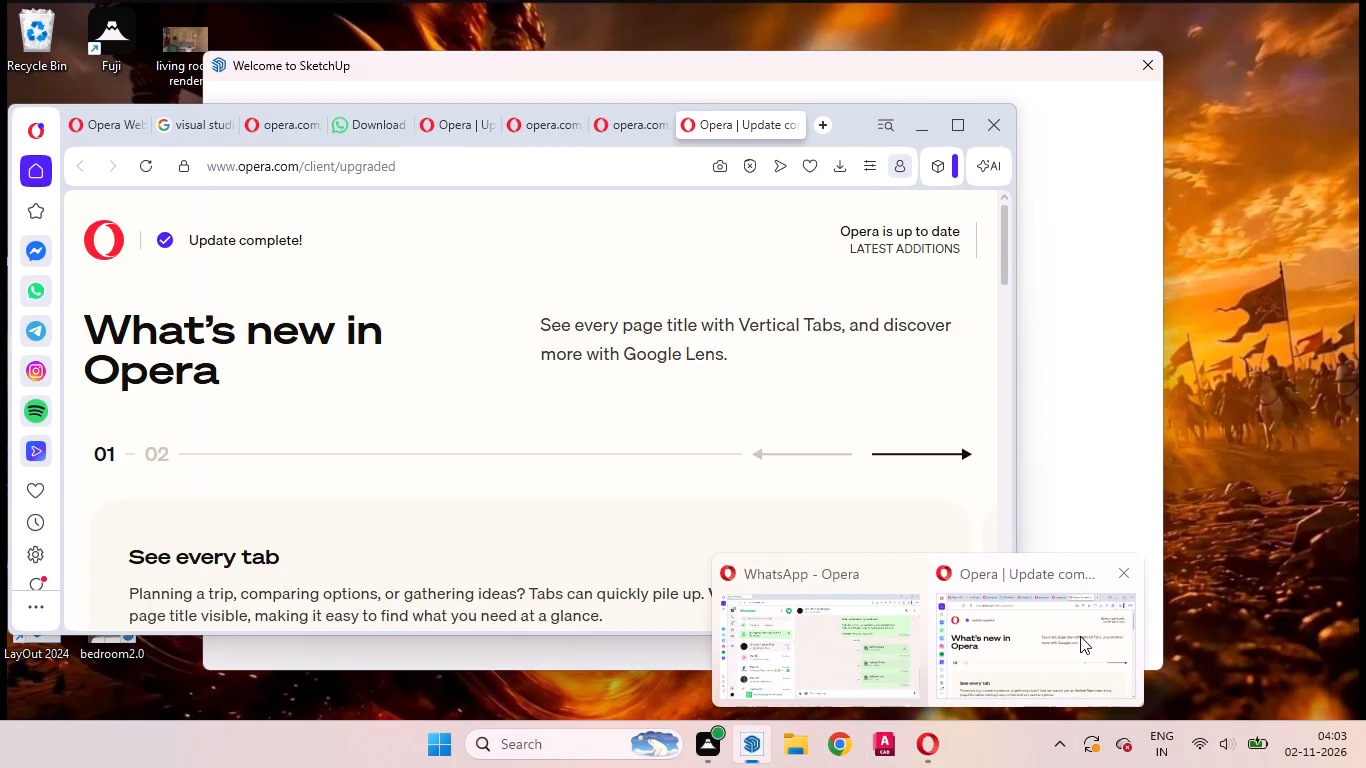
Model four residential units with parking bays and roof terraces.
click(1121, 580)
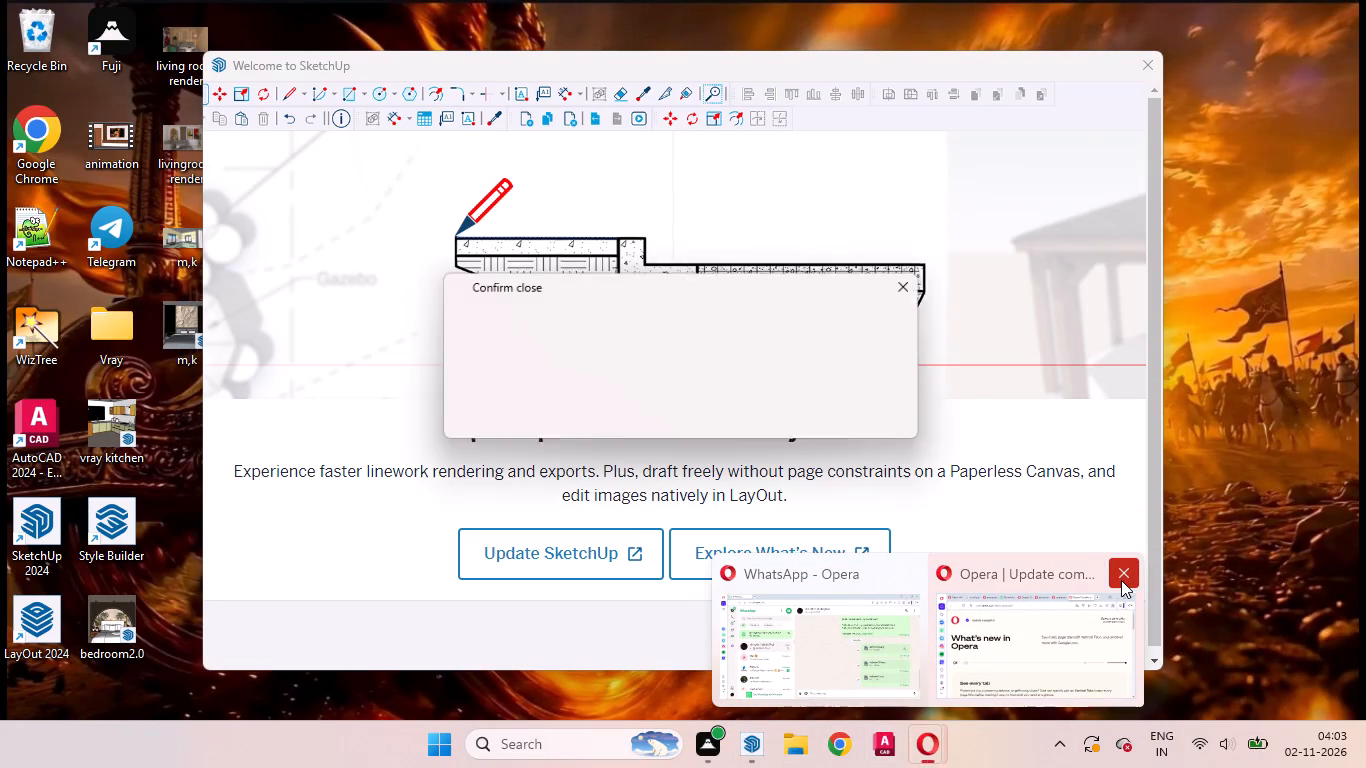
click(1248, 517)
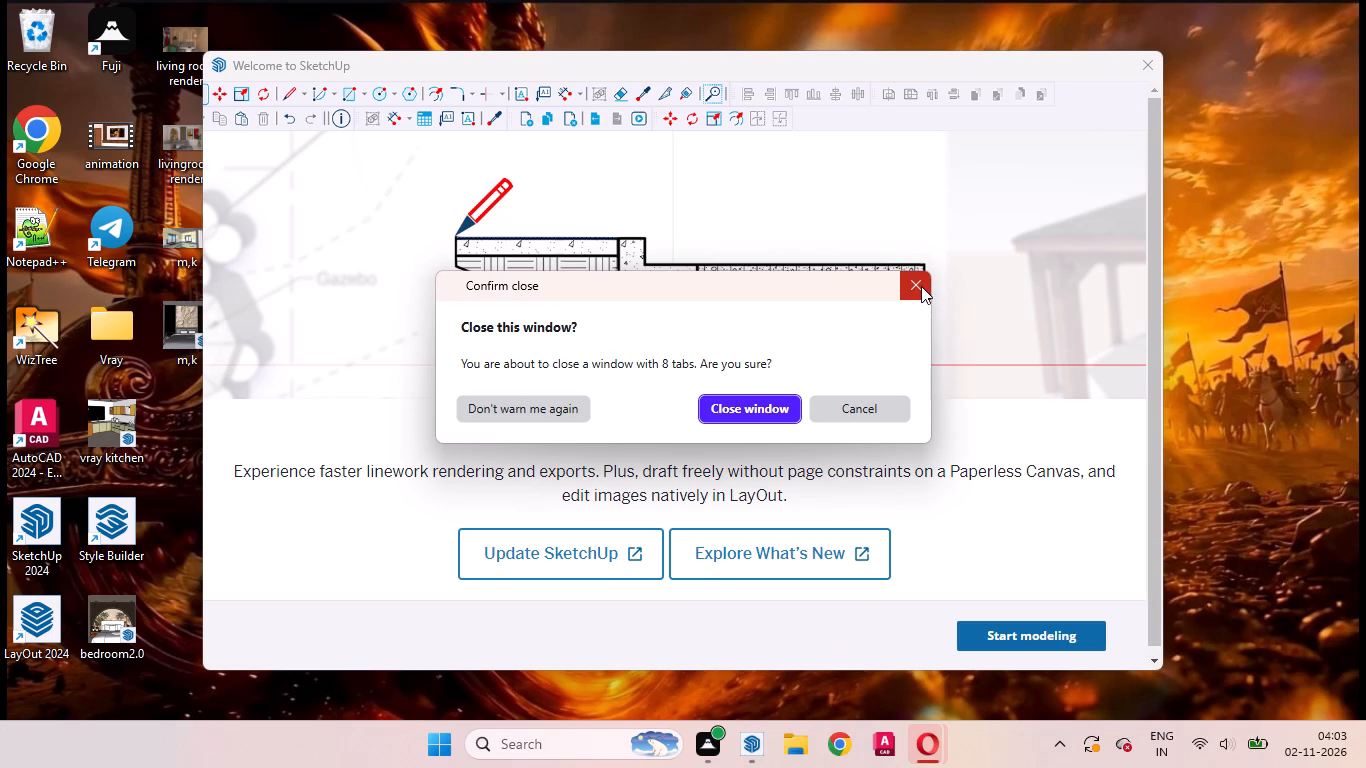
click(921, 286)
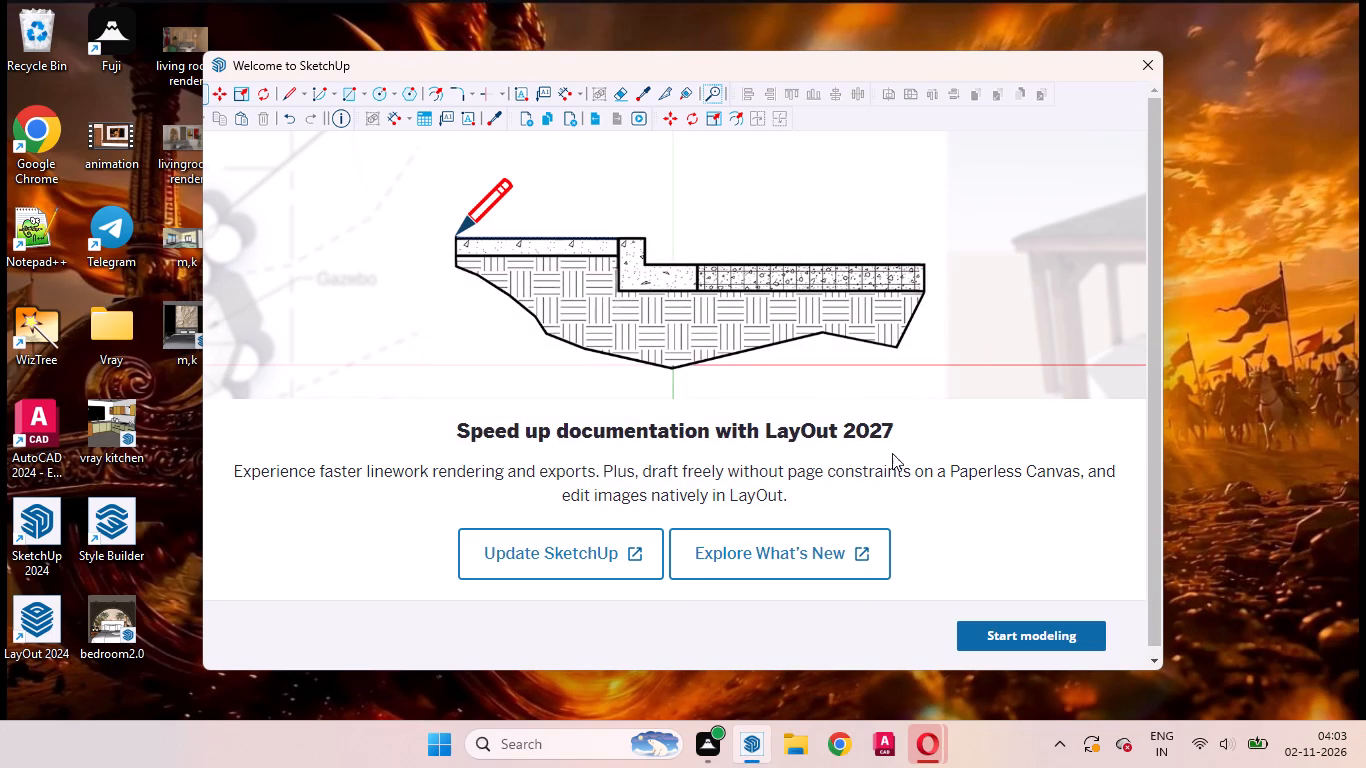
Go past the LayOut 2027 welcome page and open the recovered elivation2 model from the recent files.
click(1012, 625)
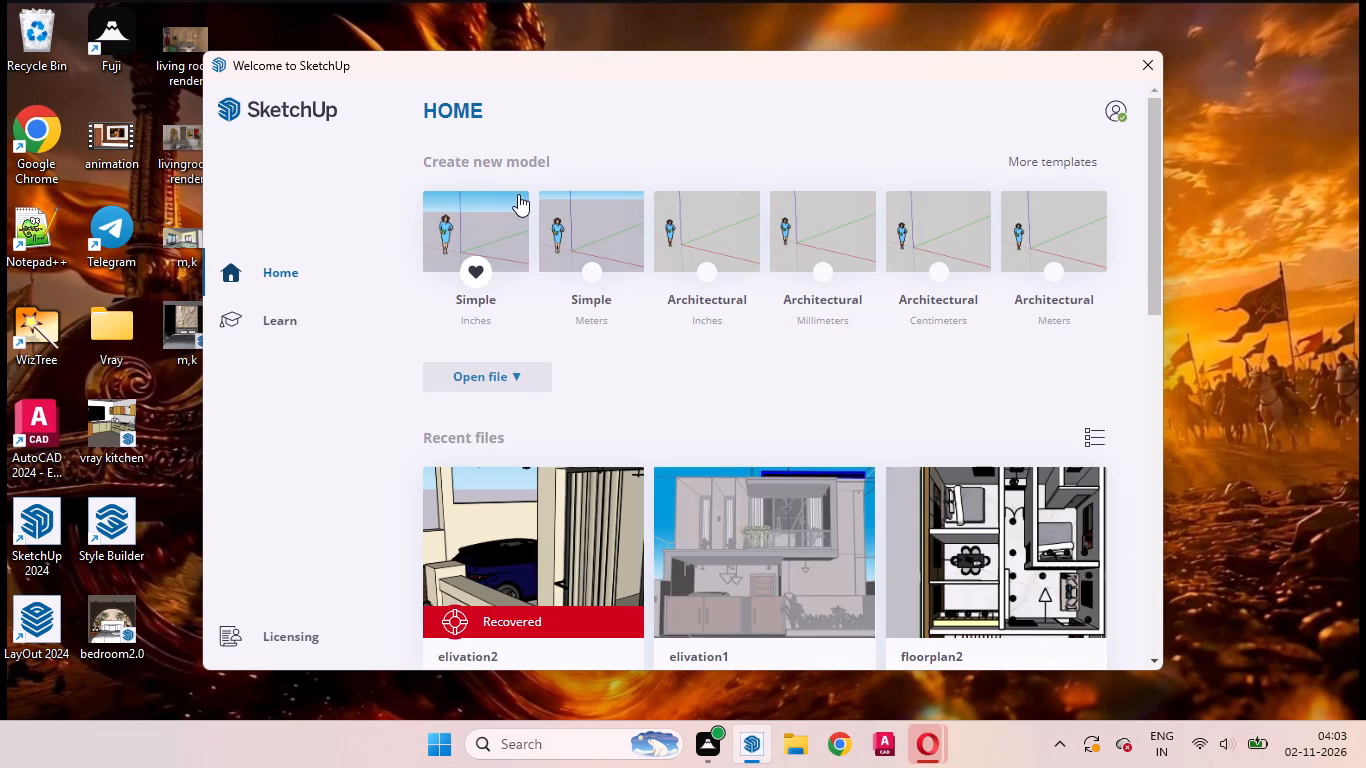
click(538, 554)
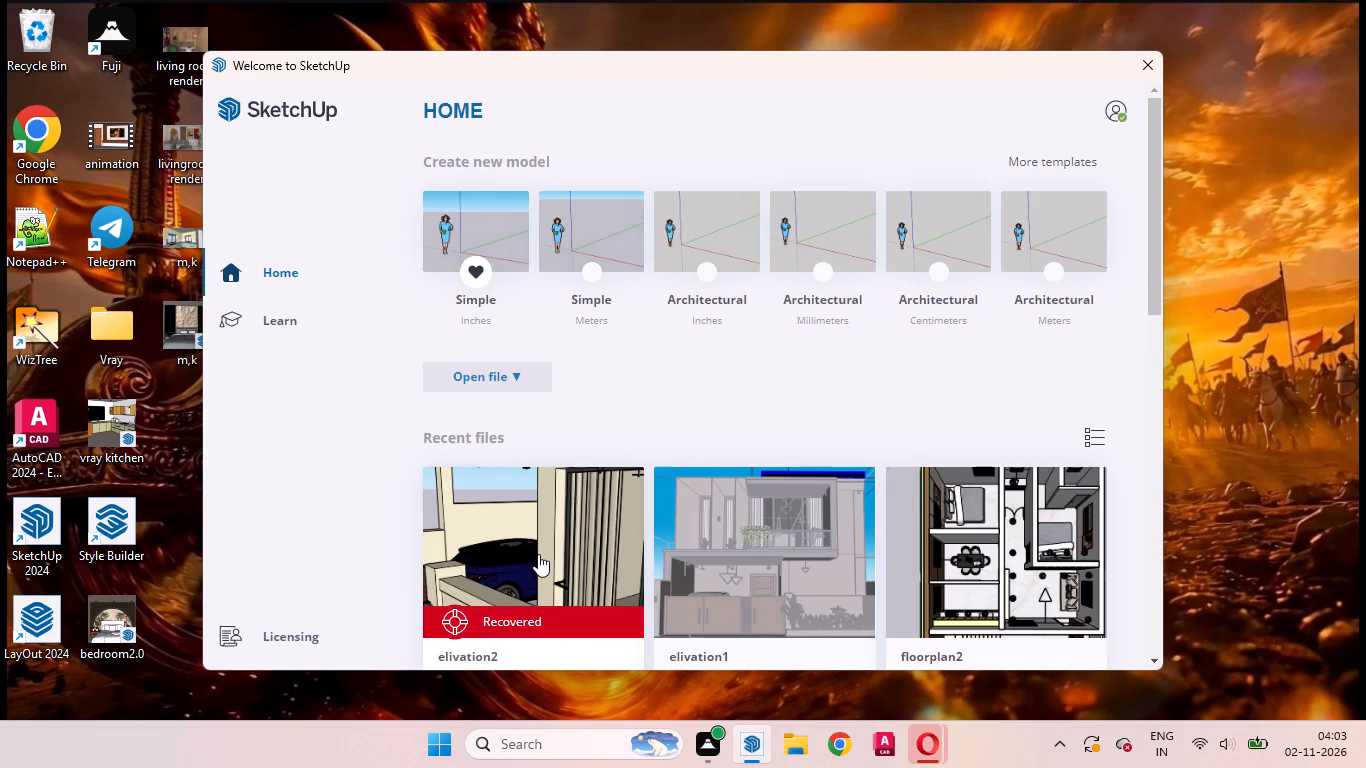
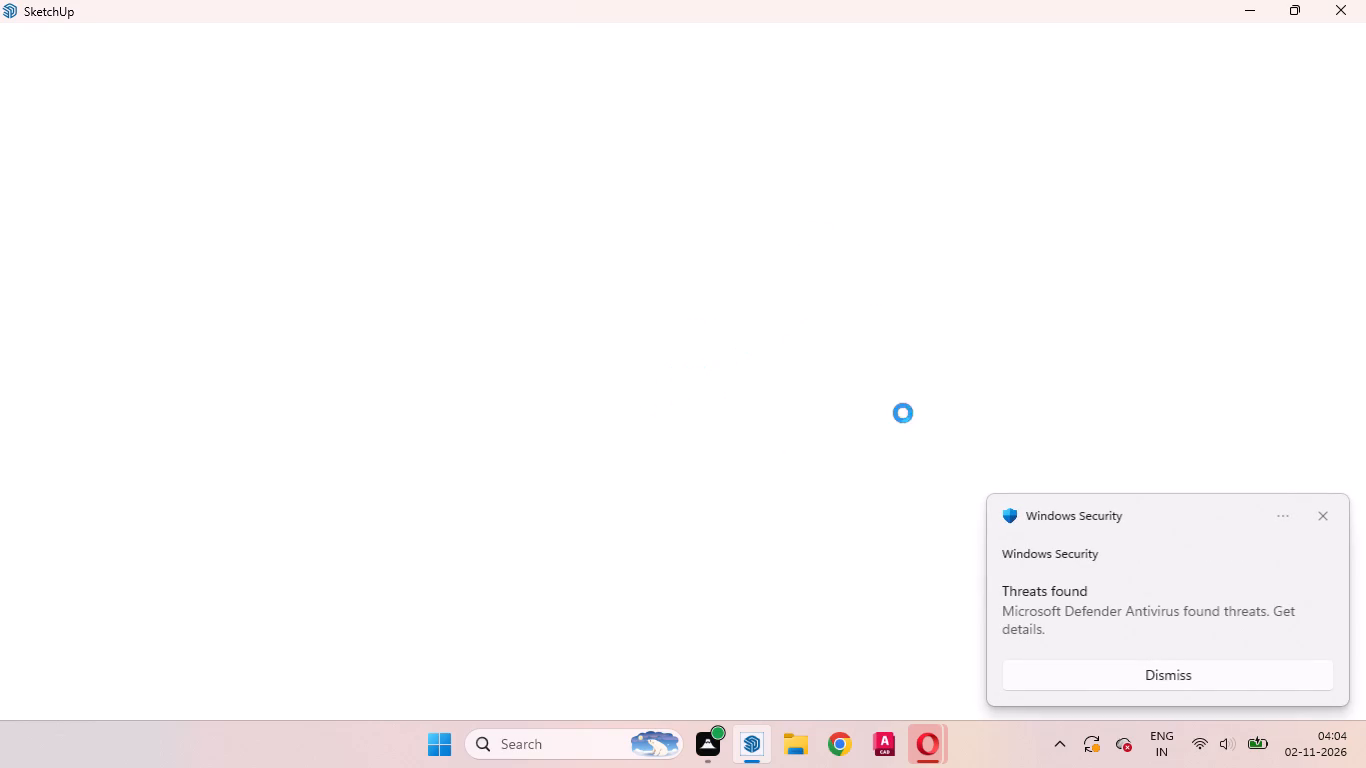
Close the Windows Security notification covering the corner of the window.
click(1318, 523)
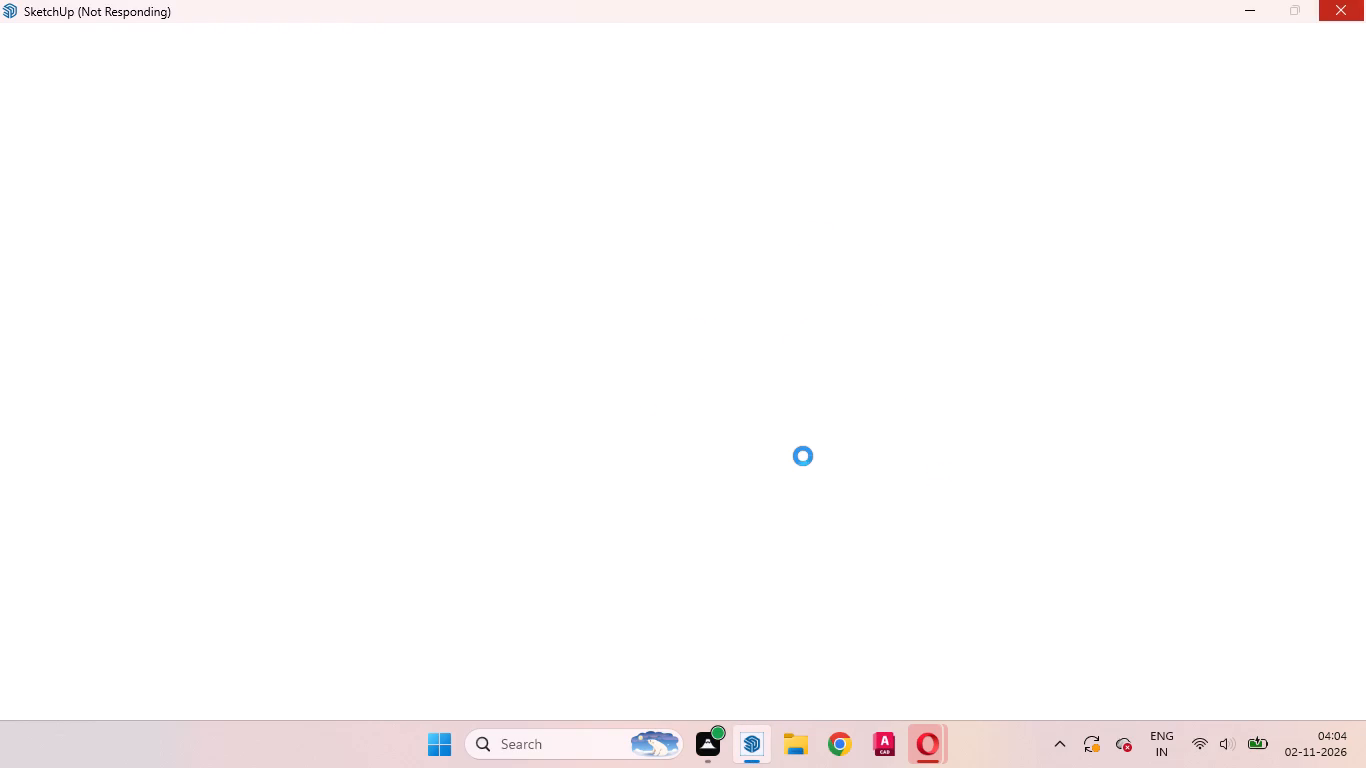
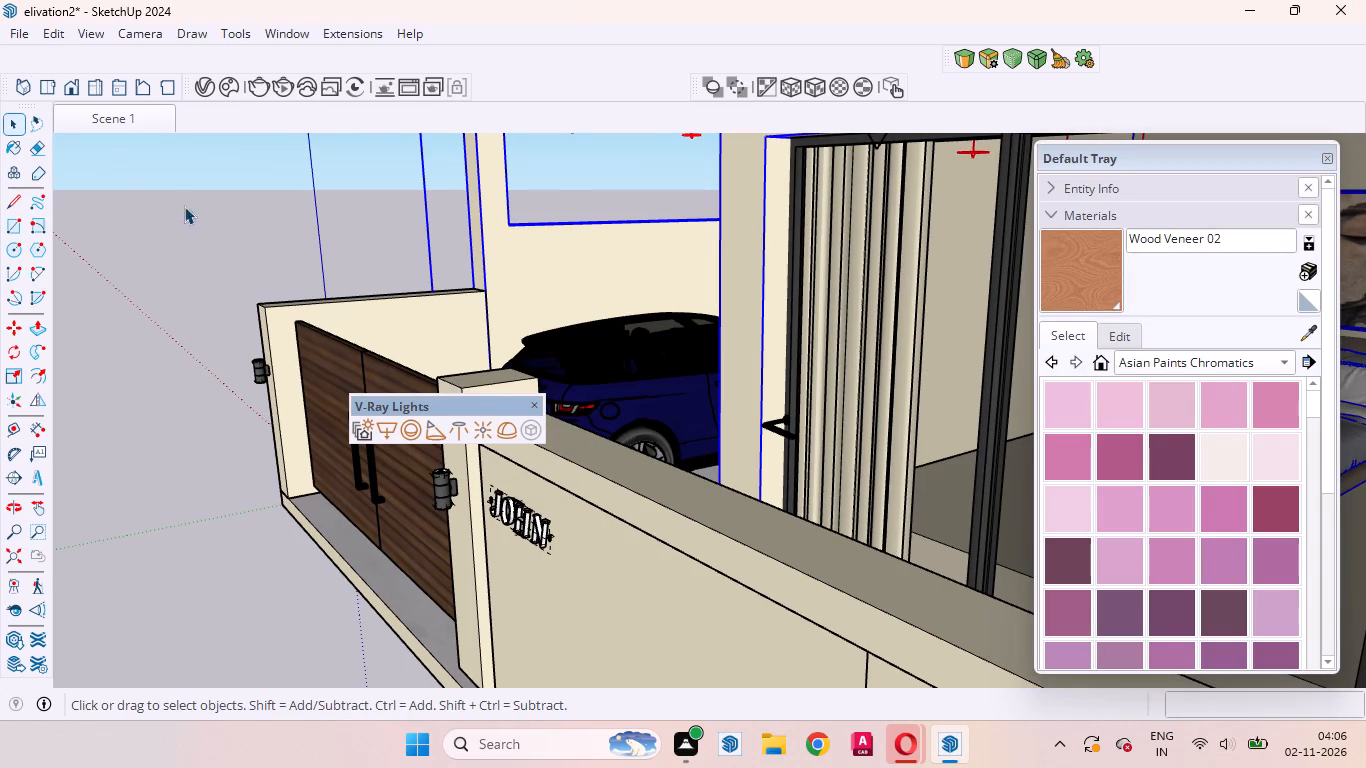
Clear the selection and switch the house model to the Scene 1 view.
click(193, 240)
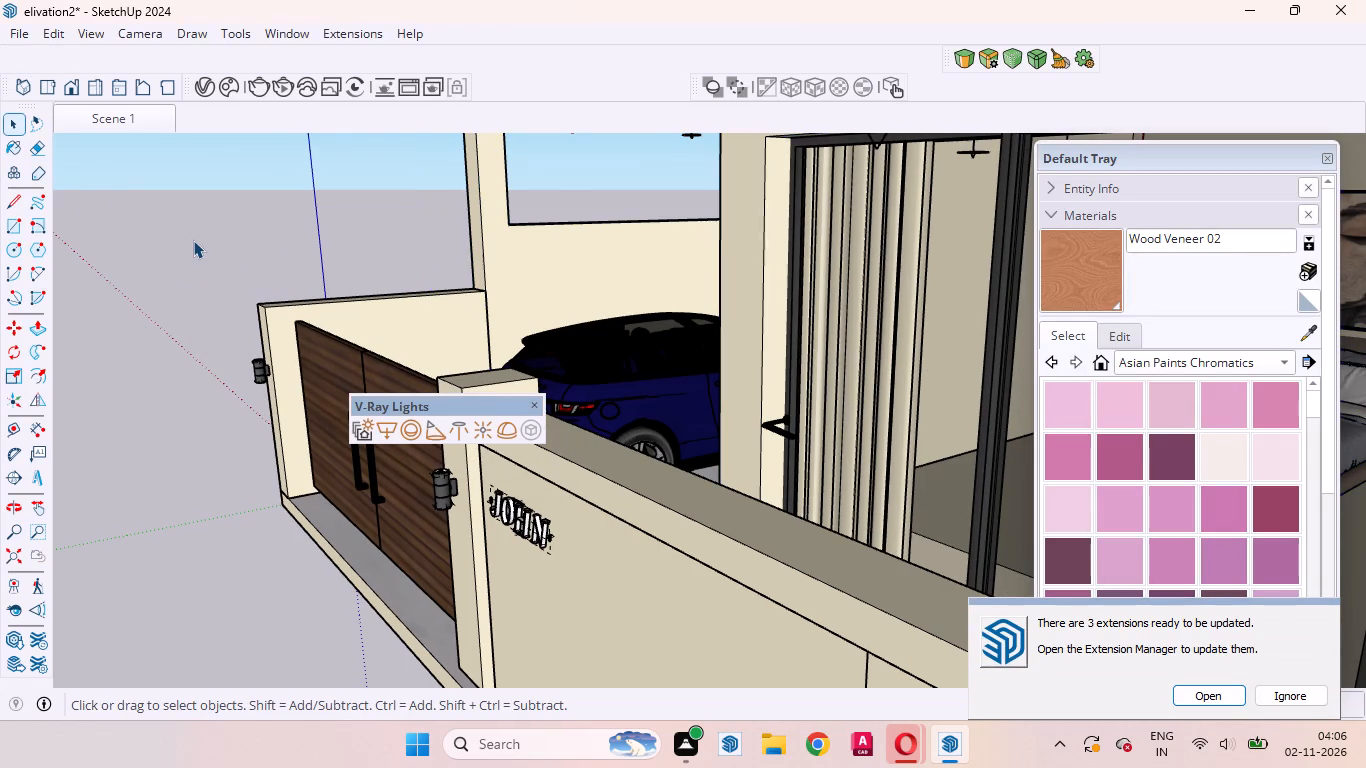
click(114, 114)
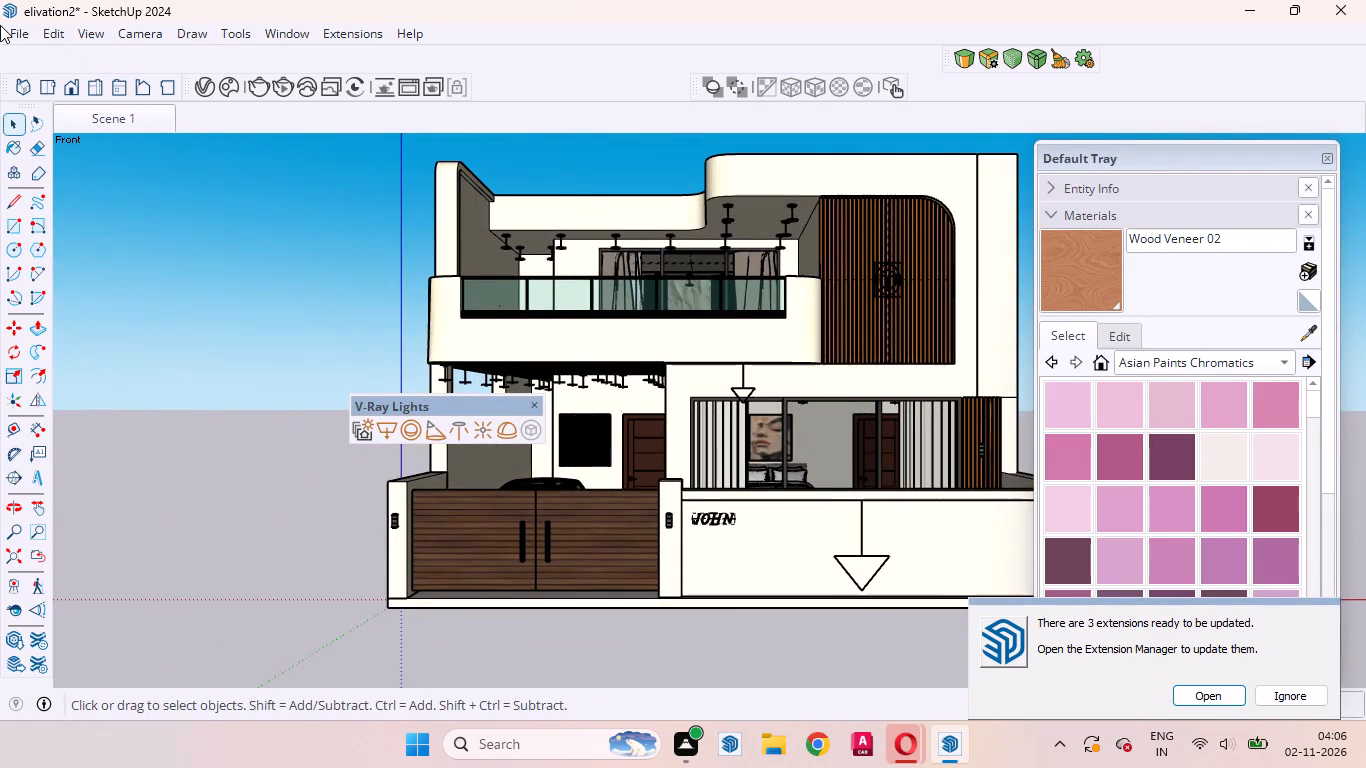
Save the recovered model as elivation2 in the Documents folder, replacing the existing file.
click(13, 27)
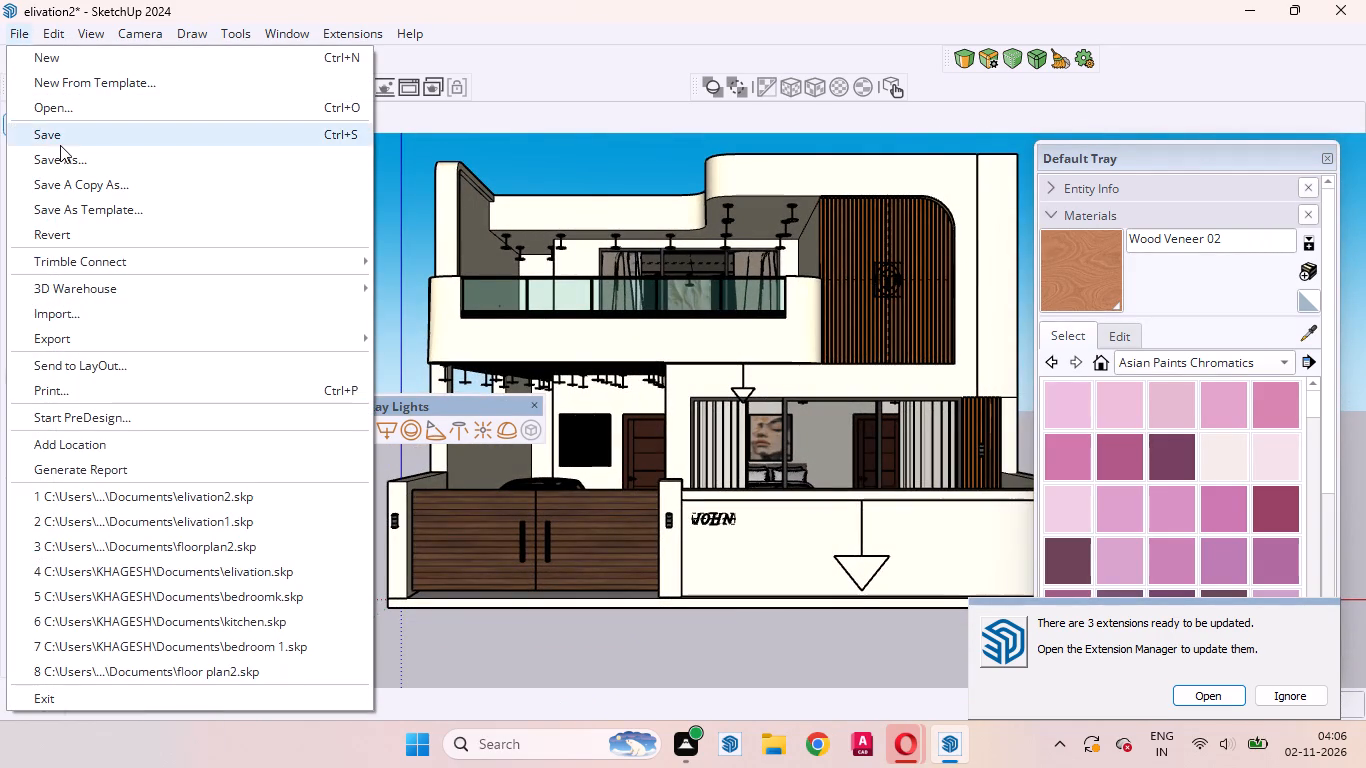
click(63, 139)
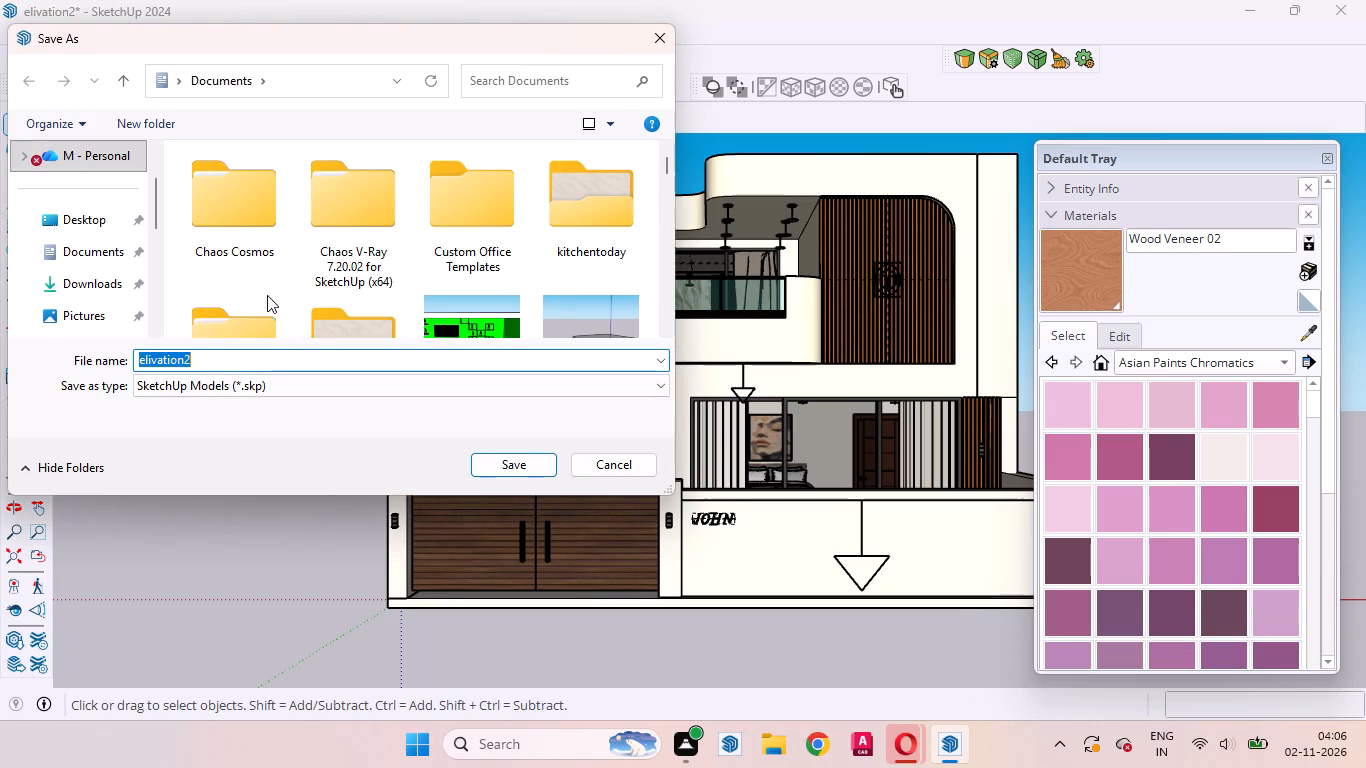
click(93, 244)
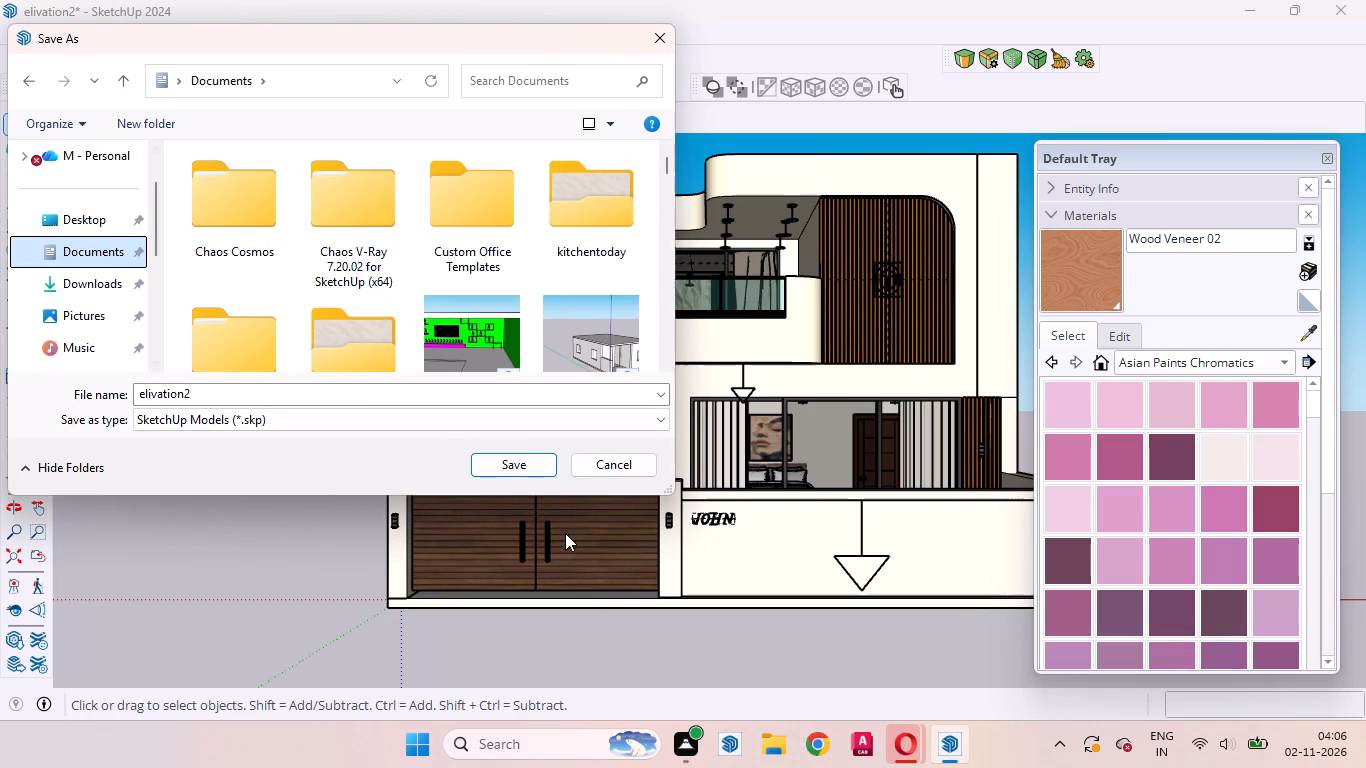
click(552, 459)
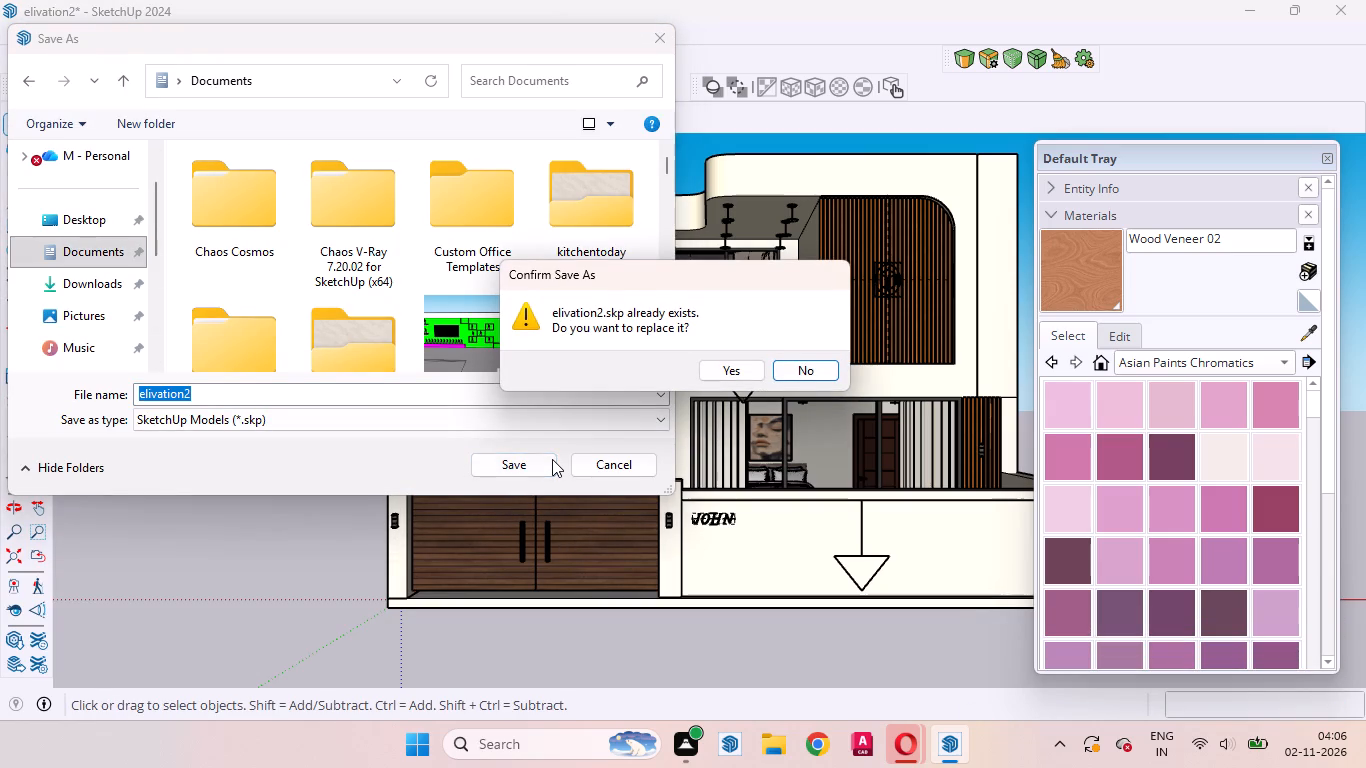
click(714, 375)
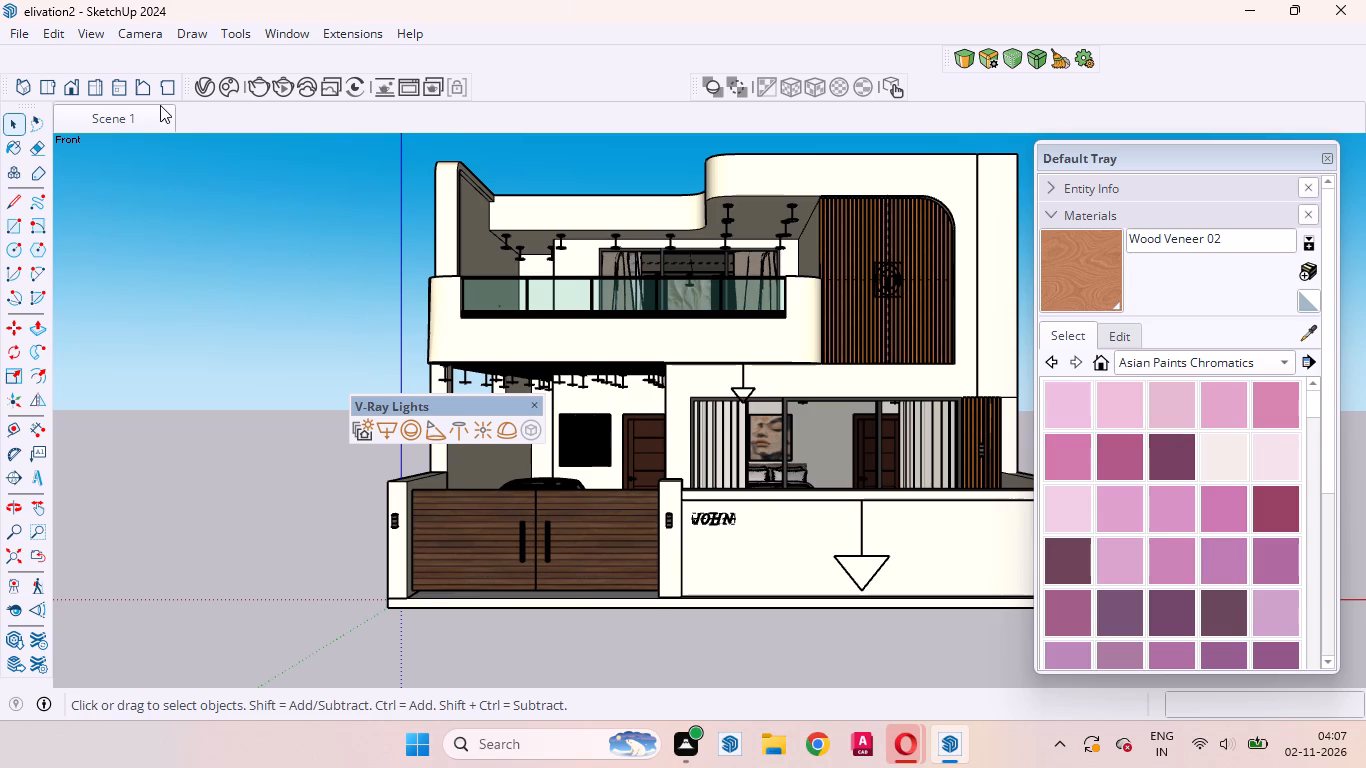
Create a new blank model.
click(4, 27)
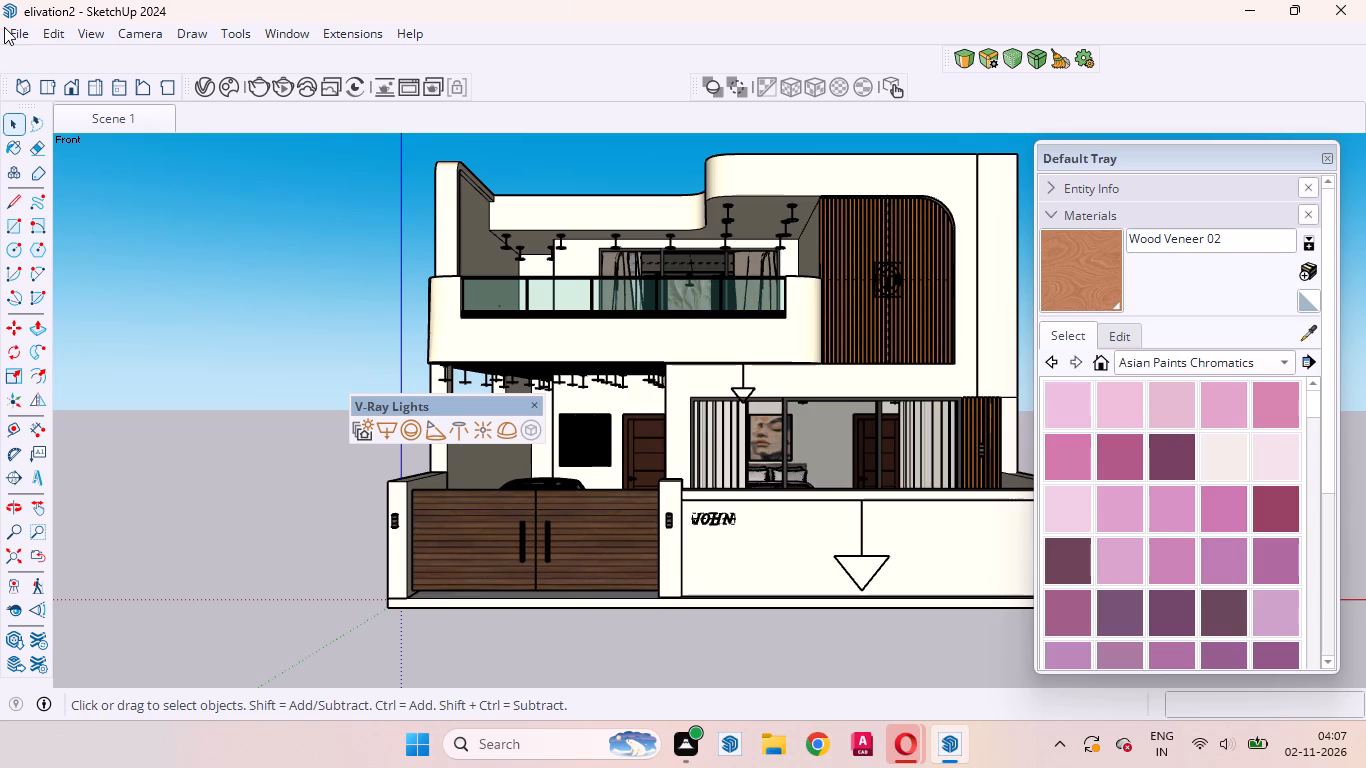
click(19, 28)
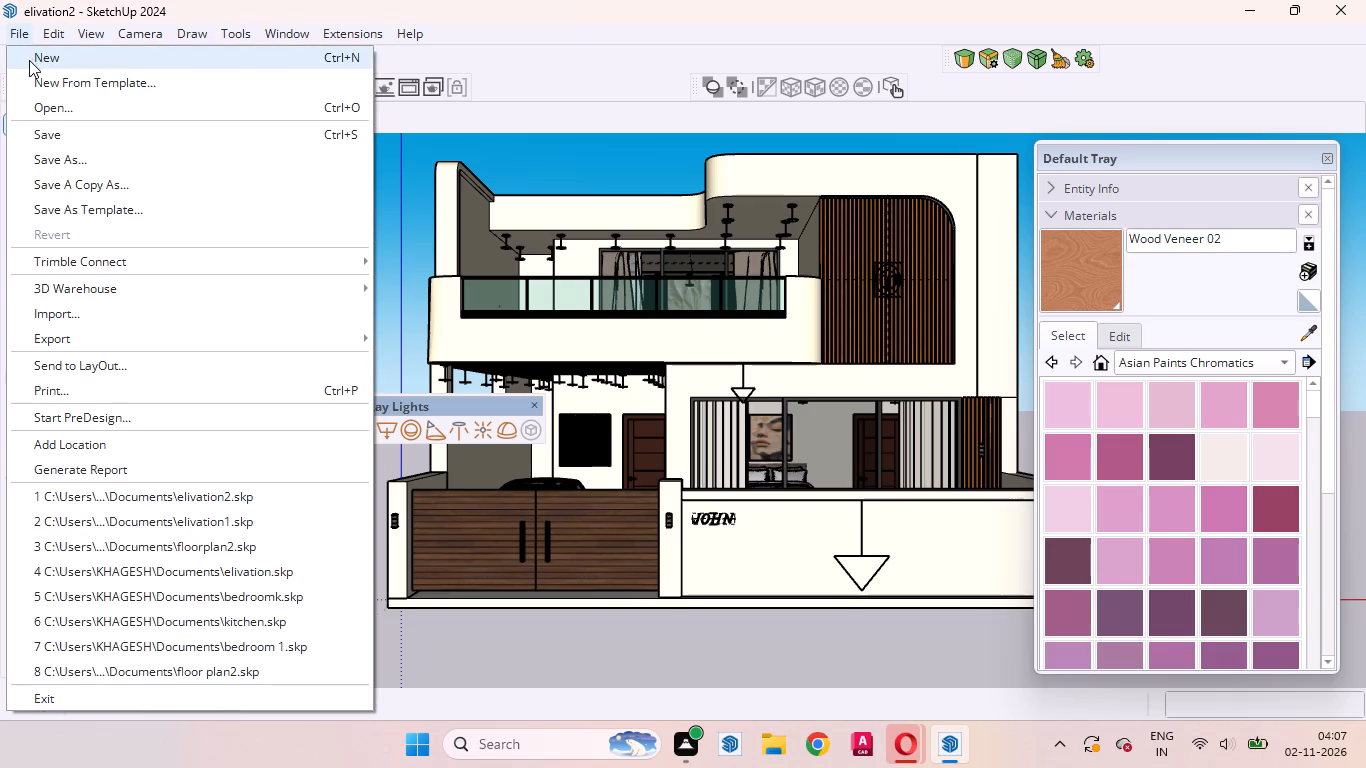
click(29, 60)
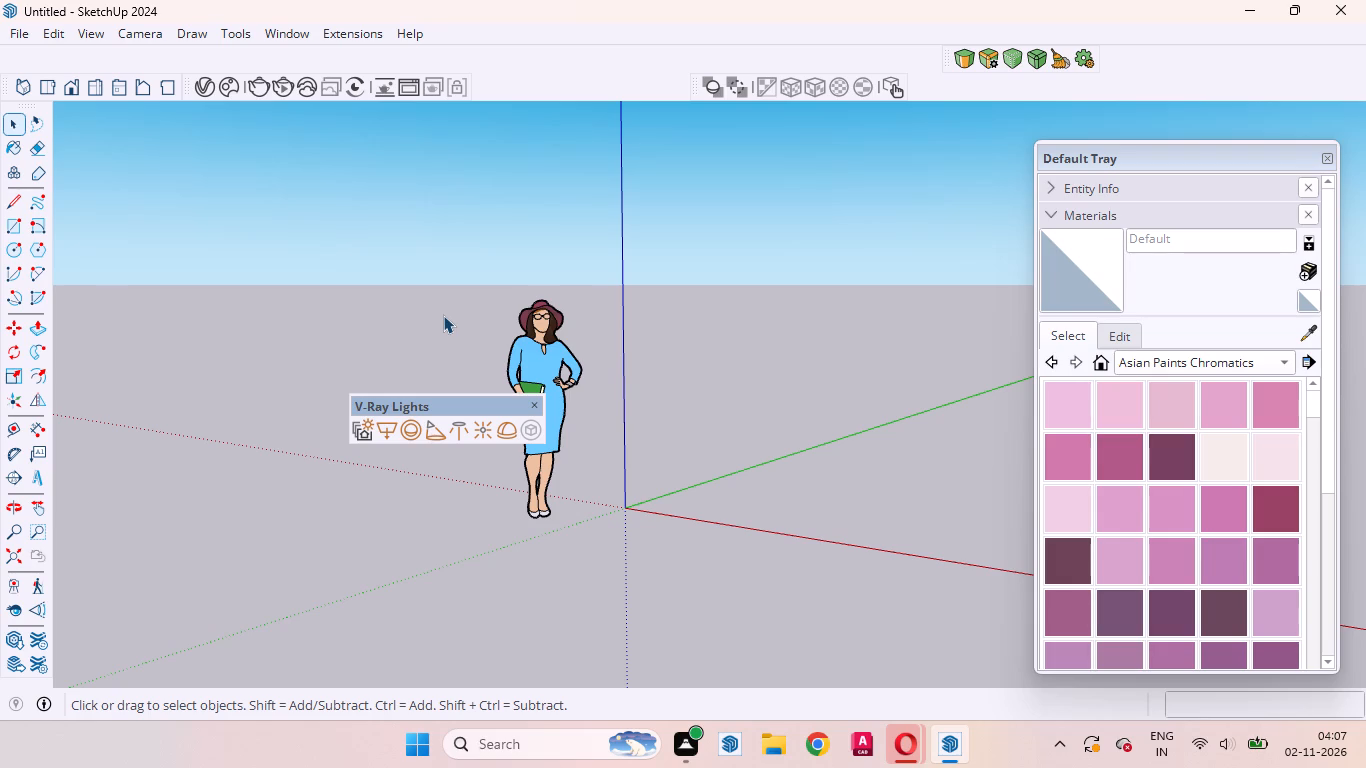
Dock the floating V-Ray Lights toolbar with the other toolbars above the drawing area.
scroll(216, 412, down, 12)
scroll(487, 437, up, 6)
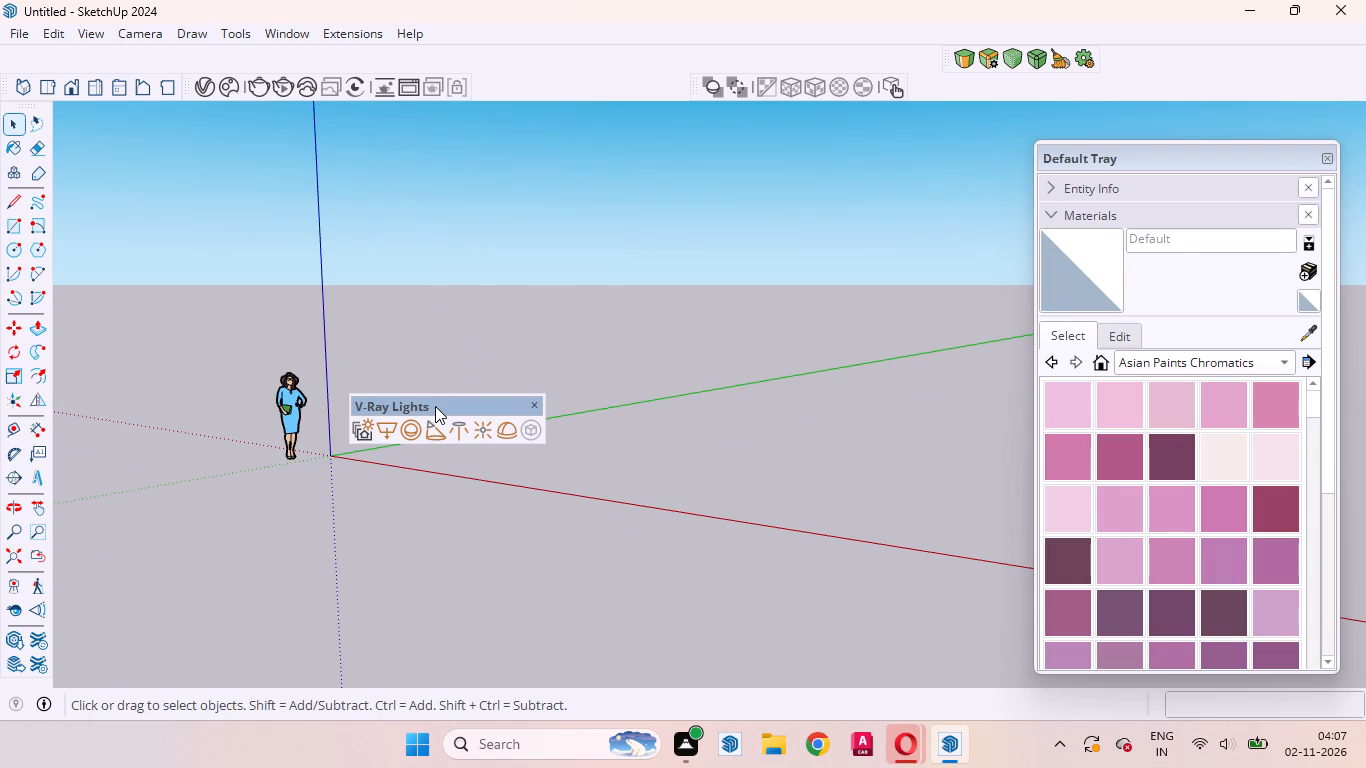
click(435, 406)
click(183, 146)
scroll(1365, 371, up, 1)
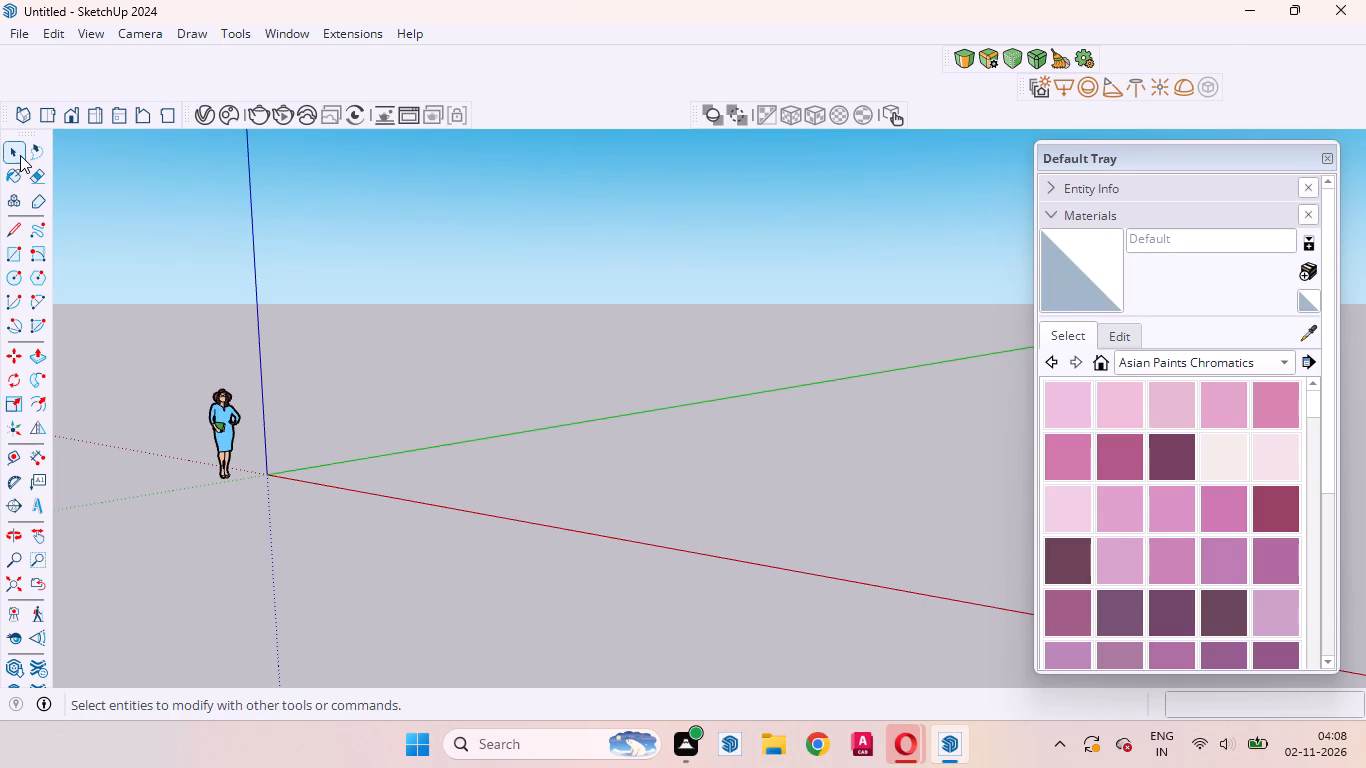
Delete the default human figure standing beside the origin.
click(17, 152)
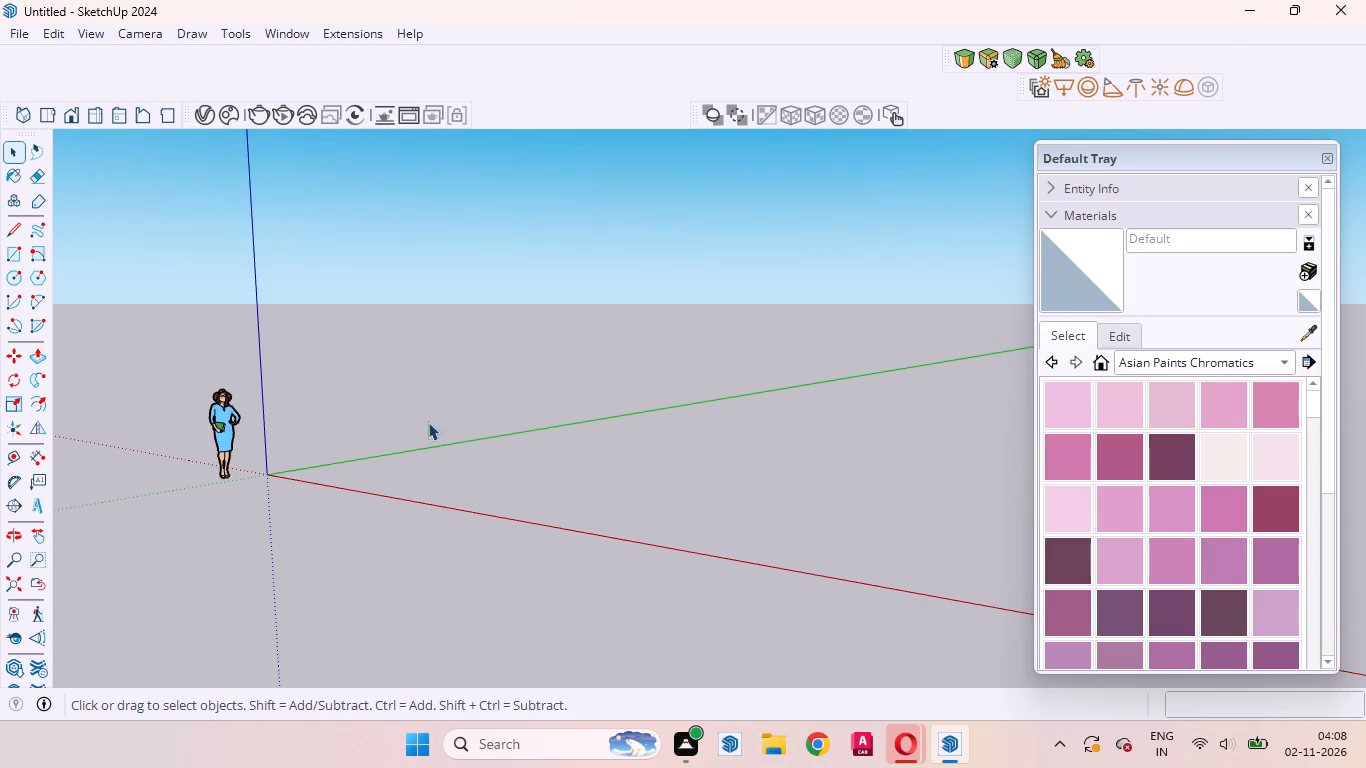
middle_drag(394, 431, 553, 552)
drag(374, 427, 386, 452)
drag(386, 452, 423, 490)
middle_drag(372, 437, 708, 571)
scroll(550, 465, down, 4)
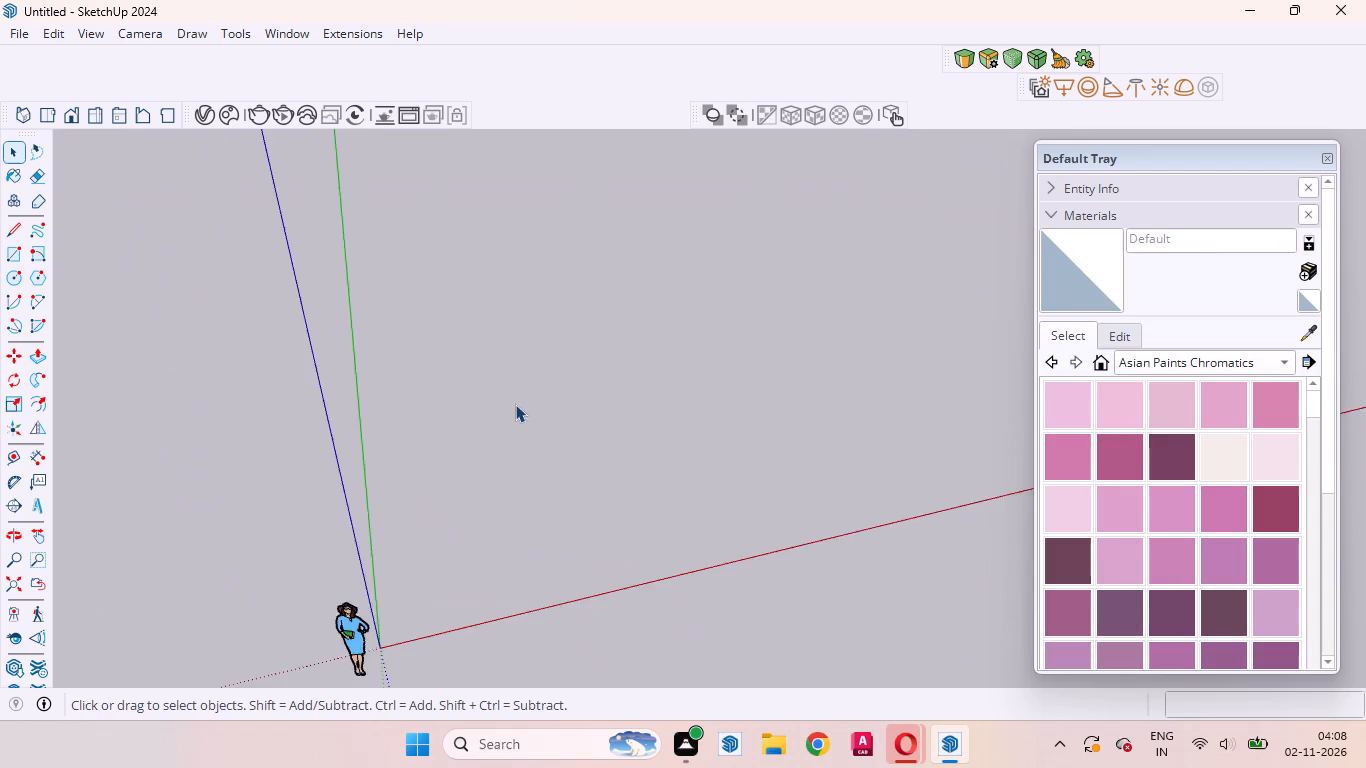
scroll(515, 404, down, 5)
middle_drag(557, 615, 372, 494)
scroll(406, 544, up, 10)
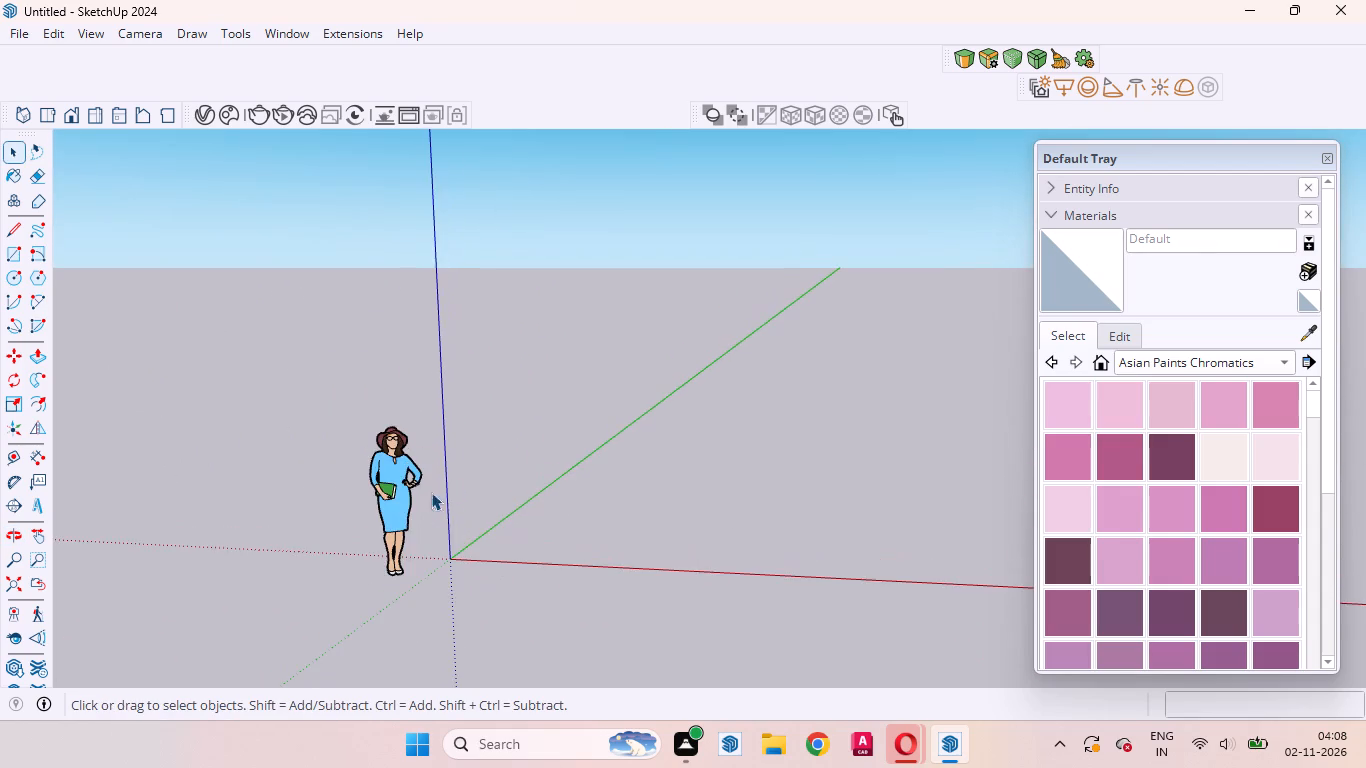
scroll(384, 497, up, 5)
click(405, 482)
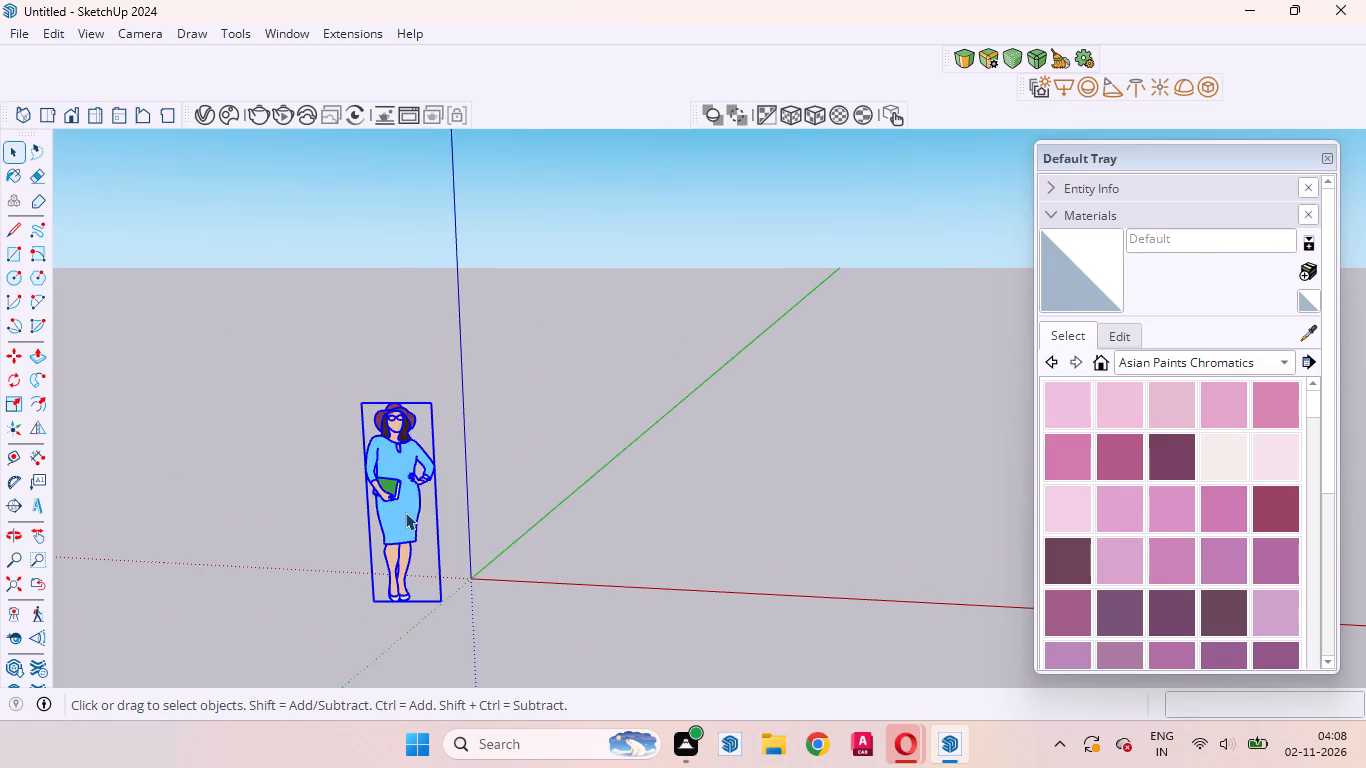
key(Delete)
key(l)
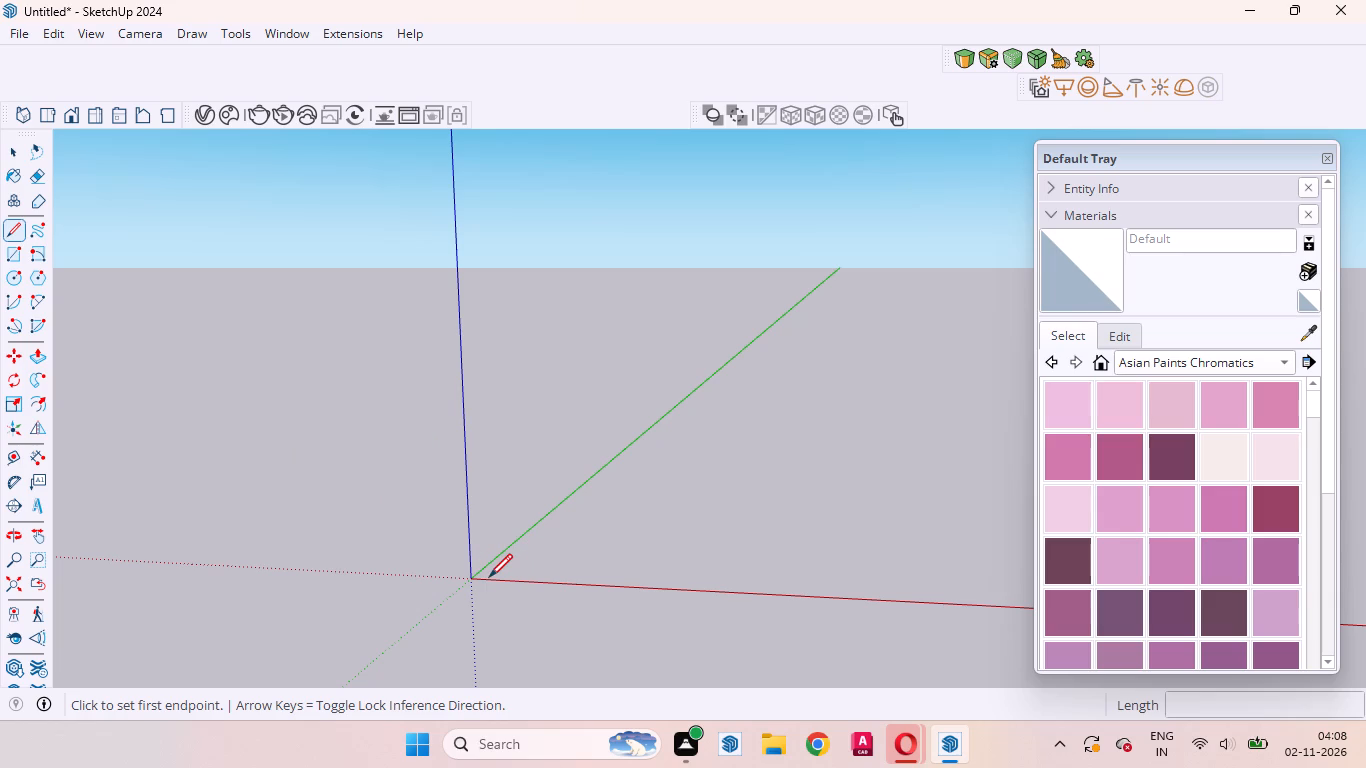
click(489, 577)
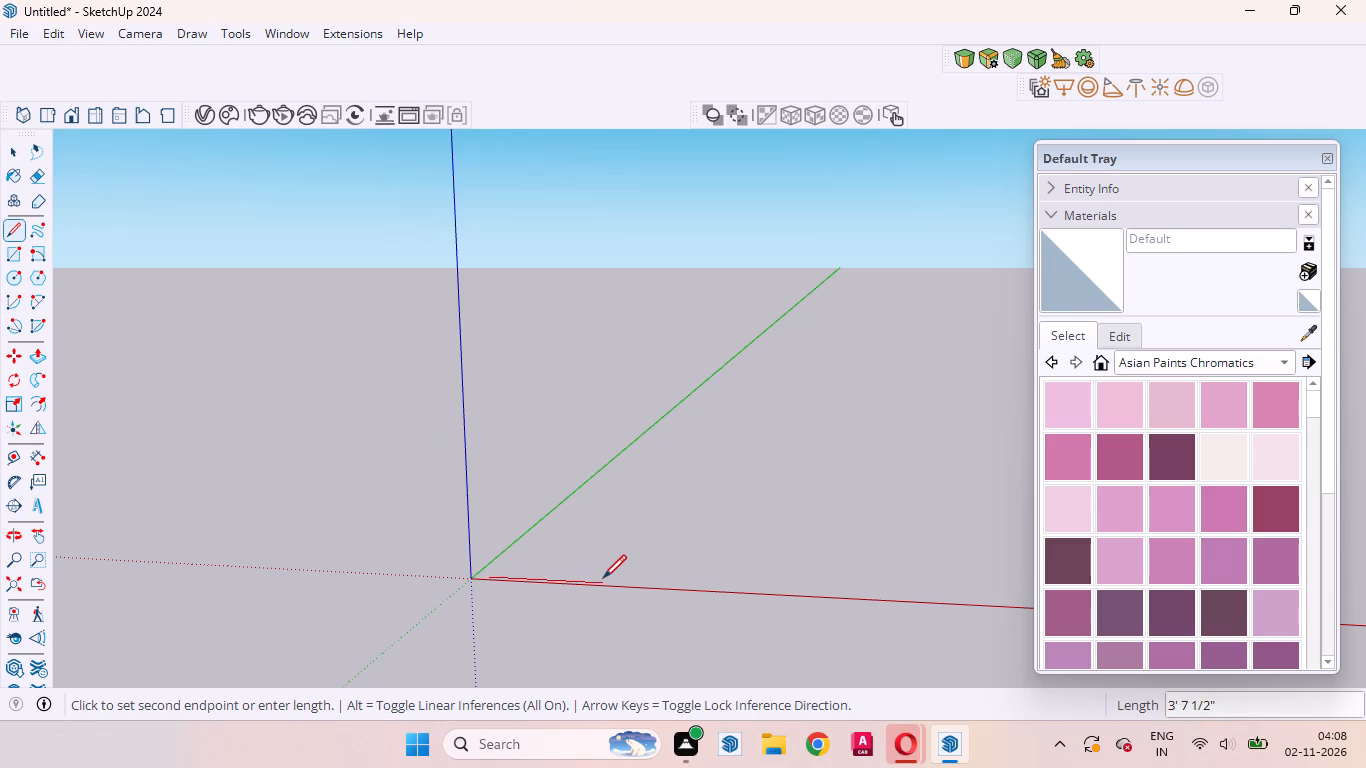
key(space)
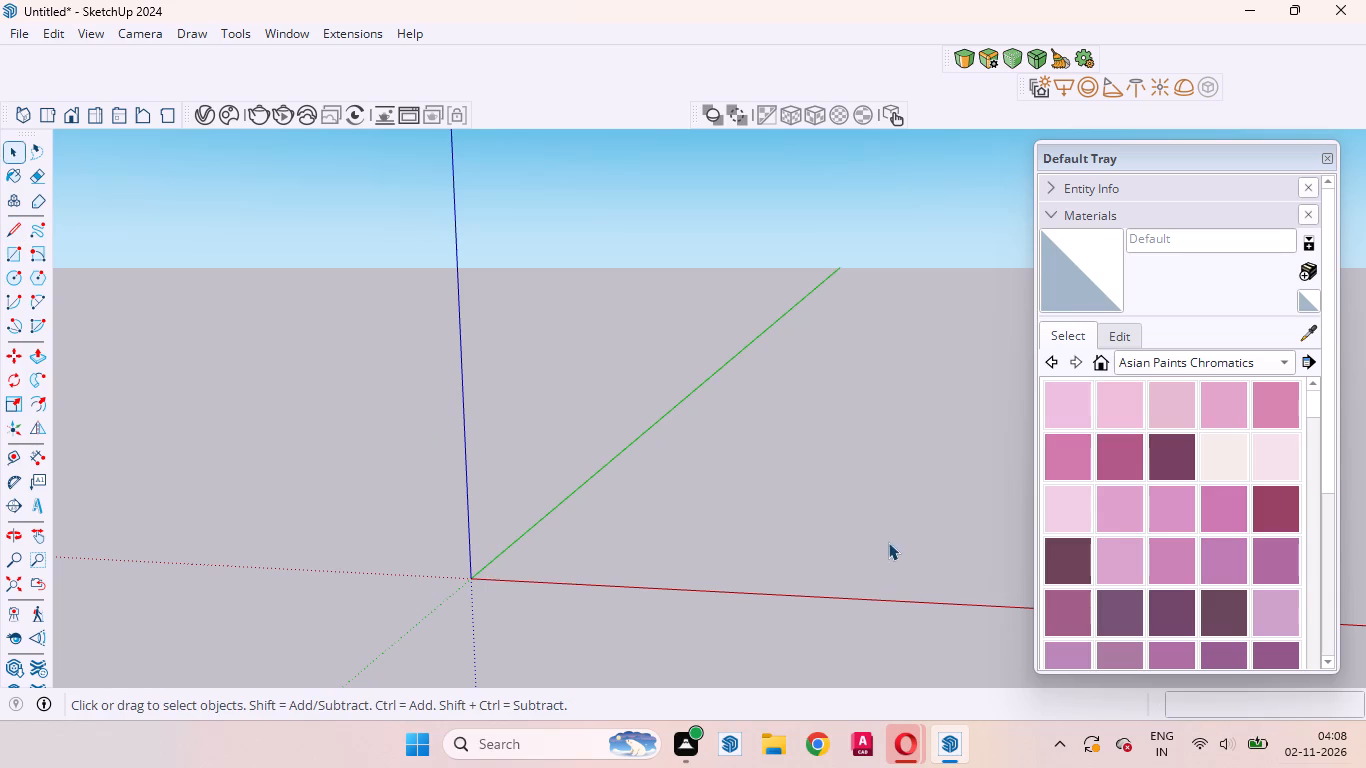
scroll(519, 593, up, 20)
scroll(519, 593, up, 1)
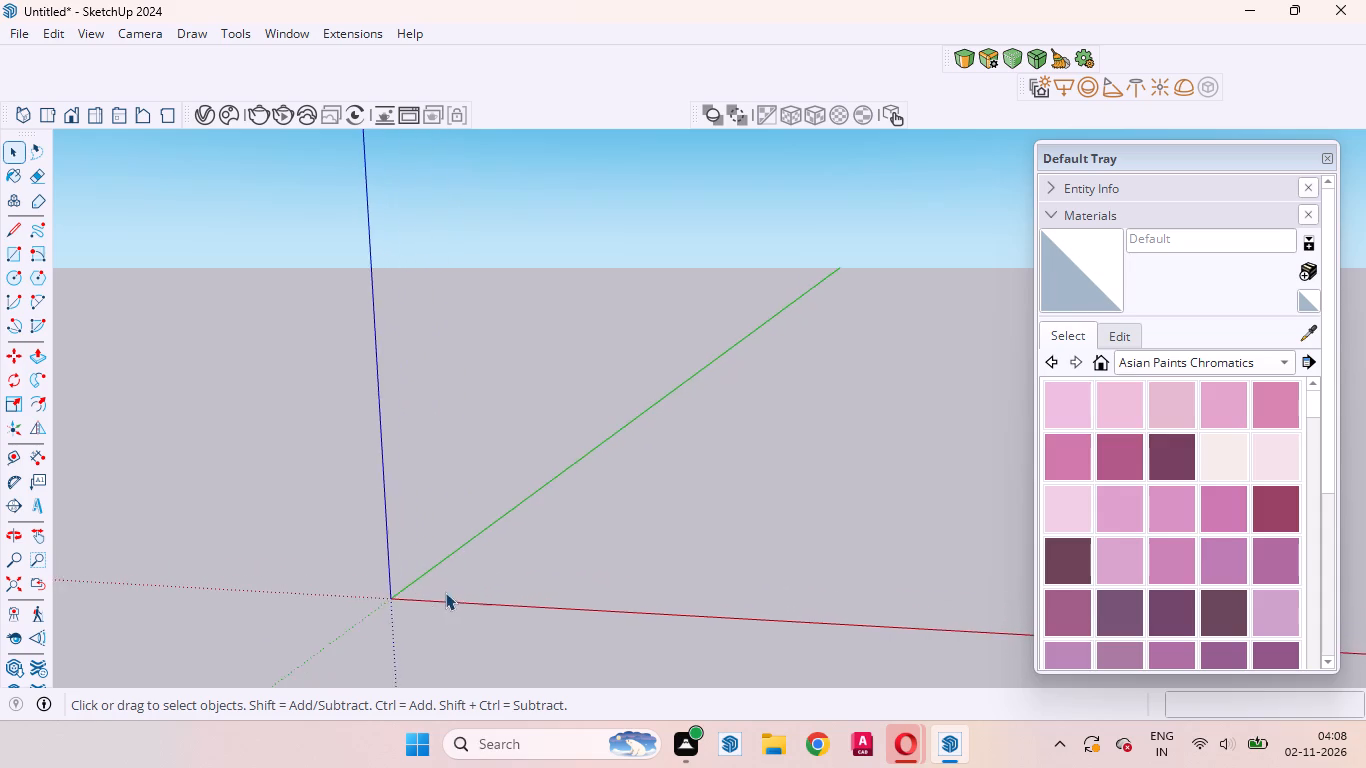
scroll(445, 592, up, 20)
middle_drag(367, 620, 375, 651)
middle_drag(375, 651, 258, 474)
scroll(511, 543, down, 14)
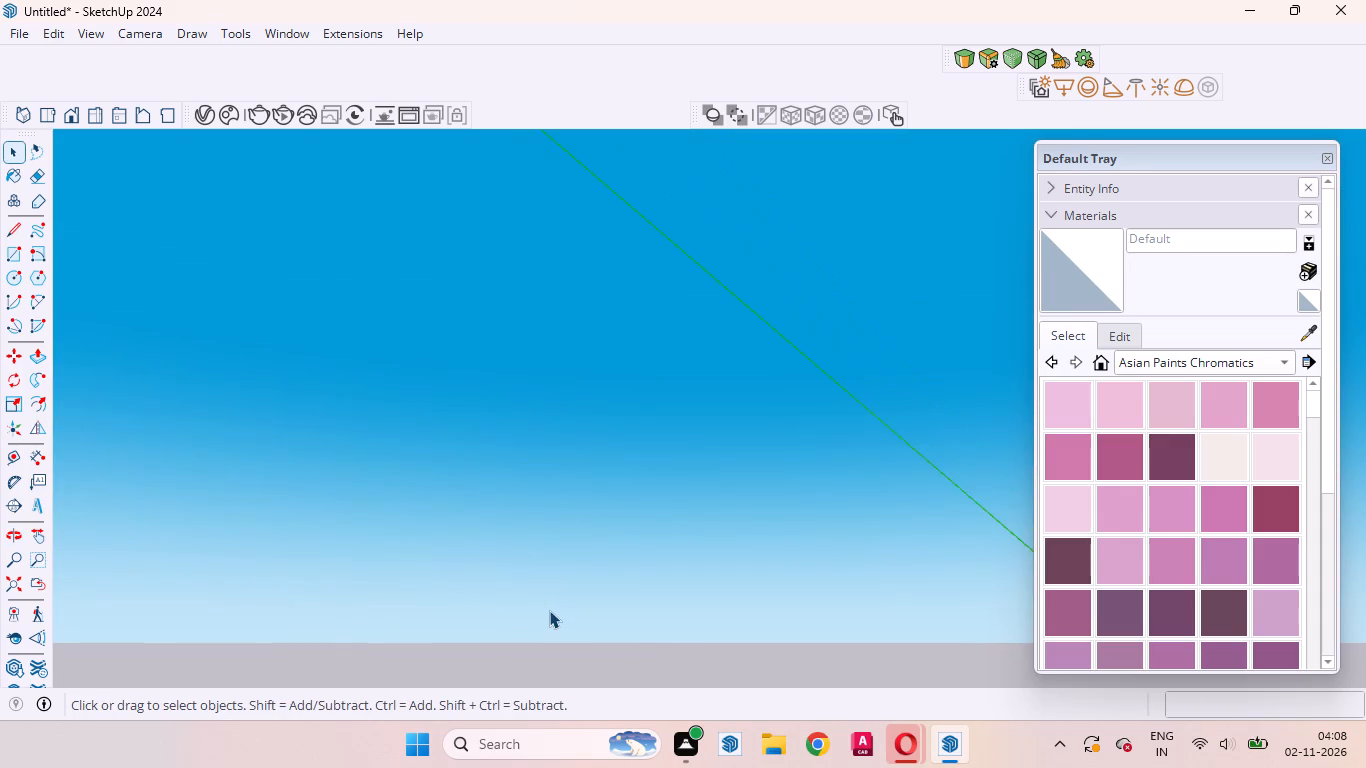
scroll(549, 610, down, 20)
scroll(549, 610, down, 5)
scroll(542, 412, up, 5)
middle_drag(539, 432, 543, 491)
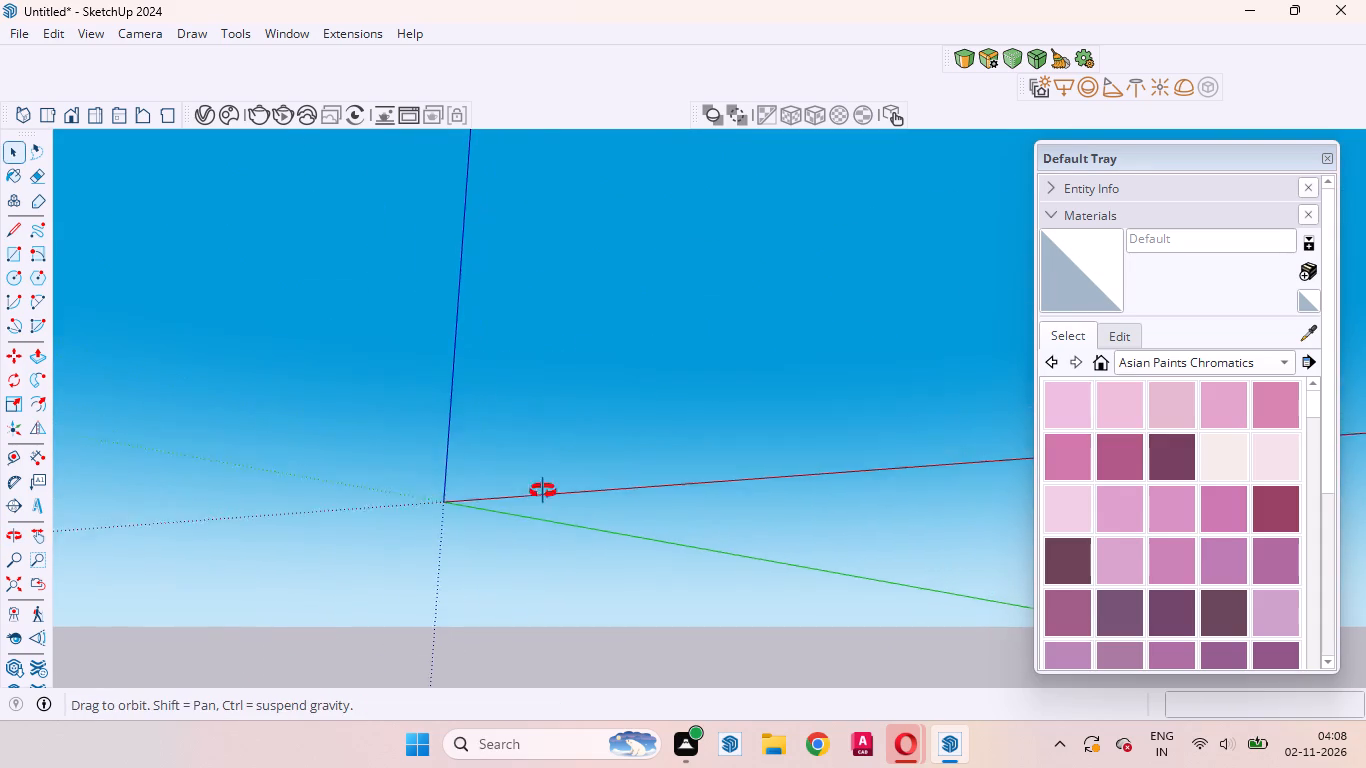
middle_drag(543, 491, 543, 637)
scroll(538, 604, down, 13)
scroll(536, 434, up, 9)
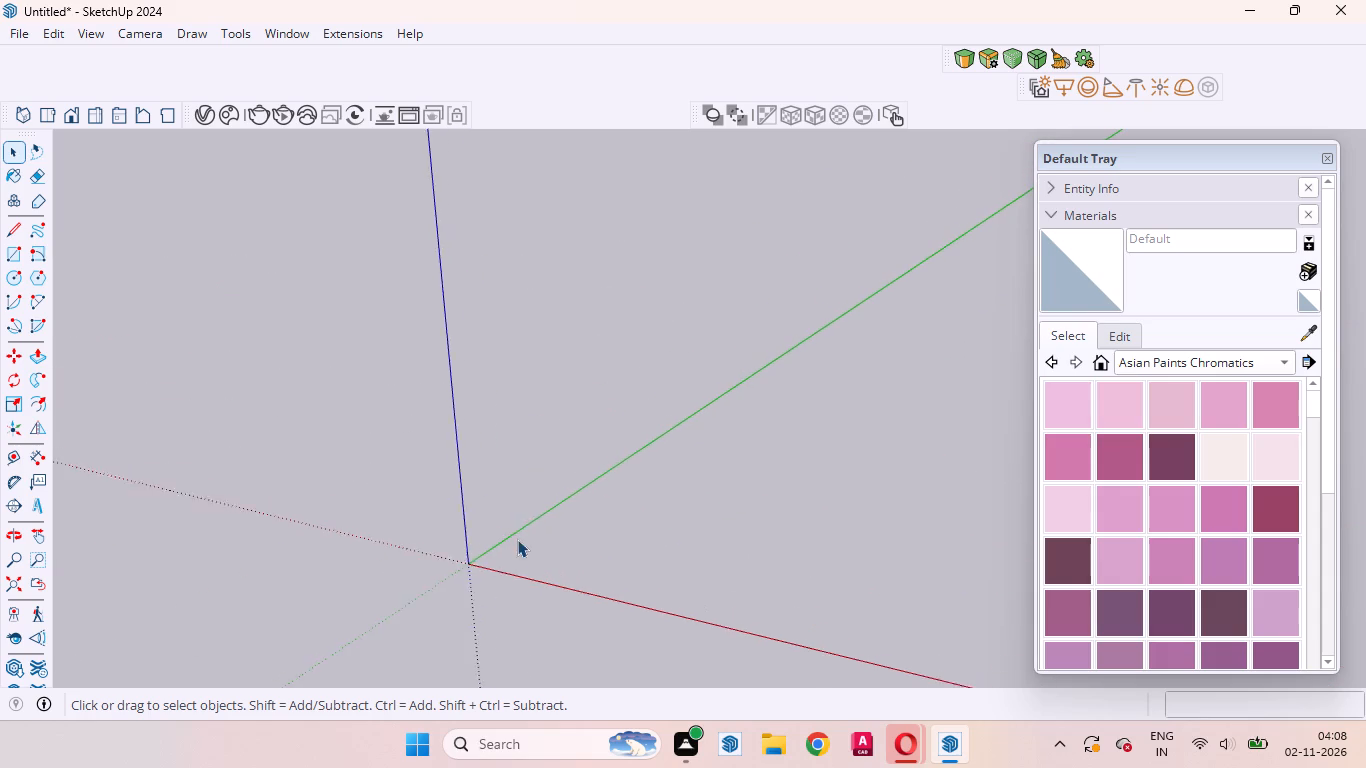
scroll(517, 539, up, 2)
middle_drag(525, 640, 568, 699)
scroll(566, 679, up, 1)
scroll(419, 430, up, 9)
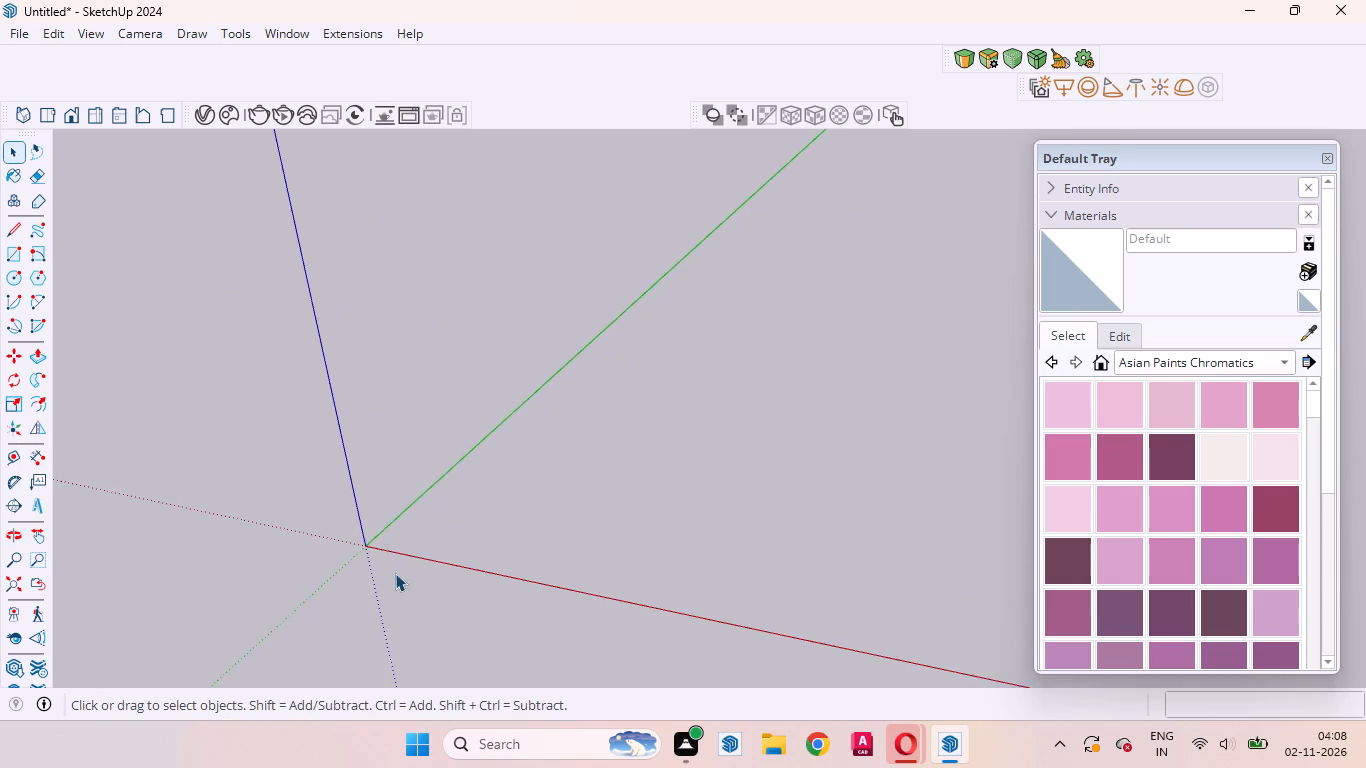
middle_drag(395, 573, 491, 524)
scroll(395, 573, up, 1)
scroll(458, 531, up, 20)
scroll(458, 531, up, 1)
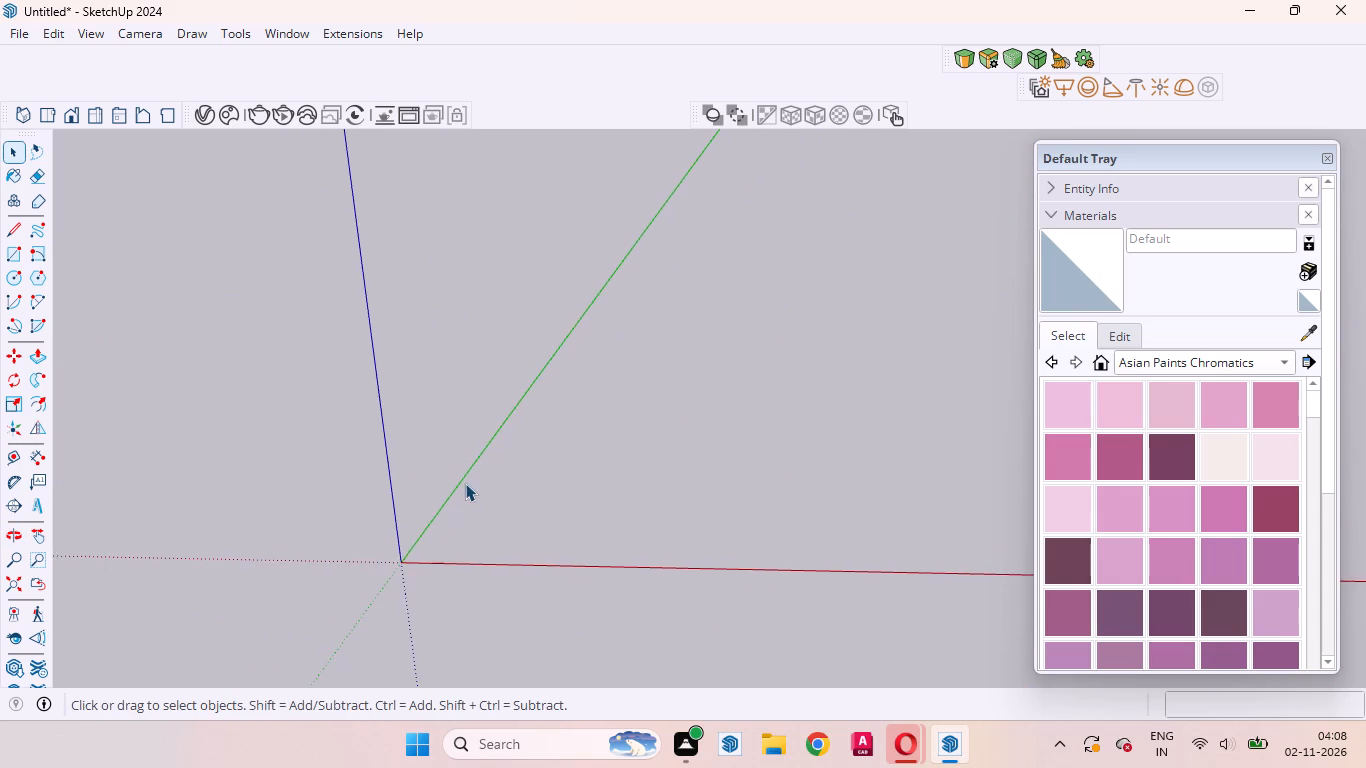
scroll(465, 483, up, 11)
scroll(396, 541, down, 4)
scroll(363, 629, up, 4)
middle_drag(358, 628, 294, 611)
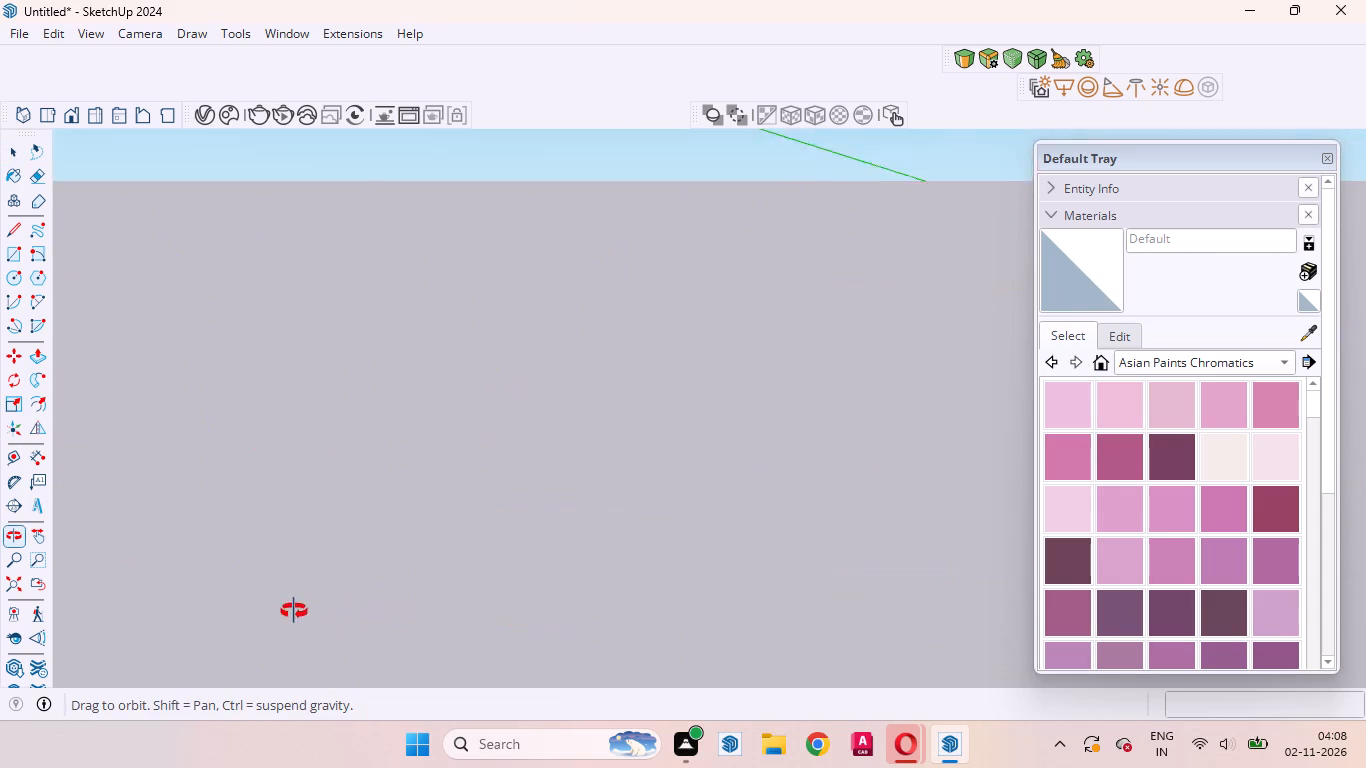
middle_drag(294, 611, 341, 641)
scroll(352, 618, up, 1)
Draw a 25' line from the origin along the red axis.
scroll(495, 479, down, 11)
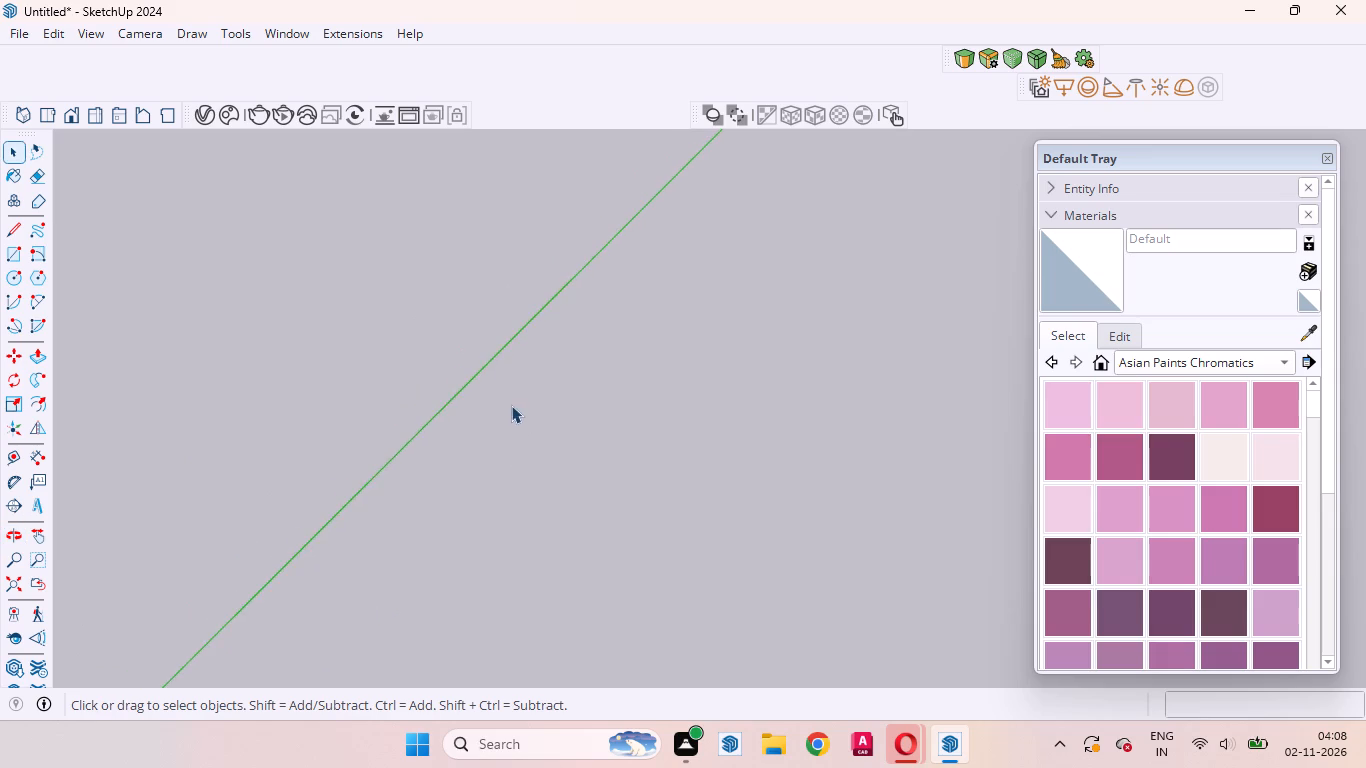
scroll(511, 405, down, 14)
scroll(367, 504, up, 17)
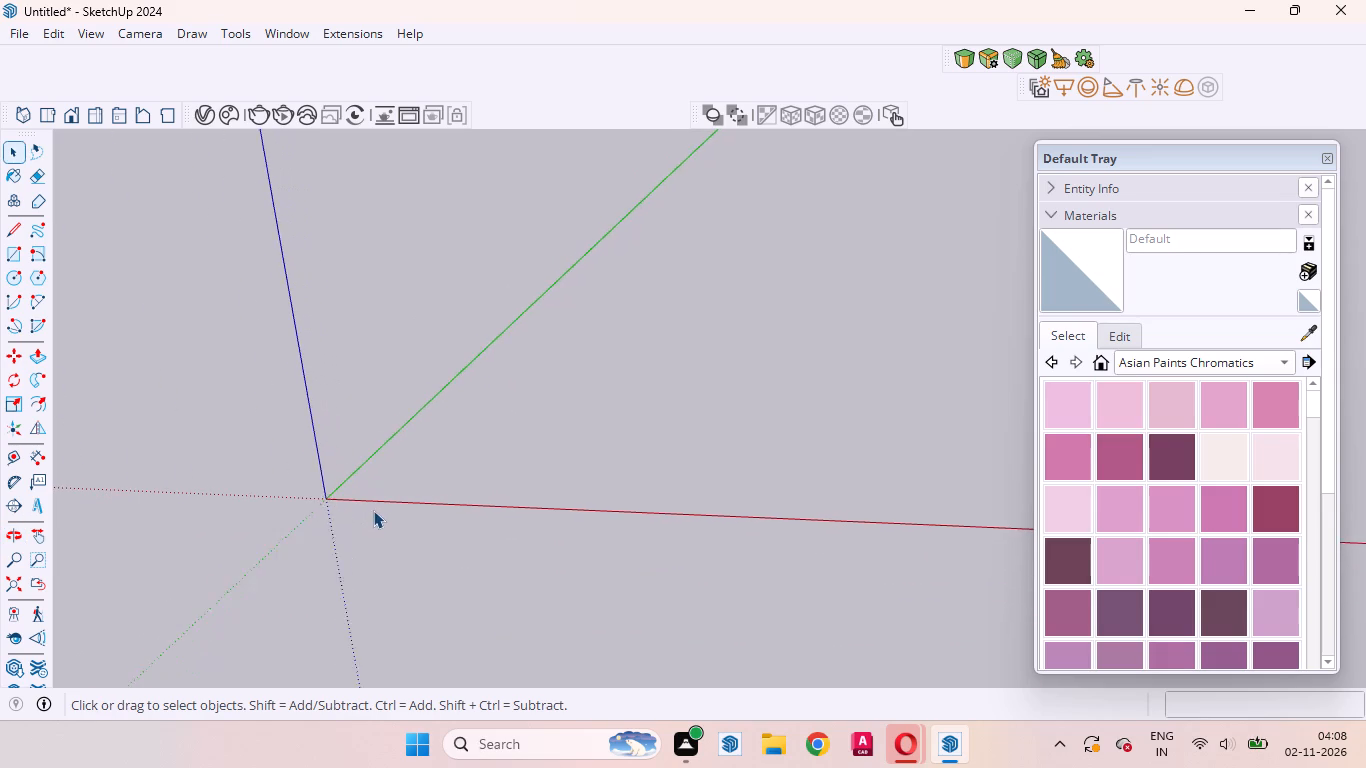
scroll(373, 510, up, 5)
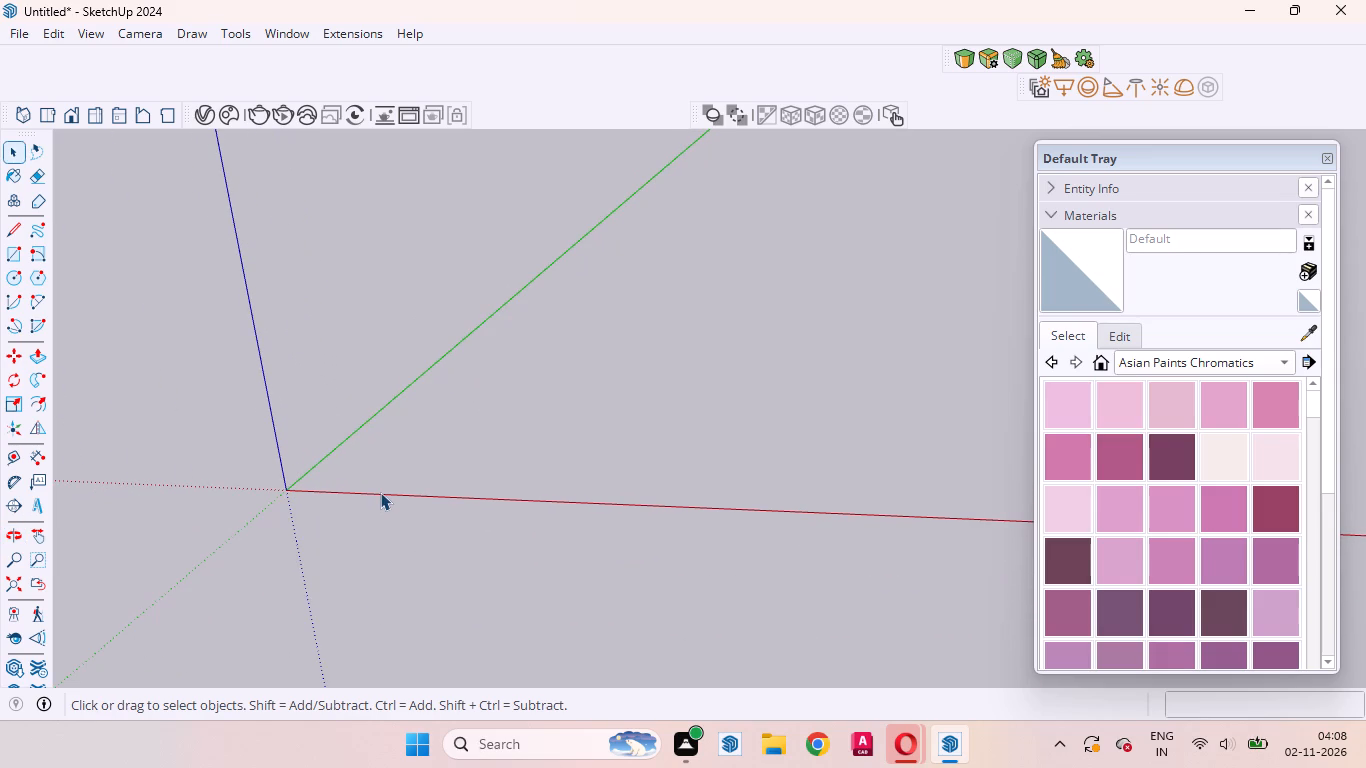
key(l)
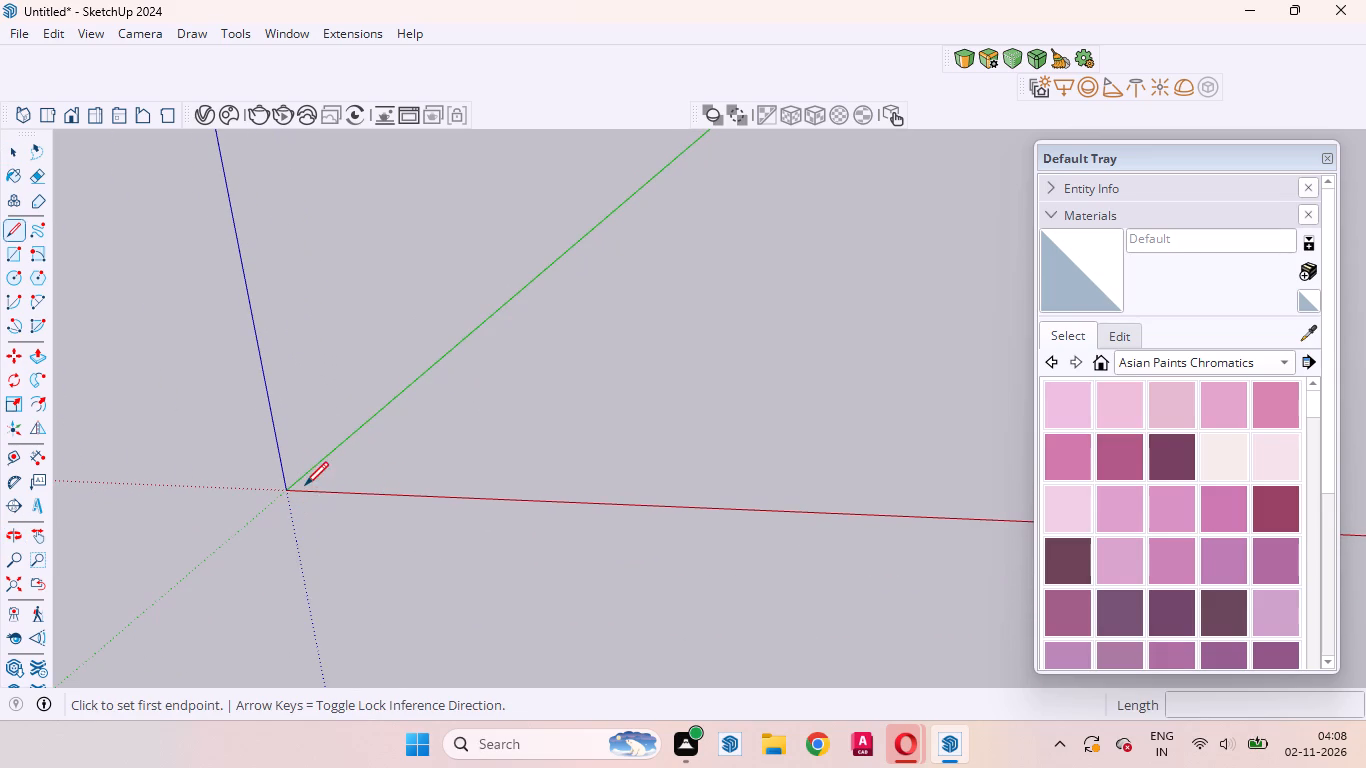
click(295, 484)
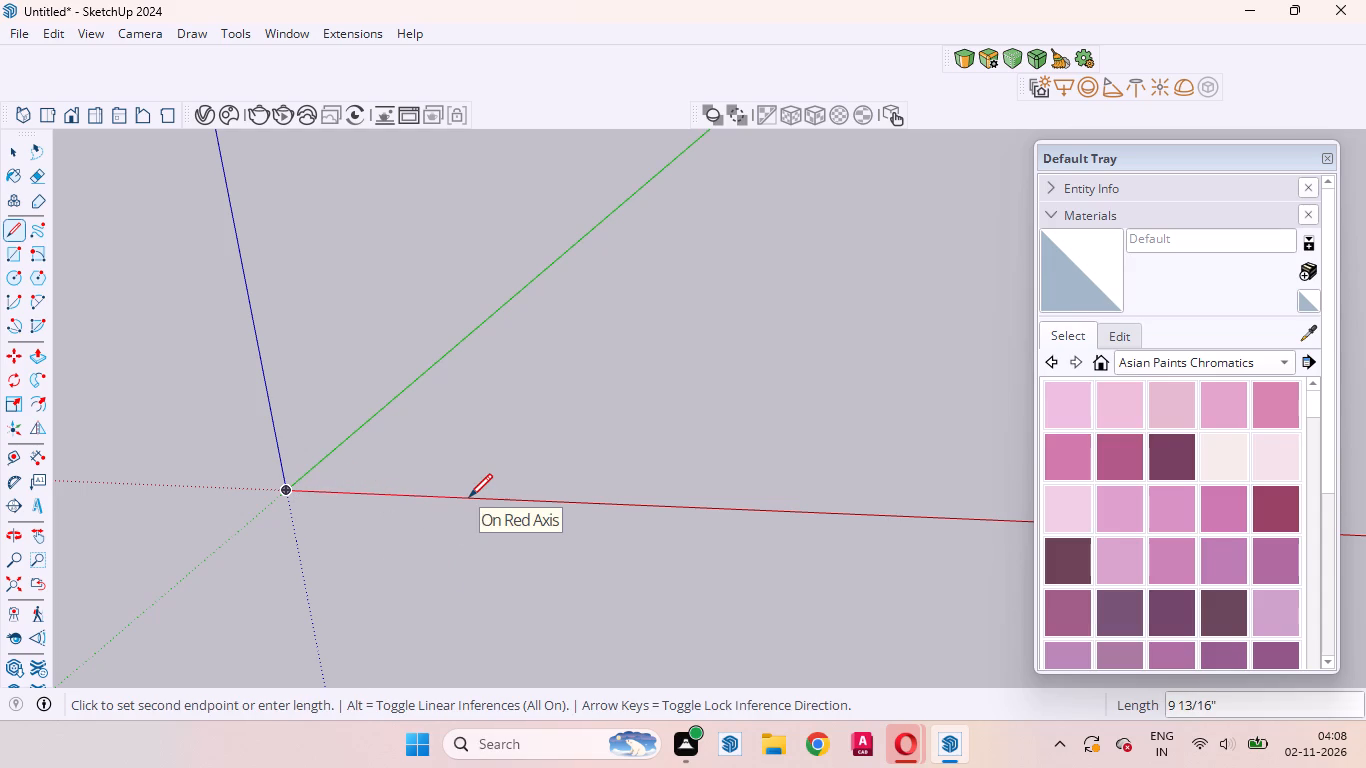
text(25)
key(apostrophe)
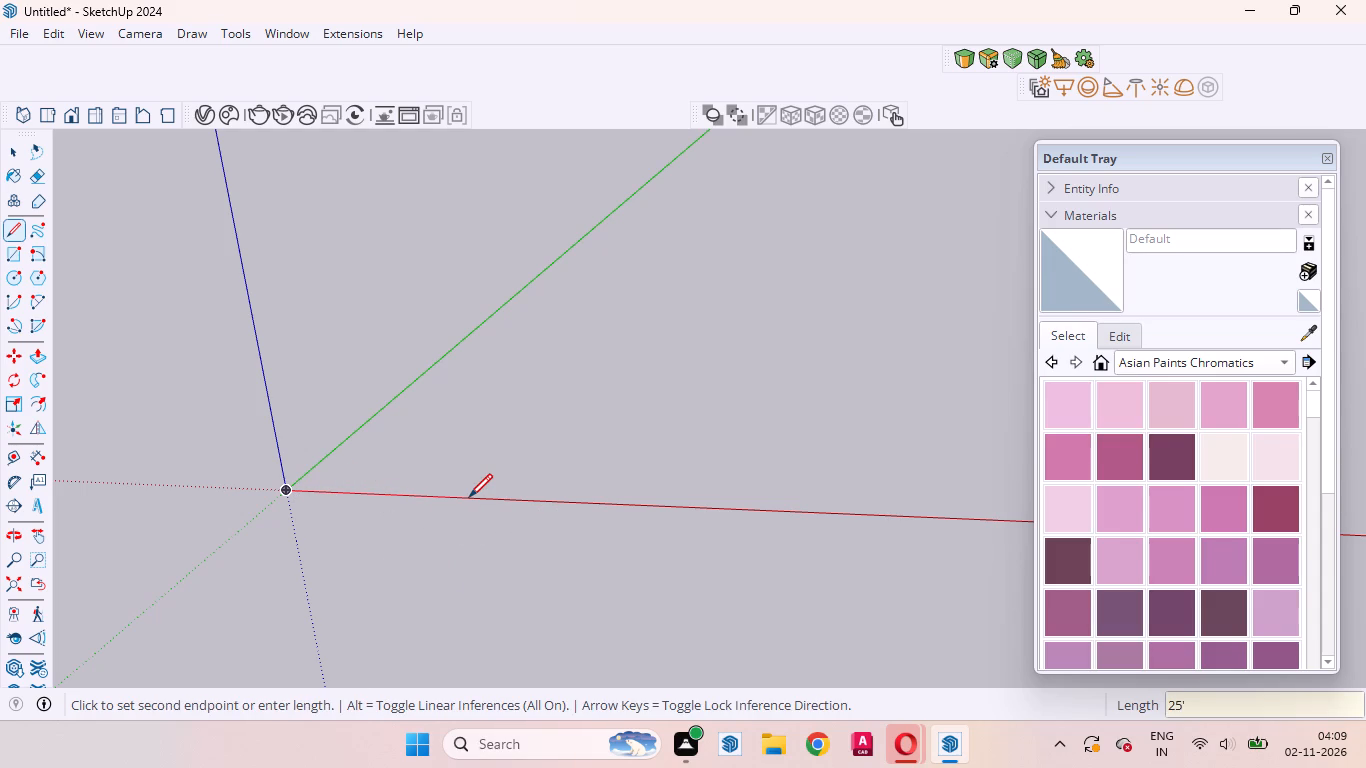
key(Return)
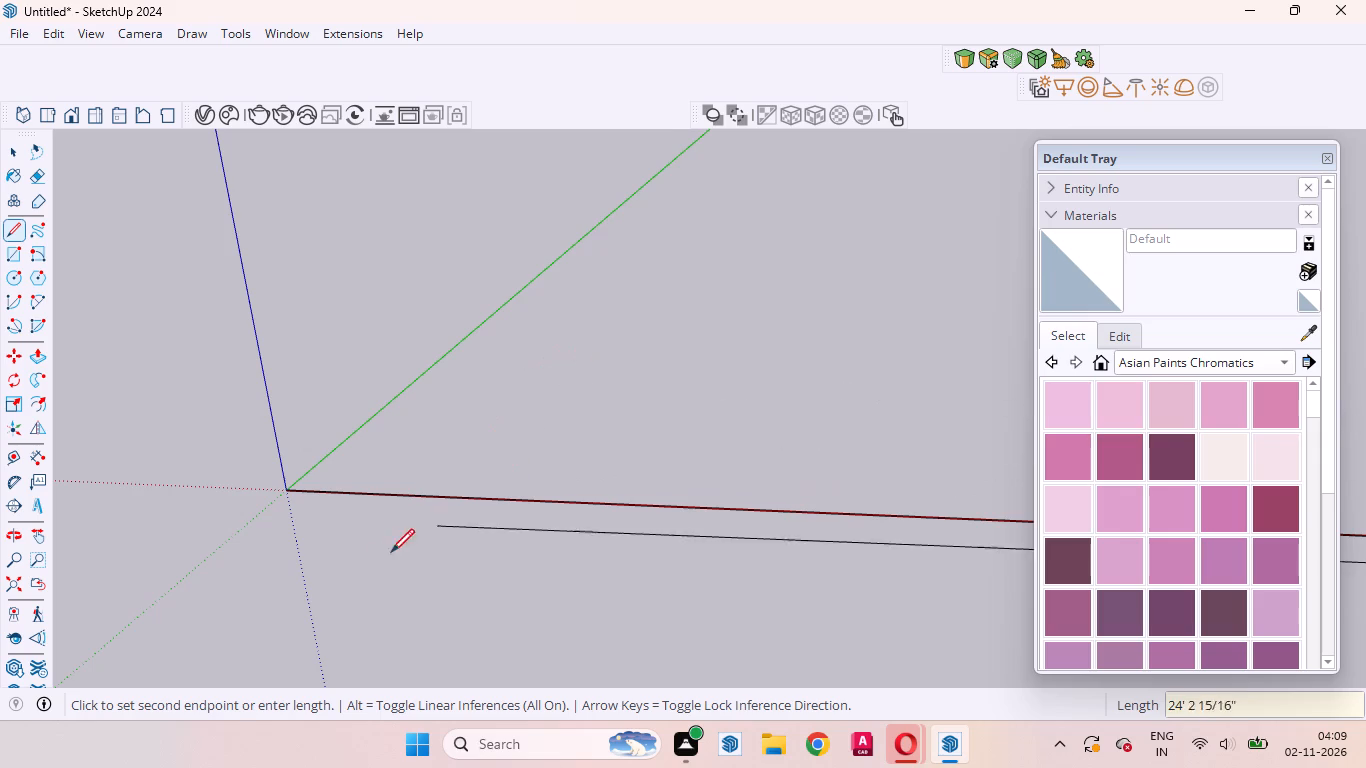
Continue the outline from the end of the 25' line with a 30' edge parallel to the green axis.
scroll(369, 559, down, 20)
scroll(369, 559, down, 13)
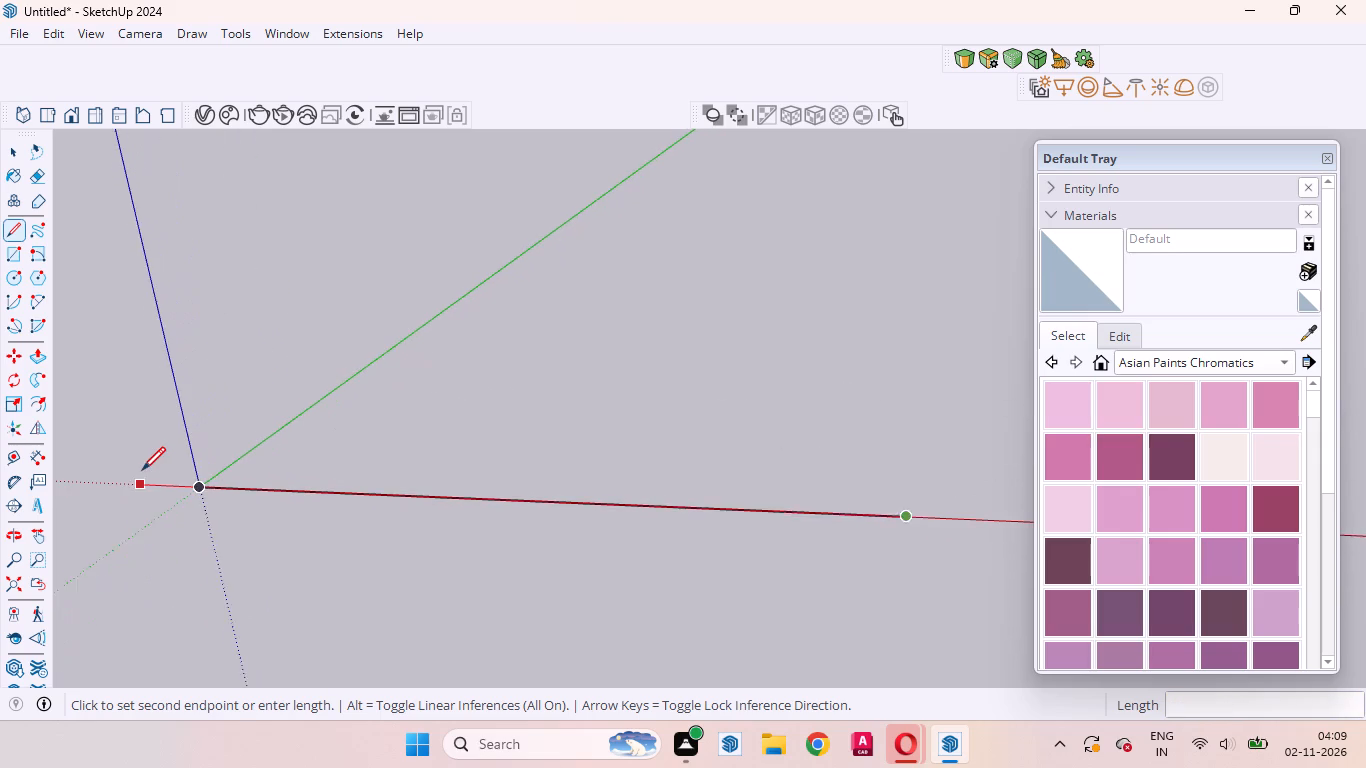
scroll(142, 470, down, 20)
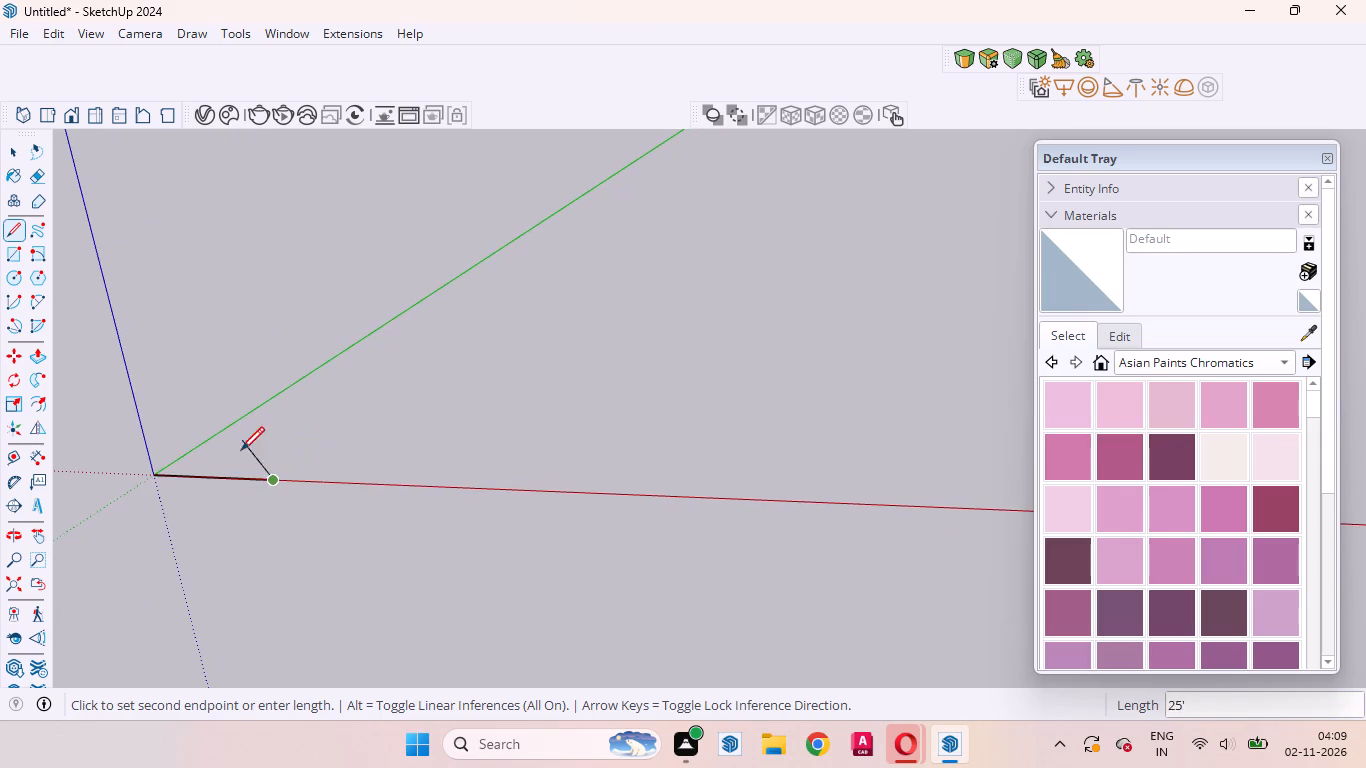
scroll(244, 452, up, 10)
middle_drag(265, 520, 329, 582)
scroll(336, 566, down, 12)
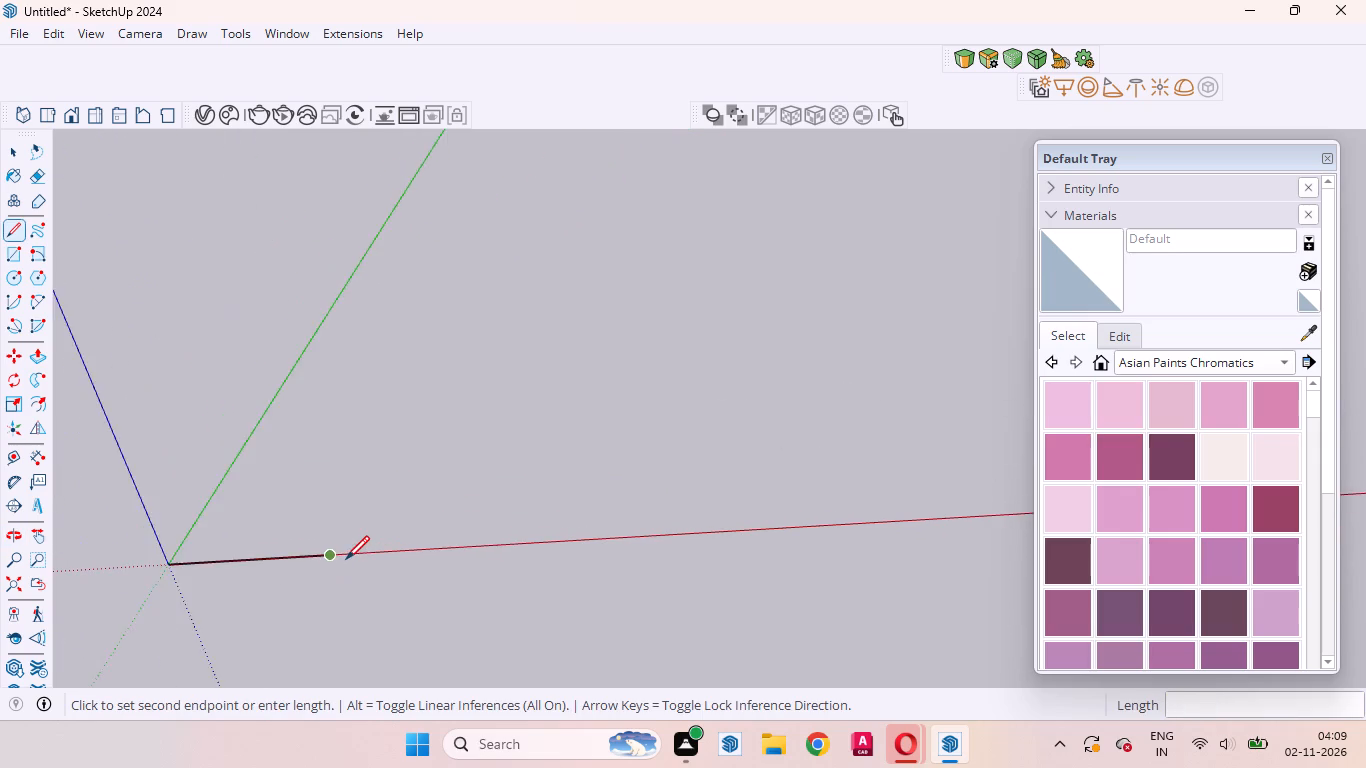
scroll(346, 559, down, 5)
scroll(372, 490, up, 13)
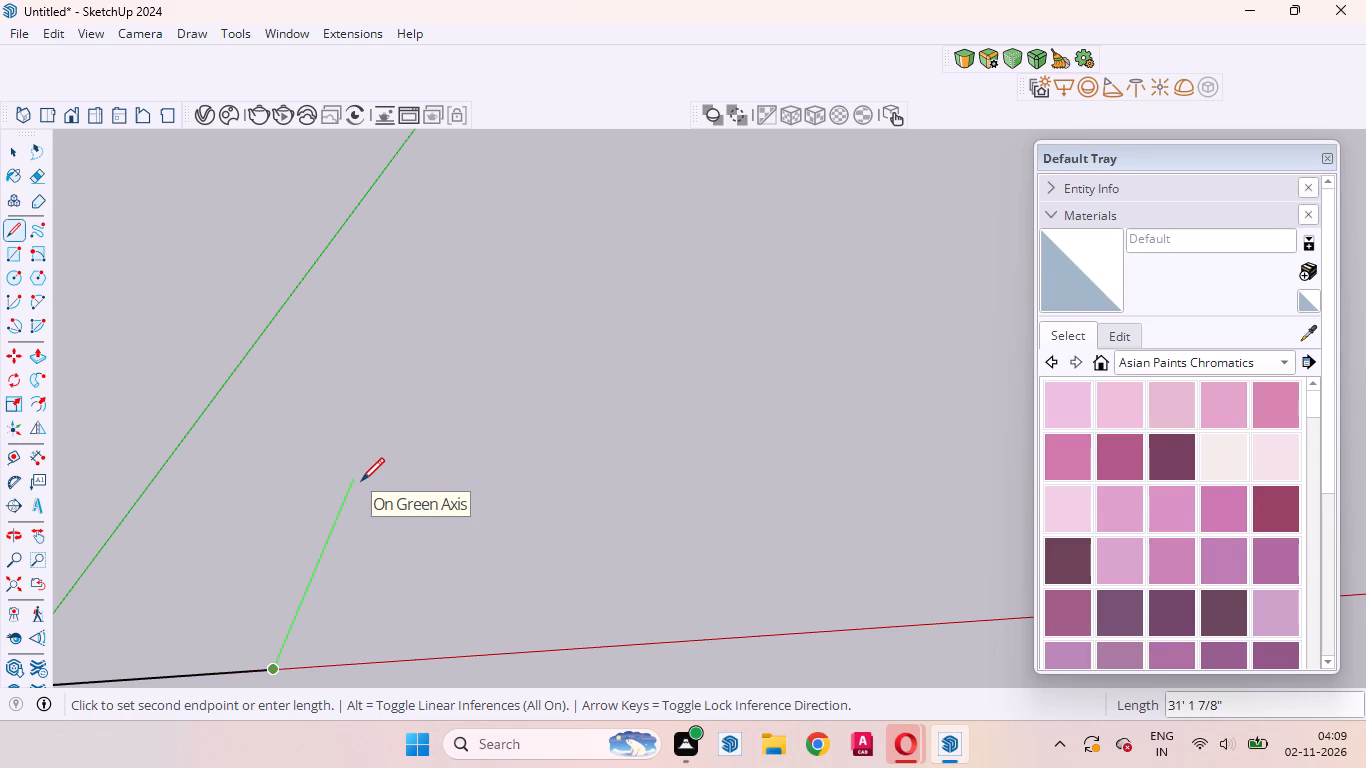
key(3)
key(0)
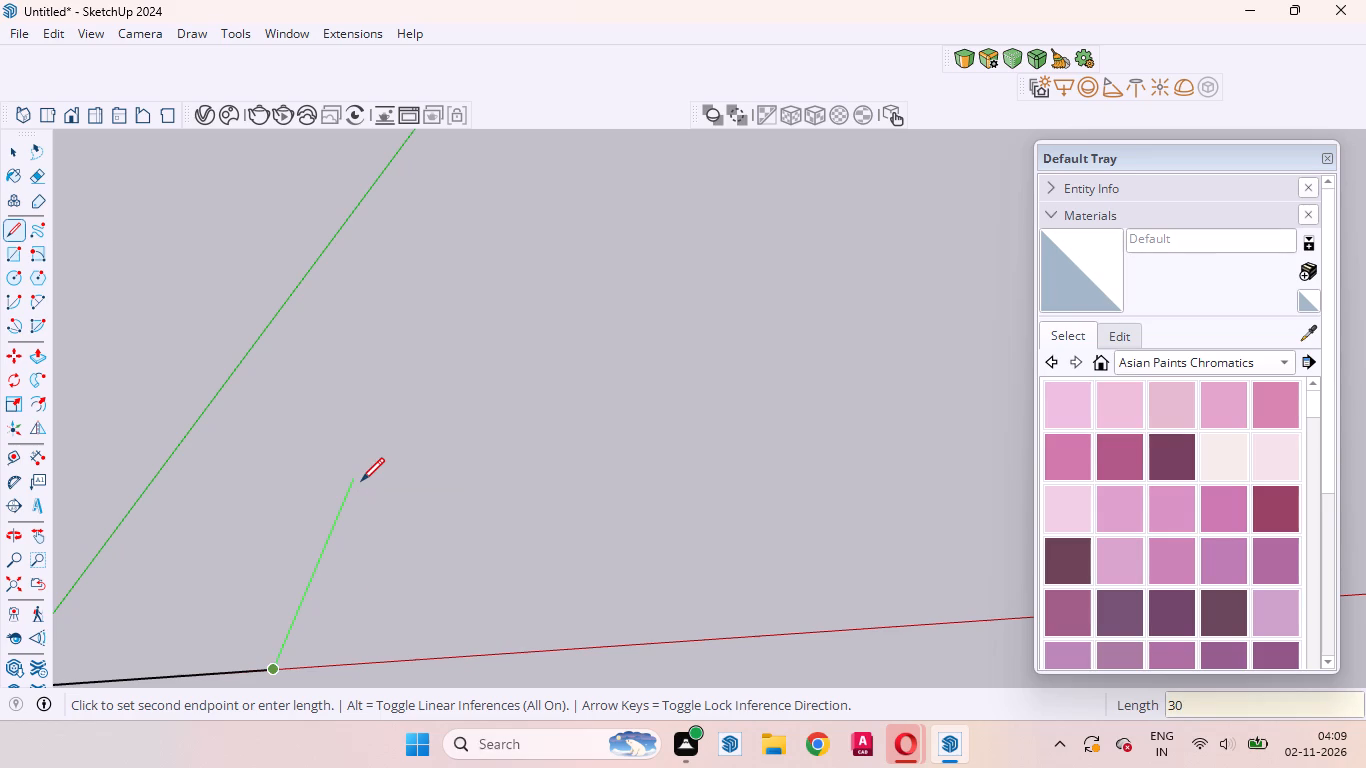
key(apostrophe)
key(Return)
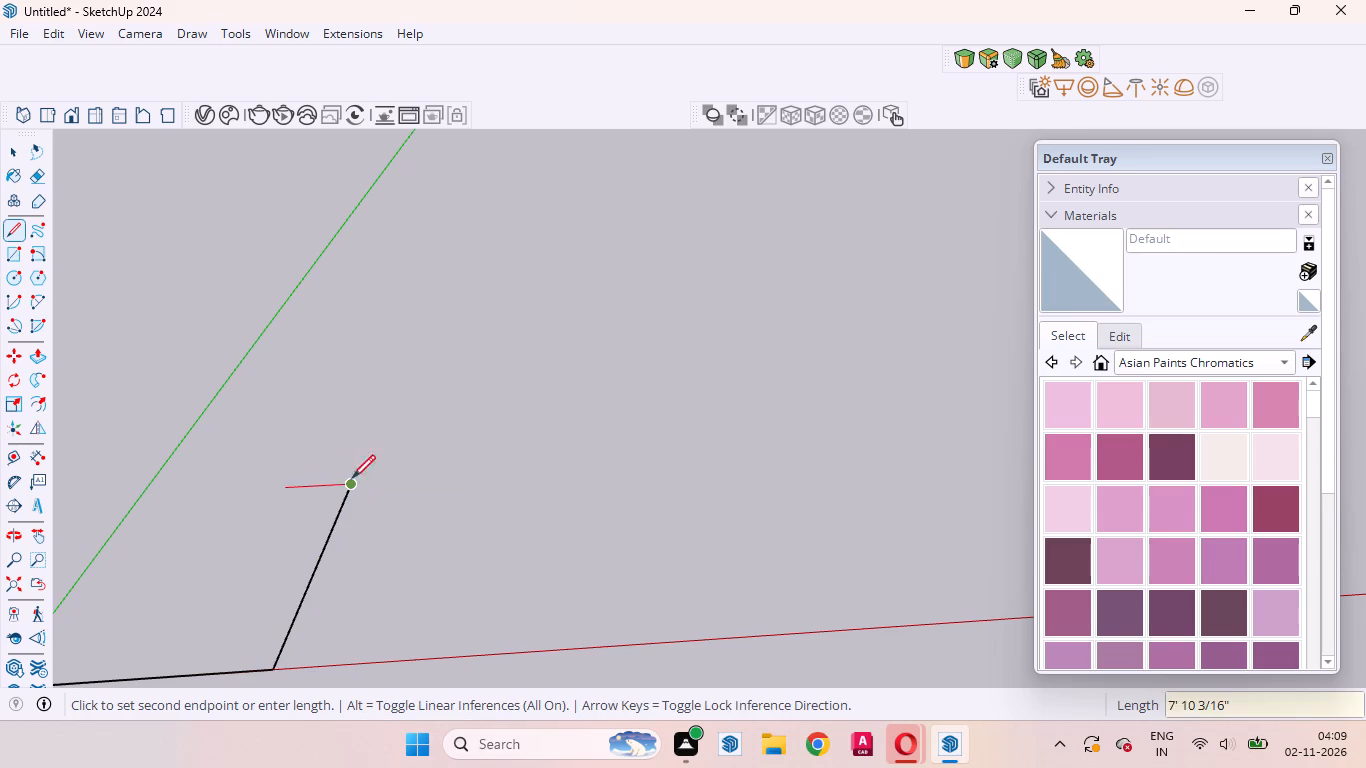
Draw the 25' back edge to the green axis and close the rectangular outline at the origin.
scroll(426, 475, down, 8)
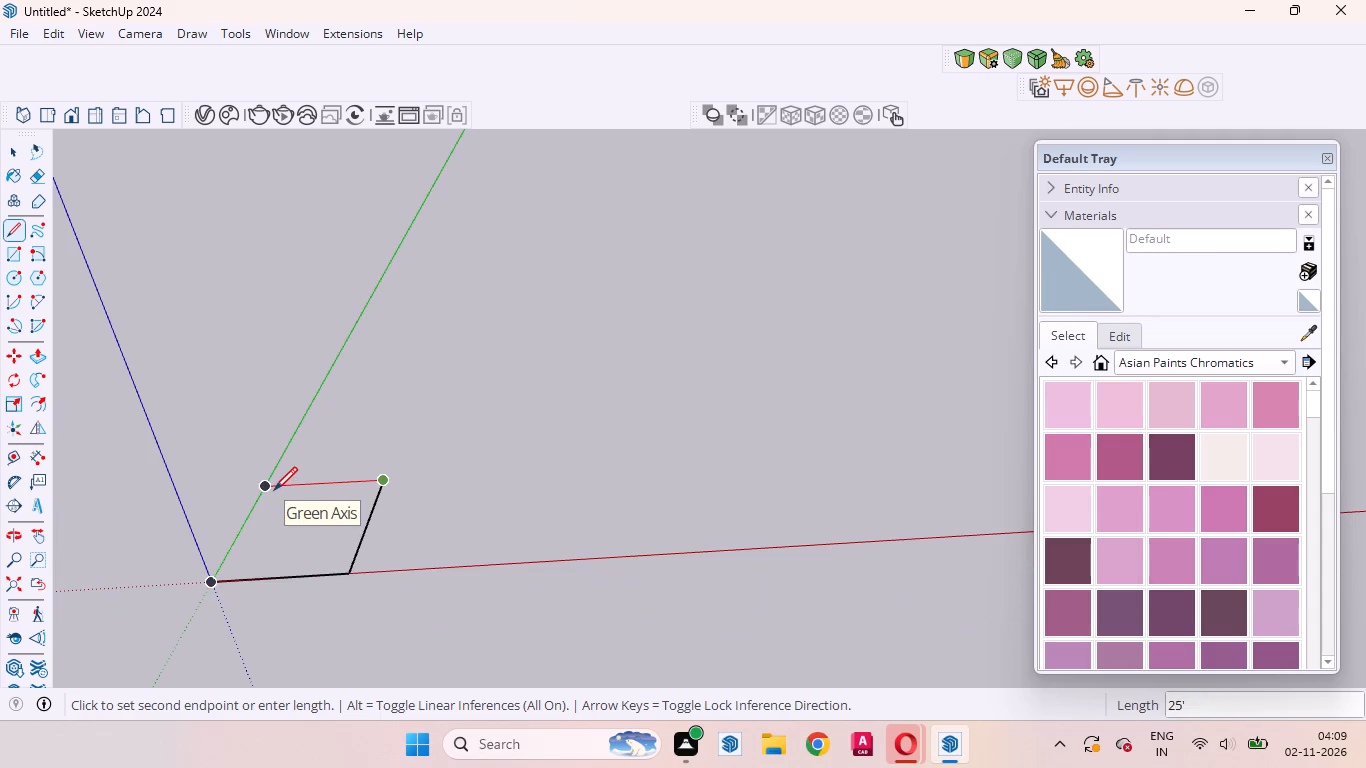
key(2)
key(5)
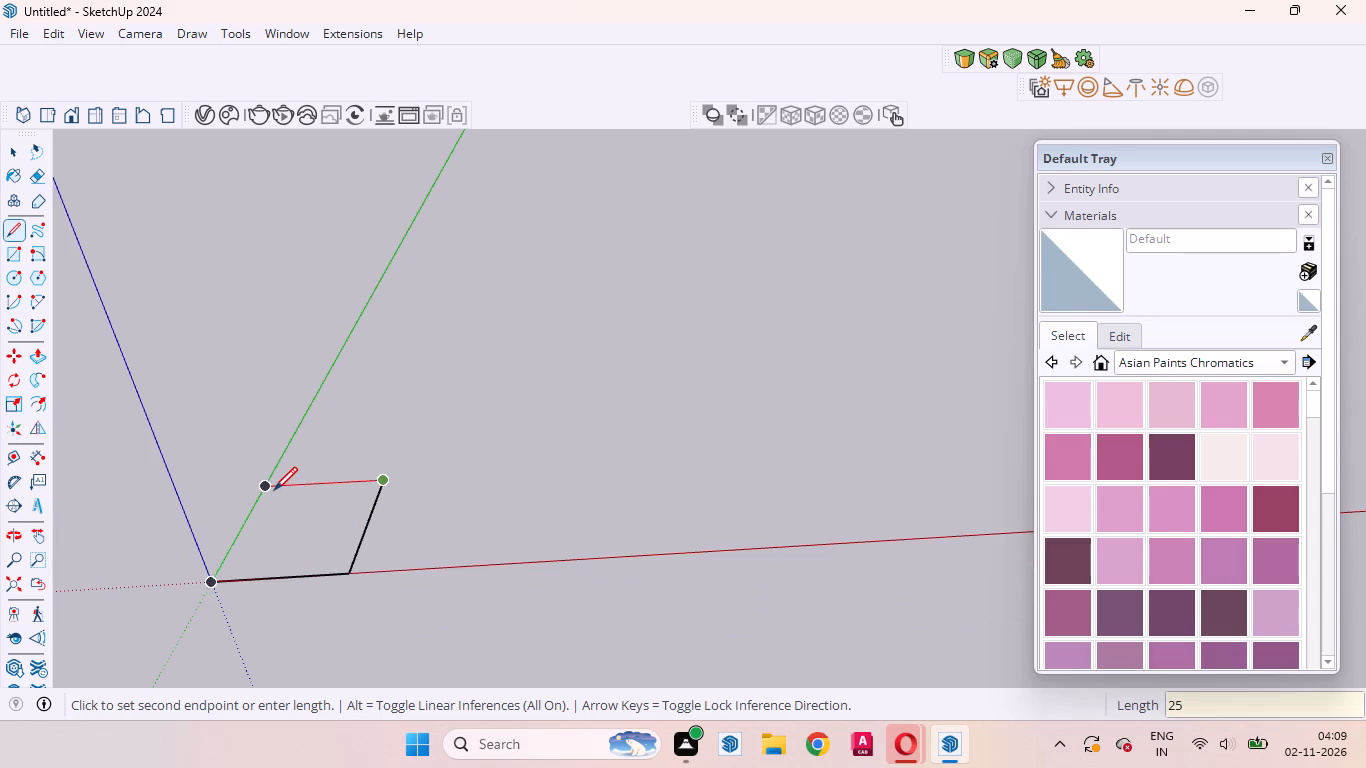
key(apostrophe)
key(Return)
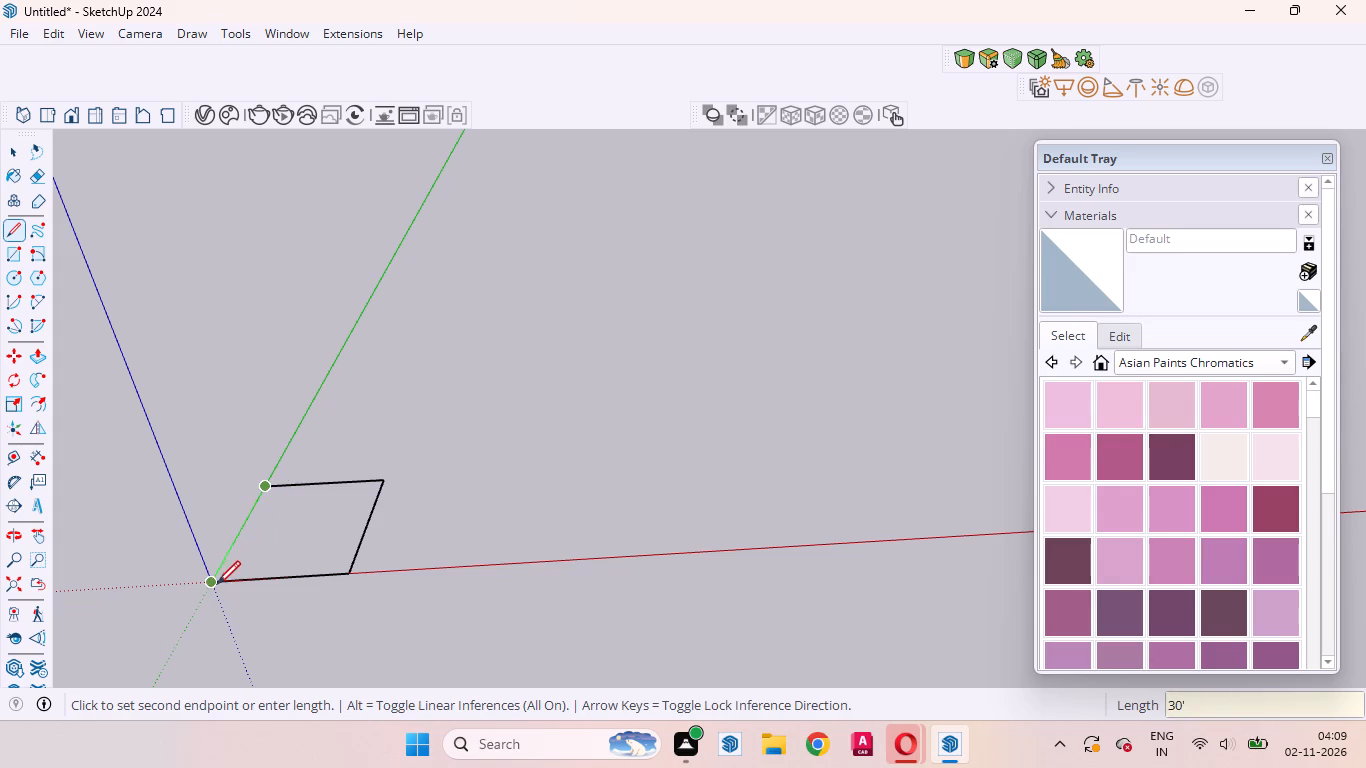
click(212, 585)
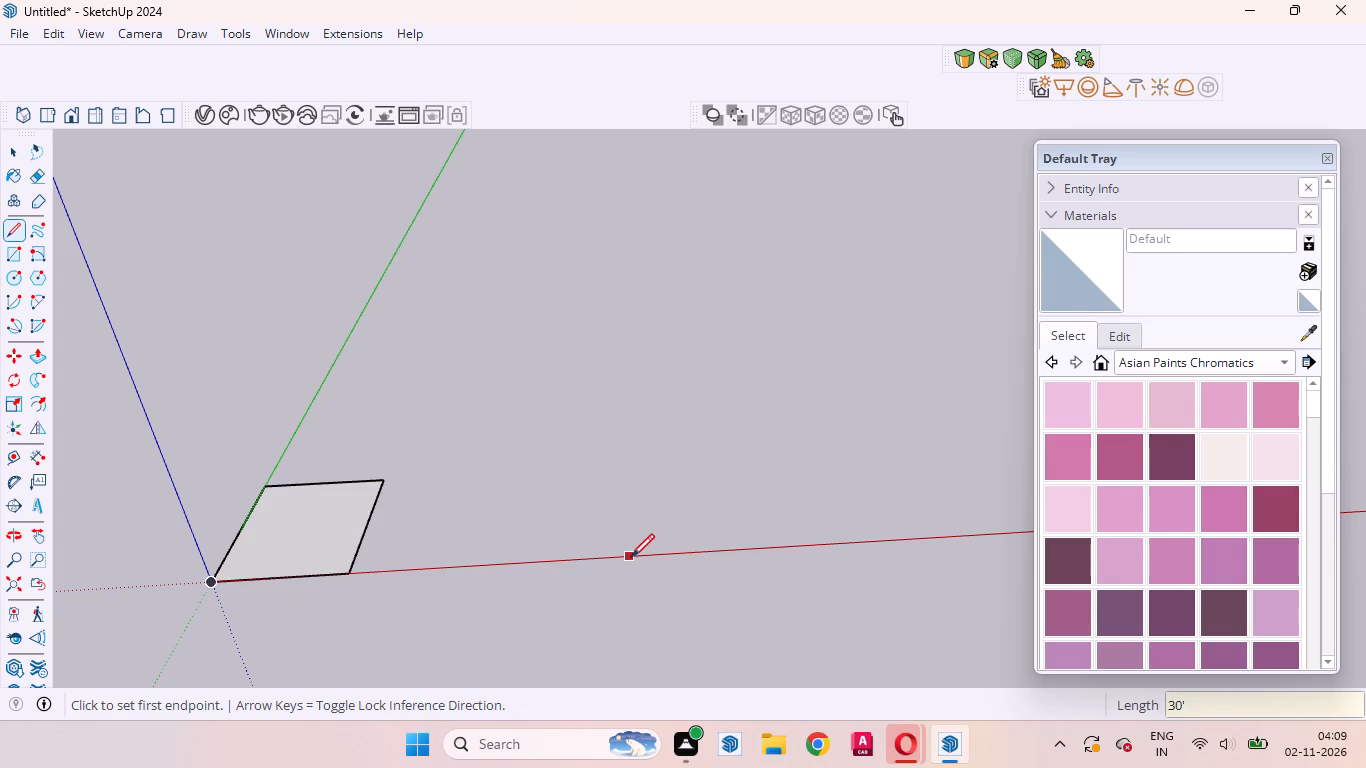
key(space)
Push/pull the rectangular face upward by 6 inches to form a slab.
scroll(868, 505, down, 6)
scroll(436, 527, up, 9)
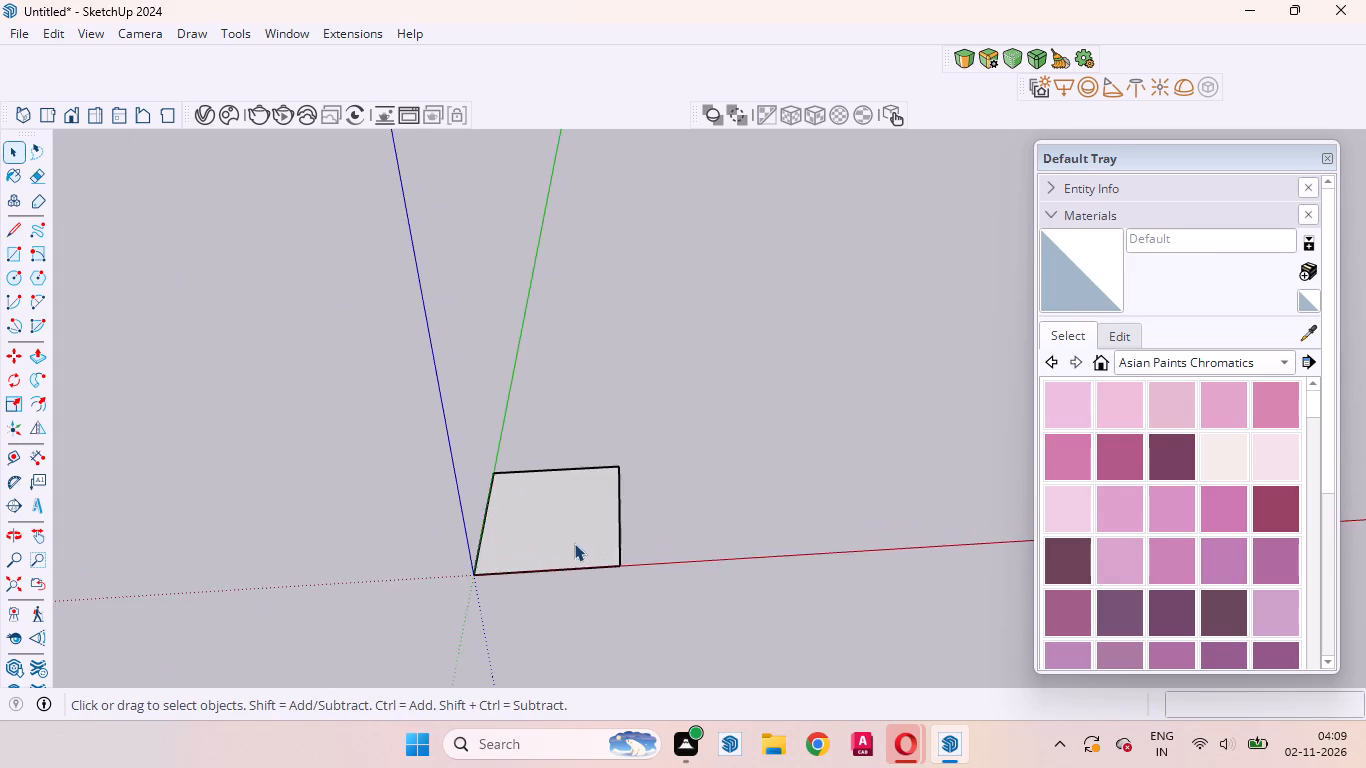
scroll(574, 543, up, 8)
click(568, 526)
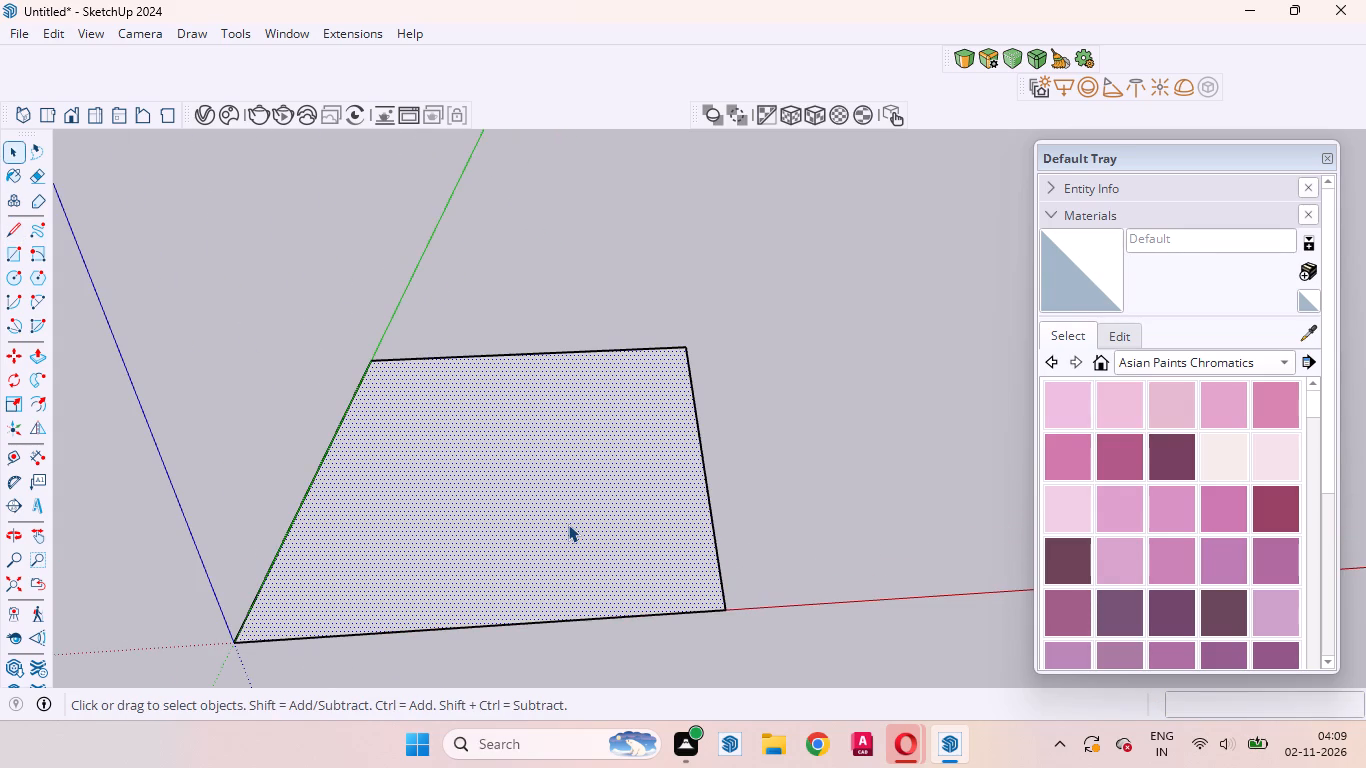
key(p)
drag(568, 524, 568, 501)
key(6)
key(Return)
key(space)
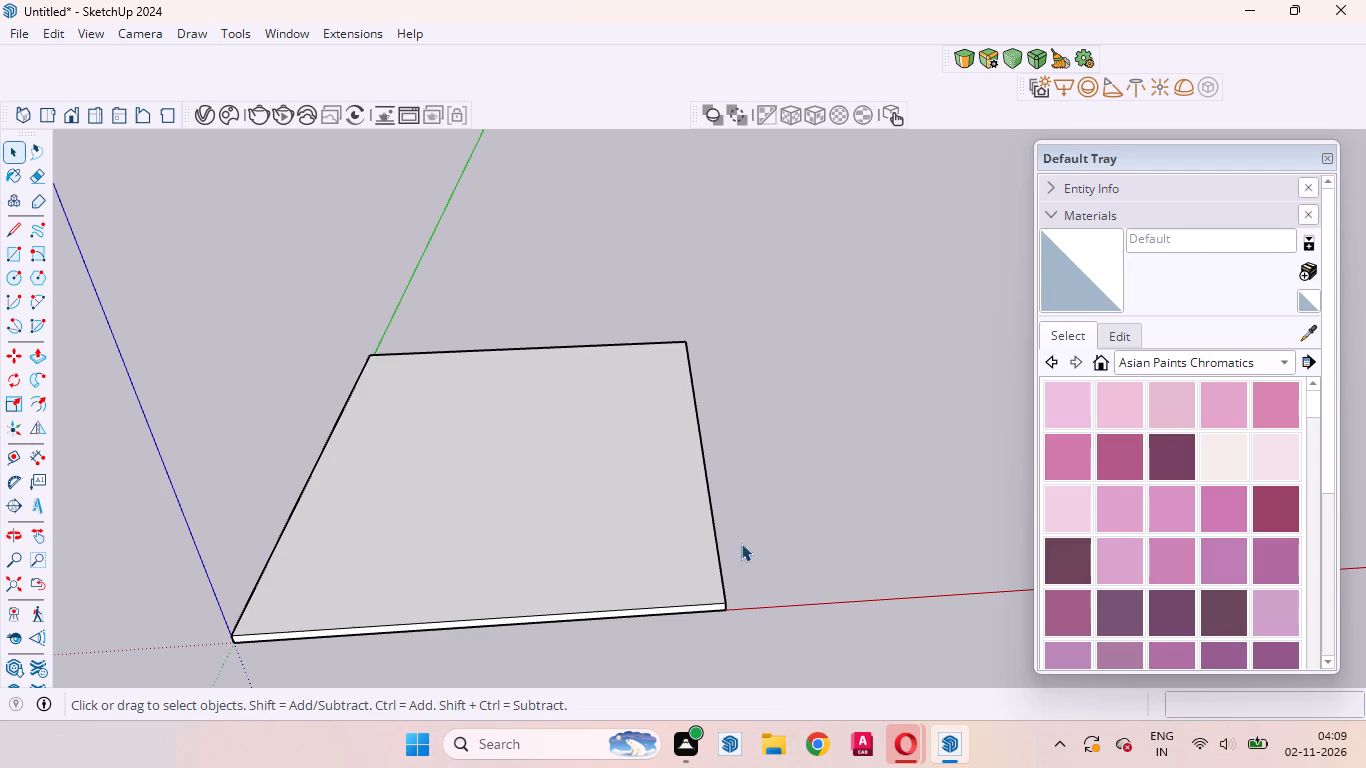
Make a group from all the connected faces and edges of the slab.
triple_click(587, 524)
right_click(587, 524)
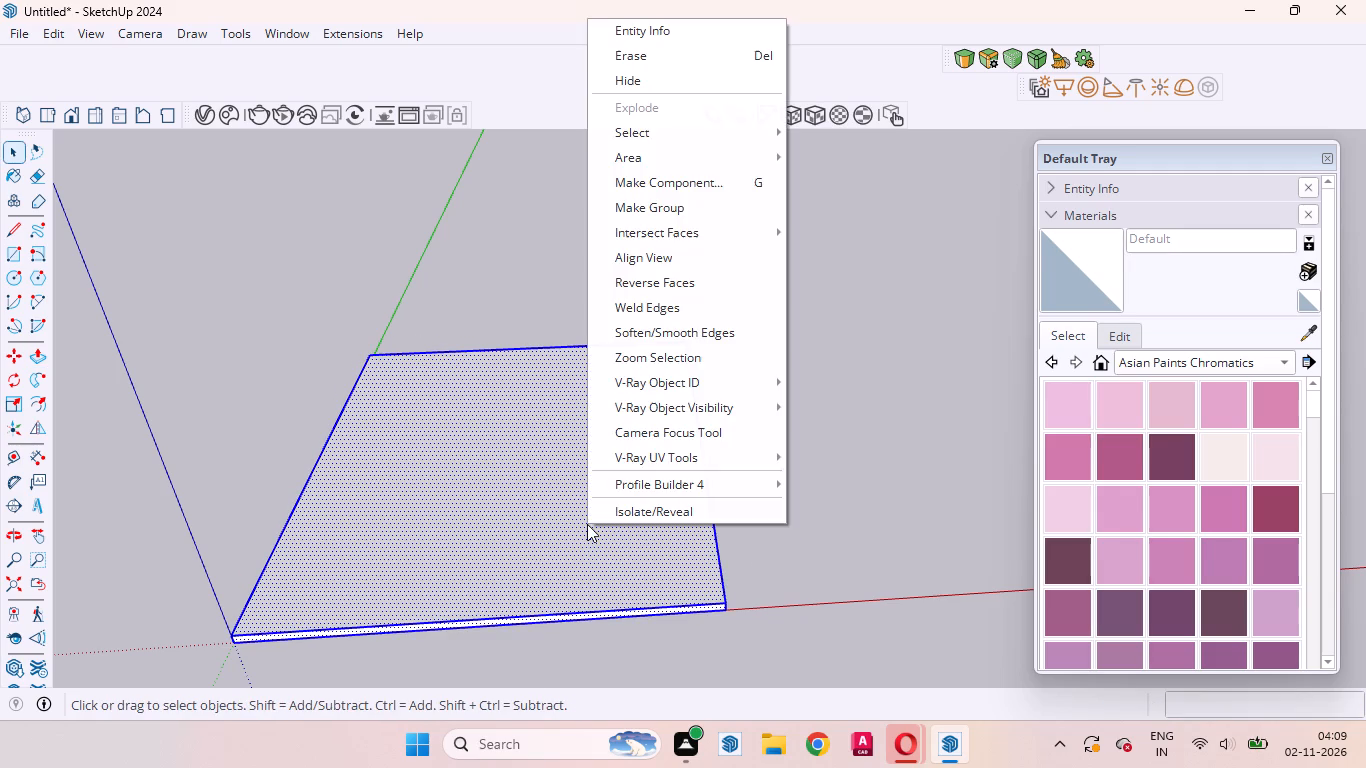
click(660, 202)
click(820, 579)
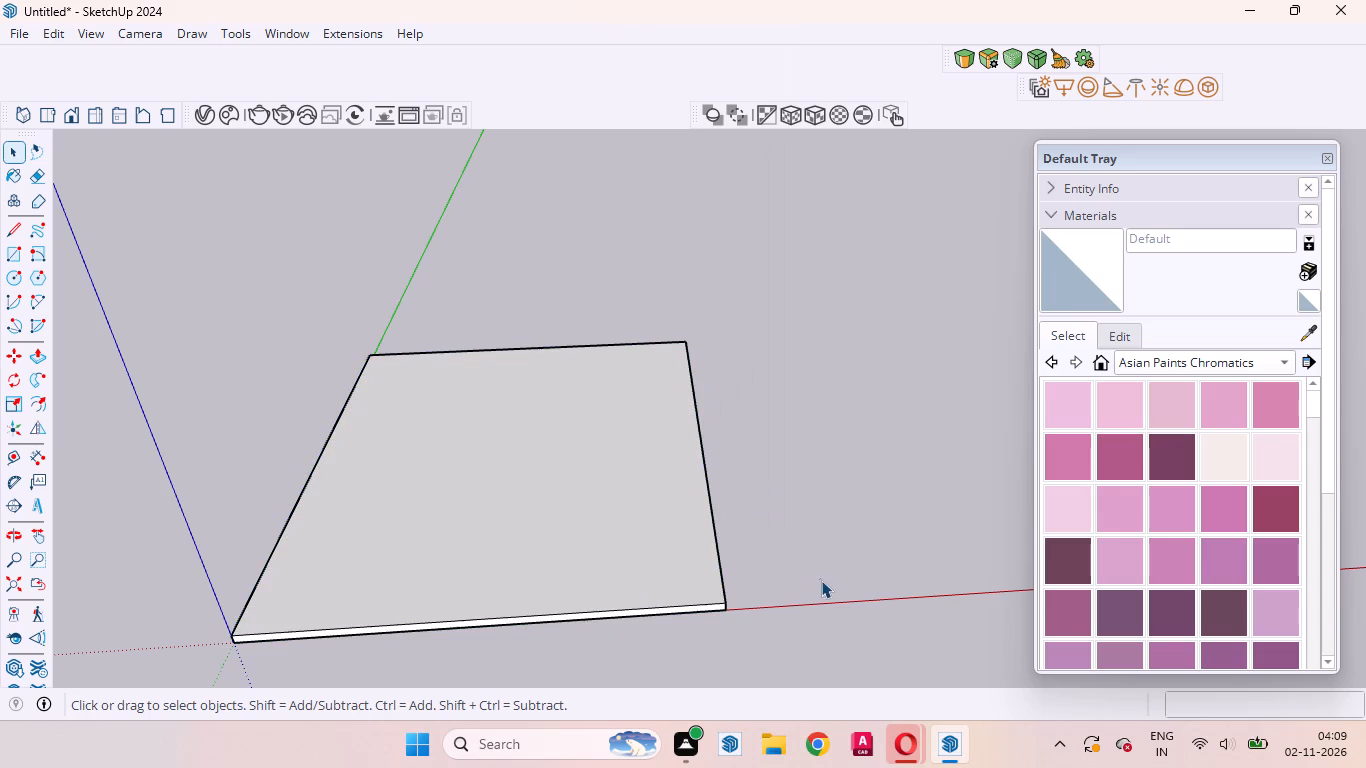
Move the slab group about 4 9/16" along the red axis, away from the origin.
click(363, 550)
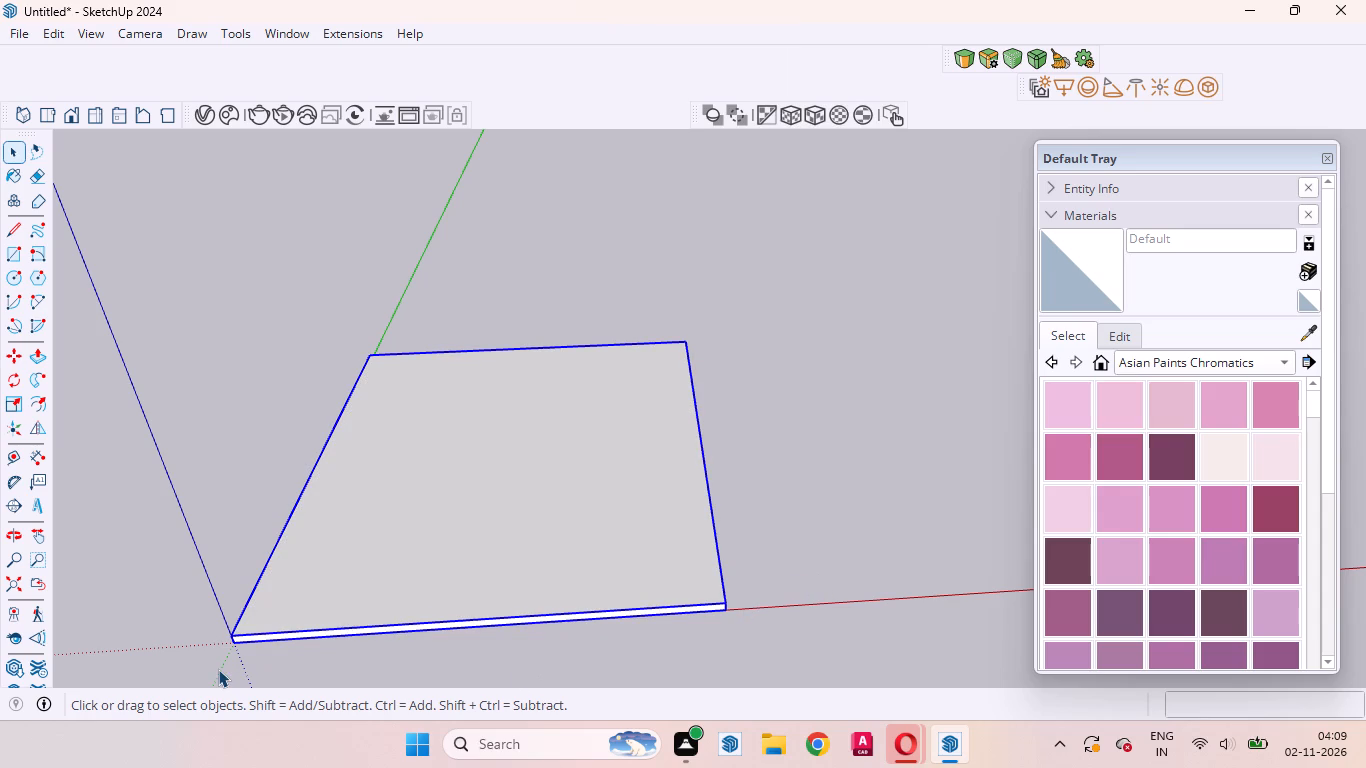
key(m)
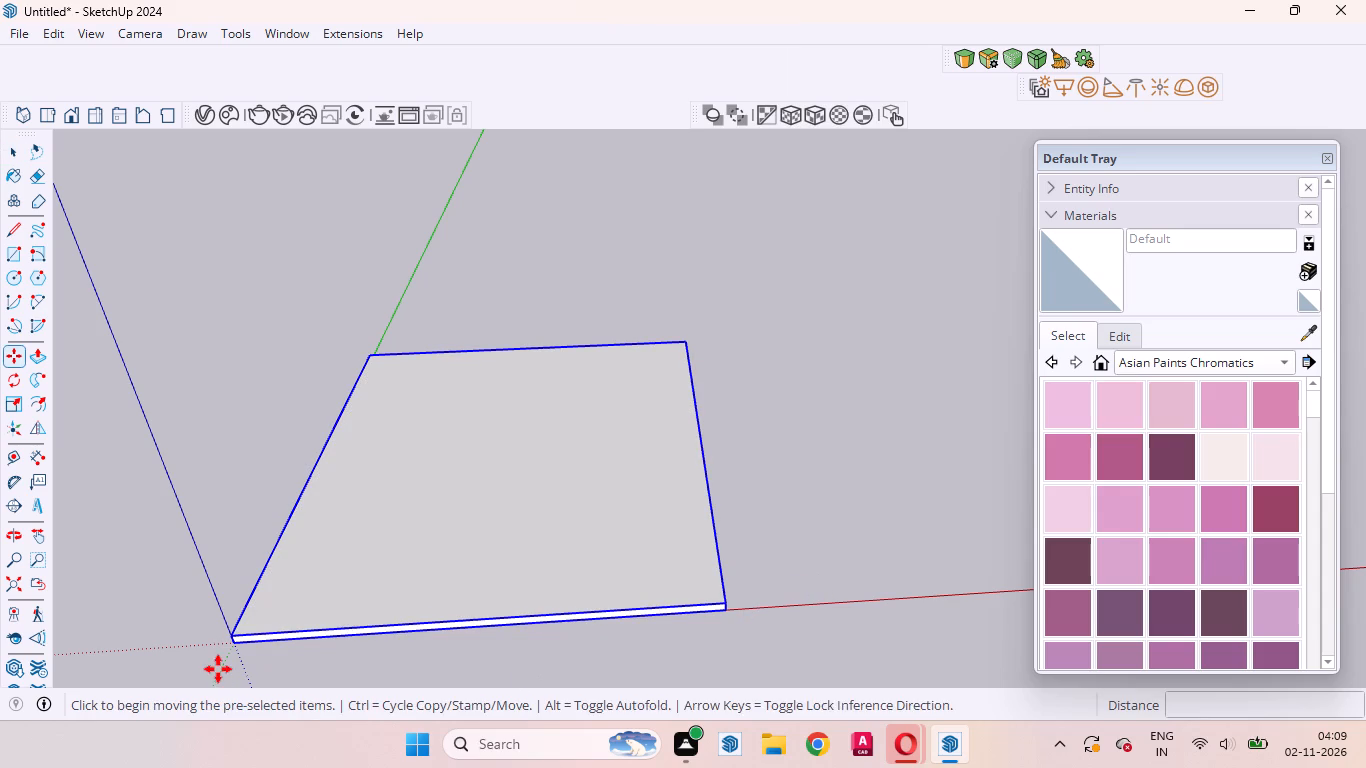
scroll(237, 651, up, 13)
click(226, 629)
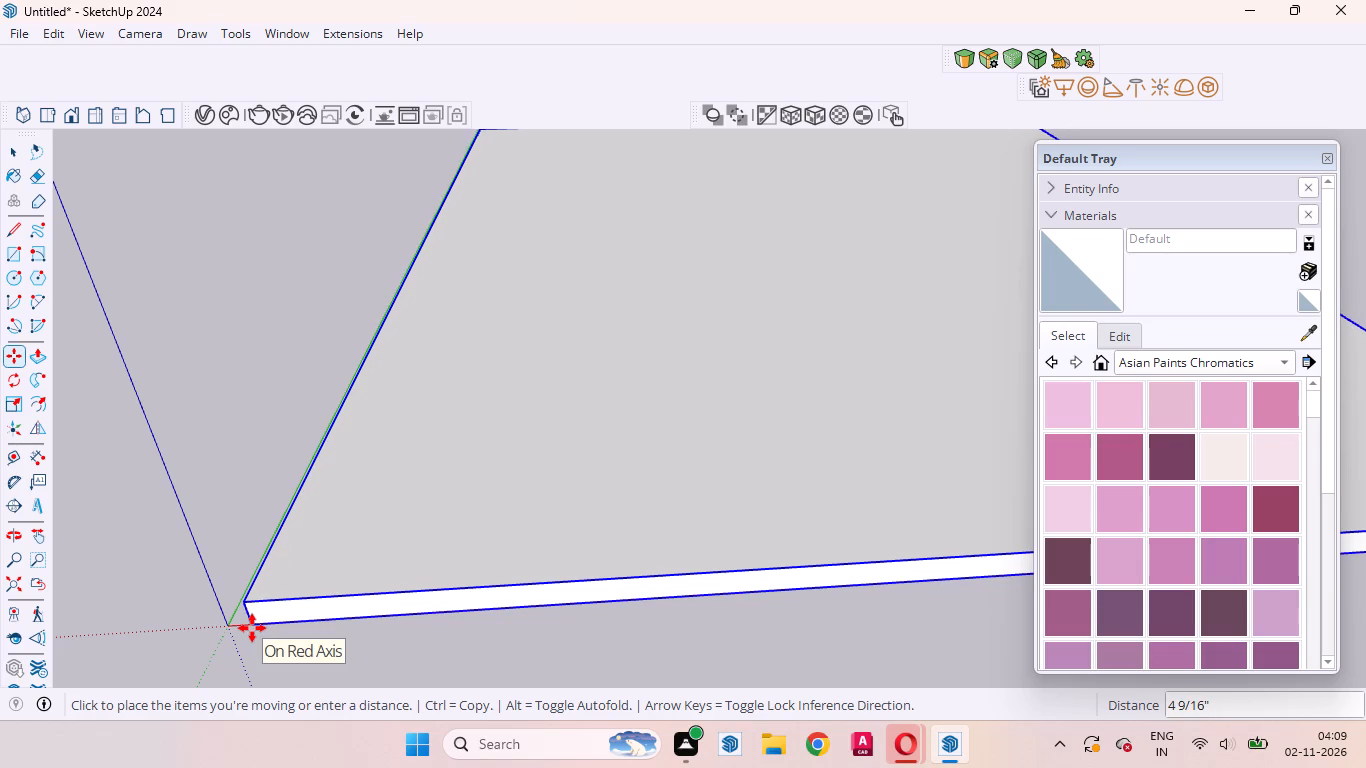
click(252, 628)
key(space)
click(452, 647)
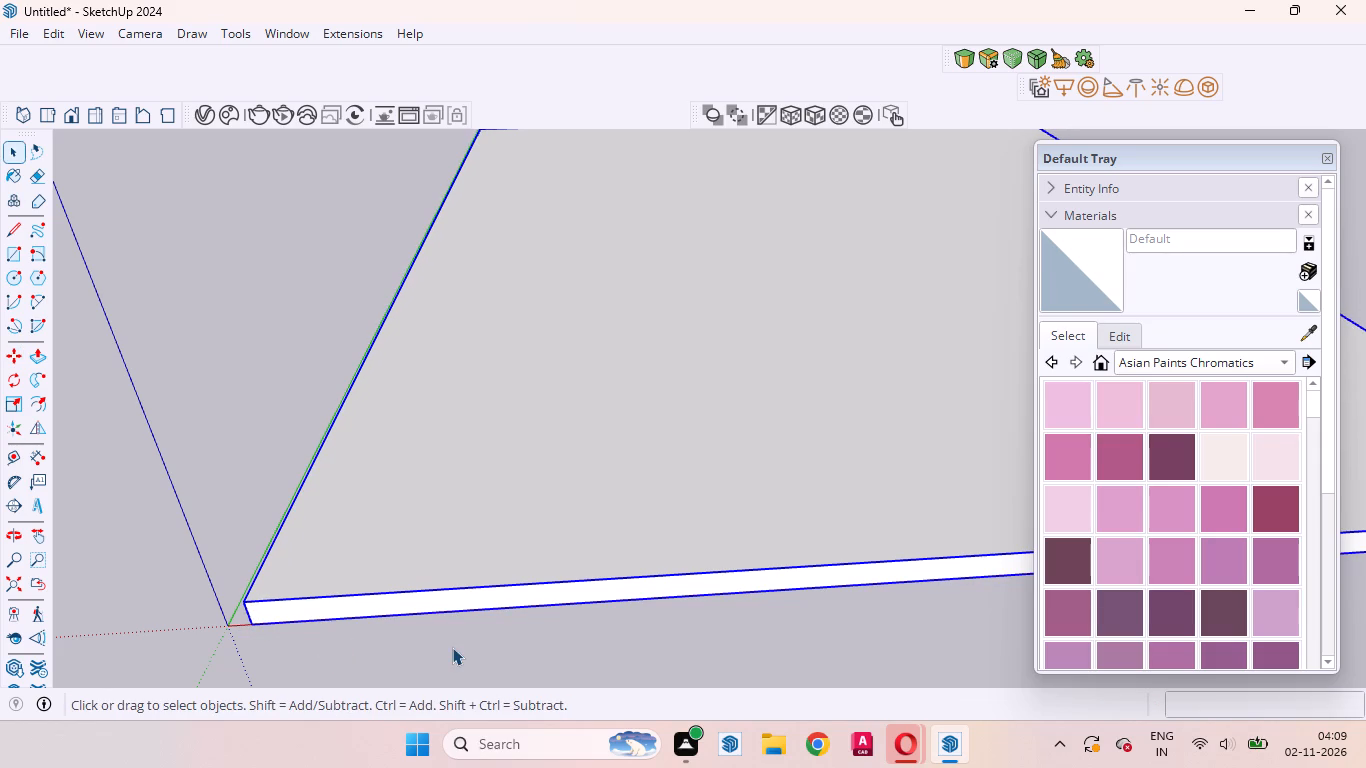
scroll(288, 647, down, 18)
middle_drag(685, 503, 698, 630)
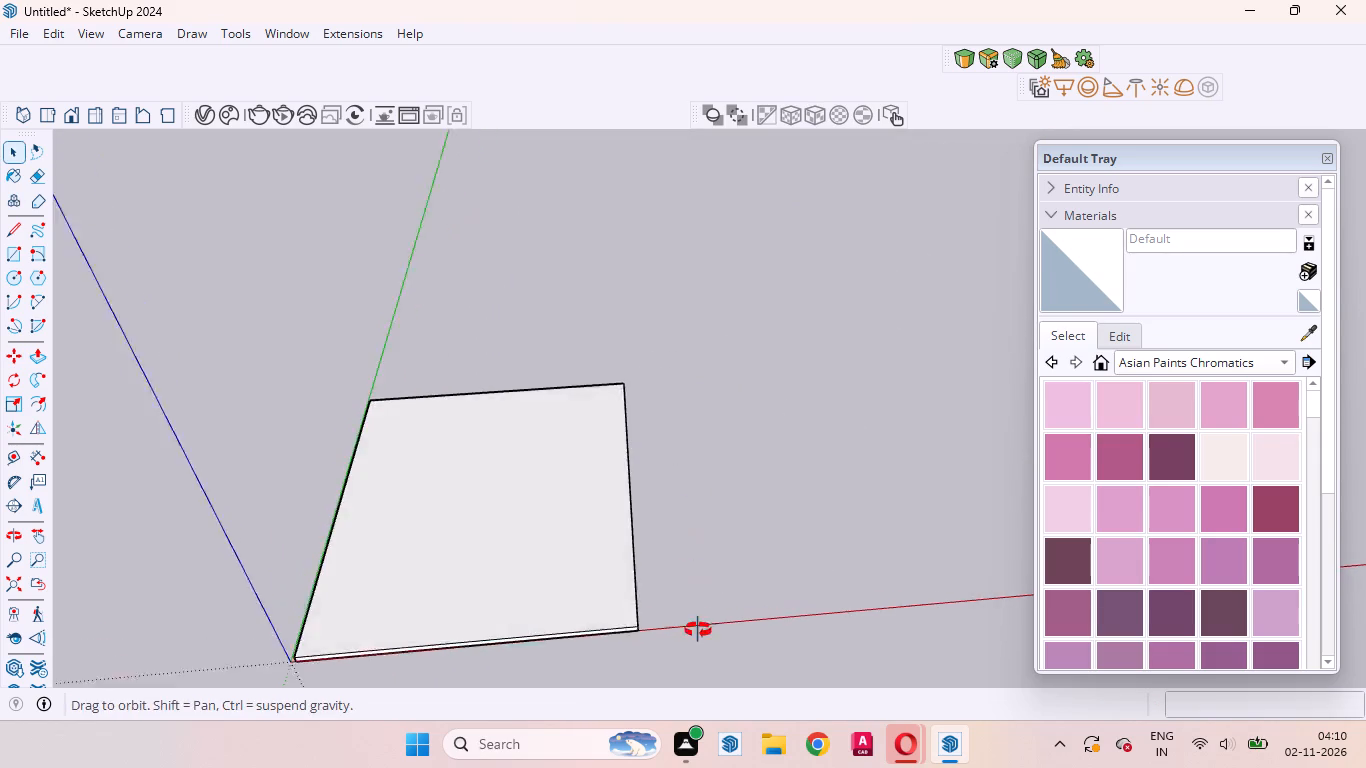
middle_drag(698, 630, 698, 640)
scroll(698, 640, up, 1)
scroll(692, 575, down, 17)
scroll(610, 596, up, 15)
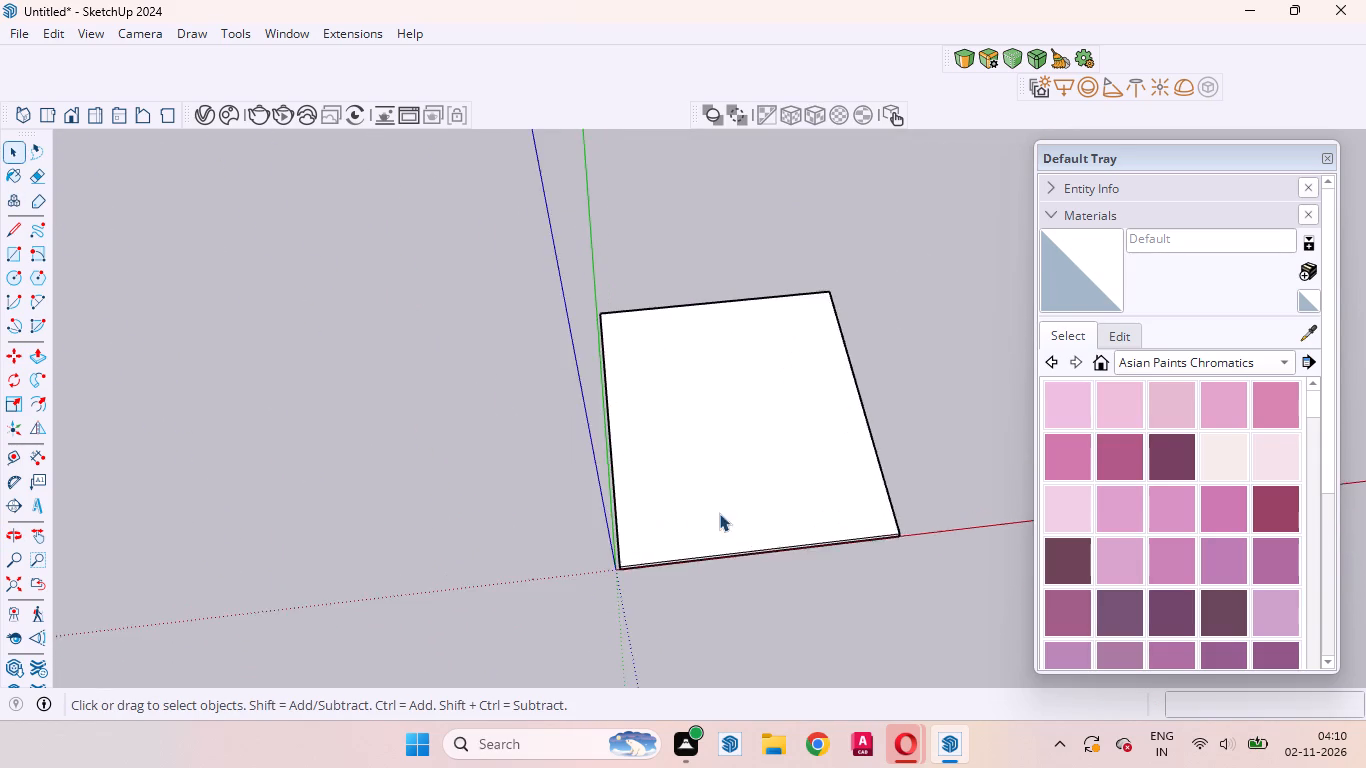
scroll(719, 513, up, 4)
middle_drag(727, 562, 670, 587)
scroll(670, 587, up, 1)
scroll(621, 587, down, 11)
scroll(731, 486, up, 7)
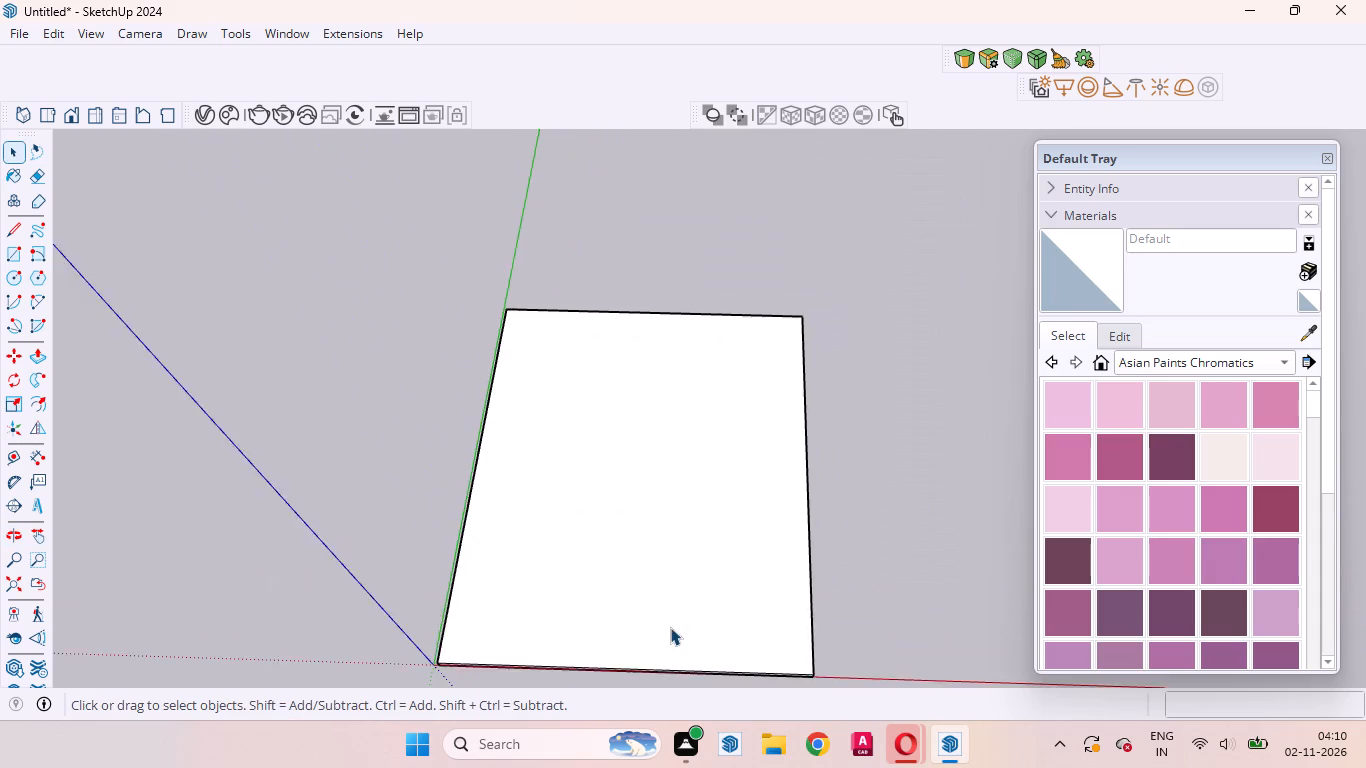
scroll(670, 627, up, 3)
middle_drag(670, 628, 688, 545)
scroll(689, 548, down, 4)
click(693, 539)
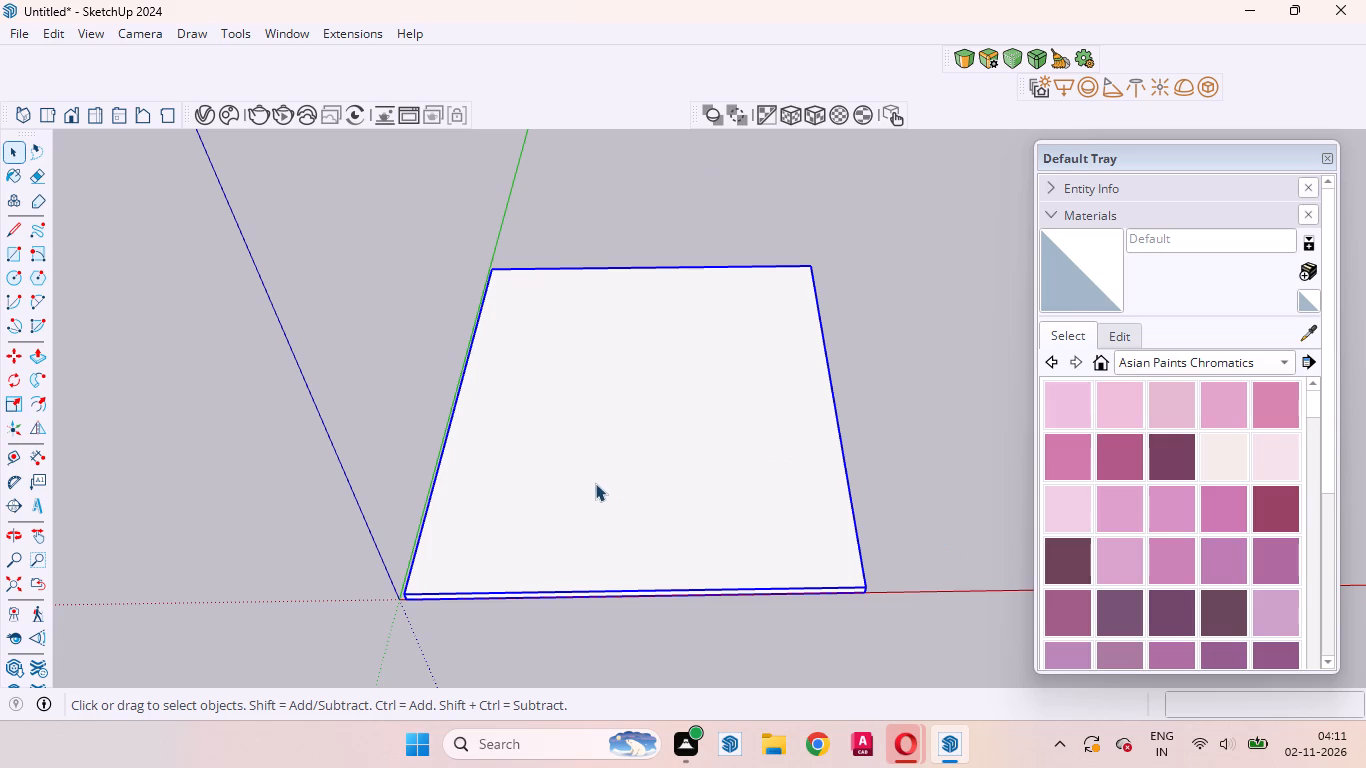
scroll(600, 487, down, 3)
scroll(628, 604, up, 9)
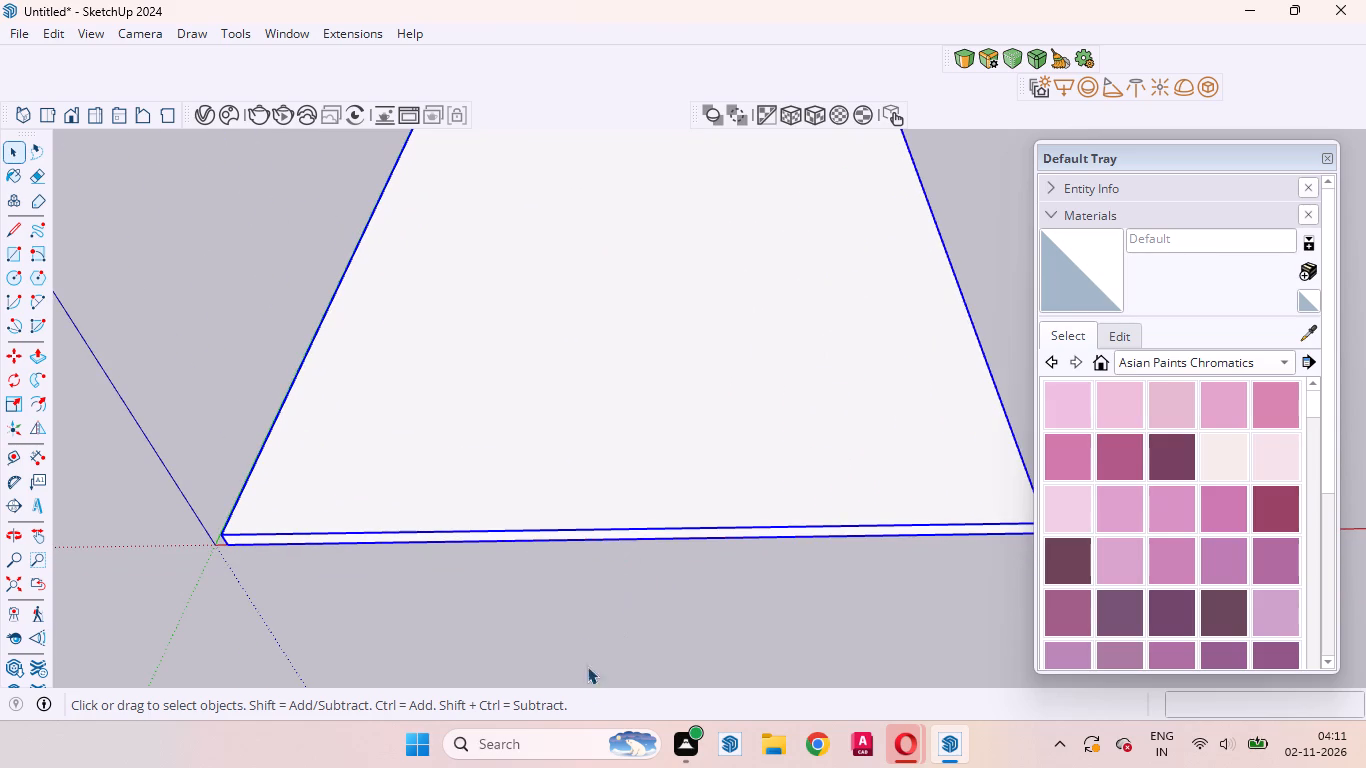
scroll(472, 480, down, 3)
Place a guide line on the slab's top face, 5' in from the 25' edge along the red axis.
middle_drag(620, 523, 367, 538)
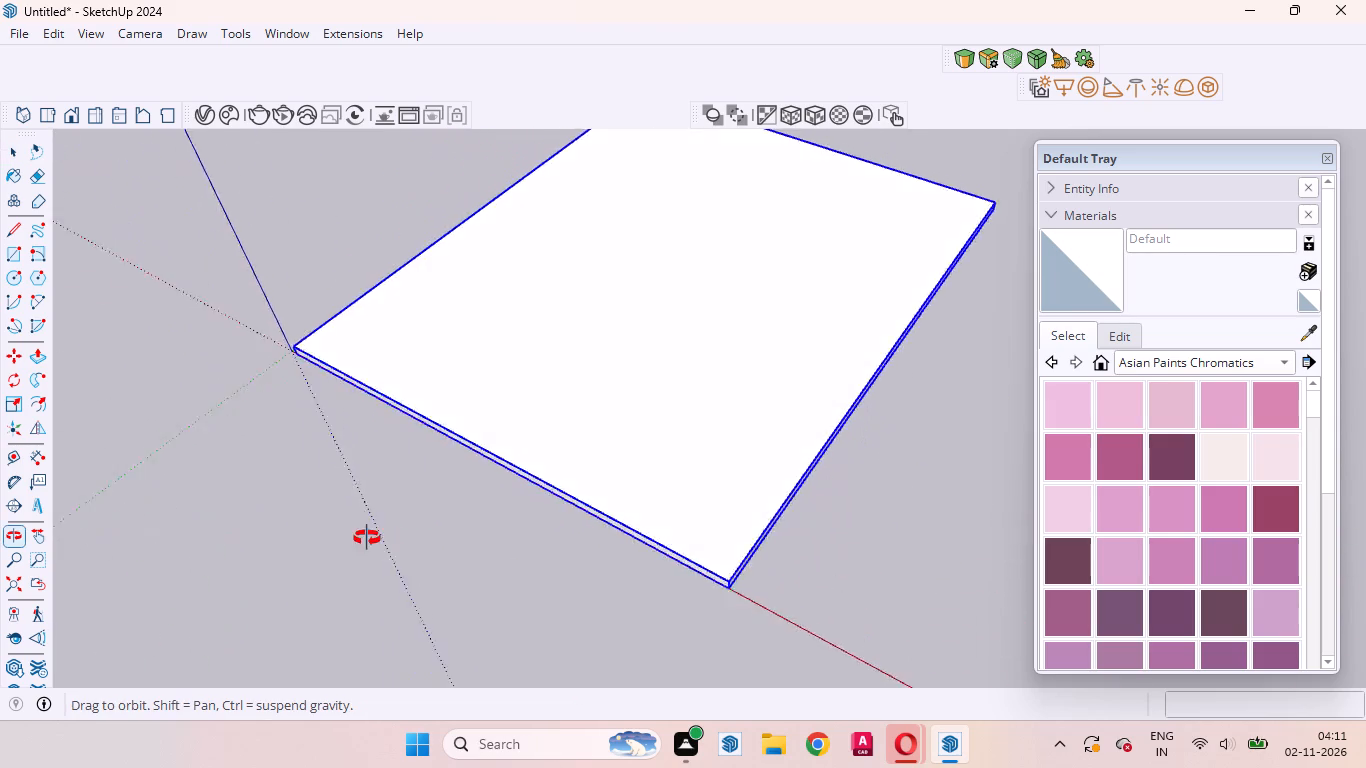
middle_drag(367, 538, 323, 532)
scroll(616, 324, up, 4)
middle_drag(567, 428, 478, 468)
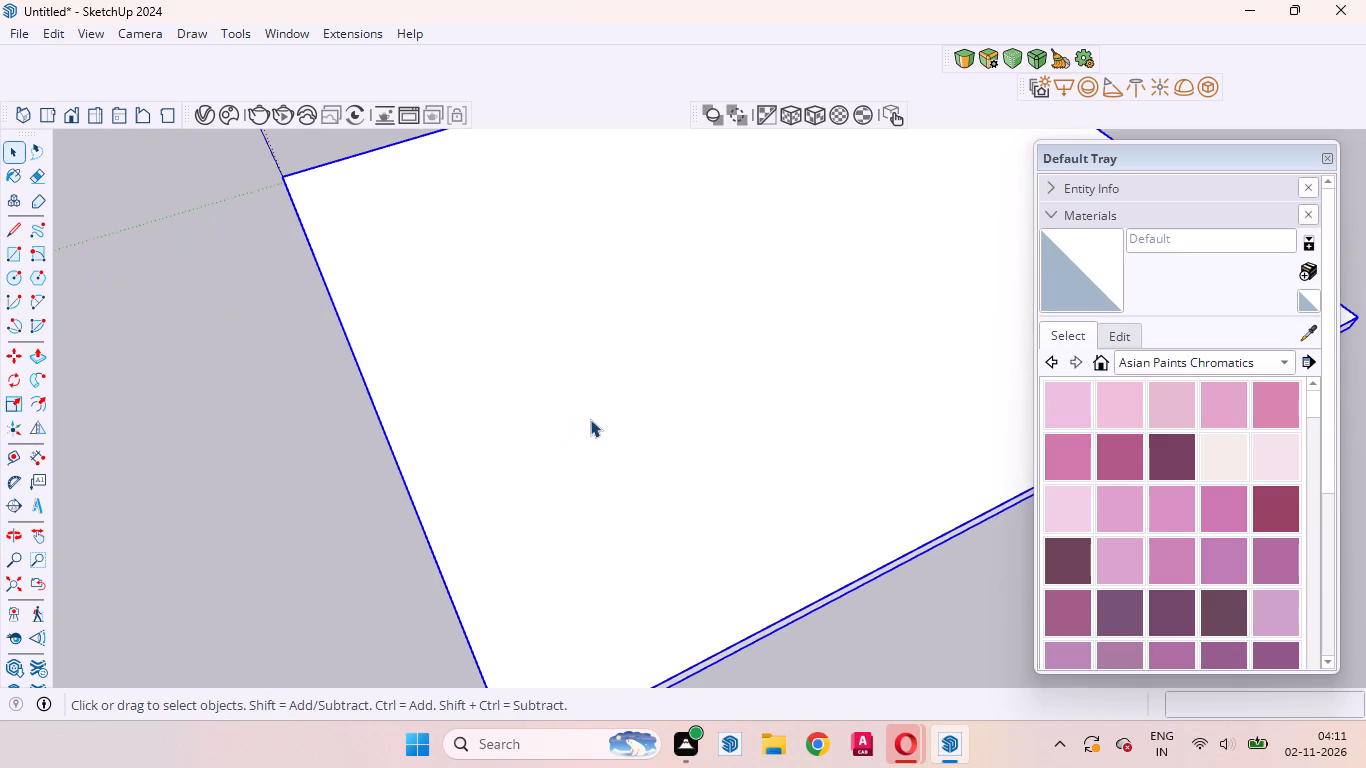
scroll(691, 434, down, 3)
click(610, 427)
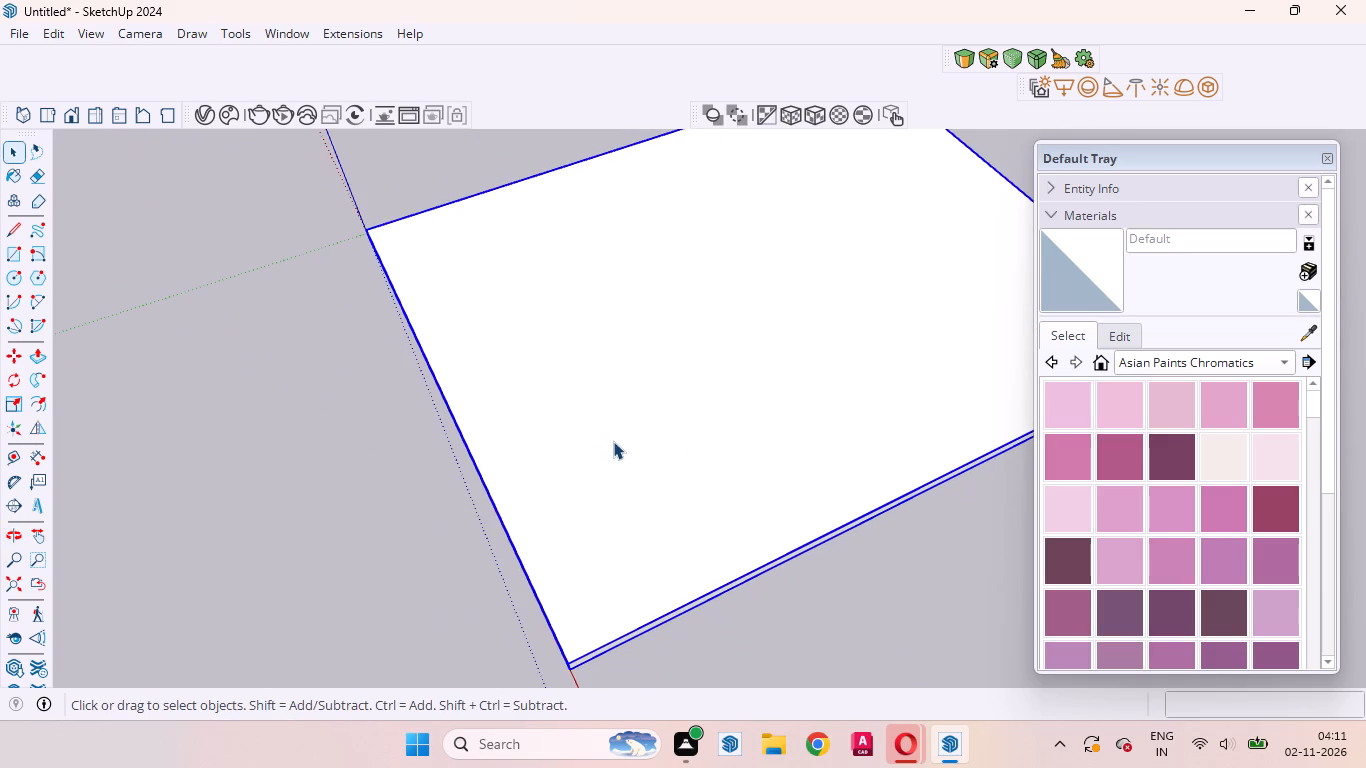
key(t)
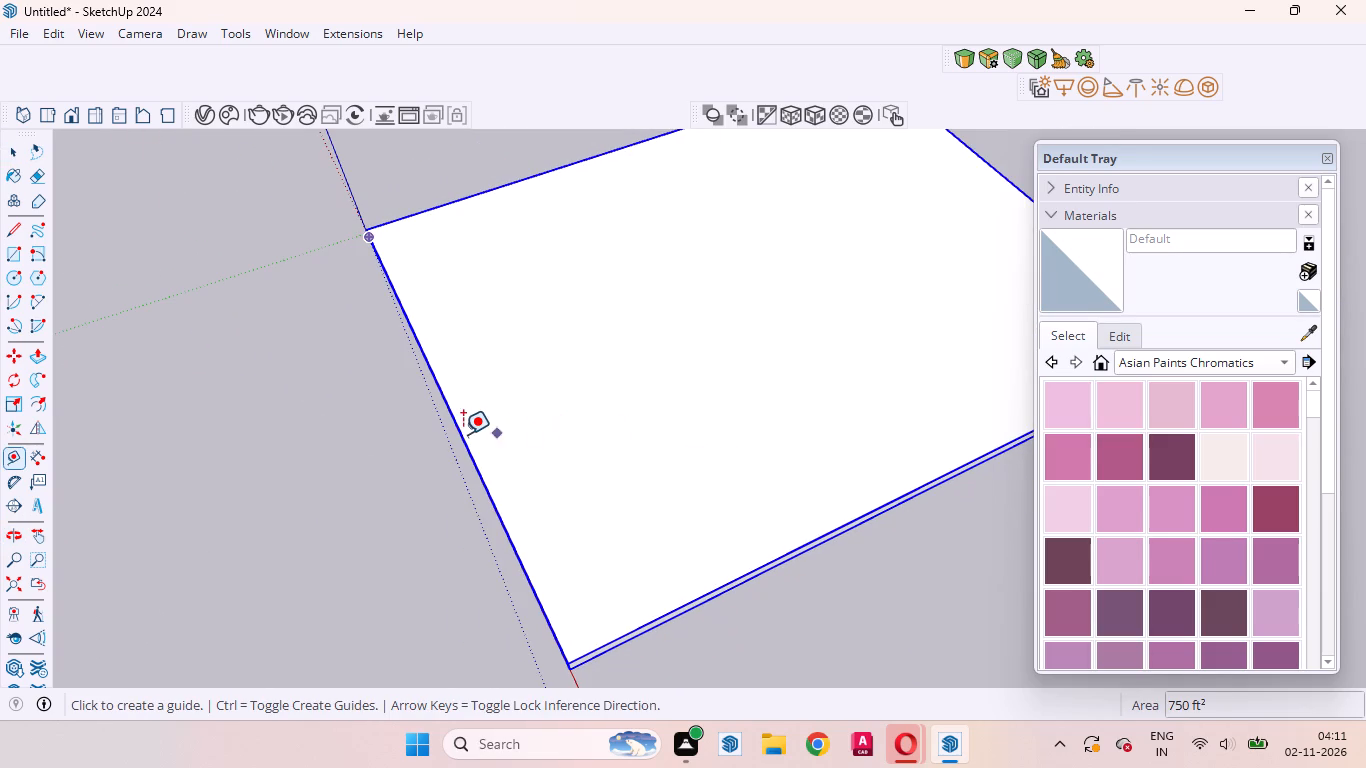
click(457, 434)
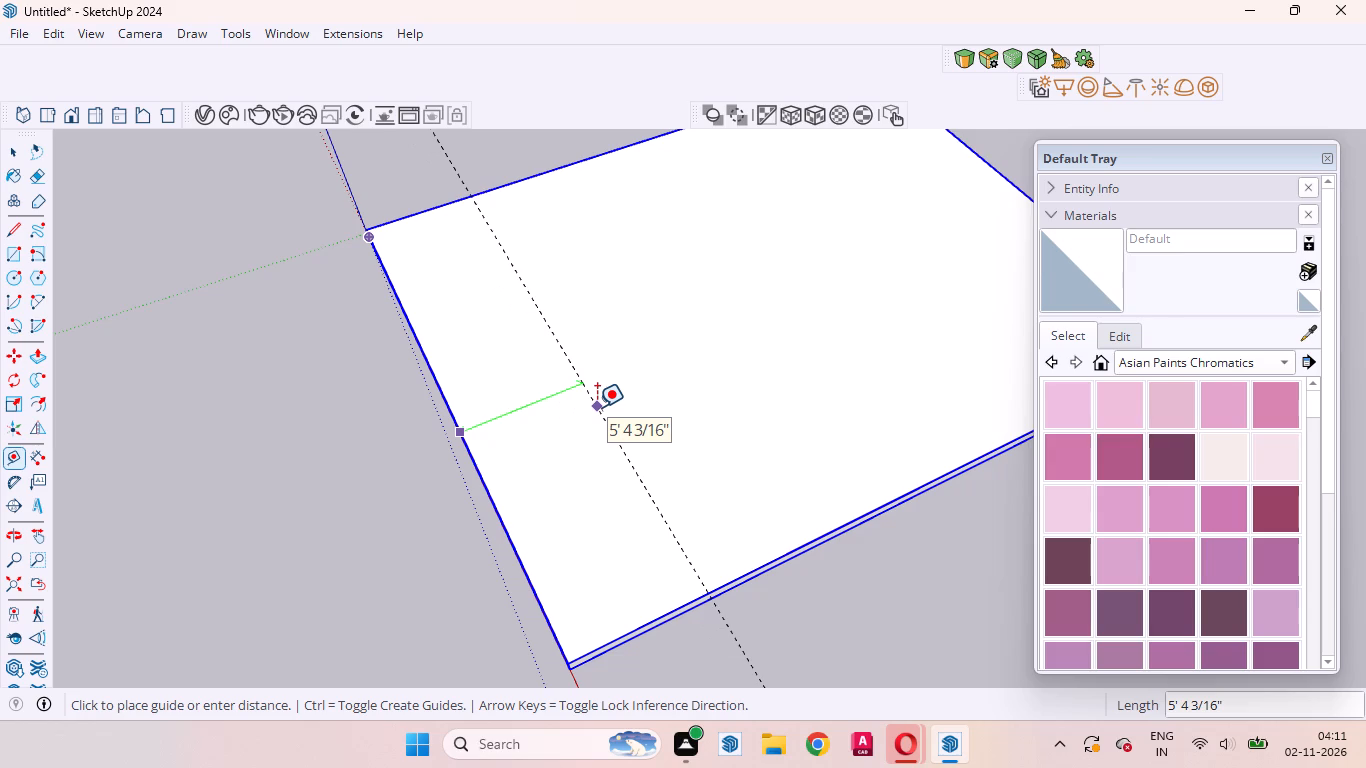
key(5)
key(apostrophe)
key(Return)
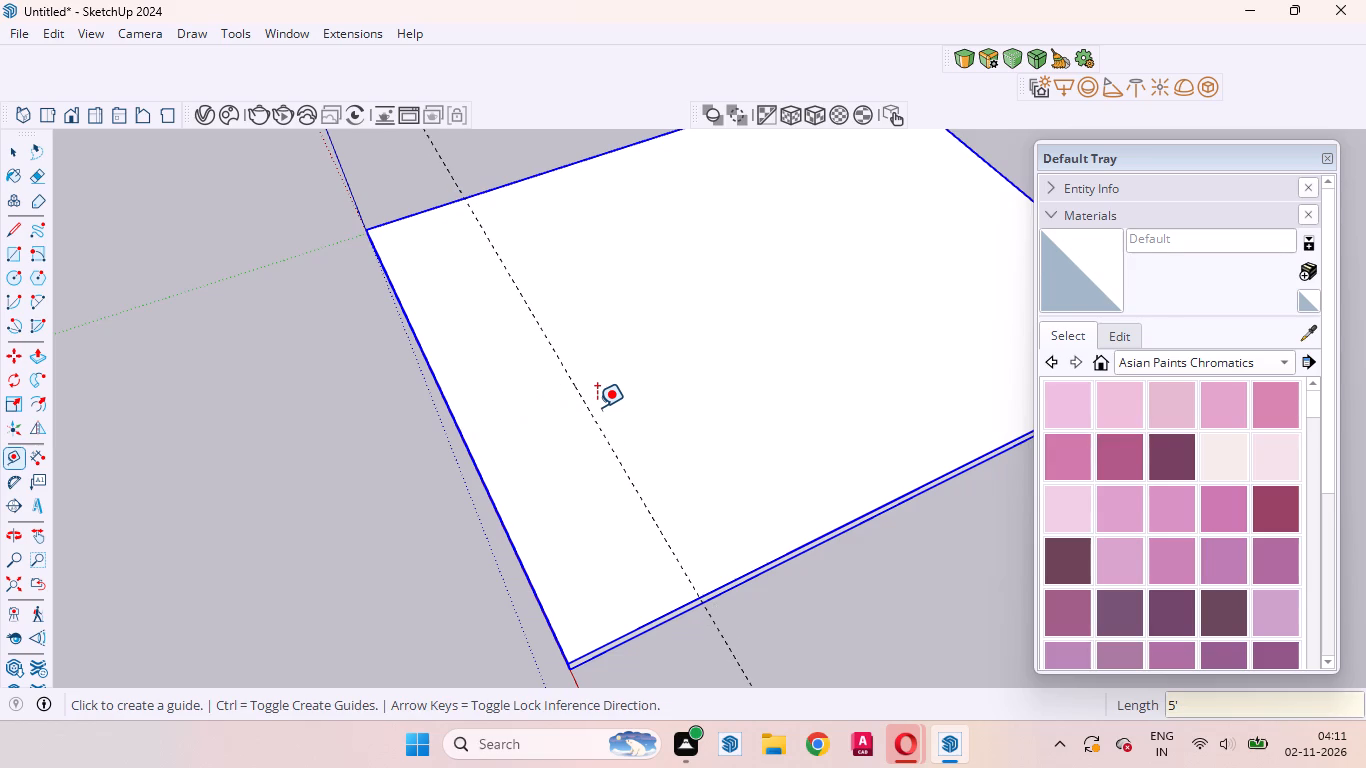
Inside the slab group, draw a 25' line along the guide to split the top face into two parts.
scroll(605, 387, down, 3)
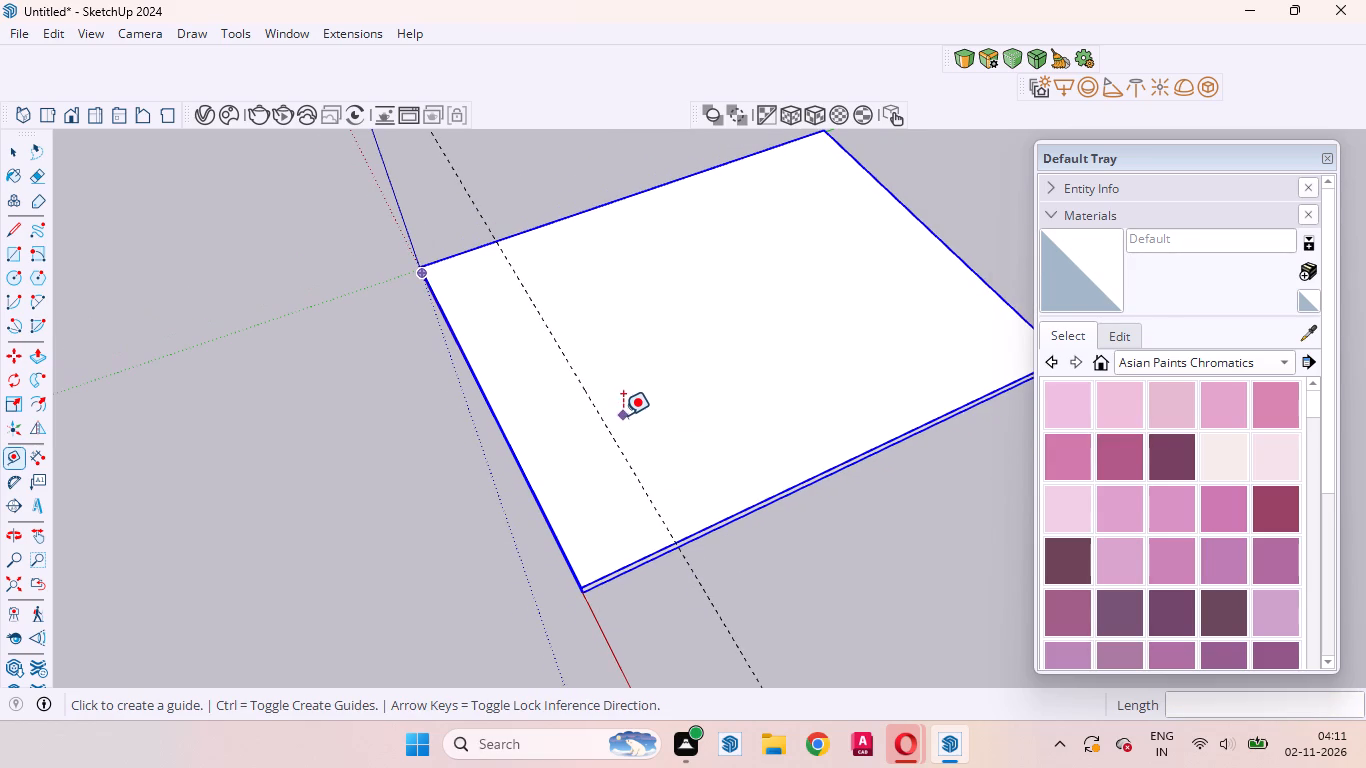
key(space)
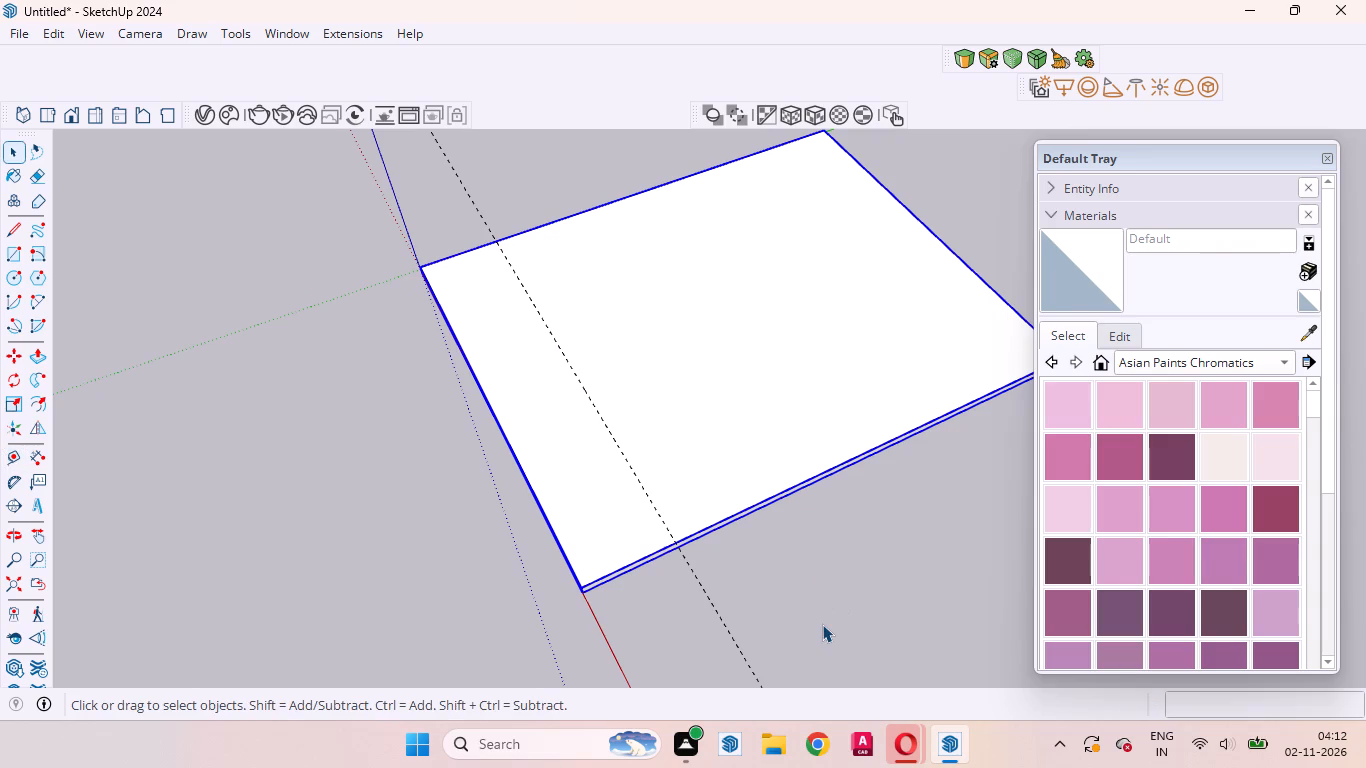
triple_click(723, 437)
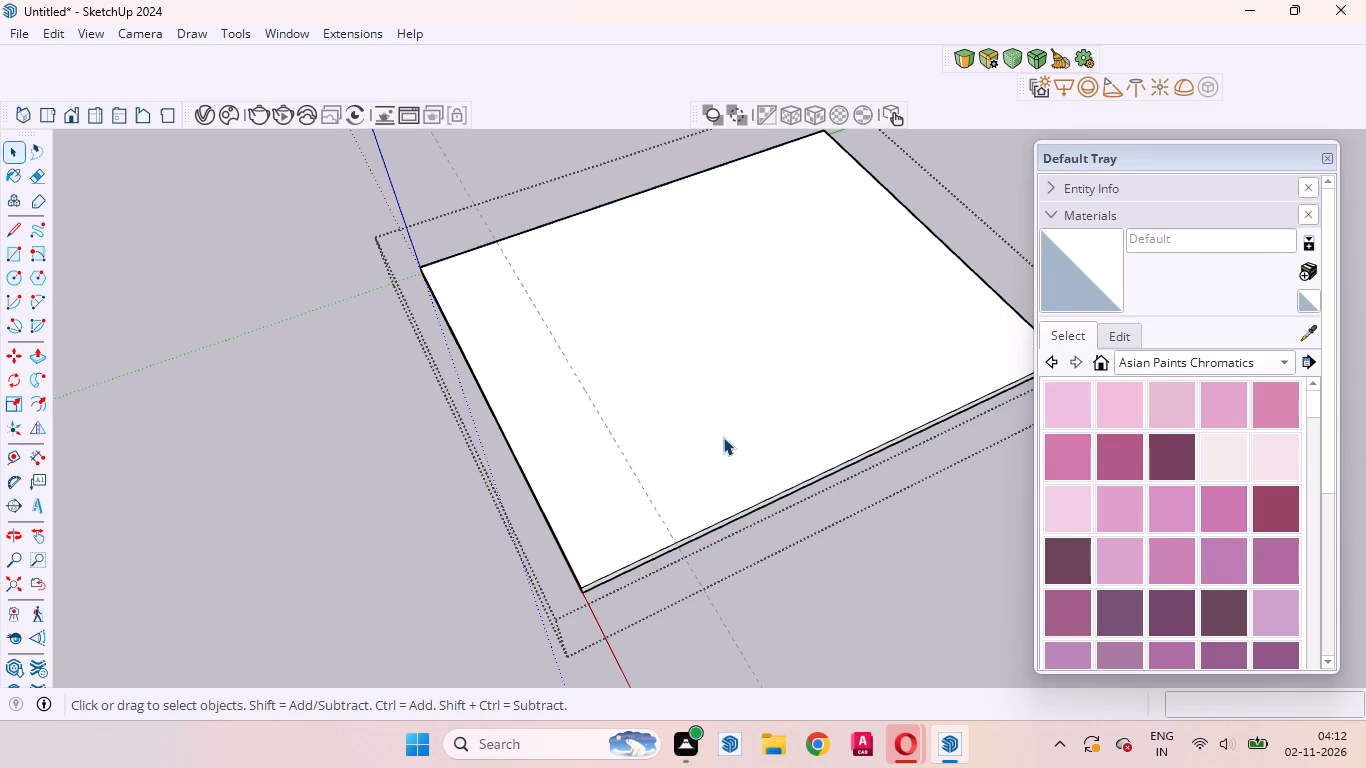
click(14, 222)
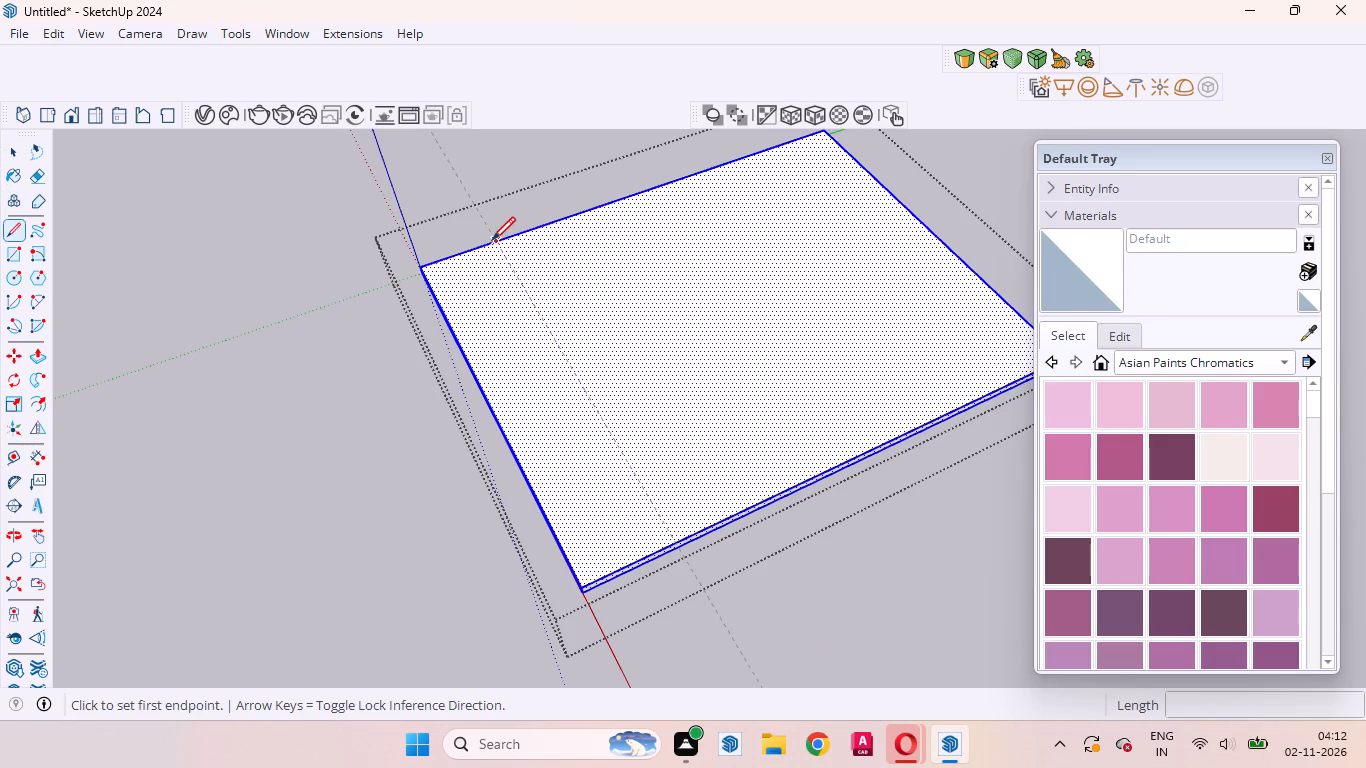
click(497, 245)
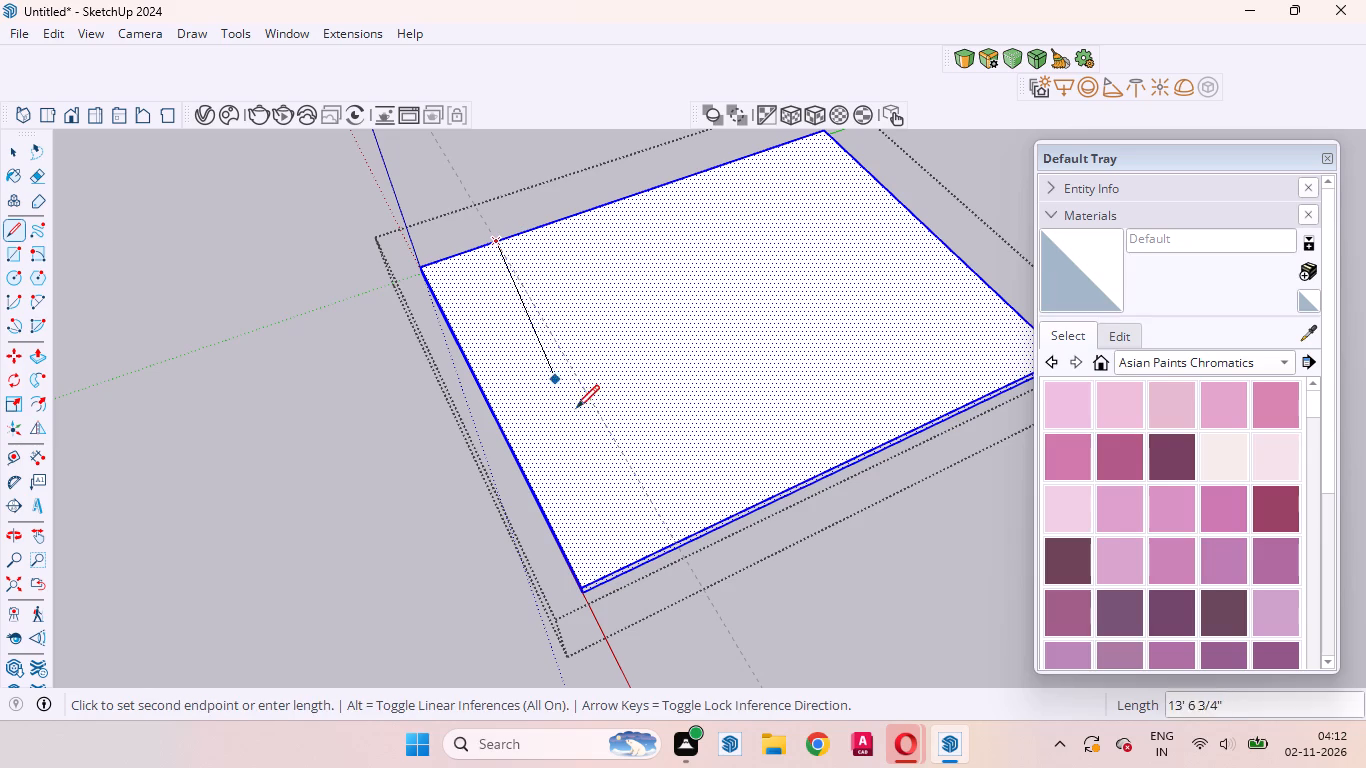
click(676, 538)
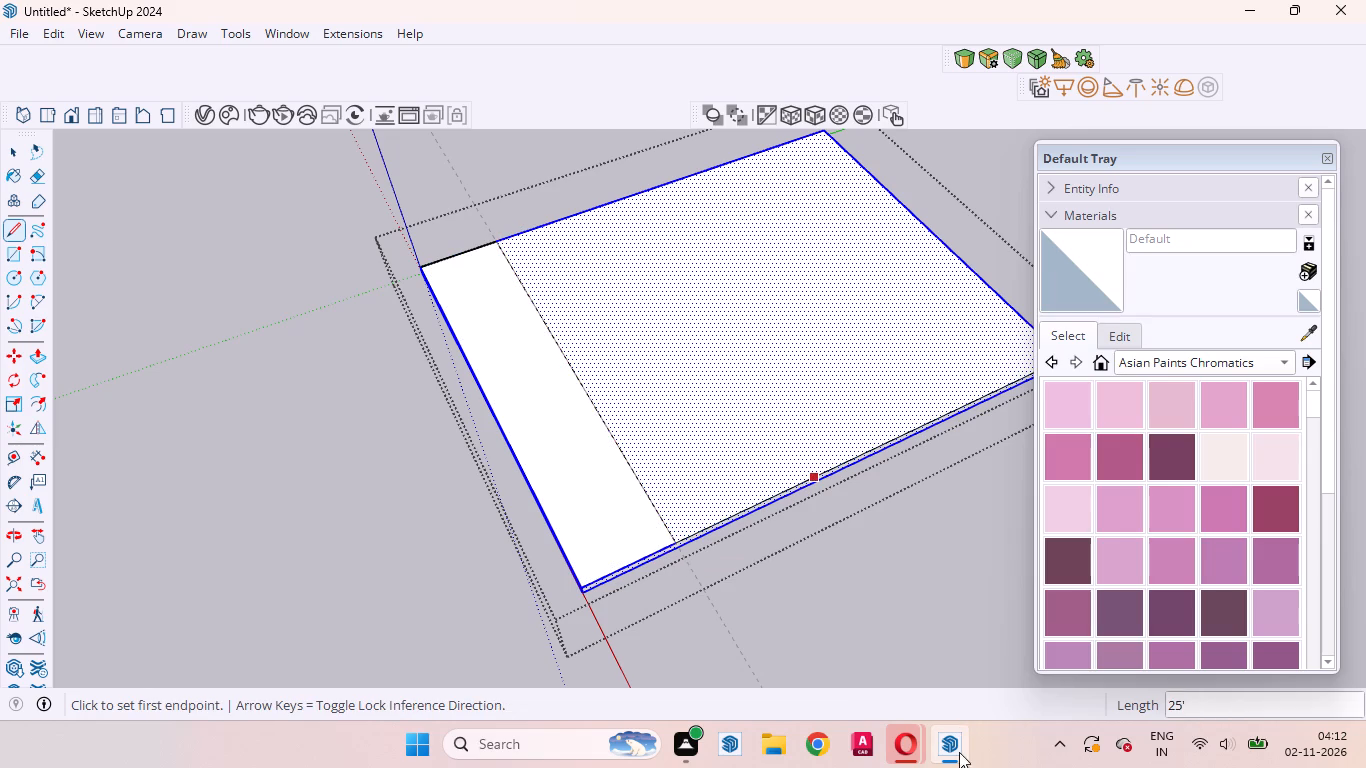
key(space)
click(356, 375)
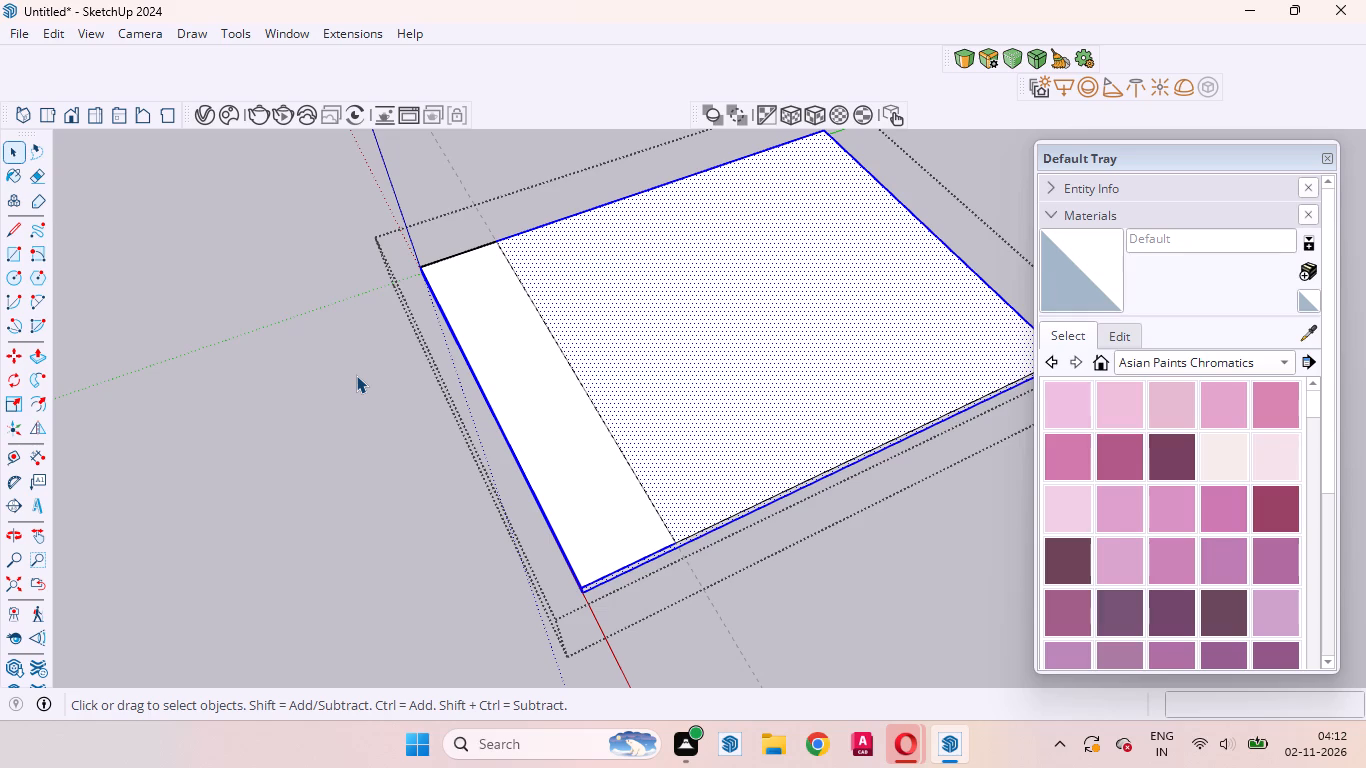
Push/pull the larger part of the slab's top face upward by 25' and leave the group.
key(p)
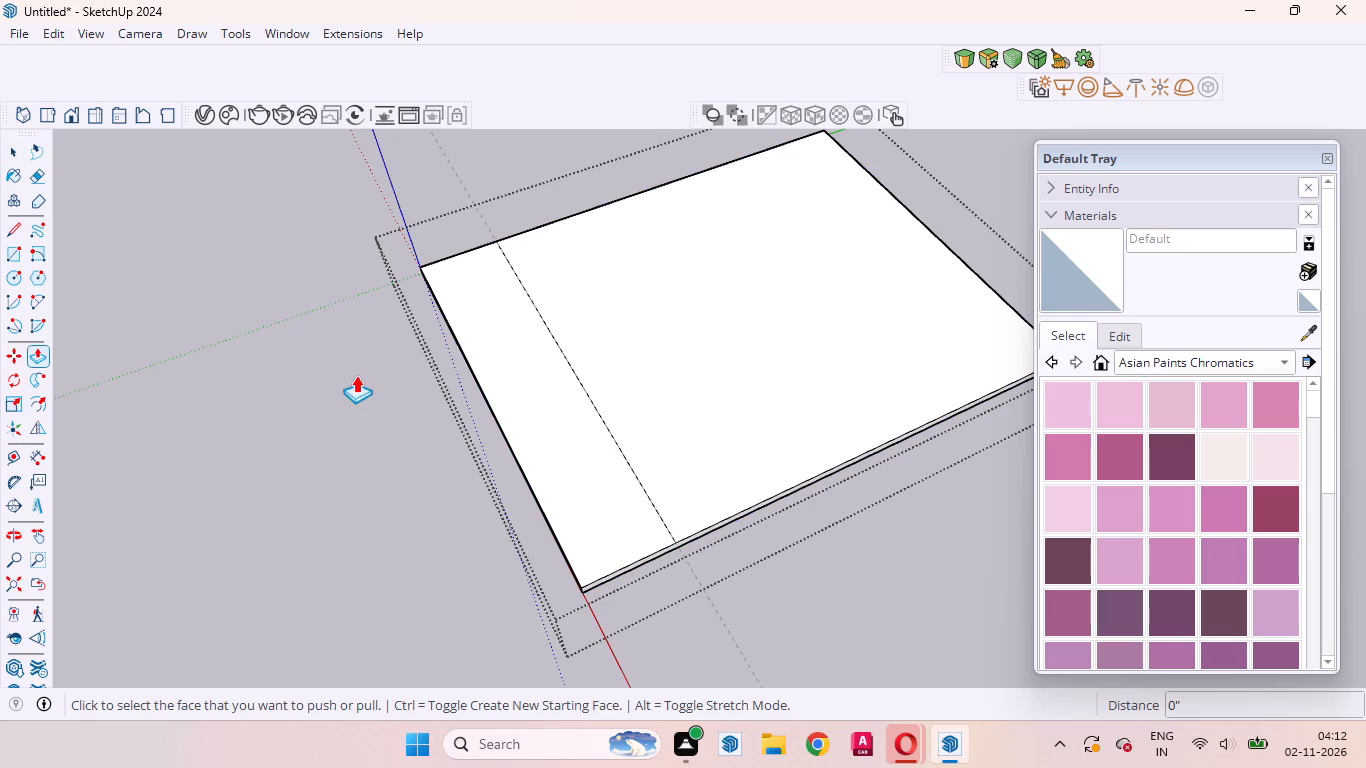
click(741, 314)
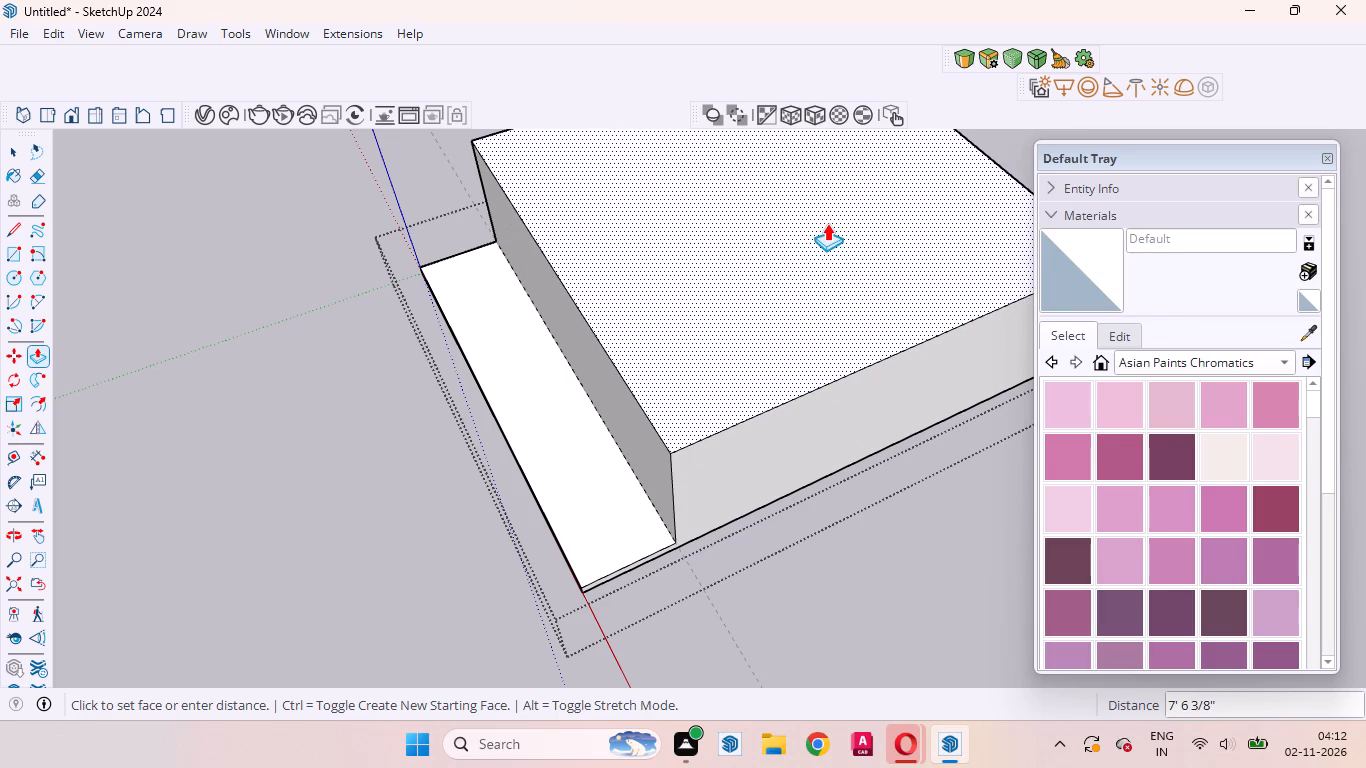
key(2)
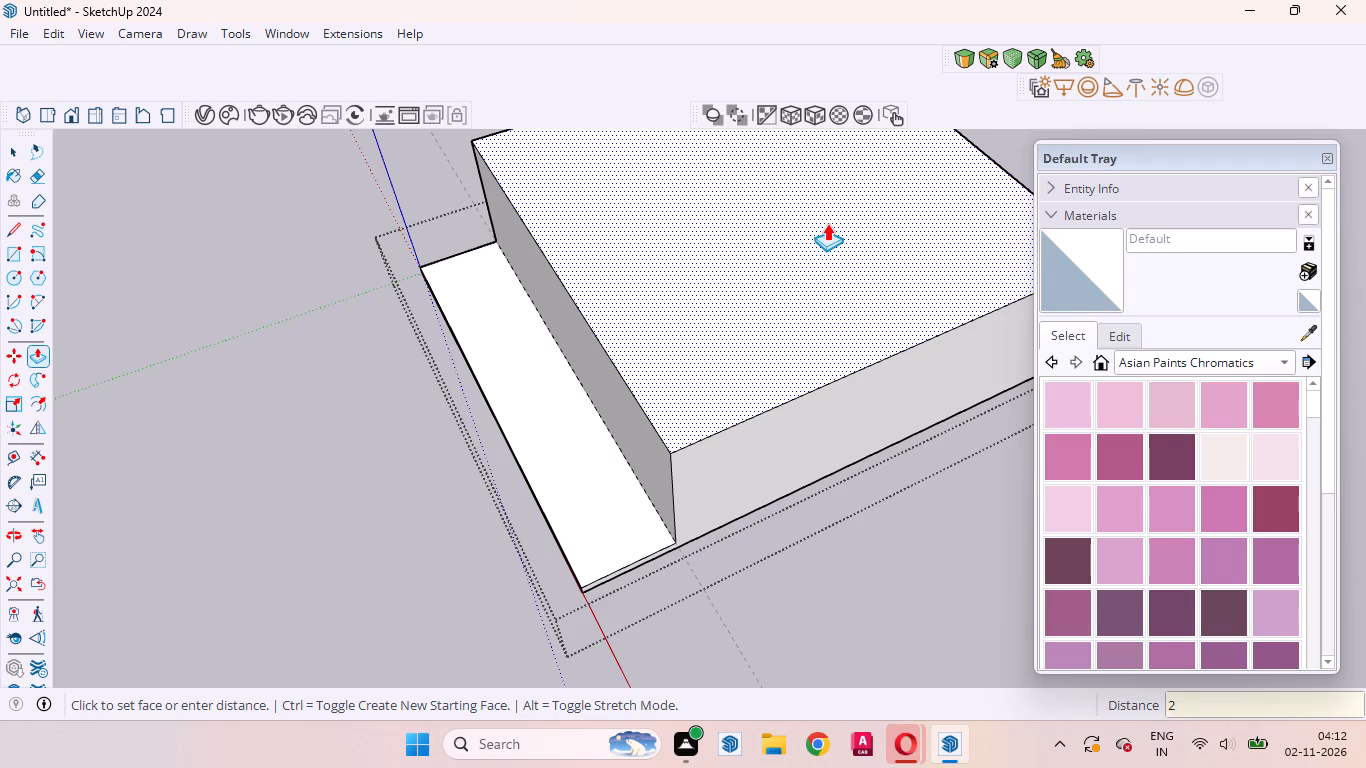
key(5)
key(apostrophe)
key(Return)
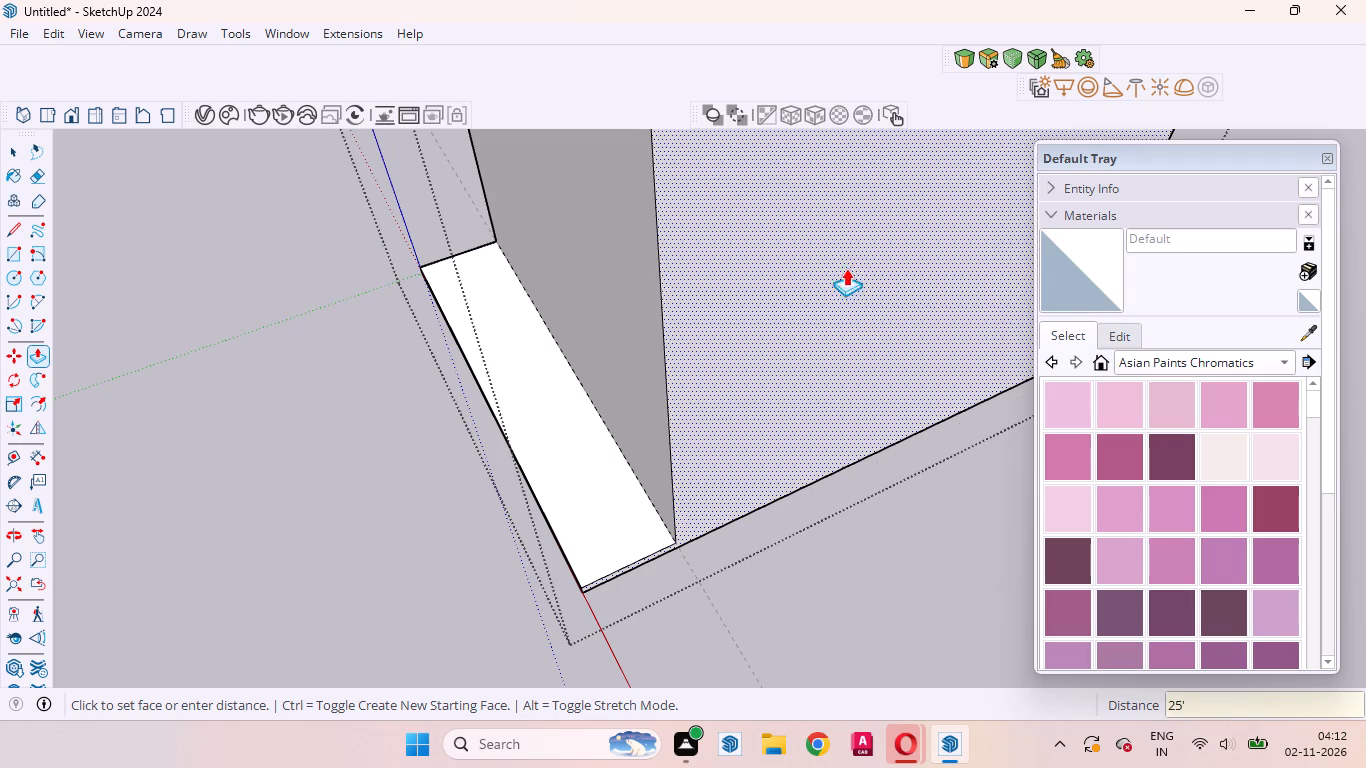
key(space)
click(938, 603)
Place a horizontal guide on the block's front face, 10' above its bottom edge at the 5' ledge.
scroll(873, 575, down, 11)
middle_drag(785, 585, 785, 582)
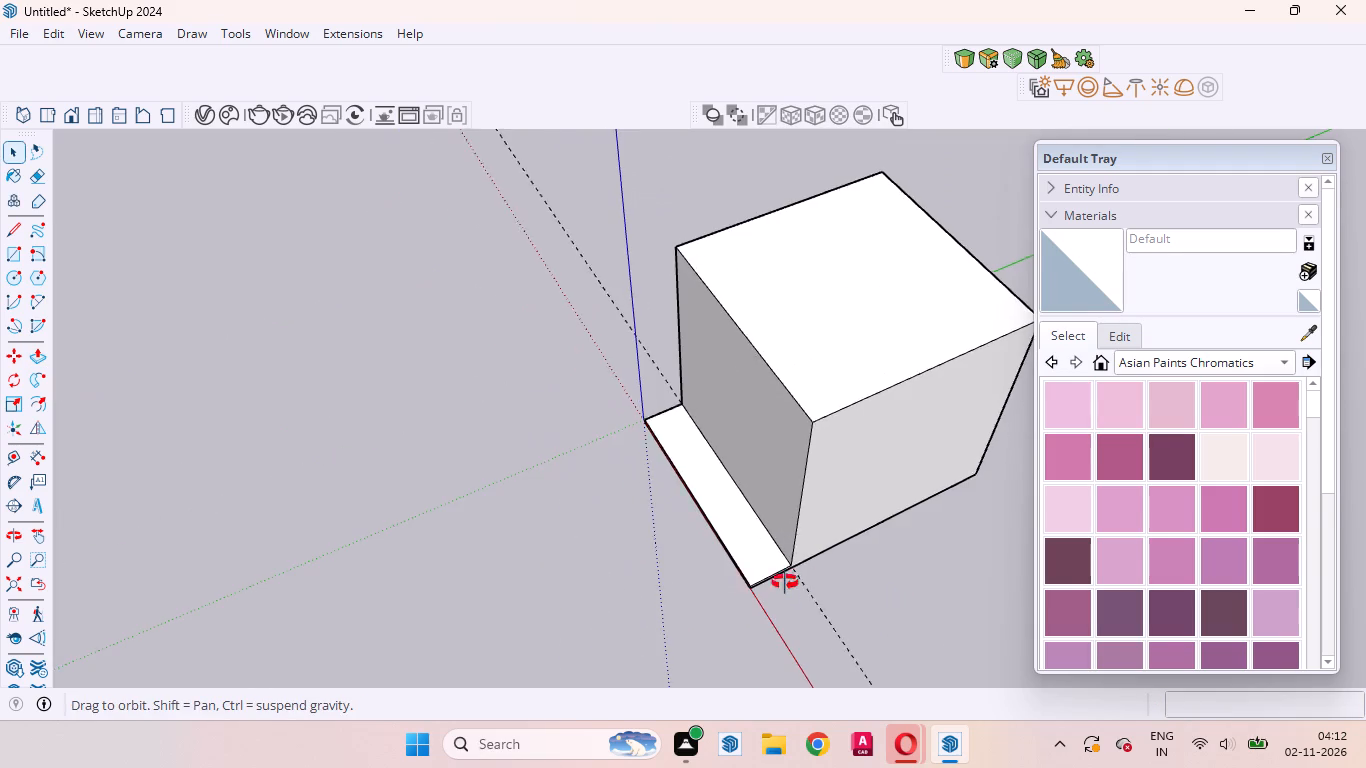
middle_drag(785, 582, 1094, 371)
scroll(727, 352, up, 10)
middle_drag(713, 465, 811, 418)
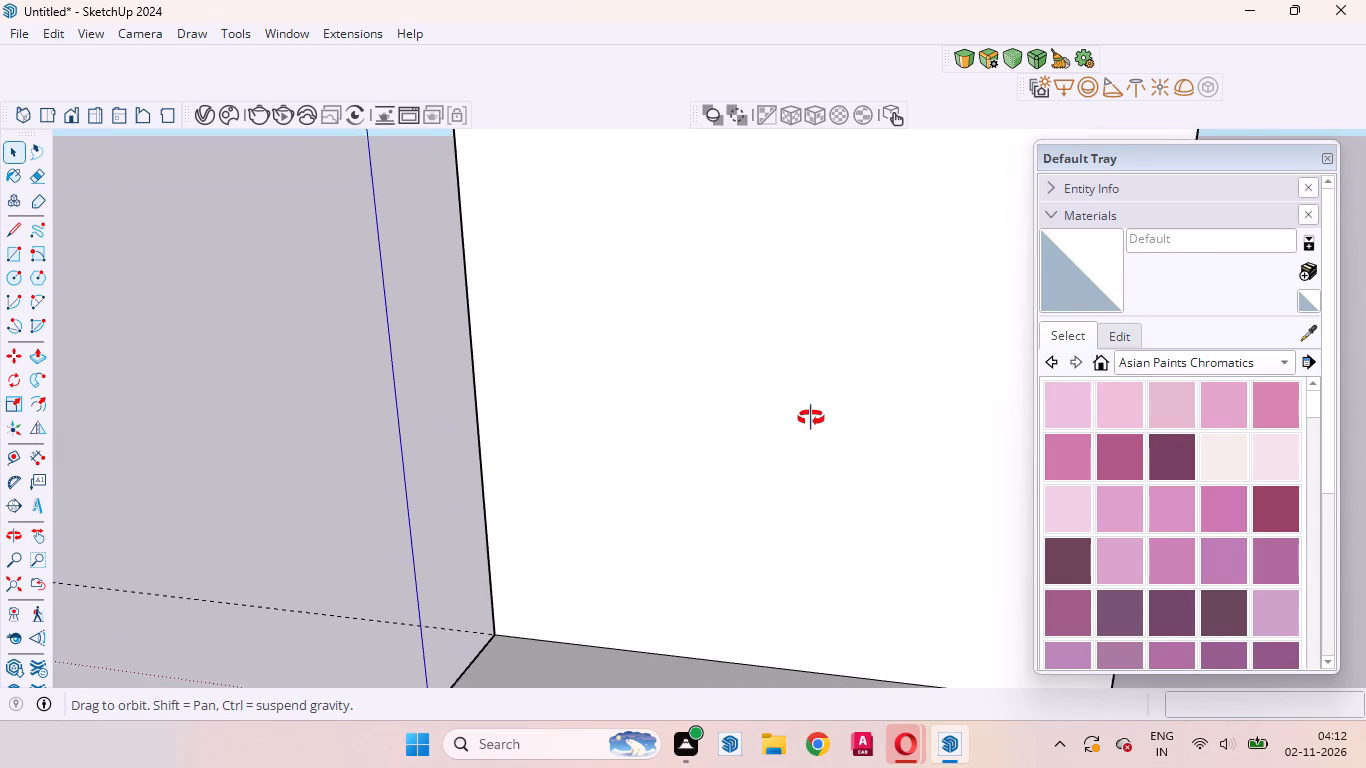
middle_drag(811, 418, 734, 423)
scroll(718, 451, down, 9)
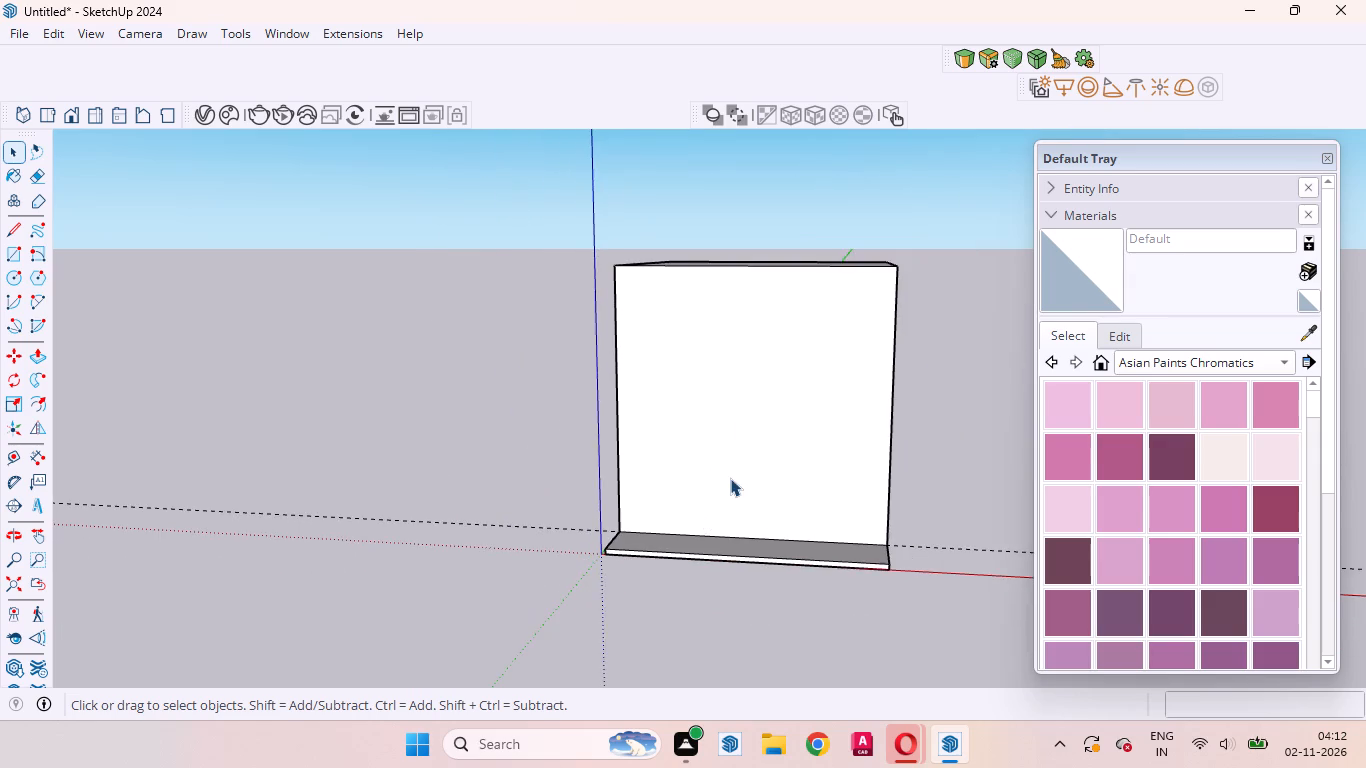
scroll(753, 462, up, 4)
middle_drag(771, 484, 742, 486)
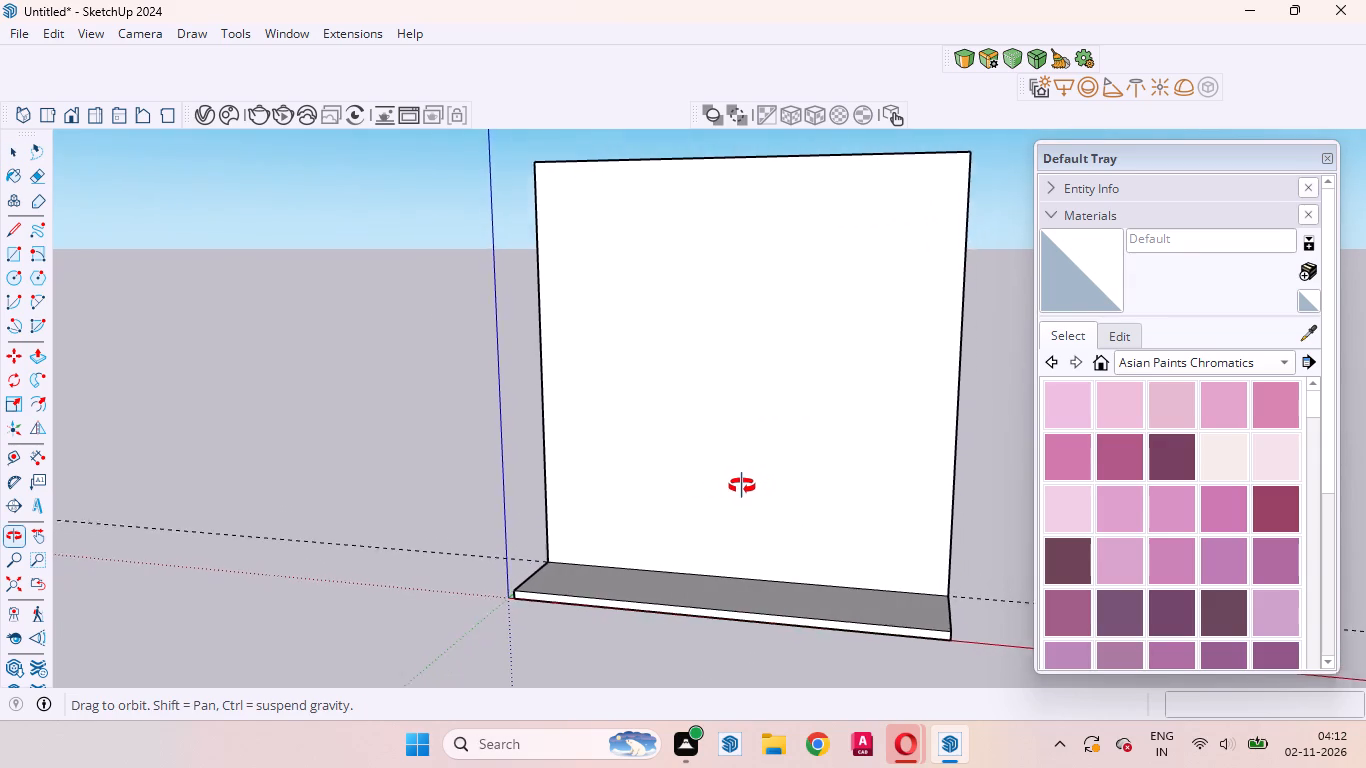
middle_drag(742, 486, 737, 491)
middle_click(737, 491)
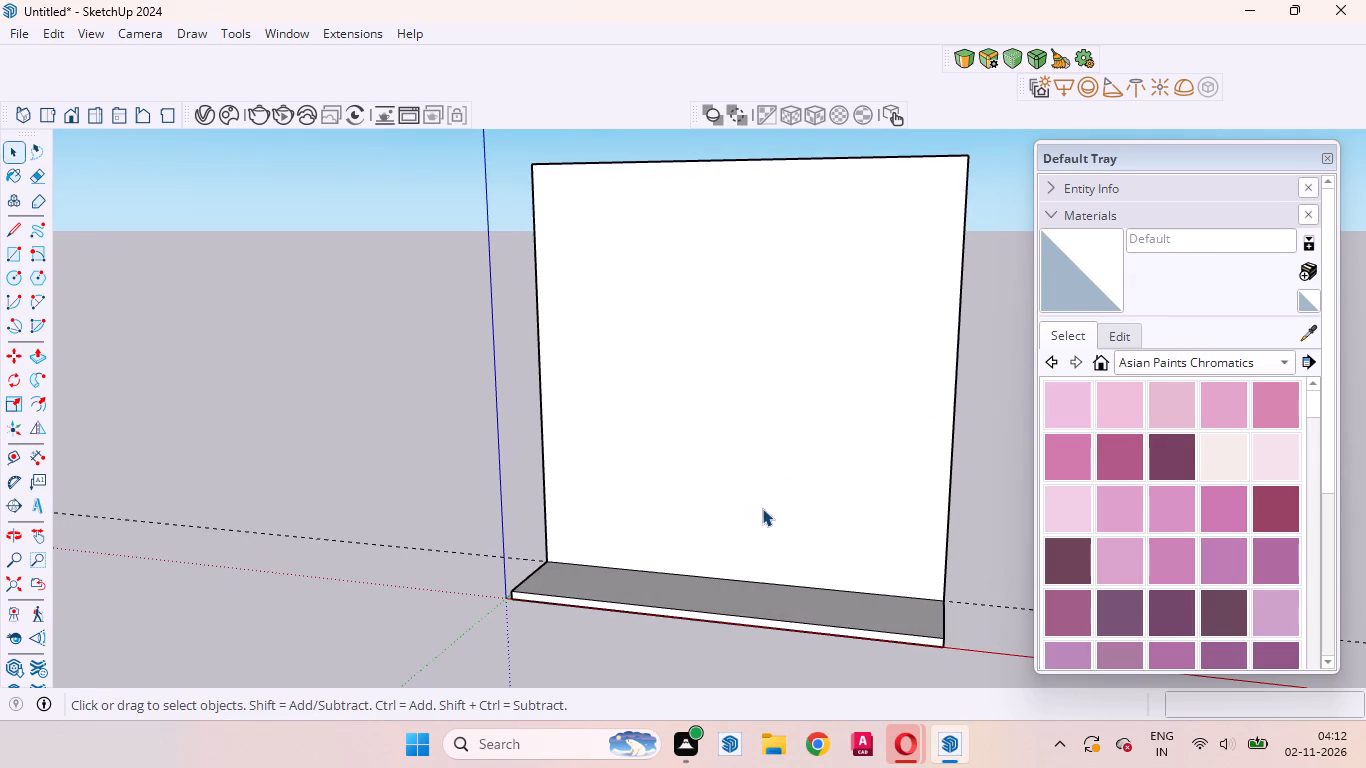
key(t)
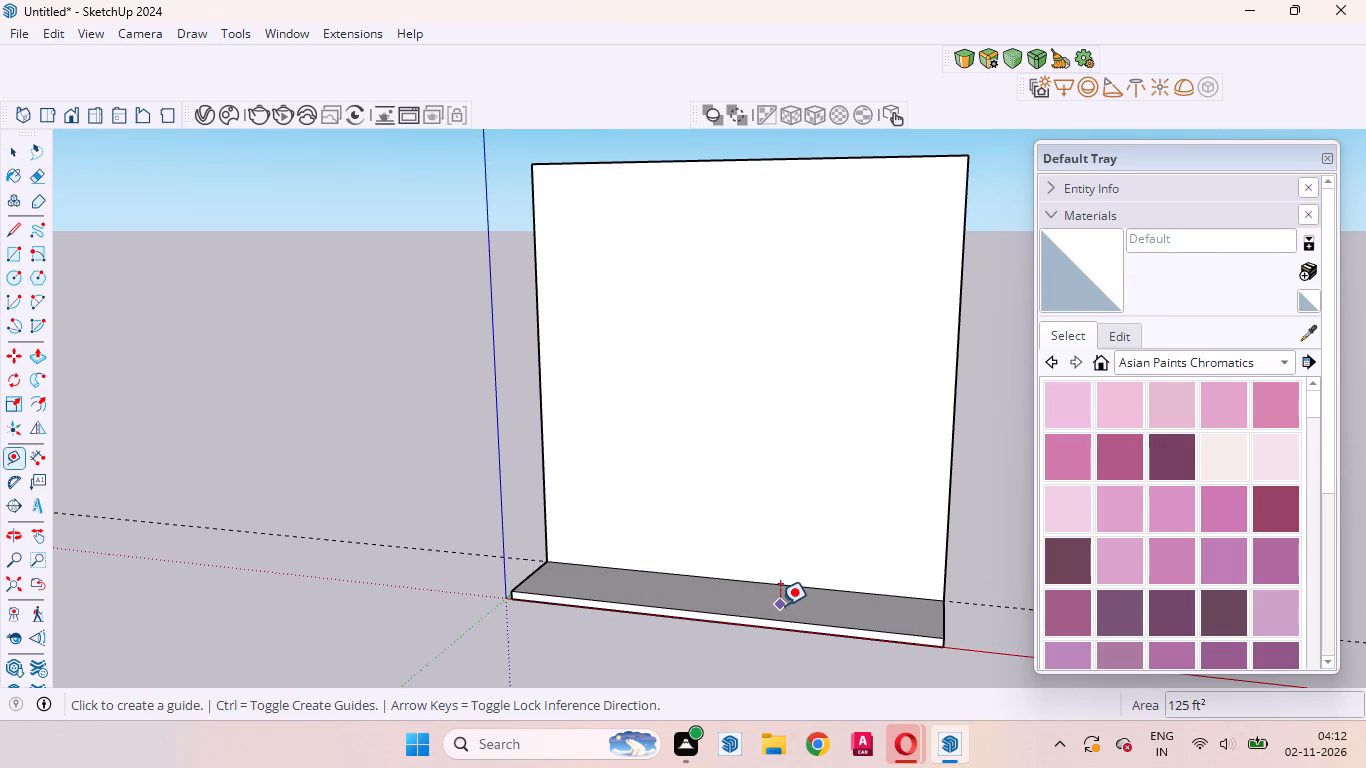
click(776, 586)
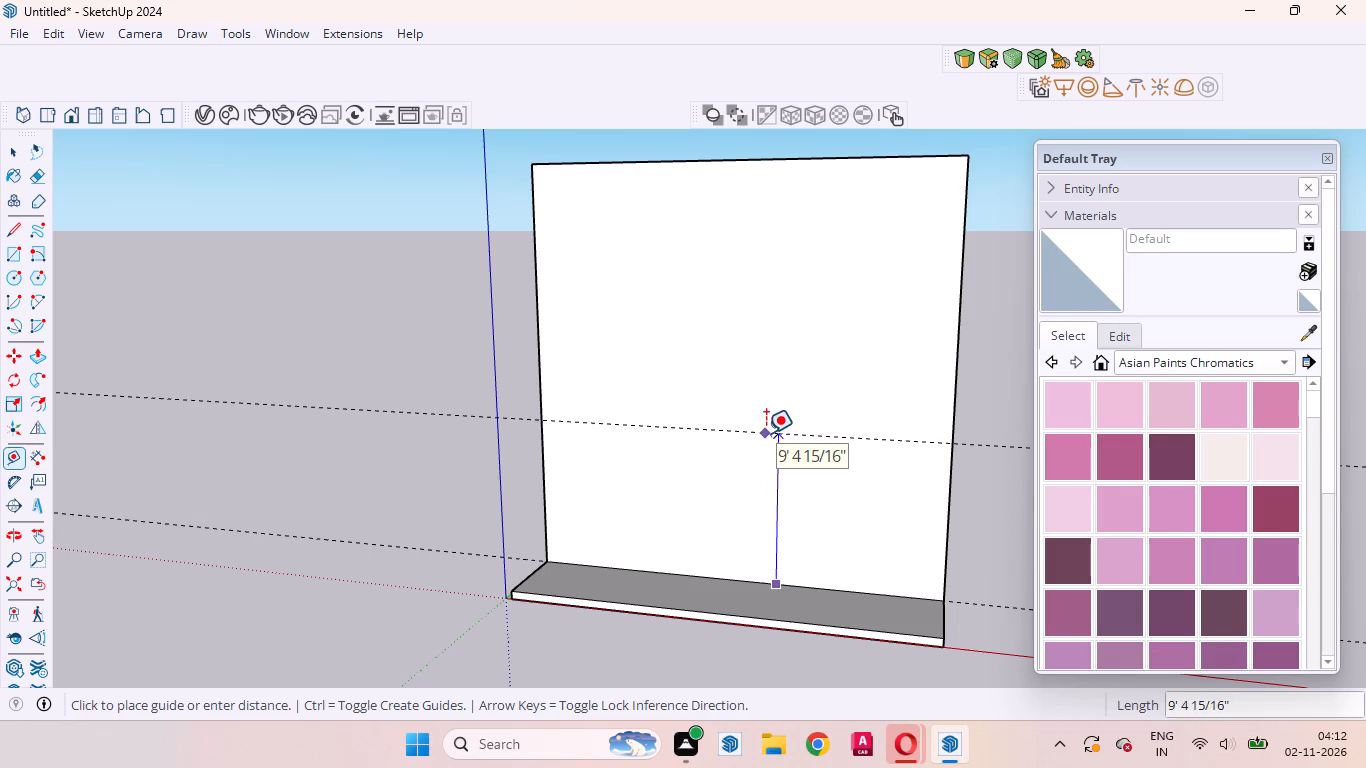
key(1)
text(0')
key(Return)
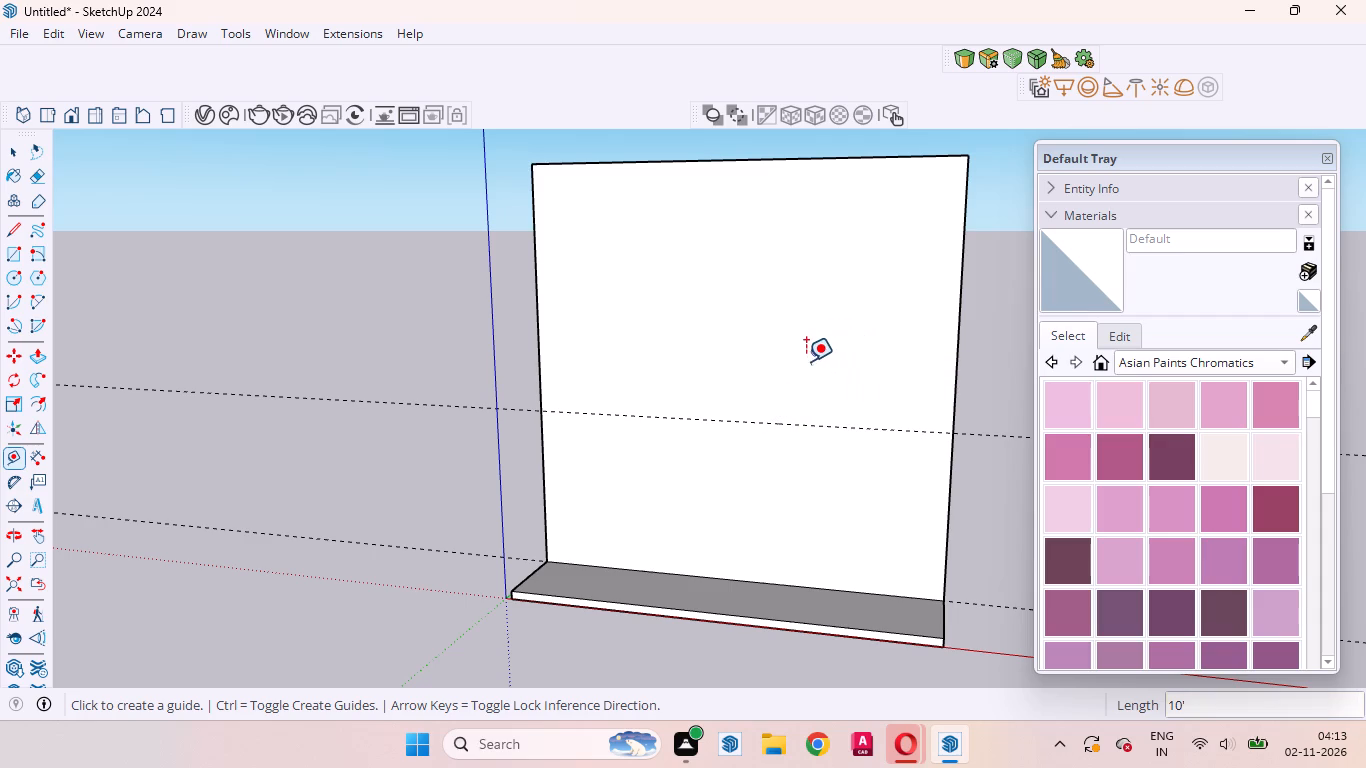
Add a parallel guide 10" above the 10' guide on the front face.
click(773, 426)
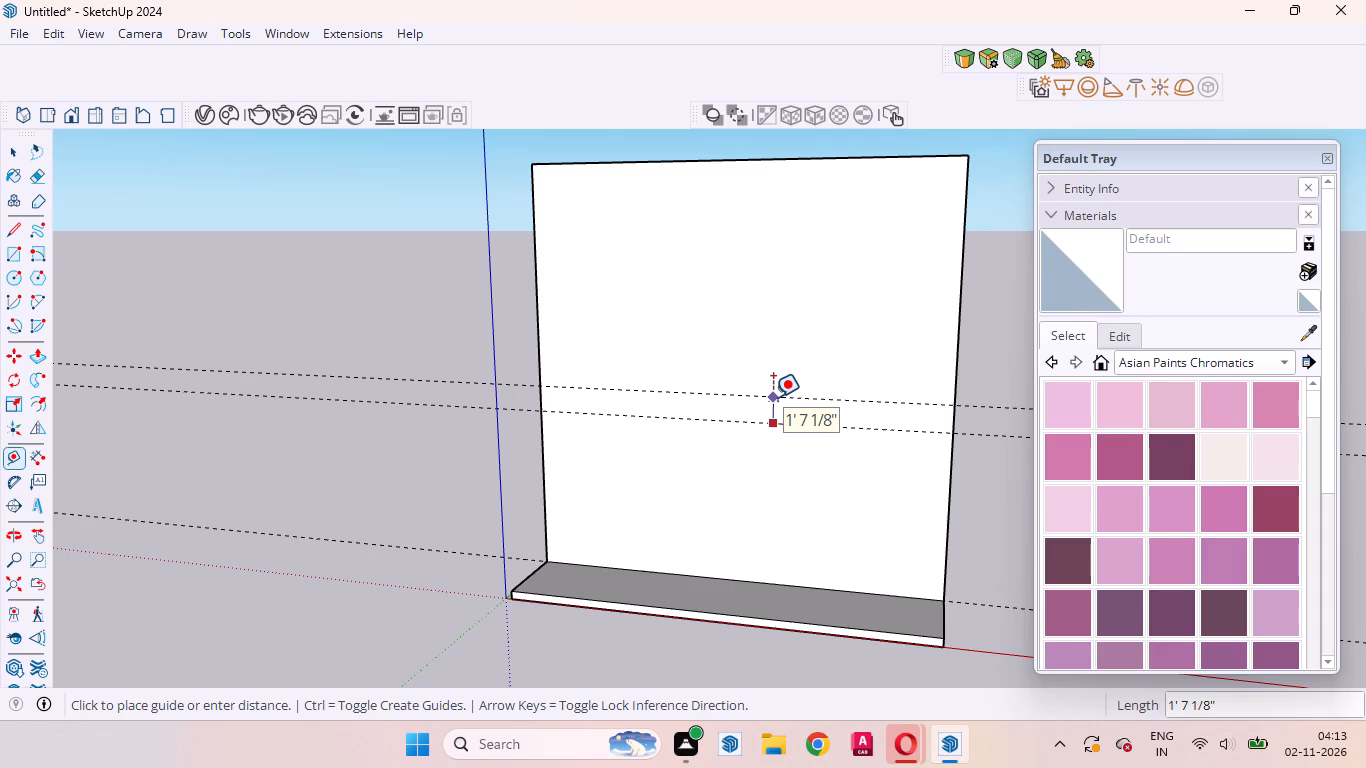
text(10)
key(Return)
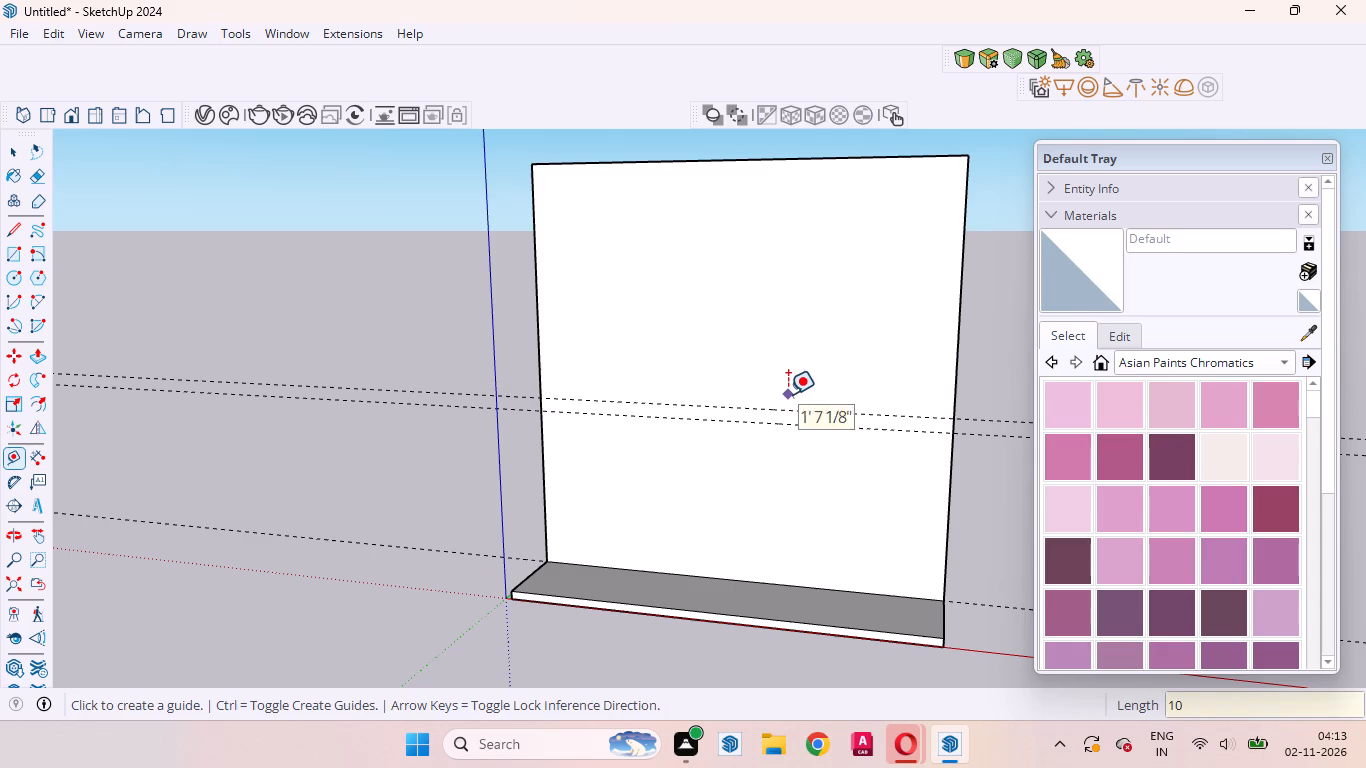
Add another horizontal guide on the front face, 10' above the upper guide of the 10" pair.
scroll(788, 394, up, 9)
scroll(706, 513, down, 16)
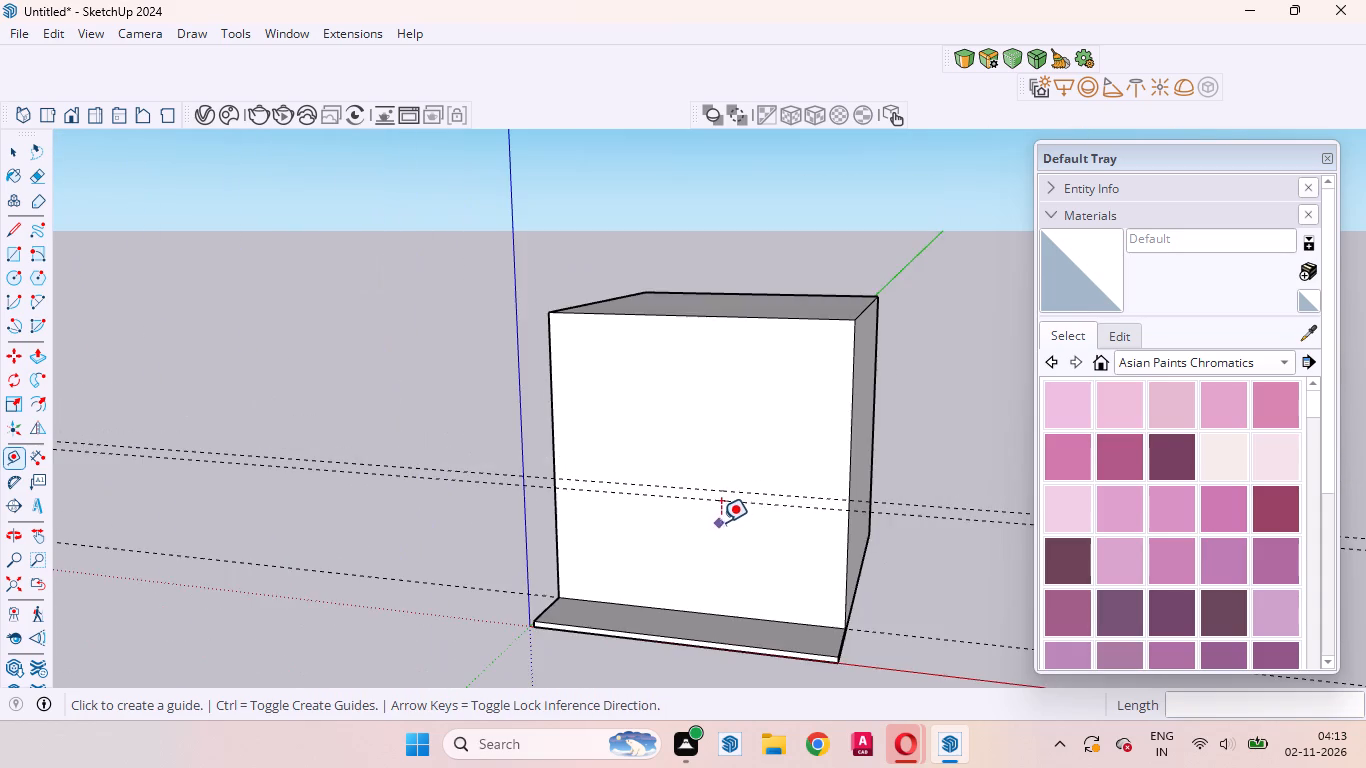
scroll(740, 492, up, 5)
click(740, 492)
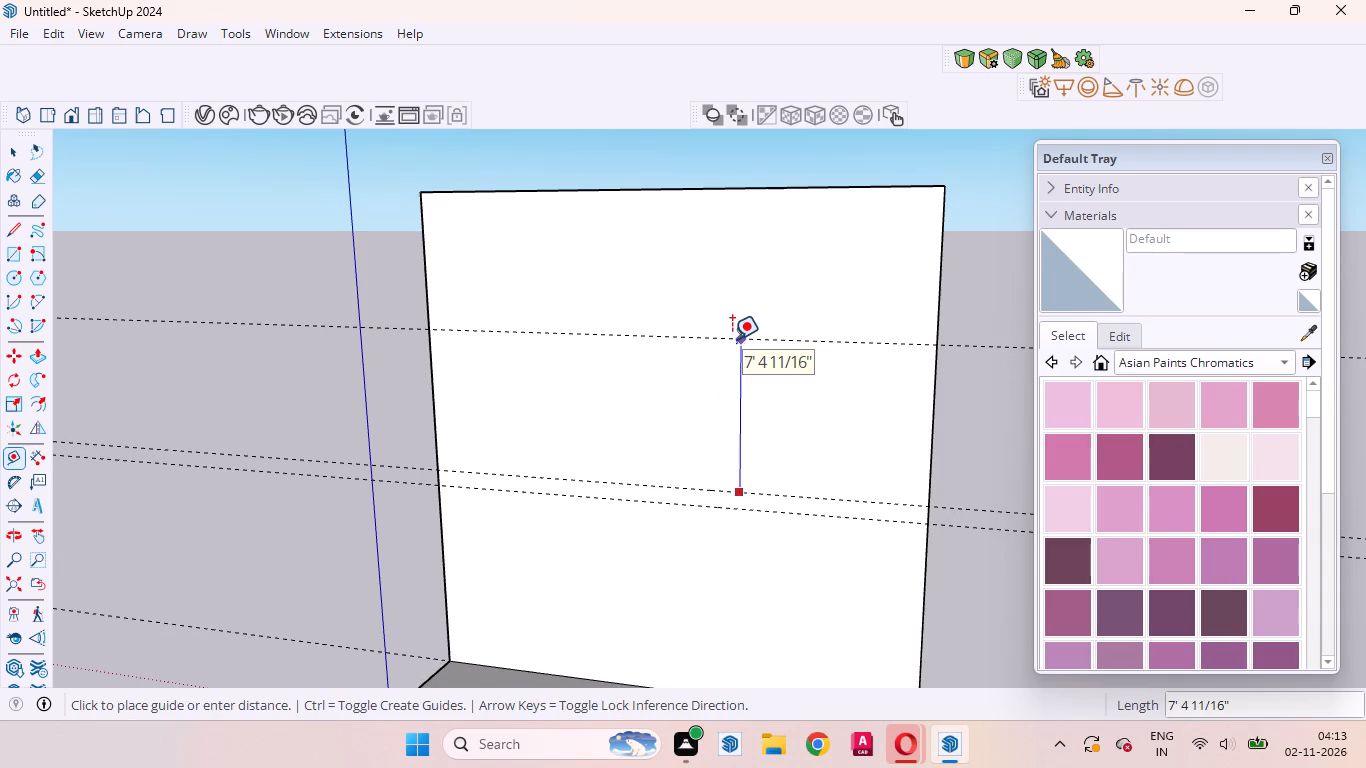
text(10')
key(Return)
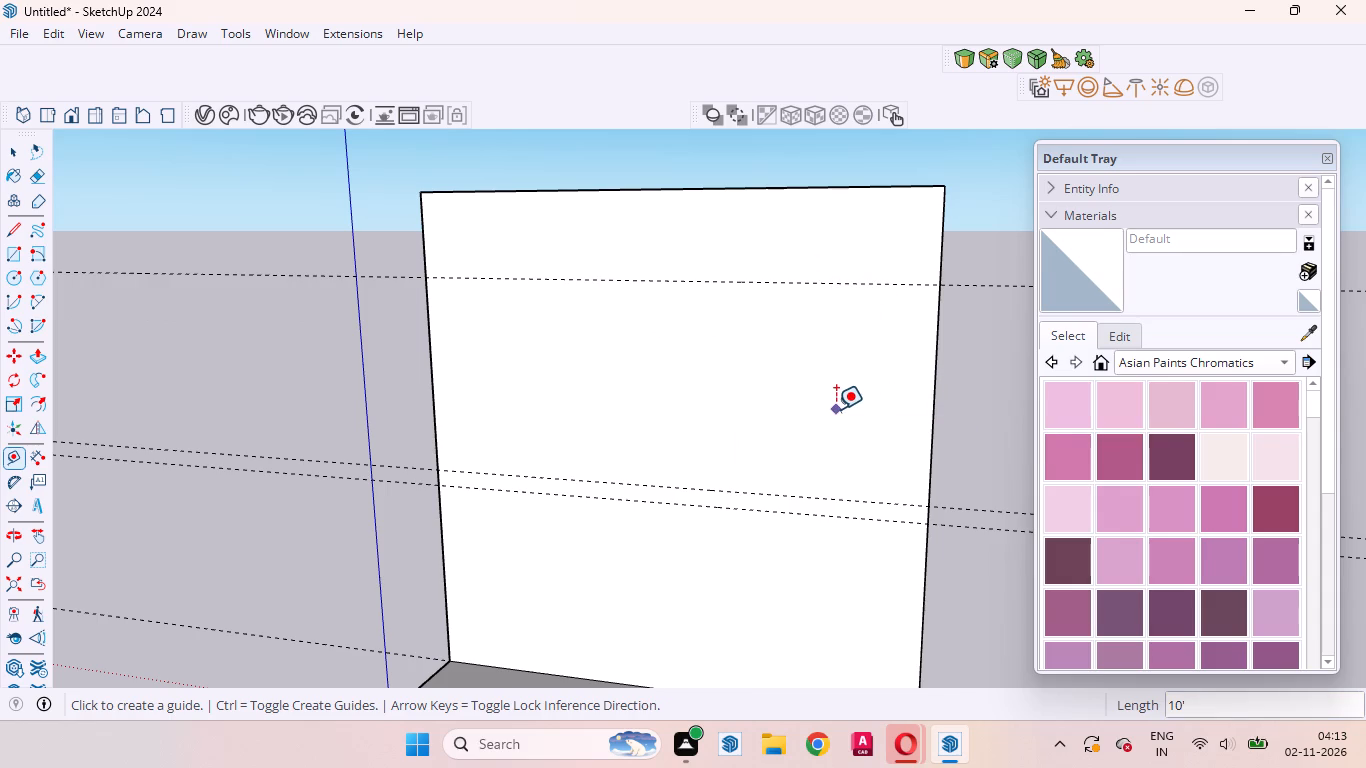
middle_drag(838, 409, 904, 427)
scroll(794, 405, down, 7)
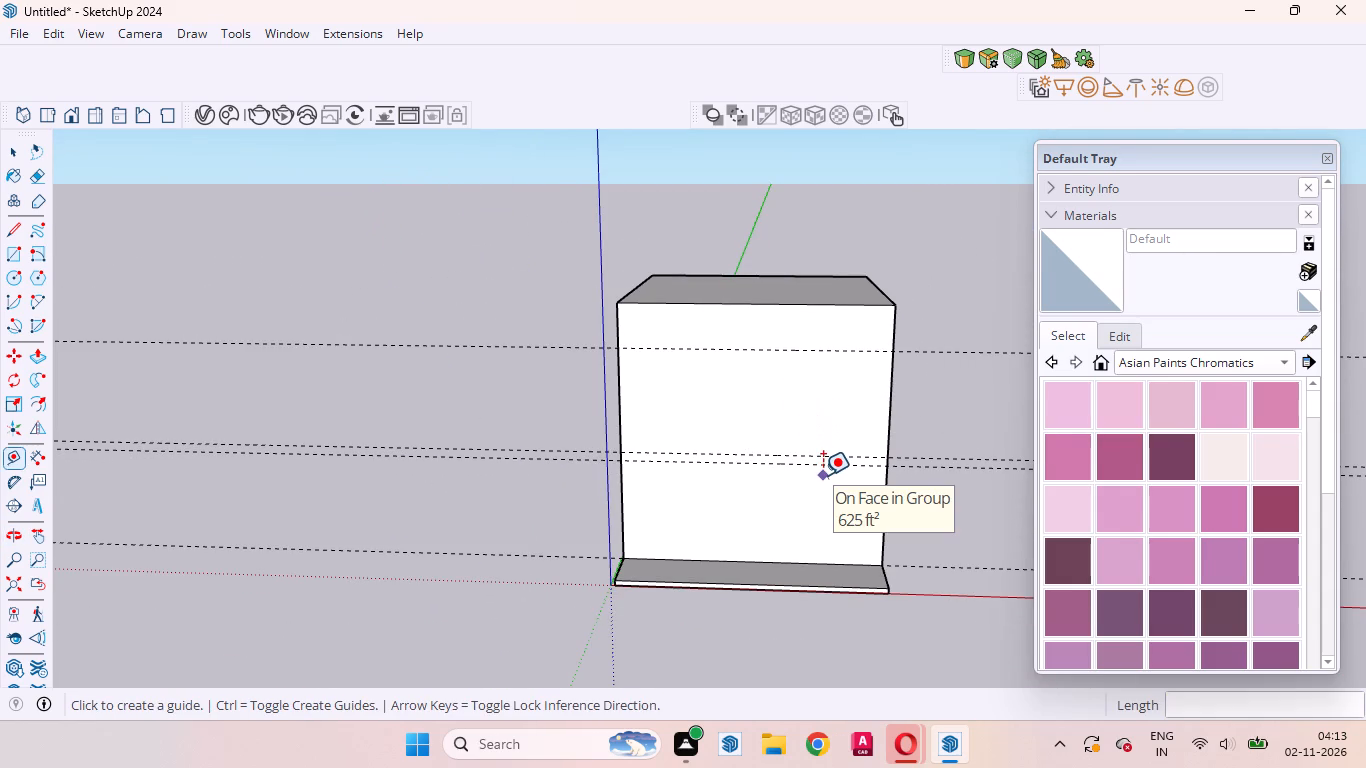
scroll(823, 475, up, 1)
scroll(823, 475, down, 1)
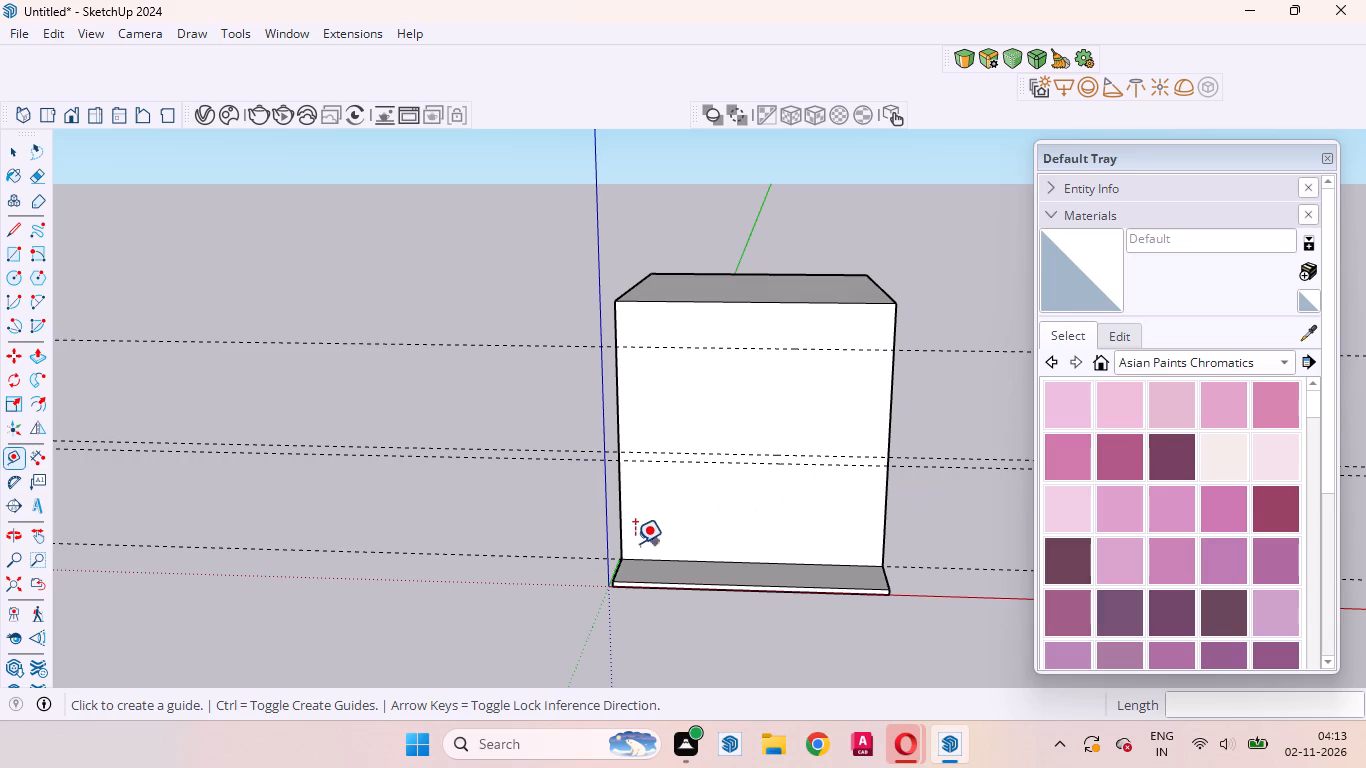
Place a vertical guide on the block's front face, 12' 6" from its left edge at the bottom edge's midpoint.
click(623, 498)
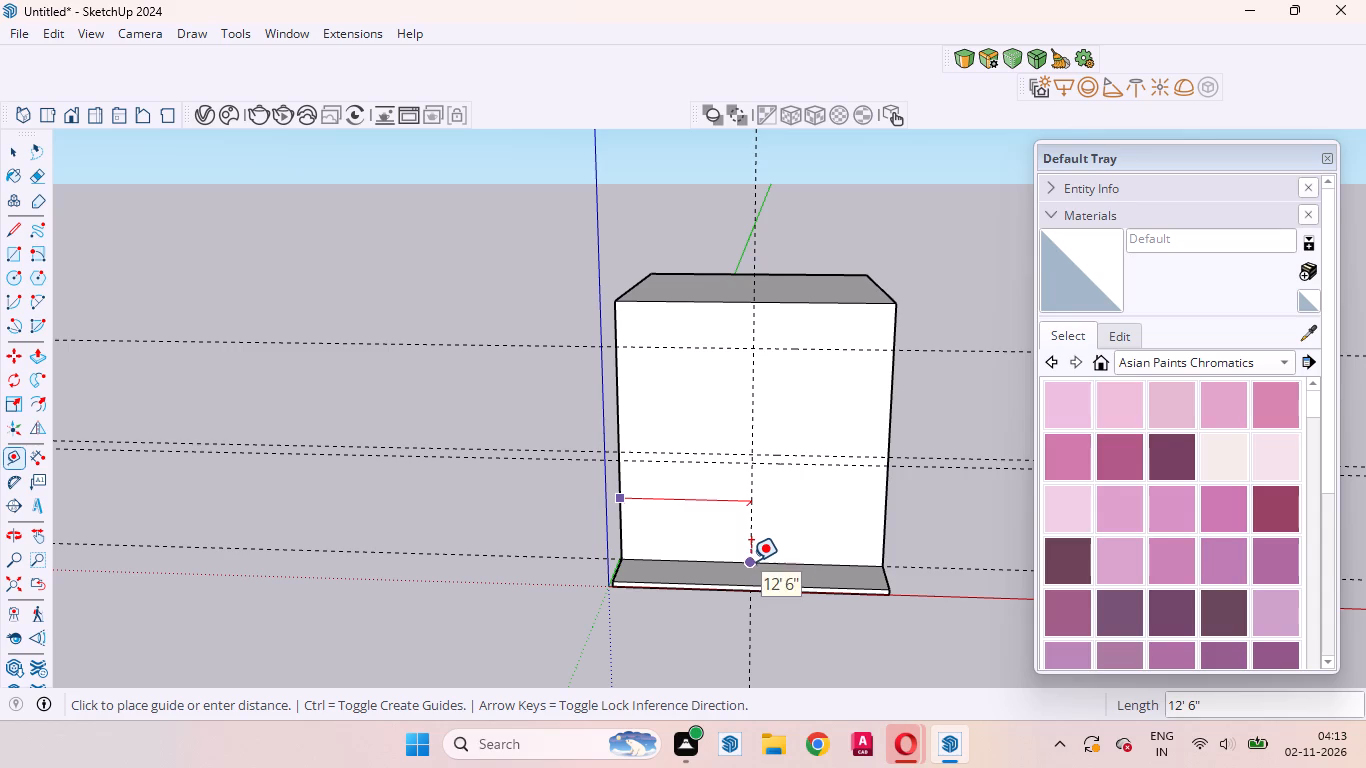
click(751, 561)
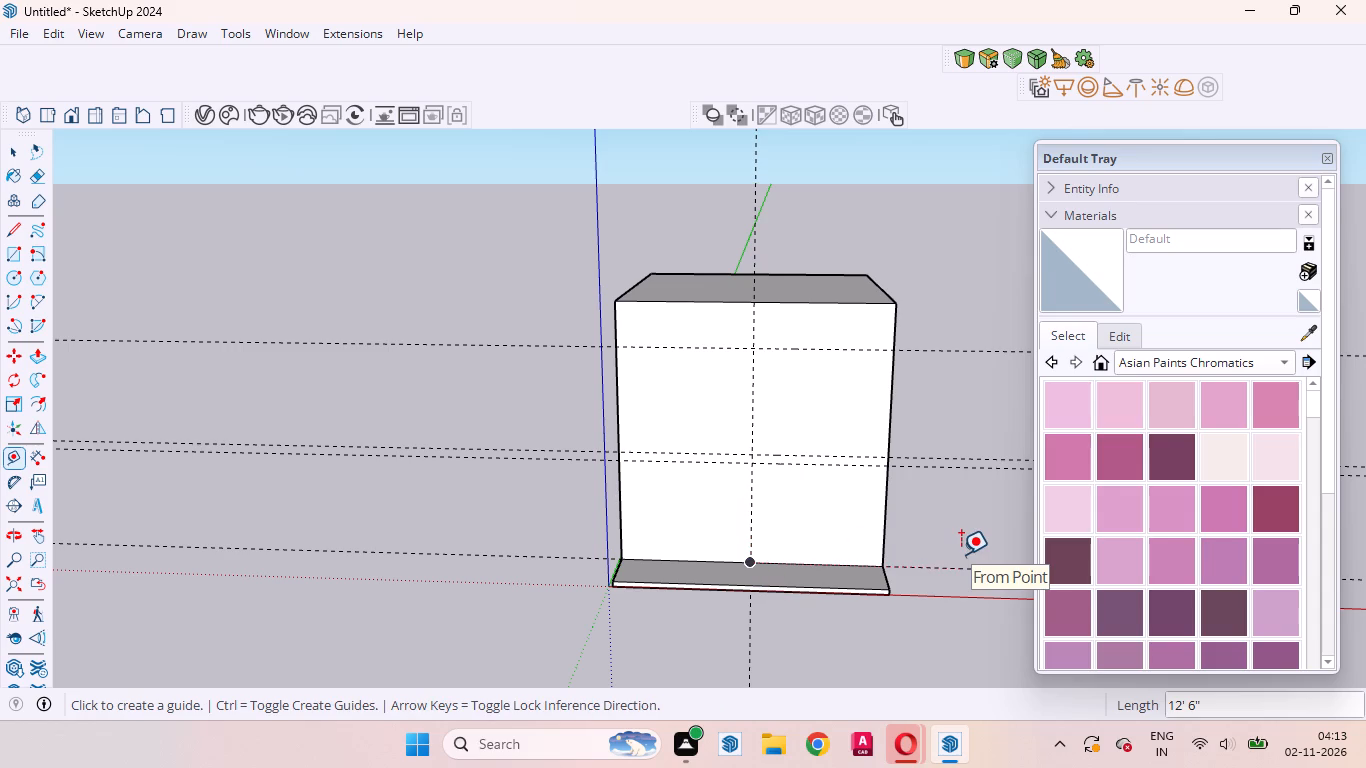
key(space)
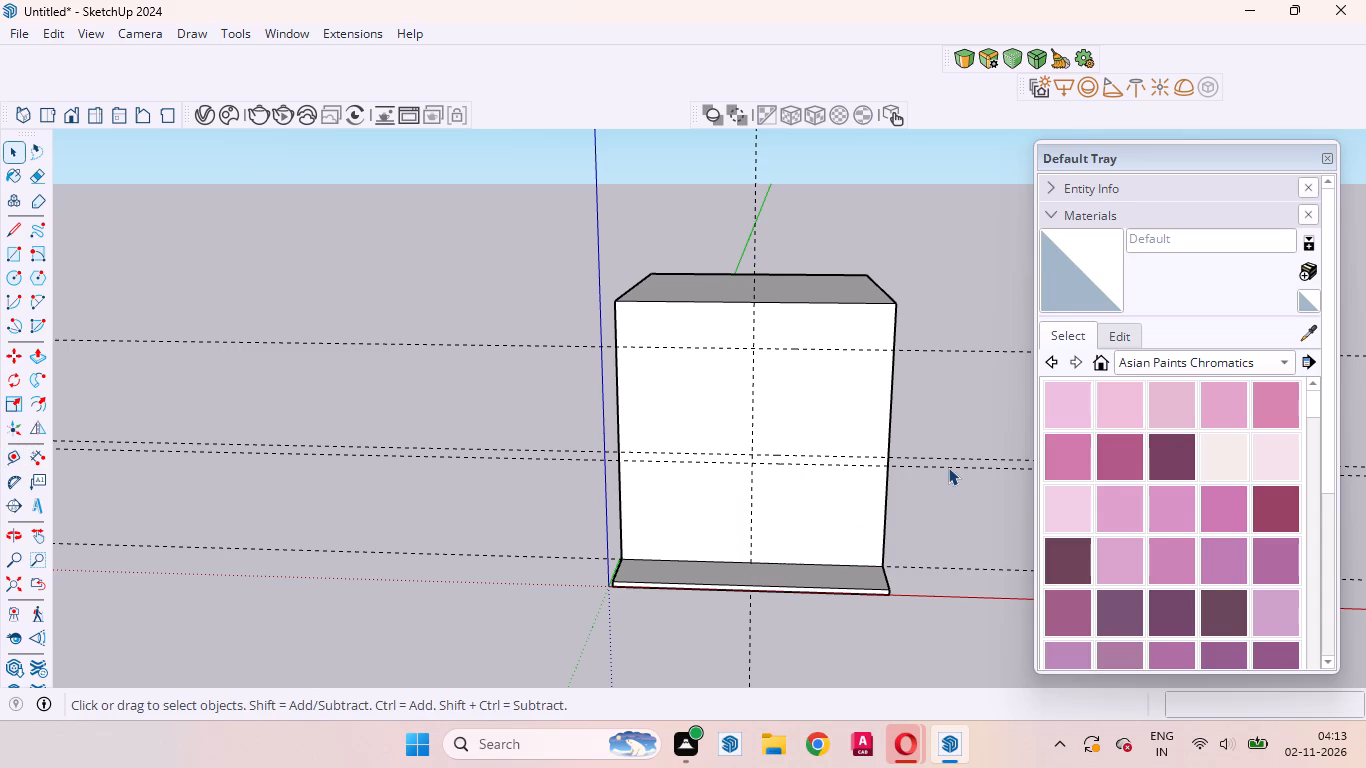
Open the block's group for editing and place a vertical guide on the front face, 12" in from its right edge.
scroll(797, 433, up, 3)
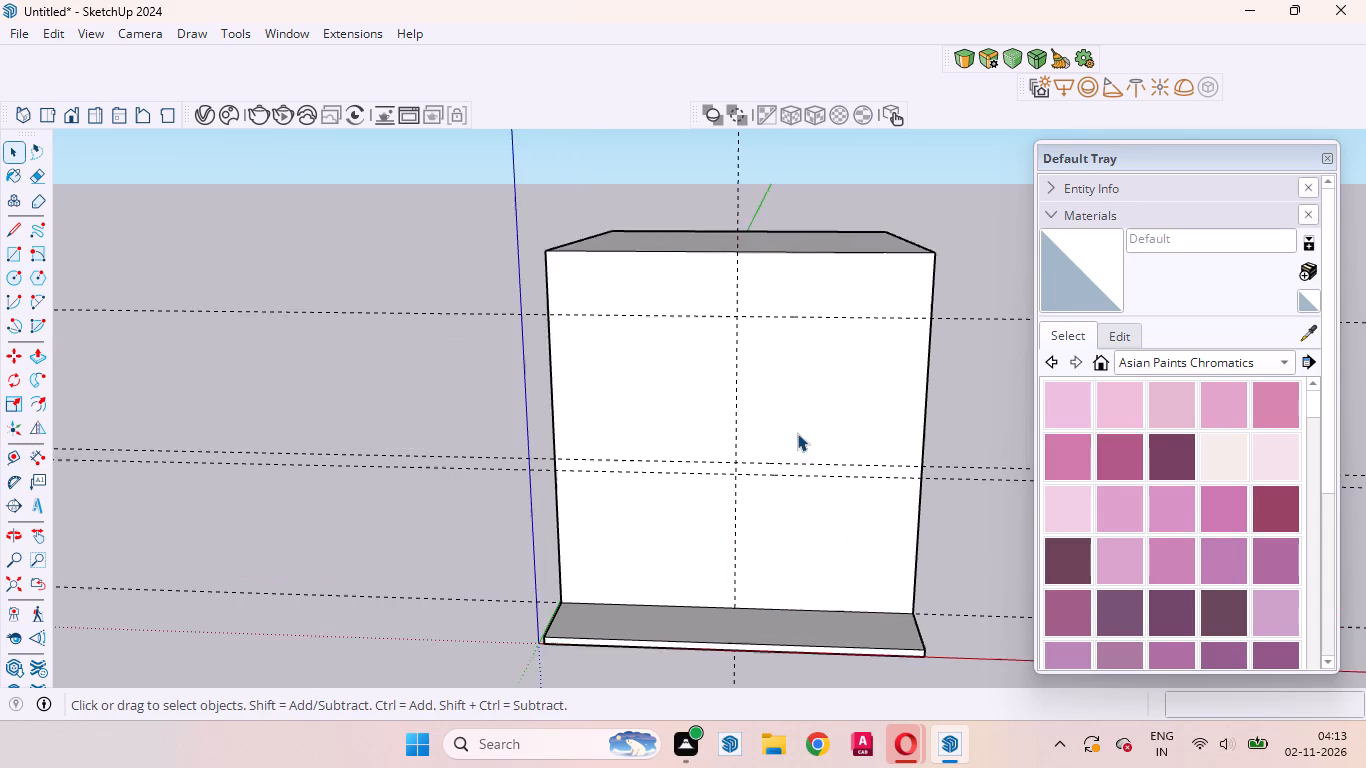
scroll(797, 433, up, 4)
click(809, 541)
triple_click(810, 536)
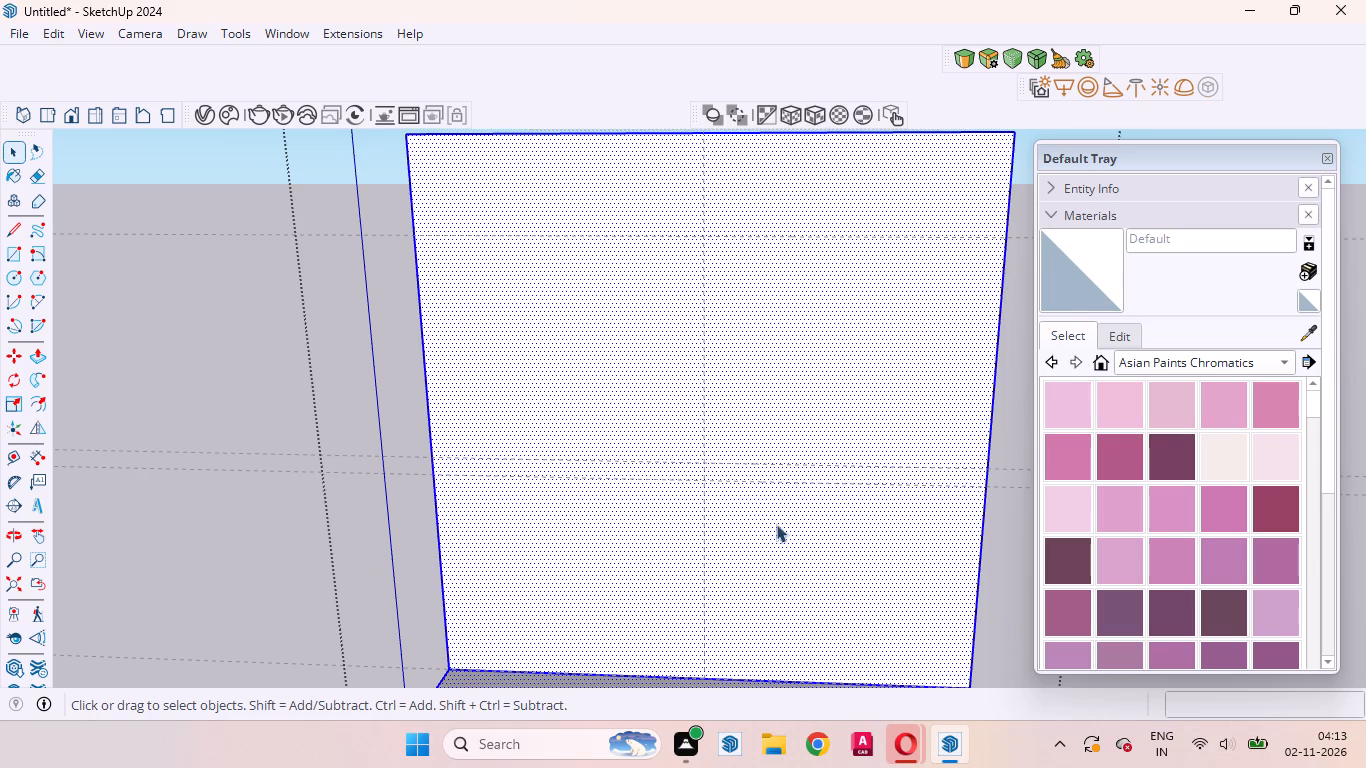
scroll(714, 463, down, 4)
scroll(765, 566, up, 4)
middle_drag(767, 578, 752, 560)
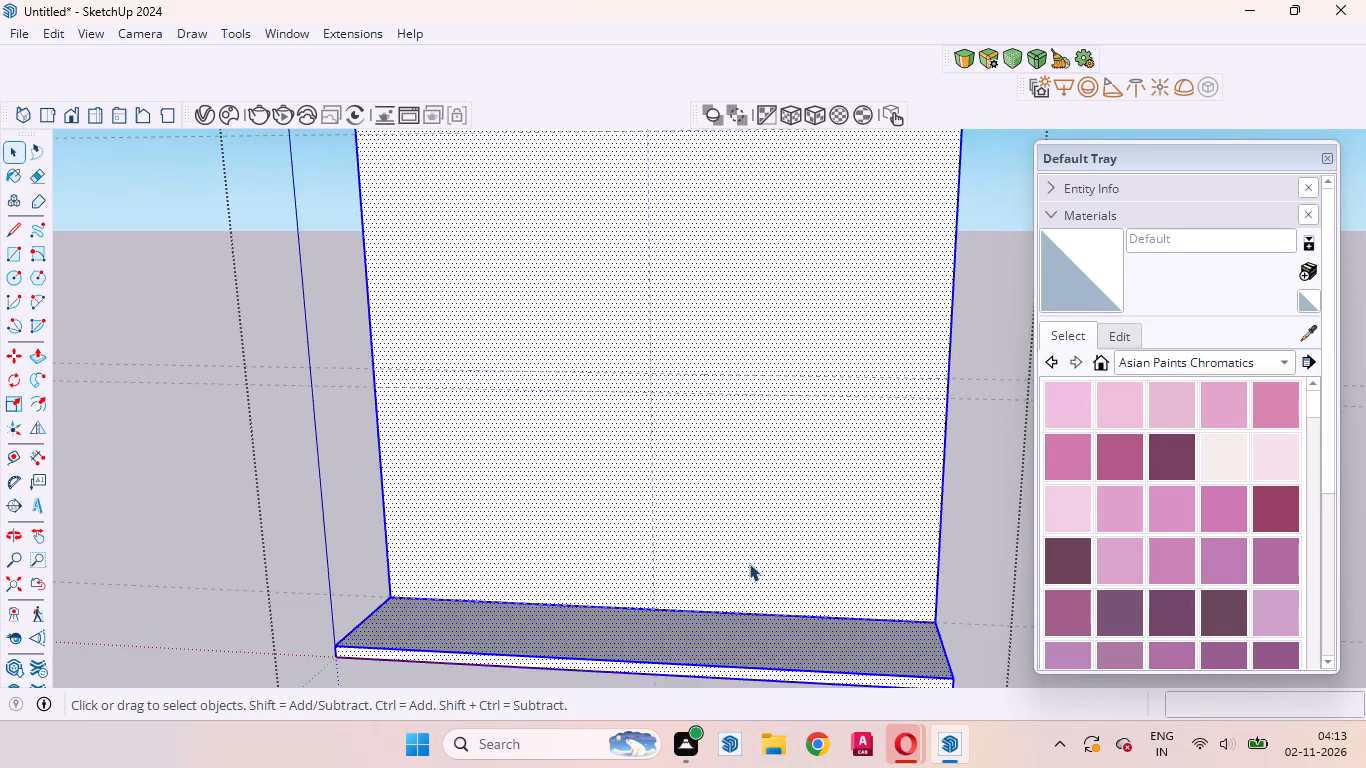
scroll(742, 572, down, 7)
middle_drag(738, 560, 767, 505)
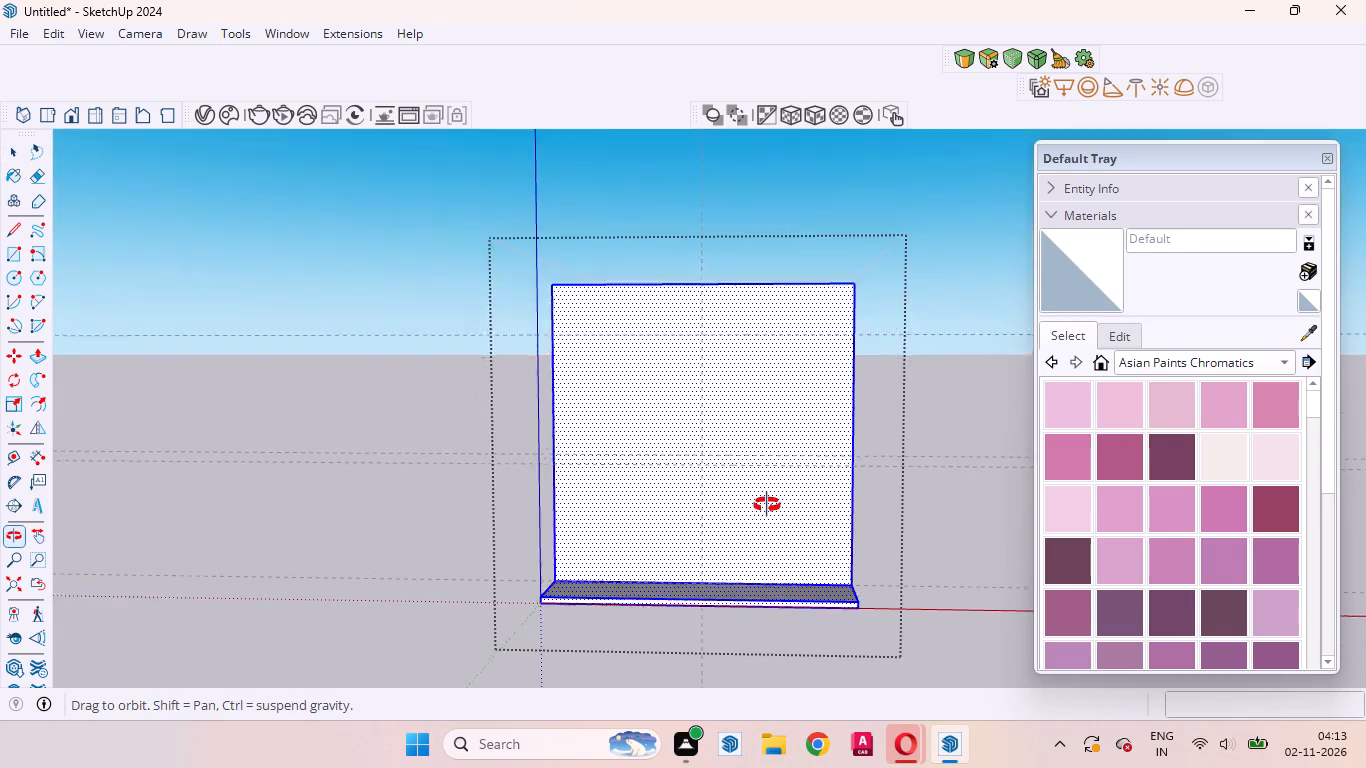
middle_drag(767, 505, 709, 521)
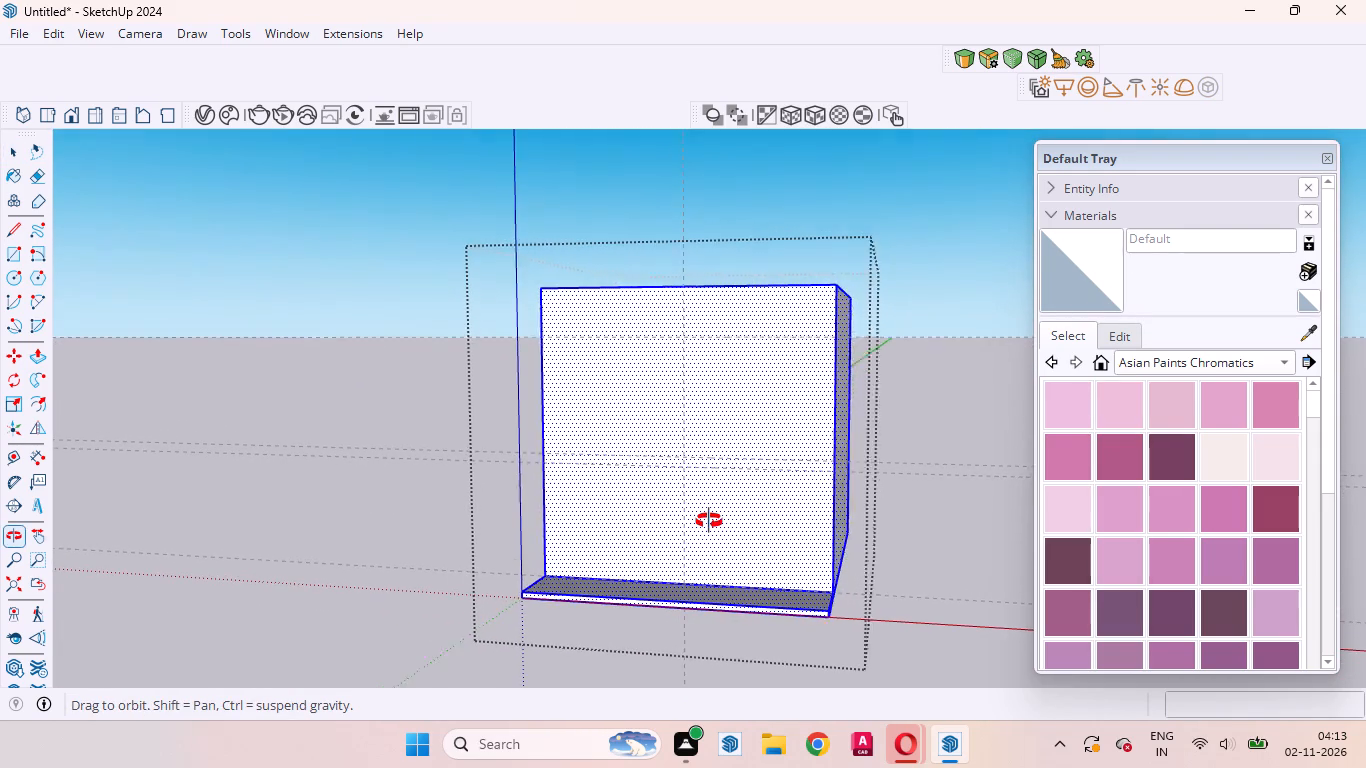
middle_drag(709, 521, 710, 522)
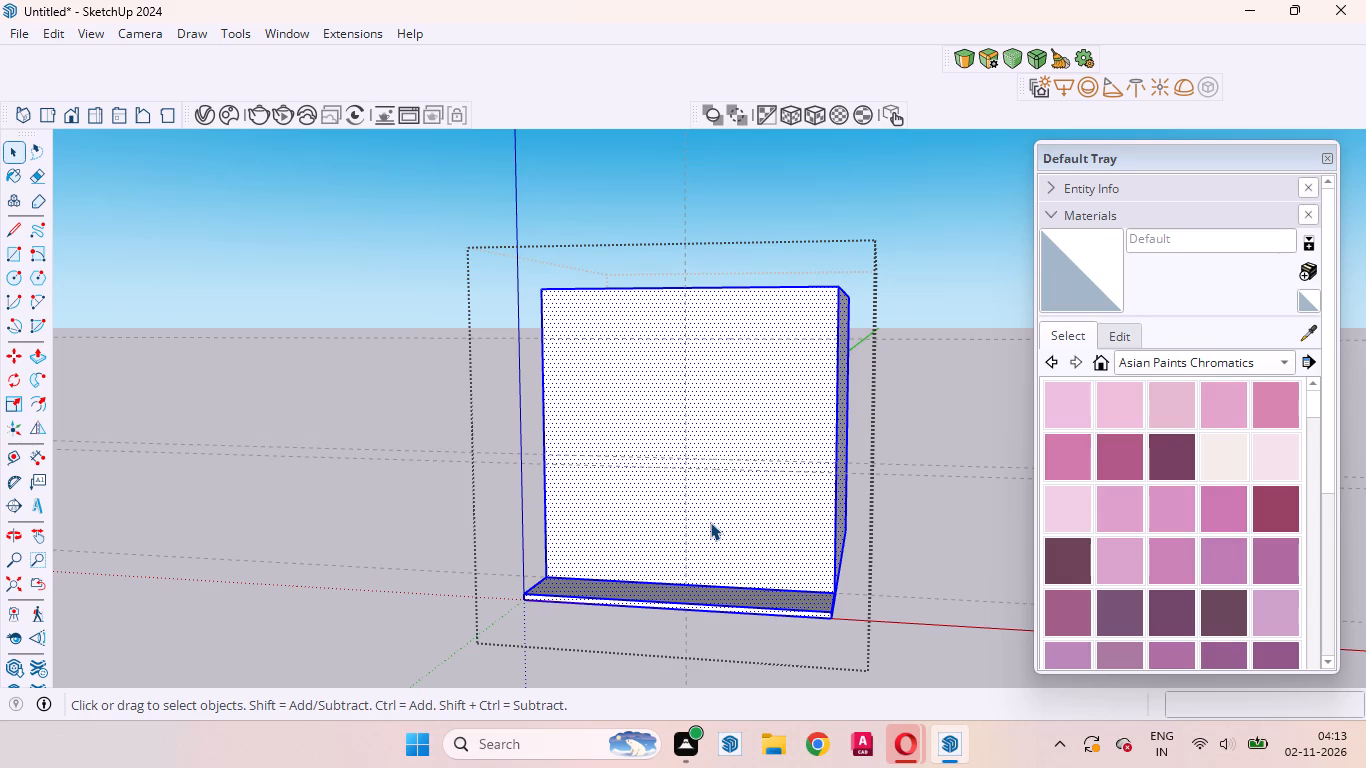
scroll(675, 527, down, 3)
scroll(711, 511, up, 8)
middle_drag(725, 548, 729, 550)
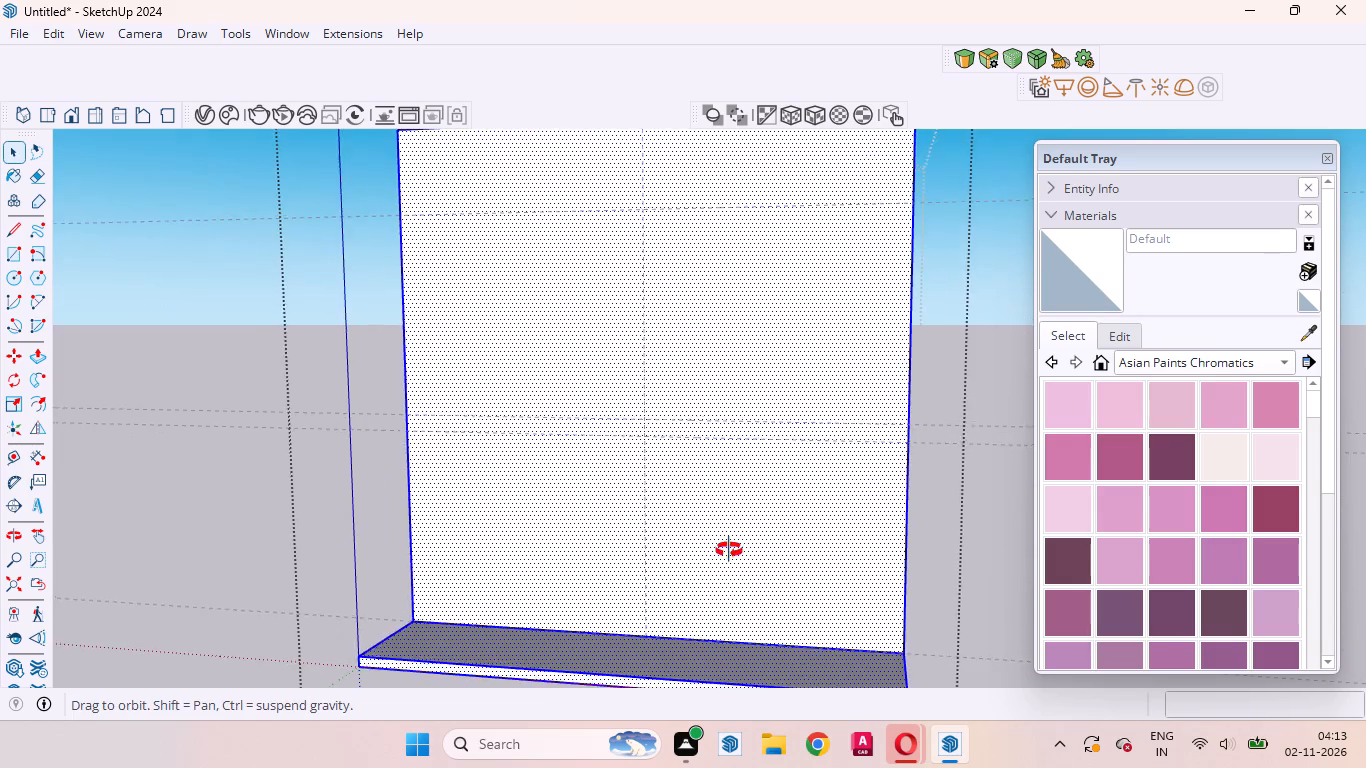
middle_drag(729, 550, 761, 539)
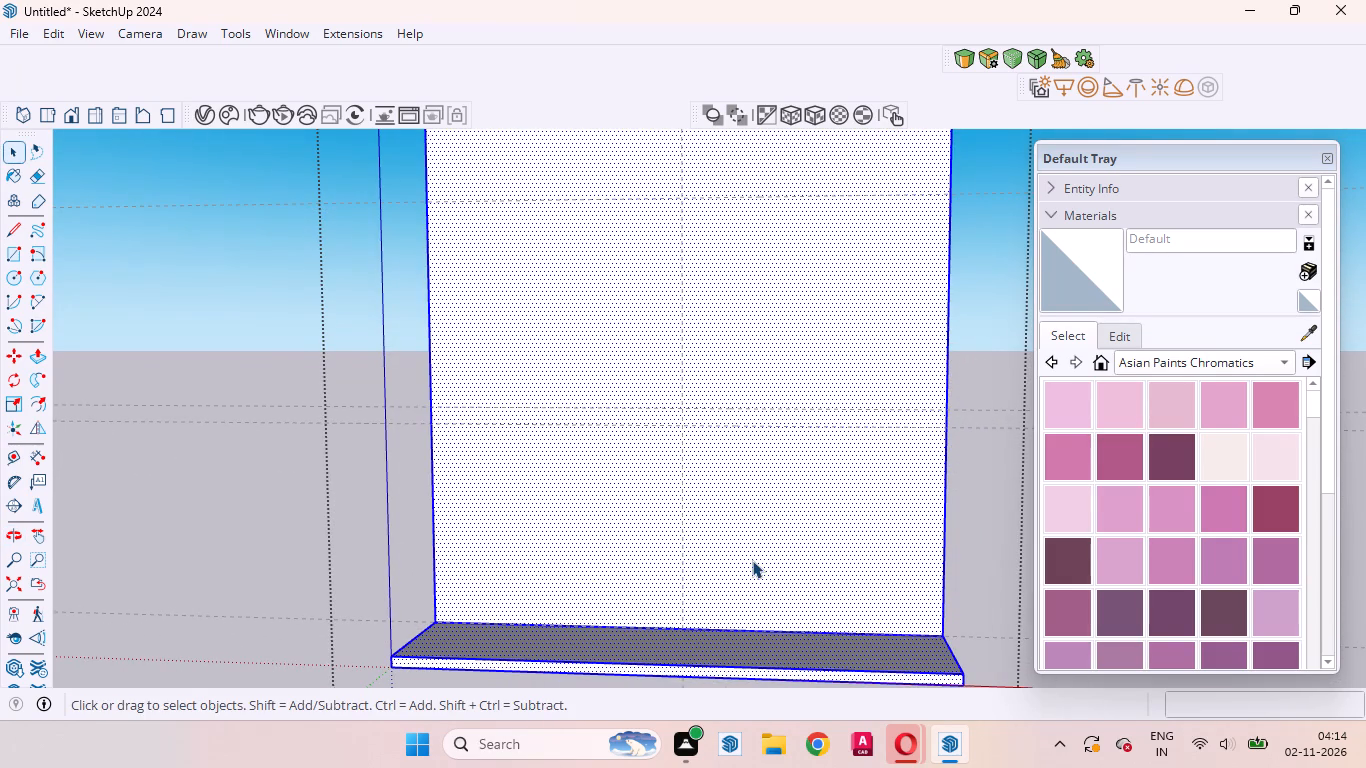
key(t)
scroll(1004, 498, up, 4)
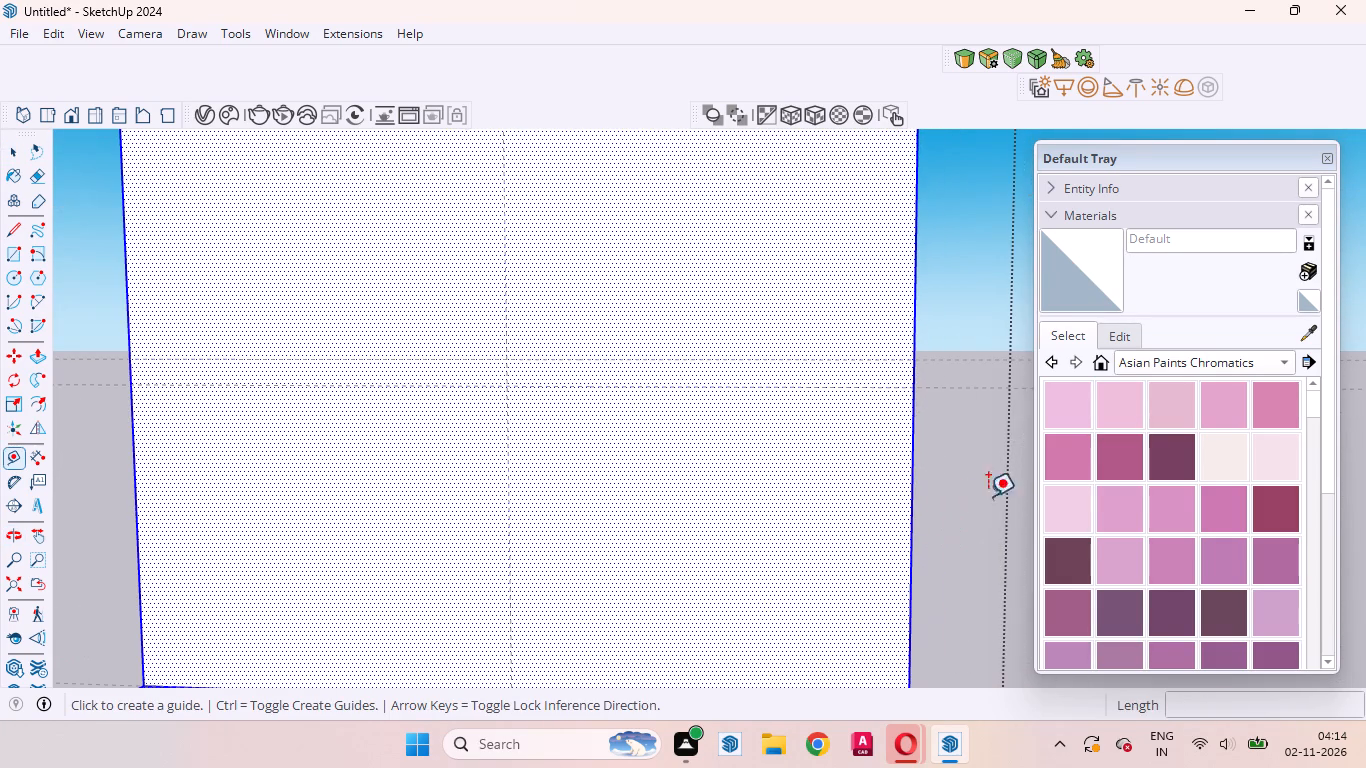
click(908, 500)
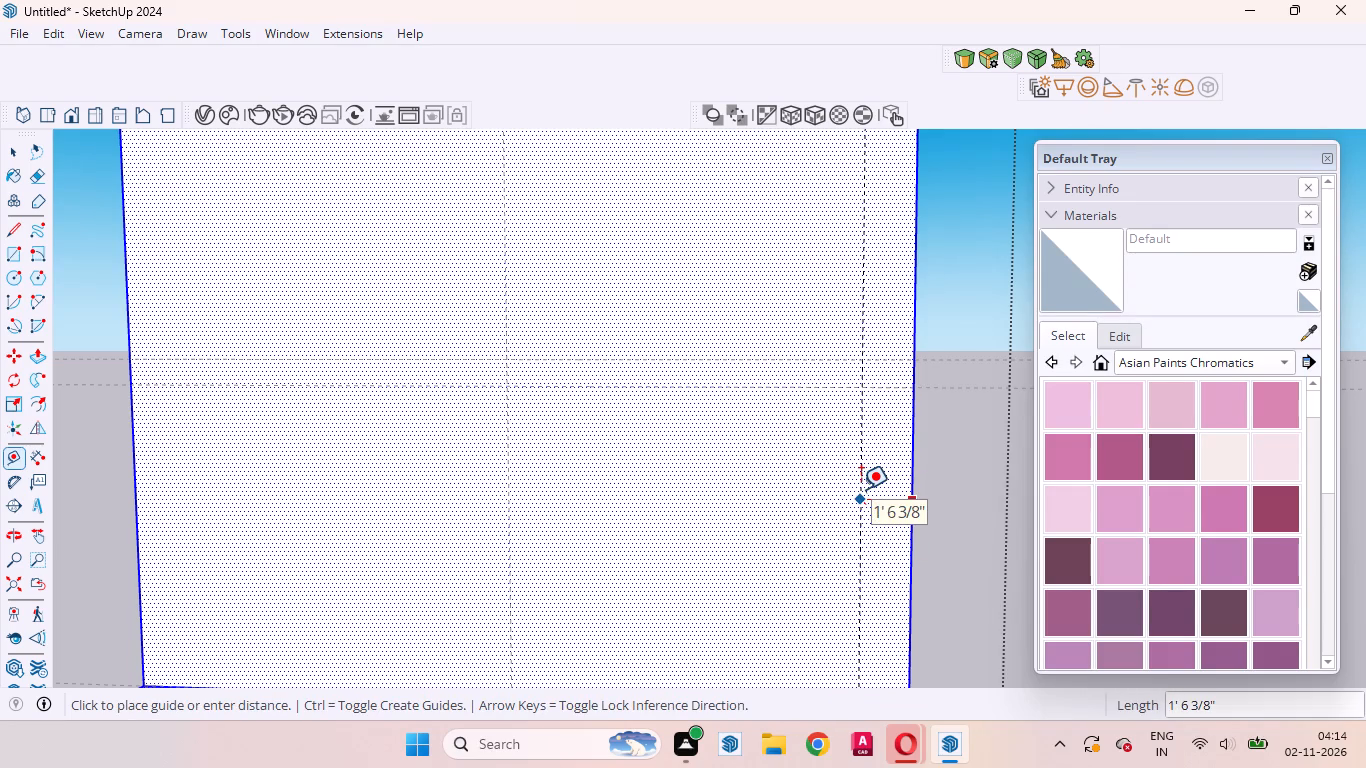
text(12)
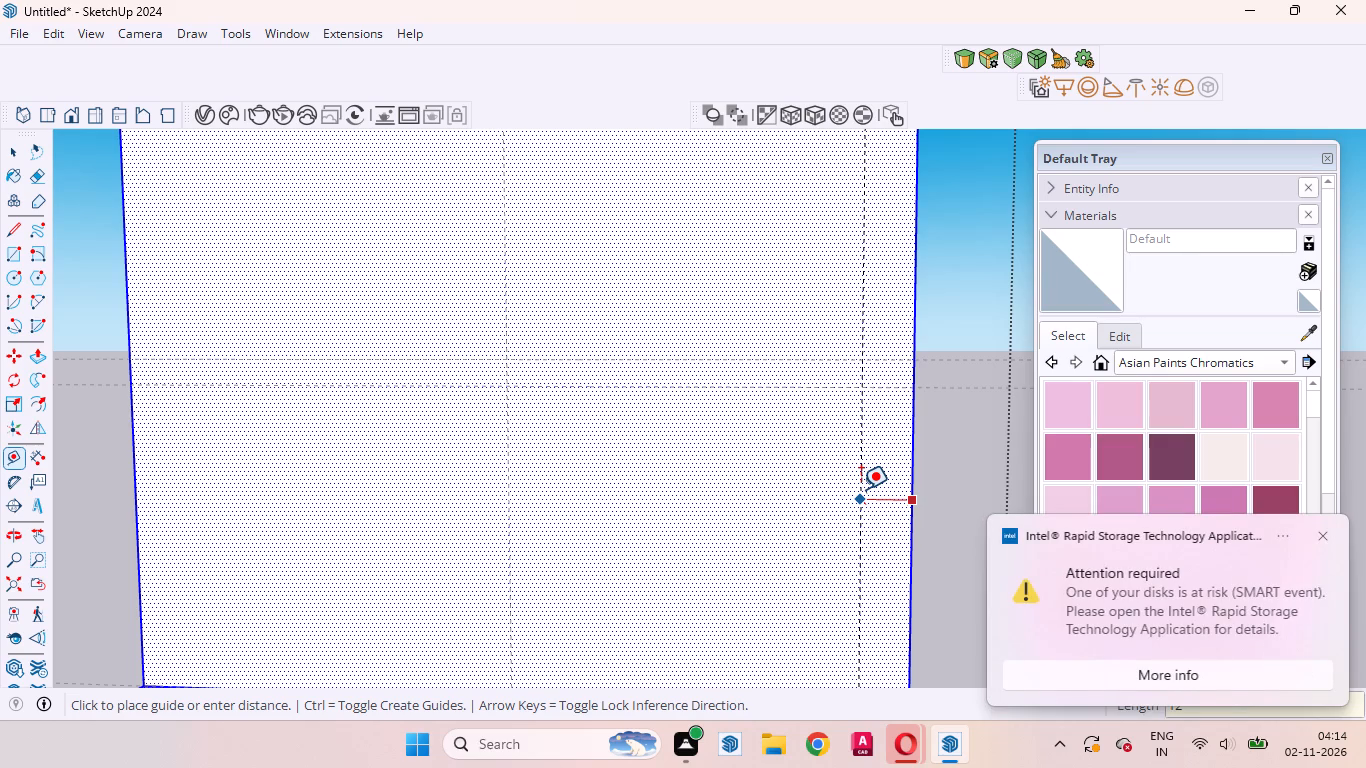
key(Return)
key(space)
Draw an 11' 6" by 10' rectangle on the front face, between the two vertical guides from the ledge to the 10' guide.
click(777, 557)
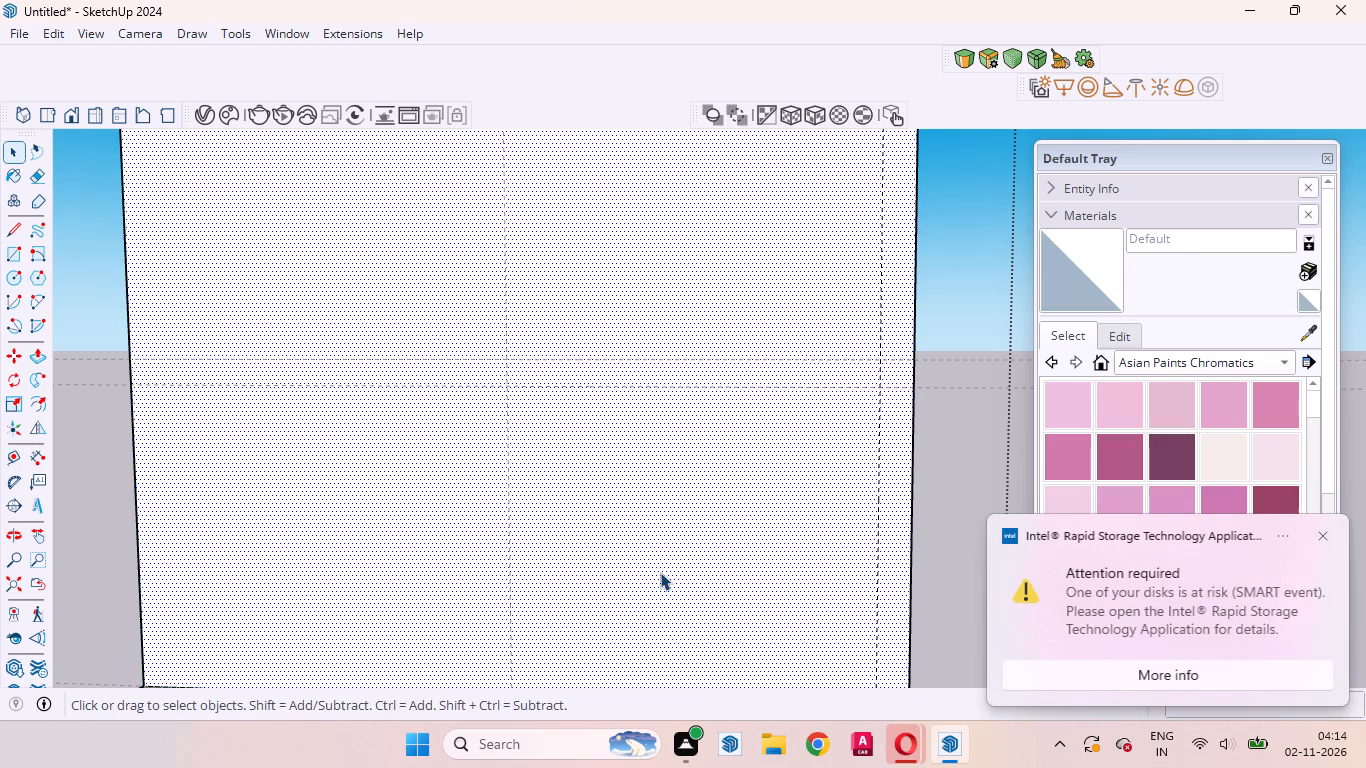
scroll(660, 569, down, 7)
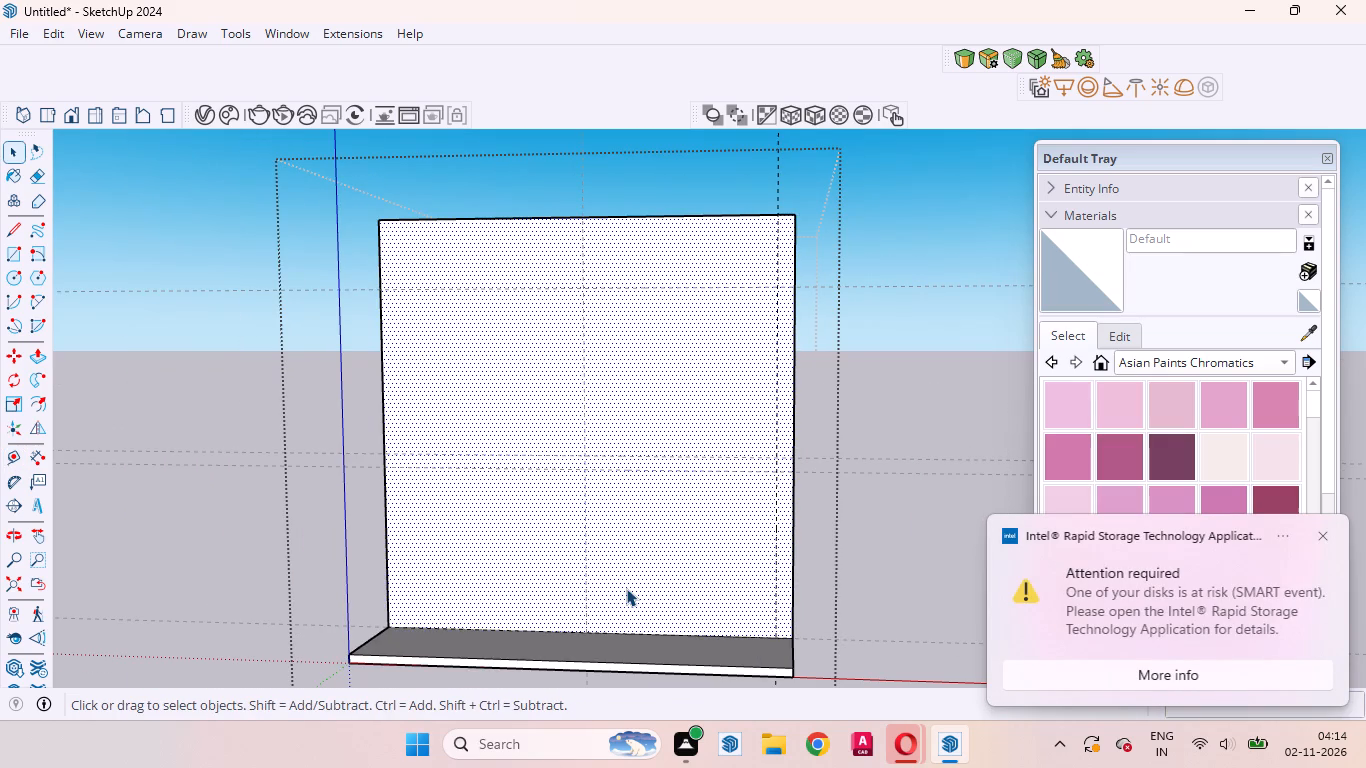
key(r)
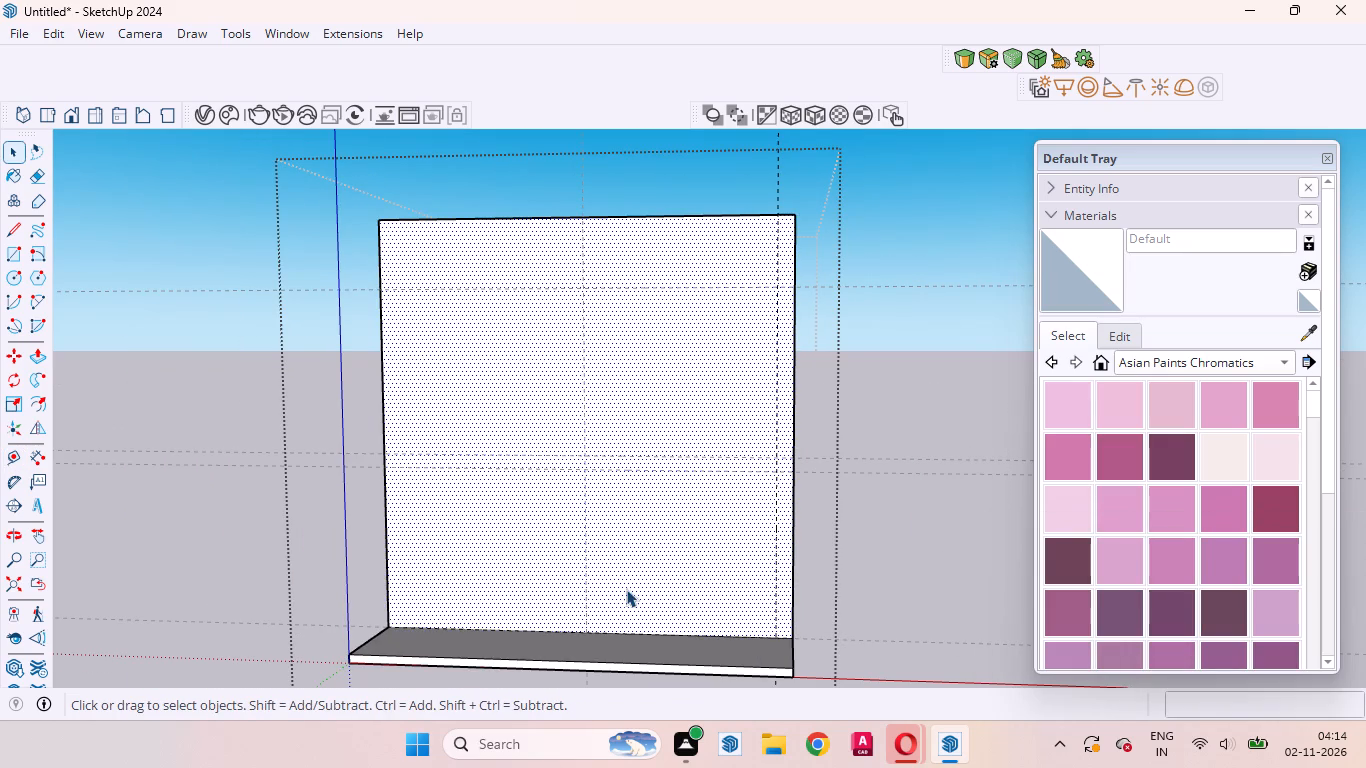
click(585, 630)
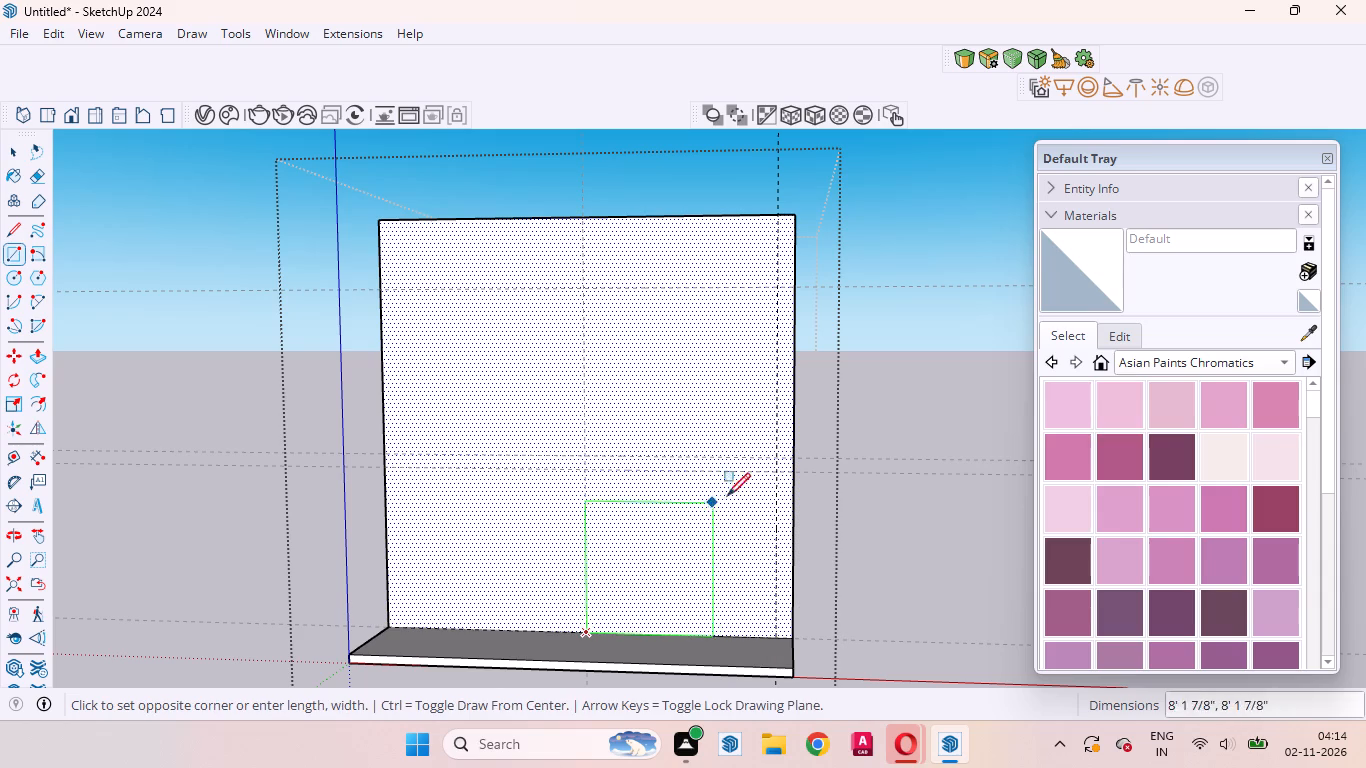
click(779, 475)
key(space)
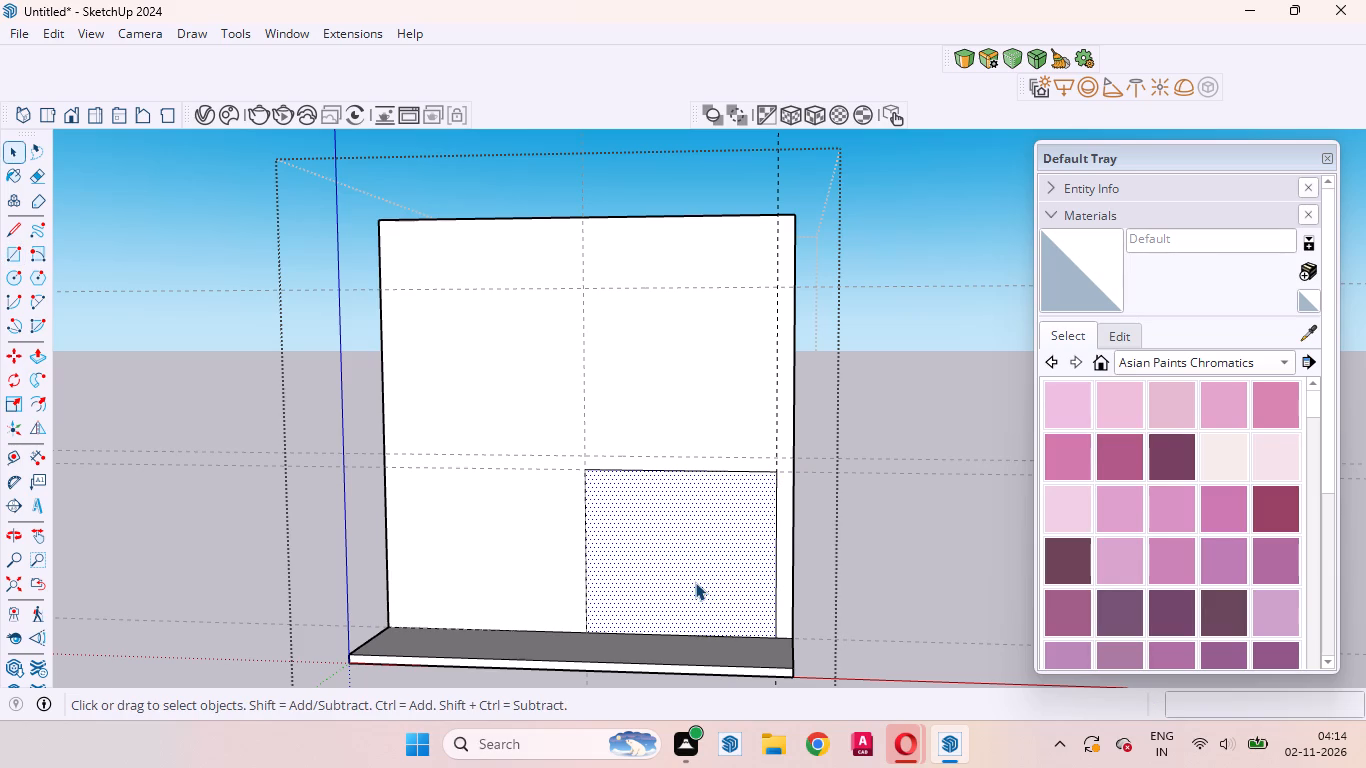
Push the 11' 6" by 10' rectangle 21' into the block to form a ground-floor recess, and leave the group.
key(p)
drag(695, 582, 699, 555)
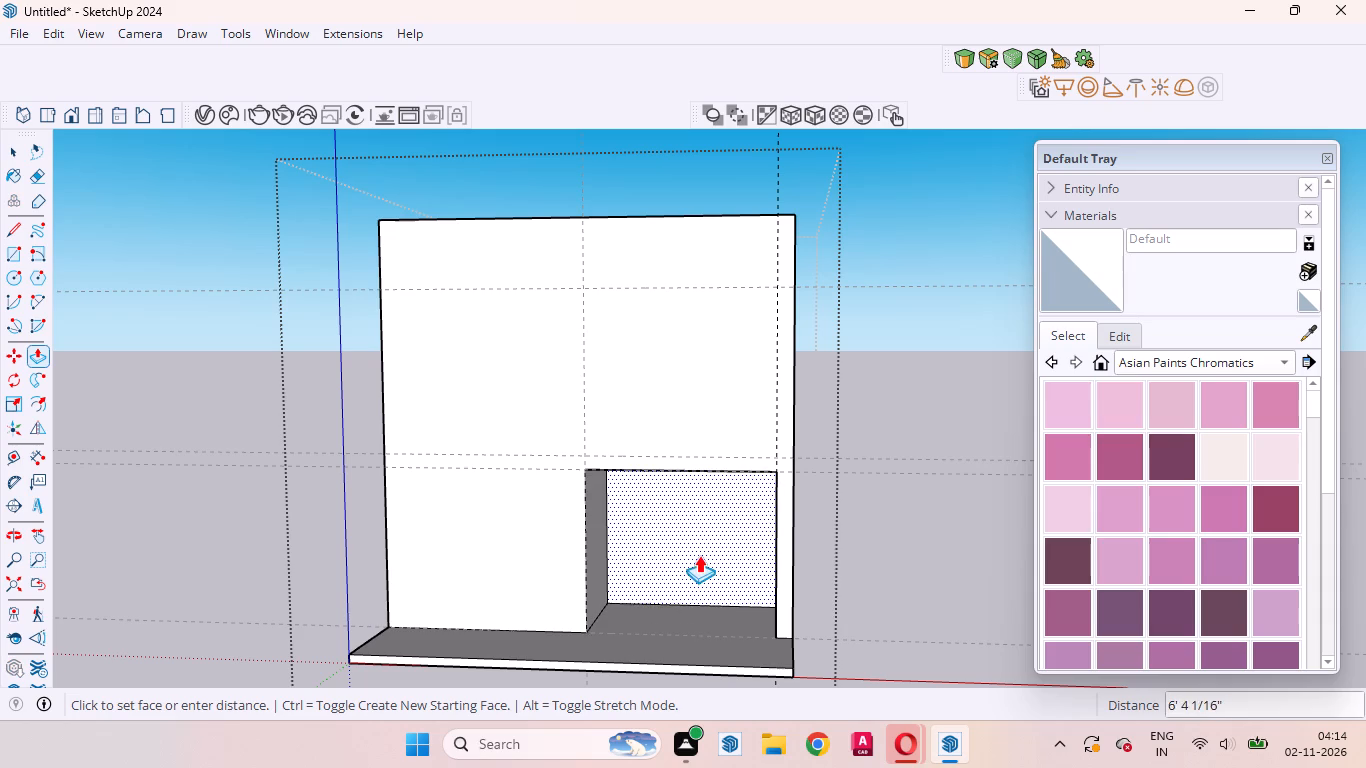
drag(699, 555, 710, 535)
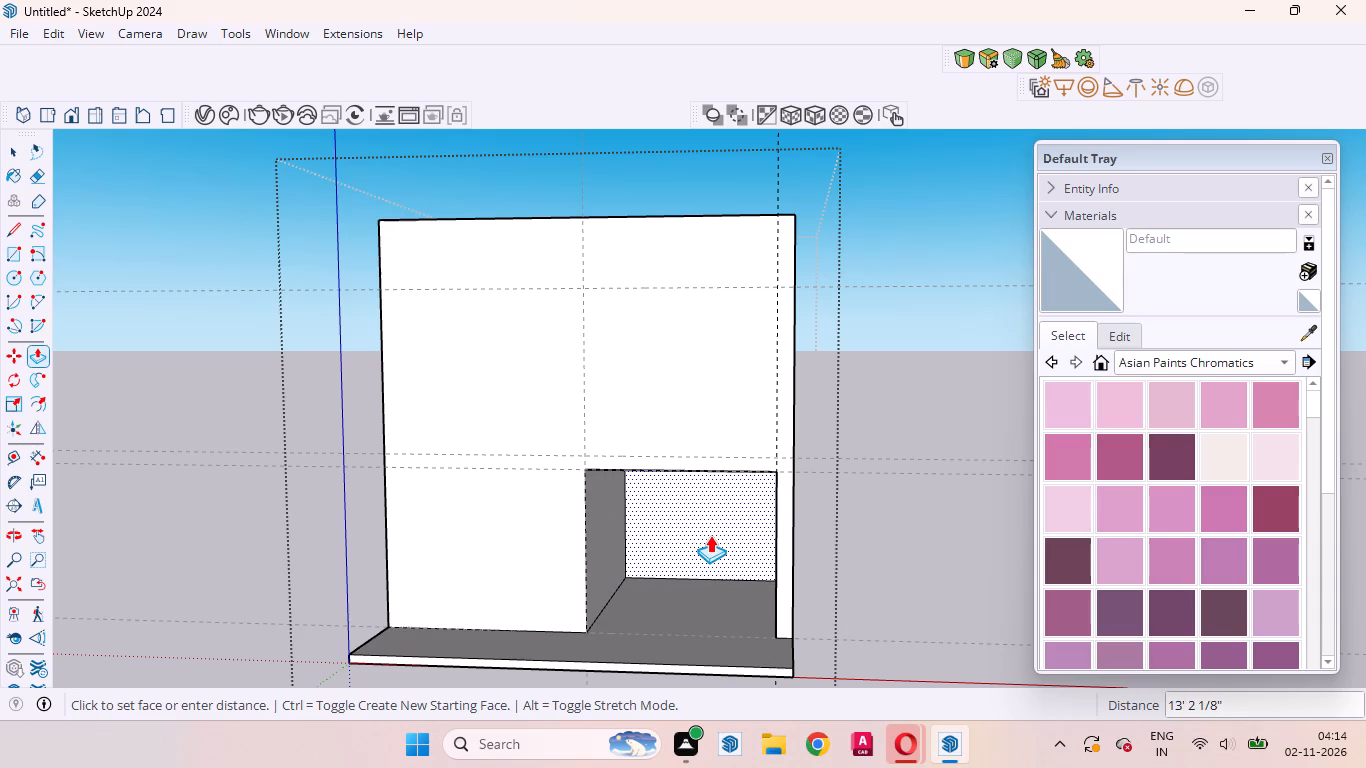
drag(710, 535, 738, 499)
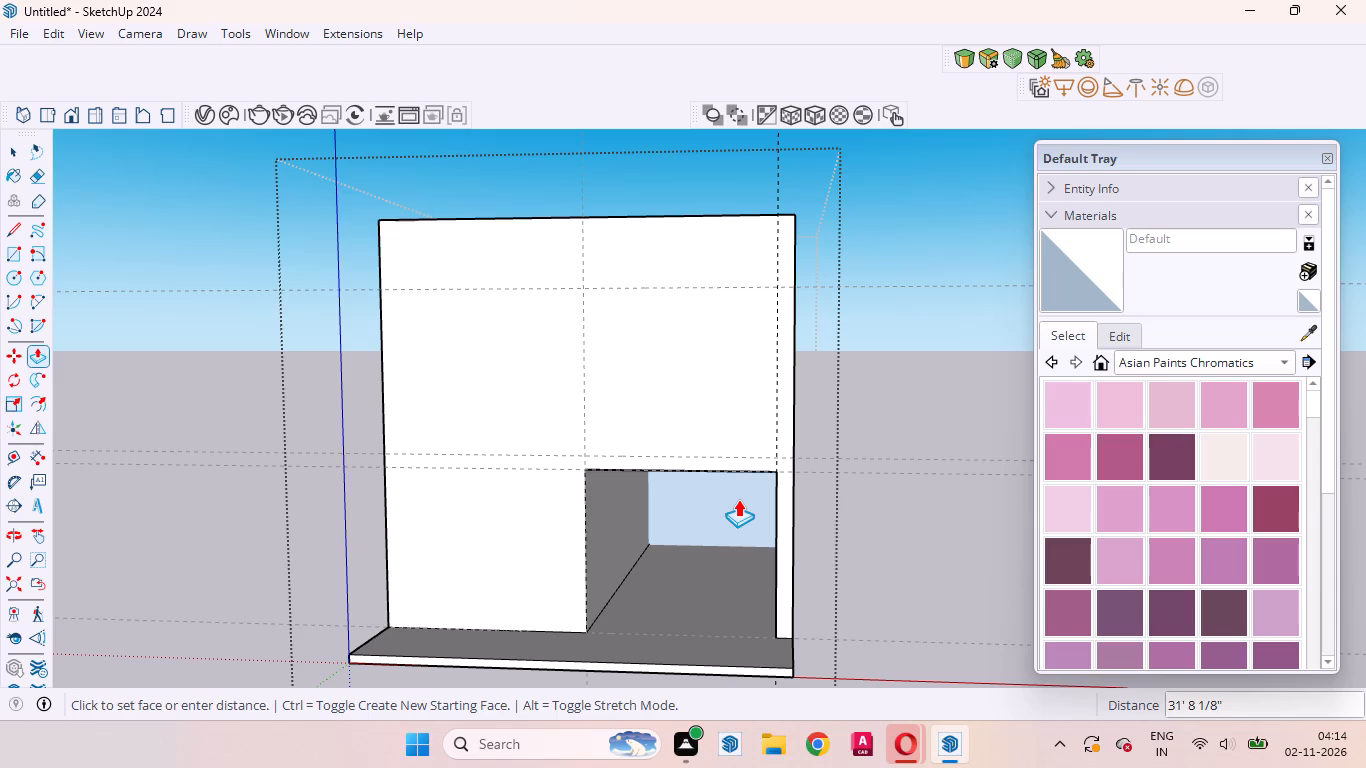
drag(738, 499, 731, 521)
text(21)
key(apostrophe)
key(Return)
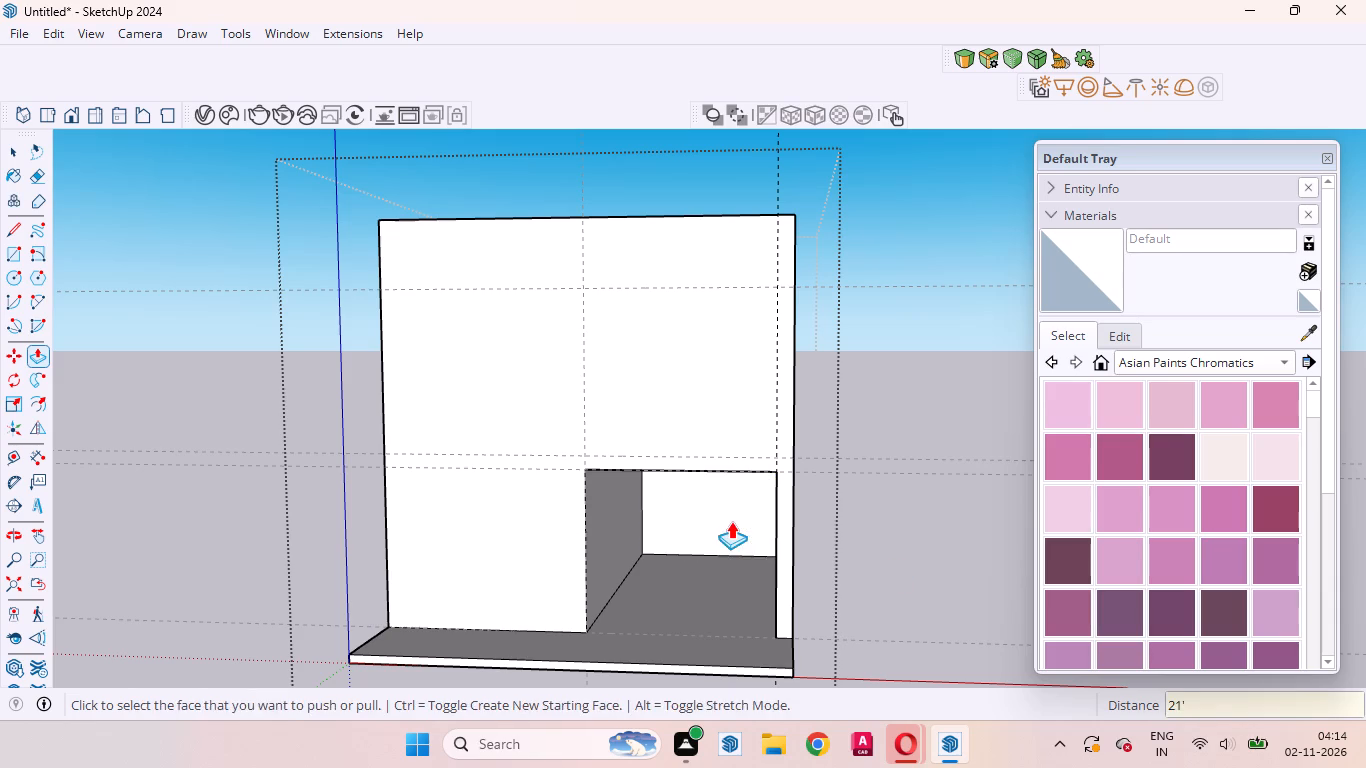
key(space)
click(910, 574)
Reopen the block's group for editing and select all of its connected geometry.
scroll(1001, 539, down, 5)
scroll(775, 563, up, 5)
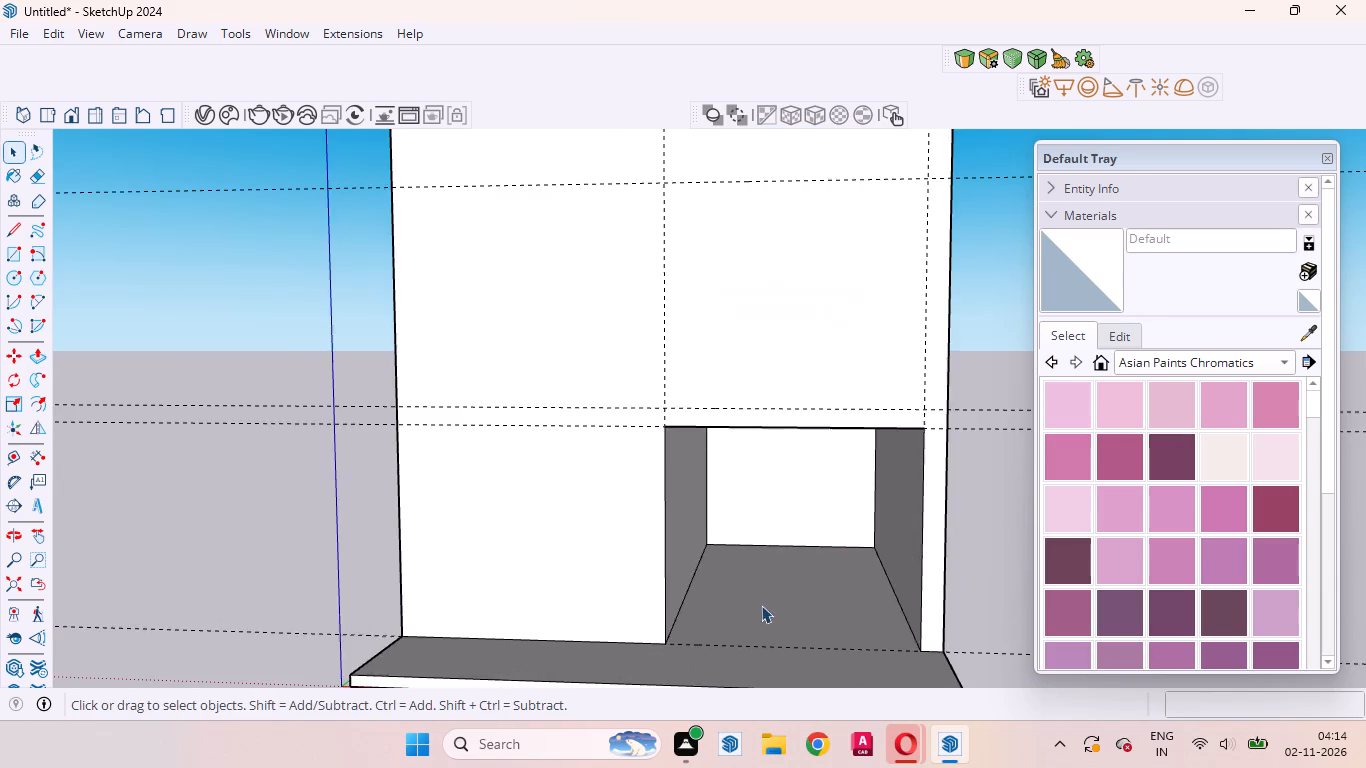
middle_drag(761, 609, 728, 611)
scroll(761, 609, up, 1)
scroll(764, 643, down, 4)
scroll(733, 435, up, 4)
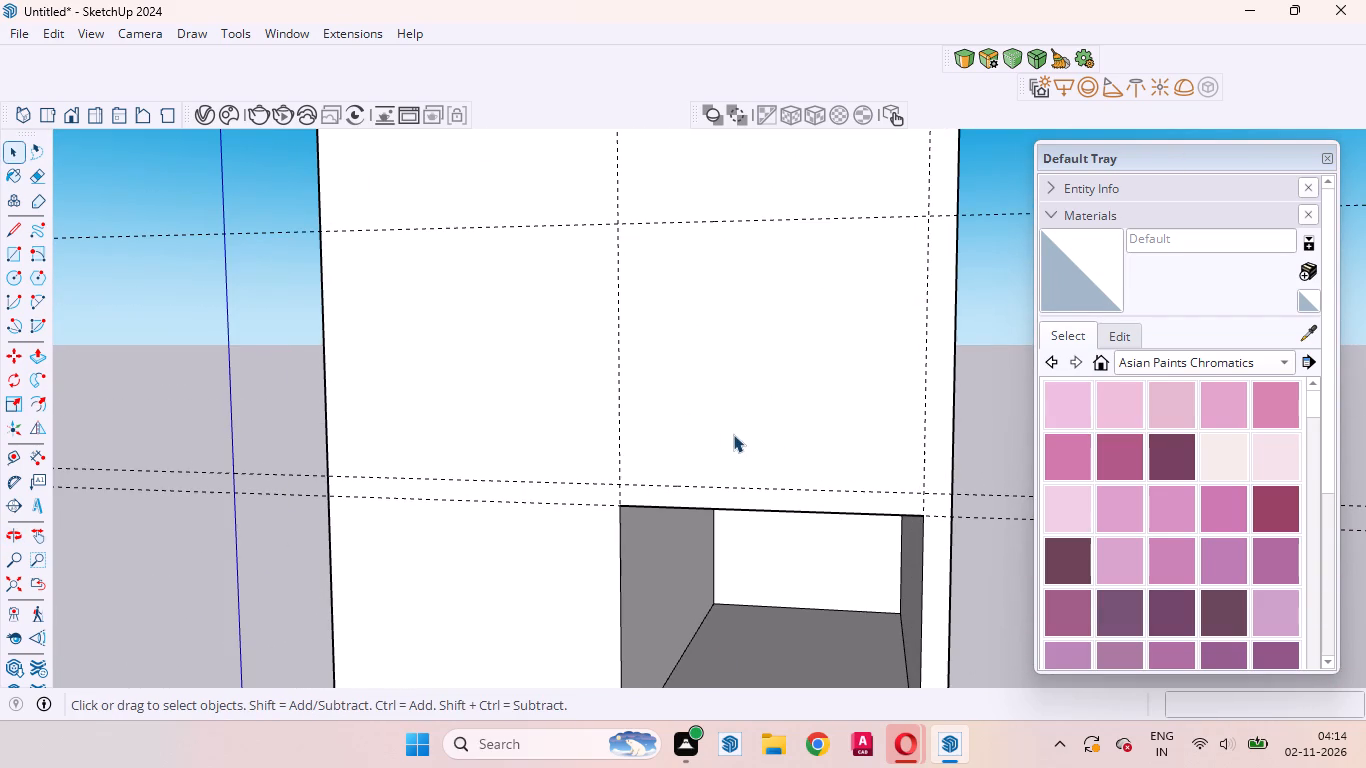
scroll(874, 610, down, 2)
scroll(760, 384, up, 2)
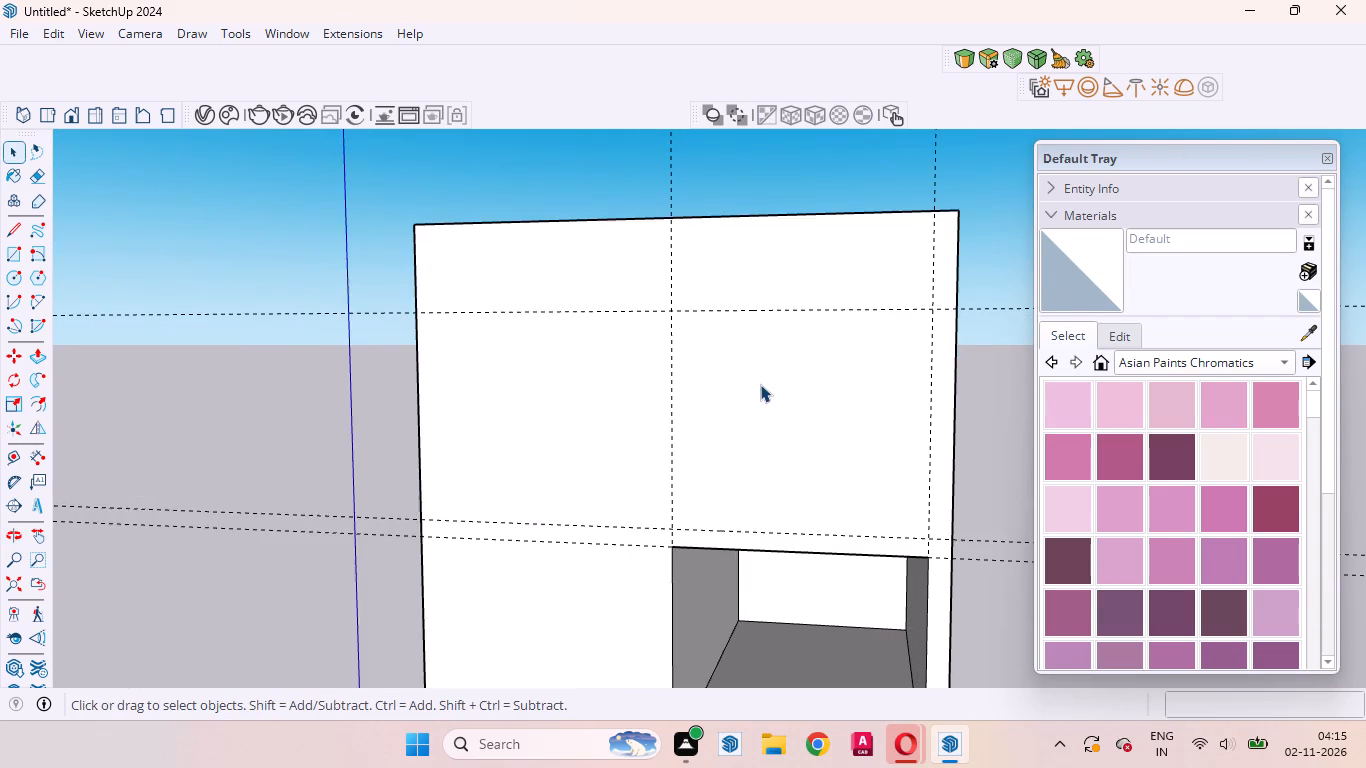
middle_drag(746, 414, 787, 469)
double_click(775, 457)
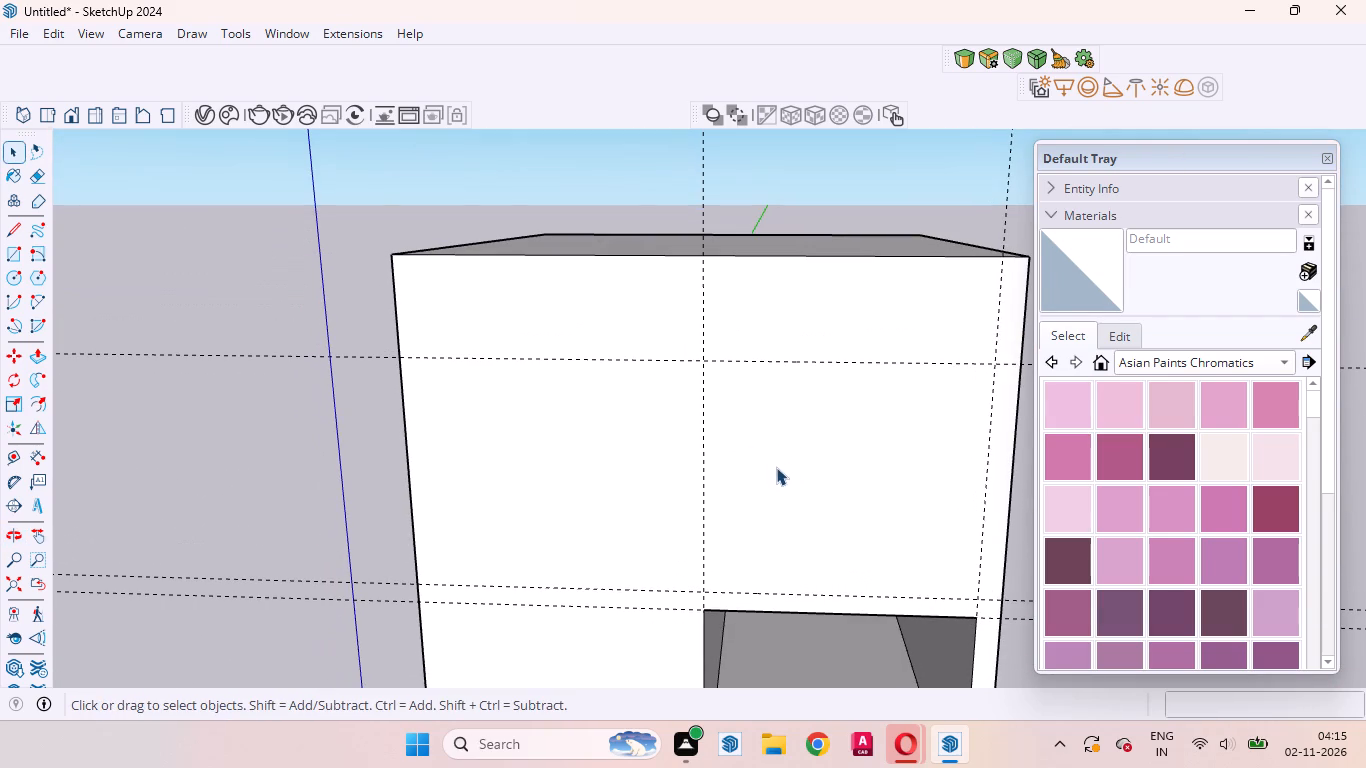
scroll(583, 499, down, 6)
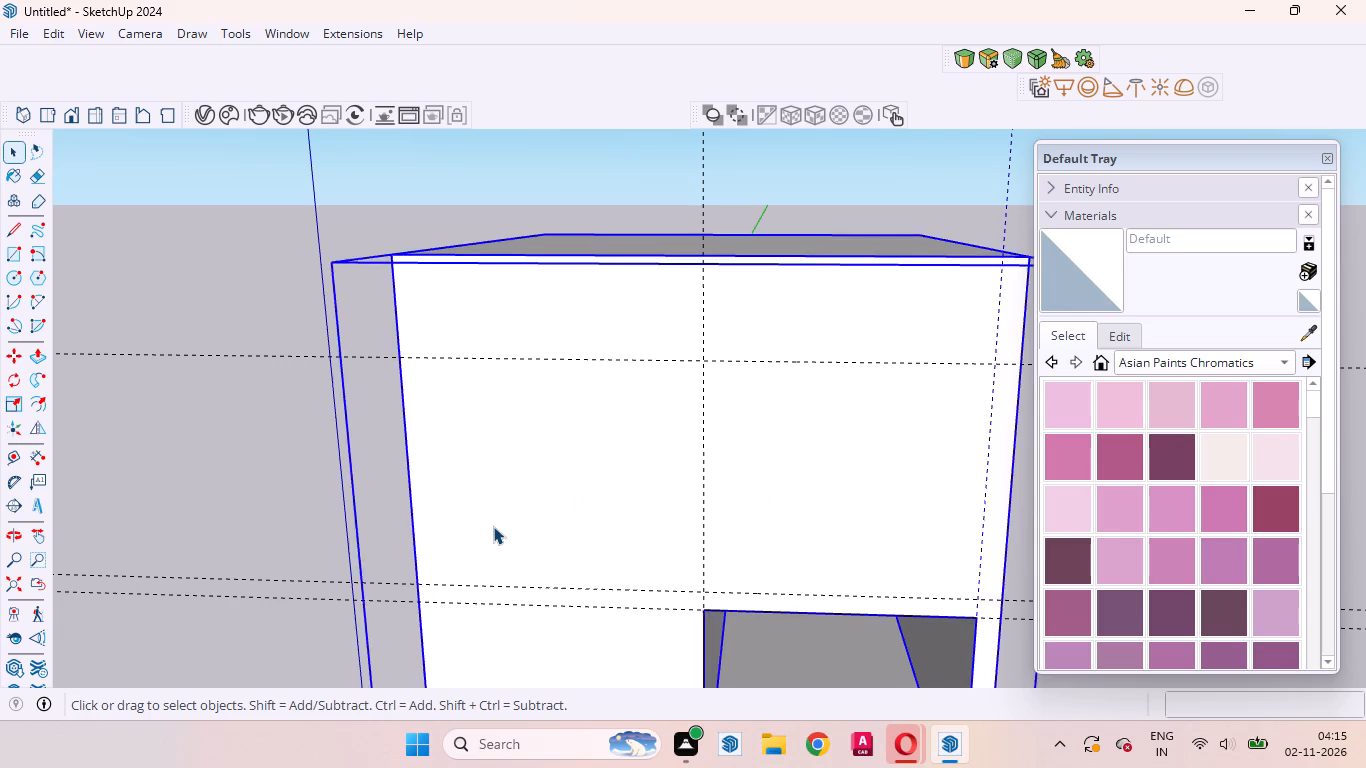
scroll(491, 475, down, 4)
scroll(711, 484, up, 3)
triple_click(711, 494)
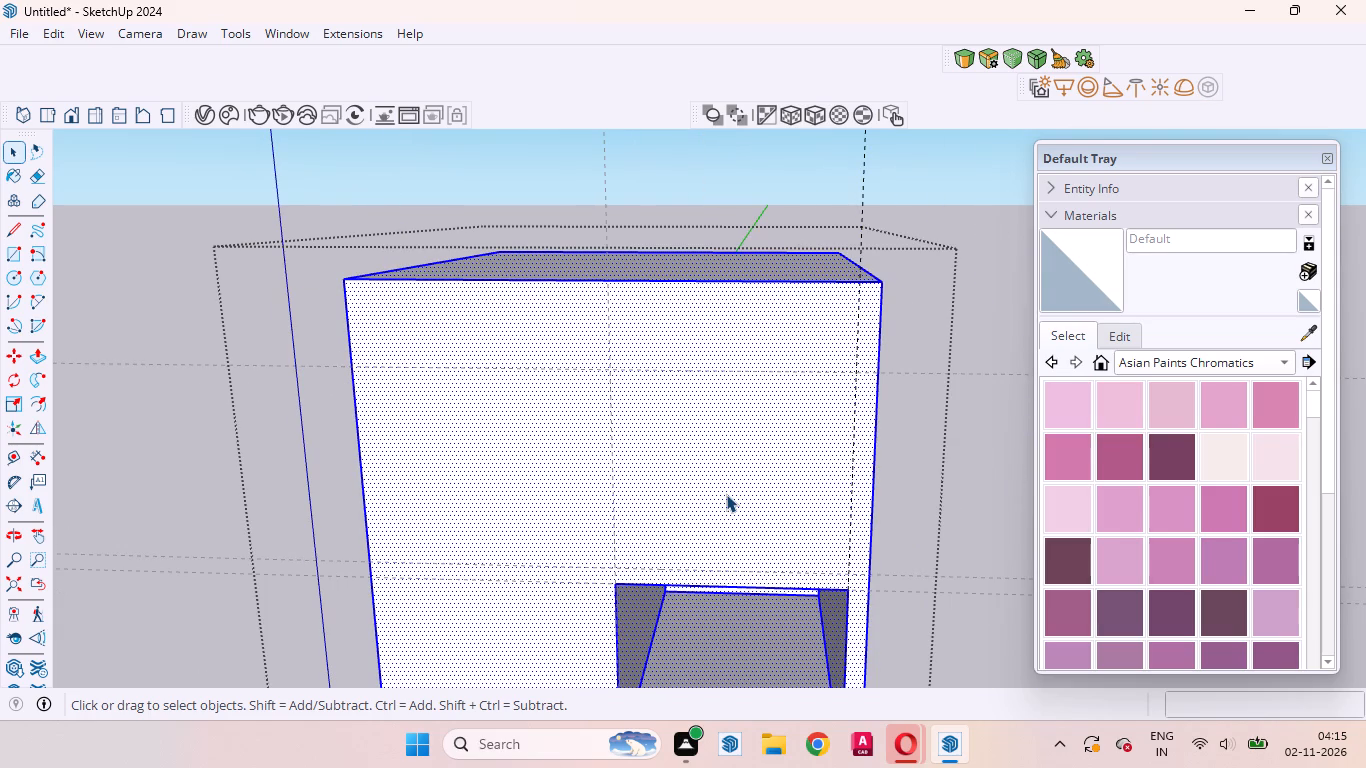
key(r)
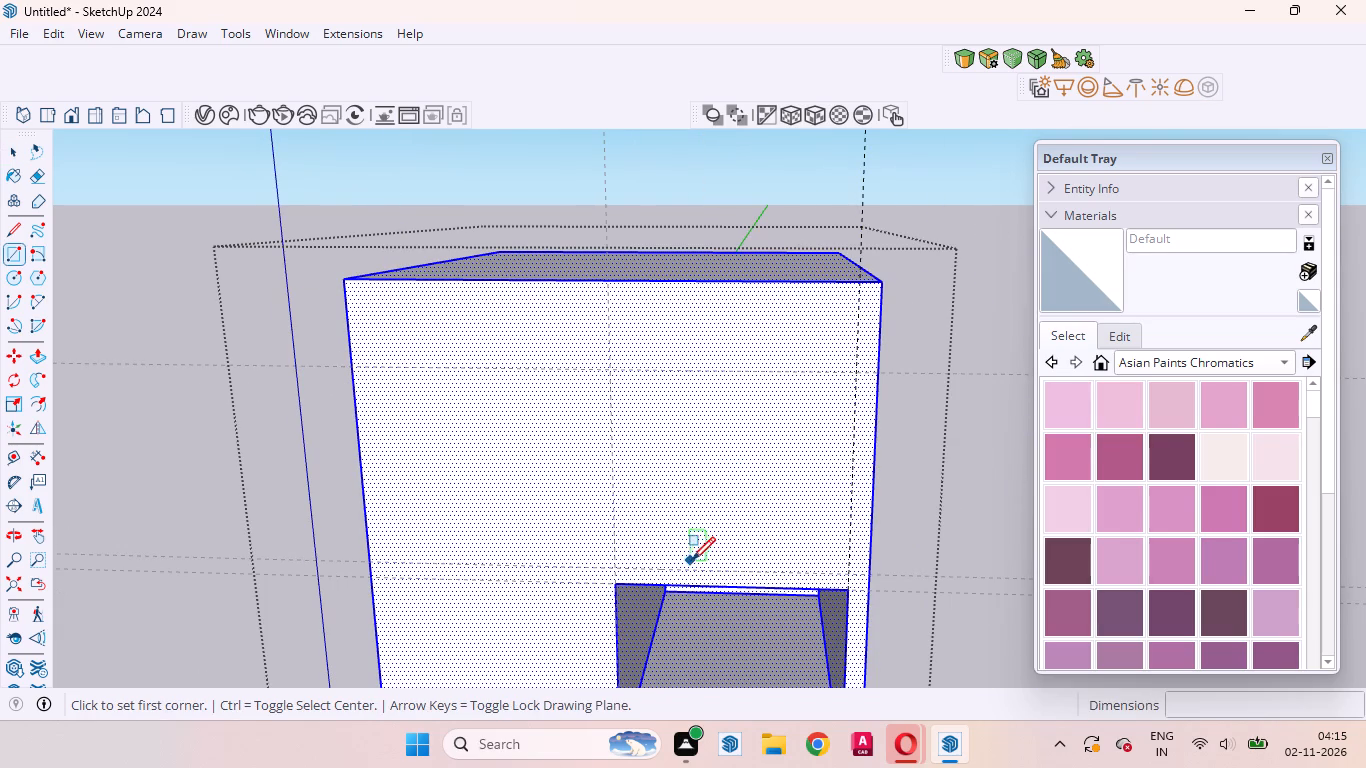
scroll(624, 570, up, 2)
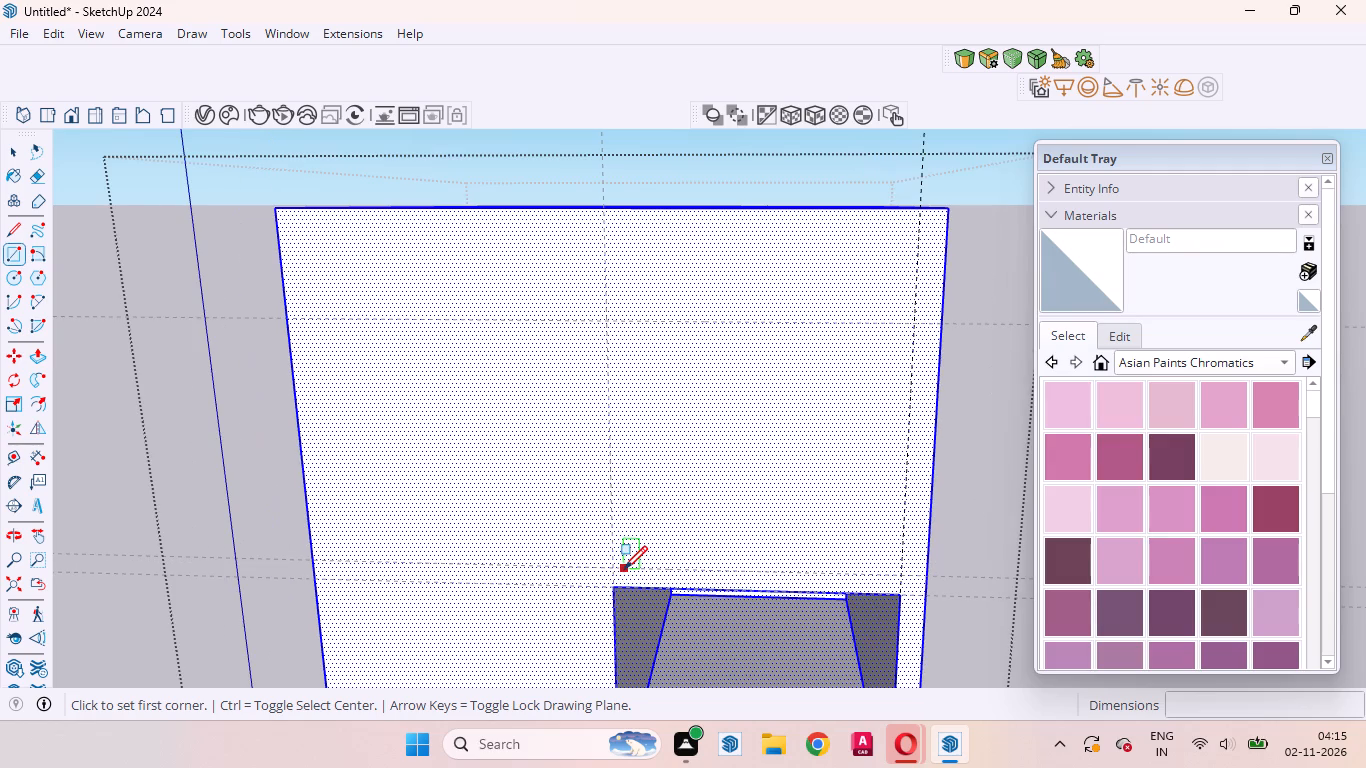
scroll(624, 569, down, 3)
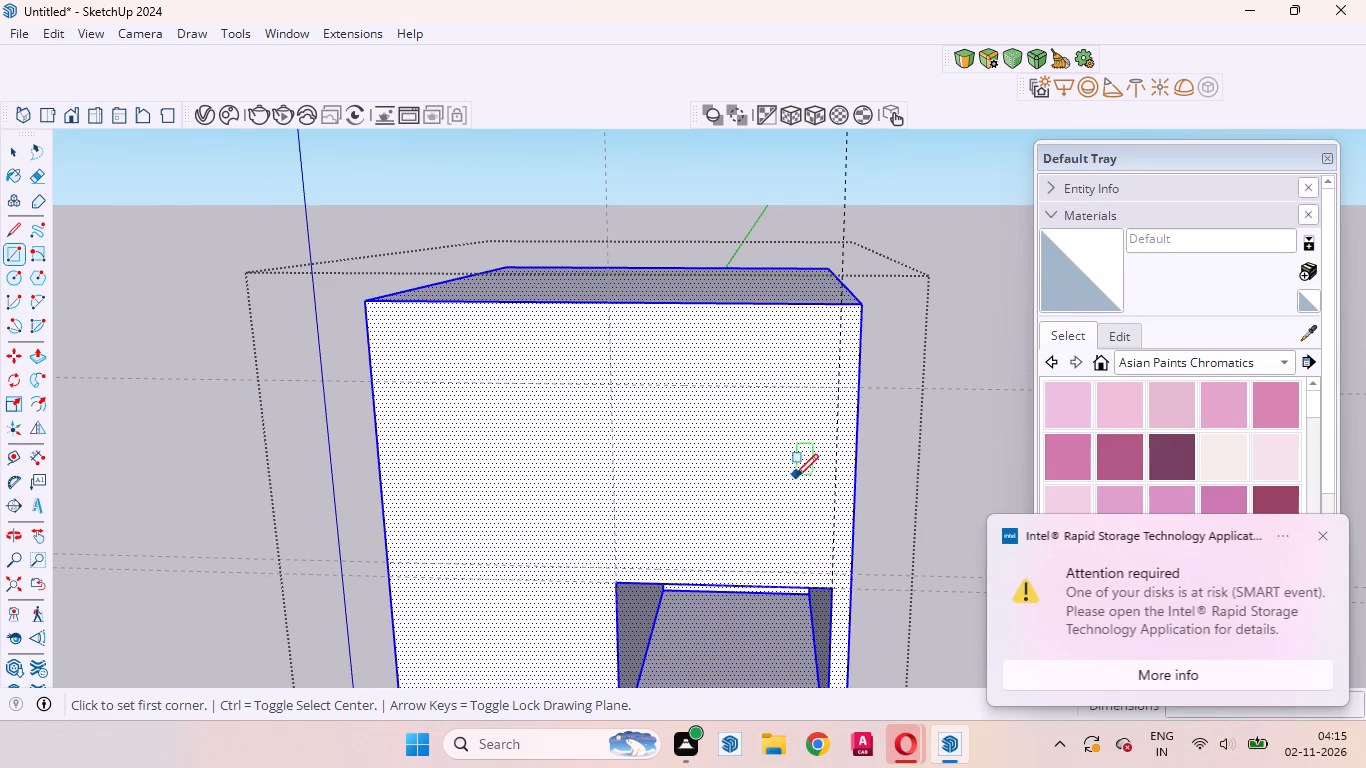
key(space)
Place a horizontal guide on the front face, 3" above the upper of the two guides over the ground-floor recess.
scroll(714, 581, up, 4)
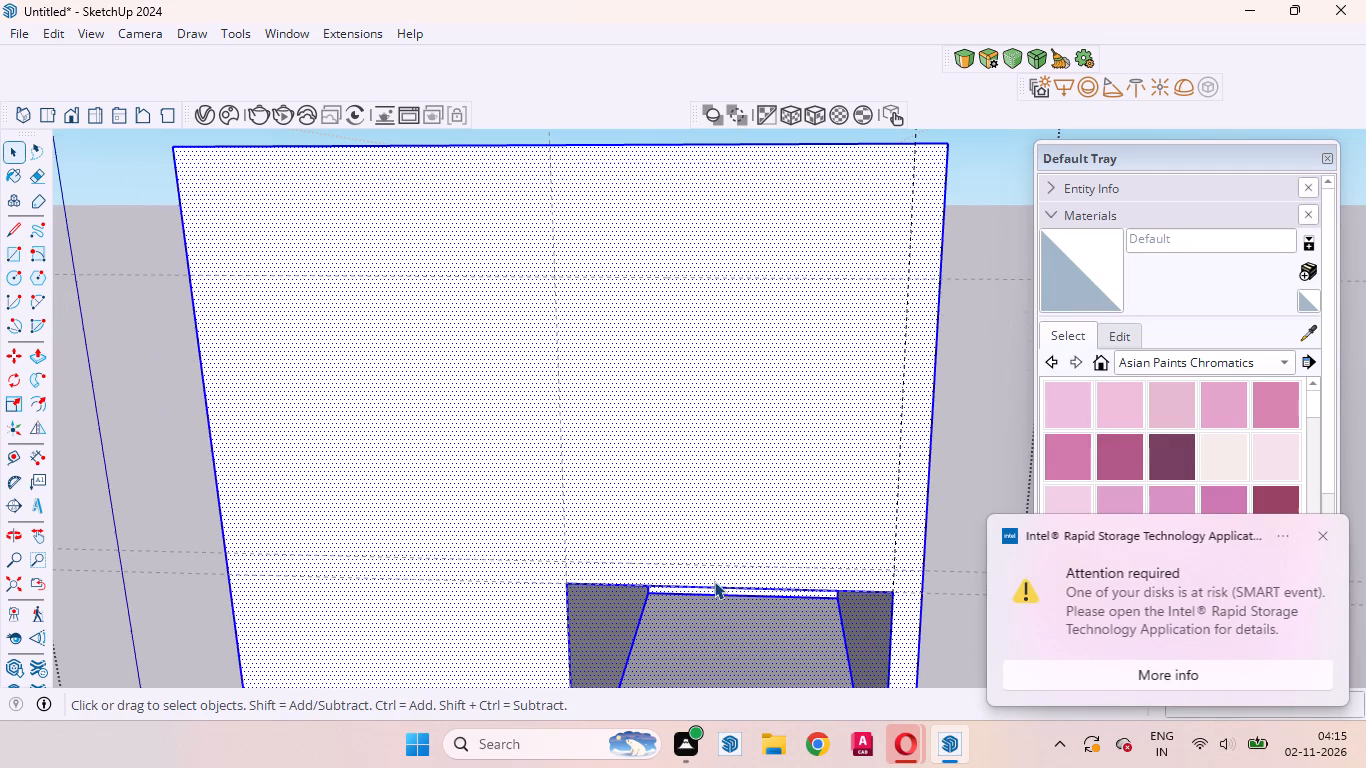
key(t)
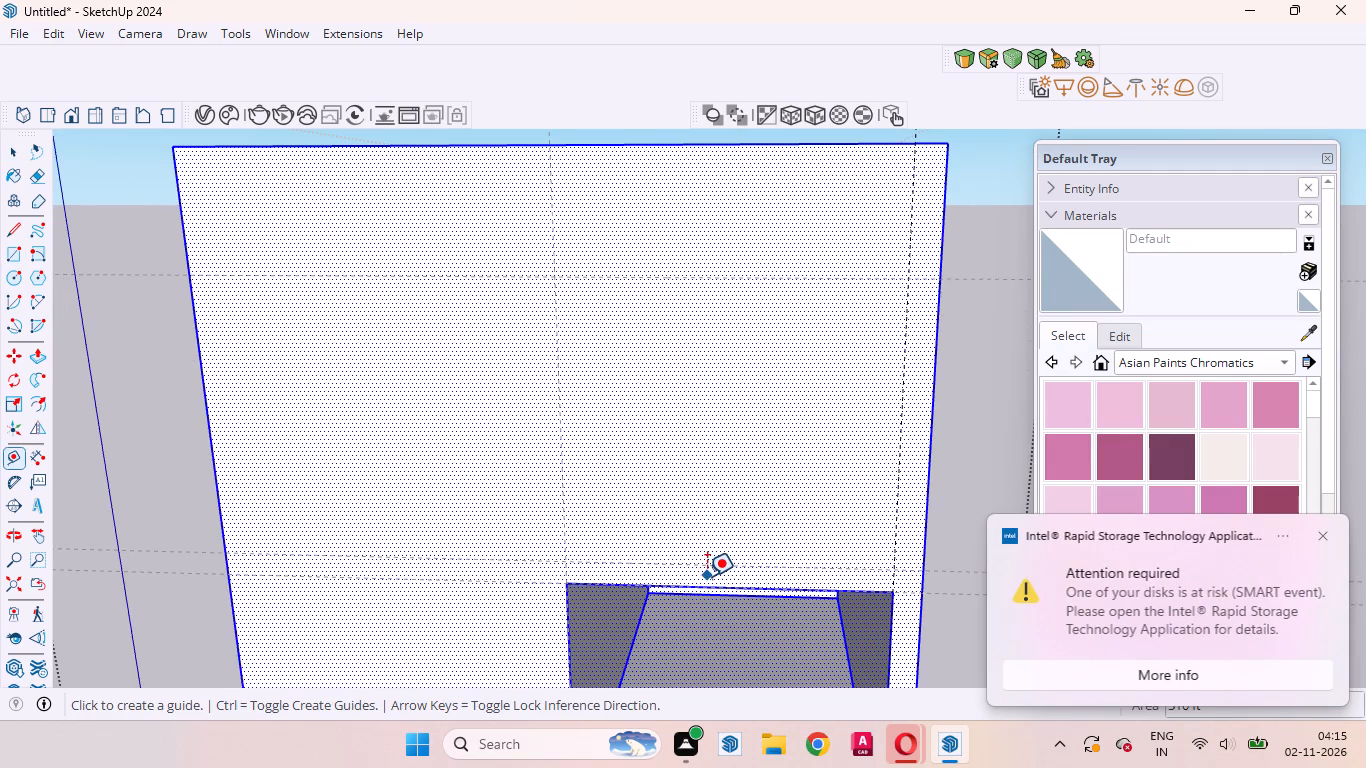
scroll(707, 576, up, 4)
click(705, 559)
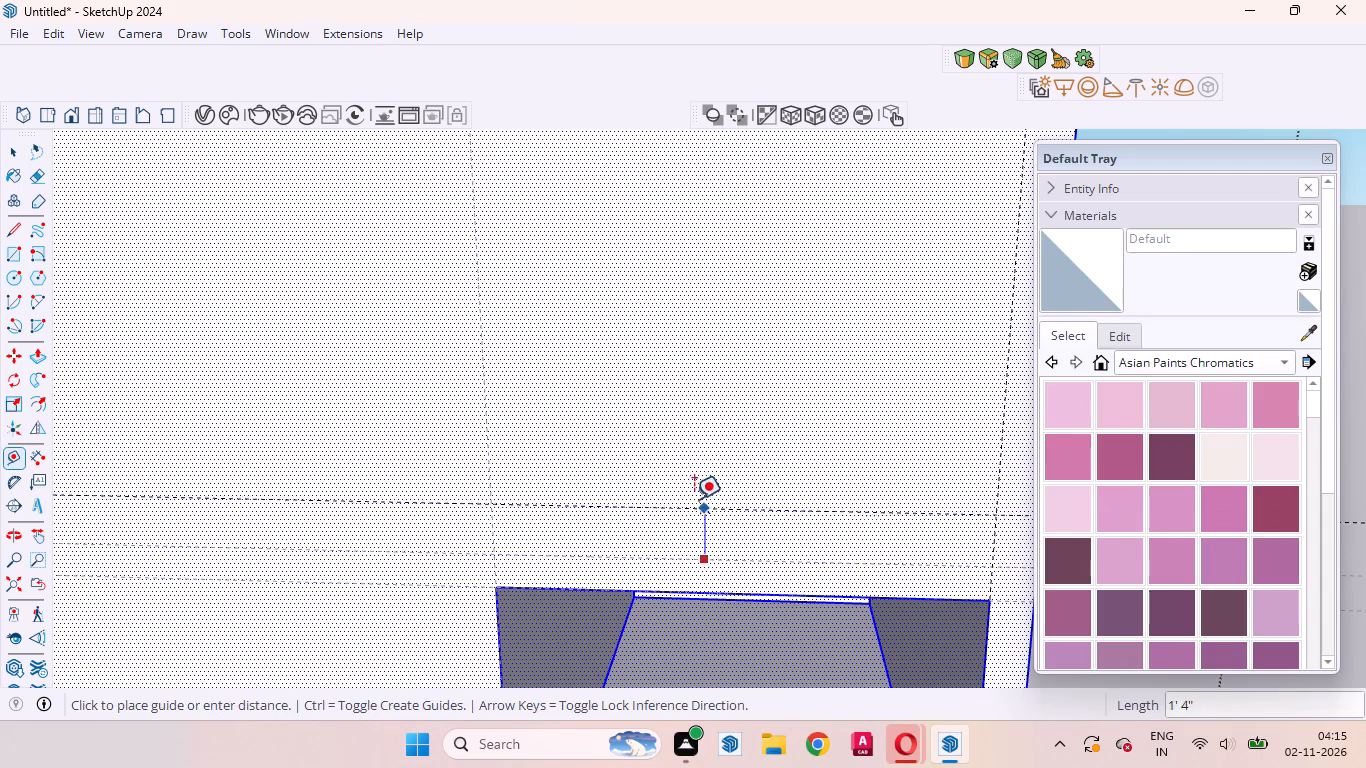
scroll(686, 507, down, 6)
scroll(728, 522, up, 2)
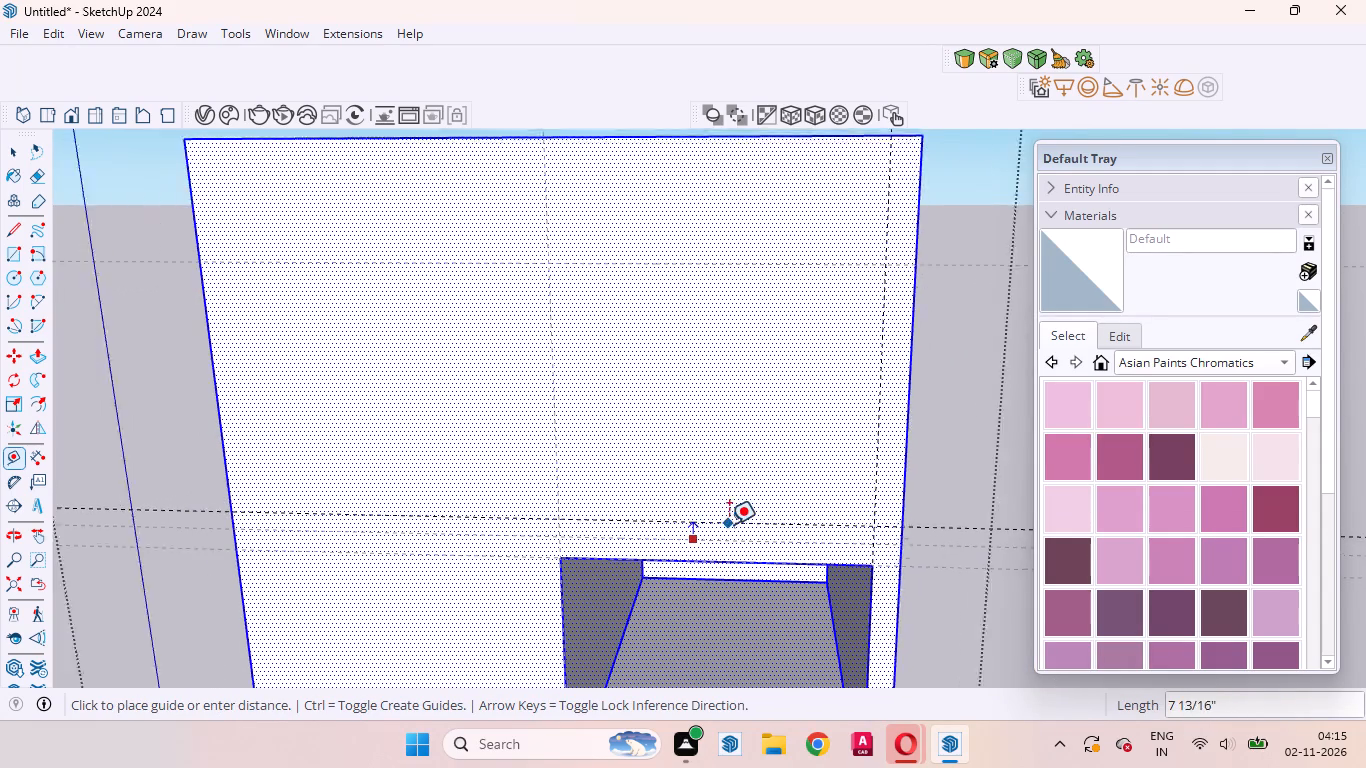
scroll(729, 524, up, 1)
middle_drag(732, 527, 420, 376)
scroll(710, 521, up, 2)
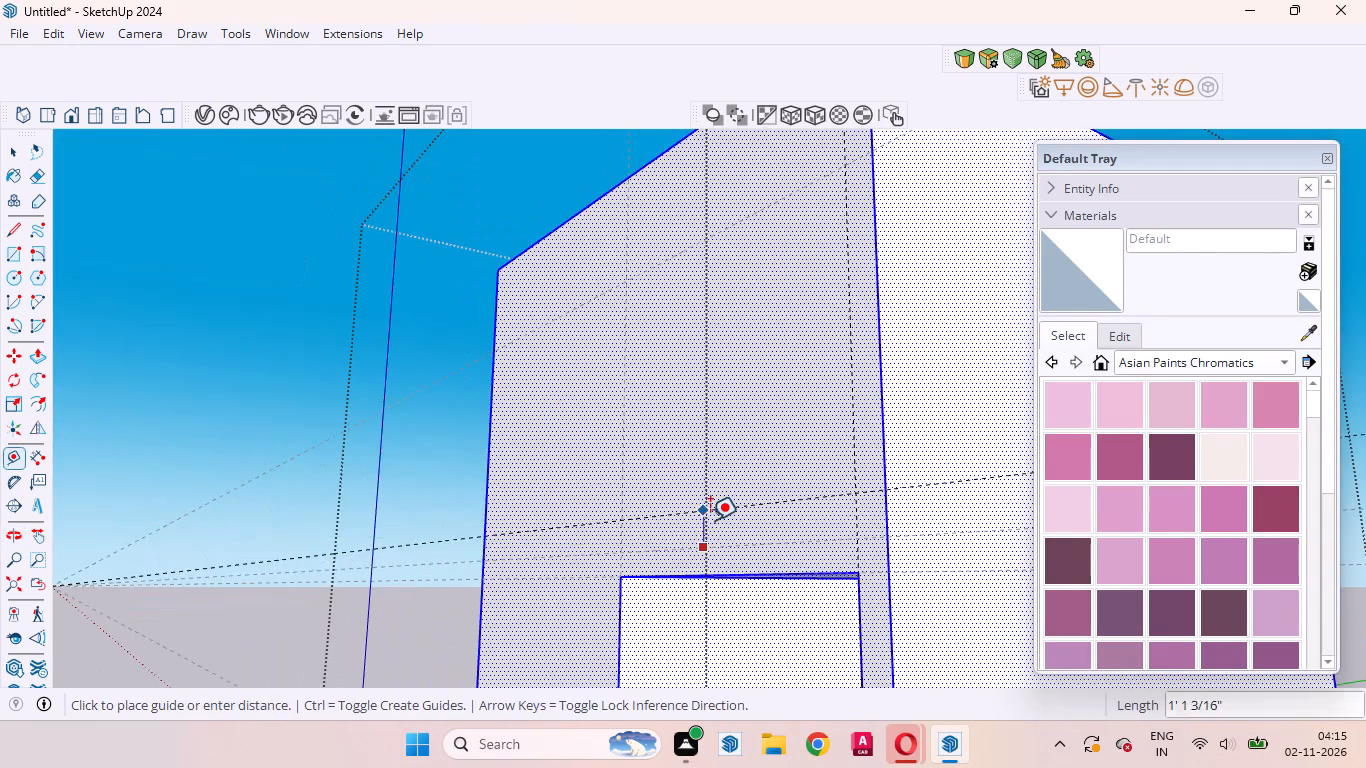
scroll(710, 520, up, 4)
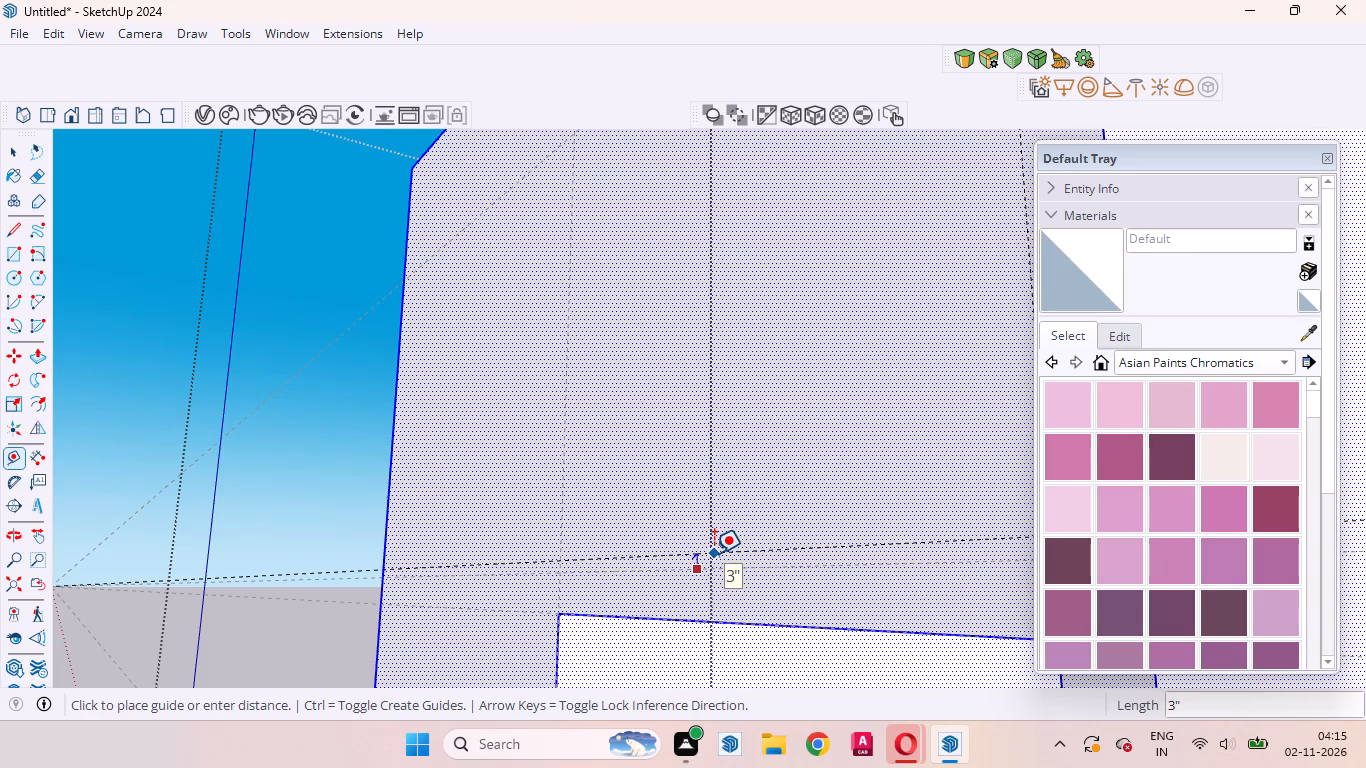
click(714, 553)
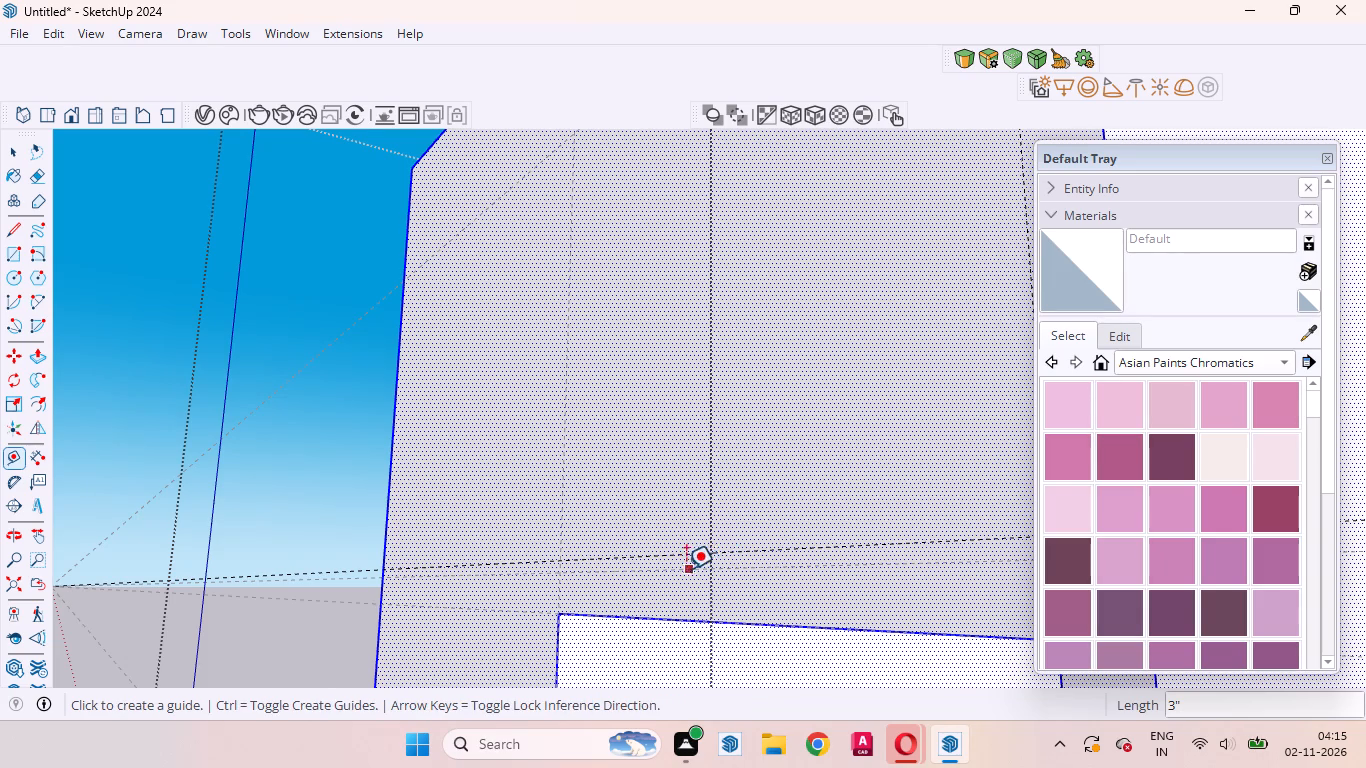
Place a vertical guide on the front face, 3" inward from the guide near the block's right edge.
middle_drag(684, 574, 881, 632)
scroll(881, 632, up, 1)
scroll(777, 606, down, 10)
middle_drag(781, 610, 898, 618)
scroll(657, 585, down, 4)
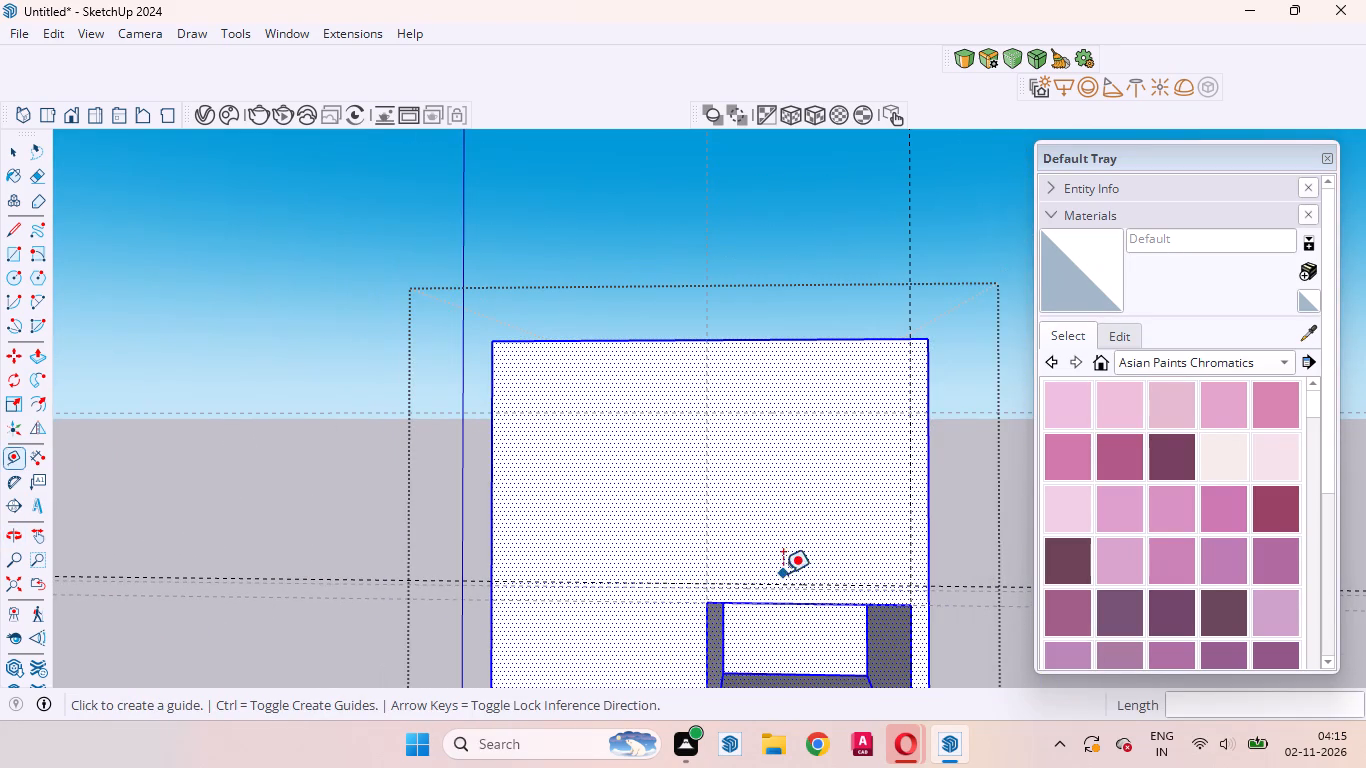
scroll(818, 495, up, 3)
scroll(985, 488, up, 4)
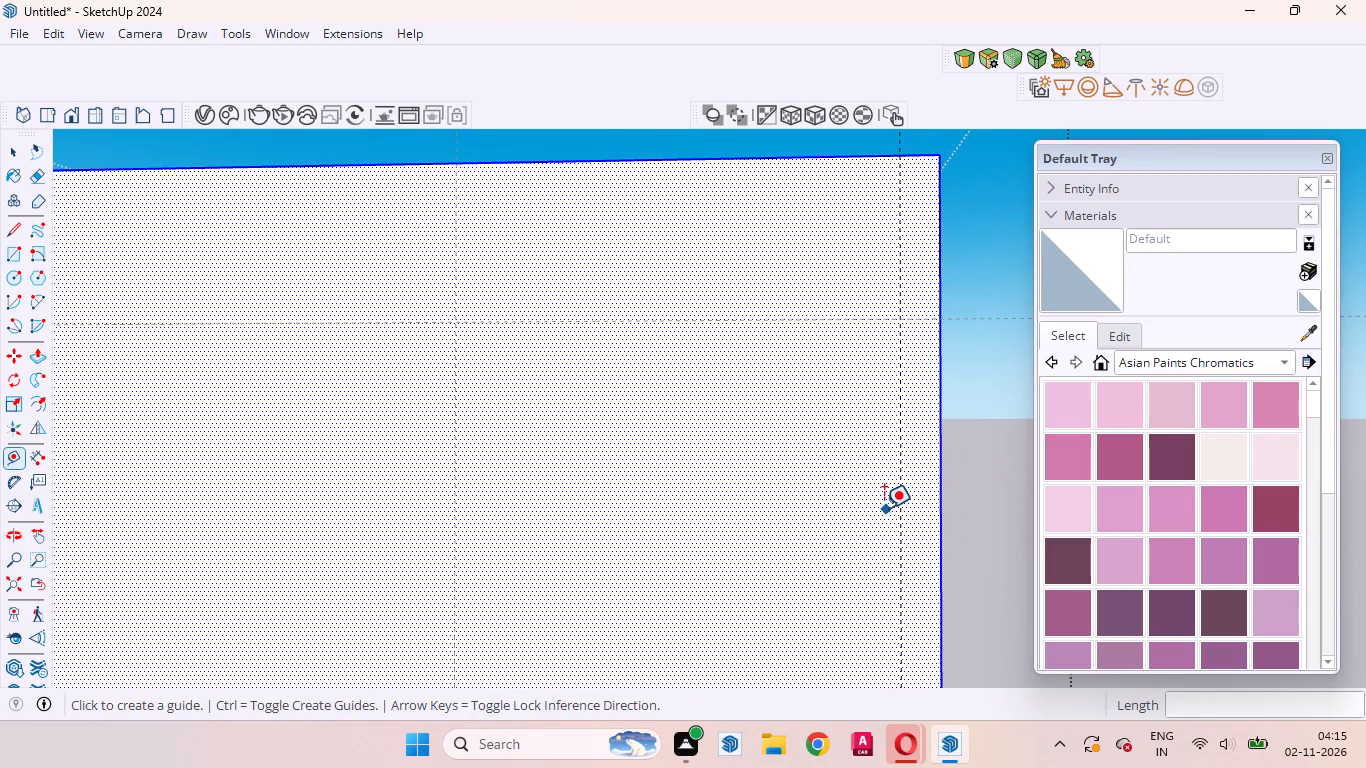
click(900, 499)
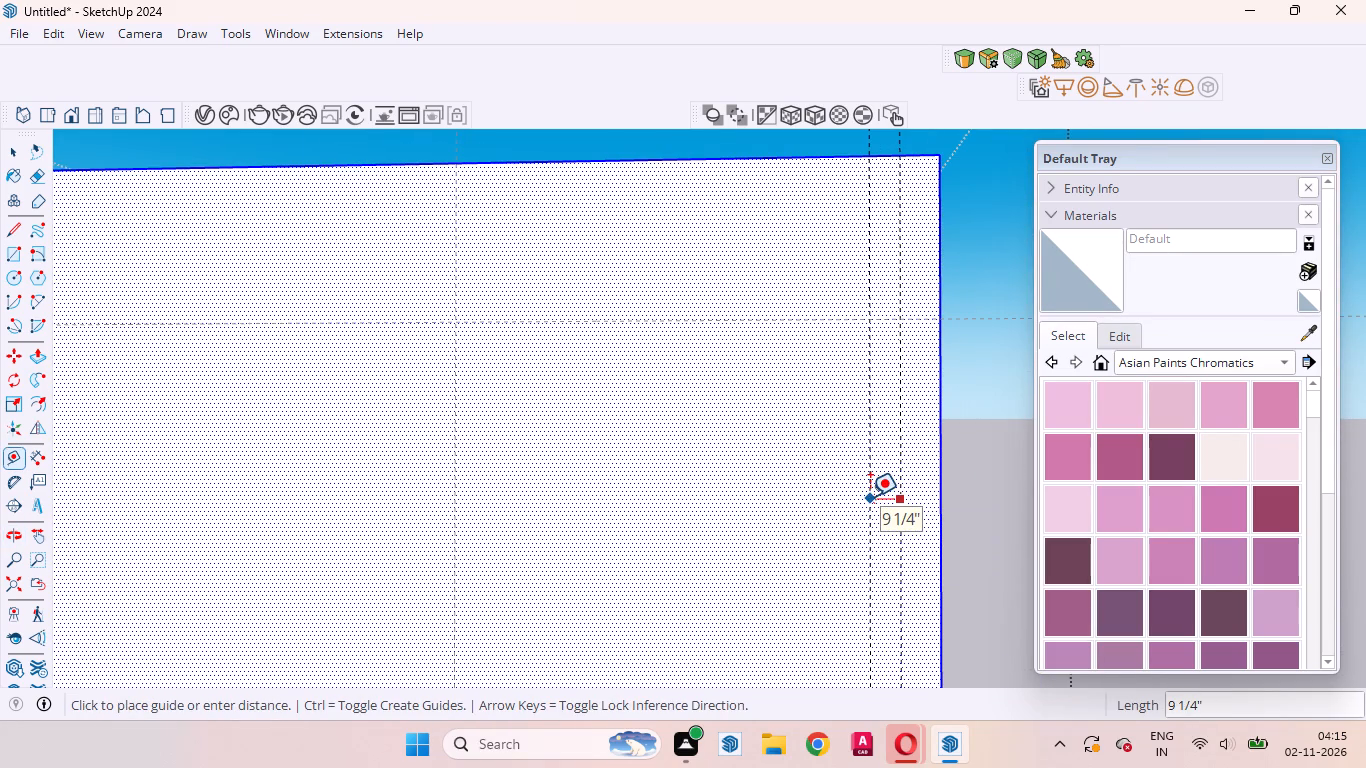
key(3)
key(Return)
Place a horizontal guide on the front face, 15" above the topmost horizontal guide.
scroll(858, 526, down, 7)
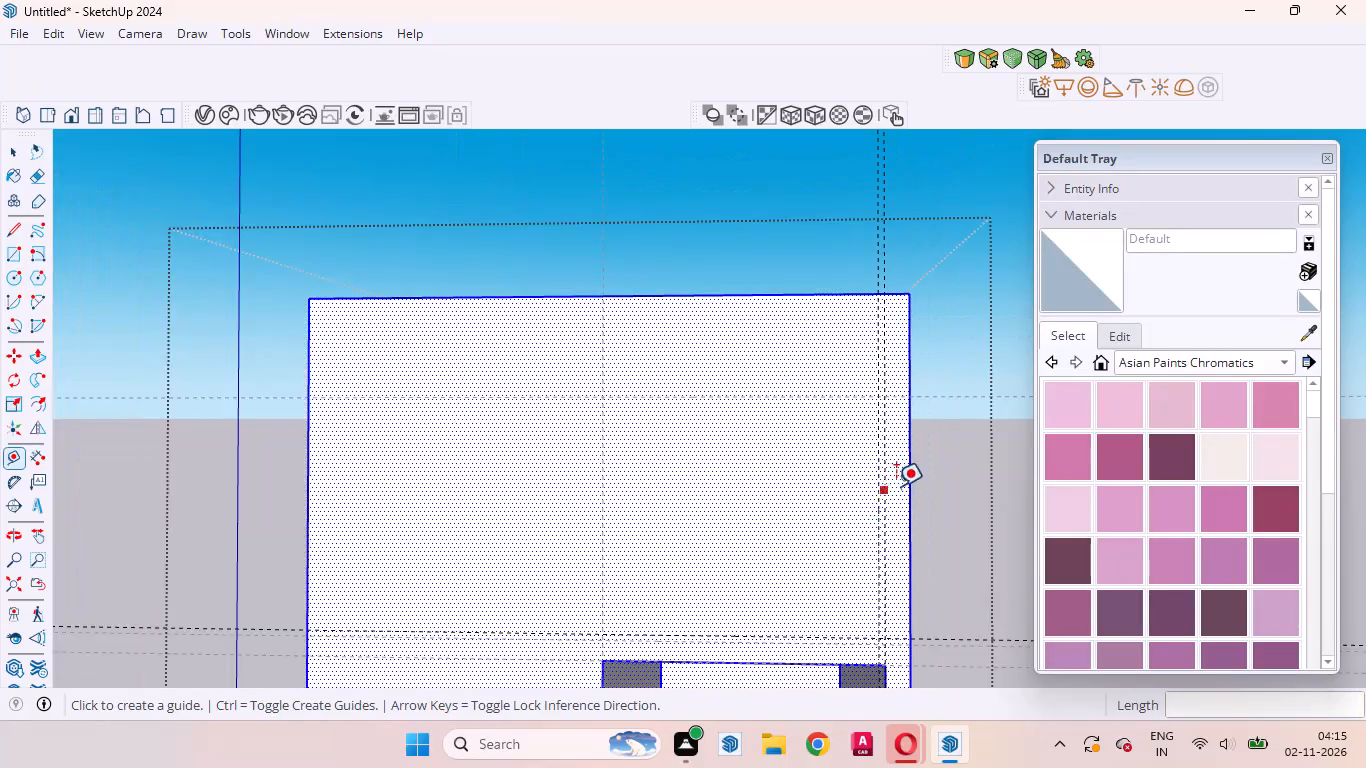
scroll(896, 486, down, 4)
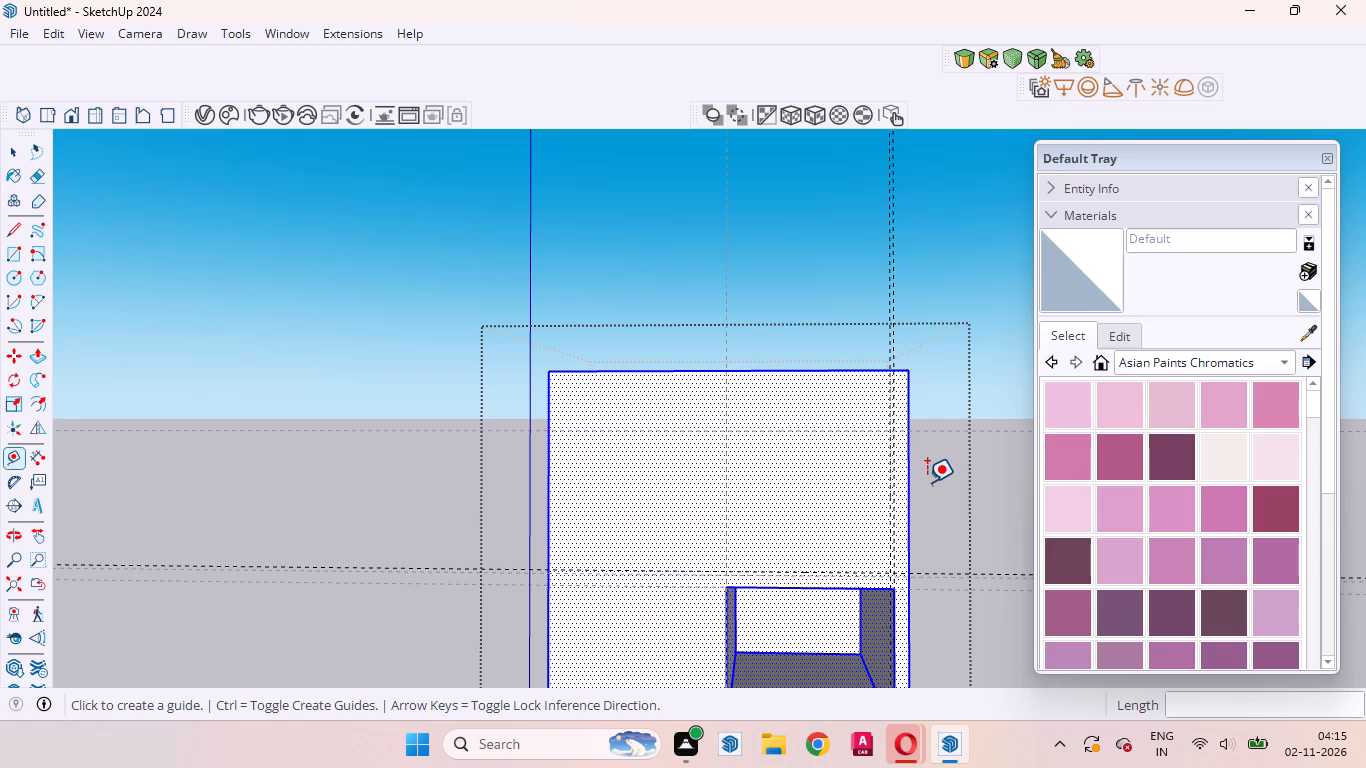
scroll(844, 433, up, 4)
click(839, 430)
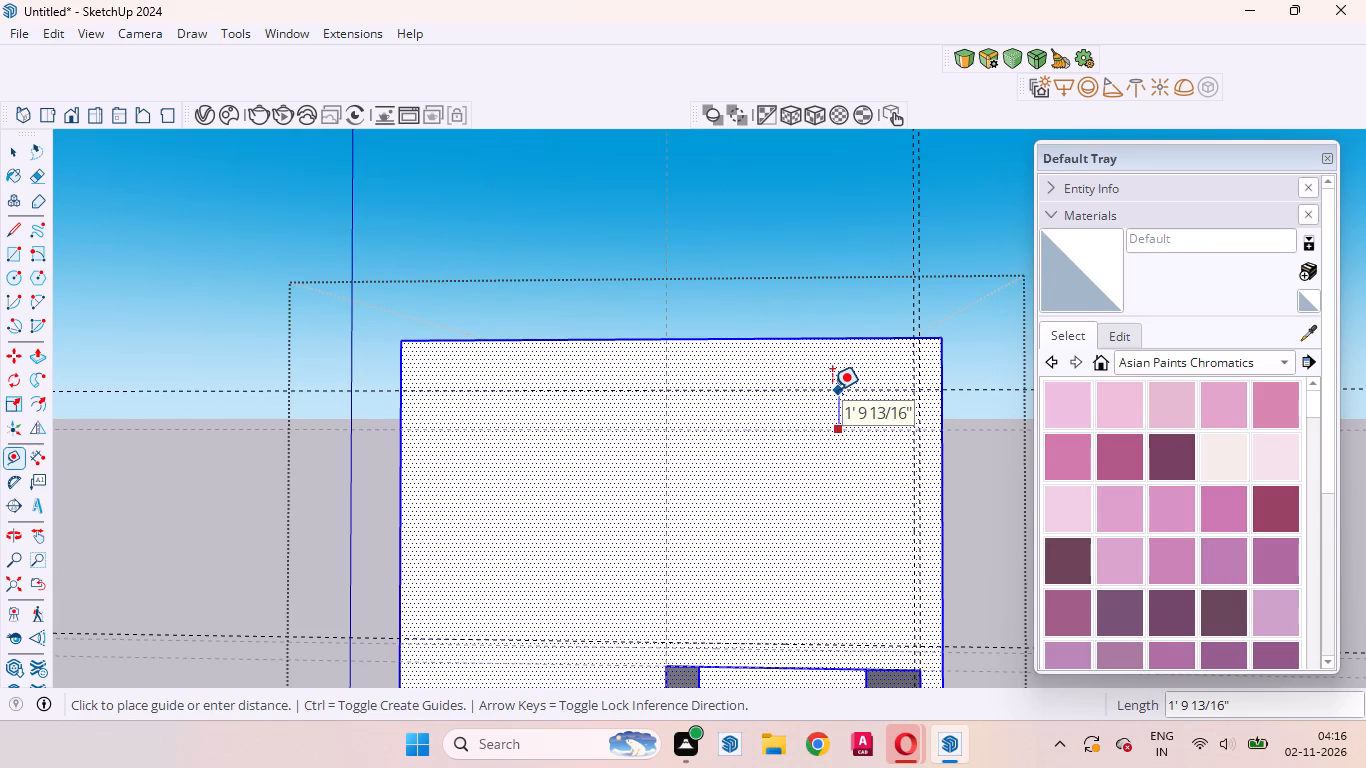
key(1)
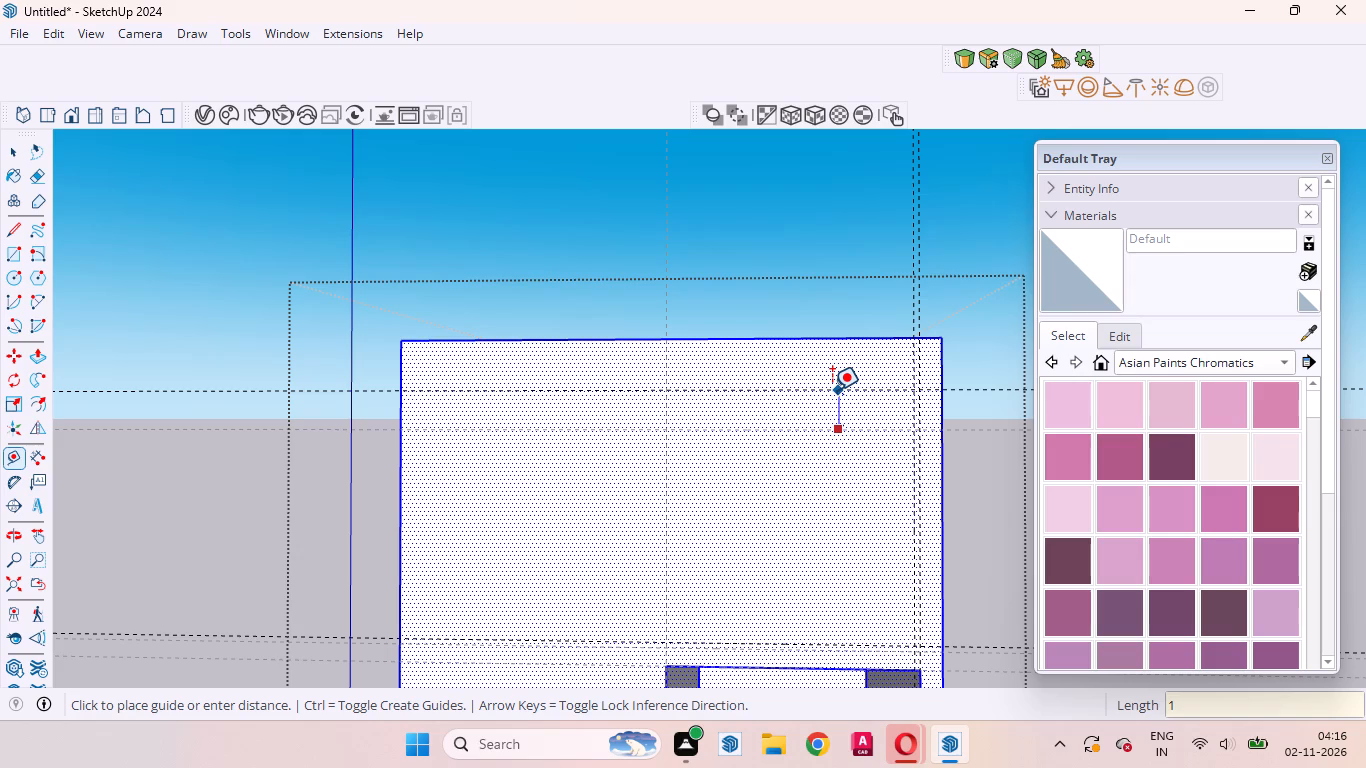
key(5)
key(Return)
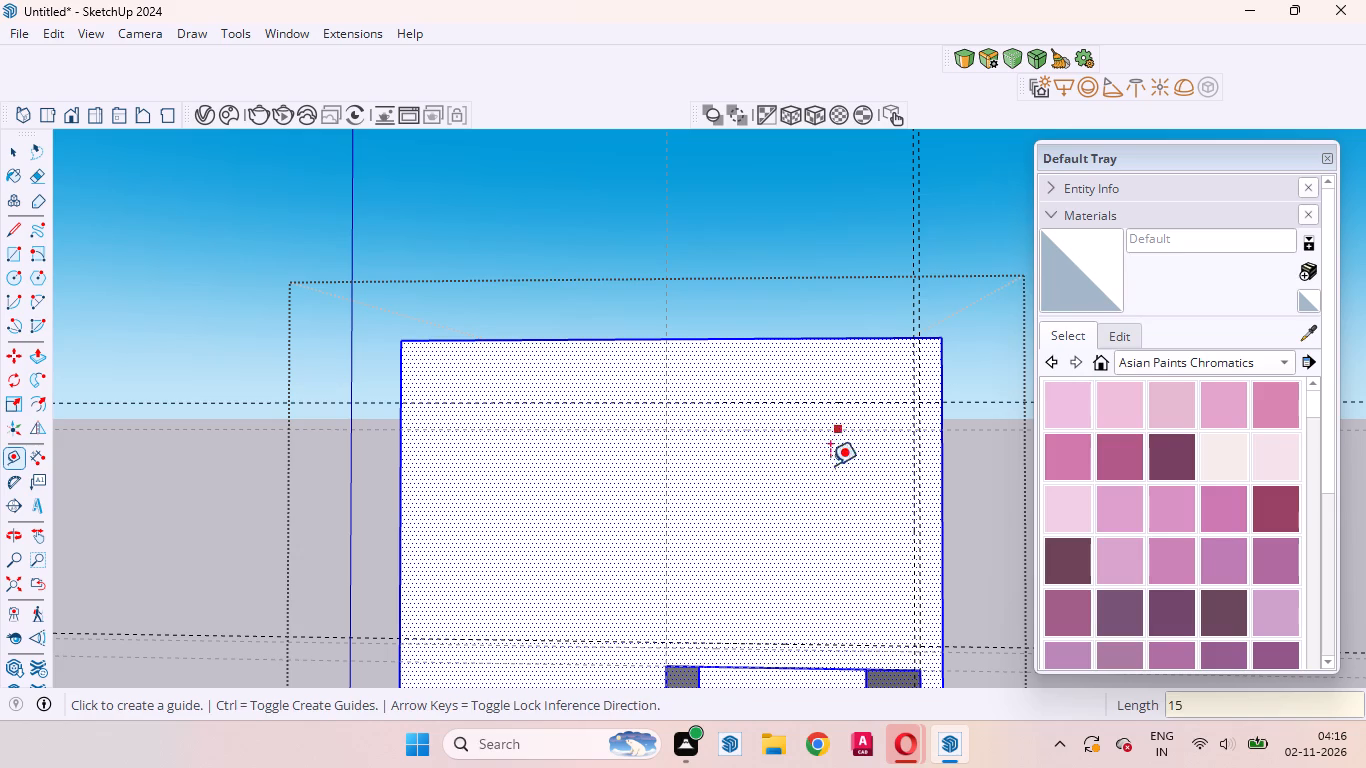
key(space)
Draw an 11' 3" by 9' 9" upper-floor rectangle from the central vertical guide, below the 15" guide, to the corner of the two 3" guides.
middle_drag(790, 553, 808, 587)
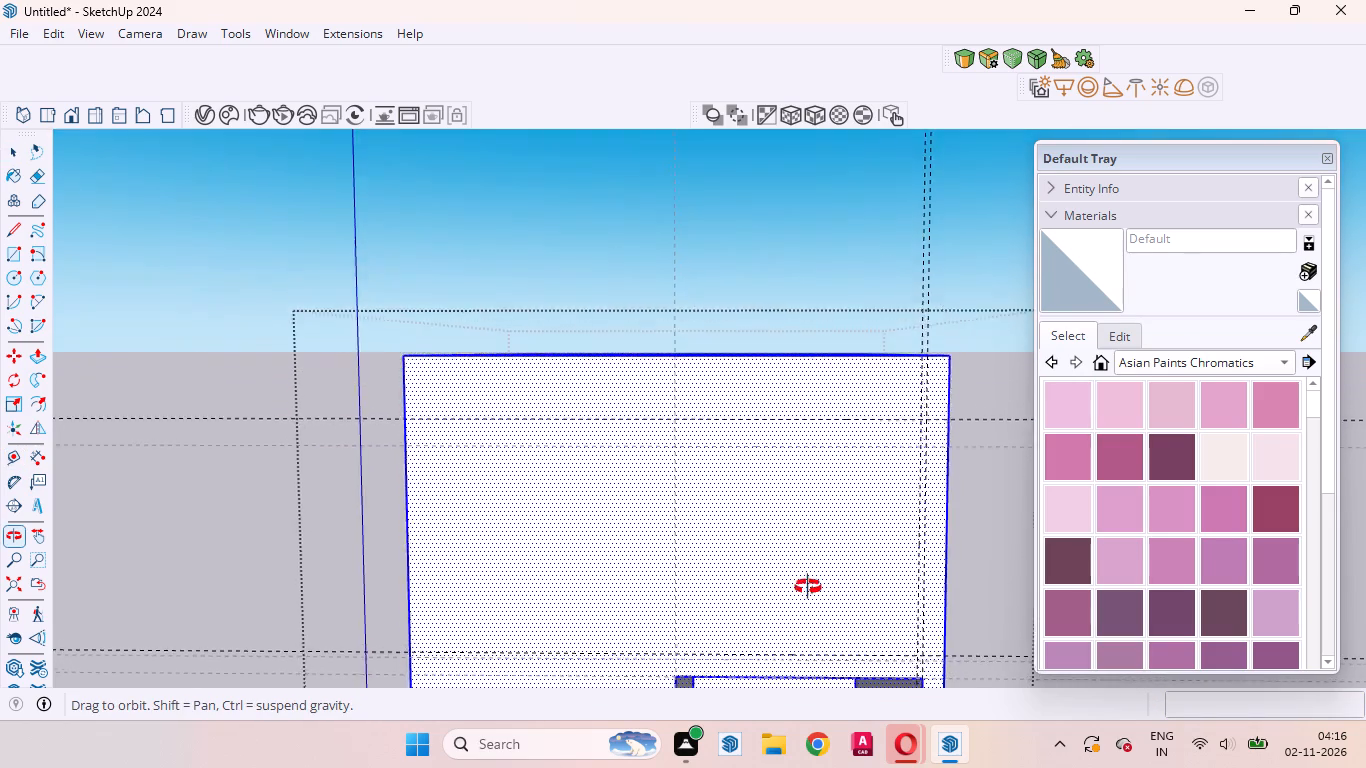
middle_drag(808, 587, 830, 639)
scroll(749, 581, down, 7)
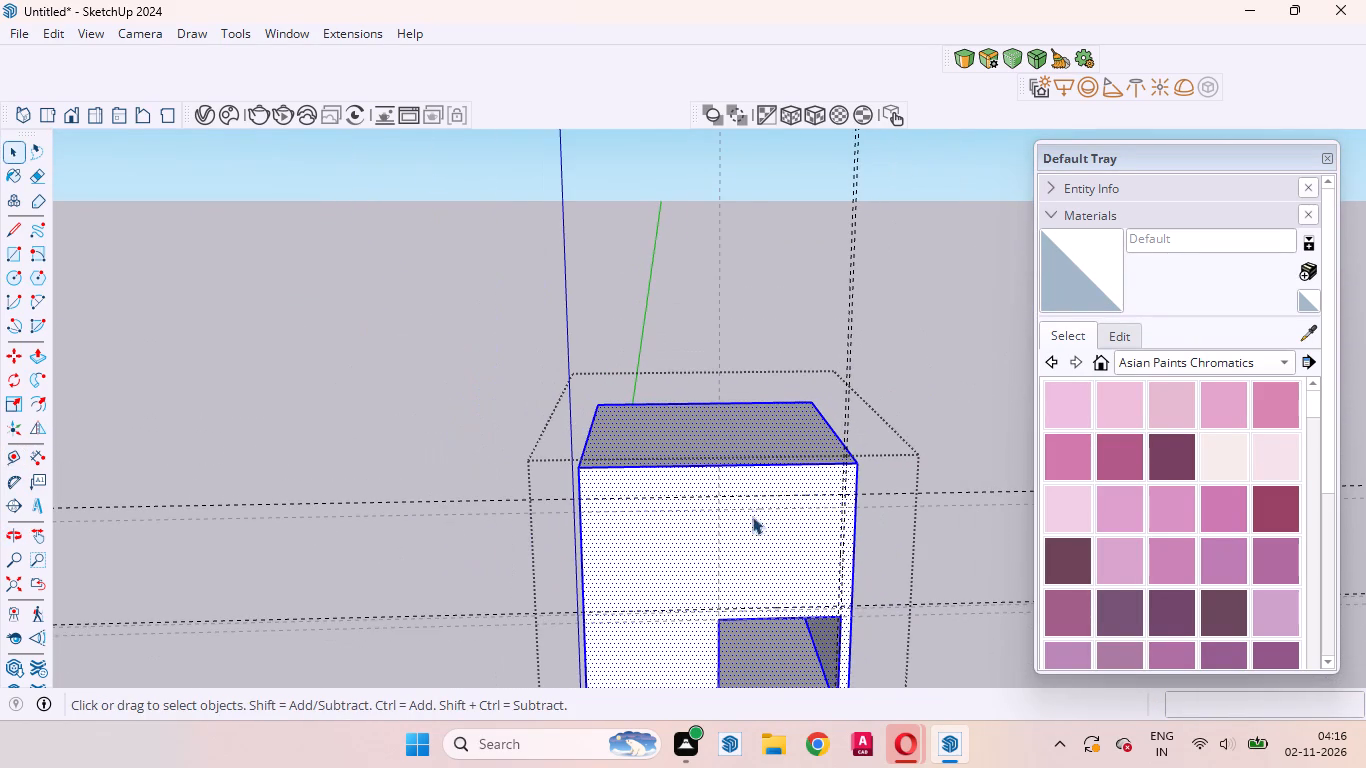
middle_drag(743, 552, 723, 551)
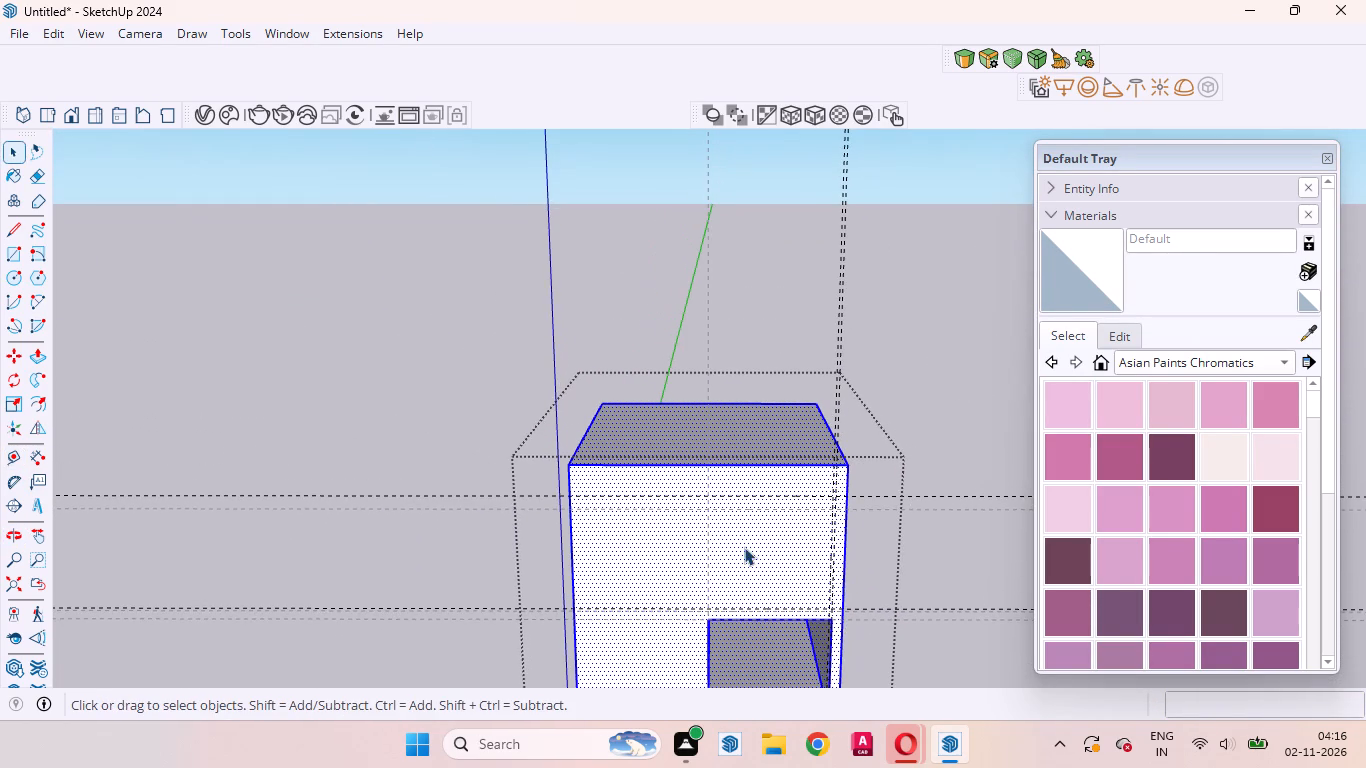
scroll(756, 549, up, 8)
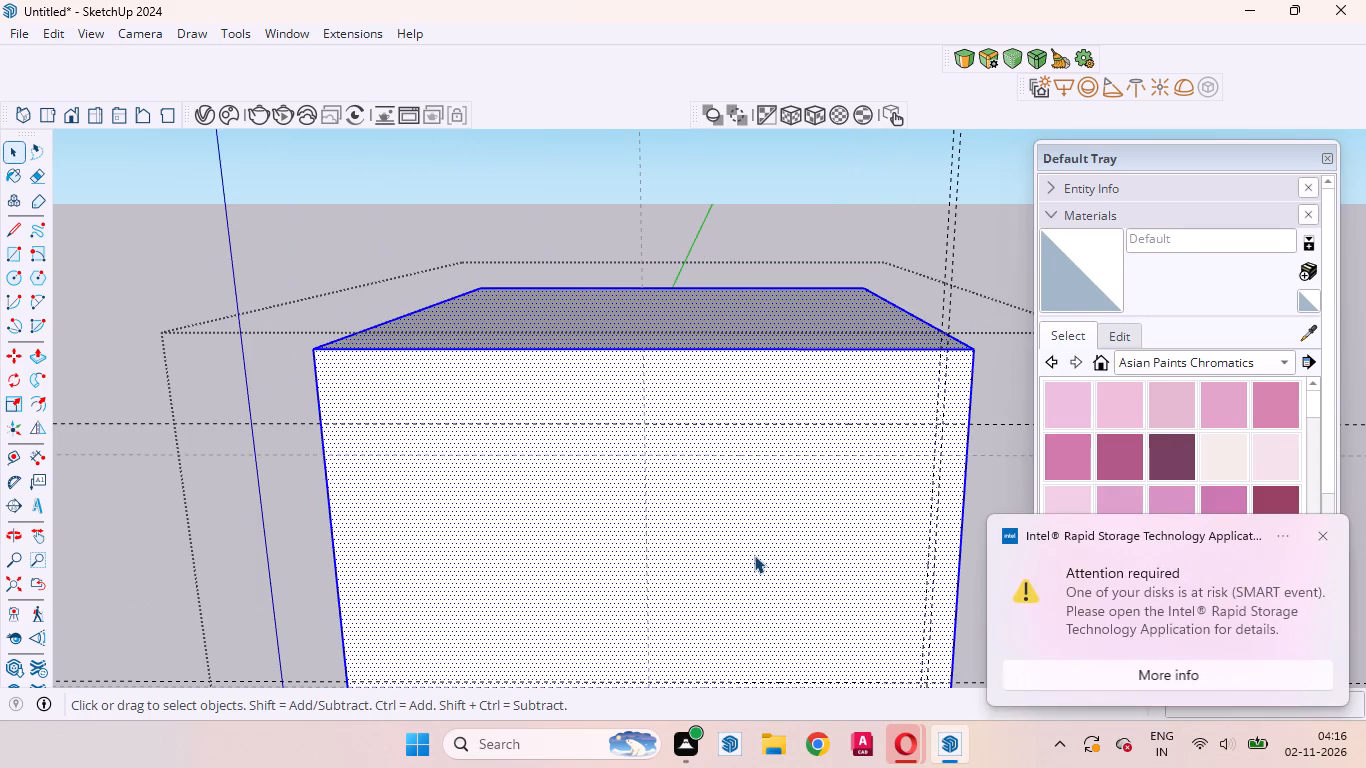
key(r)
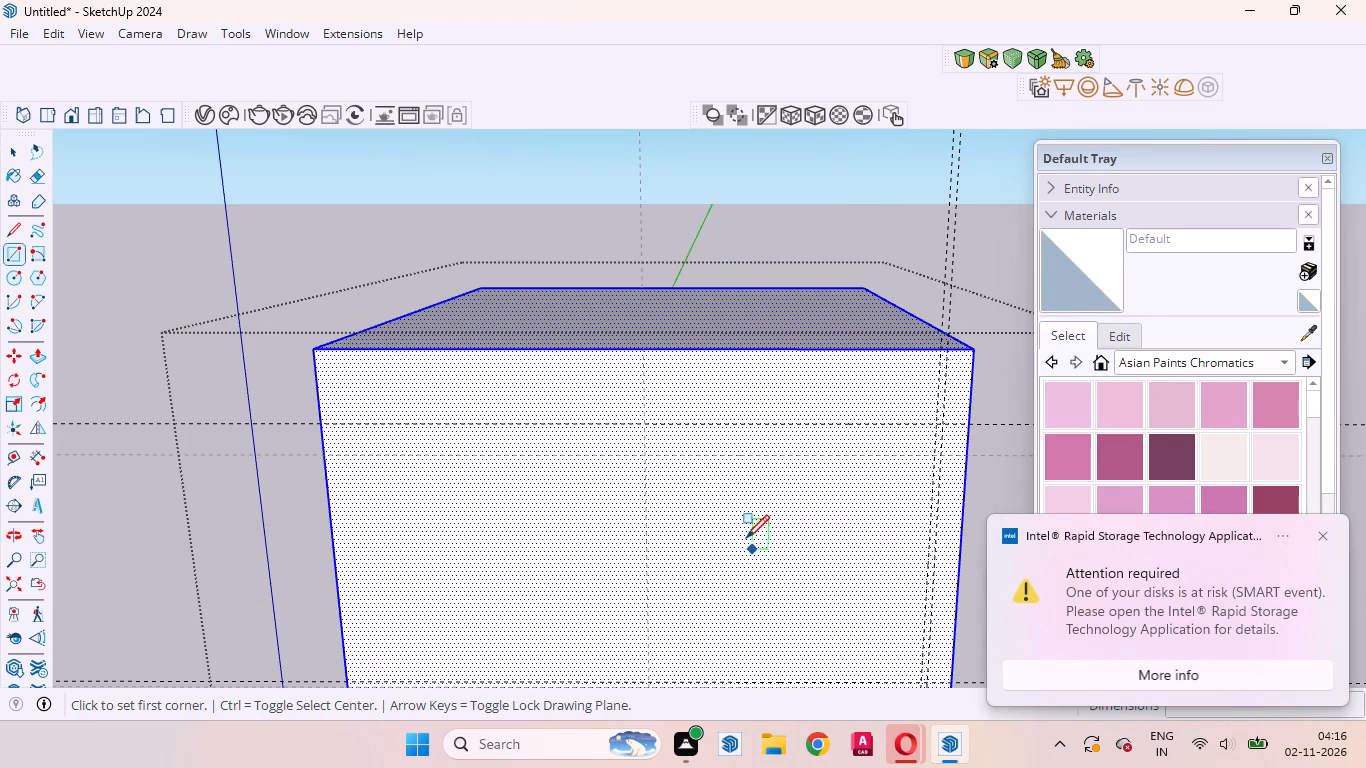
scroll(717, 482, down, 4)
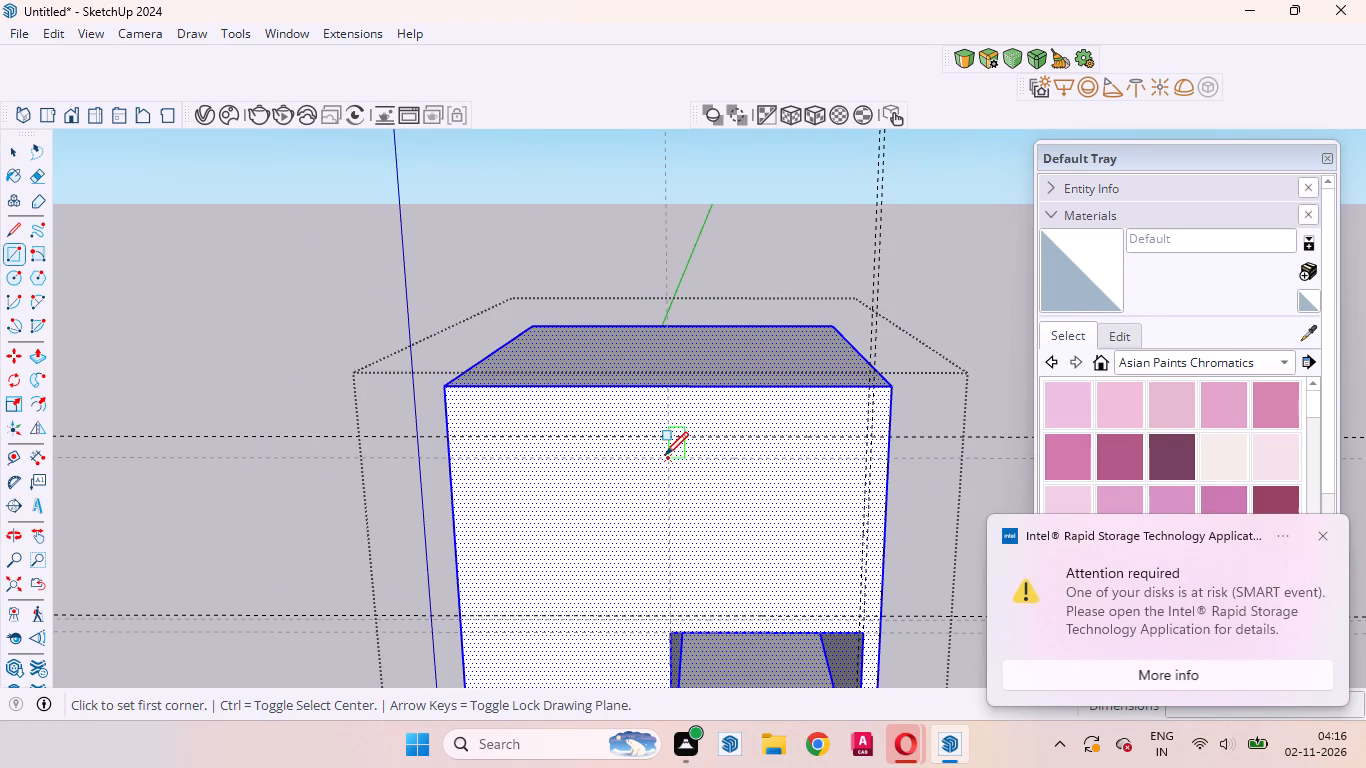
click(667, 455)
scroll(866, 626, up, 6)
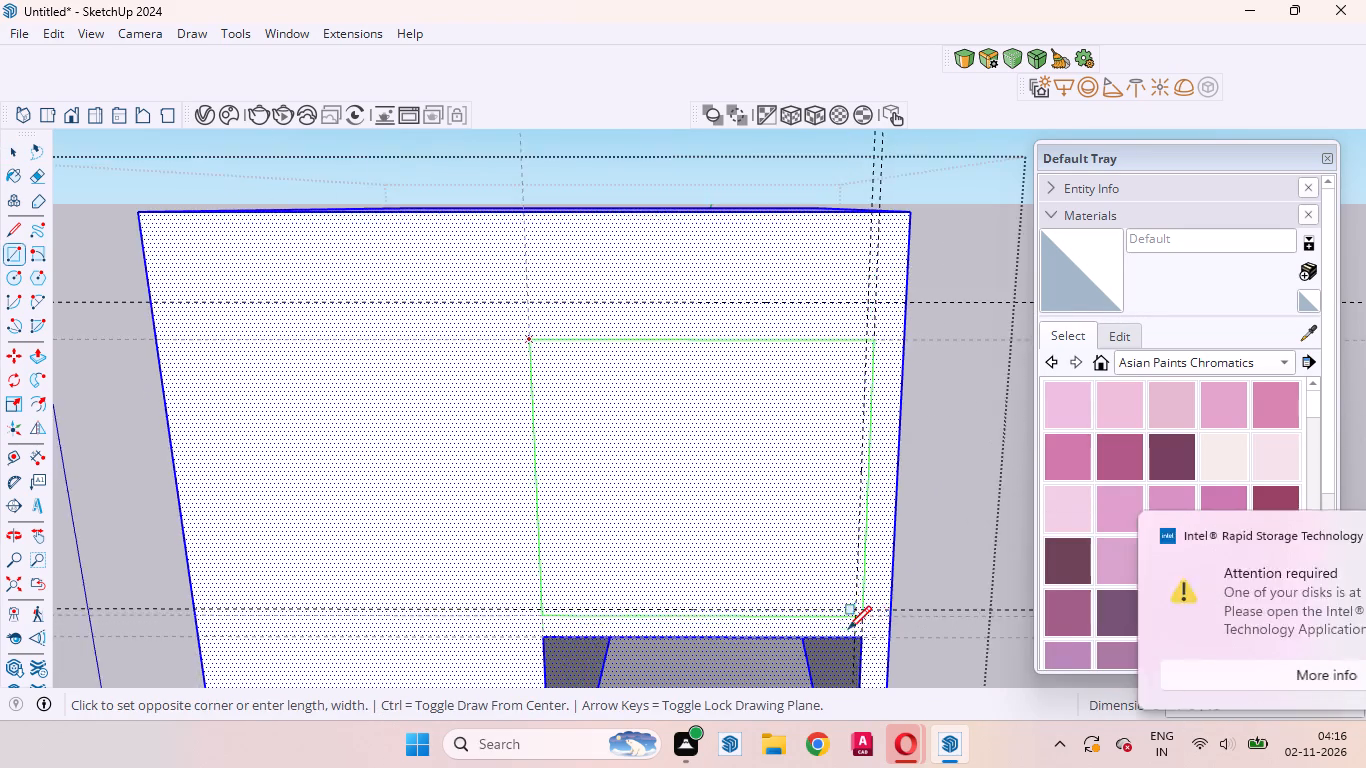
scroll(848, 629, up, 8)
click(867, 585)
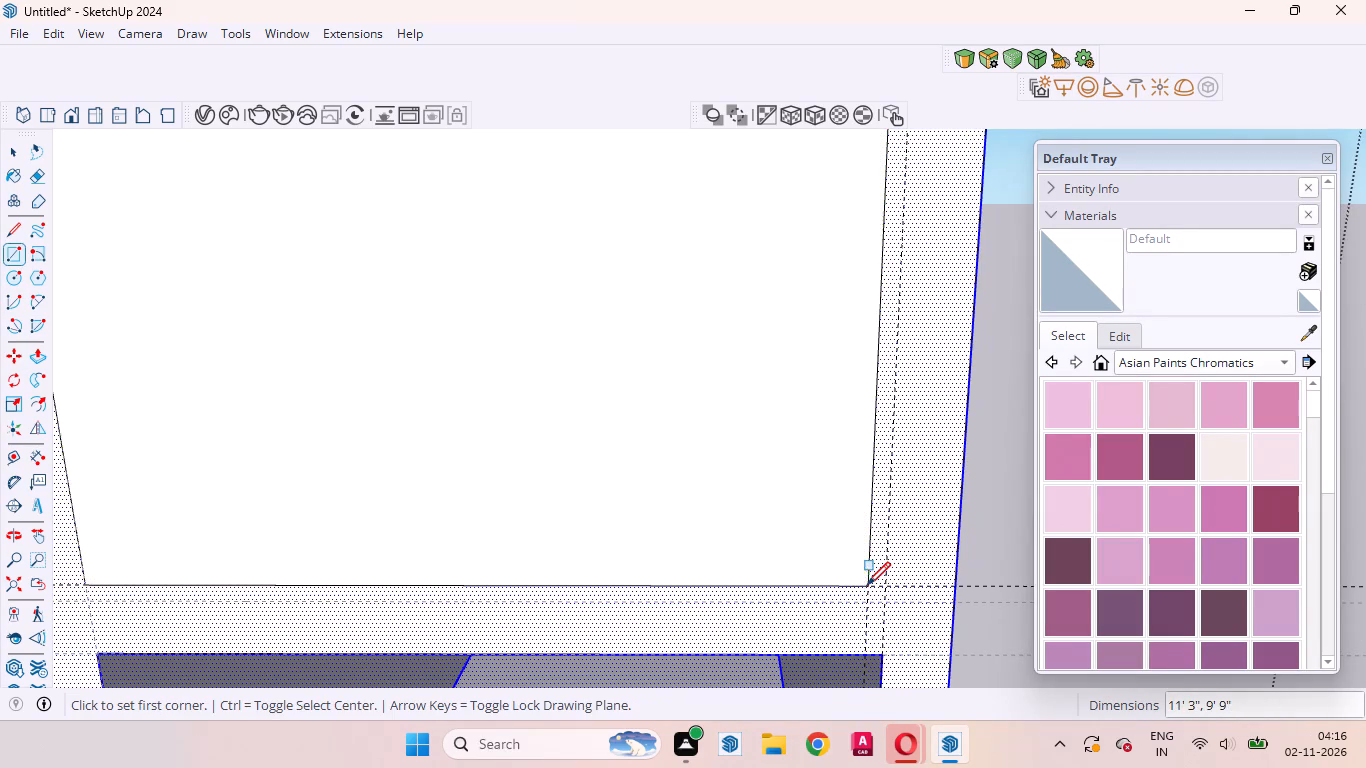
key(space)
Push the 11' 3" by 9' 9" rectangle 6' into the block to form an upper-floor recess.
scroll(850, 631, down, 5)
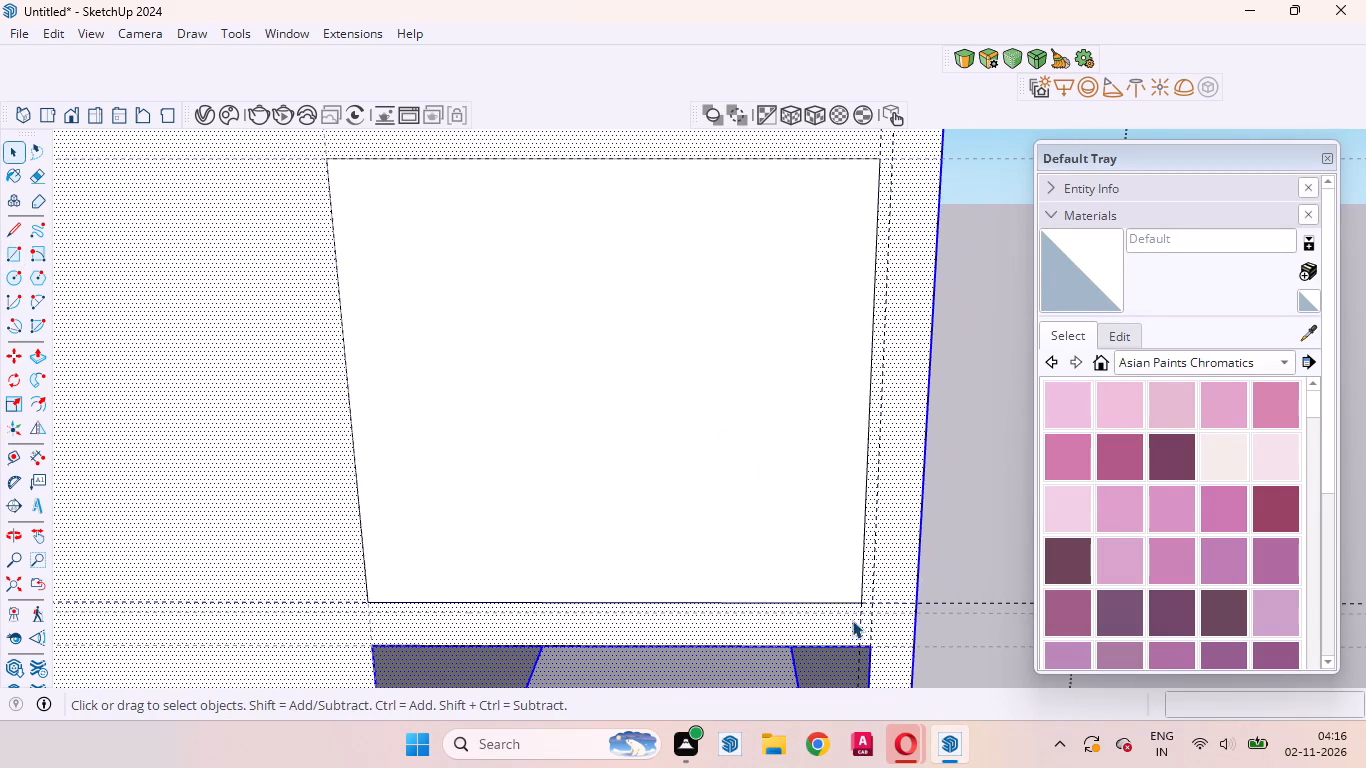
middle_drag(664, 470, 778, 505)
click(689, 475)
scroll(734, 489, down, 9)
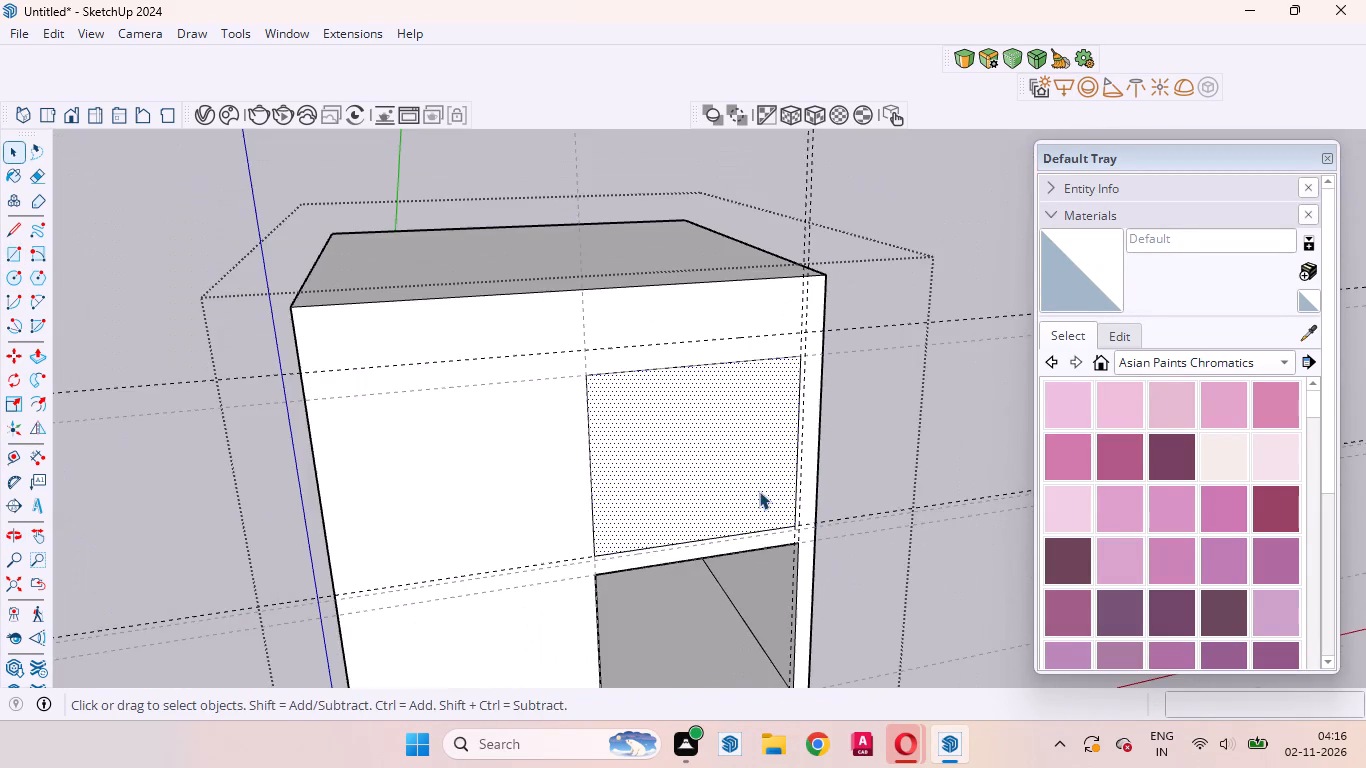
middle_drag(712, 482, 789, 464)
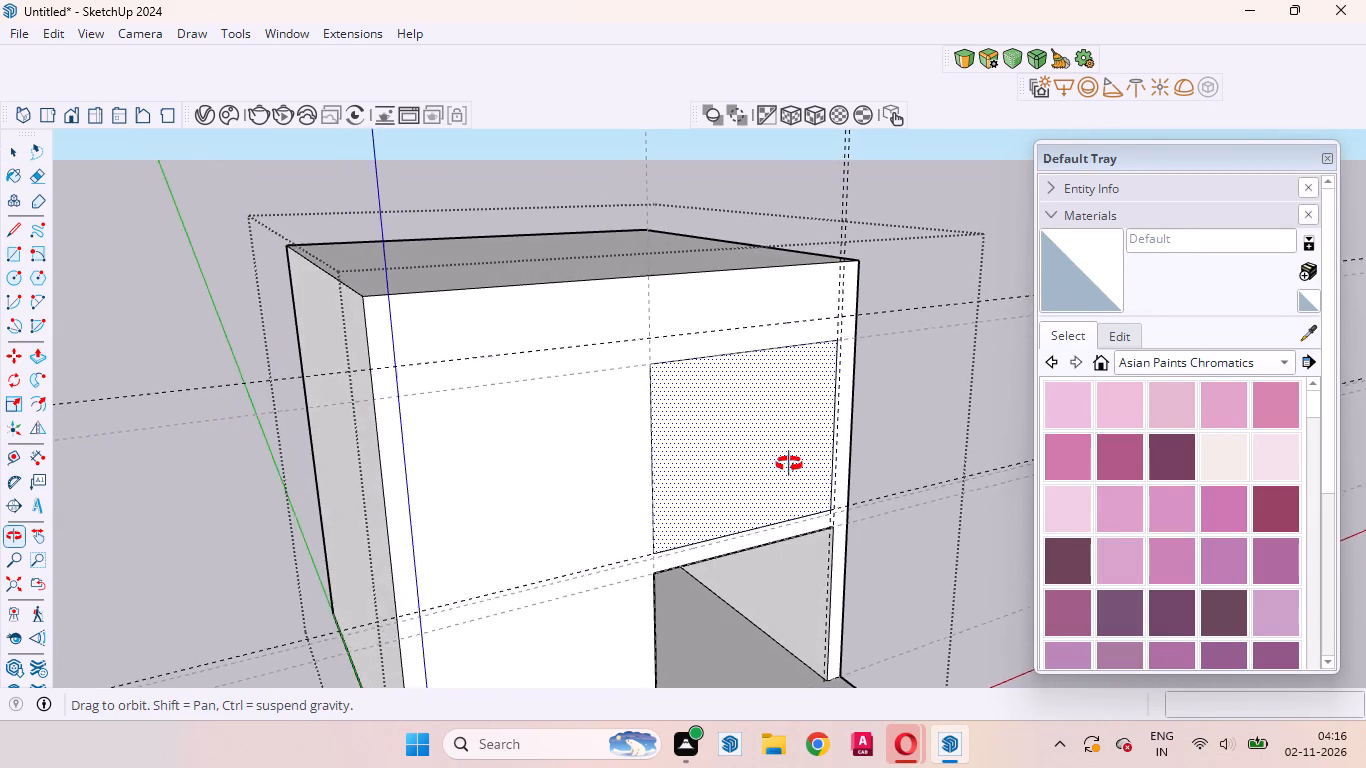
middle_drag(789, 464, 753, 460)
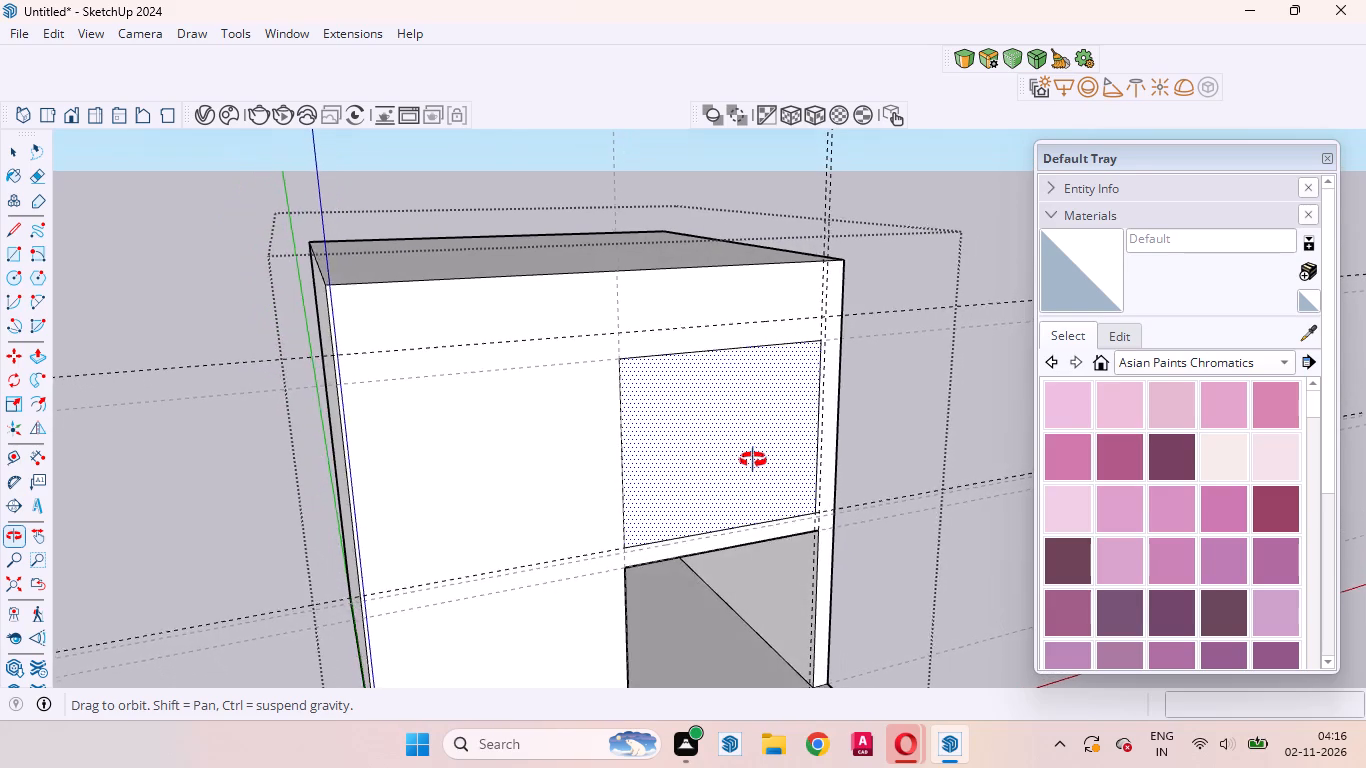
middle_drag(753, 460, 751, 460)
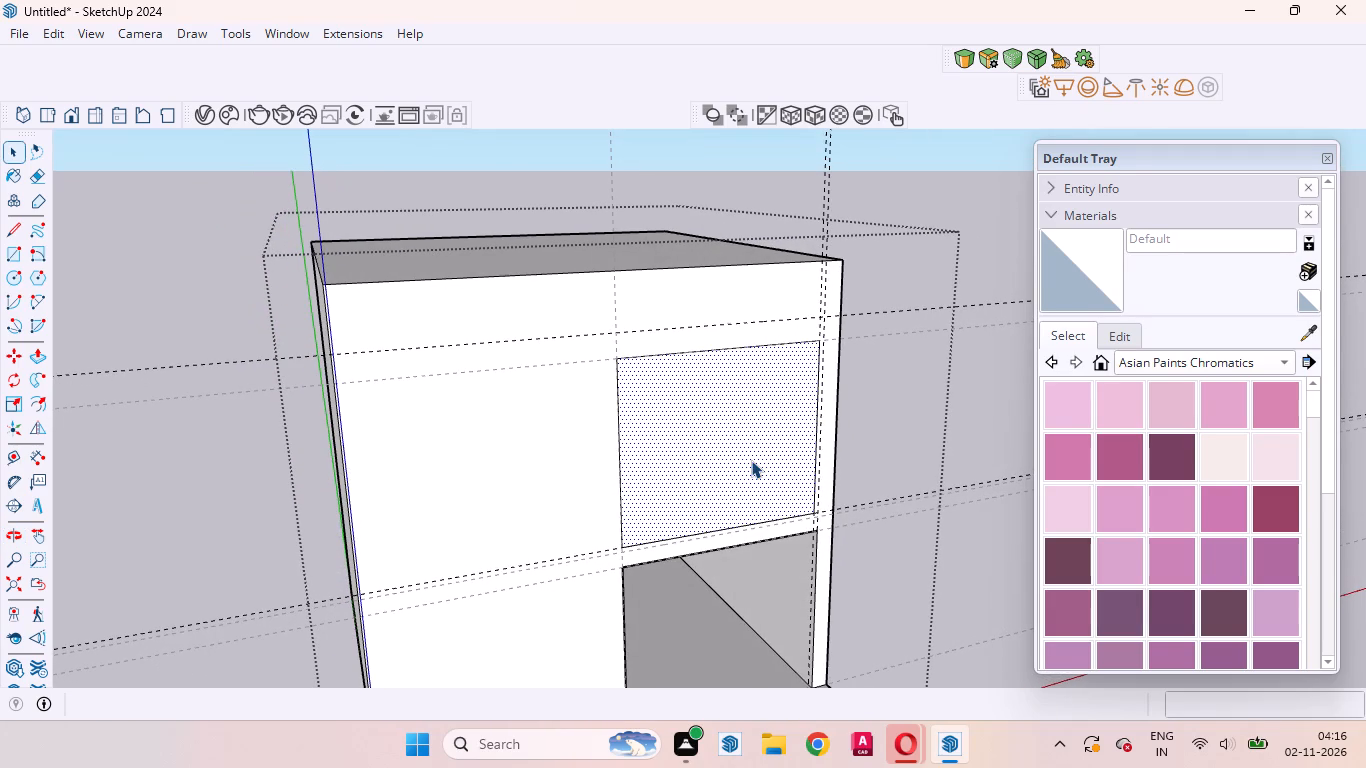
key(p)
drag(751, 460, 733, 450)
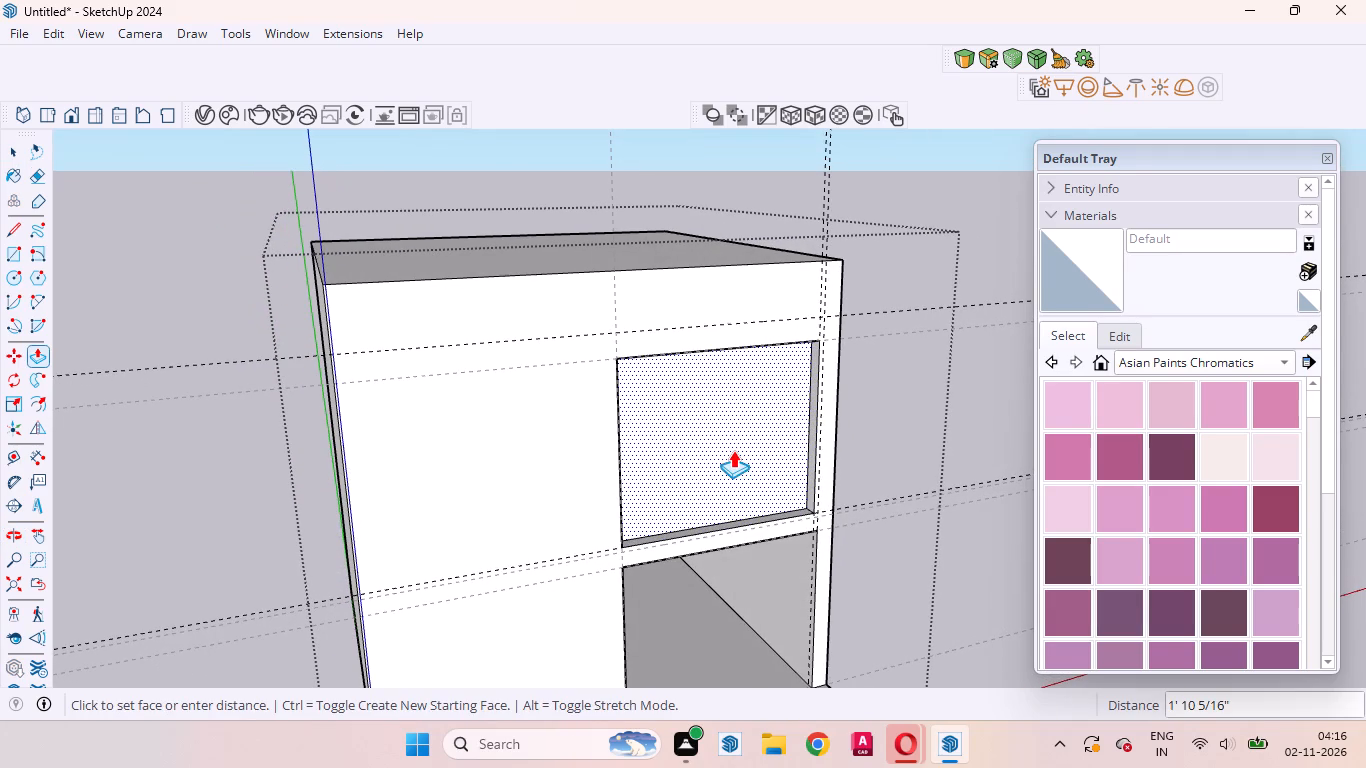
drag(733, 450, 713, 439)
text(6')
key(Return)
key(space)
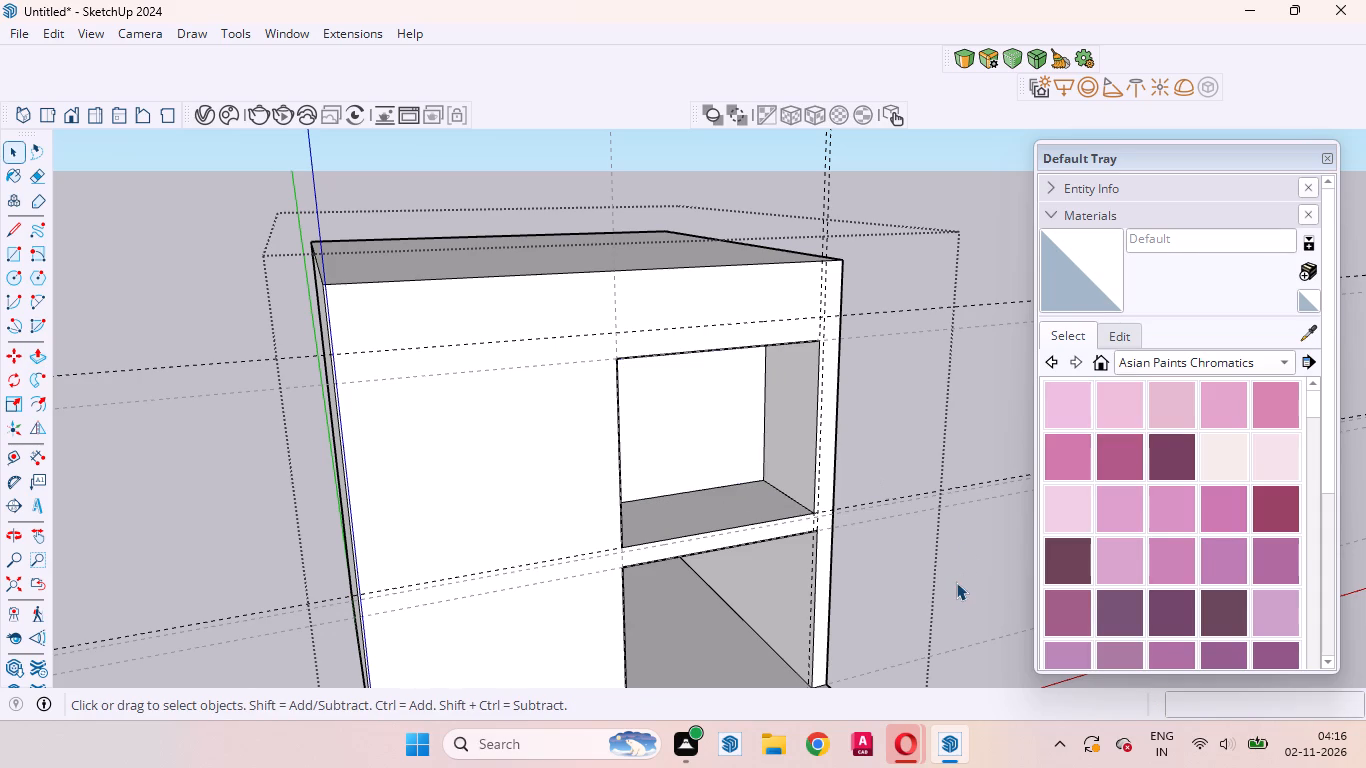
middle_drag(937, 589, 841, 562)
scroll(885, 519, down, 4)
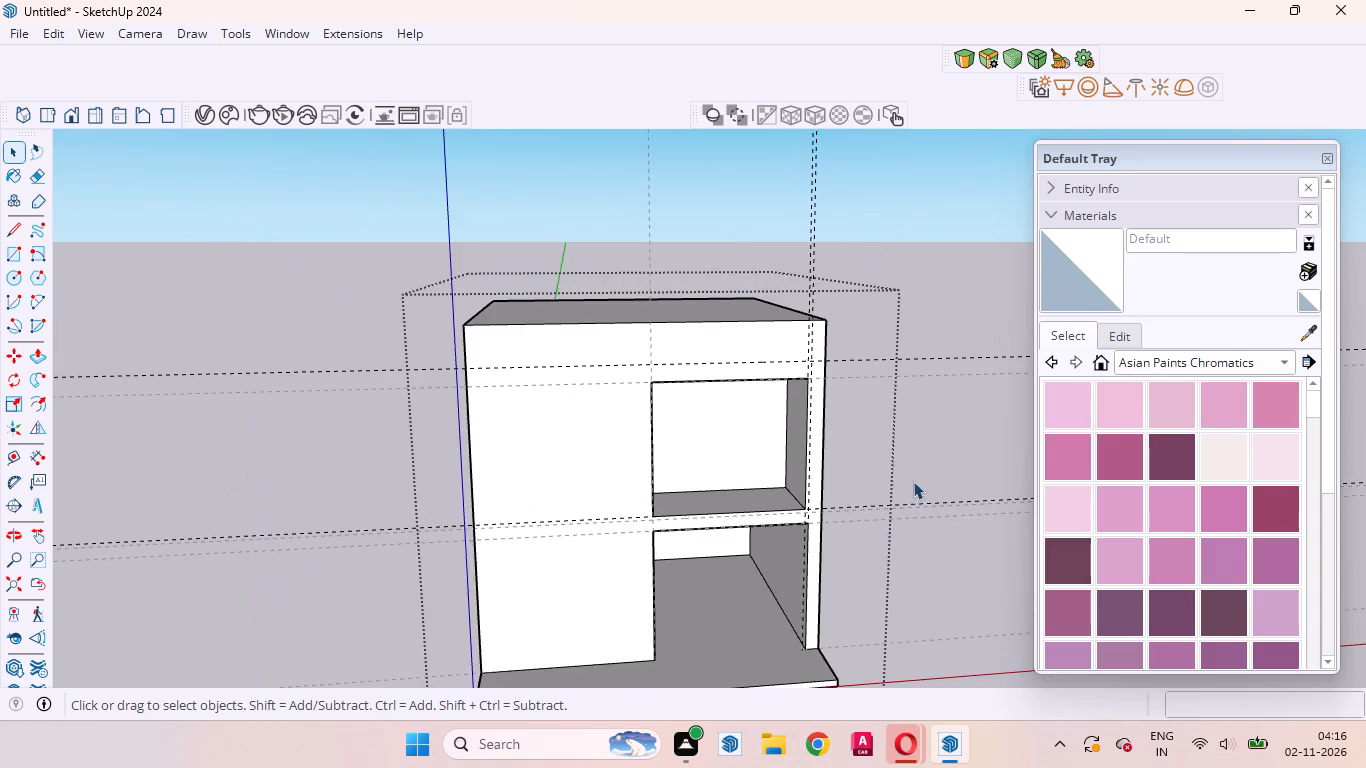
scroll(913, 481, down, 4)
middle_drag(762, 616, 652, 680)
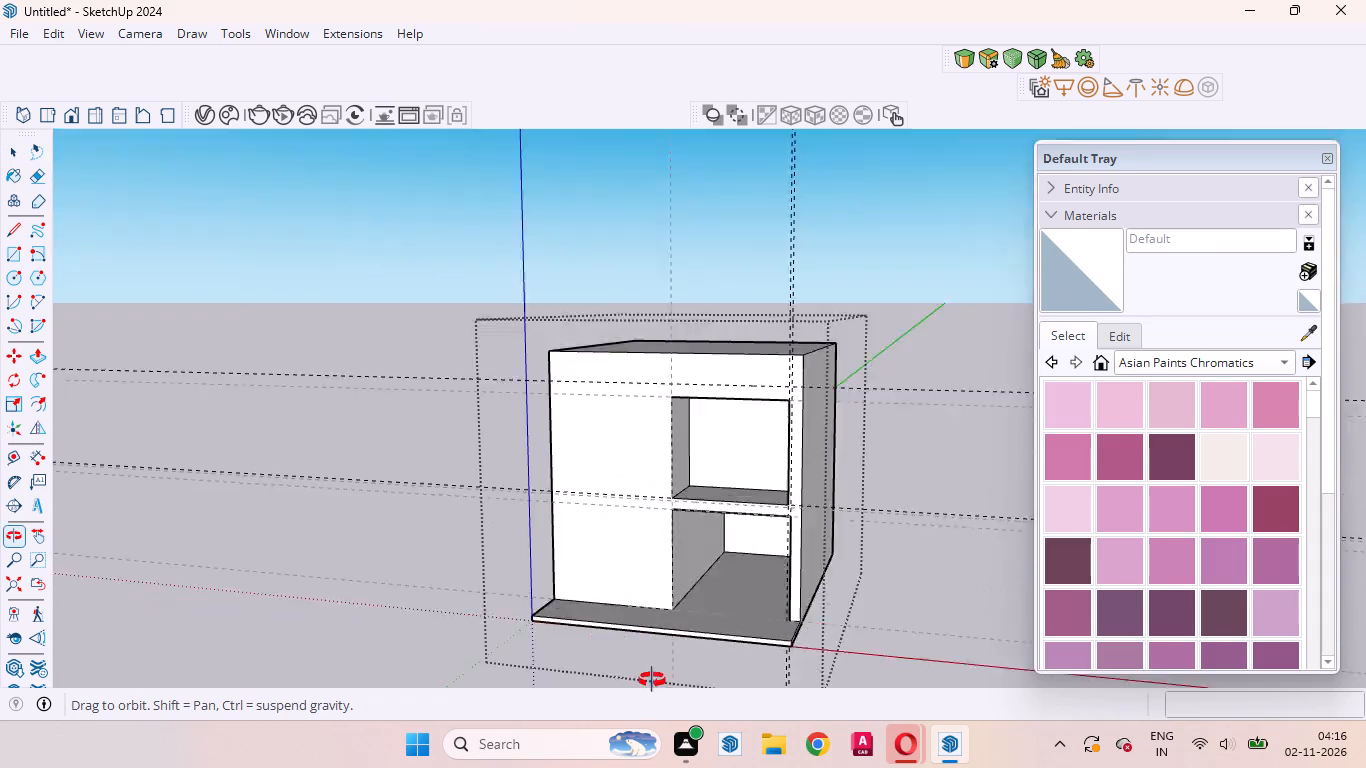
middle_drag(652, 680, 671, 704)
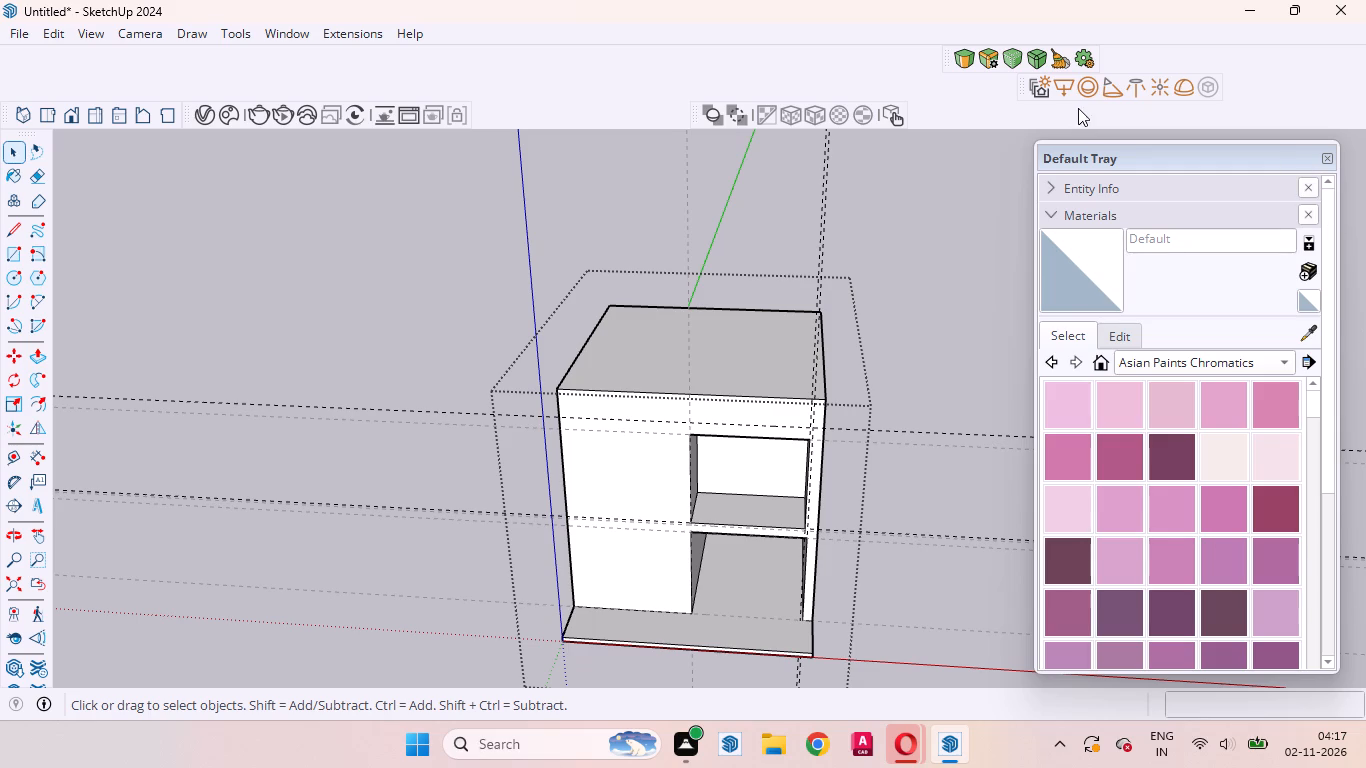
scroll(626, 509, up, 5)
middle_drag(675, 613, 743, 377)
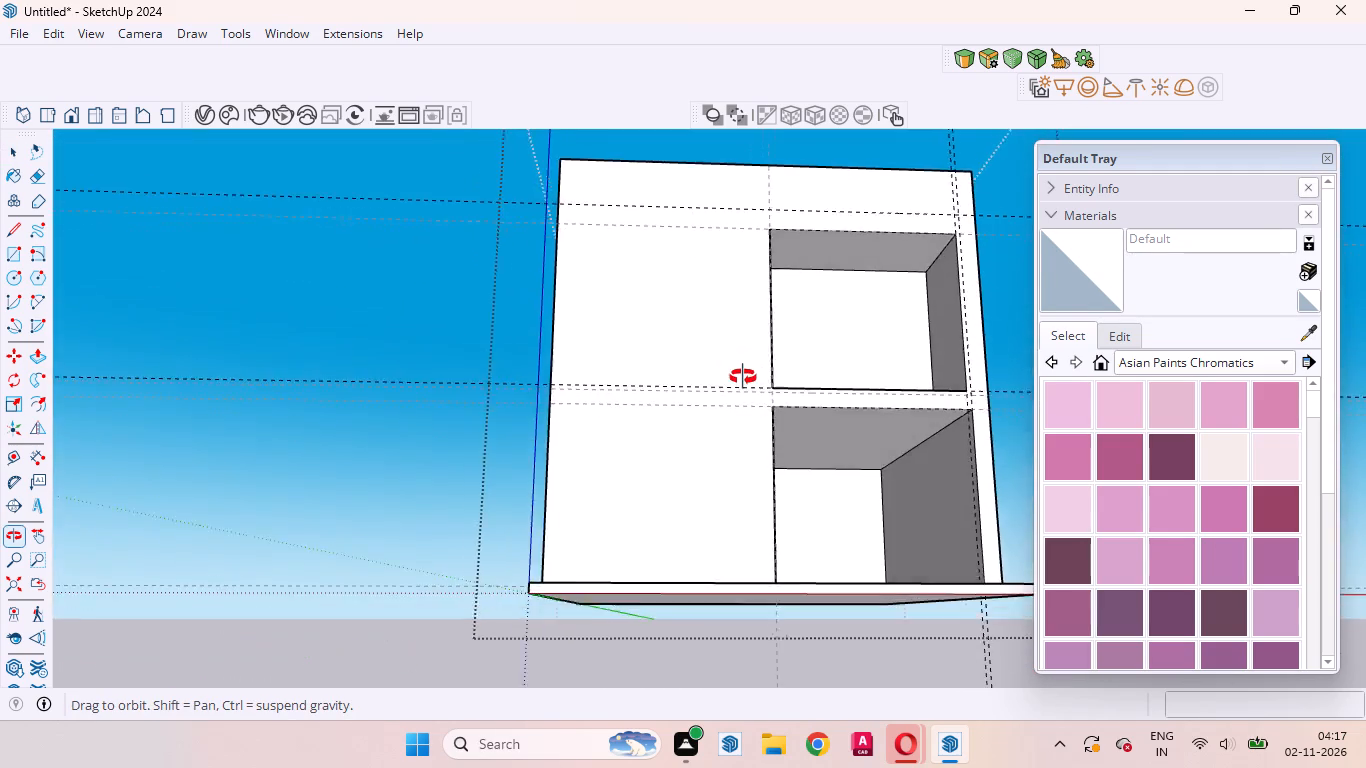
Show the Profile Builder 4 toolset.
middle_drag(743, 377, 560, 414)
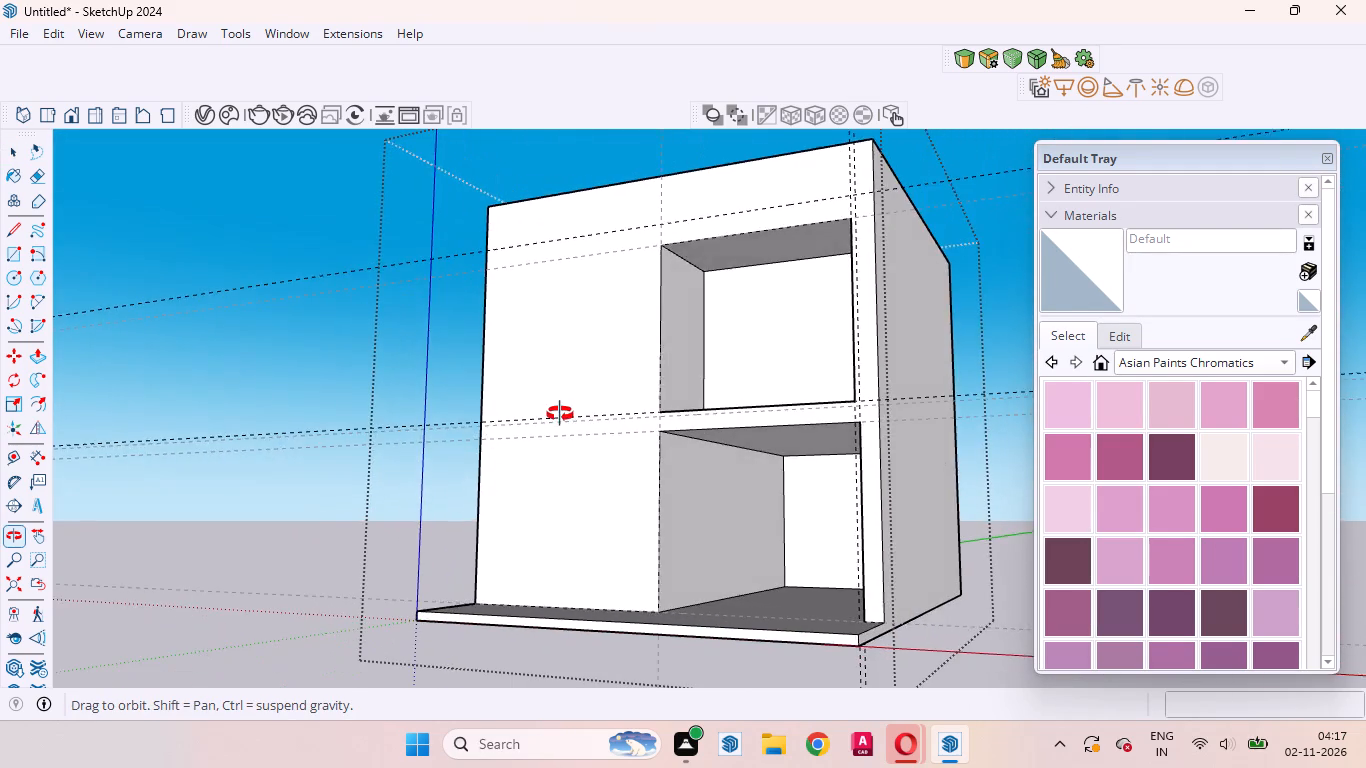
middle_drag(560, 414, 643, 442)
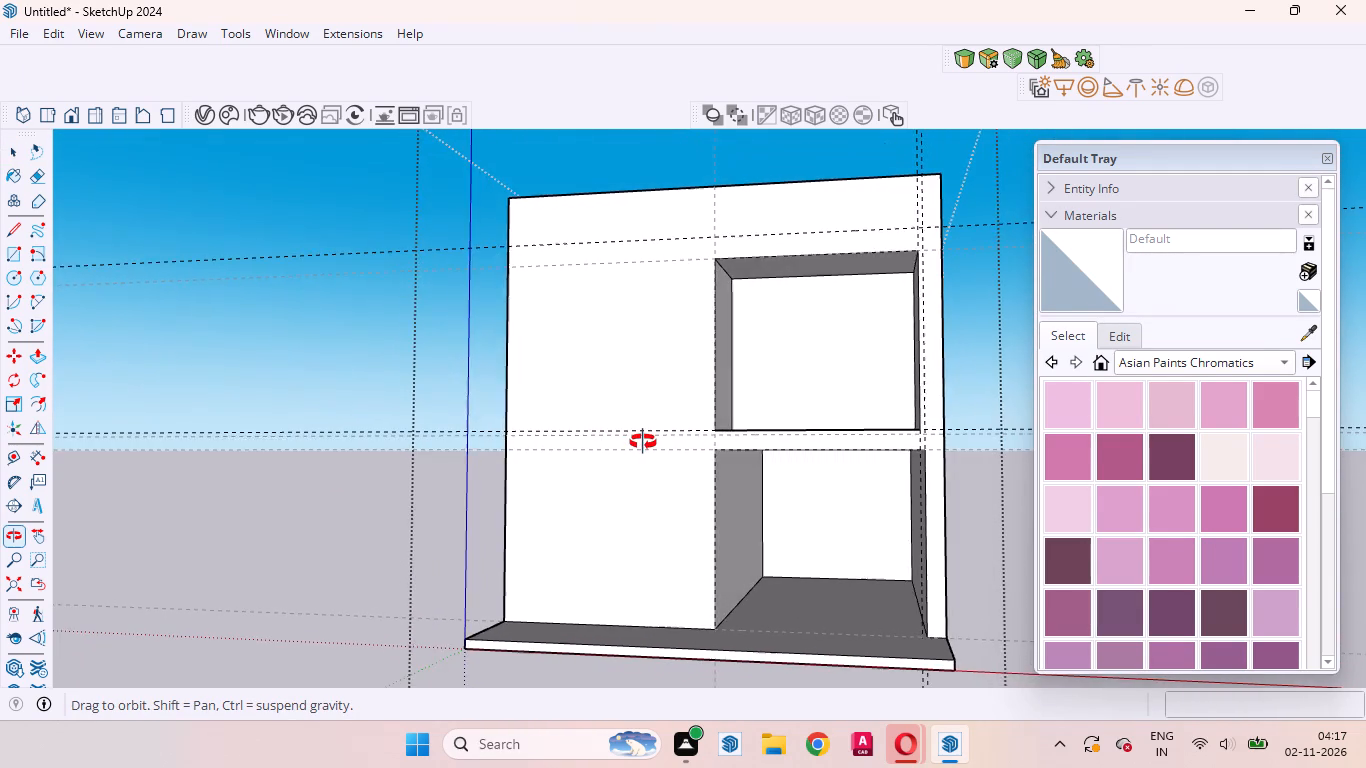
middle_drag(643, 442, 653, 500)
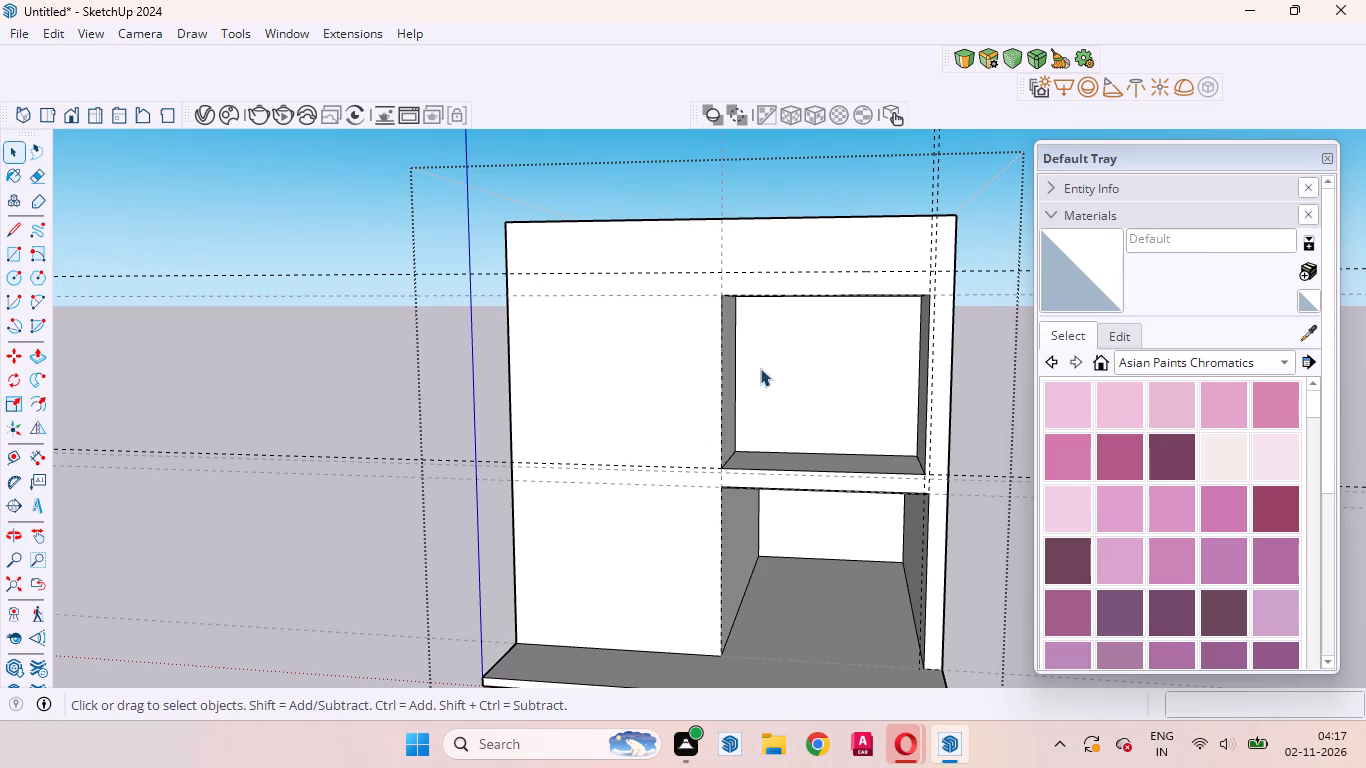
scroll(768, 389, up, 8)
scroll(729, 472, down, 6)
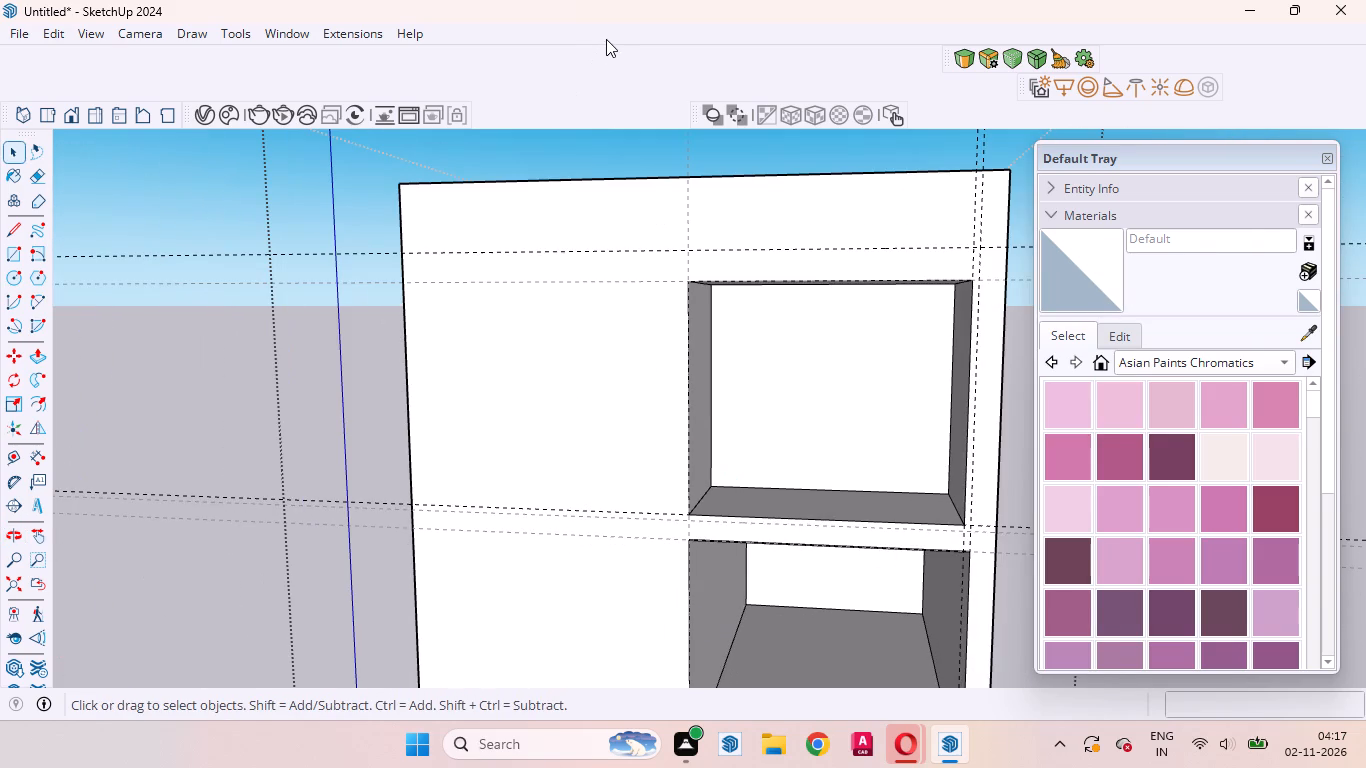
right_click(606, 39)
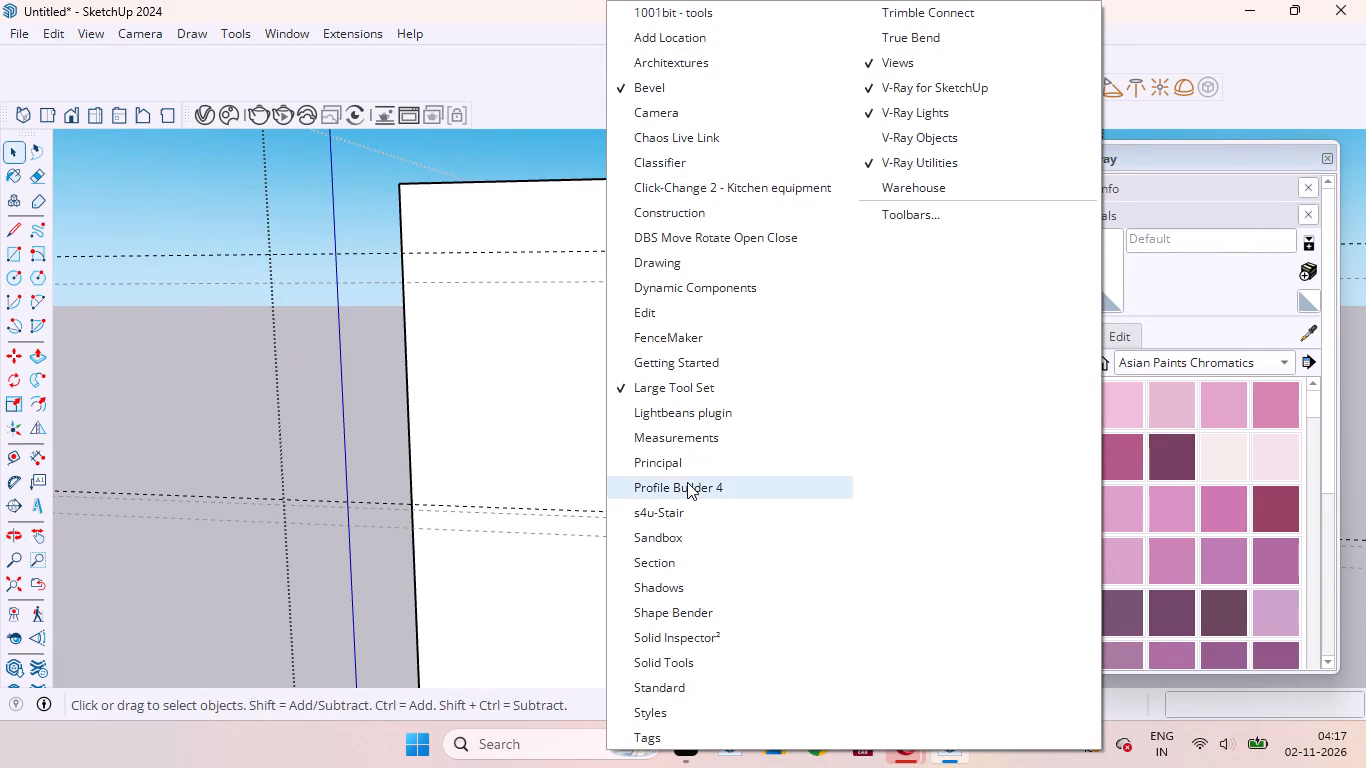
click(686, 481)
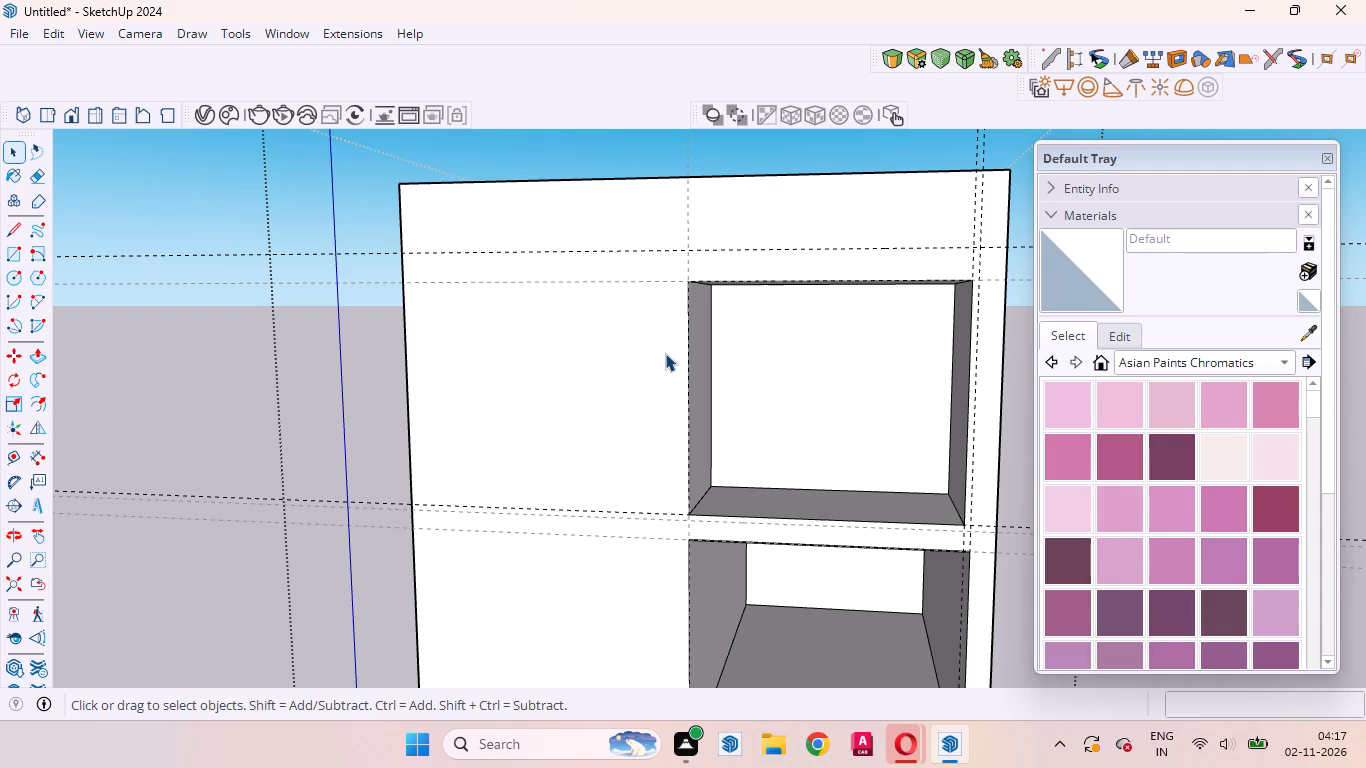
Load the Simple Glass Railing assembly into Profile Builder's assembly dialog, minimising the update window.
click(1067, 58)
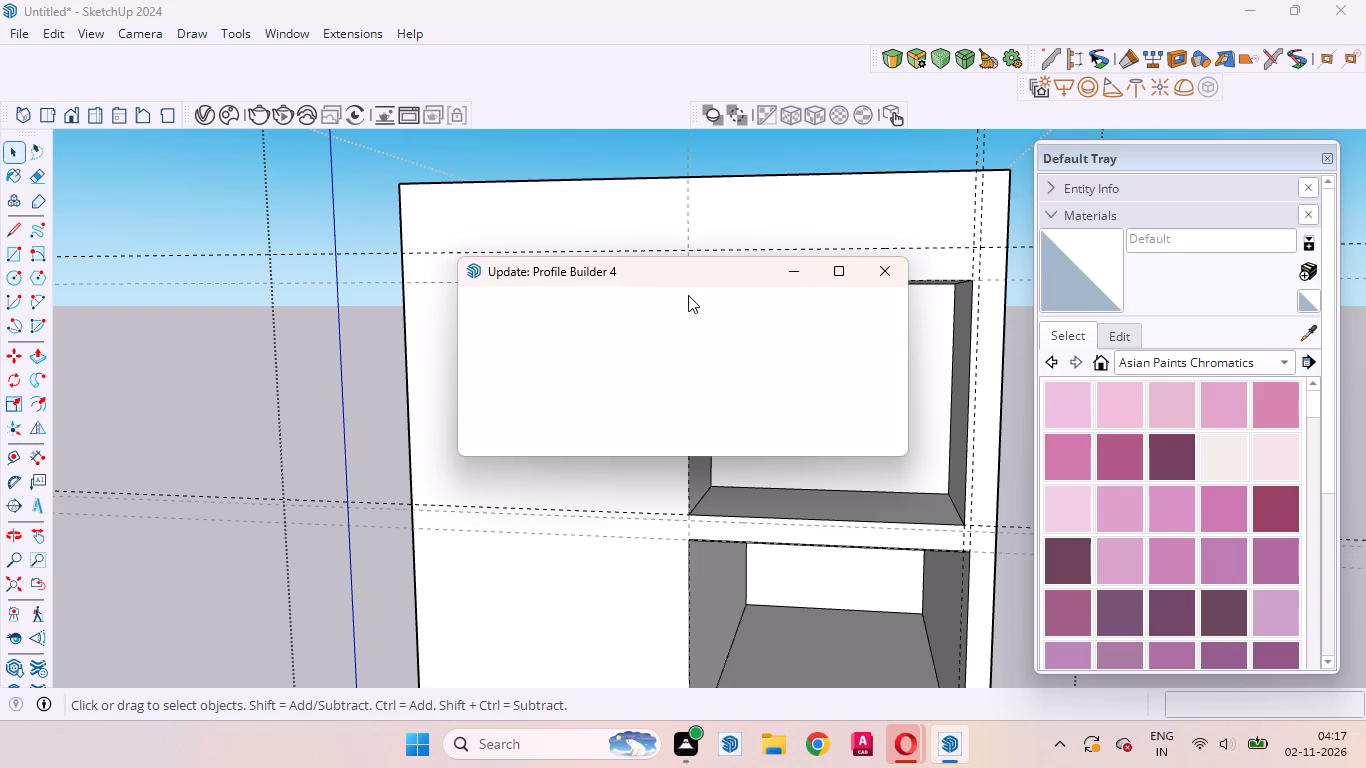
drag(675, 281, 370, 351)
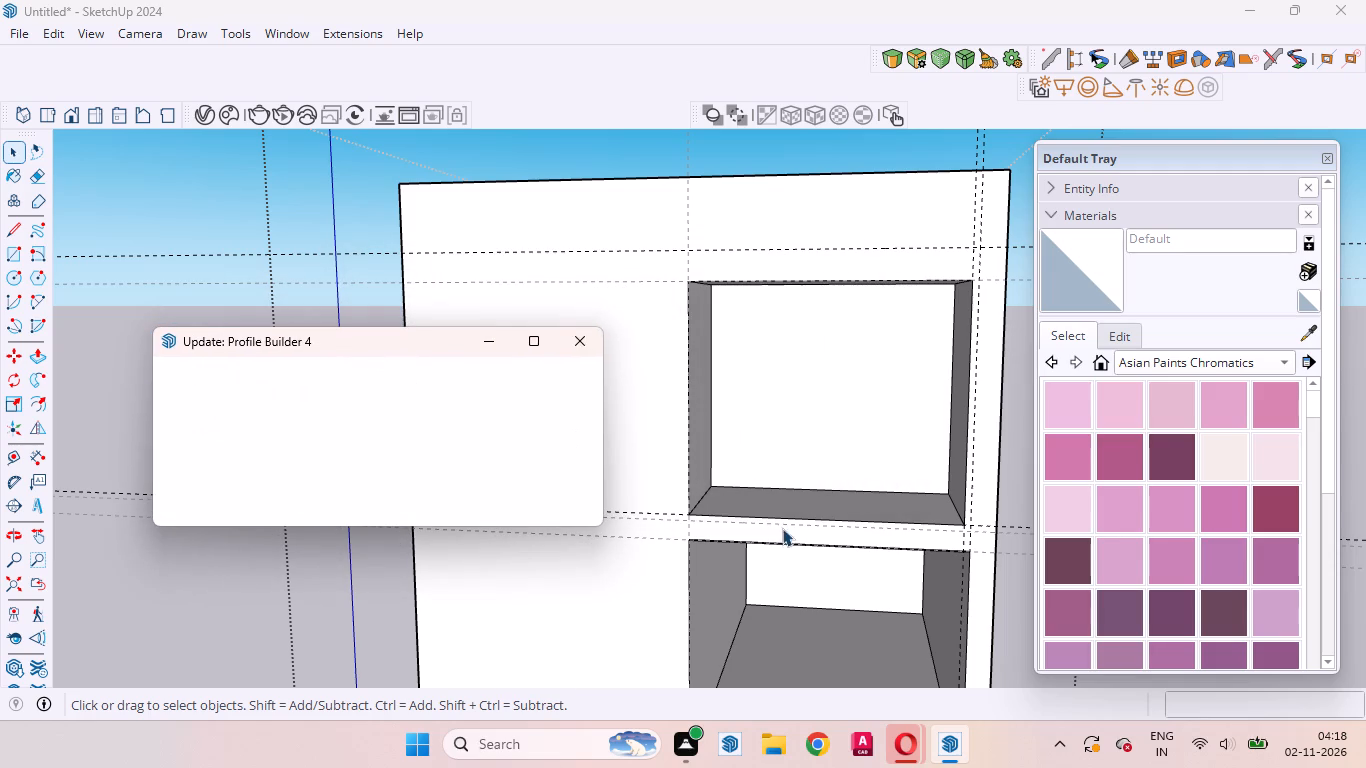
scroll(903, 450, down, 3)
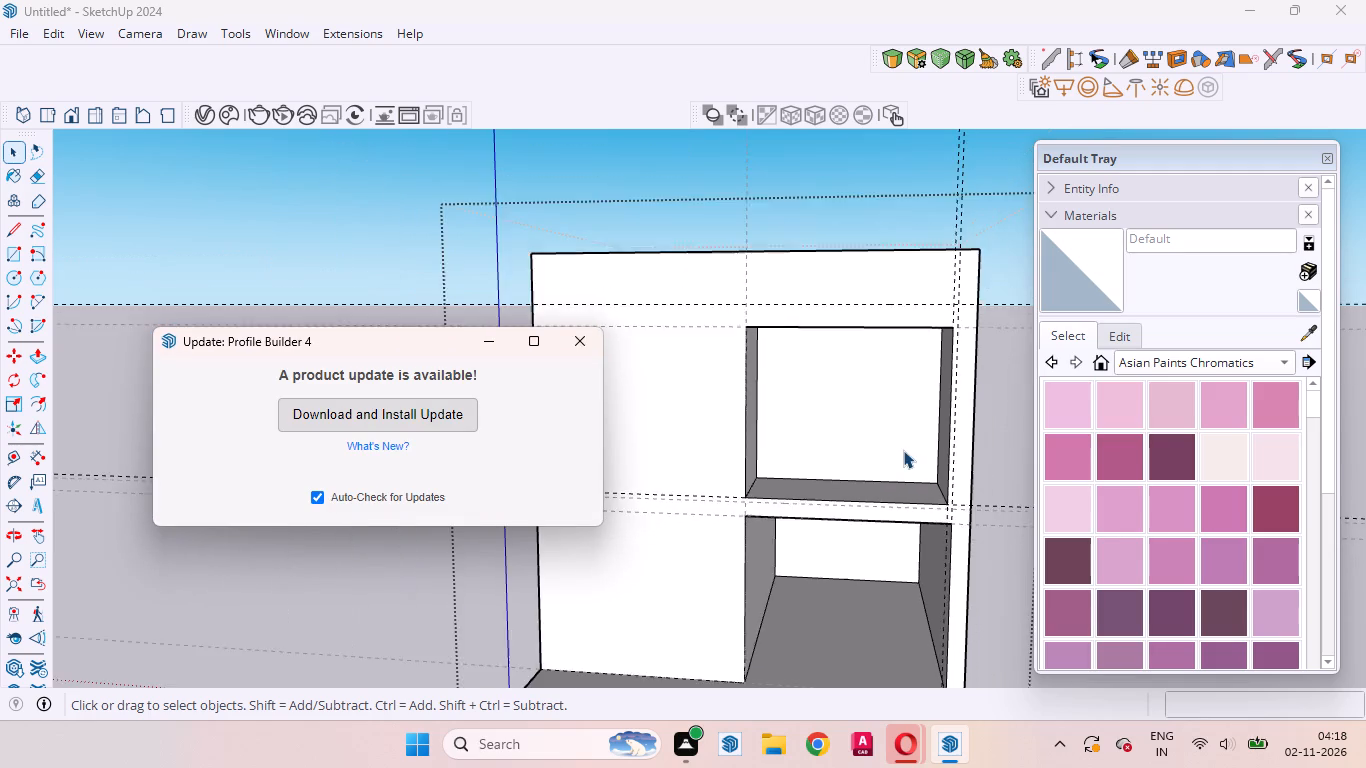
scroll(903, 450, down, 5)
middle_drag(857, 537, 896, 473)
scroll(857, 537, up, 1)
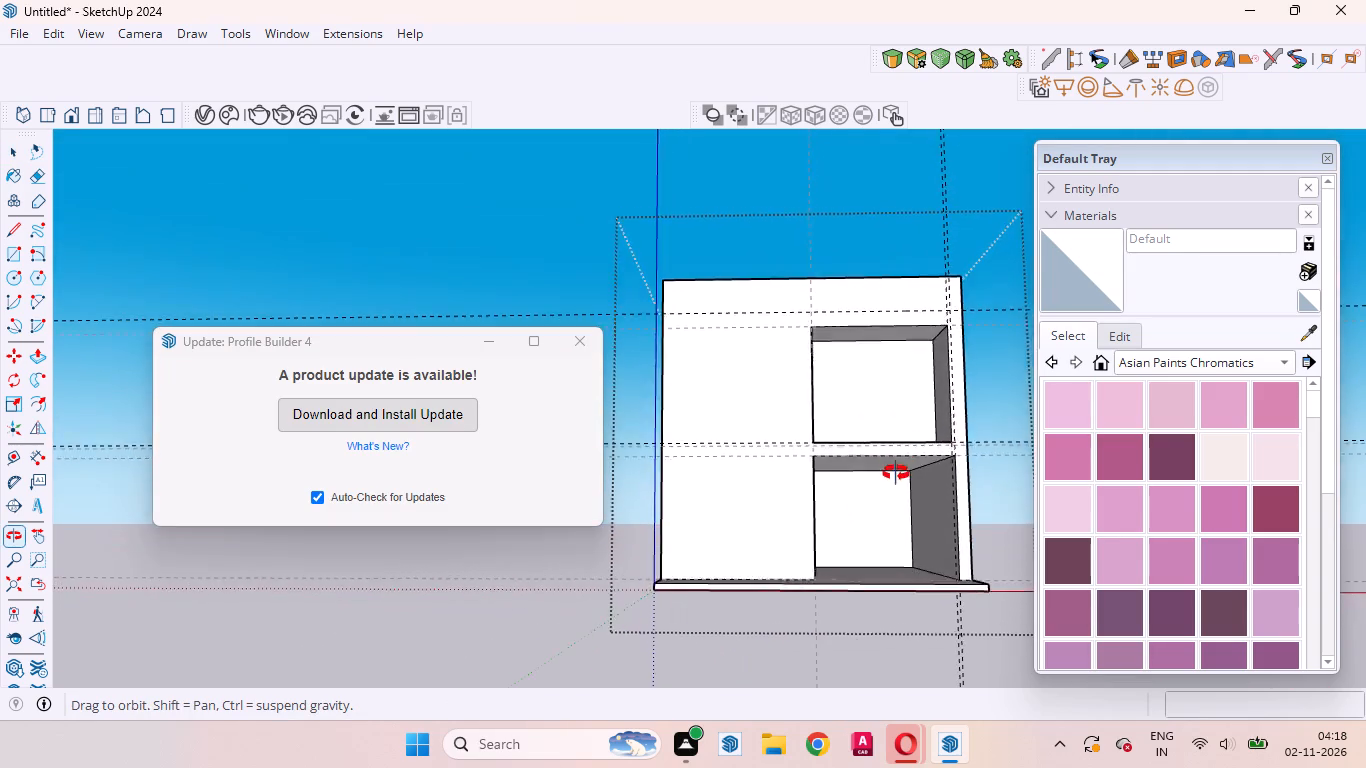
middle_drag(896, 473, 872, 470)
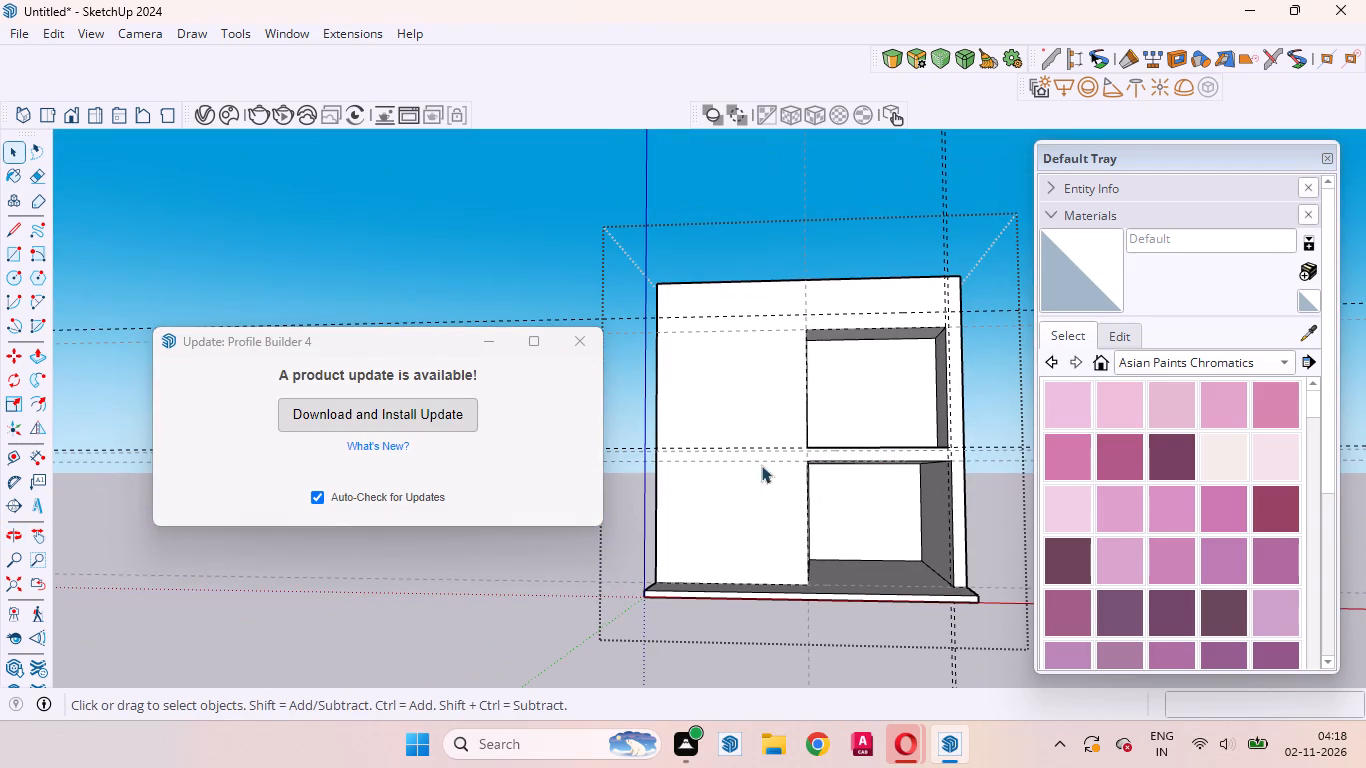
click(488, 344)
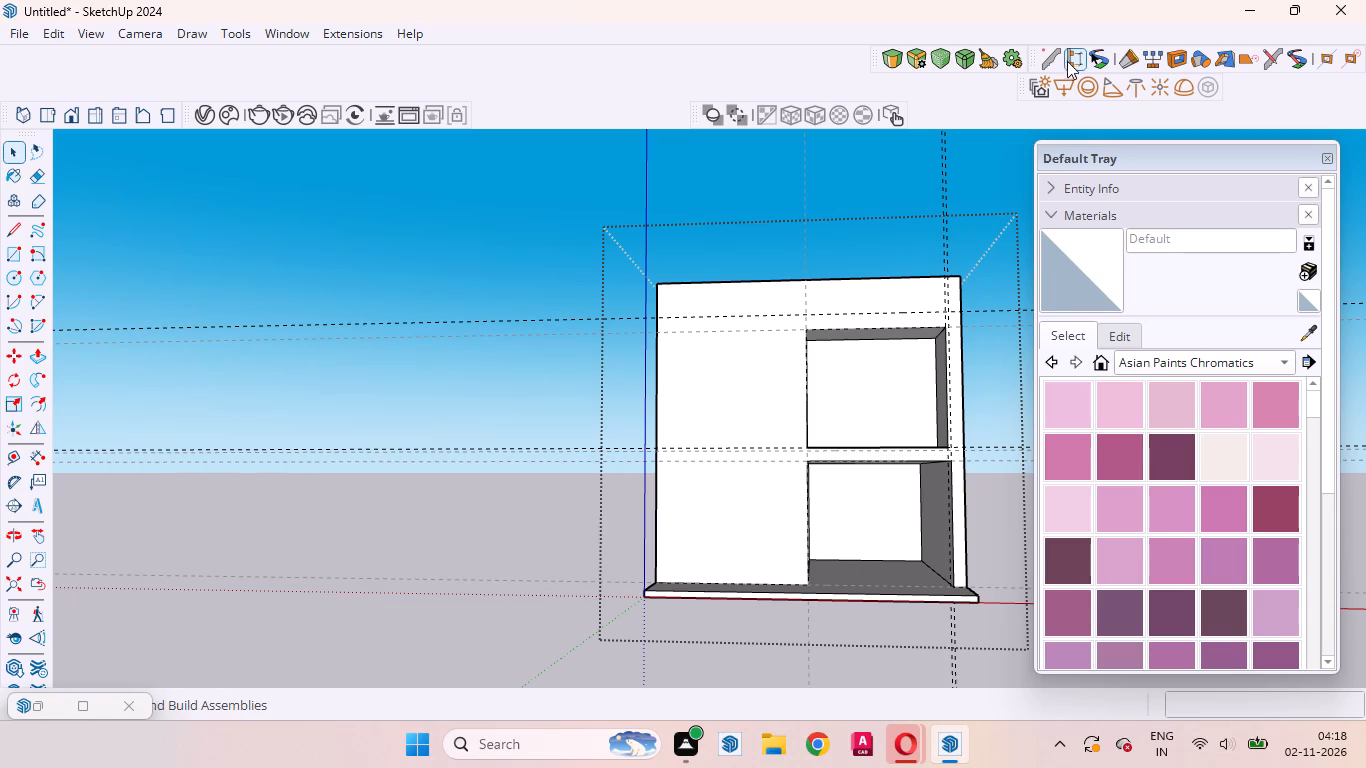
click(1063, 62)
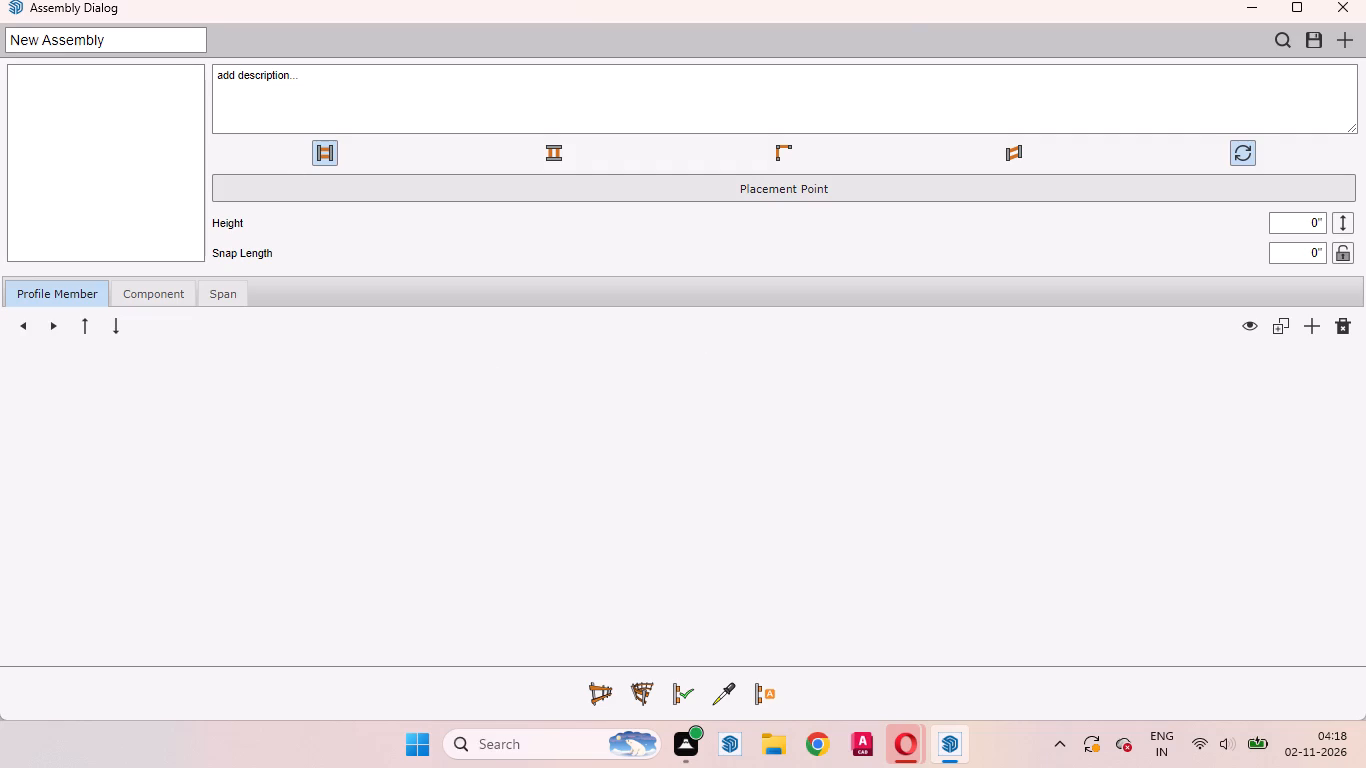
click(1286, 29)
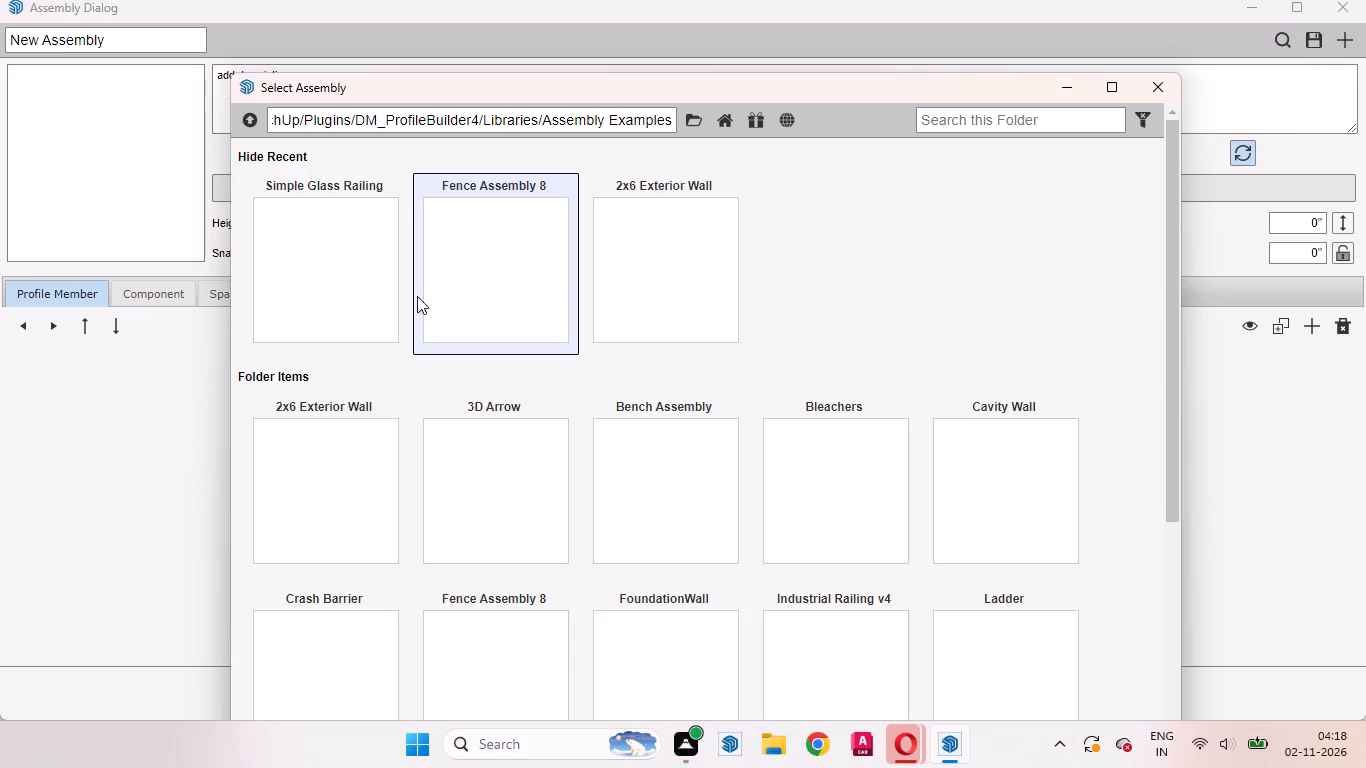
click(343, 287)
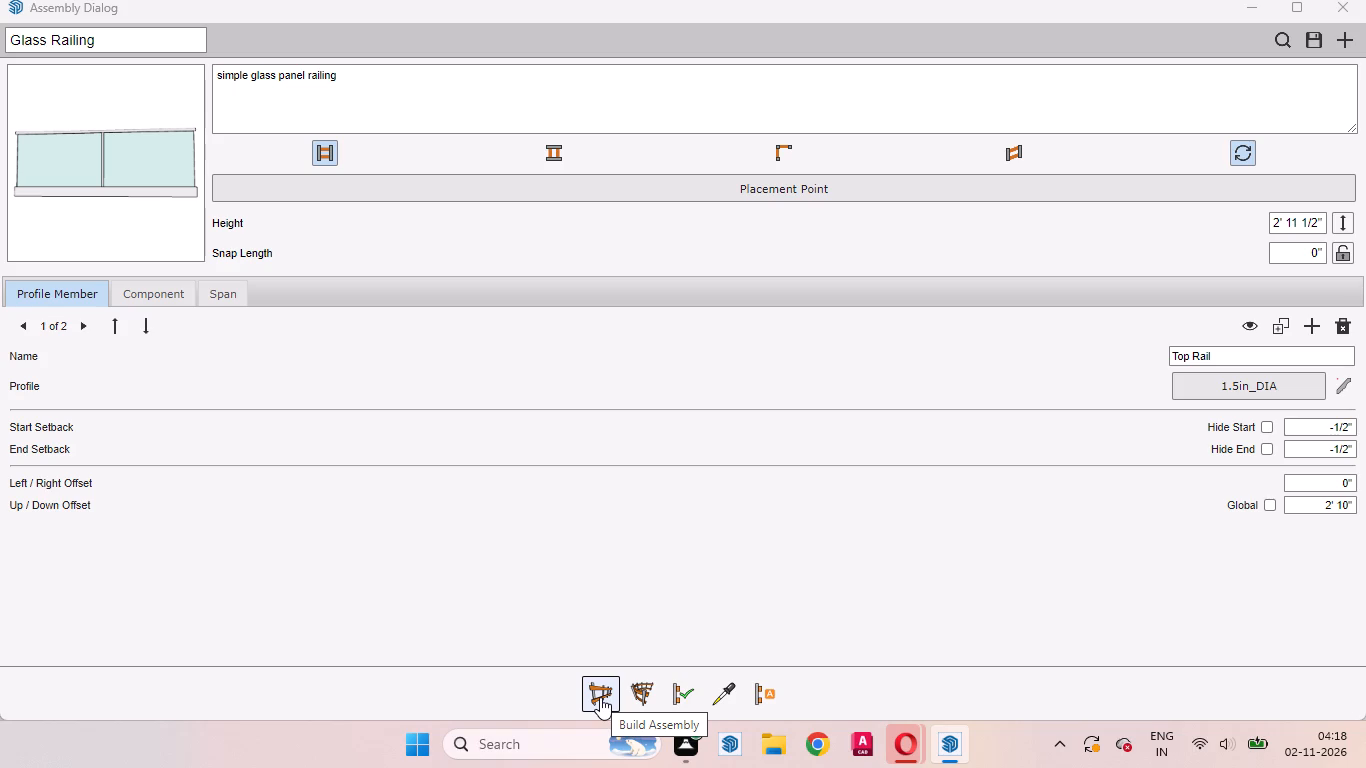
Build the glass railing about 11' 3" long across the front of the upper-floor recess, from one side wall's floor edge to the other.
click(600, 697)
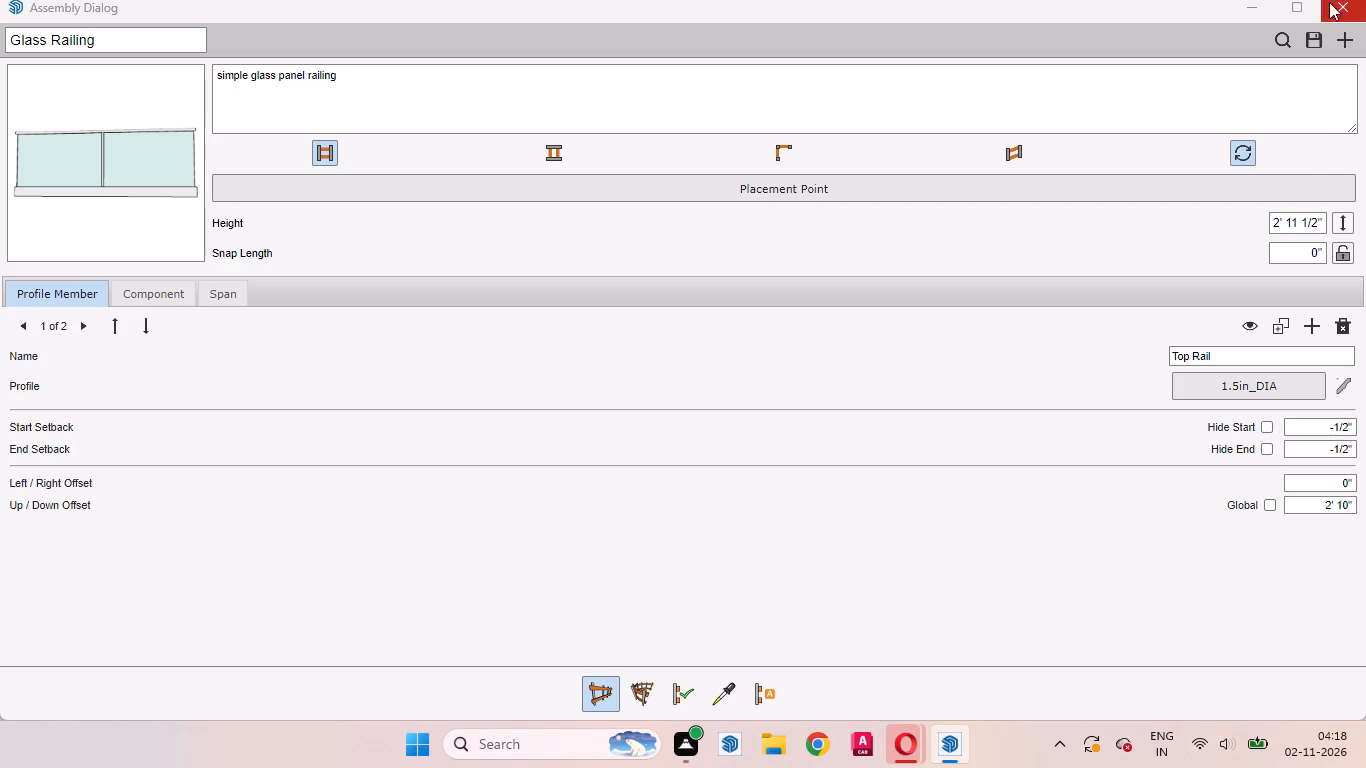
click(1242, 14)
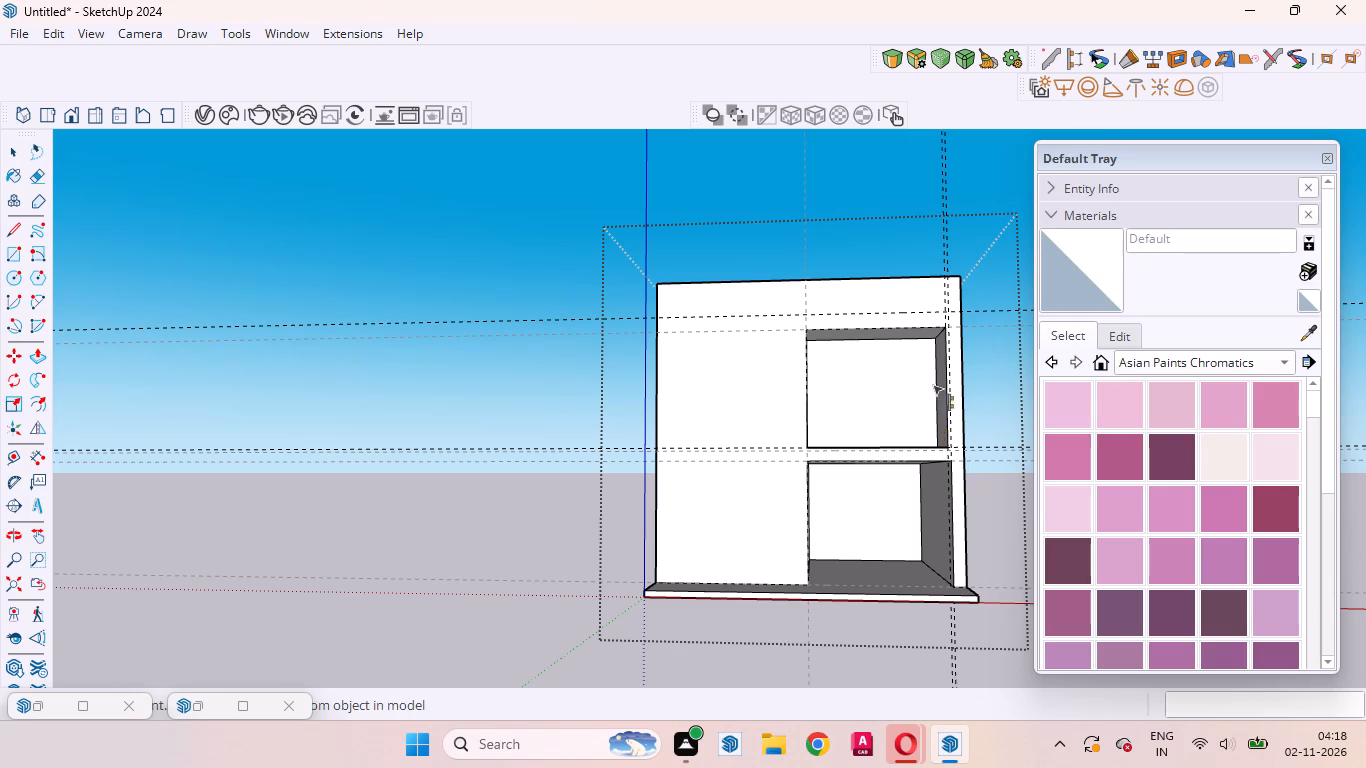
scroll(863, 434, up, 16)
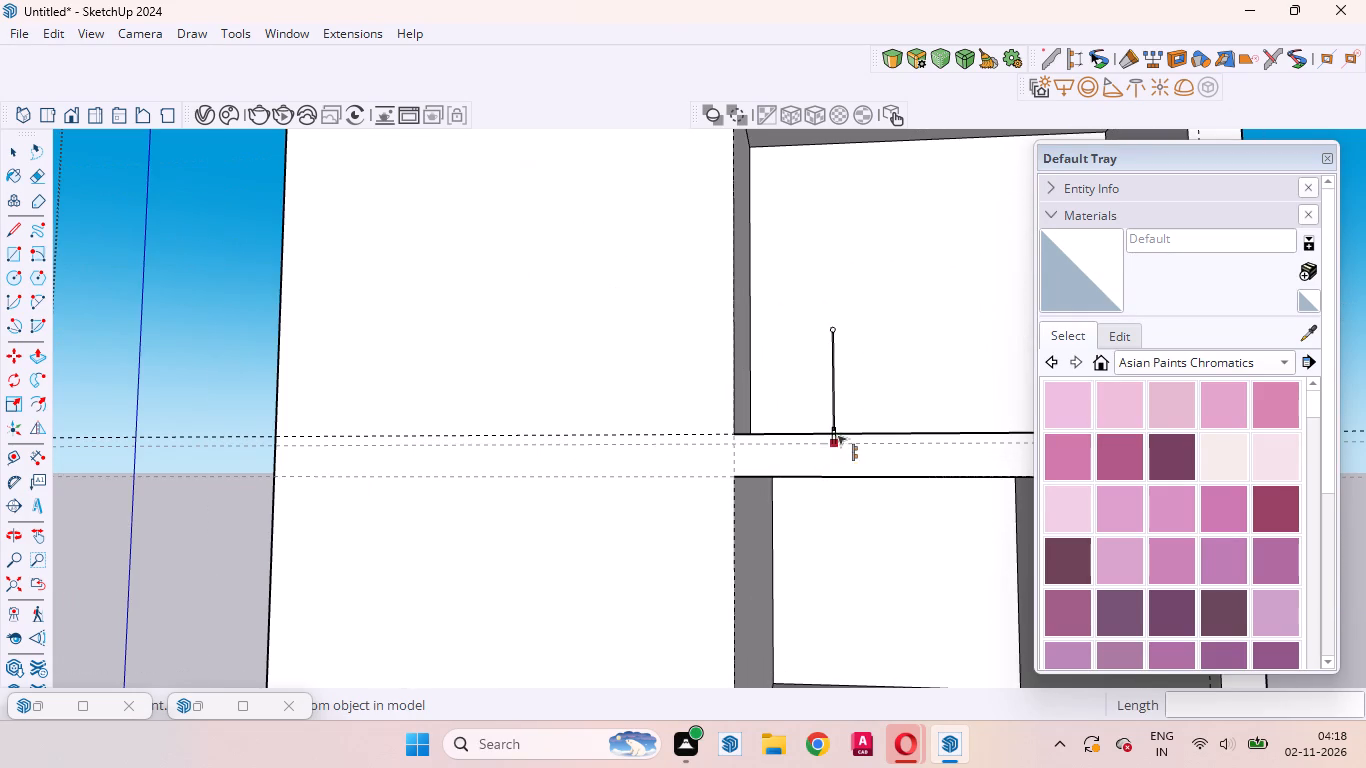
middle_drag(838, 434, 716, 639)
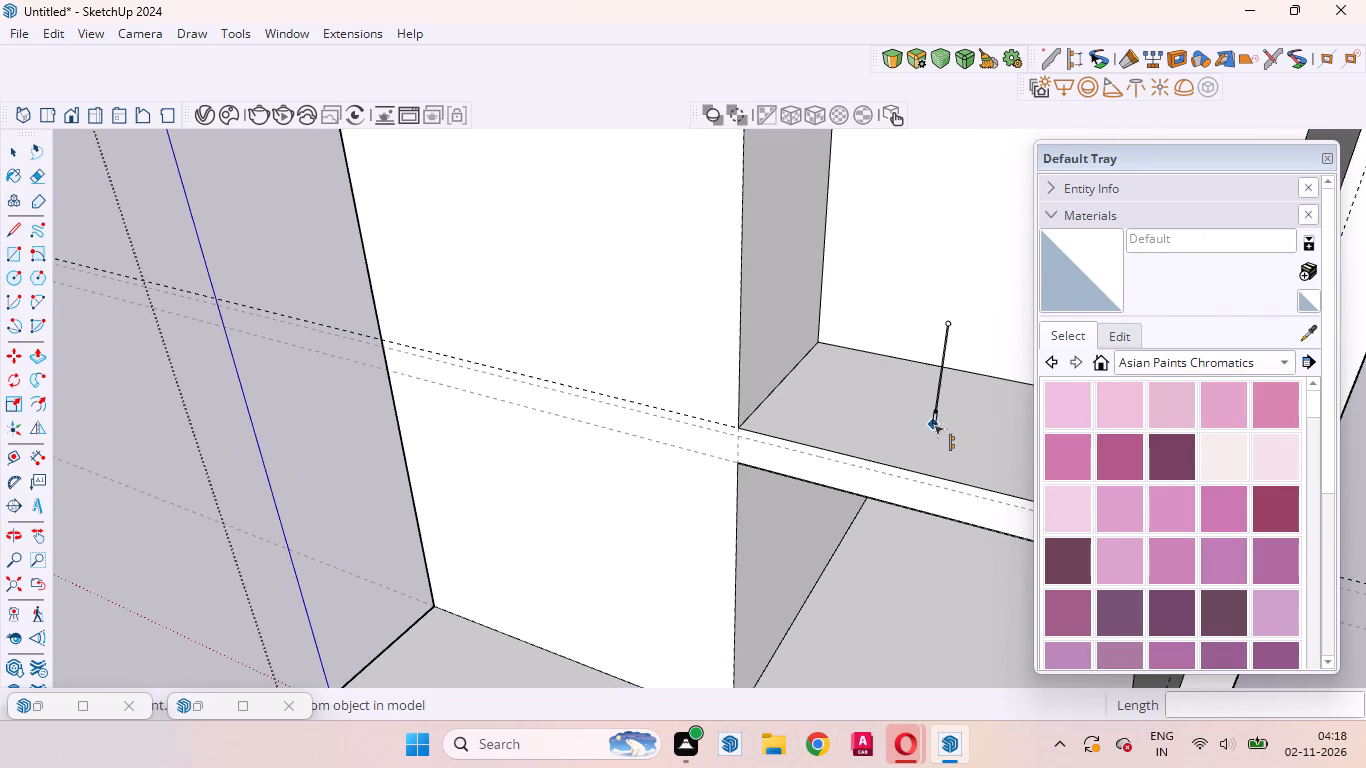
scroll(750, 439, up, 5)
scroll(743, 403, up, 20)
scroll(743, 403, up, 3)
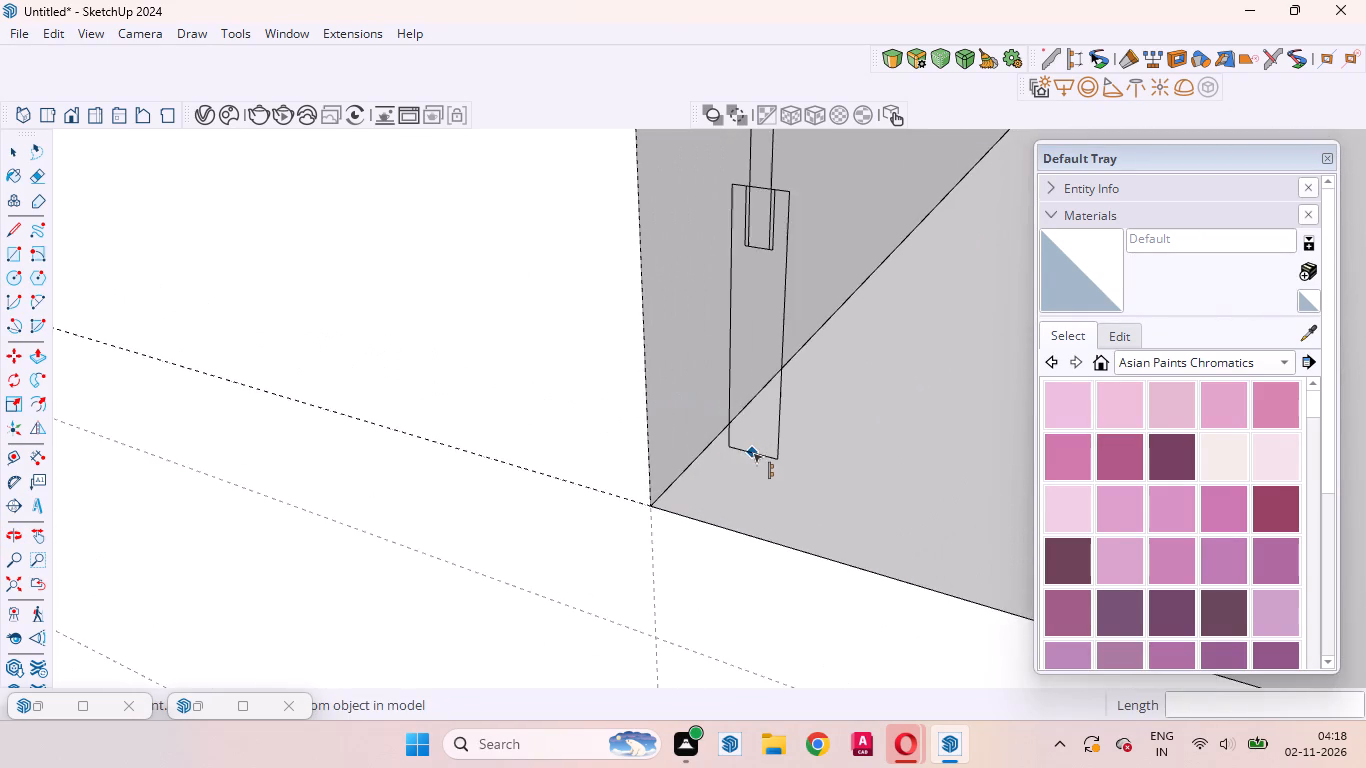
middle_drag(747, 472, 532, 524)
scroll(702, 472, up, 9)
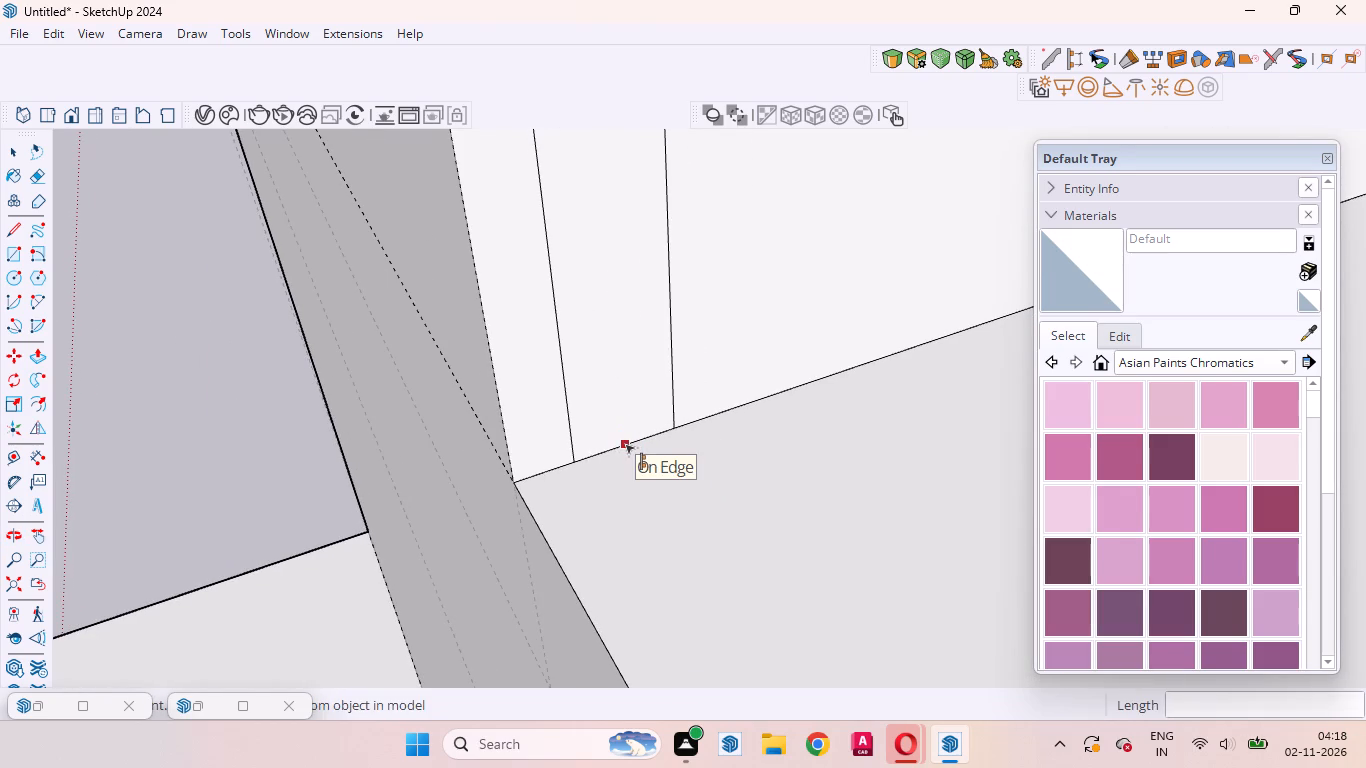
click(577, 461)
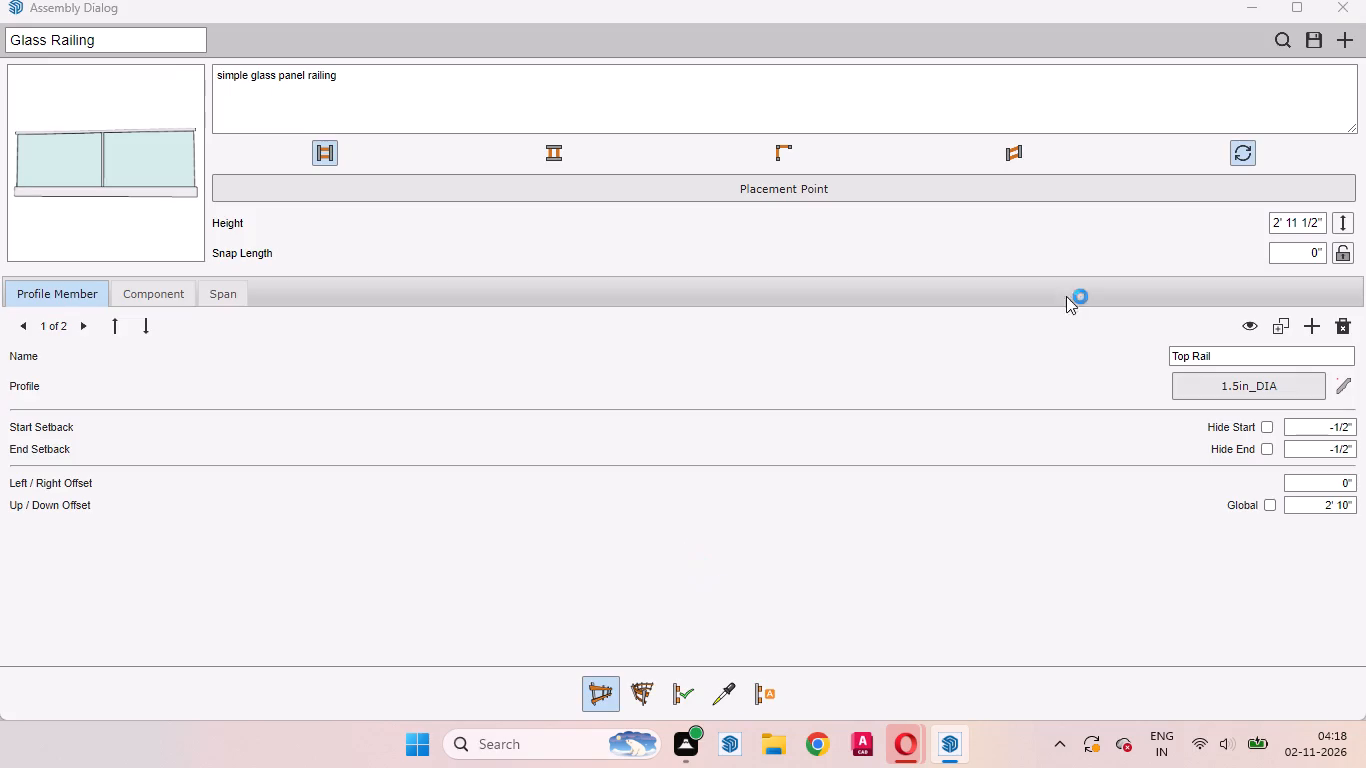
click(1256, 16)
scroll(638, 484, down, 13)
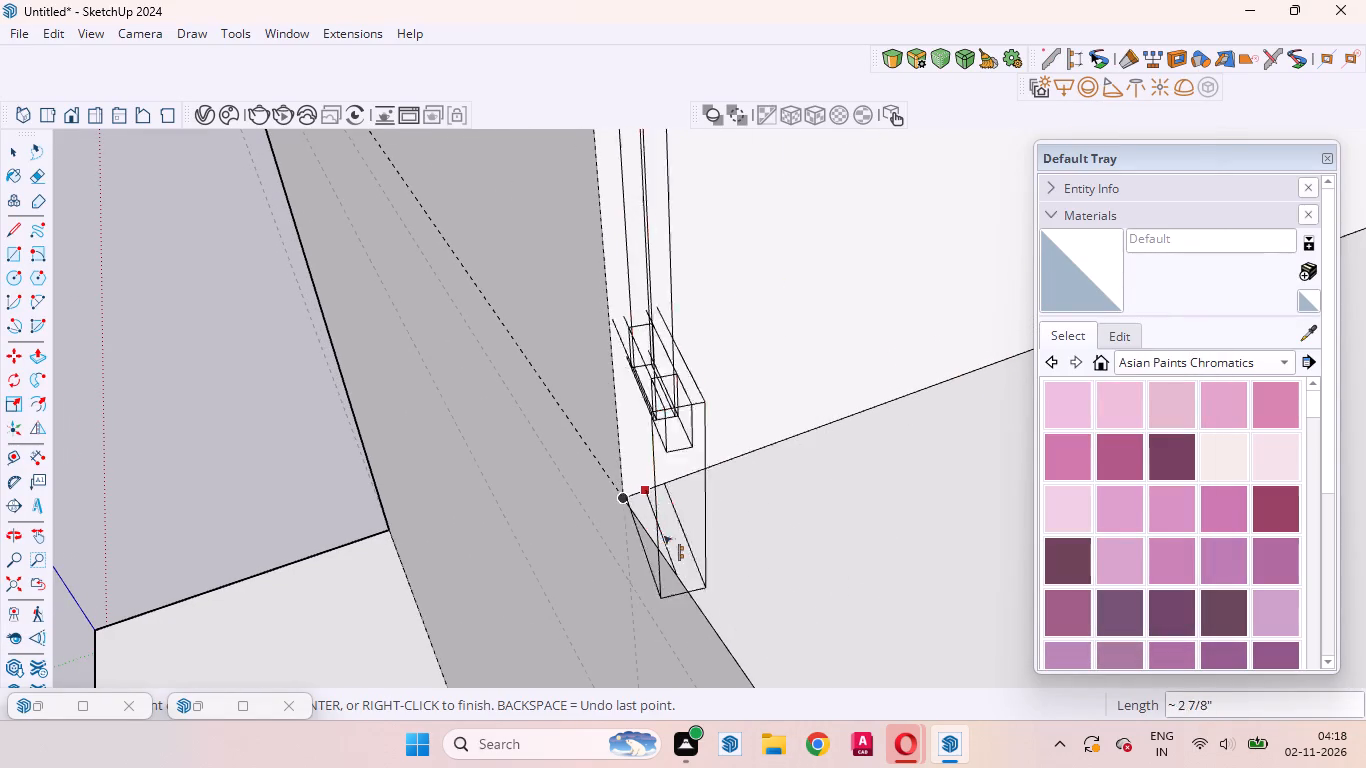
scroll(663, 535, down, 20)
scroll(663, 535, down, 16)
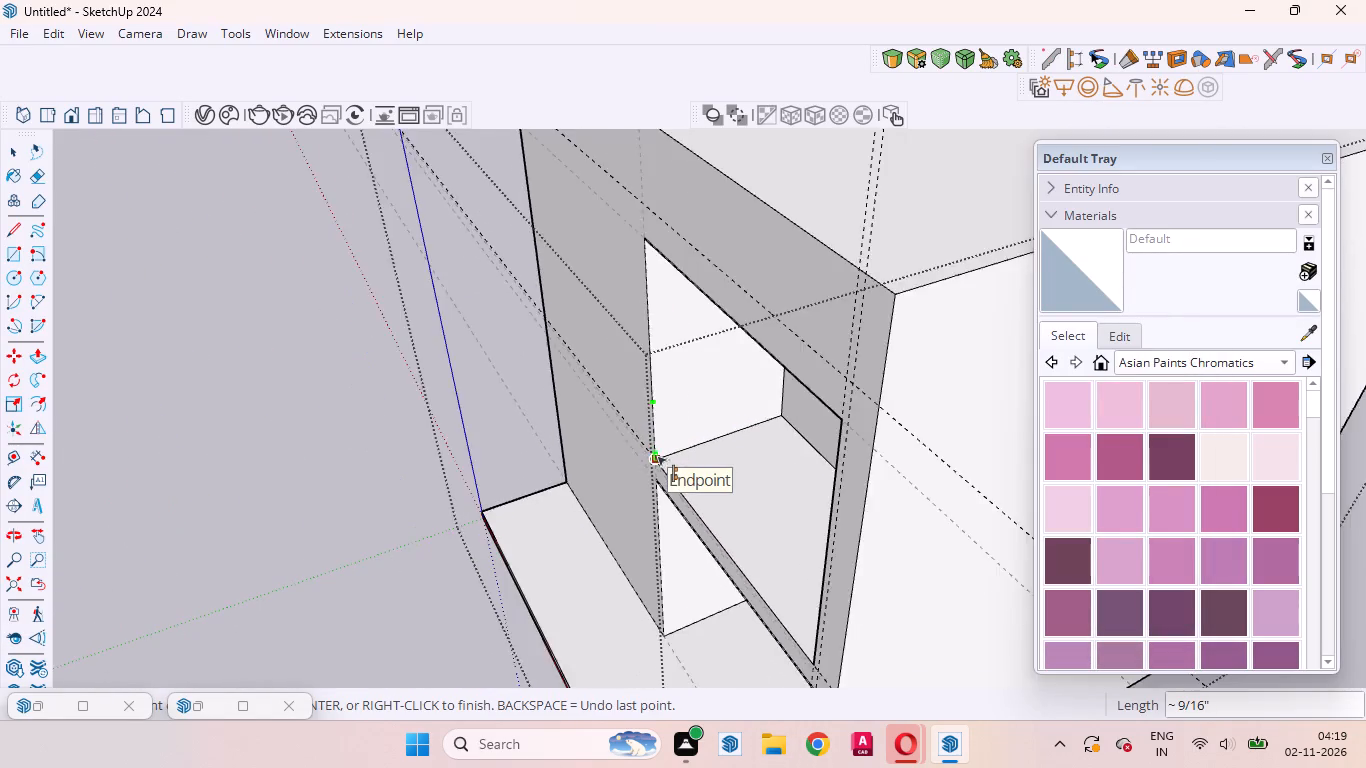
scroll(657, 456, down, 3)
scroll(721, 548, up, 20)
scroll(721, 548, up, 3)
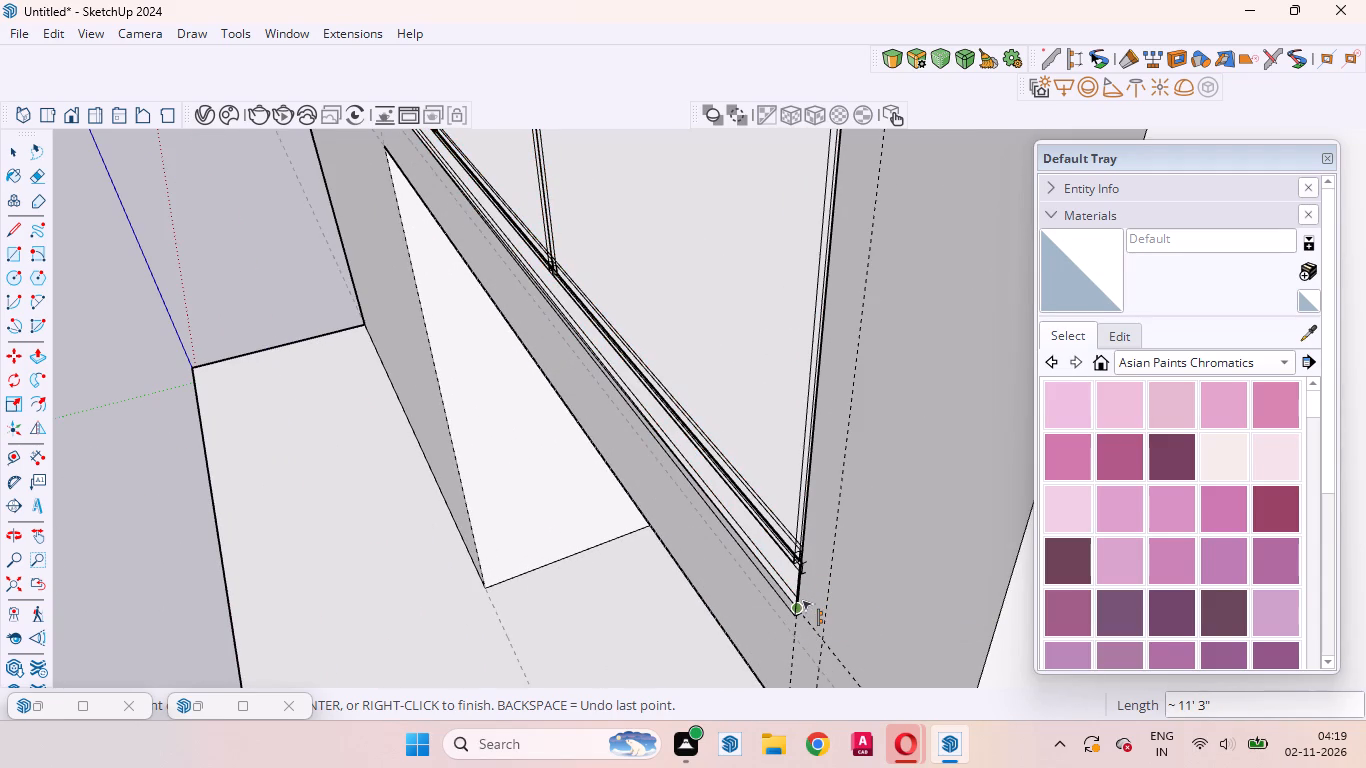
middle_drag(796, 614, 1365, 621)
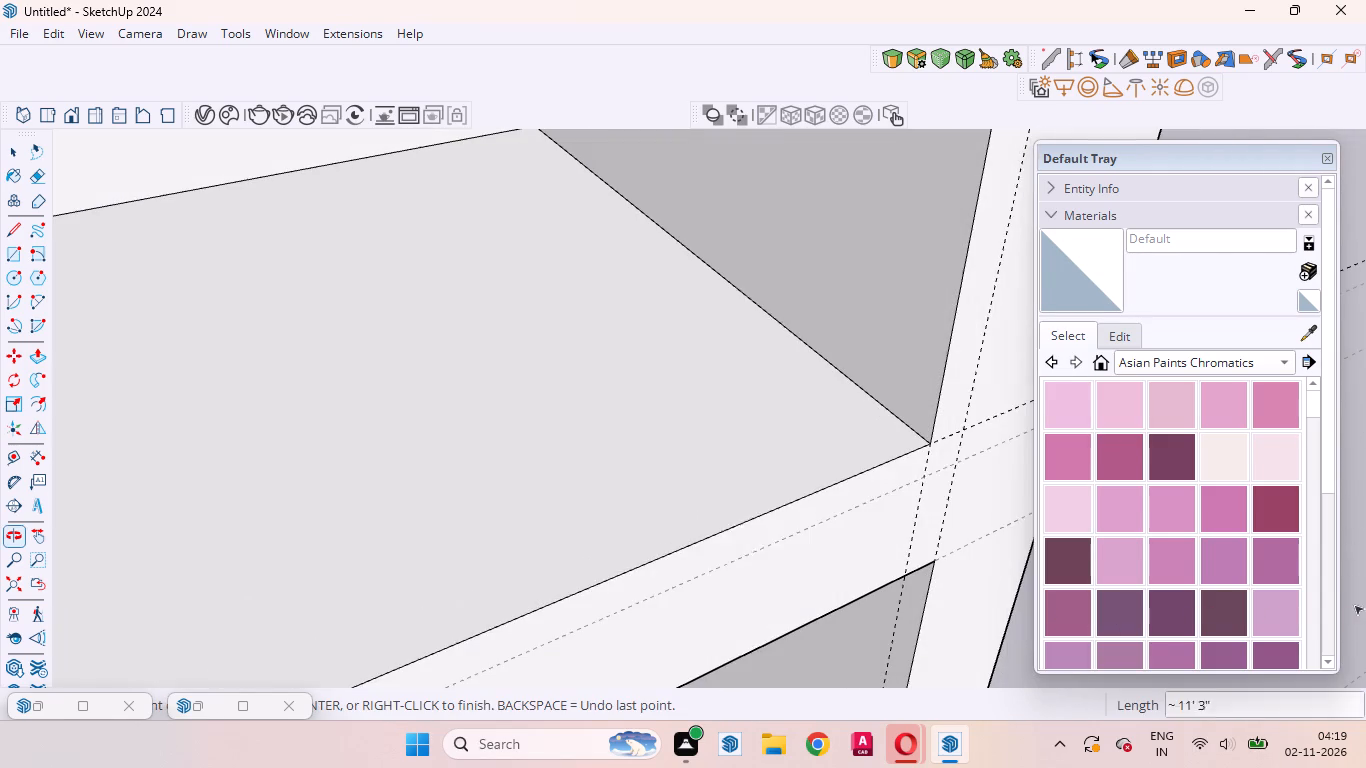
scroll(882, 421, up, 5)
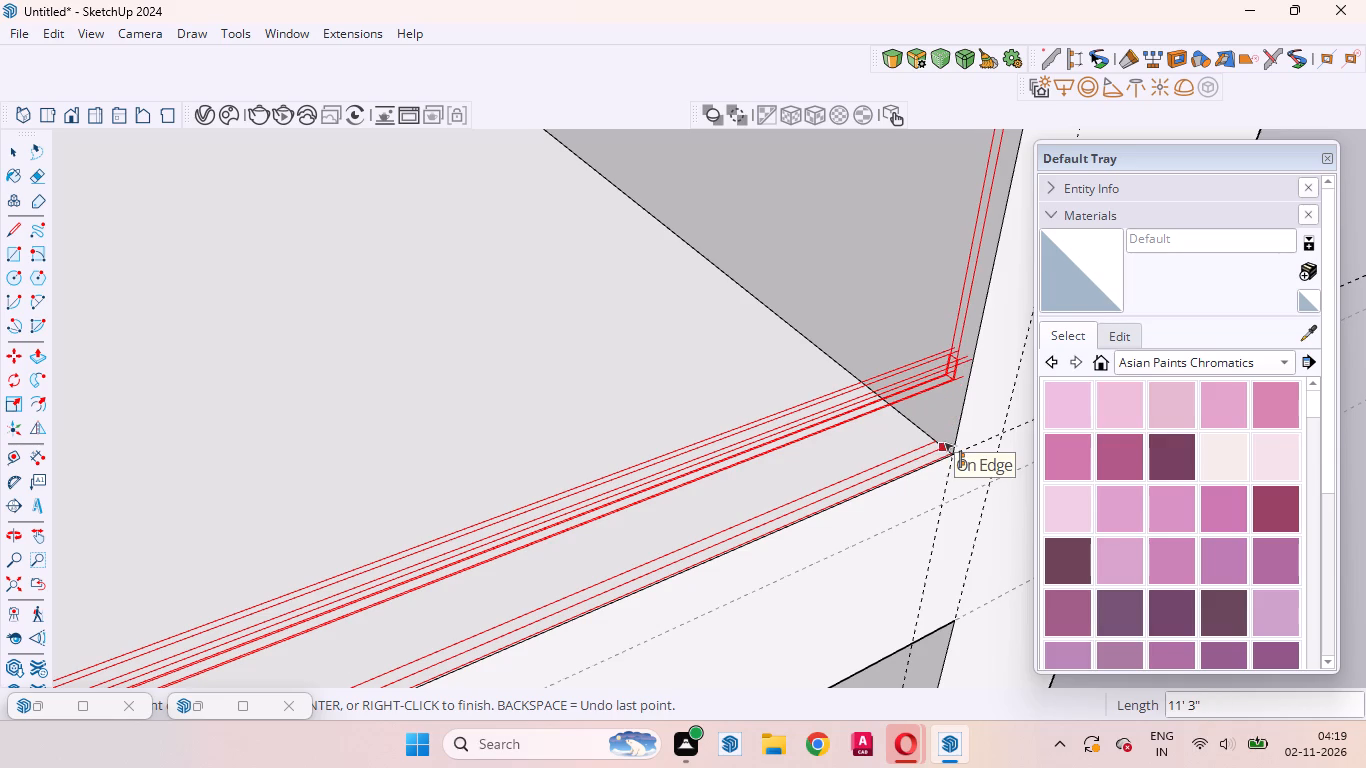
click(944, 442)
key(space)
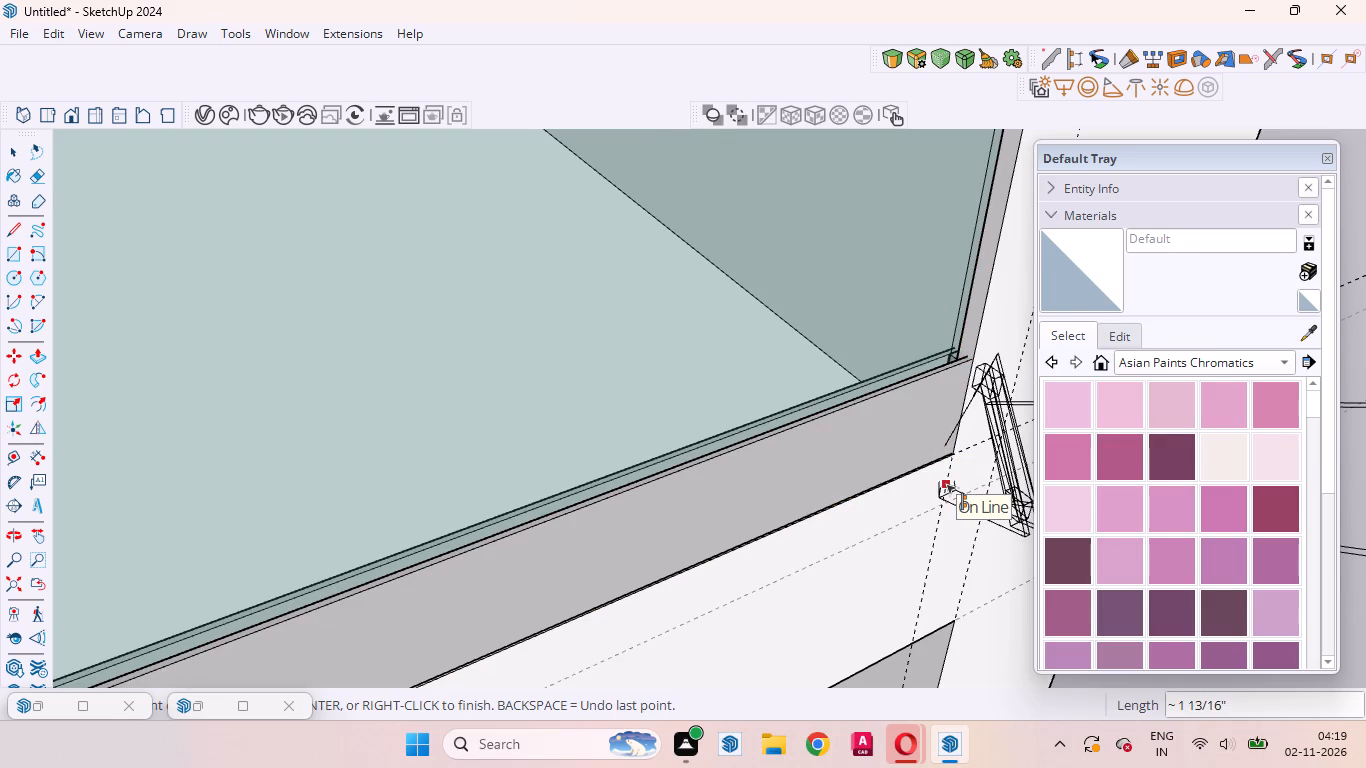
Move the glass railing 2" inward from the front edge of the upper-floor recess.
scroll(889, 564, down, 10)
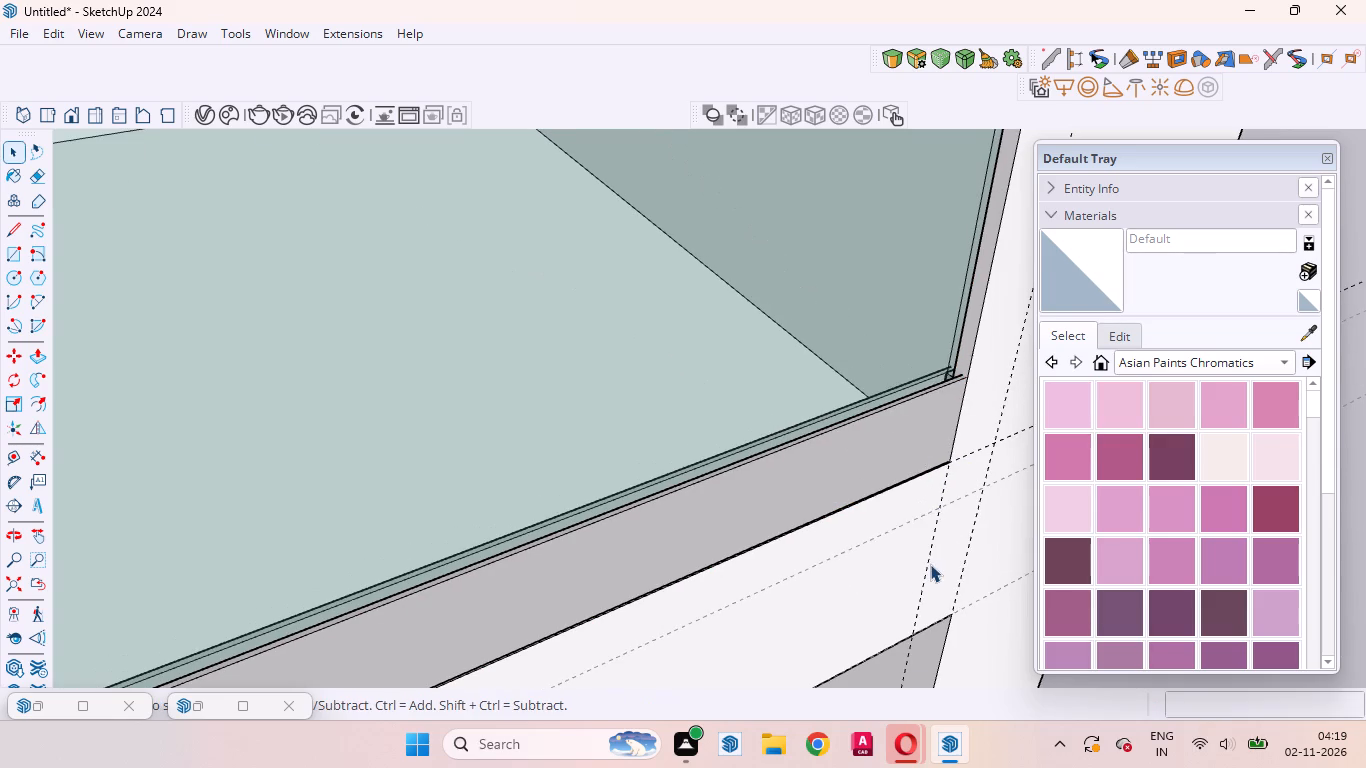
scroll(861, 559, down, 6)
scroll(869, 559, down, 20)
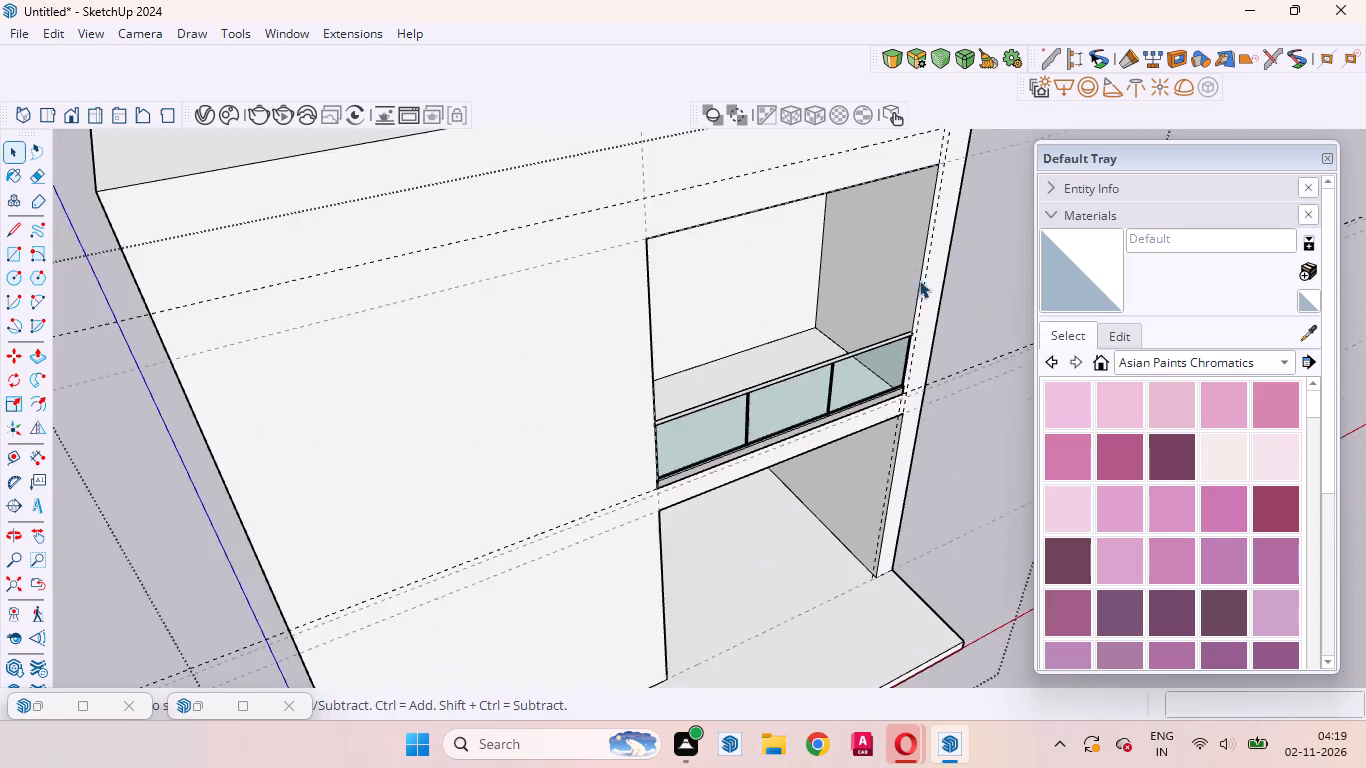
scroll(920, 354, up, 20)
scroll(920, 354, up, 4)
middle_drag(892, 284, 965, 350)
scroll(966, 350, up, 1)
scroll(898, 280, down, 11)
scroll(854, 540, up, 11)
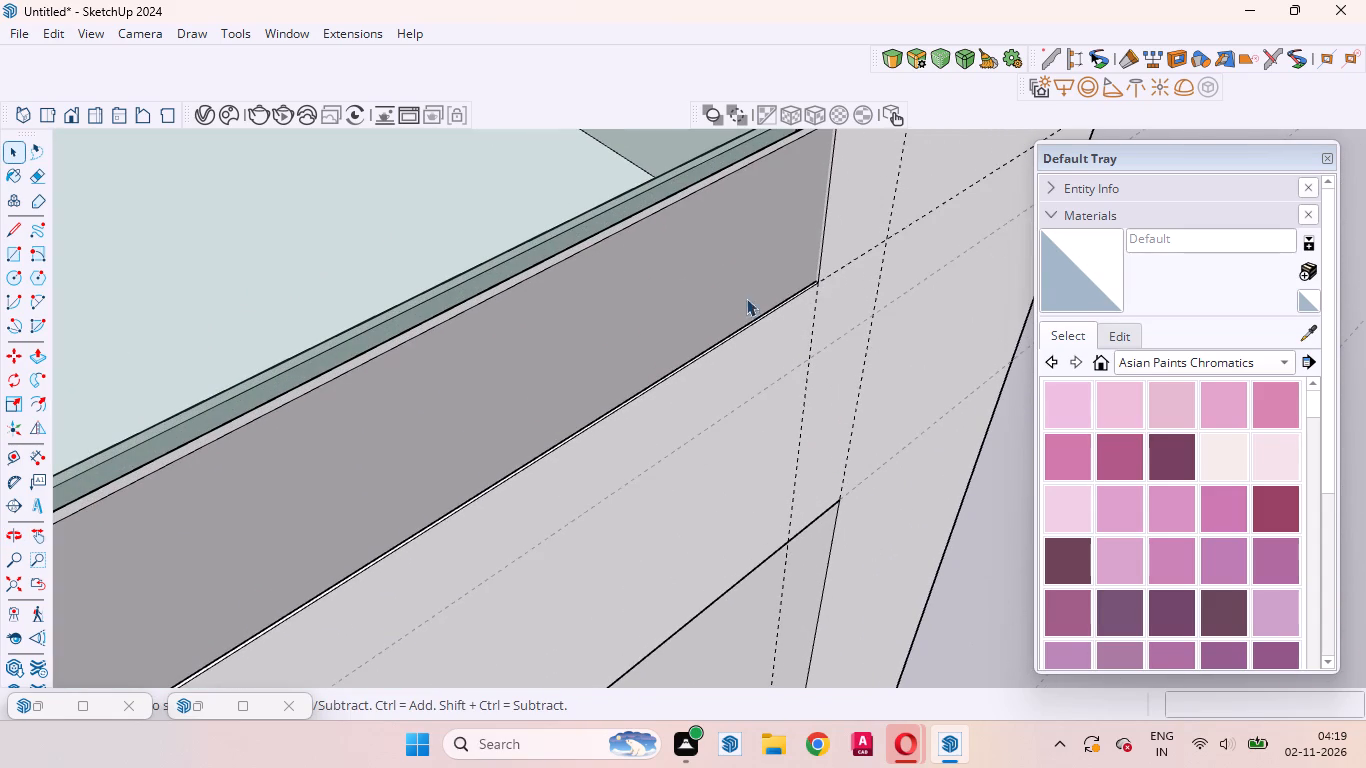
click(729, 287)
scroll(817, 452, down, 16)
scroll(823, 428, up, 5)
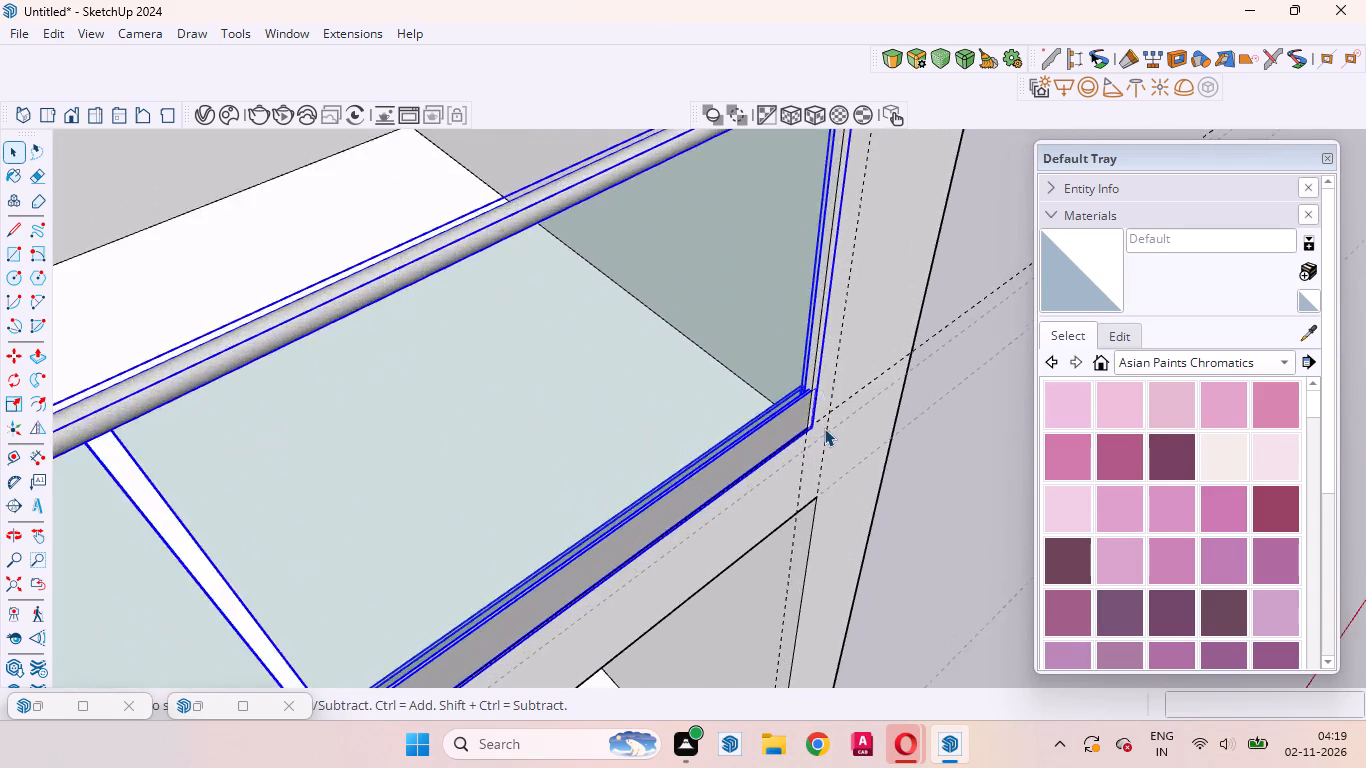
scroll(824, 428, up, 10)
middle_drag(786, 436, 1065, 519)
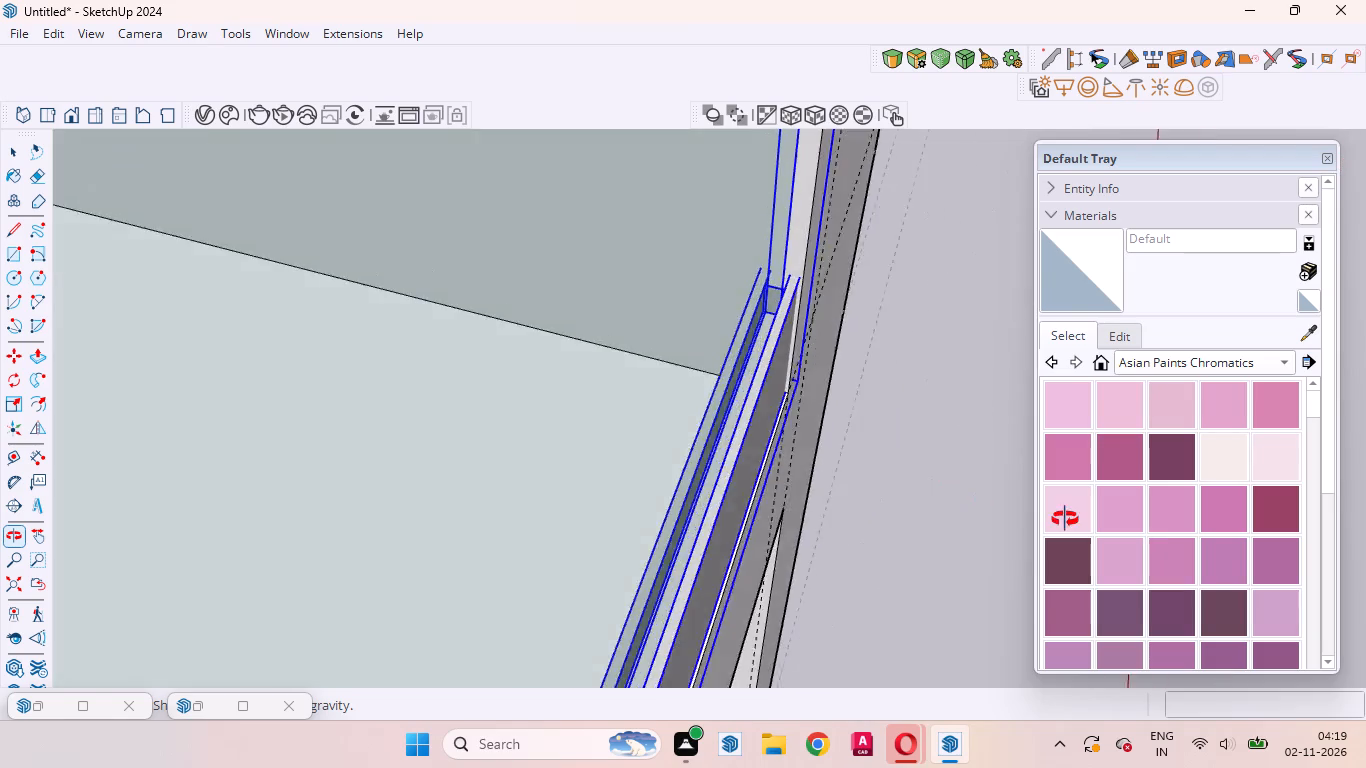
middle_drag(1065, 519, 1227, 546)
scroll(1228, 545, up, 1)
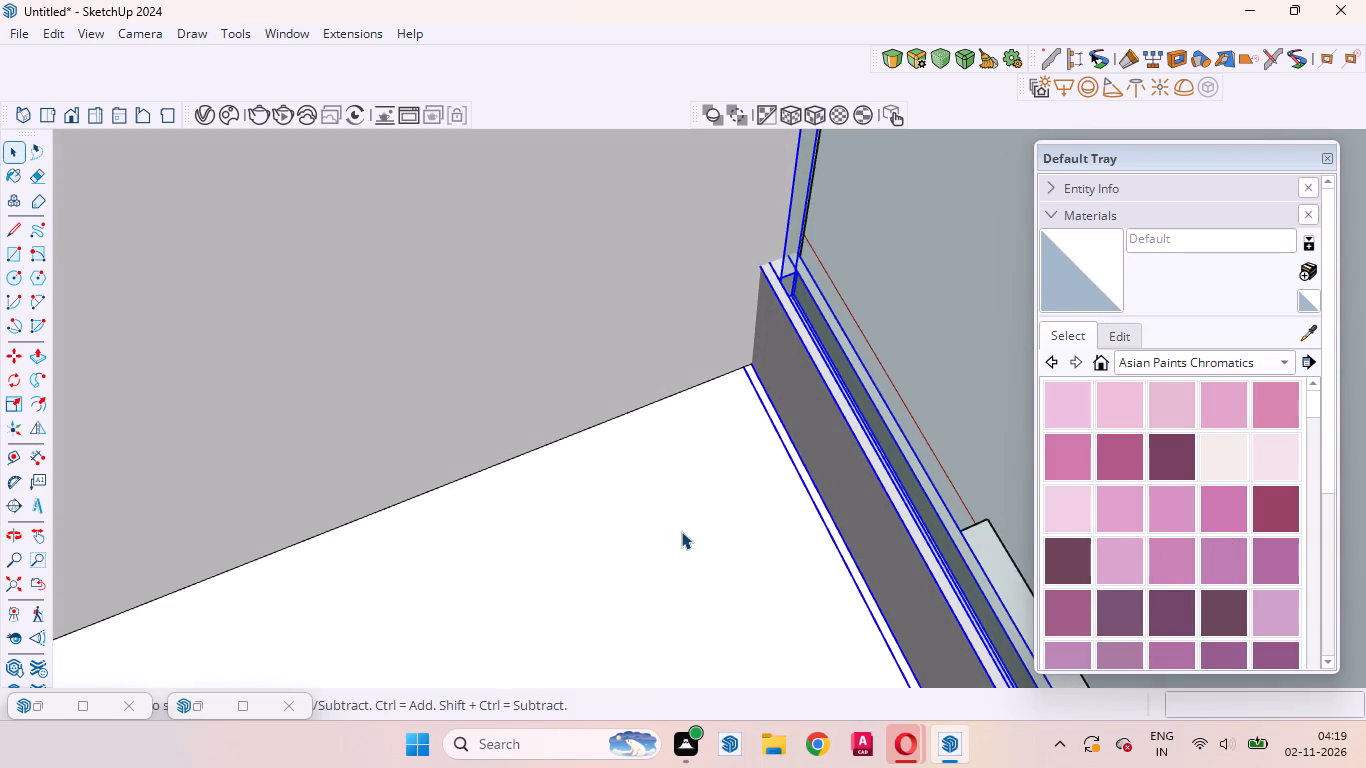
key(m)
click(701, 530)
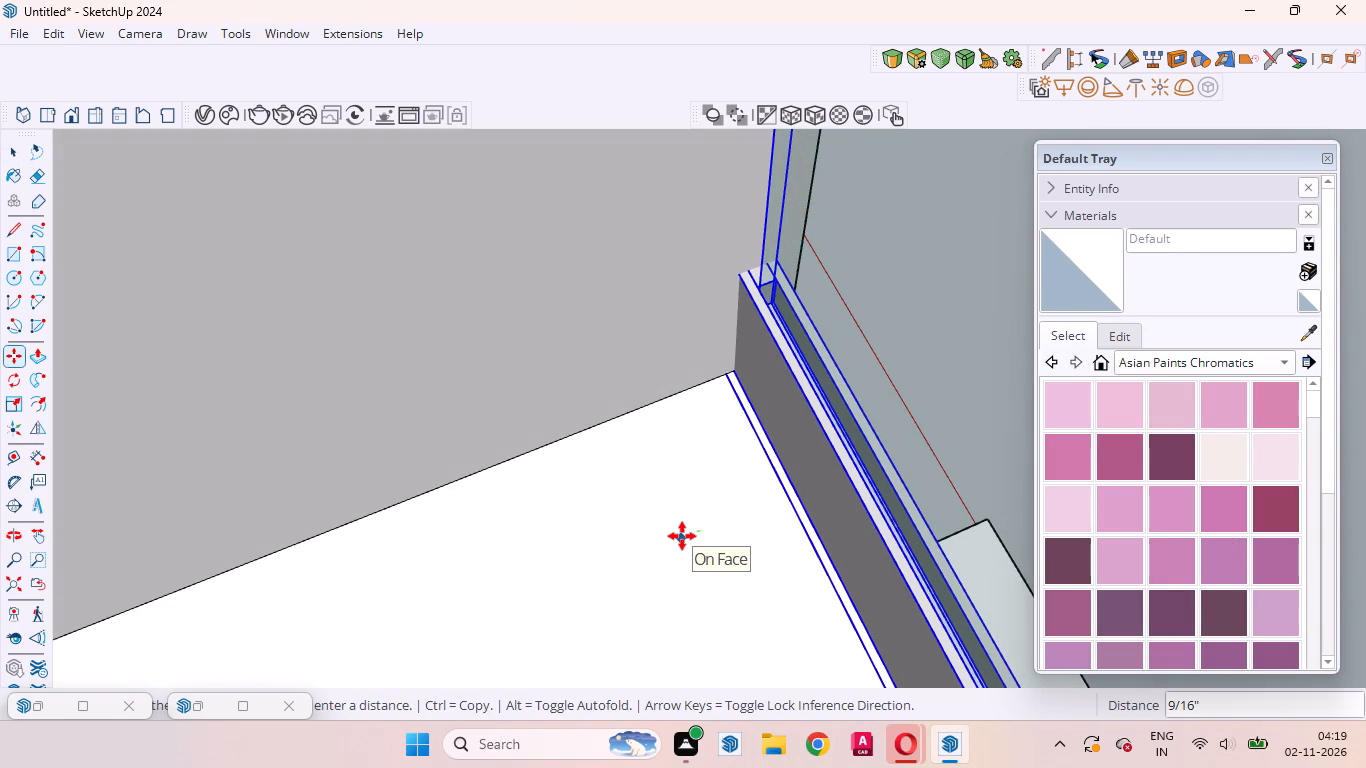
key(2)
key(Return)
key(space)
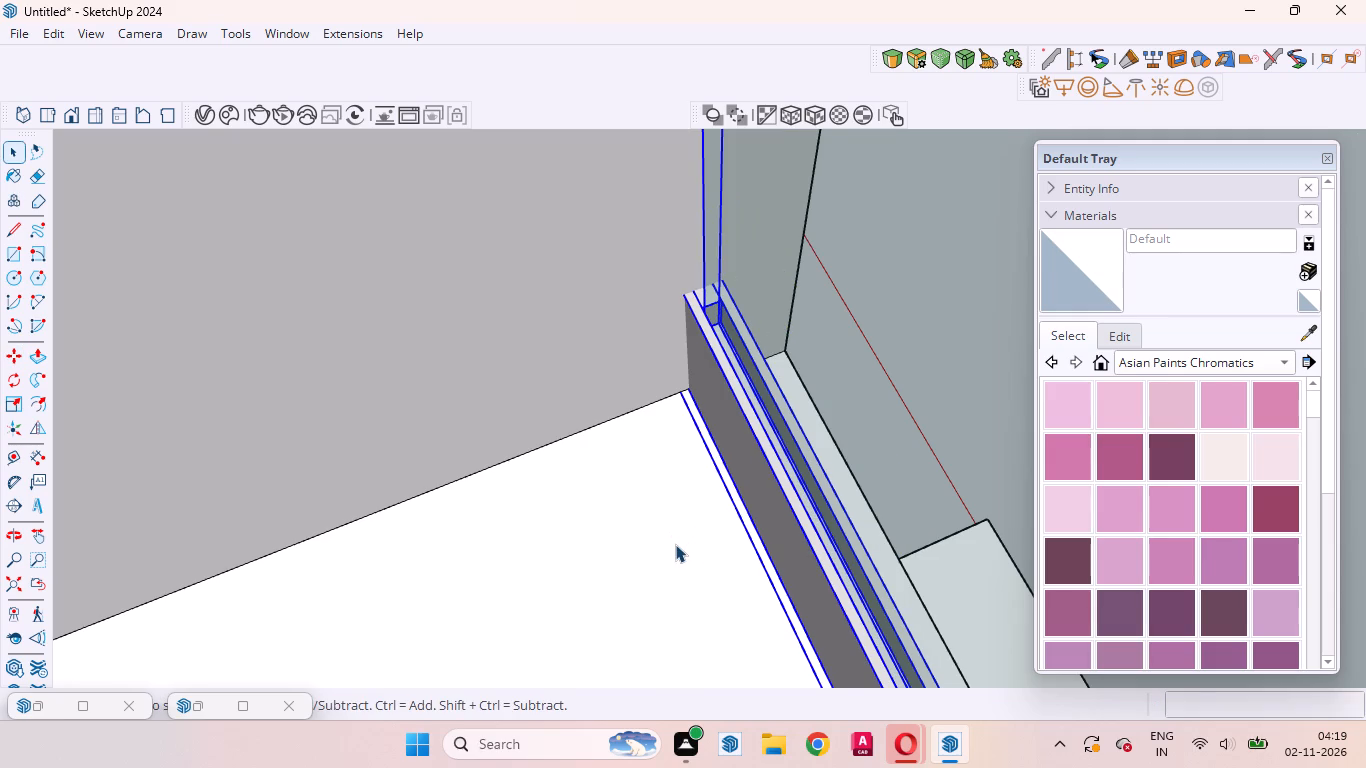
scroll(675, 544, down, 20)
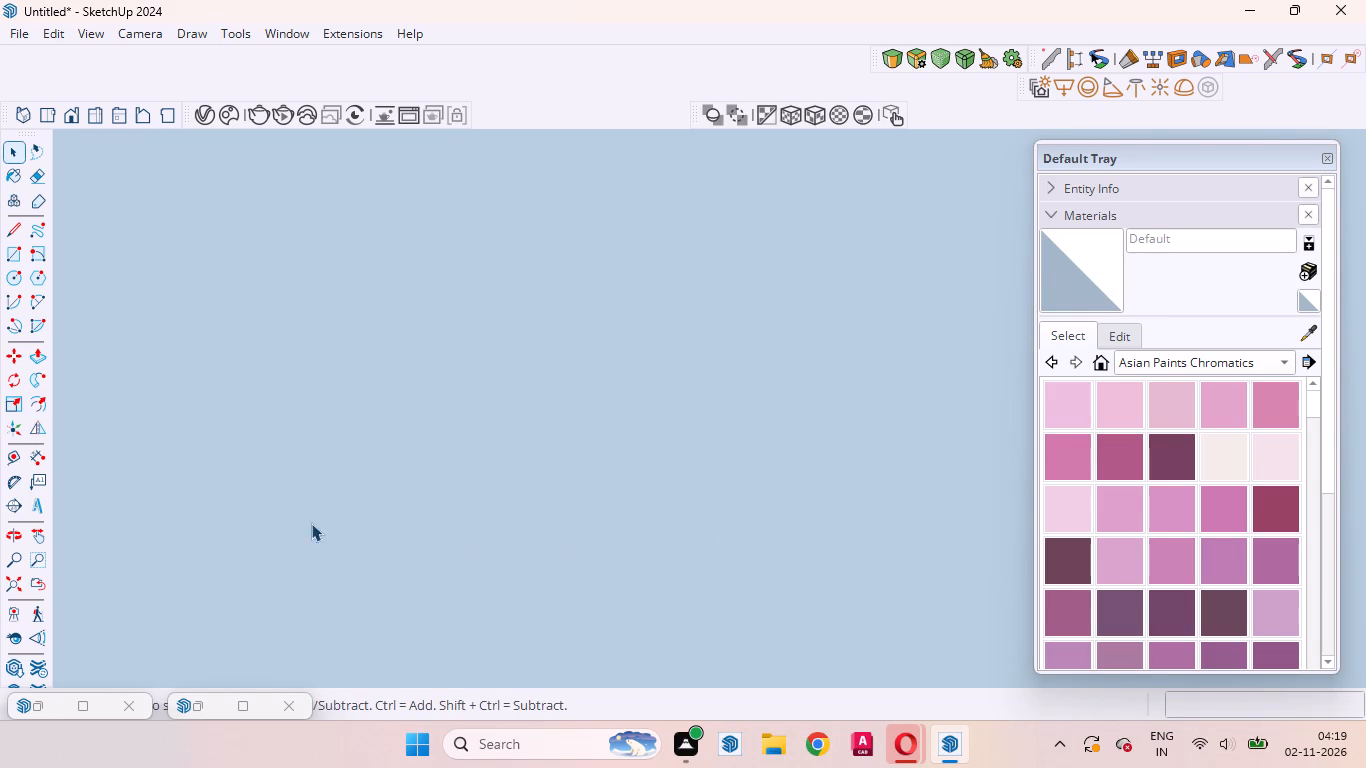
middle_drag(549, 424, 275, 301)
scroll(664, 411, down, 20)
scroll(664, 411, down, 2)
scroll(778, 402, up, 1)
scroll(778, 402, down, 15)
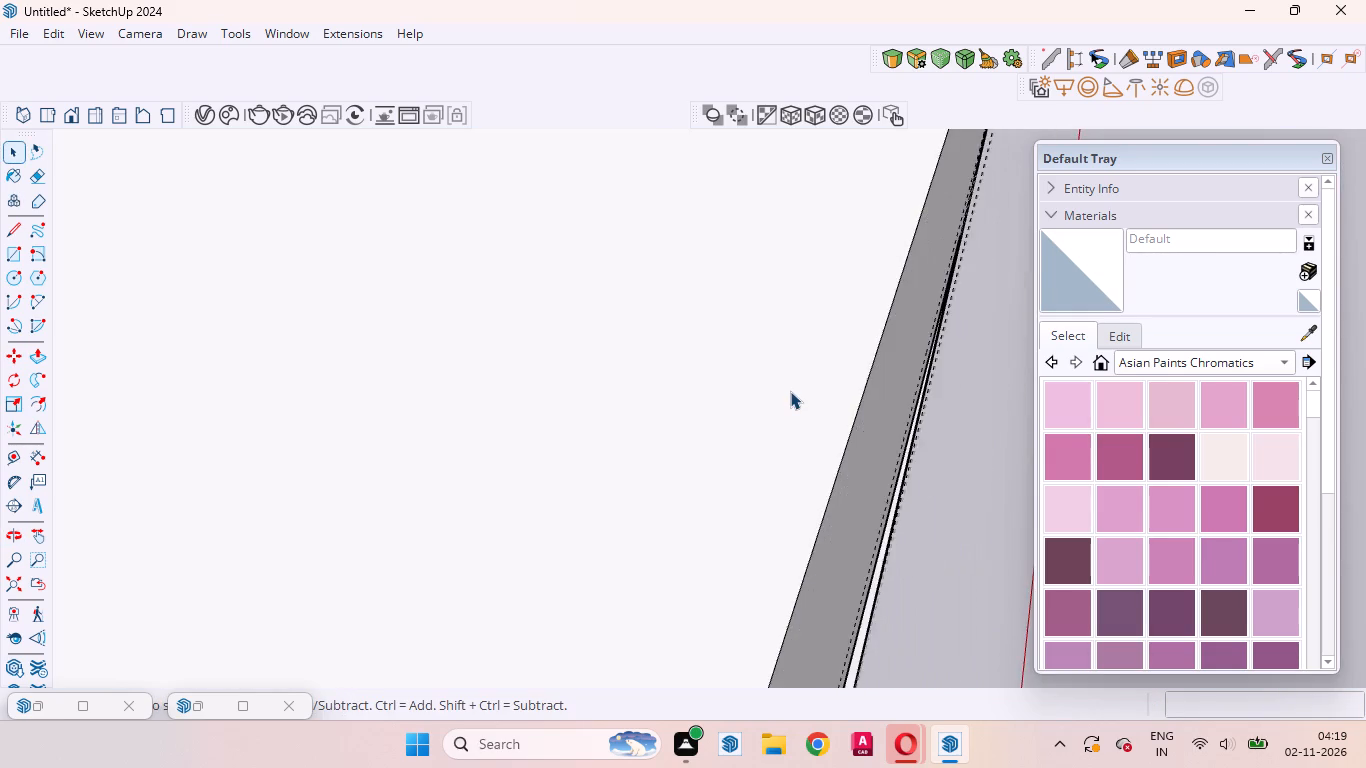
scroll(790, 391, down, 20)
scroll(790, 391, down, 14)
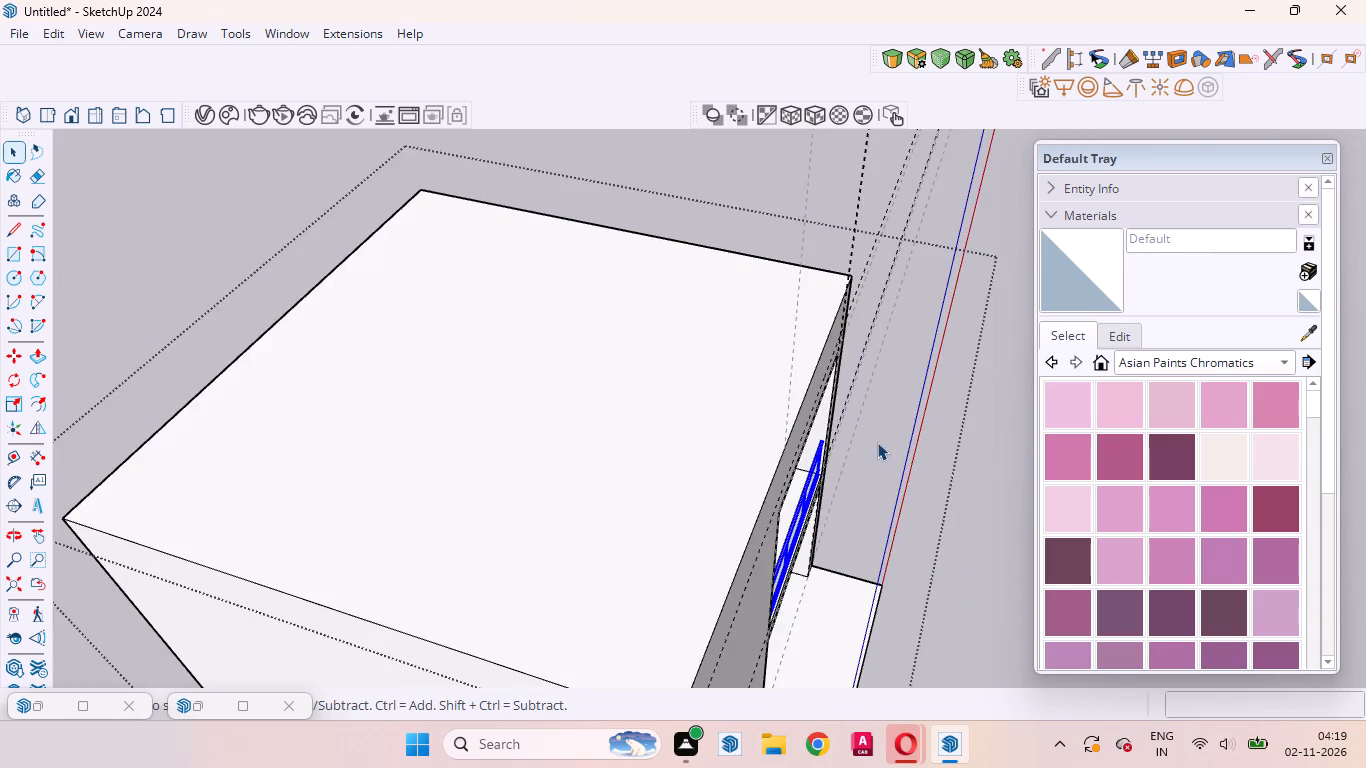
middle_drag(870, 461, 493, 228)
scroll(536, 246, up, 1)
click(921, 511)
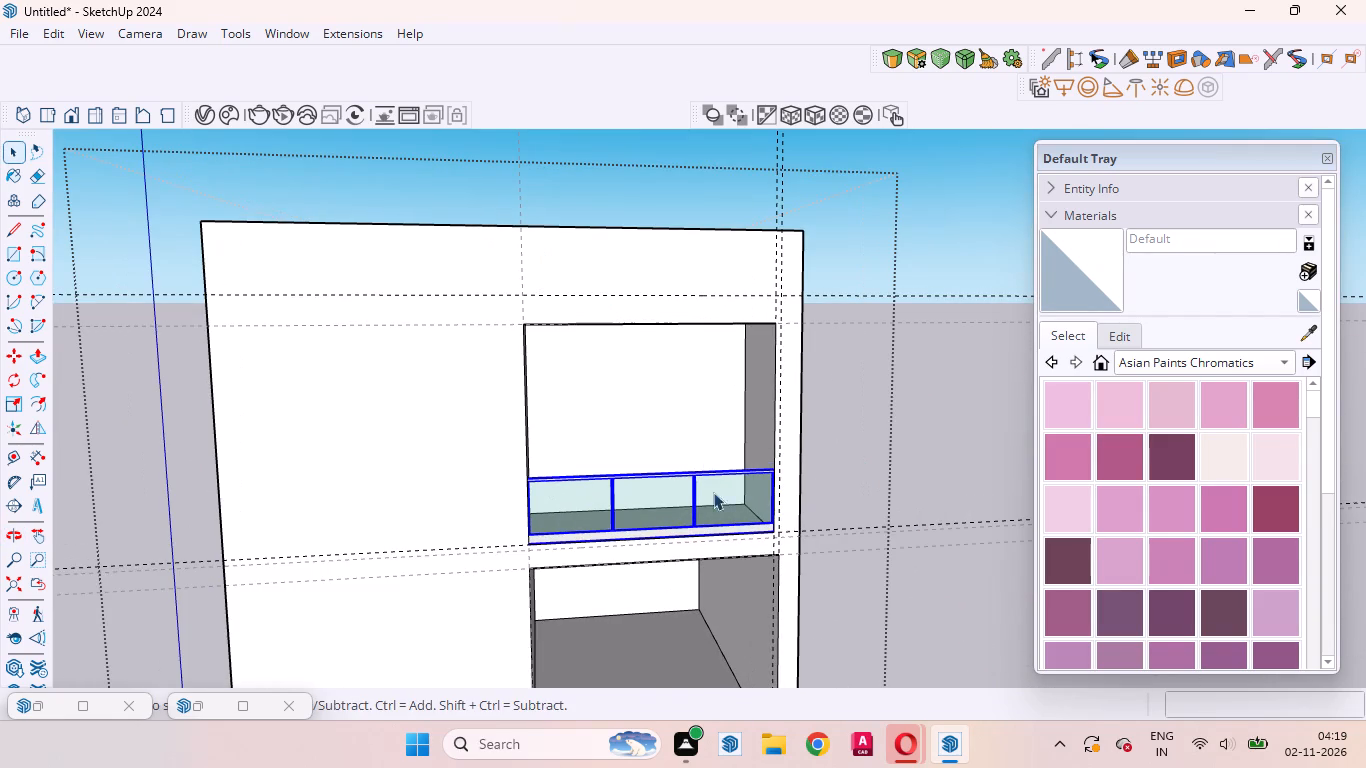
Paint the railing's round top handrail black with Color M09 from the Colors collection.
scroll(694, 471, up, 1)
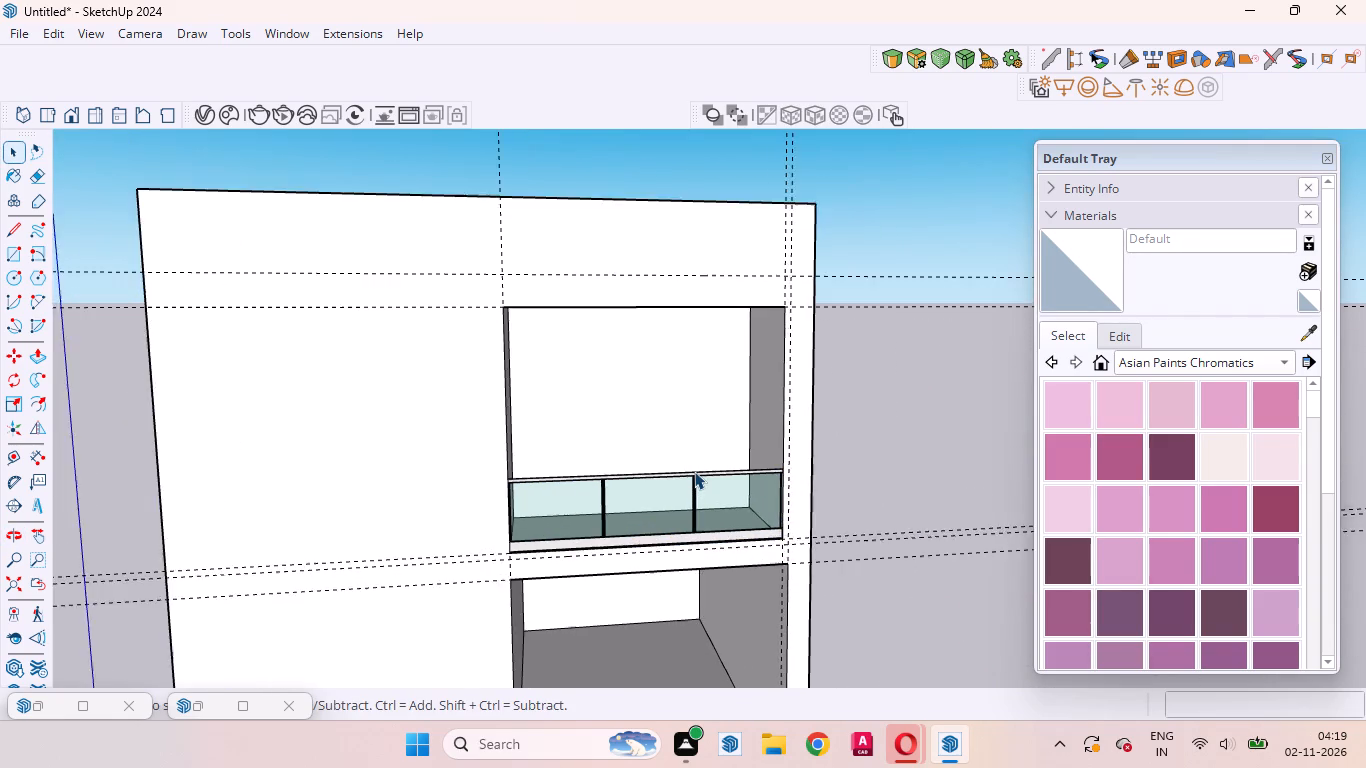
scroll(694, 471, up, 3)
scroll(688, 481, up, 19)
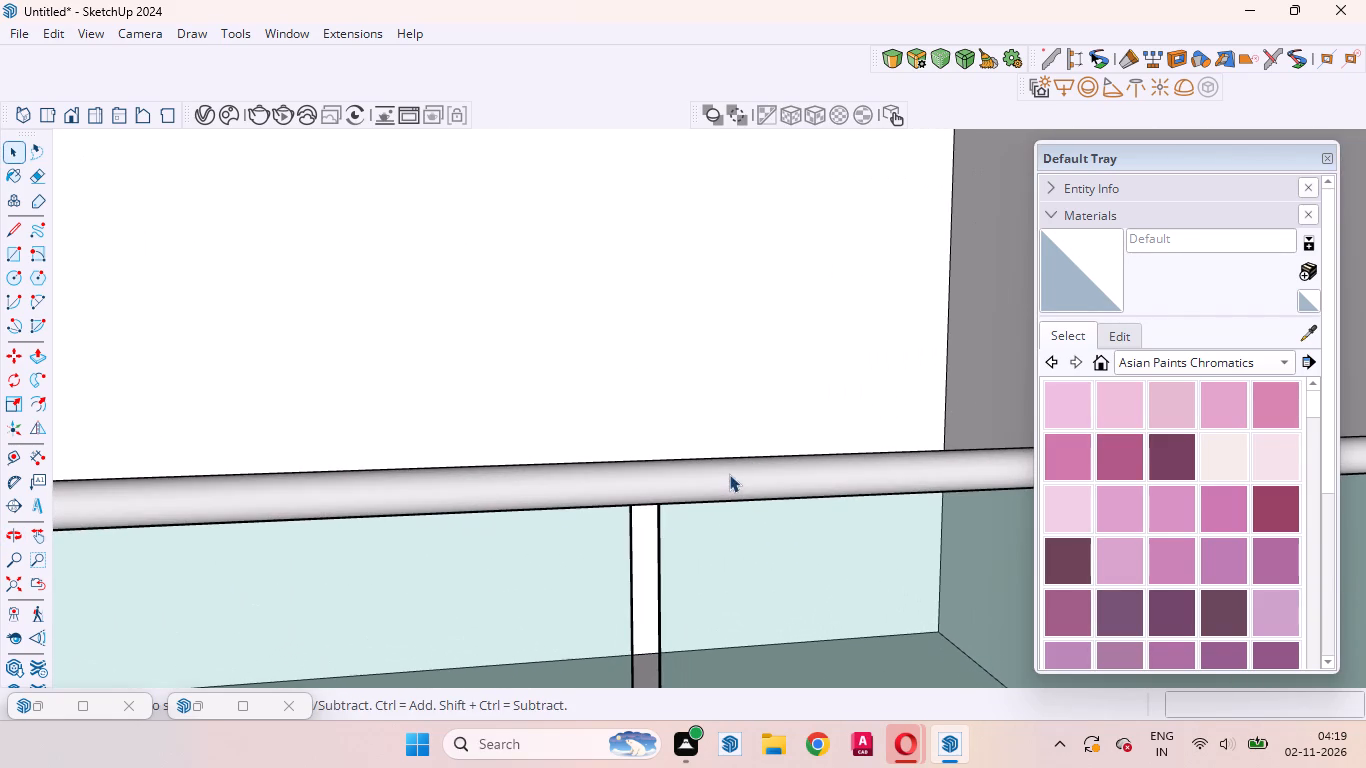
click(735, 482)
double_click(735, 482)
triple_click(735, 482)
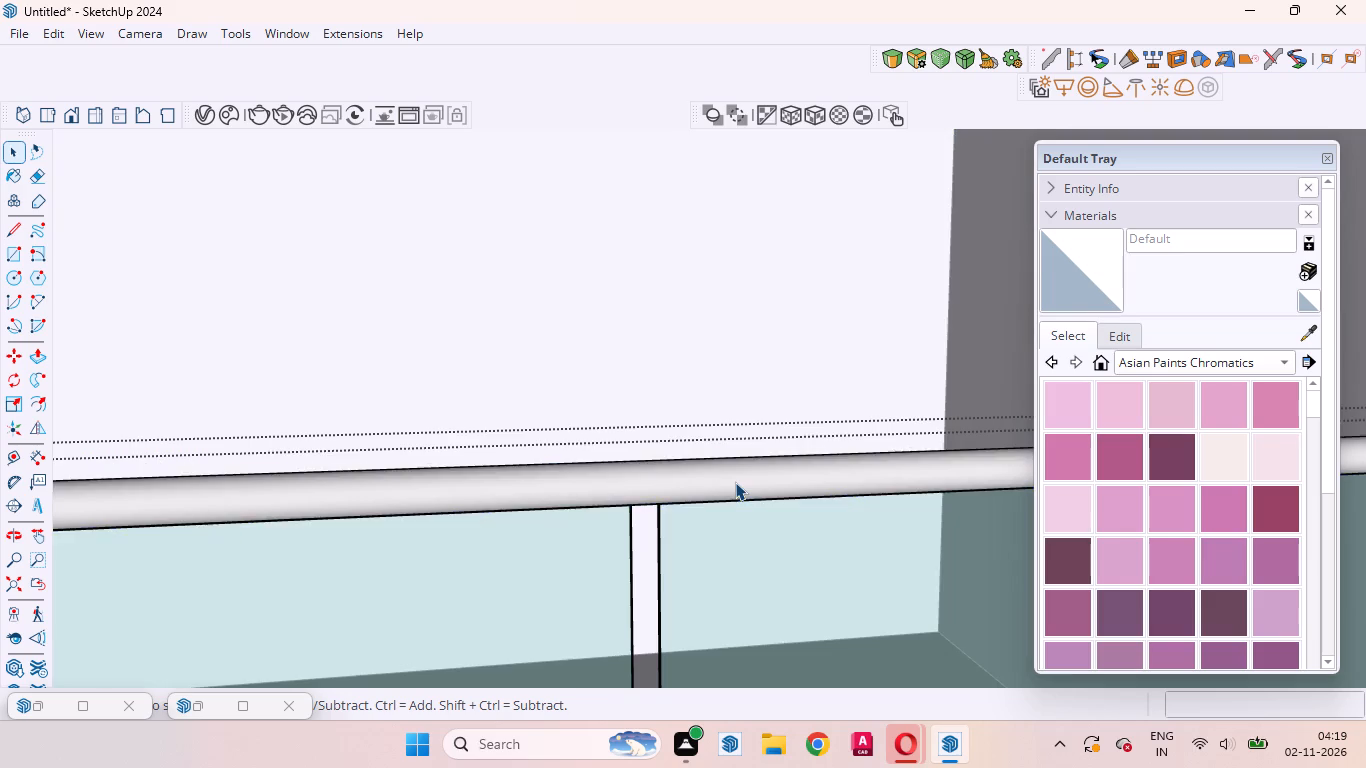
double_click(735, 482)
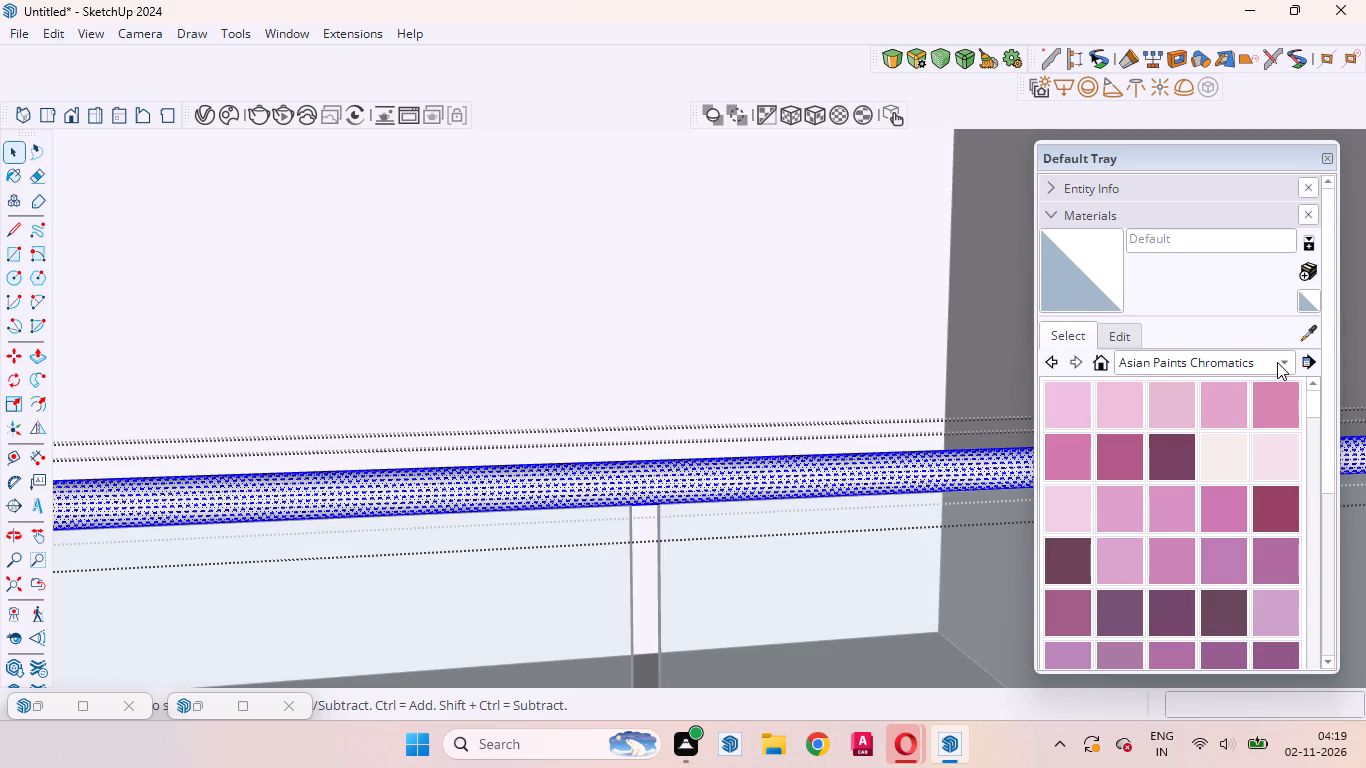
click(1277, 362)
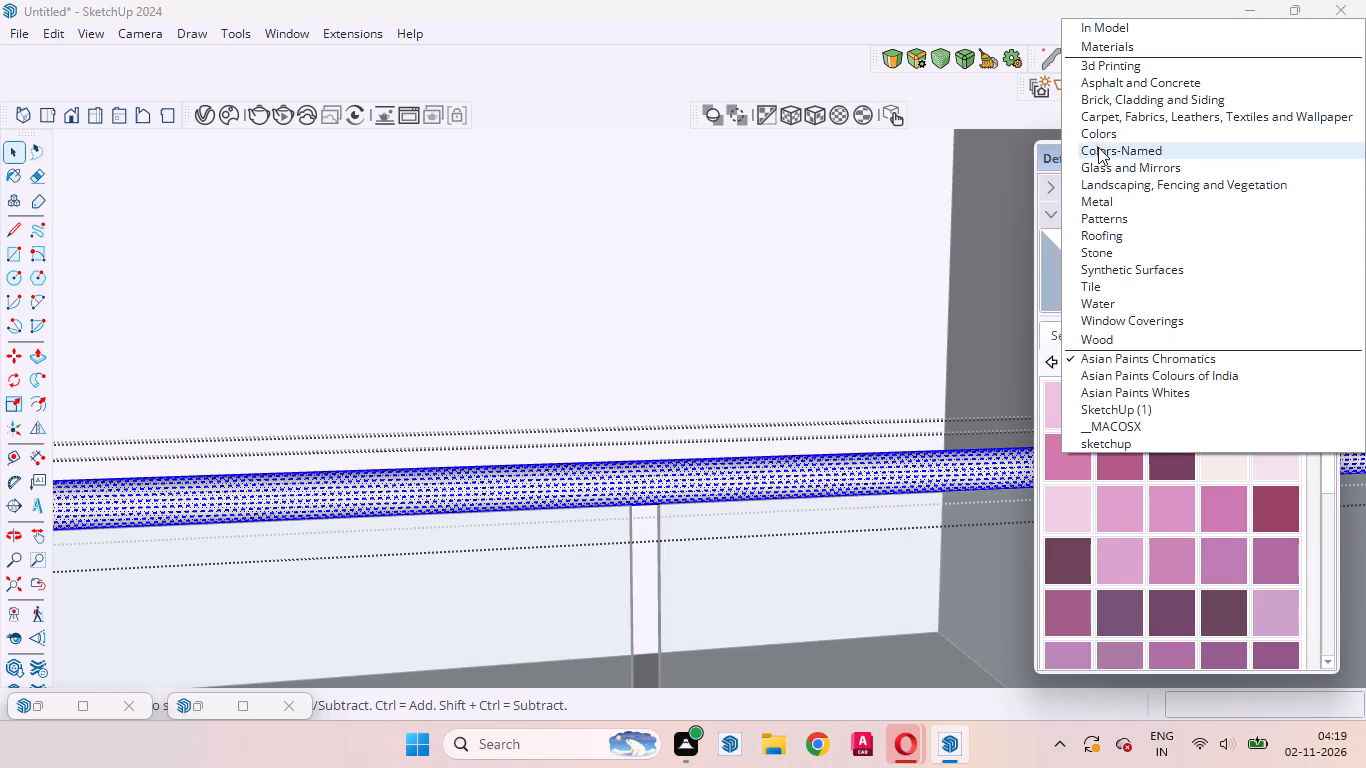
click(1098, 138)
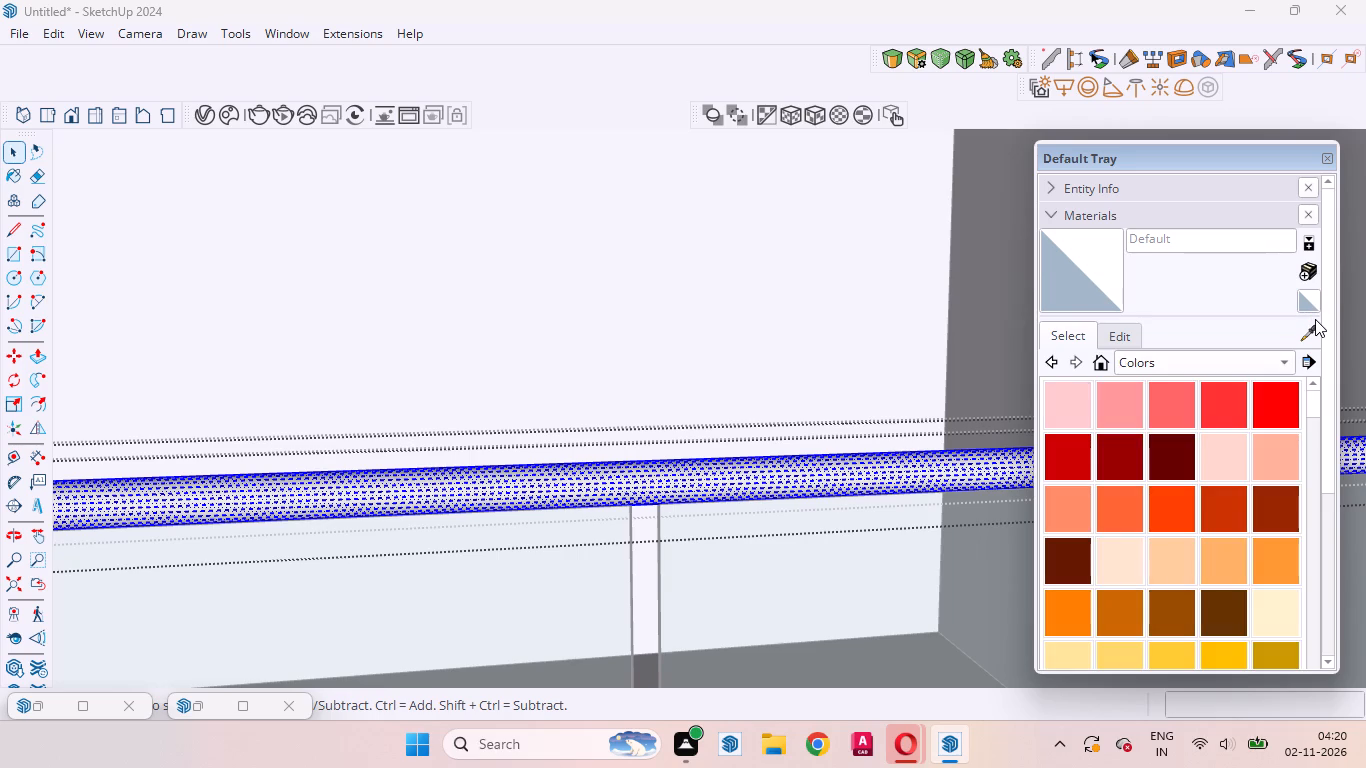
scroll(1241, 476, down, 11)
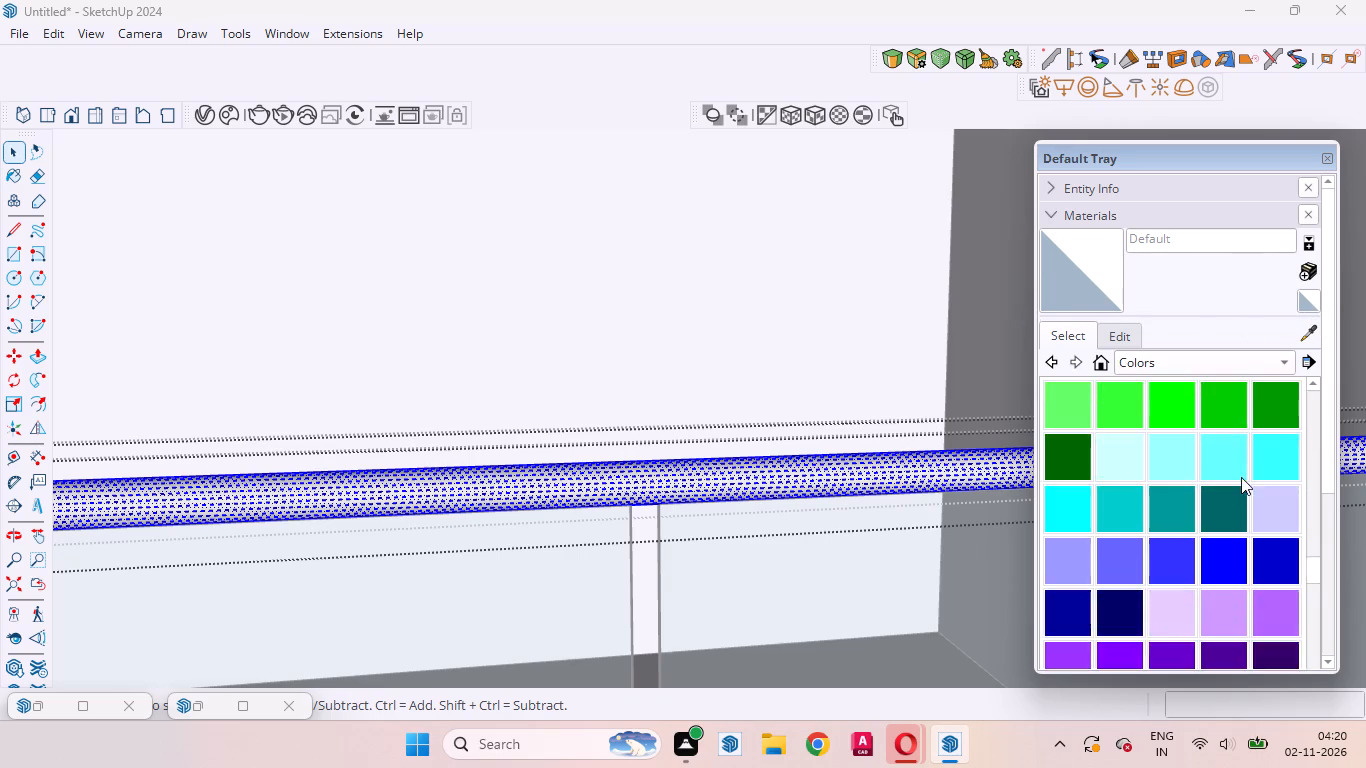
scroll(1241, 477, down, 12)
click(1073, 406)
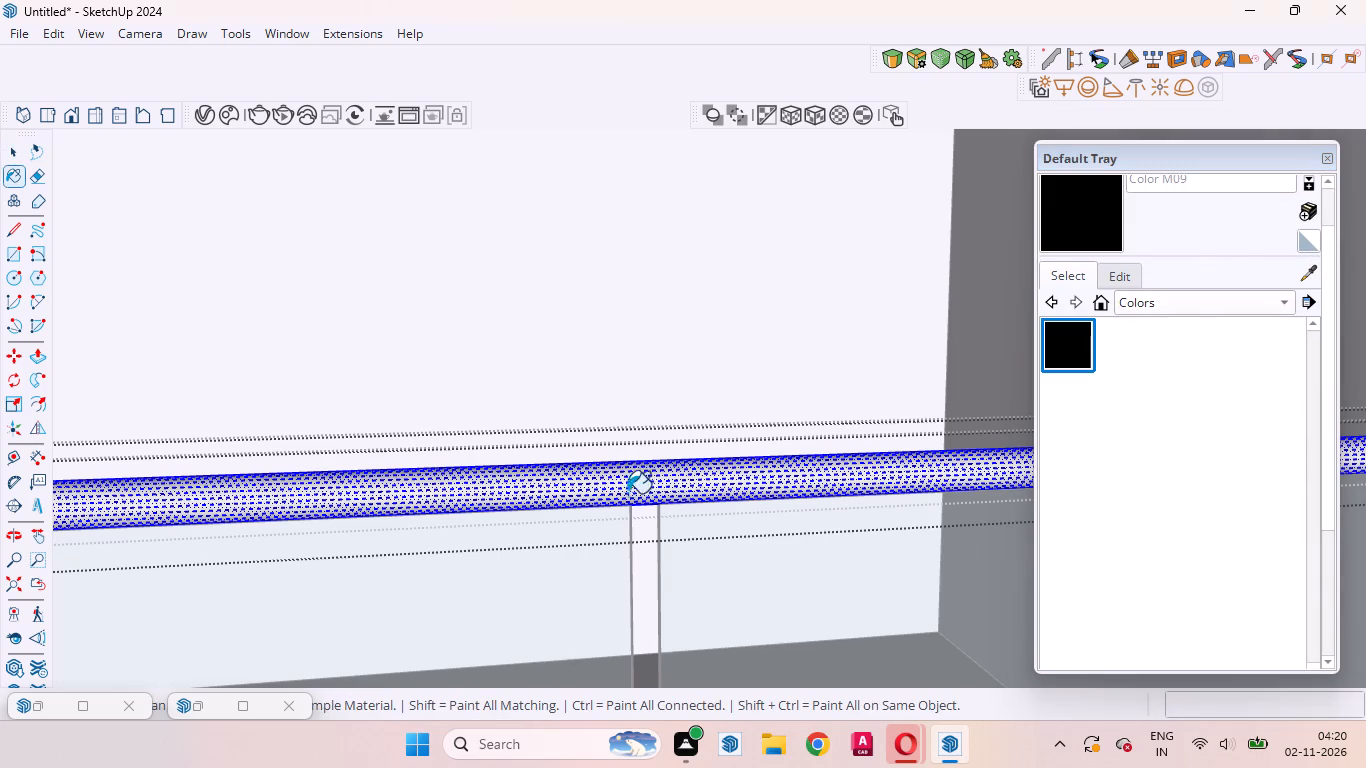
click(636, 488)
scroll(750, 438, down, 3)
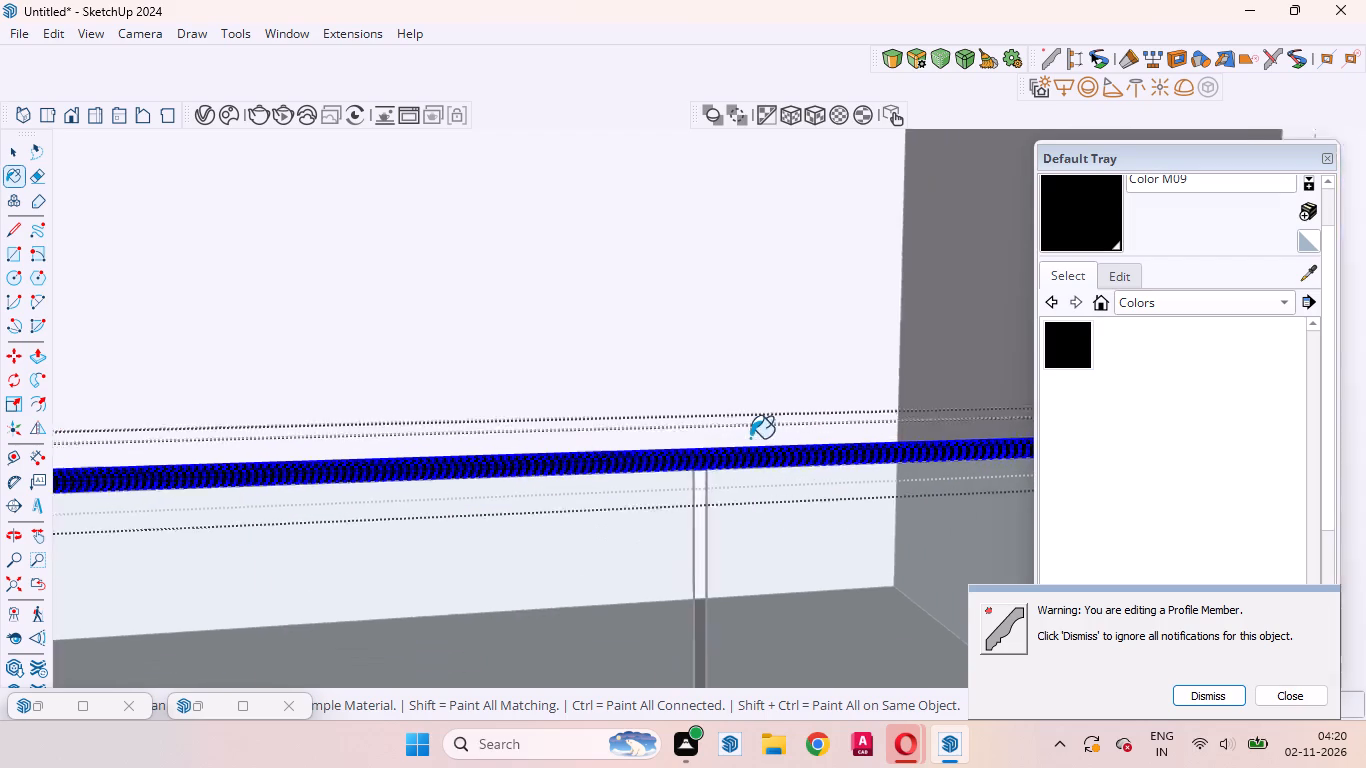
scroll(750, 438, down, 16)
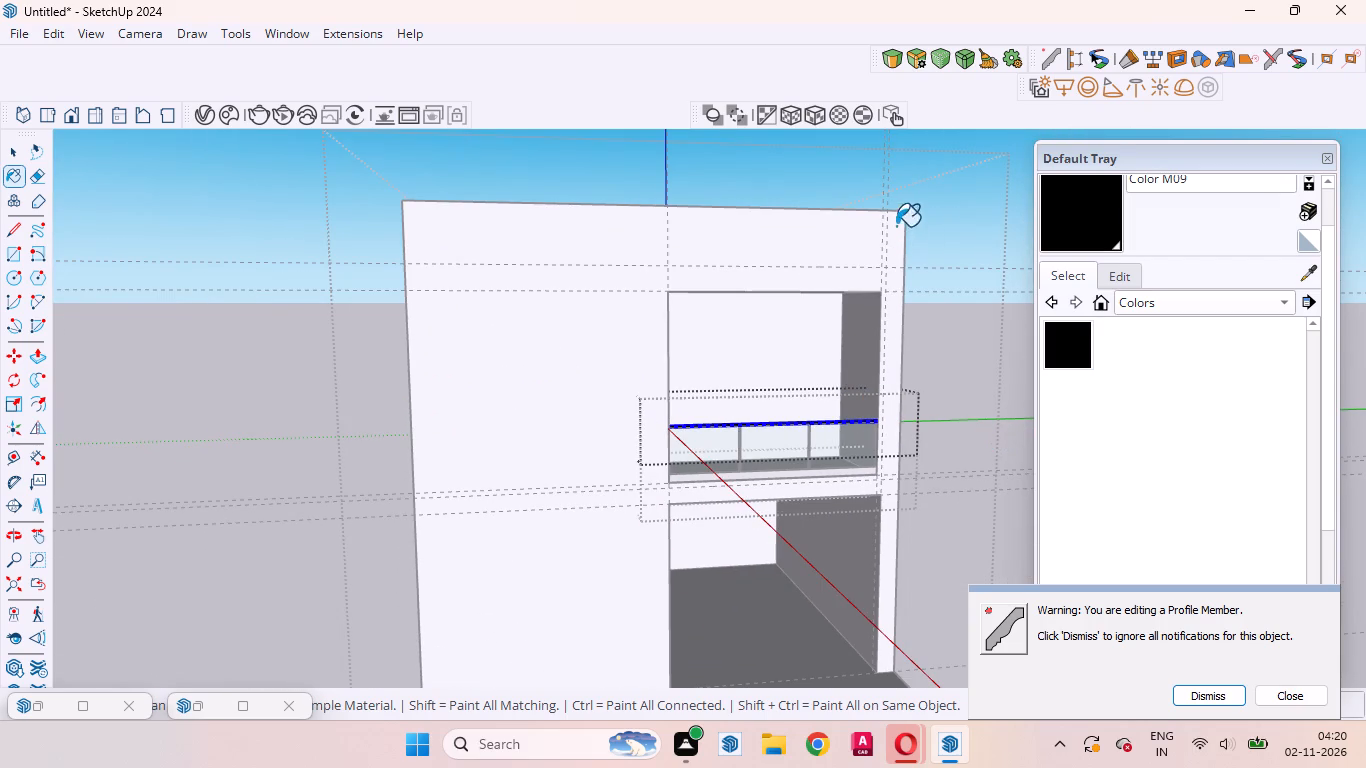
key(space)
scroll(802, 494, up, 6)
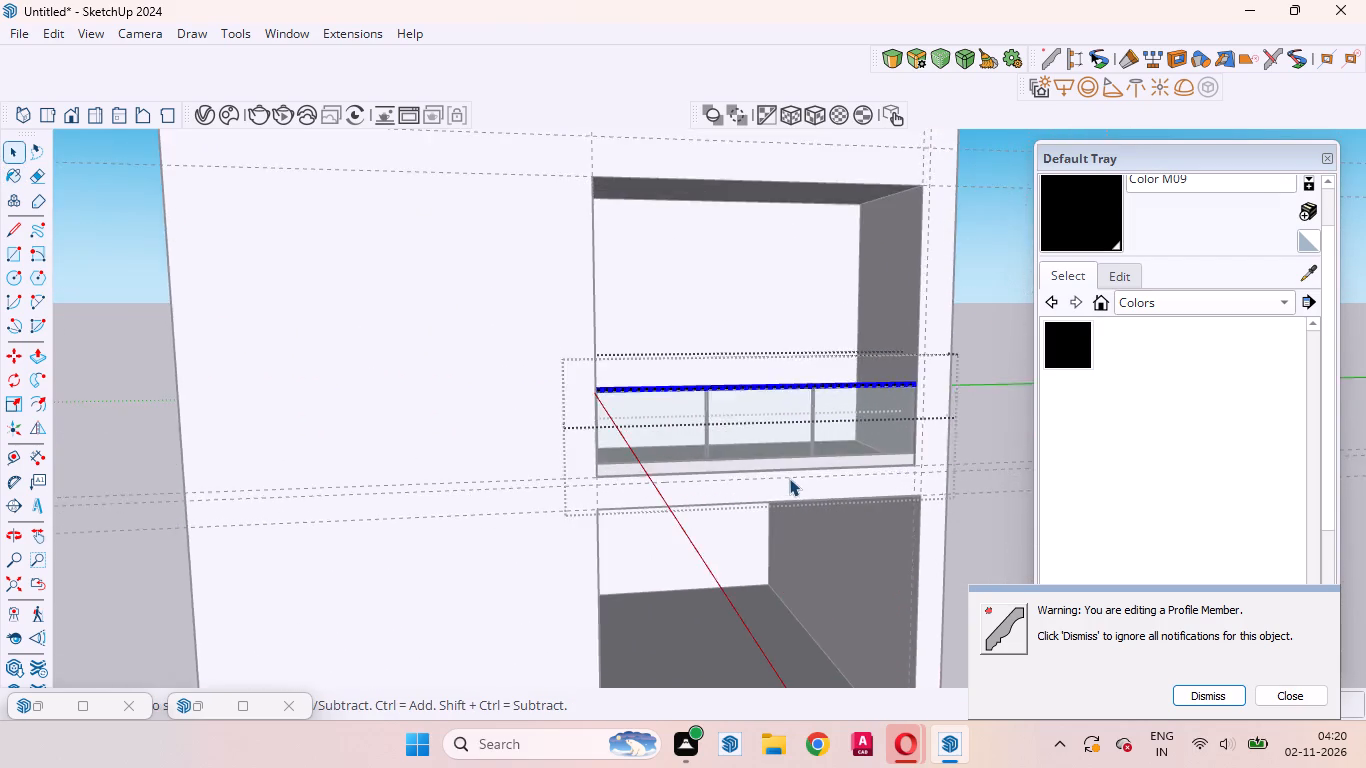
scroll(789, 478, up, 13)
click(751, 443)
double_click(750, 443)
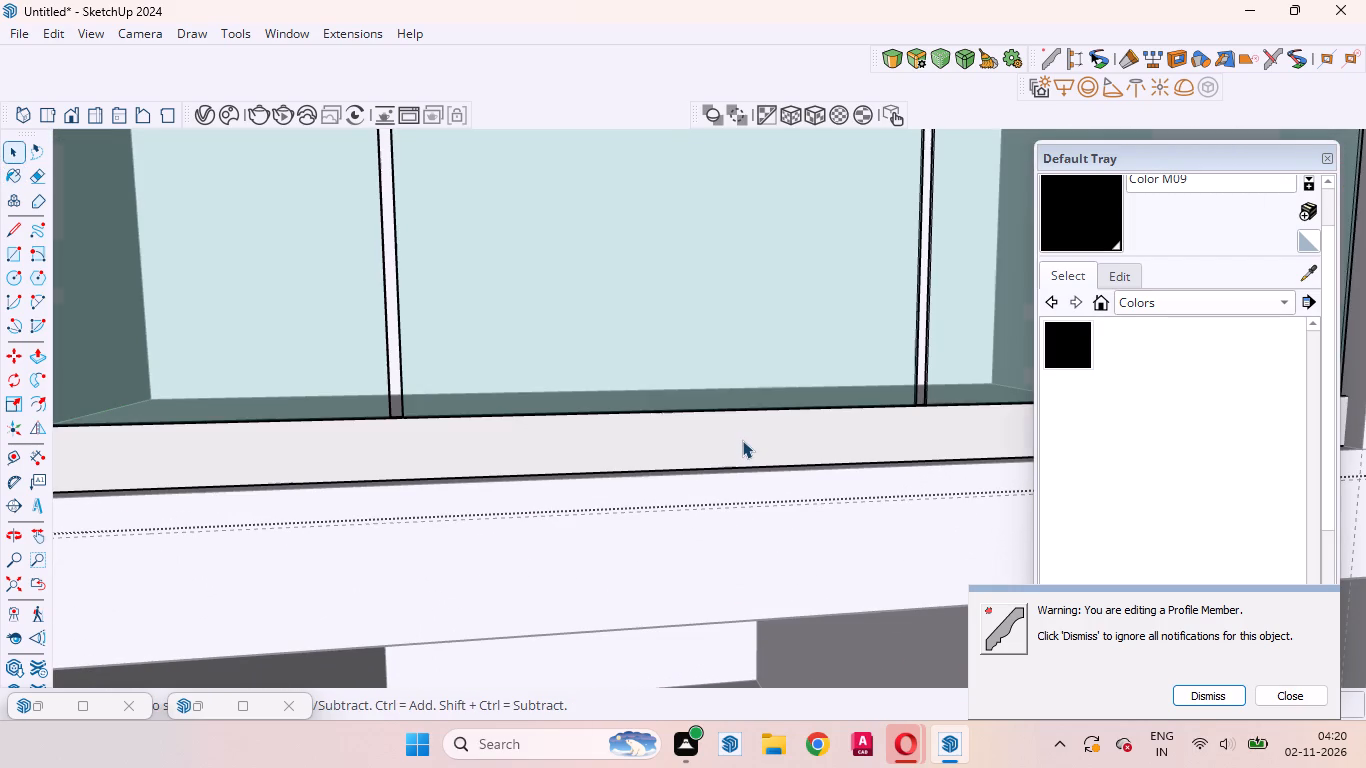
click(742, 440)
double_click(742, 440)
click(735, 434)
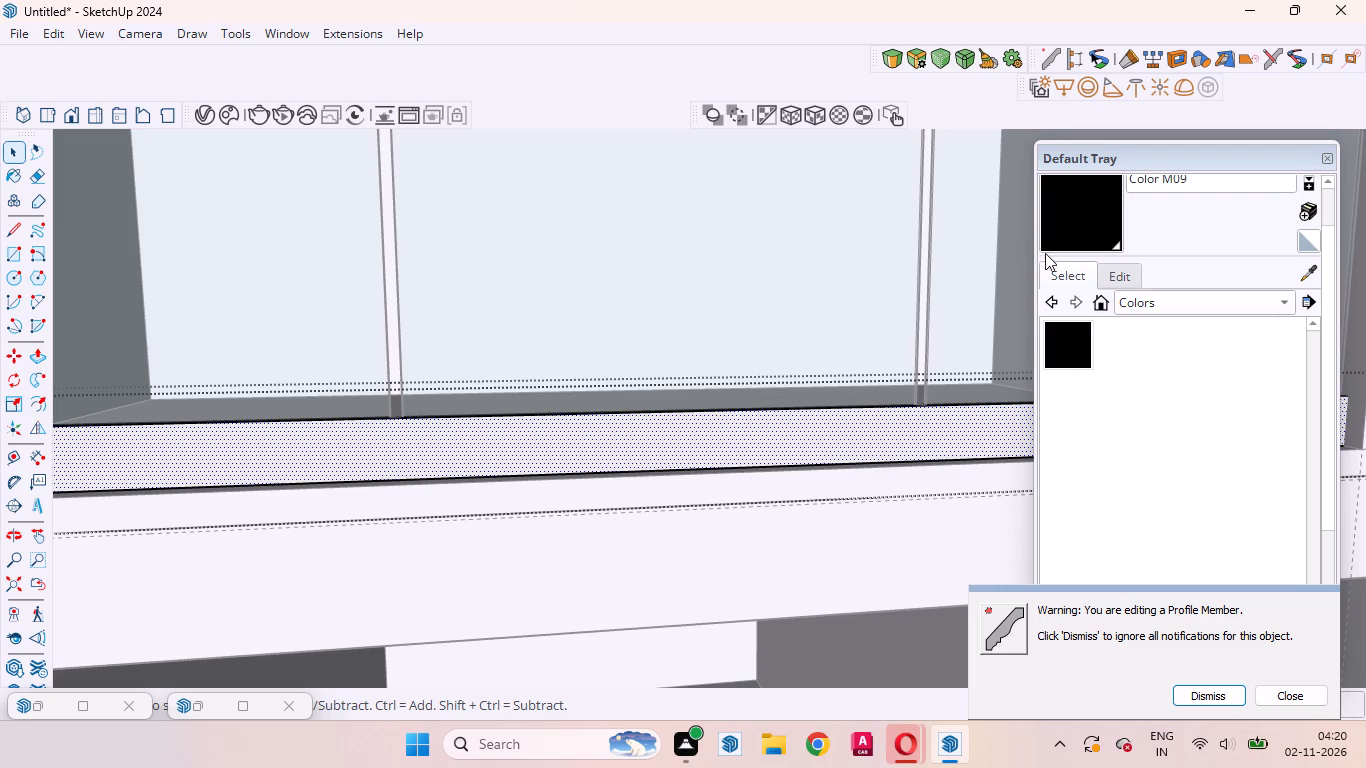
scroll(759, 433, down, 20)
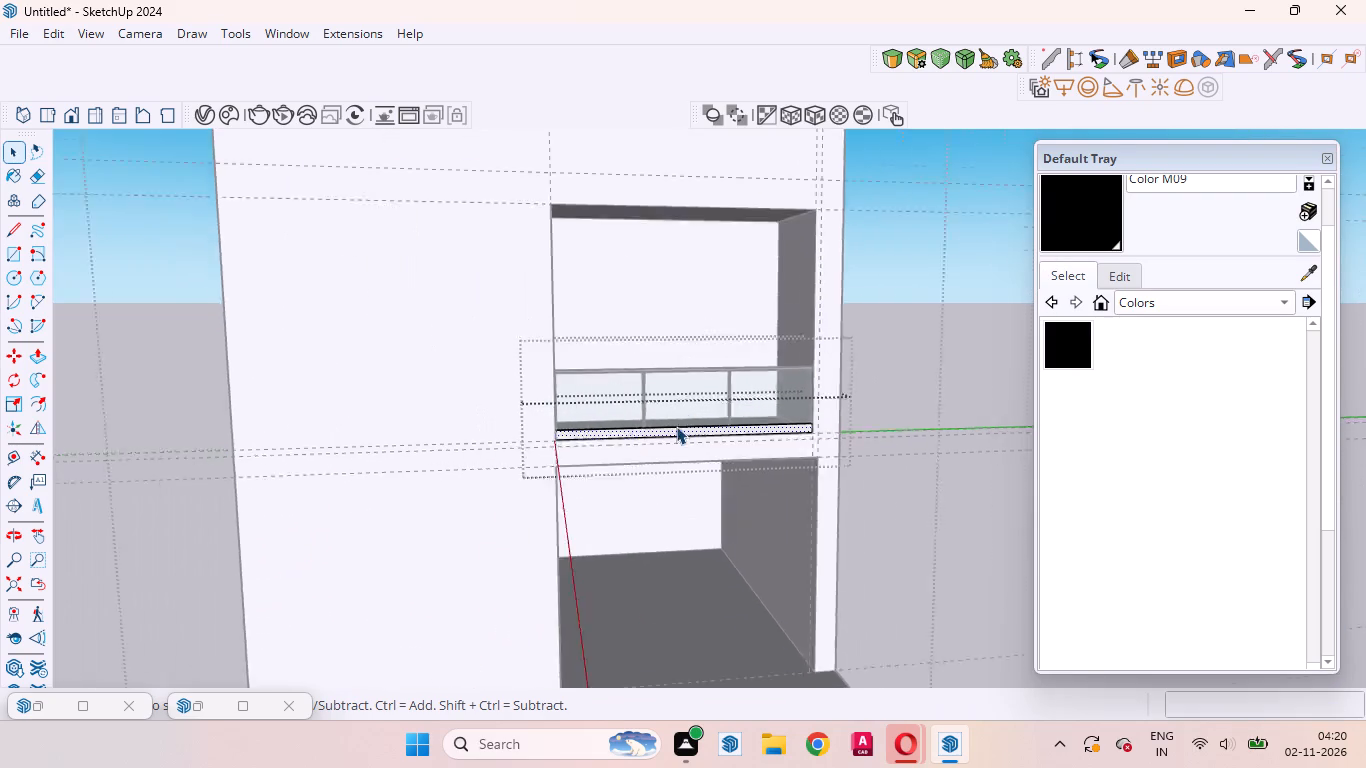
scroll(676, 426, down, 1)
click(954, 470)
Open the railing's base rail for editing and paint its outer and inner side faces black with Color M09.
scroll(717, 455, up, 16)
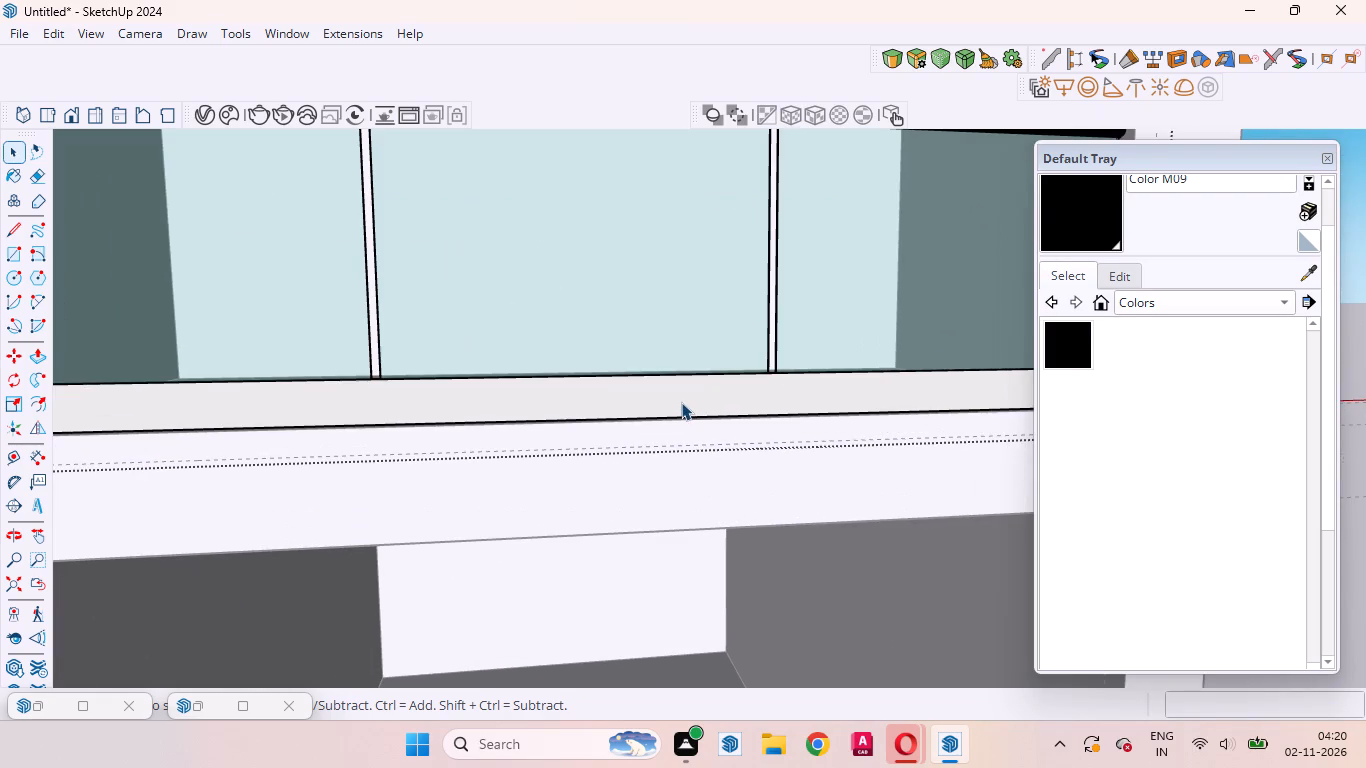
click(680, 402)
double_click(678, 402)
click(678, 402)
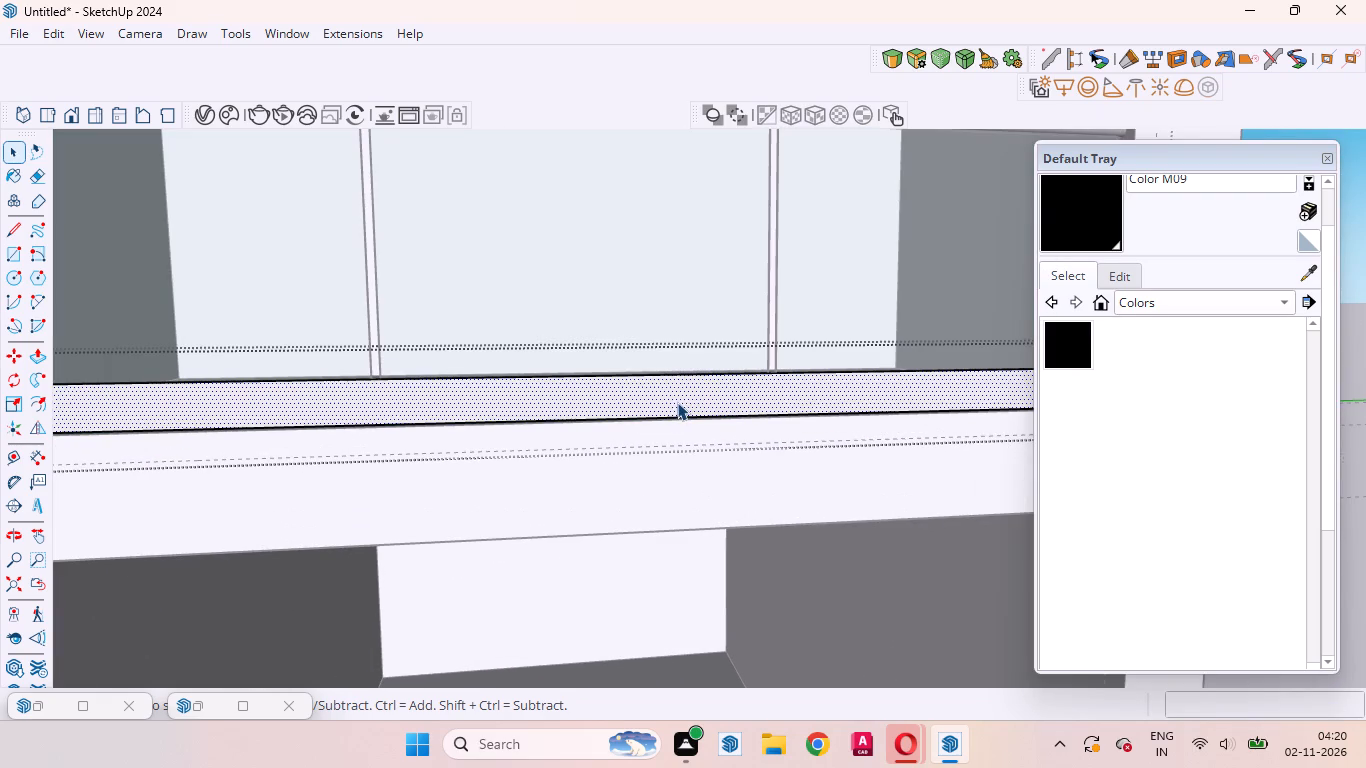
click(1071, 222)
click(749, 402)
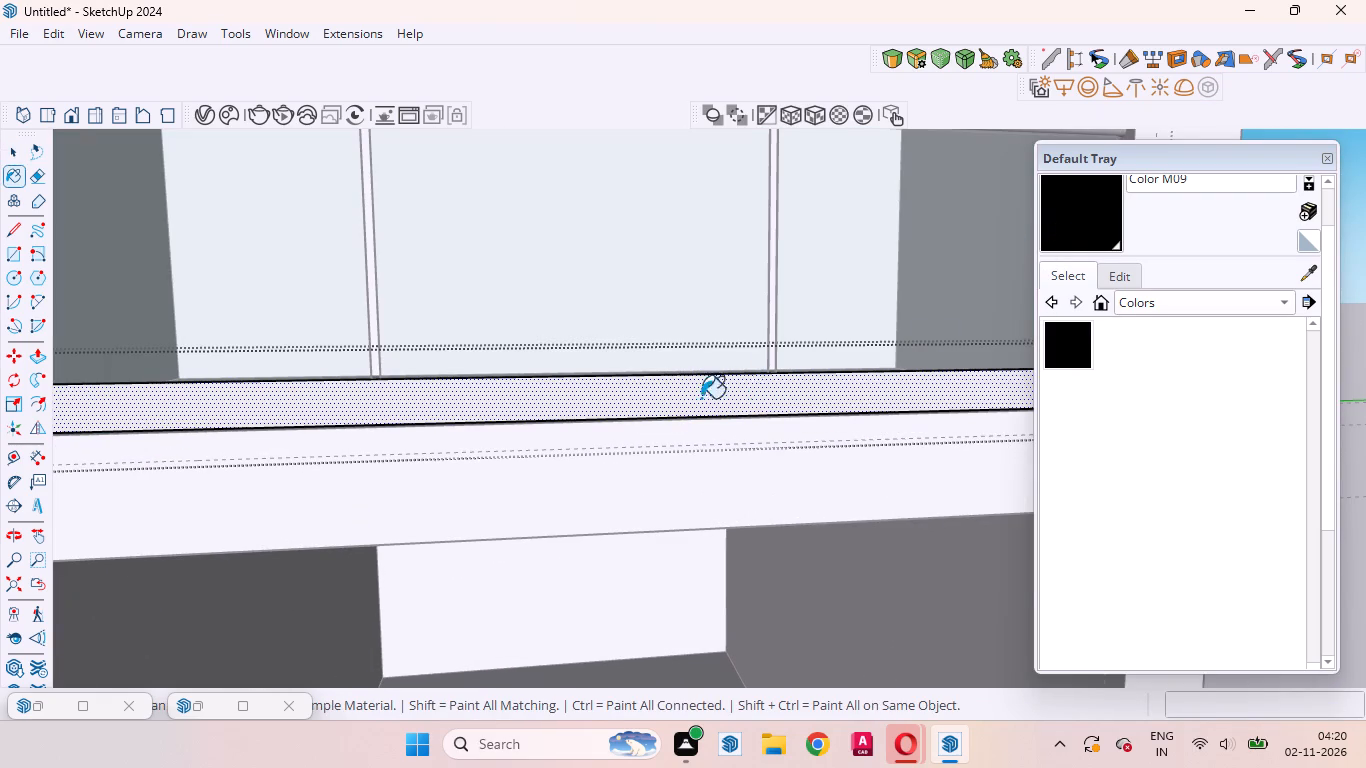
scroll(668, 394, up, 12)
middle_drag(611, 358, 771, 503)
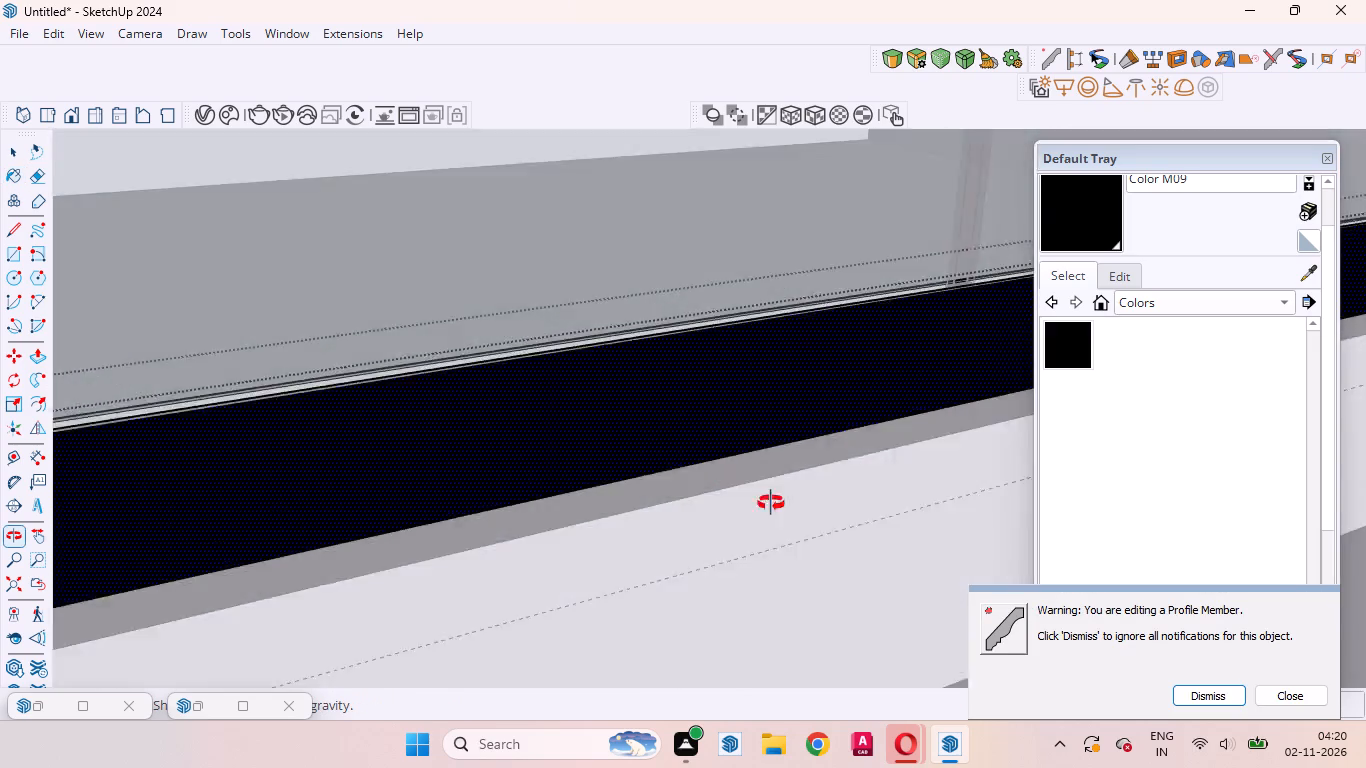
middle_drag(771, 503, 1365, 408)
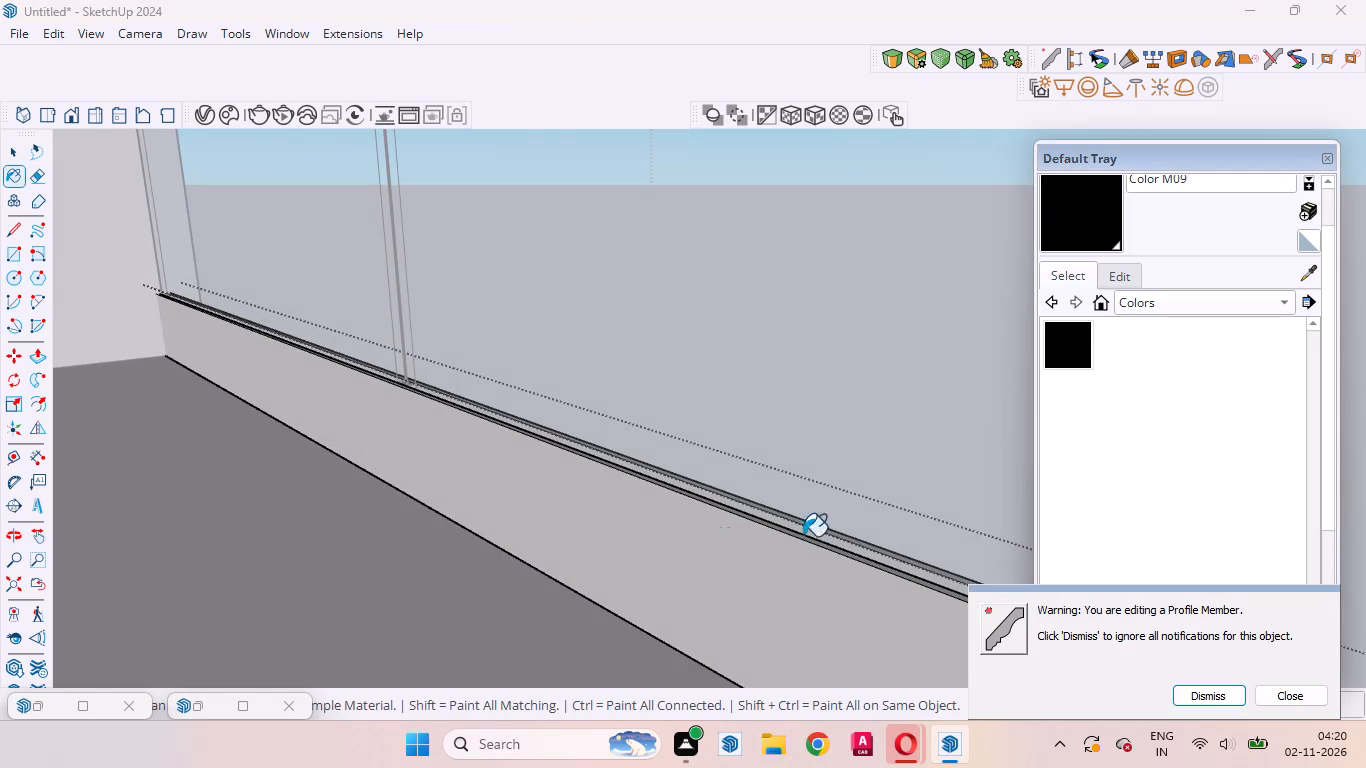
click(614, 542)
Paint the remaining top faces and inner channel walls of the railing's base rail black with Color M09.
middle_drag(498, 497, 516, 613)
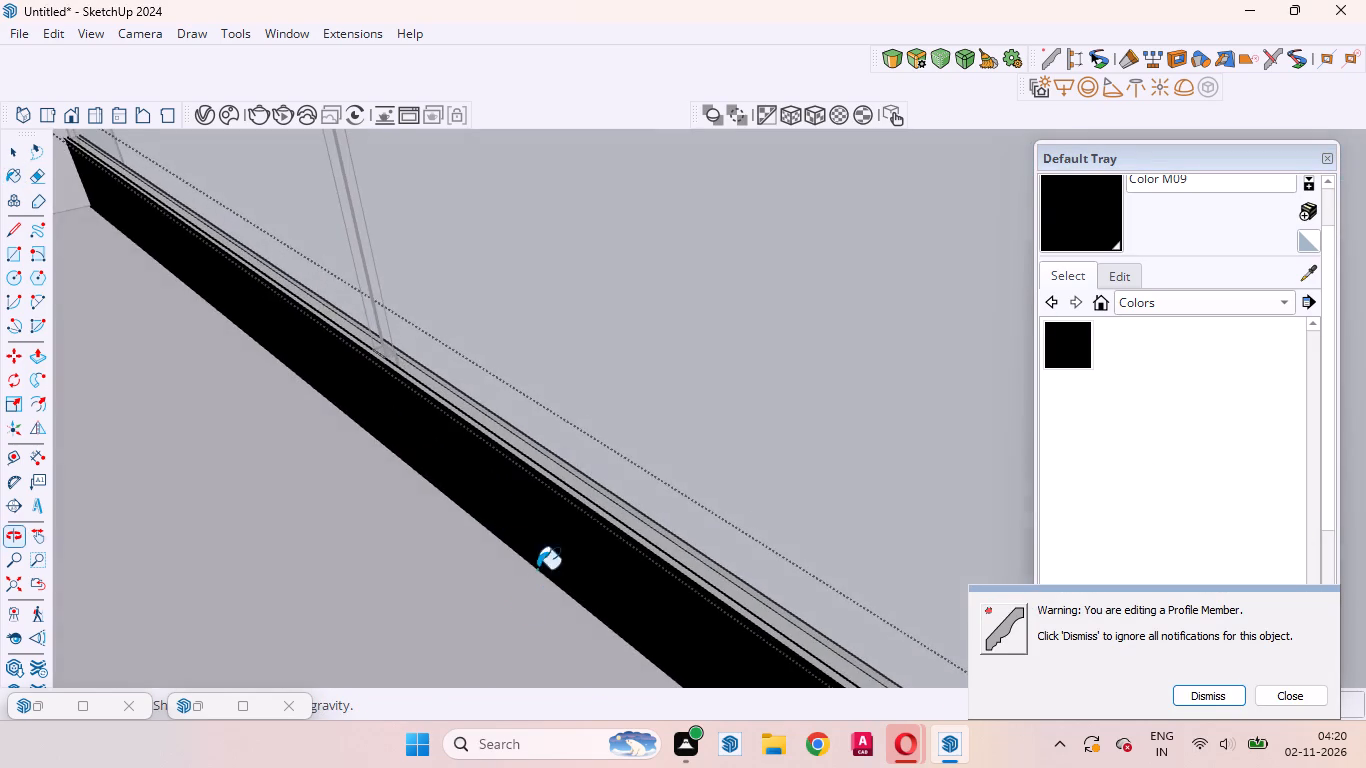
scroll(591, 511, up, 19)
click(596, 492)
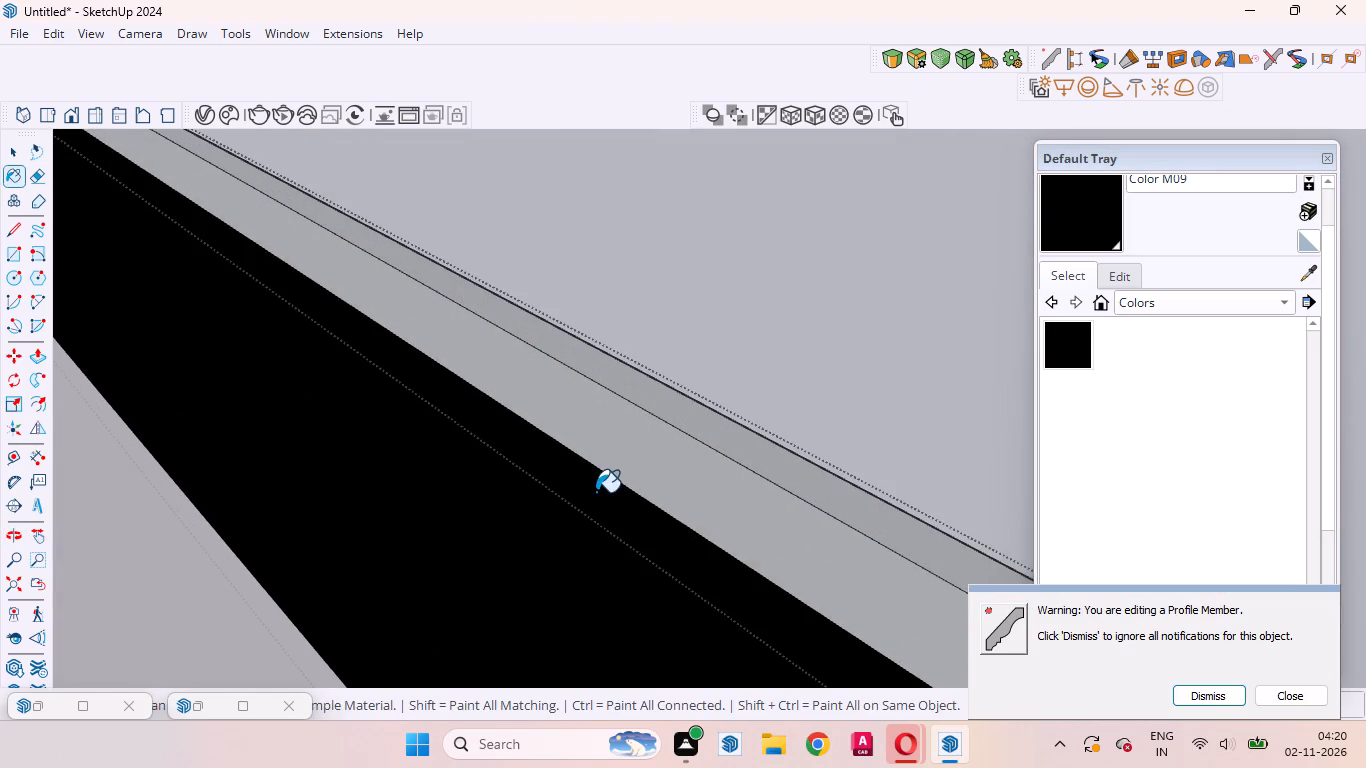
scroll(597, 492, up, 1)
middle_drag(597, 492, 587, 494)
scroll(627, 450, up, 15)
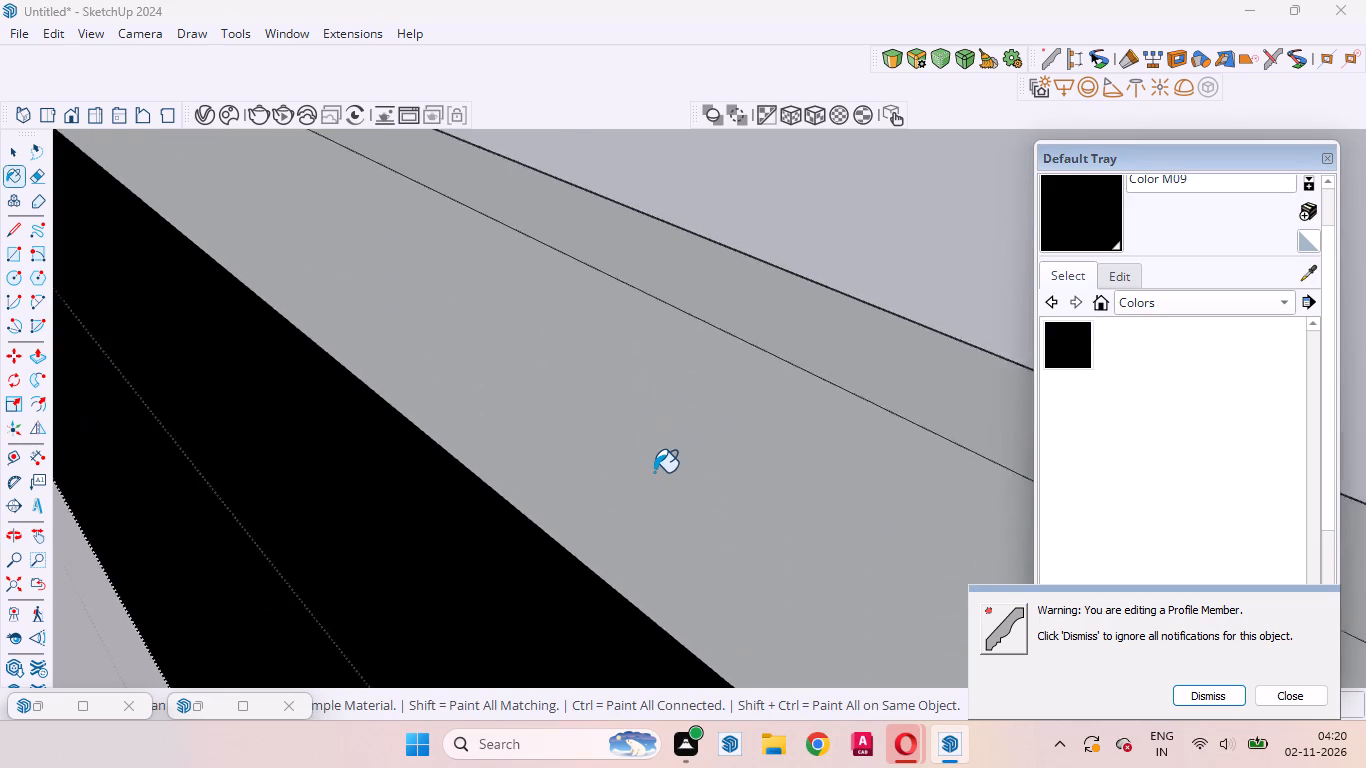
scroll(654, 472, up, 1)
click(654, 472)
middle_drag(655, 478, 270, 378)
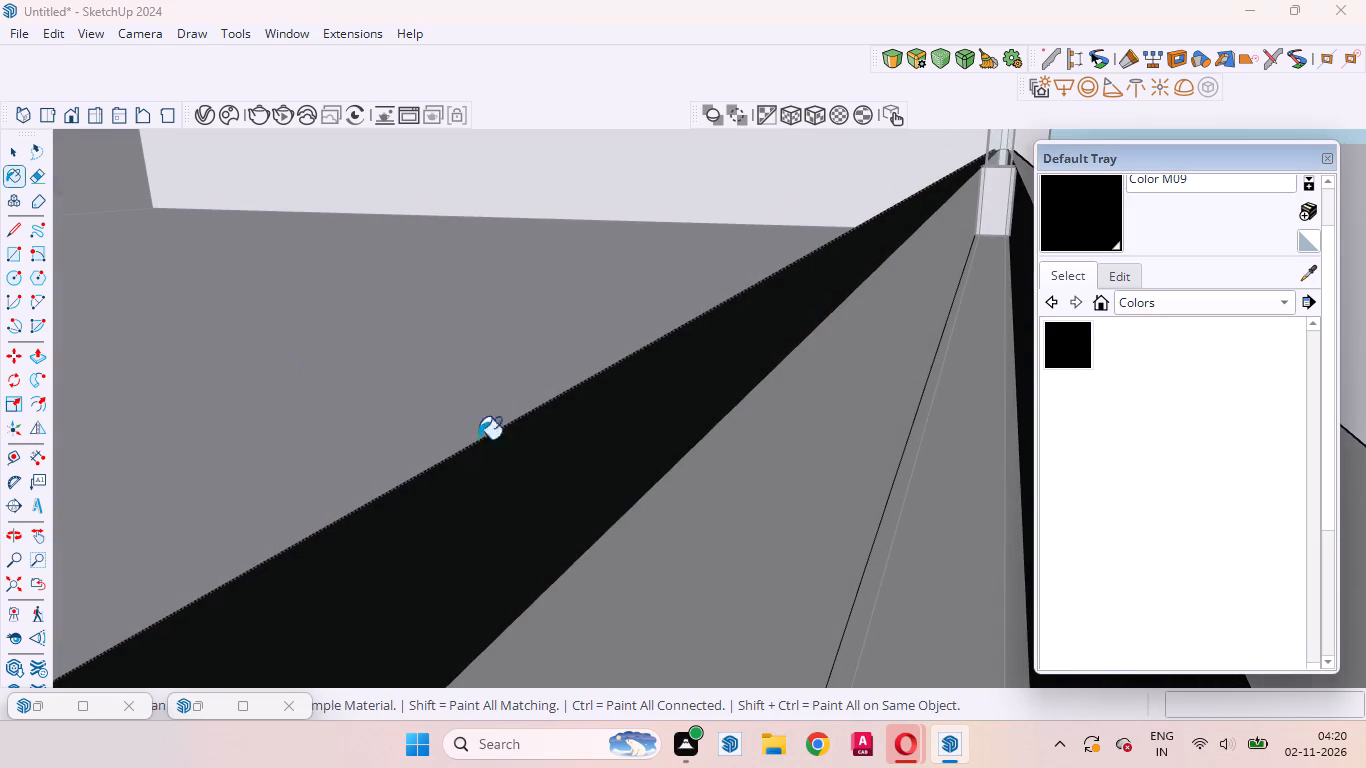
click(653, 559)
middle_drag(648, 554, 484, 526)
scroll(491, 499, down, 9)
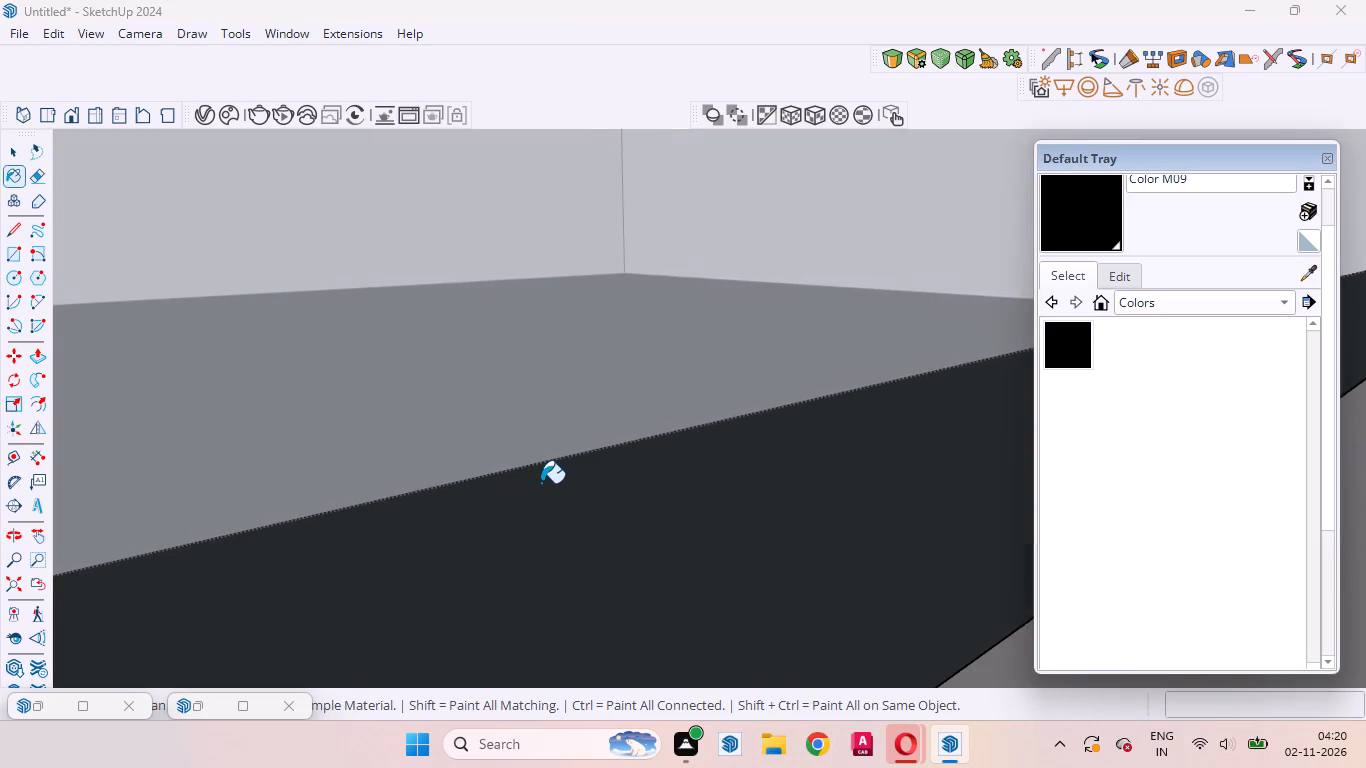
scroll(541, 483, down, 20)
scroll(541, 483, down, 1)
scroll(641, 557, up, 17)
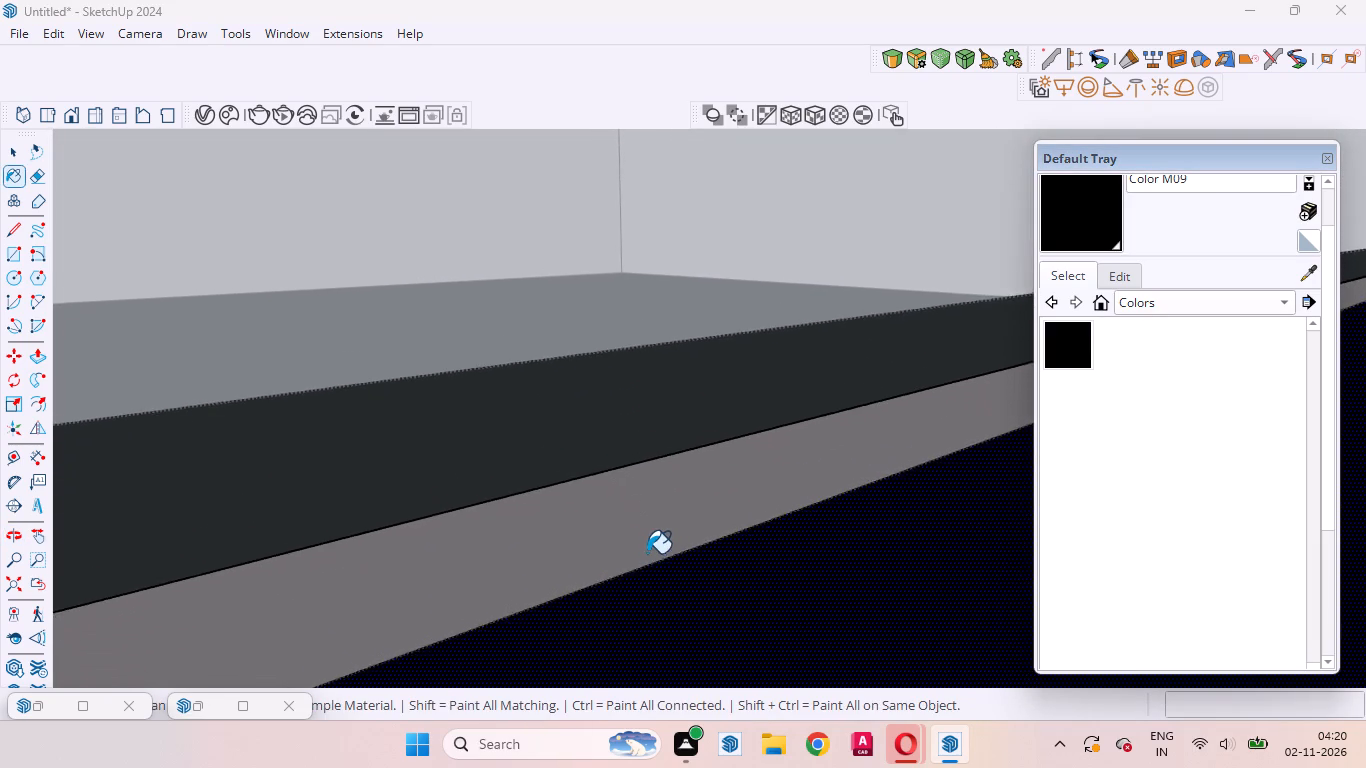
middle_drag(647, 549, 784, 740)
click(666, 506)
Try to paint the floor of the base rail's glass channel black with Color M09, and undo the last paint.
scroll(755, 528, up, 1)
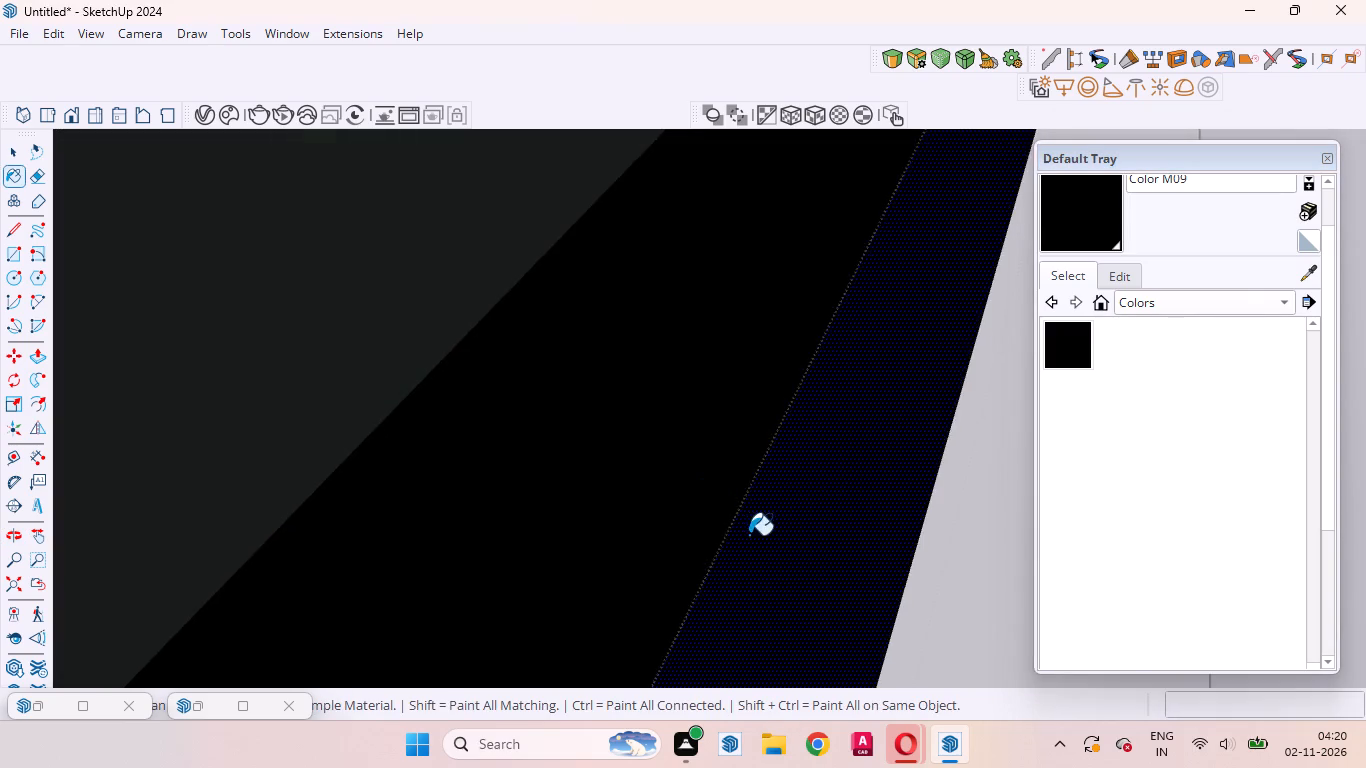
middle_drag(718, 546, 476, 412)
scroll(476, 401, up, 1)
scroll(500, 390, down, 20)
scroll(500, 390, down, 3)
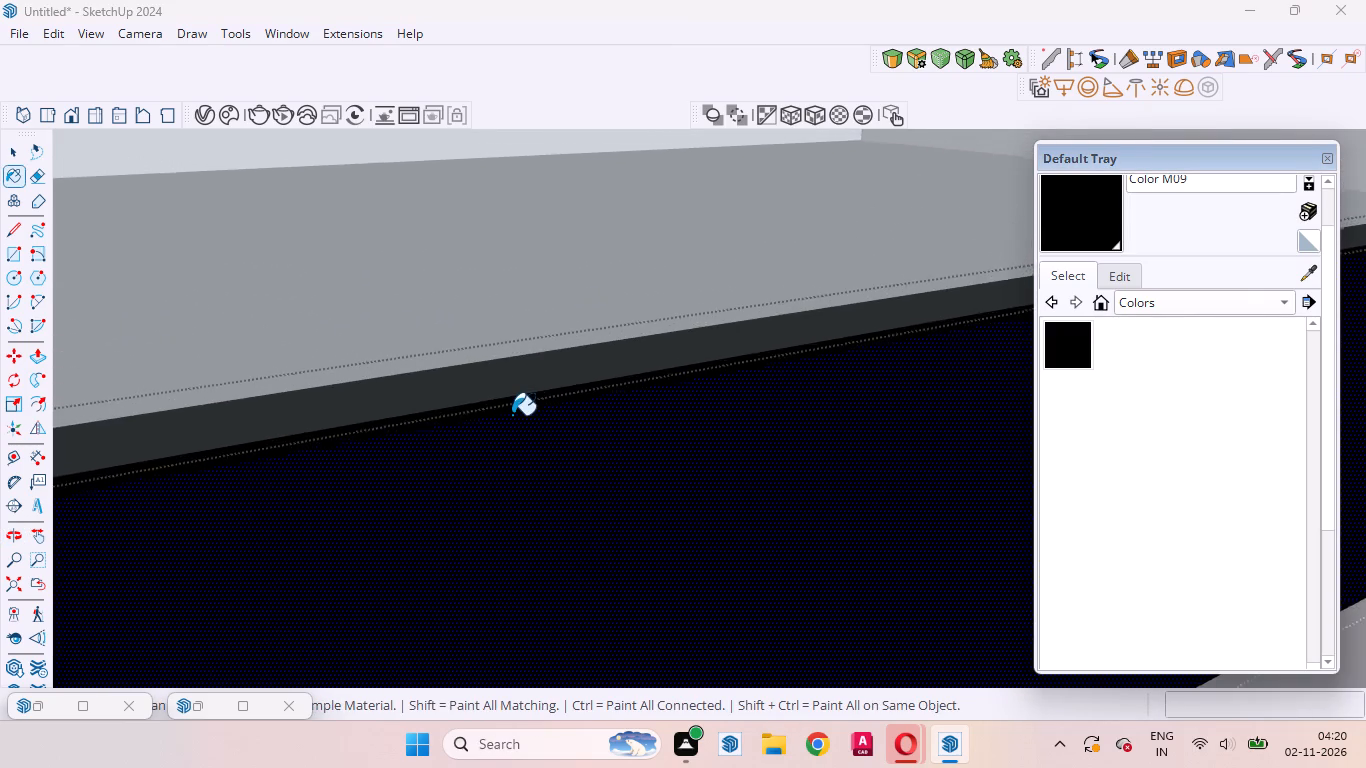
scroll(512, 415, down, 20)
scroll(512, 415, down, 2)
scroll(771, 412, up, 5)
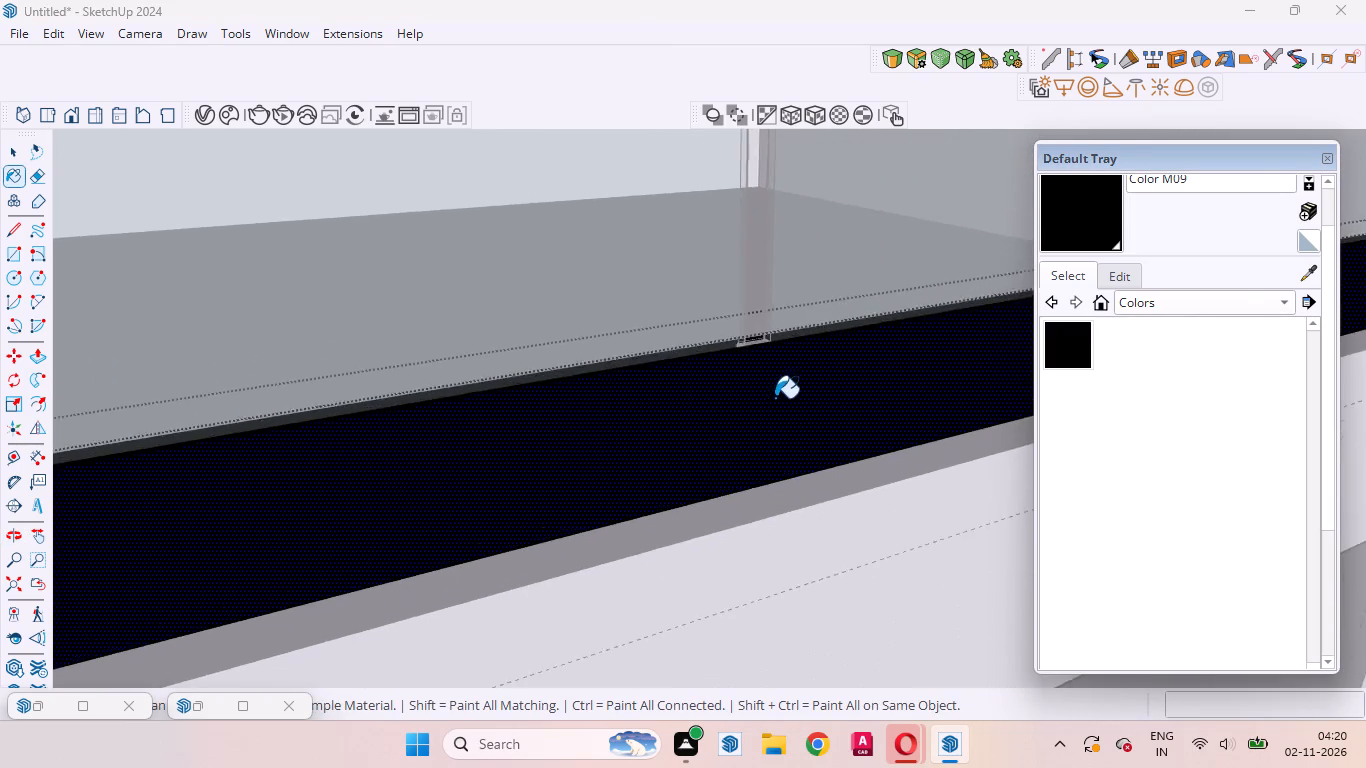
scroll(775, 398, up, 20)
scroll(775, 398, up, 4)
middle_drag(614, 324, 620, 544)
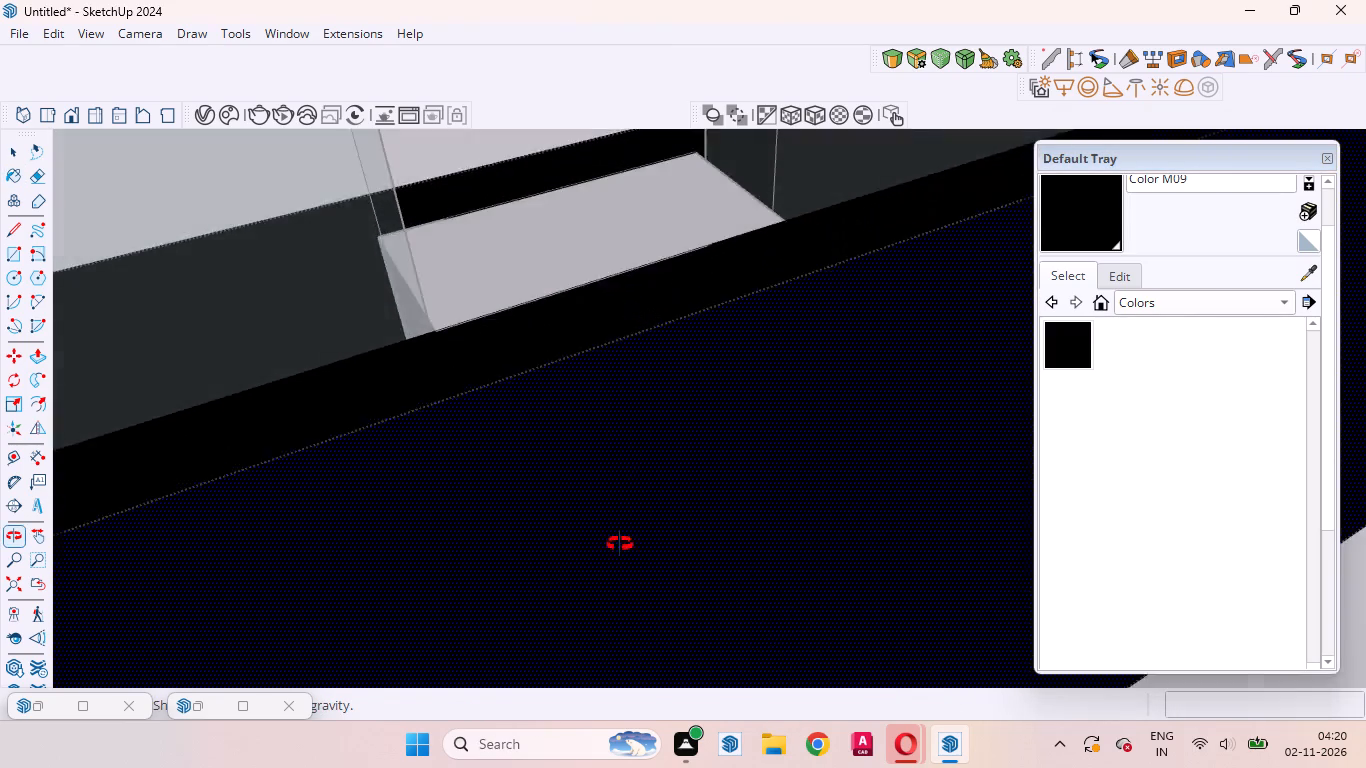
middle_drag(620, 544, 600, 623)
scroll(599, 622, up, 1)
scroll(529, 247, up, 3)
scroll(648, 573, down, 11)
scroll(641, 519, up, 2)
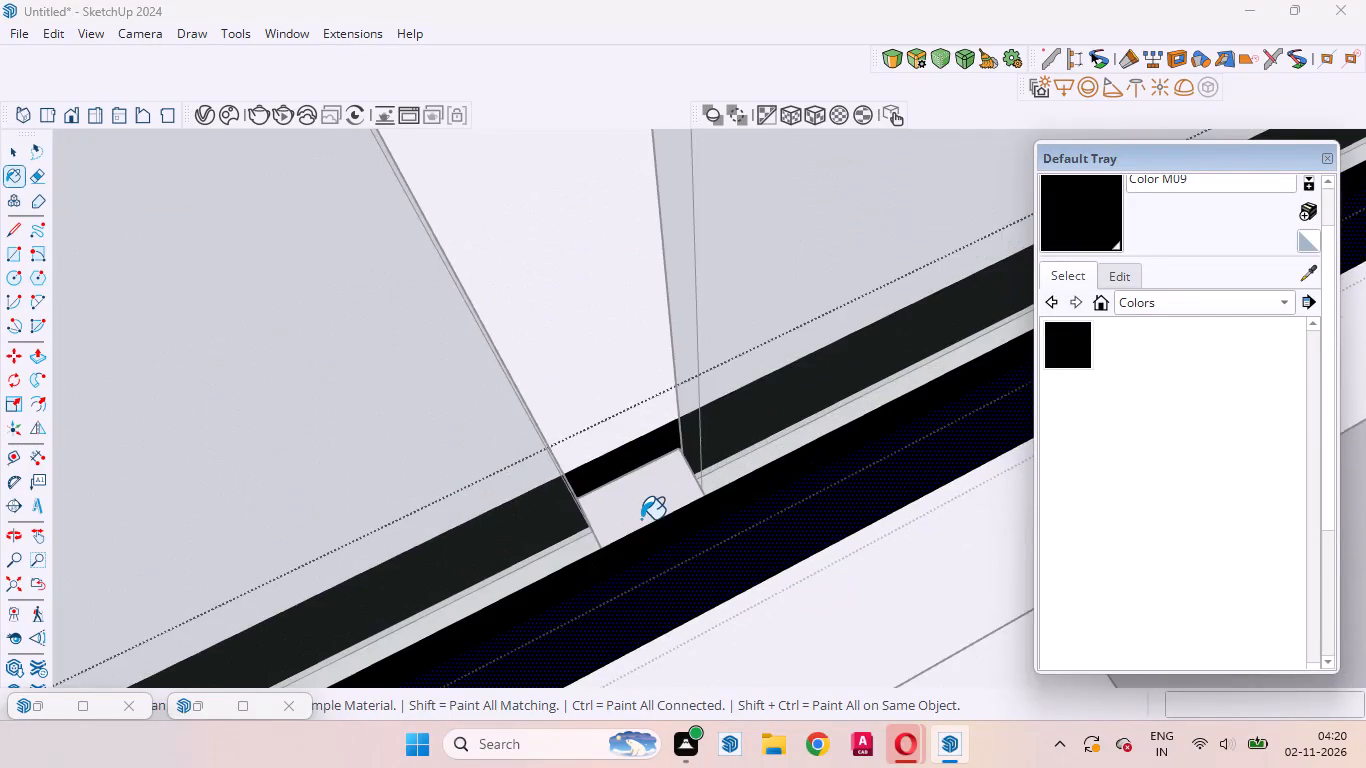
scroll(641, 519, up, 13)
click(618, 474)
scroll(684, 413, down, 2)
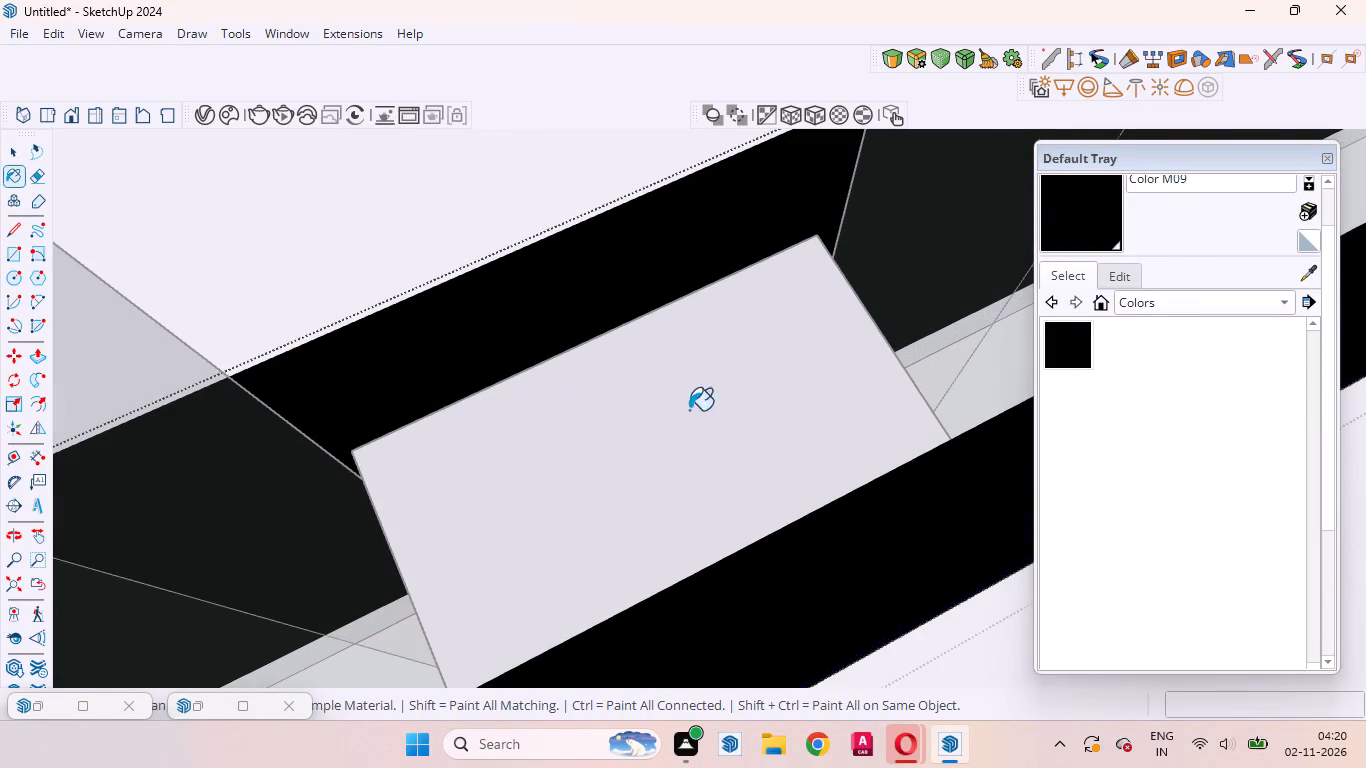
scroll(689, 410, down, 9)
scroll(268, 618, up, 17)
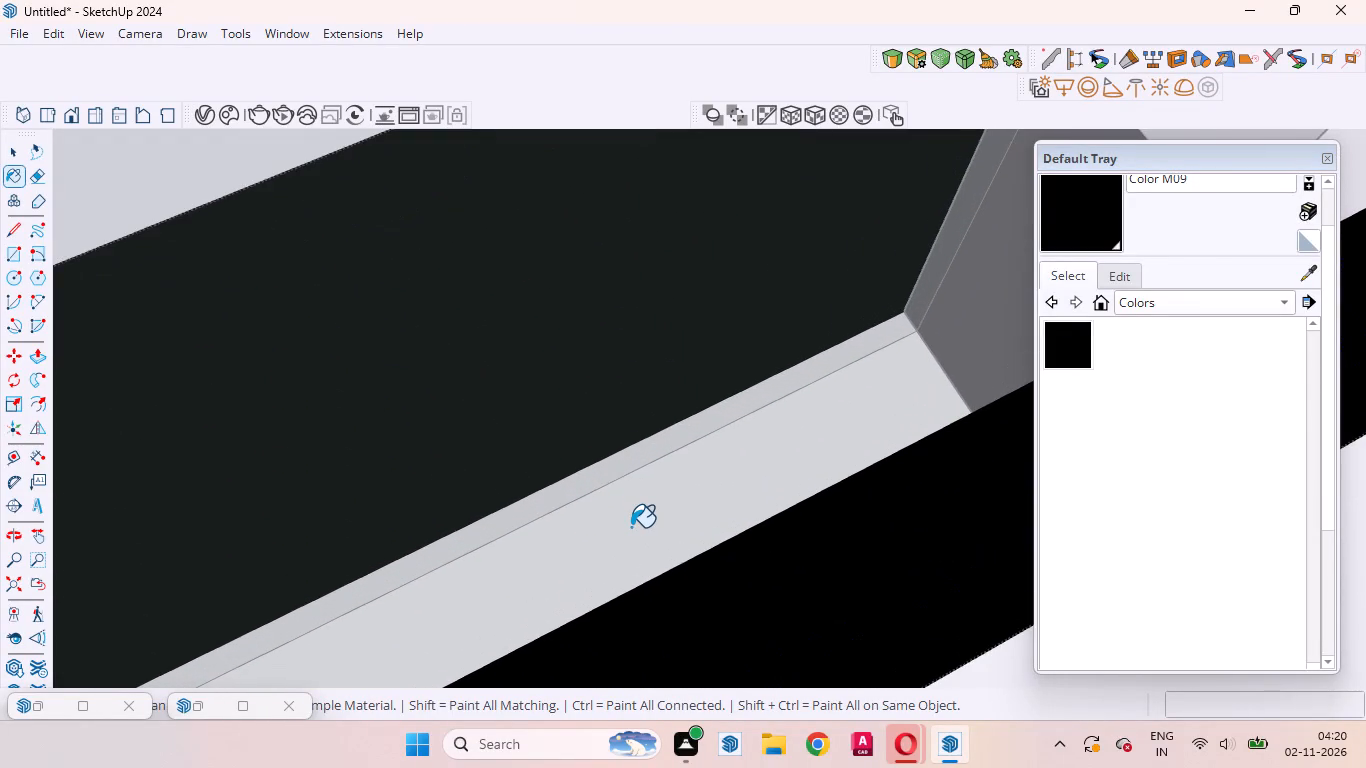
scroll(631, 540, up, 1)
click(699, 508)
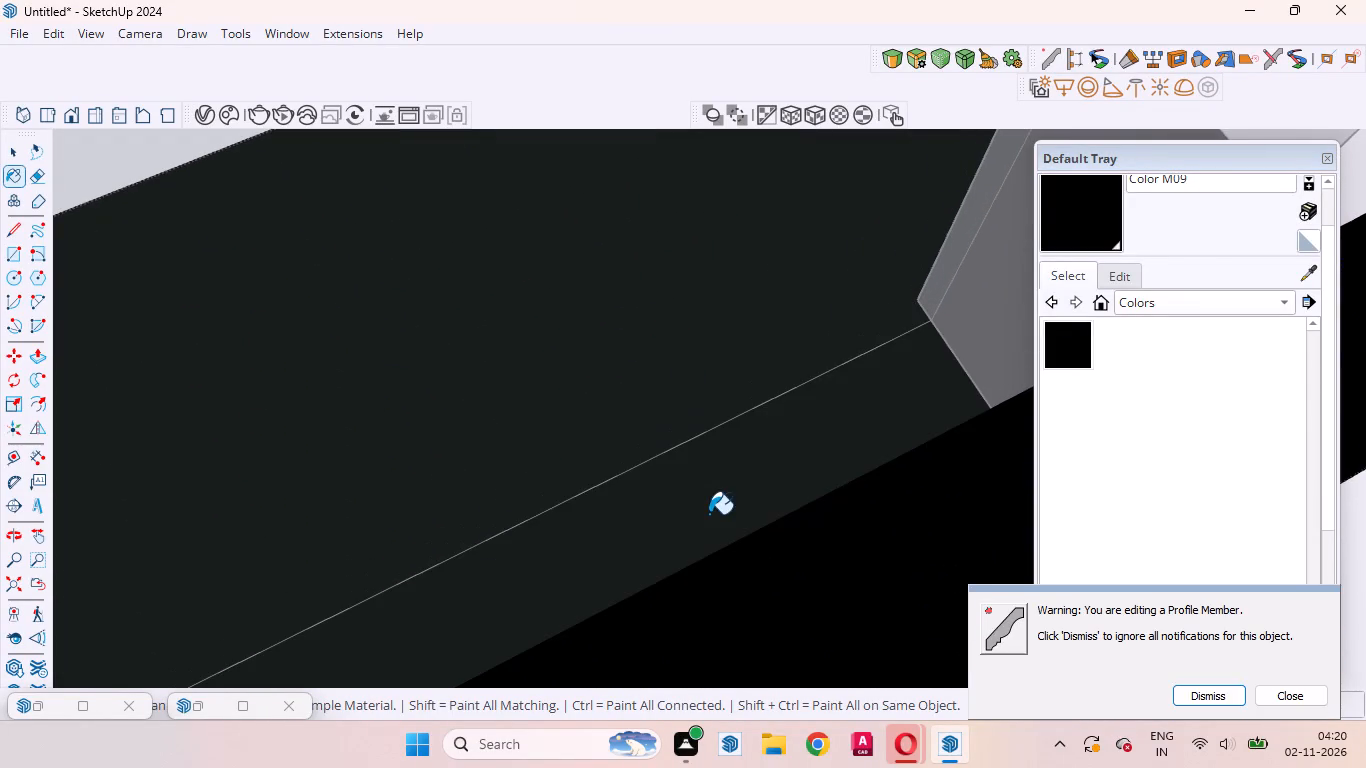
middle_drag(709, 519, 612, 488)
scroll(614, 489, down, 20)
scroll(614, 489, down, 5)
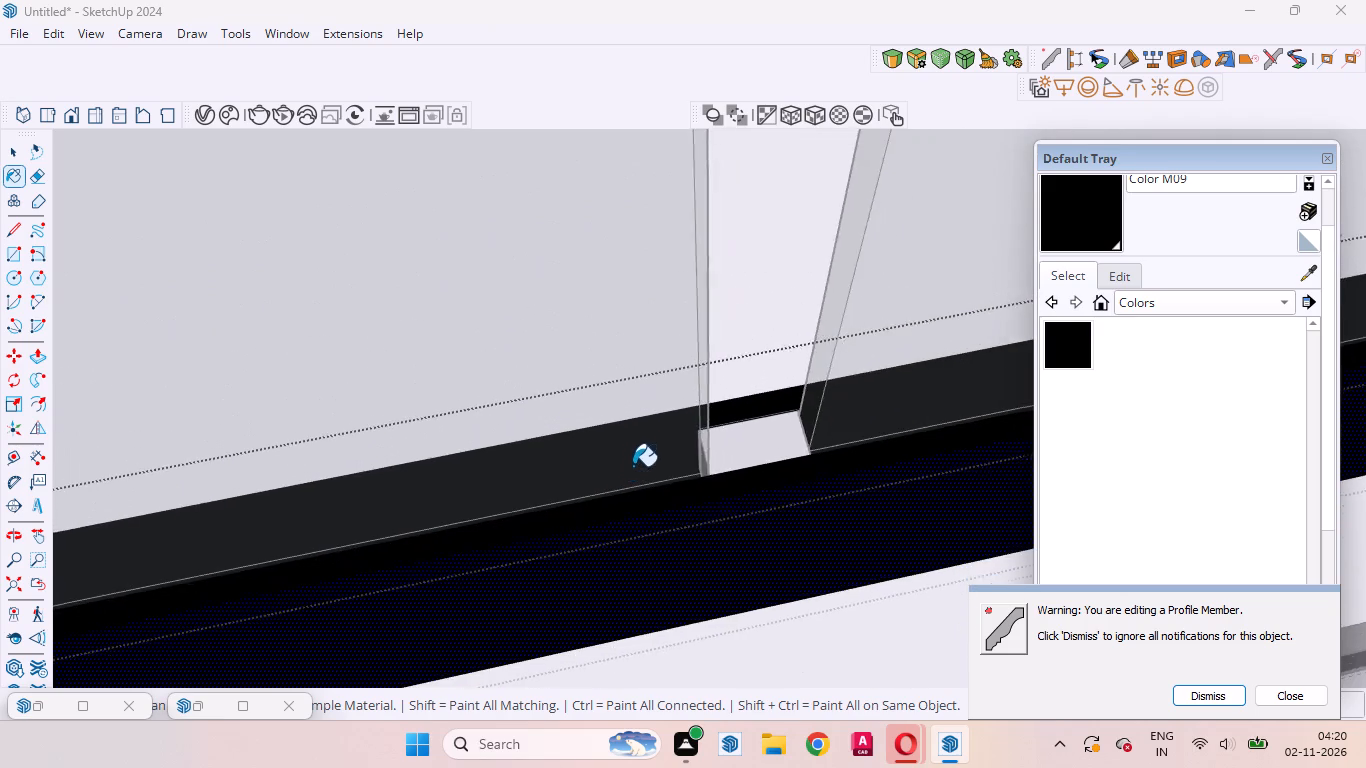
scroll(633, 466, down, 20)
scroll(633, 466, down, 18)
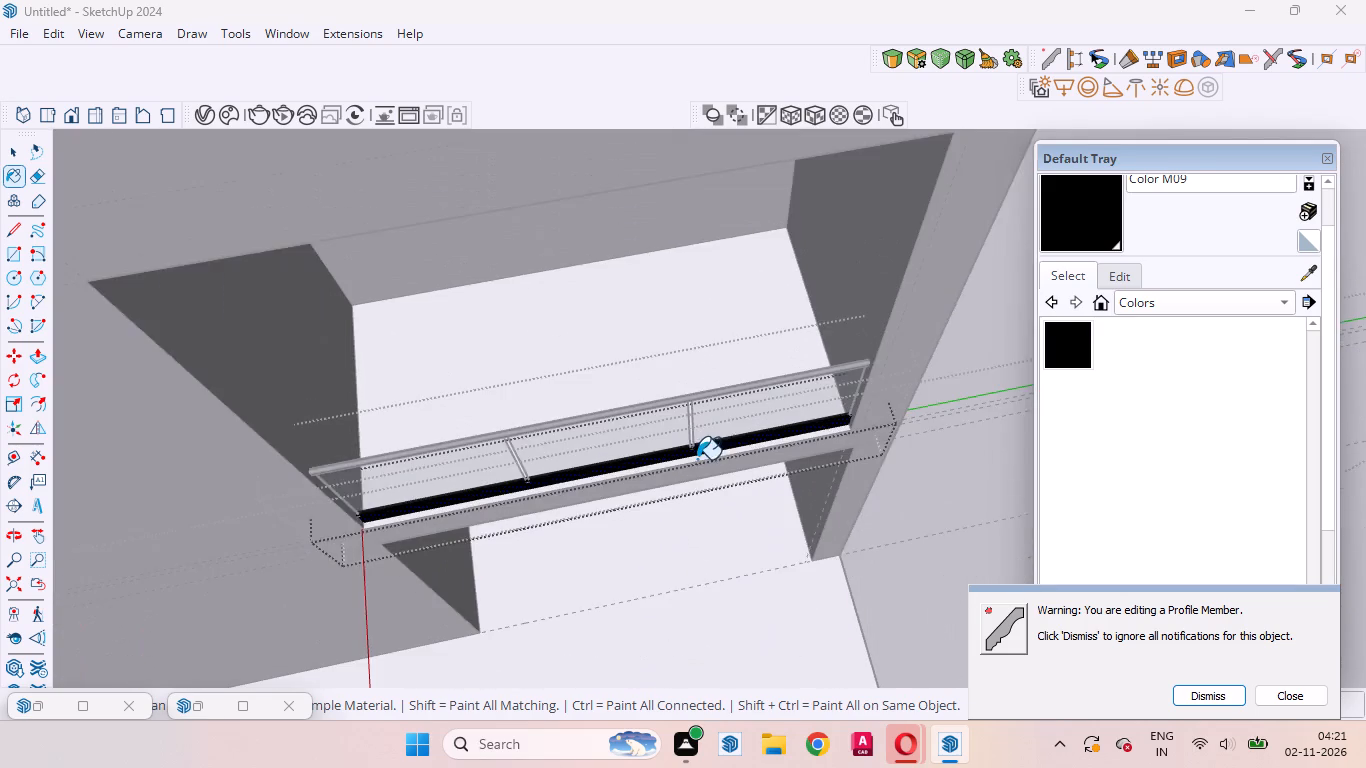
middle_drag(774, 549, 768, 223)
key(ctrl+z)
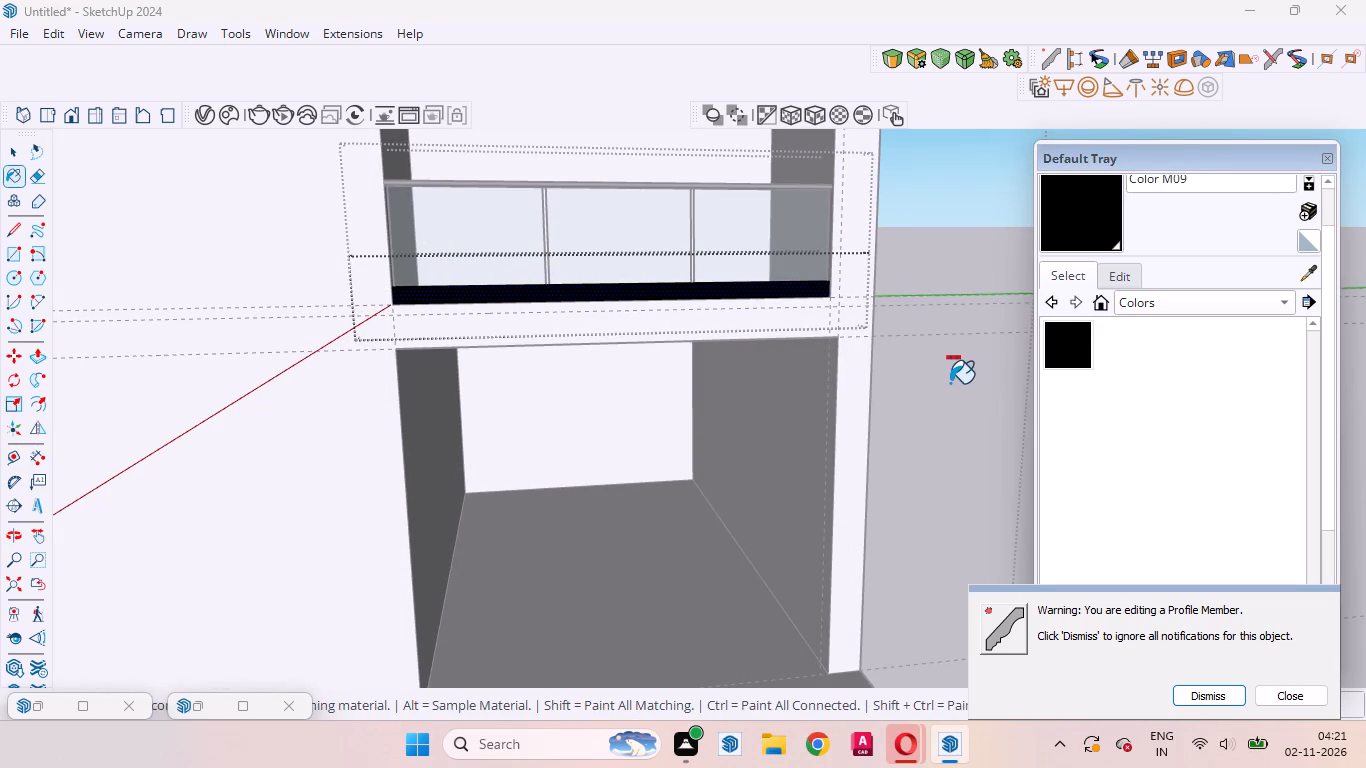
Close the railing's base rail for editing and return to the whole model.
key(space)
click(950, 383)
click(947, 383)
Examine the upper-floor recess and its glass railing from the front of the house.
scroll(937, 449, down, 2)
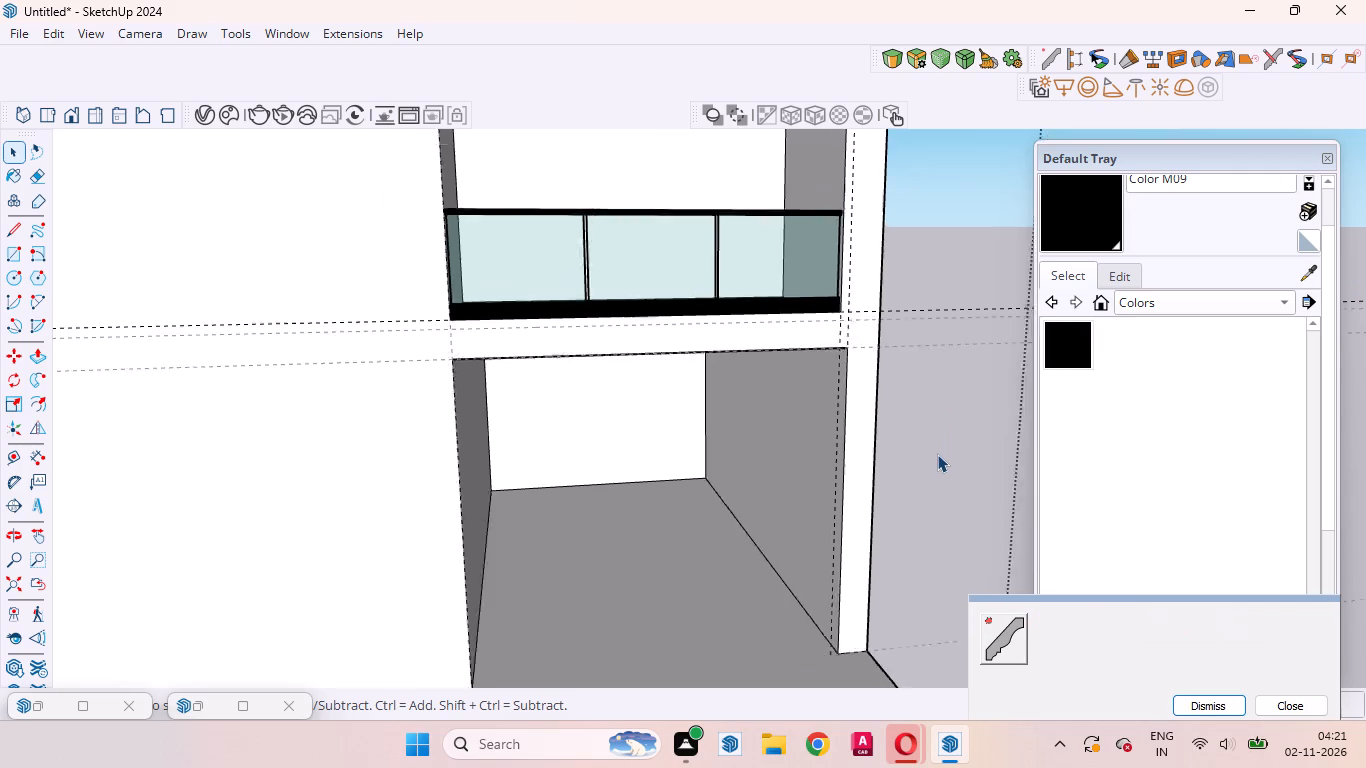
scroll(937, 454, down, 10)
middle_drag(939, 466, 842, 379)
scroll(730, 280, up, 6)
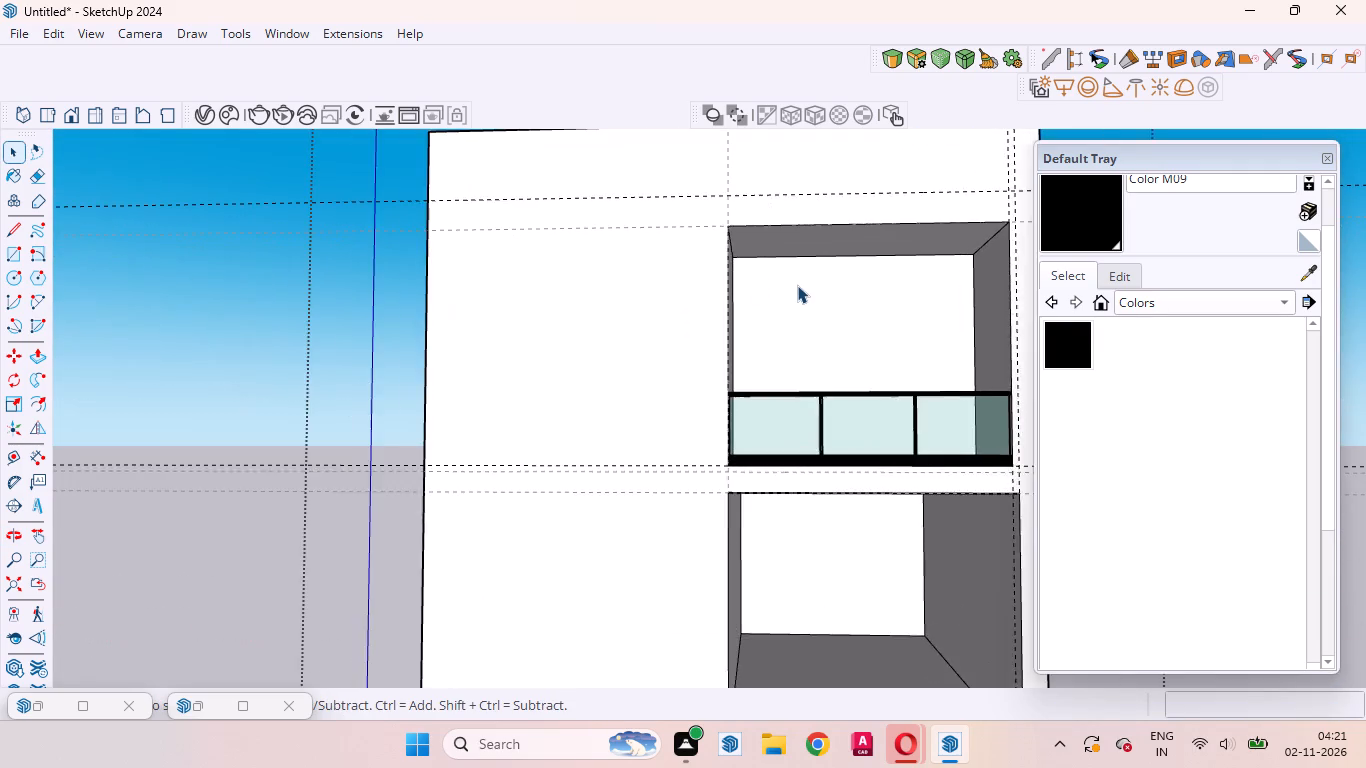
scroll(798, 286, up, 4)
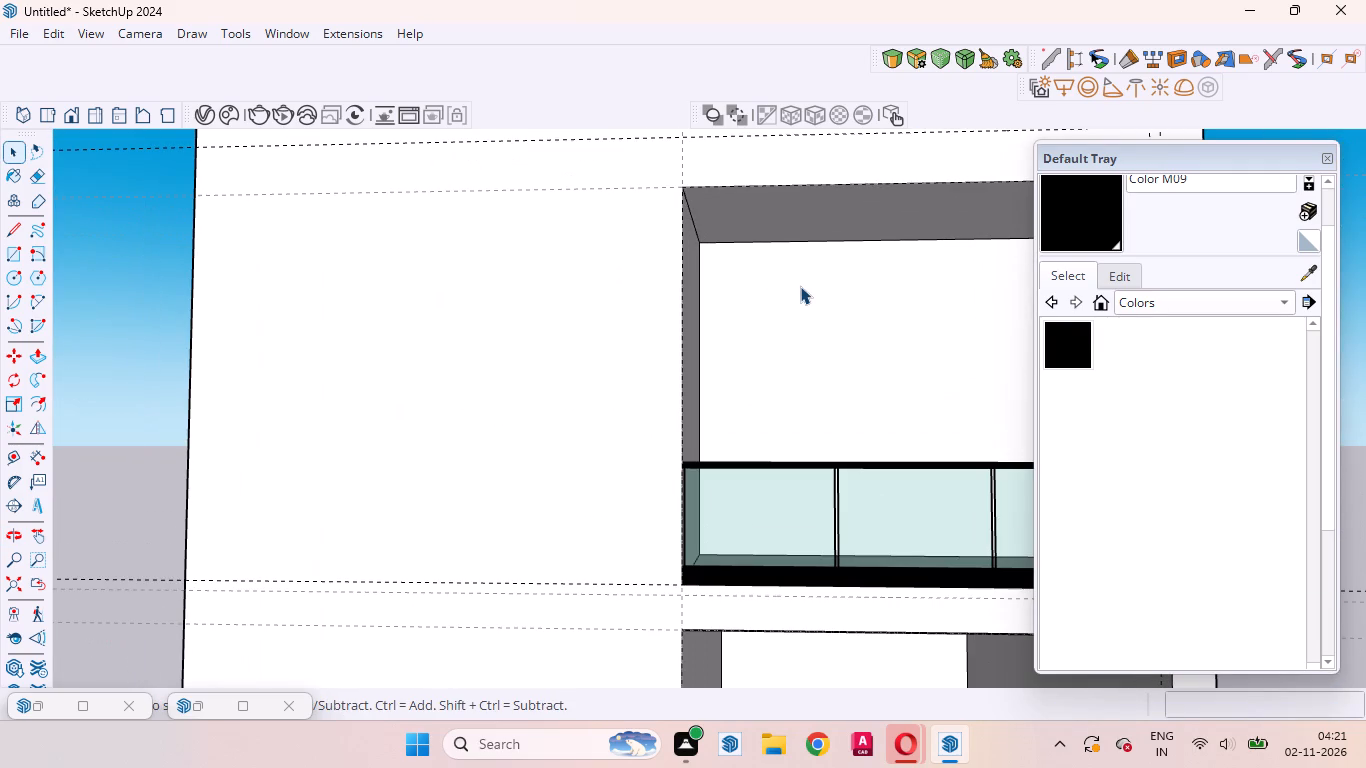
scroll(800, 286, down, 2)
middle_drag(831, 327, 817, 412)
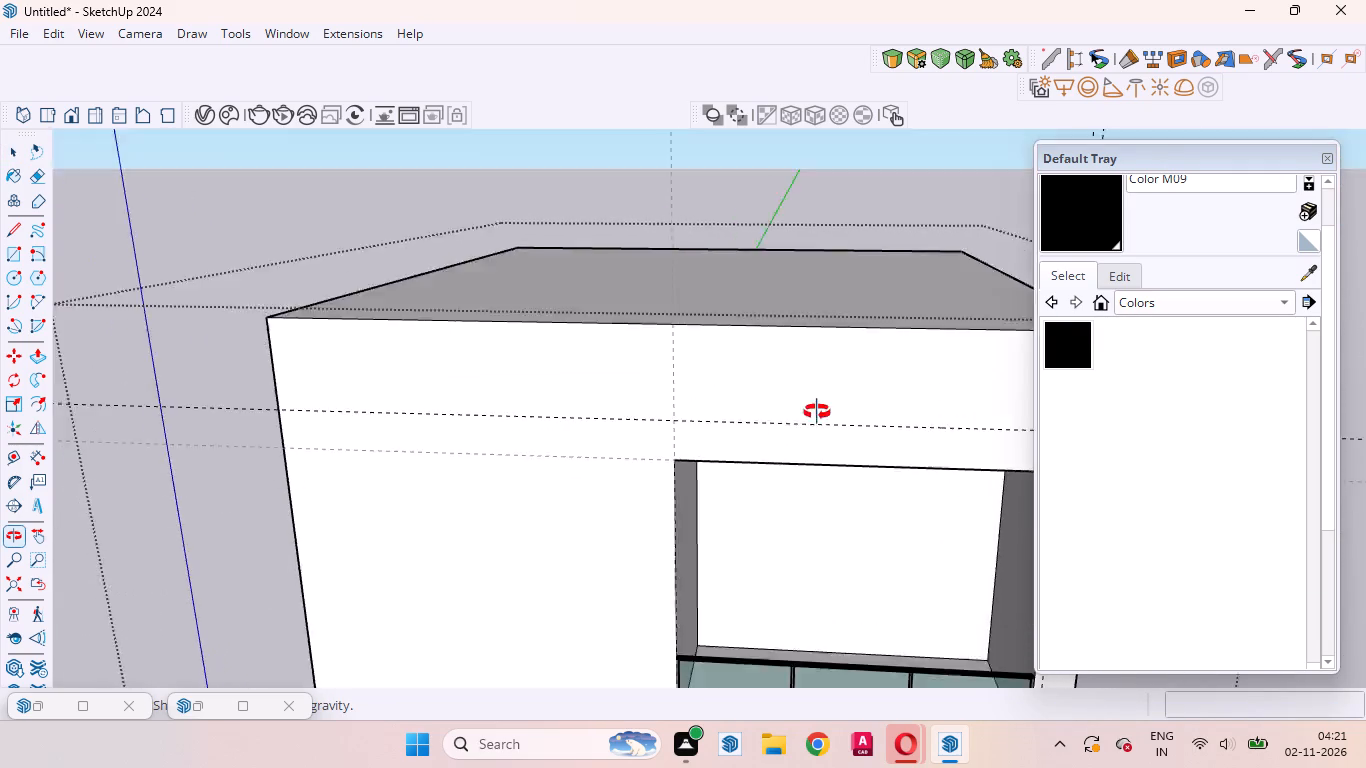
middle_drag(817, 412, 817, 356)
middle_click(817, 356)
scroll(843, 377, up, 3)
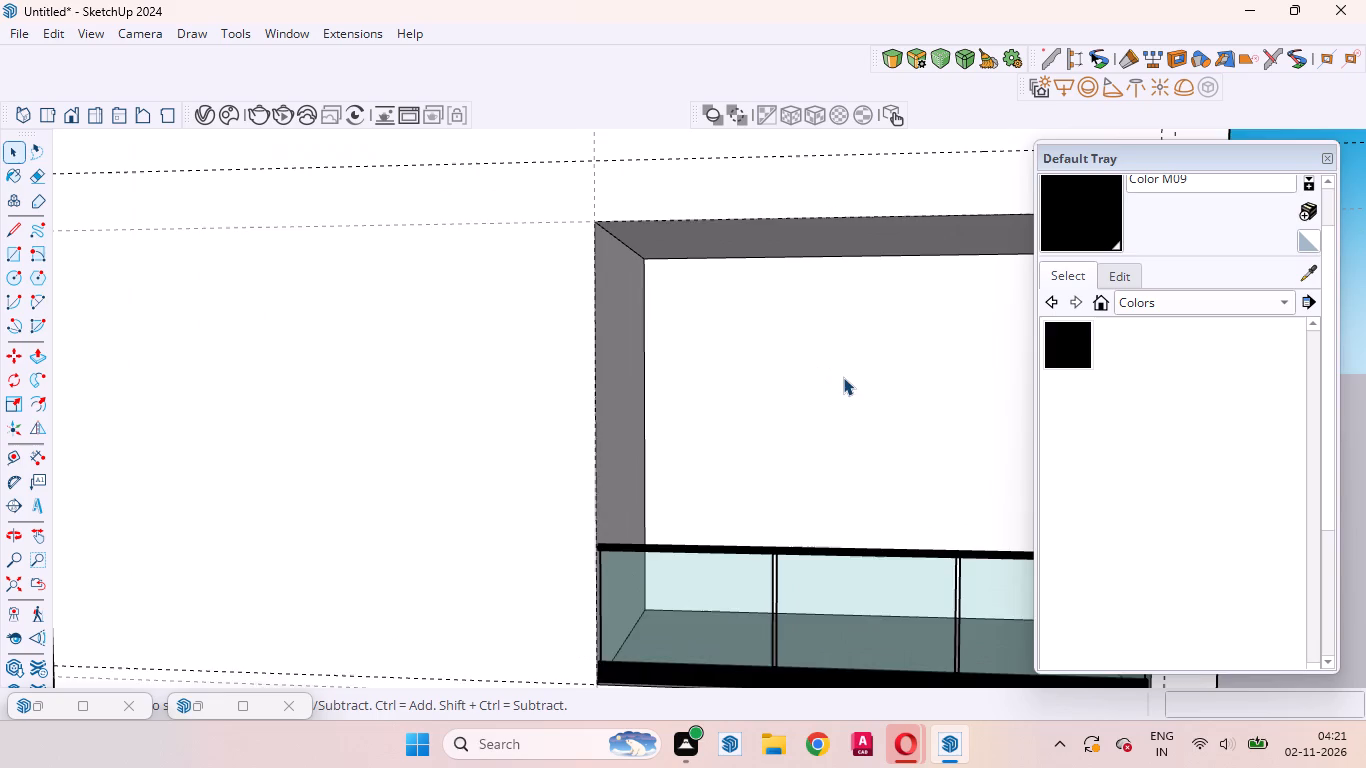
scroll(843, 377, up, 5)
scroll(836, 400, down, 3)
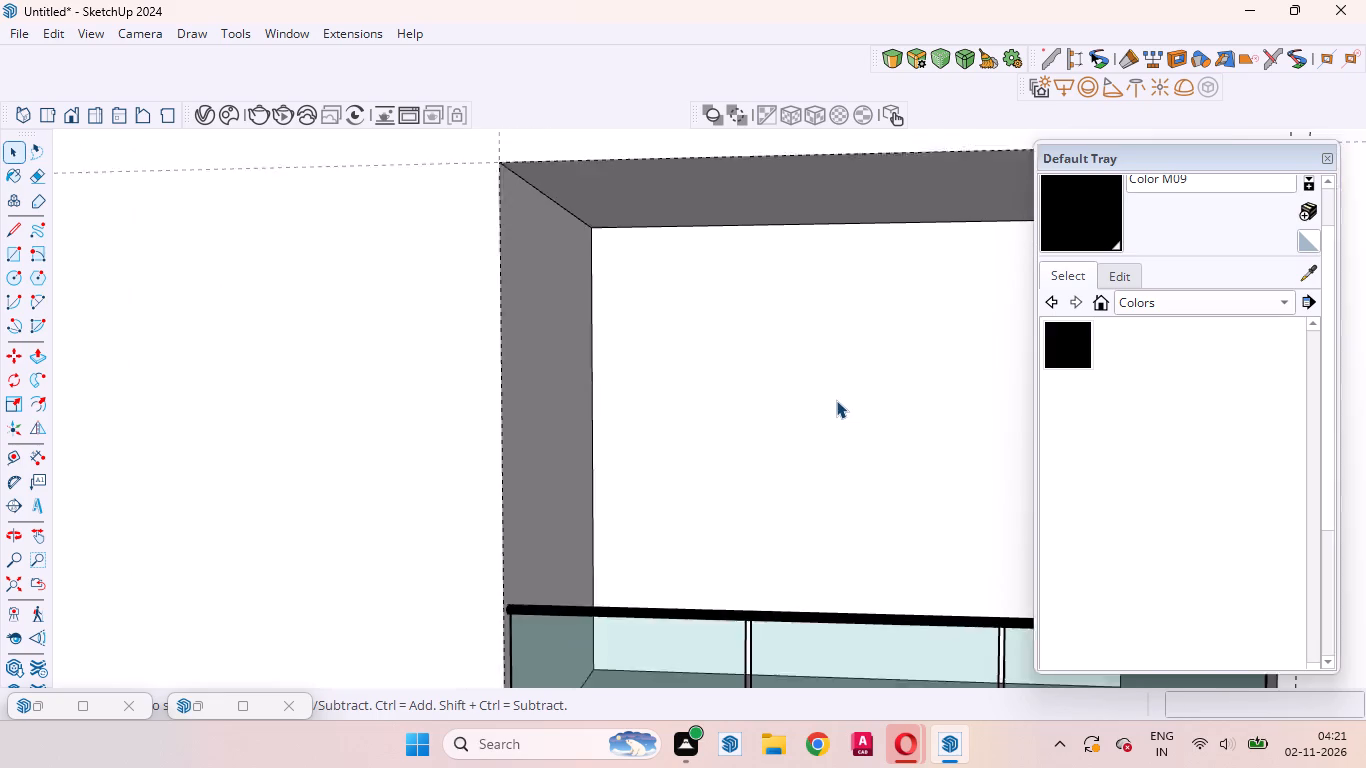
scroll(836, 400, down, 1)
middle_drag(836, 414, 844, 369)
scroll(644, 572, down, 6)
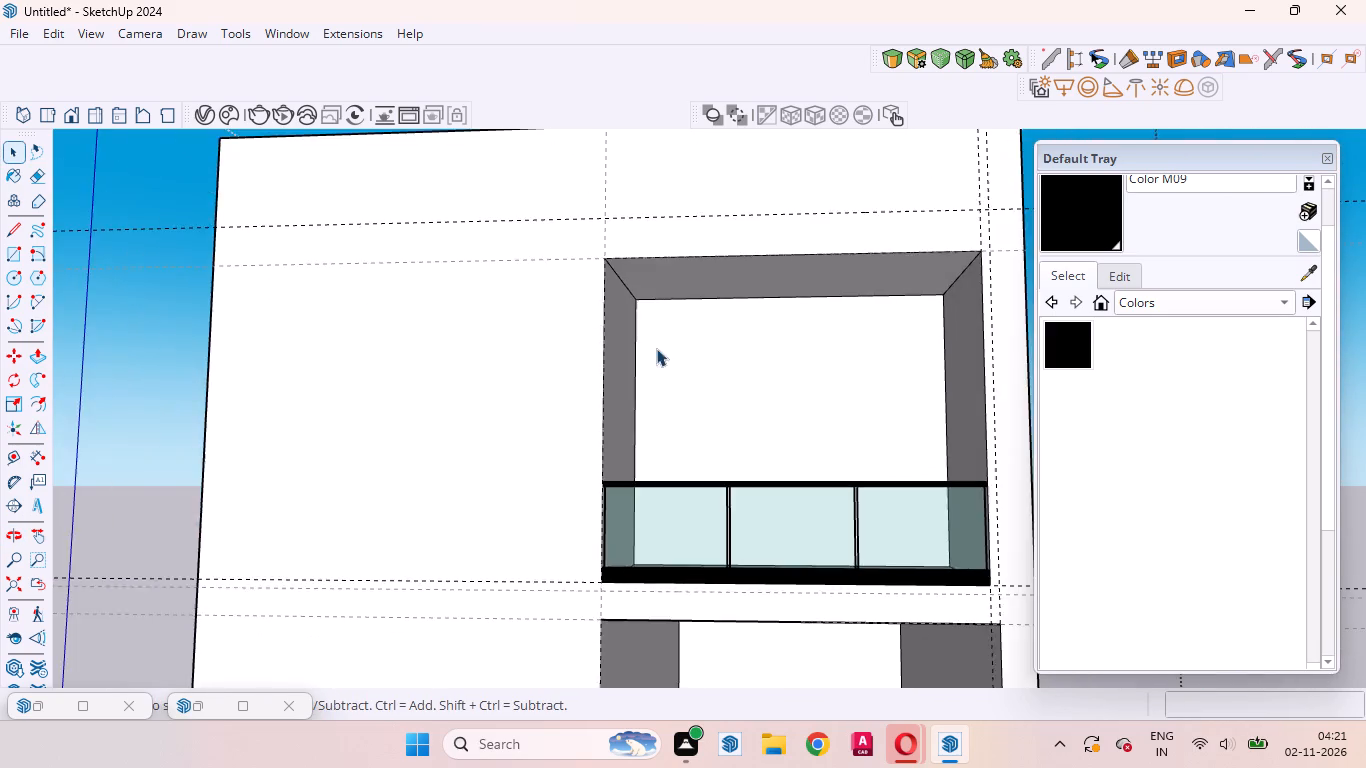
Place guides on the upper-floor recess's back wall, 7" in from its left edge and 7" below its top edge.
scroll(666, 306, up, 7)
key(t)
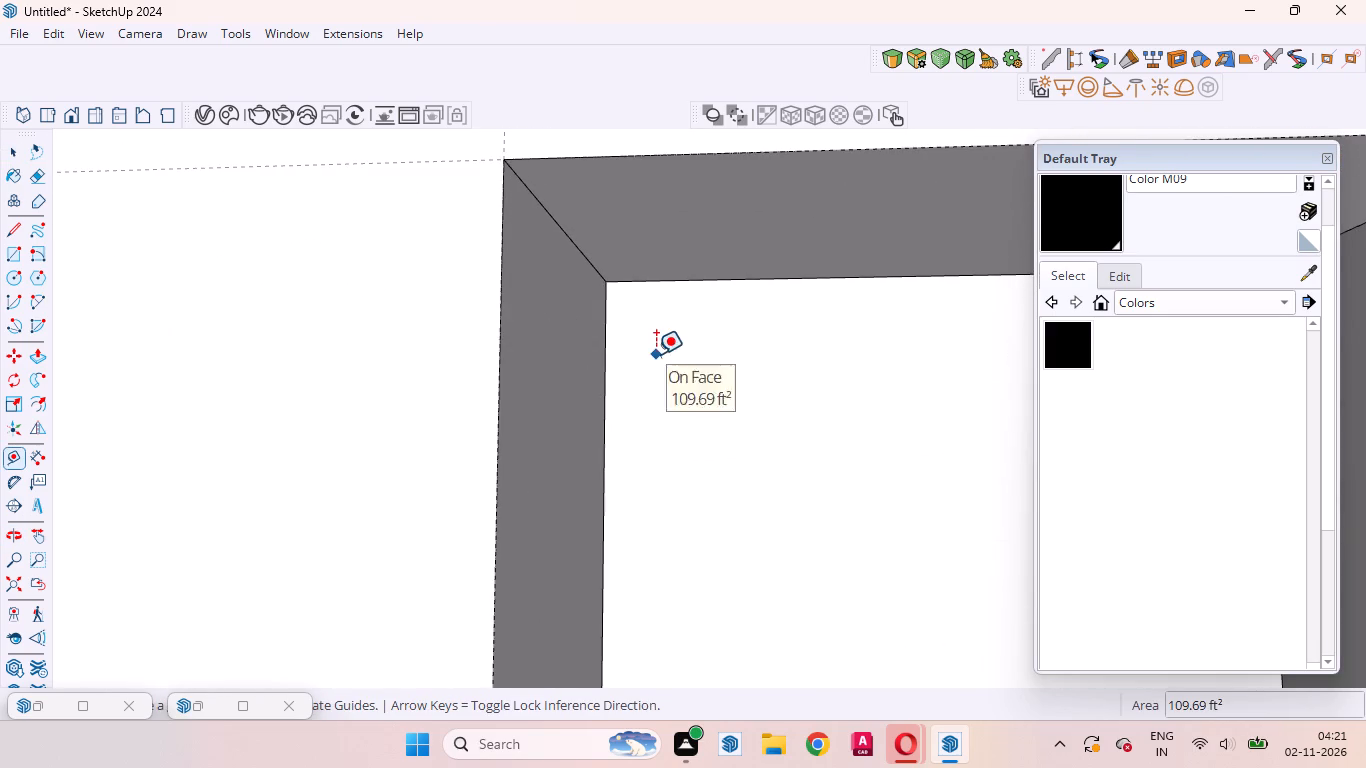
click(600, 381)
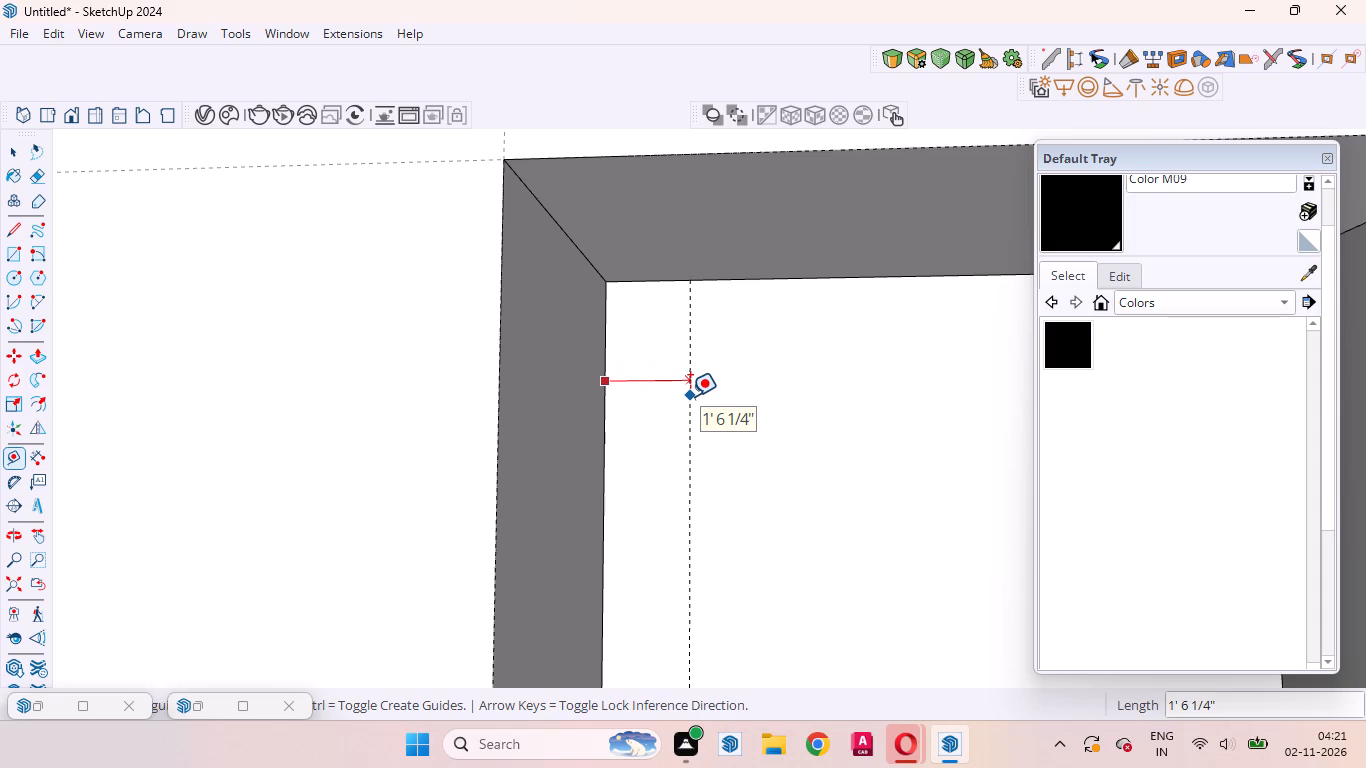
key(7)
key(Return)
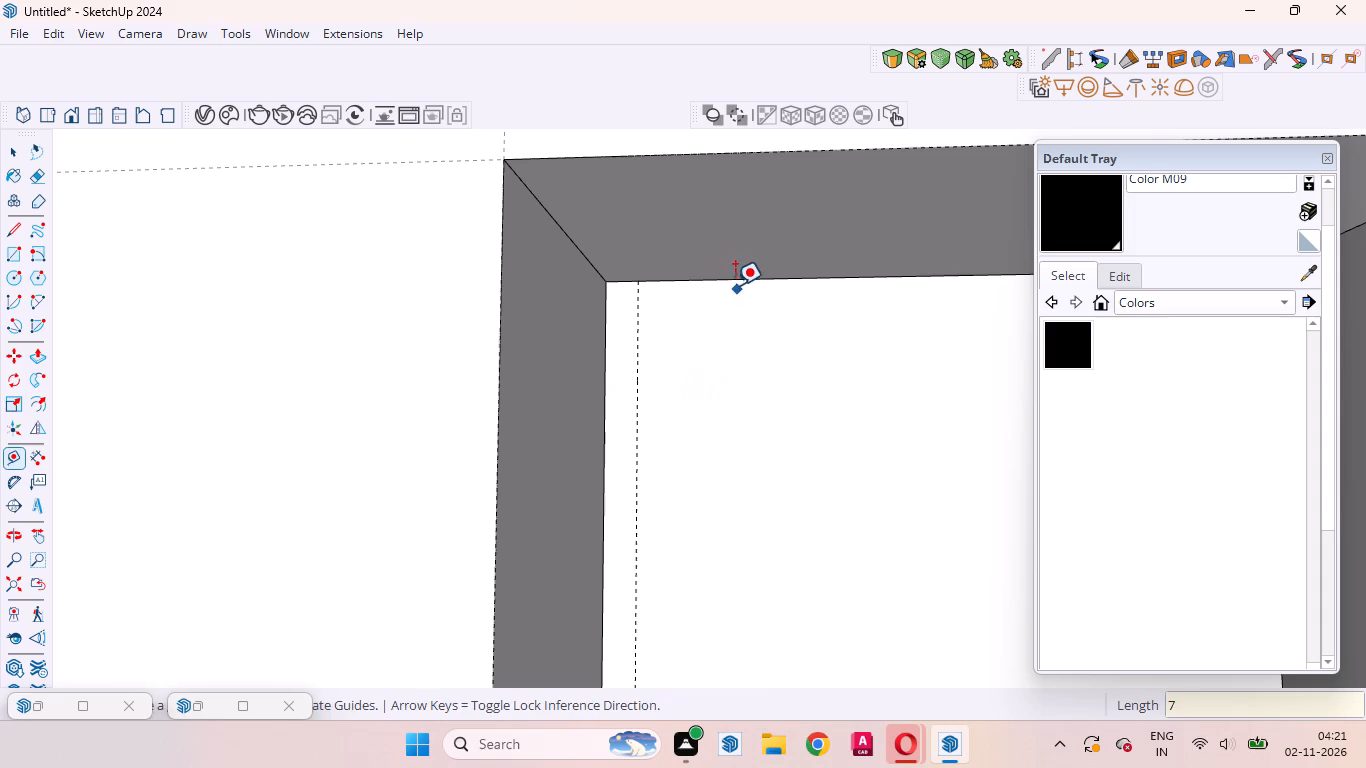
click(734, 283)
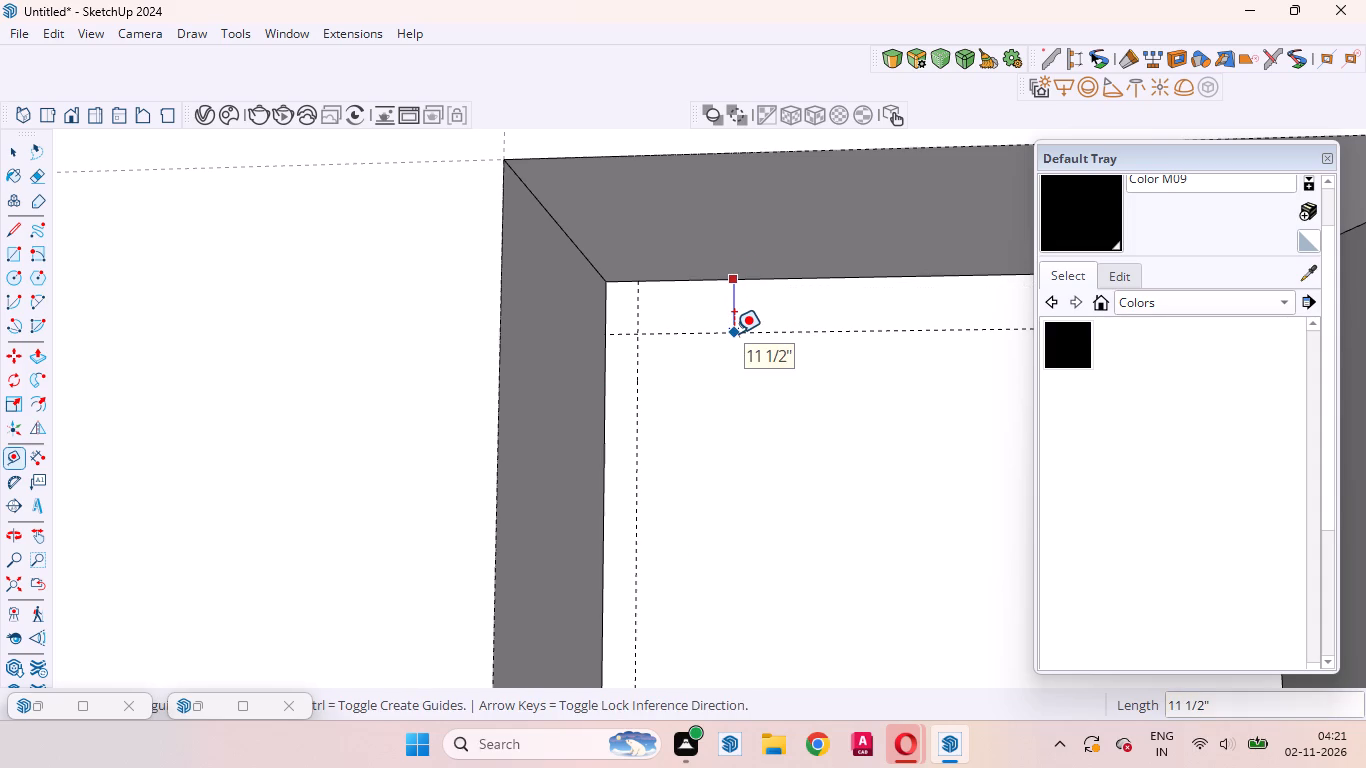
key(7)
key(Return)
Place a guide on the upper-floor recess's back wall, 7" in from its right edge.
scroll(596, 413, down, 3)
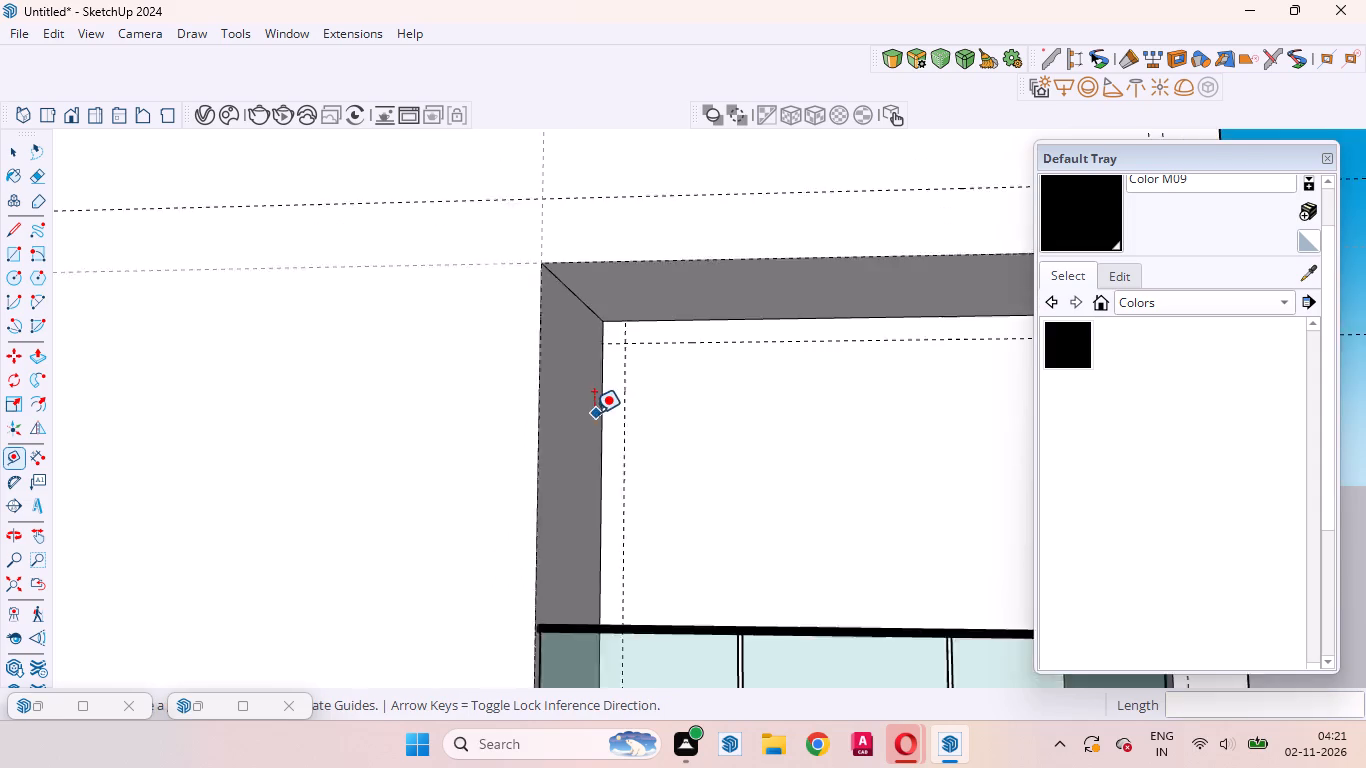
scroll(594, 413, down, 12)
middle_drag(589, 422, 779, 497)
scroll(802, 467, up, 3)
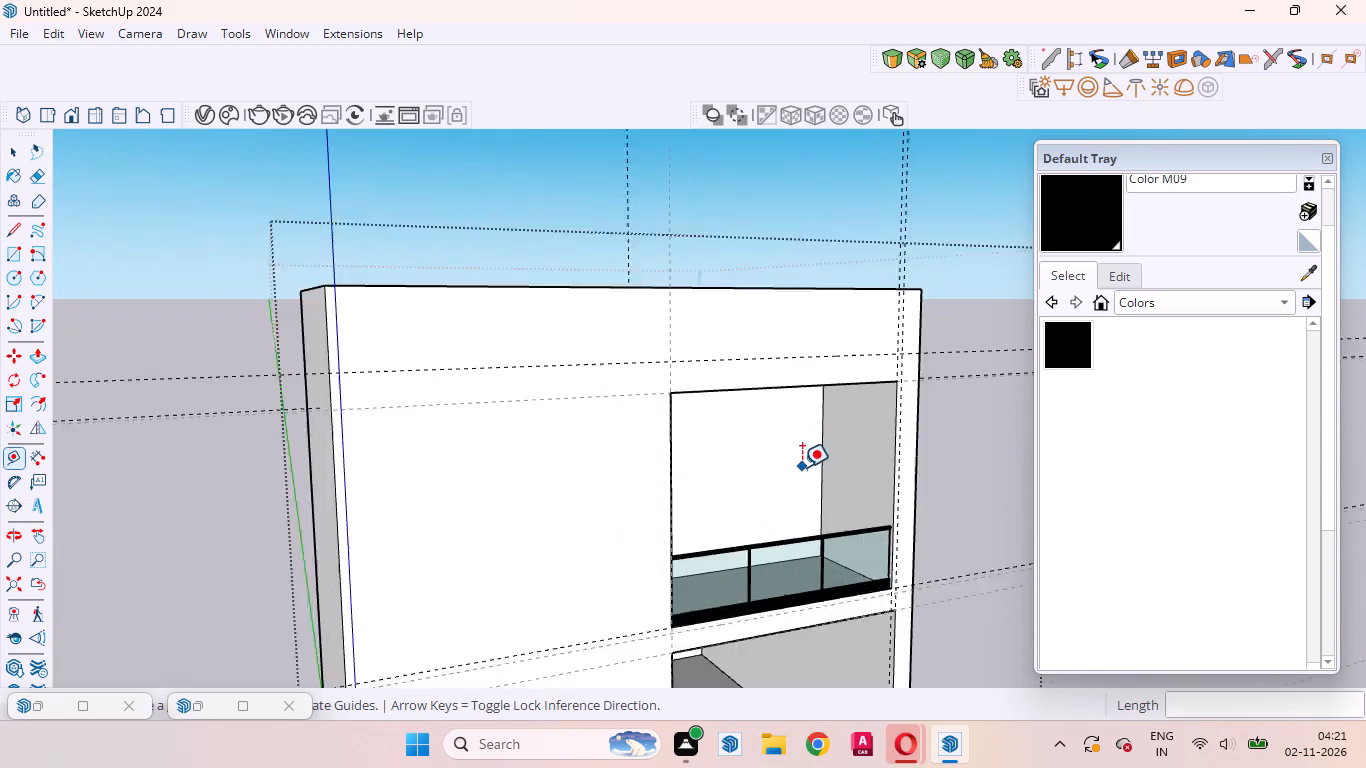
scroll(802, 467, up, 9)
click(845, 408)
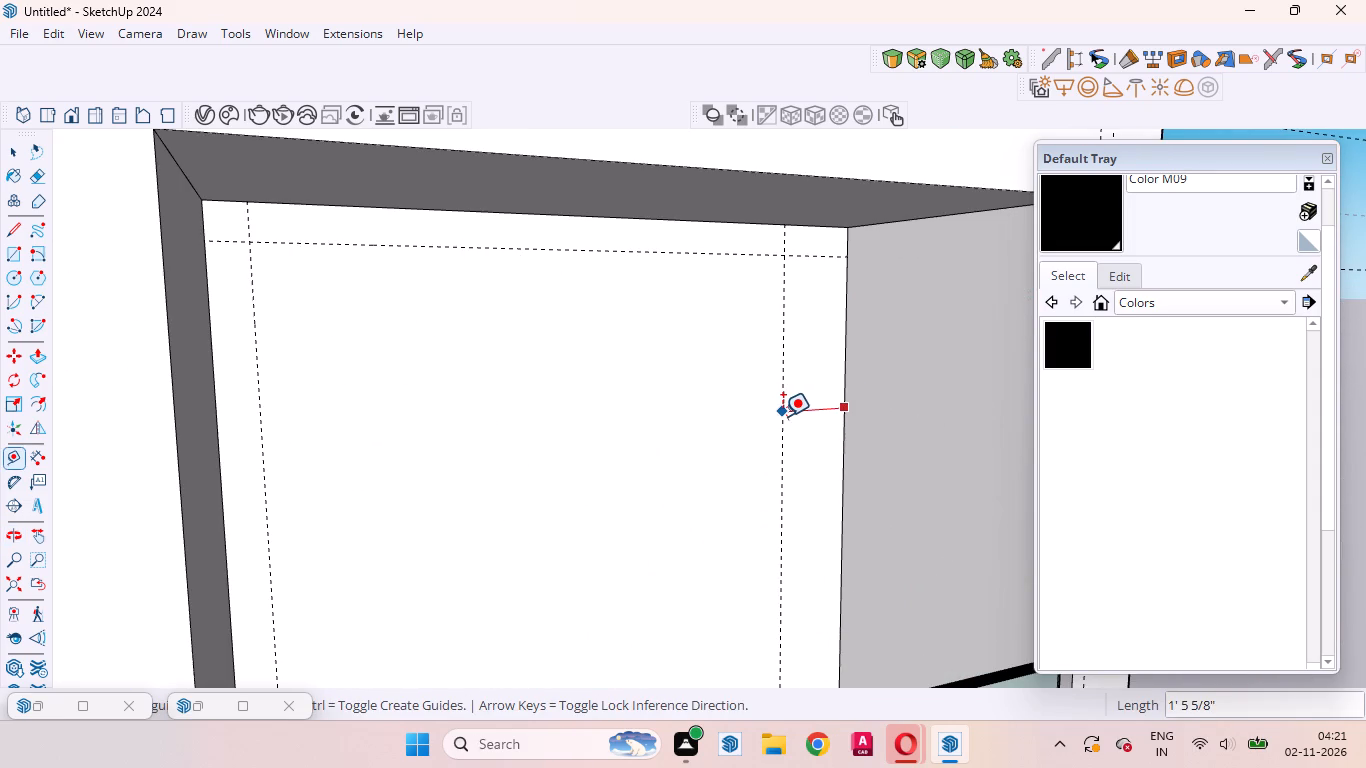
key(7)
key(Return)
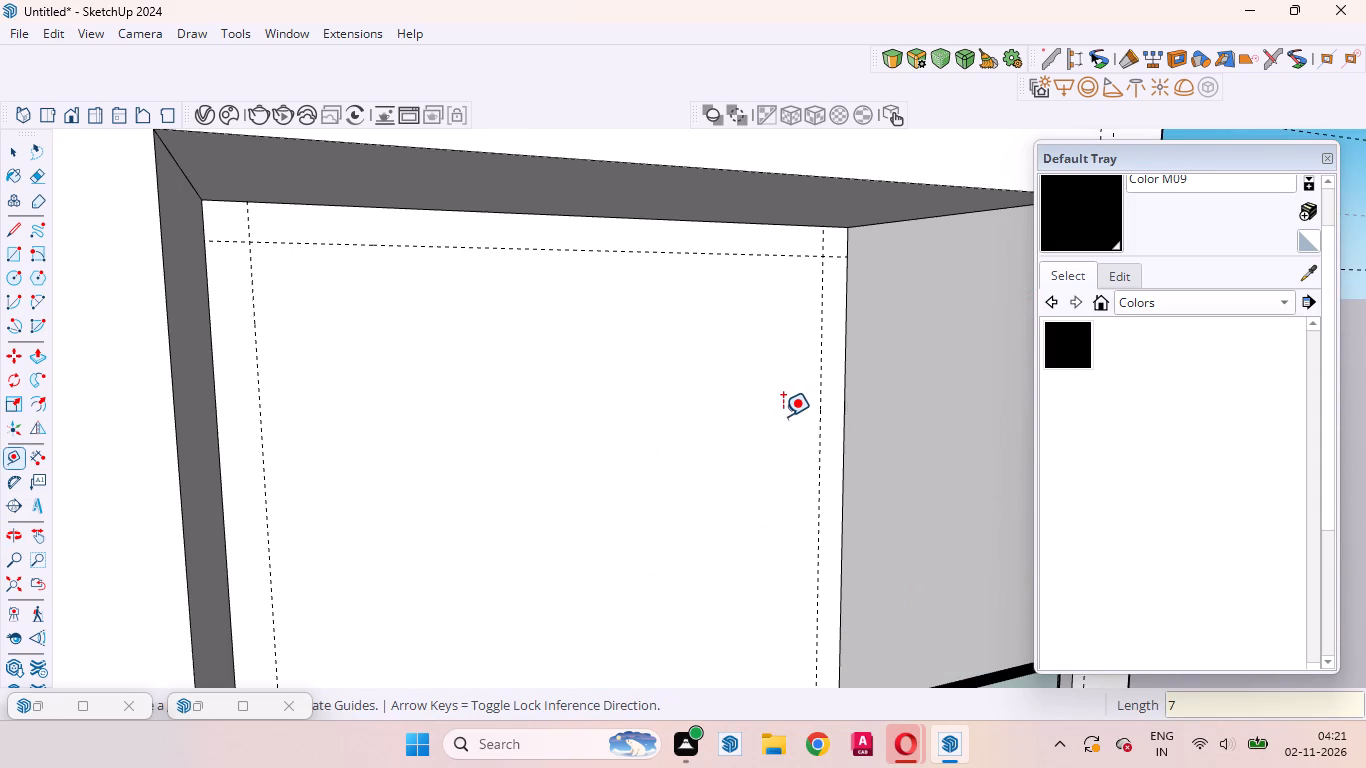
key(space)
Draw a 10' 1" by 9' 2" rectangle on the upper-floor recess's back wall, from the guides' upper-right intersection to the left guide's floor end.
scroll(560, 400, down, 5)
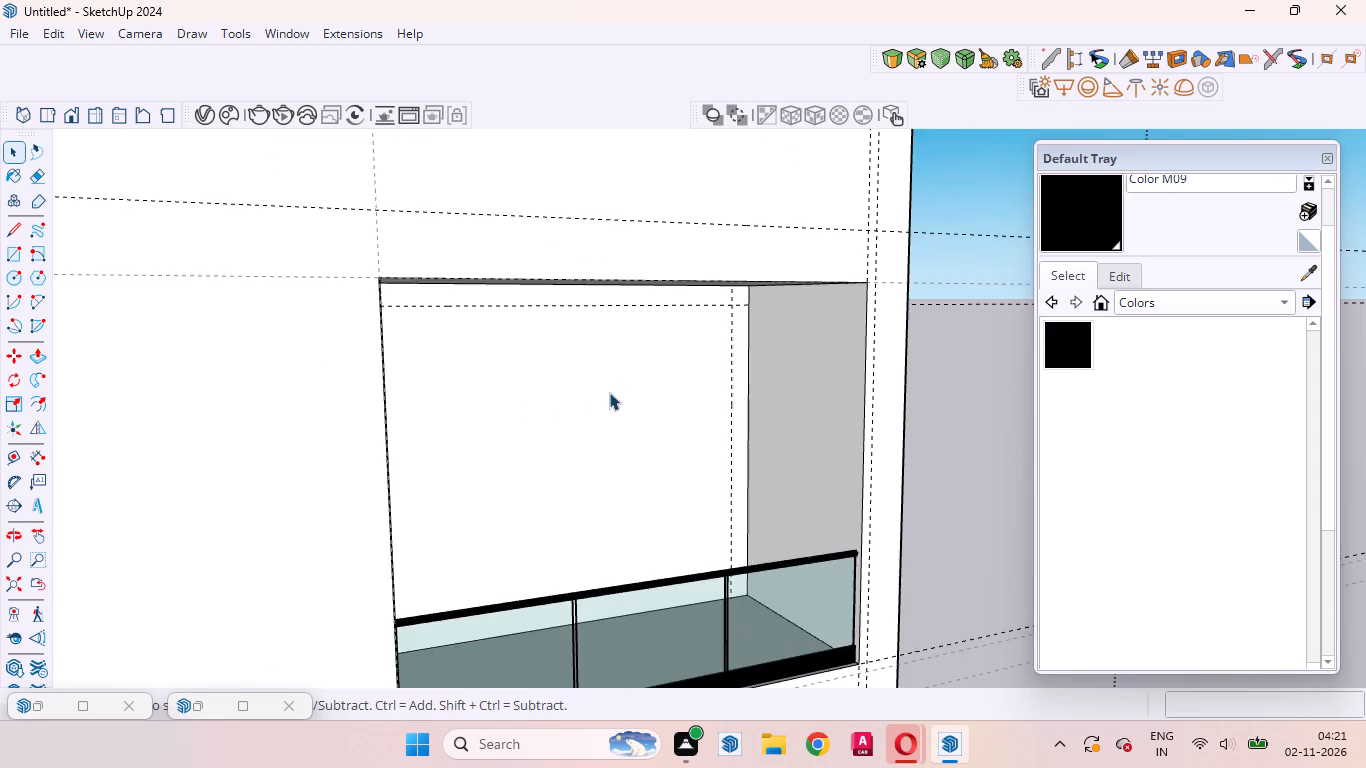
middle_drag(618, 414, 520, 392)
middle_click(520, 392)
scroll(884, 468, down, 10)
scroll(682, 411, up, 2)
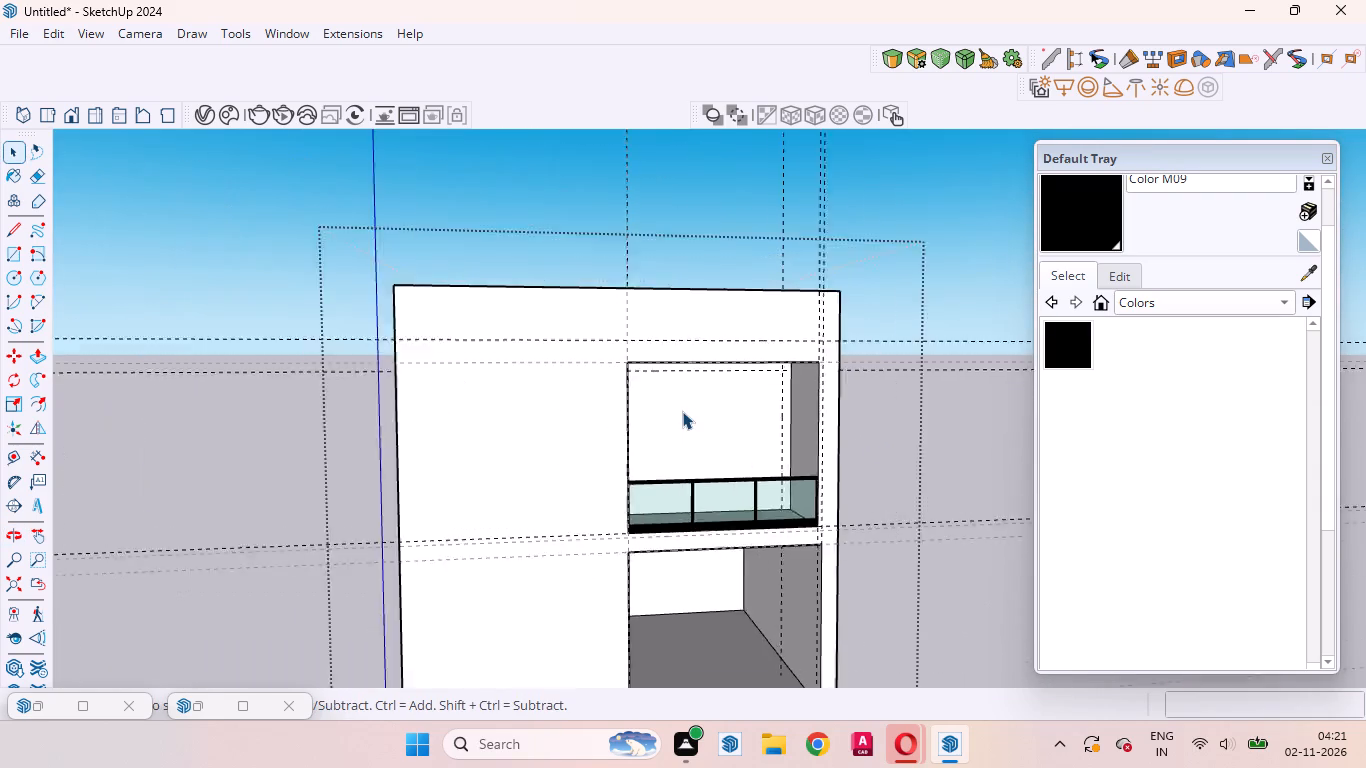
scroll(682, 411, up, 9)
click(693, 437)
middle_drag(702, 444, 658, 444)
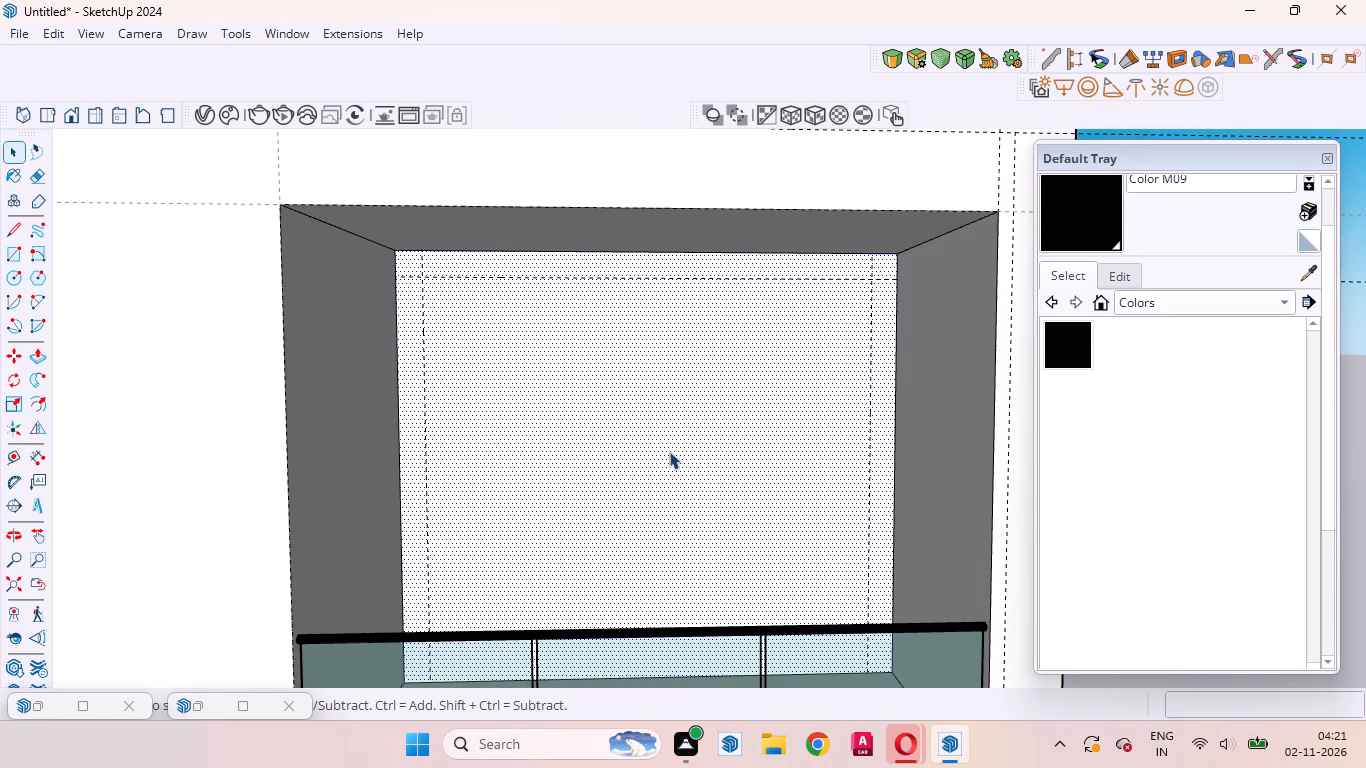
scroll(671, 451, down, 8)
middle_drag(700, 429, 683, 496)
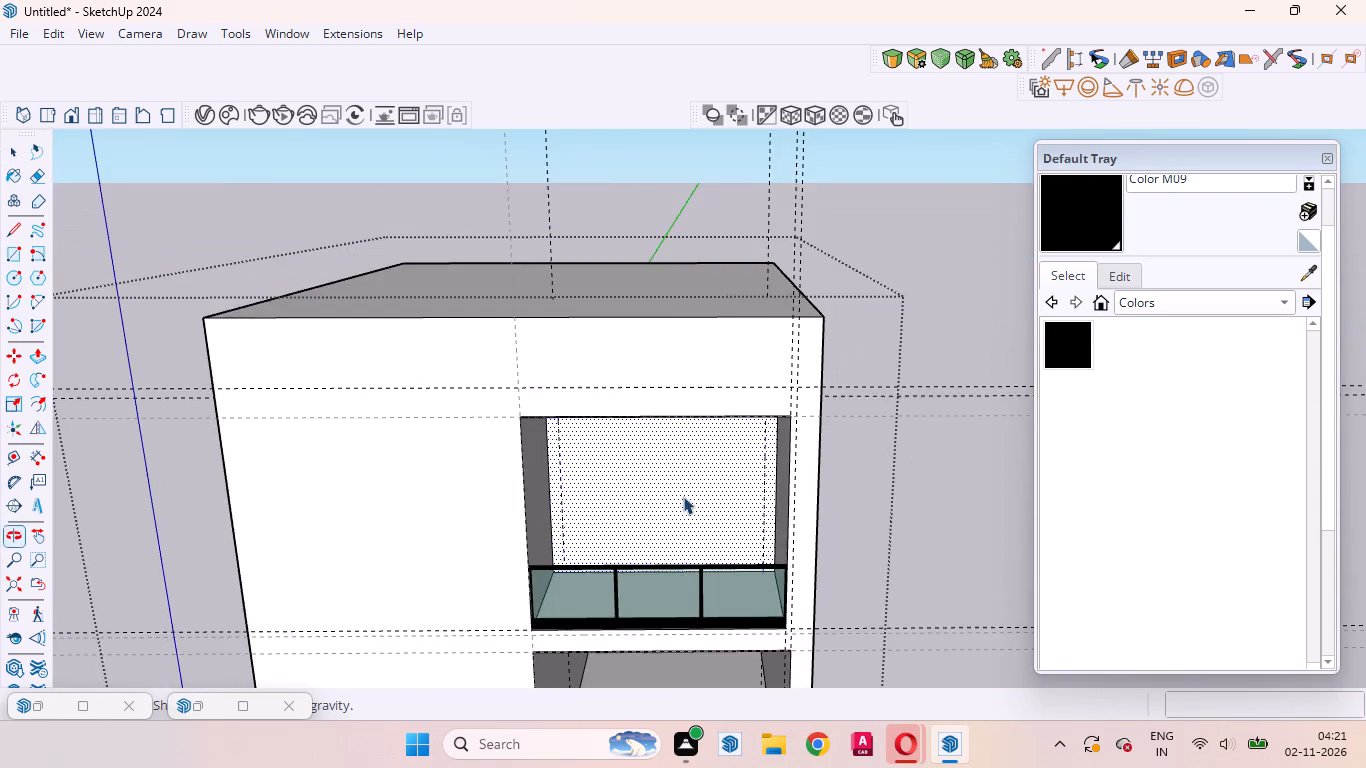
scroll(778, 418, down, 10)
scroll(816, 471, up, 16)
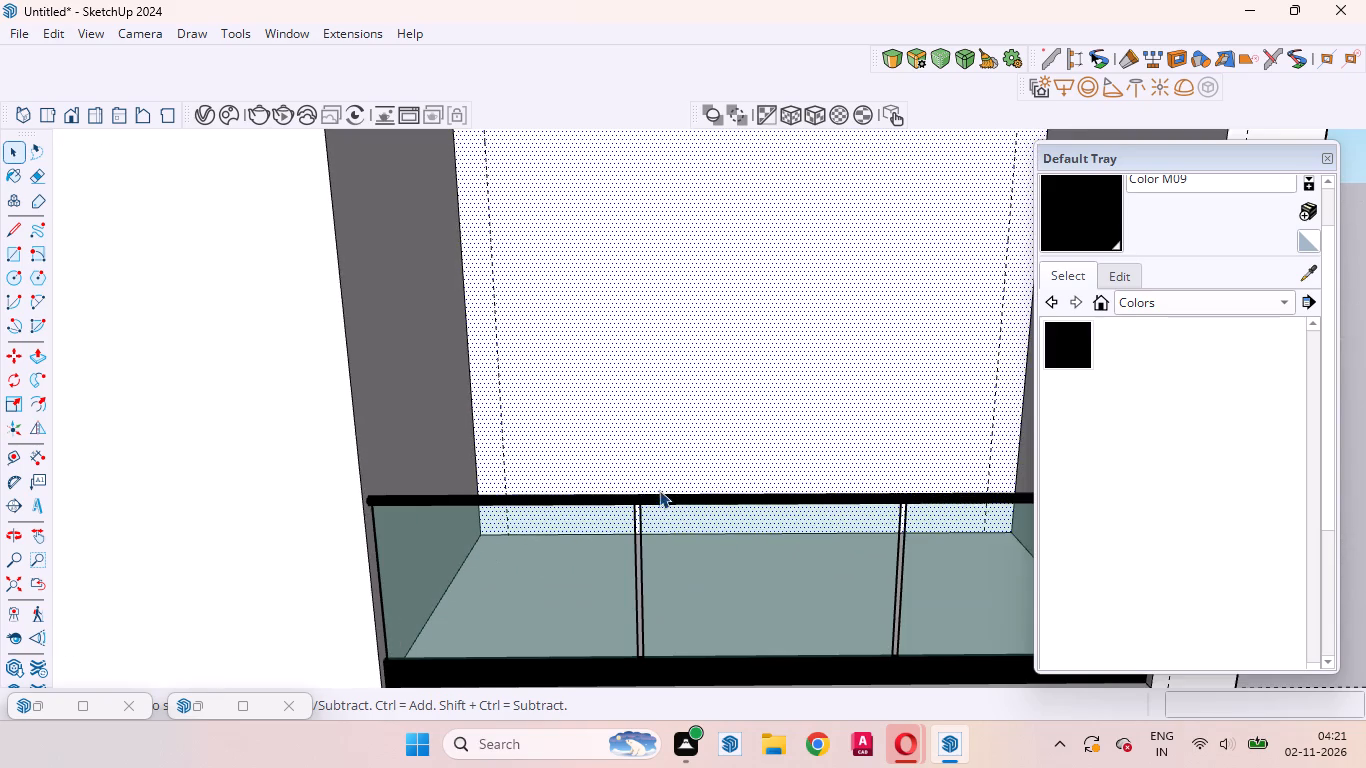
scroll(639, 471, down, 9)
middle_drag(647, 501, 659, 431)
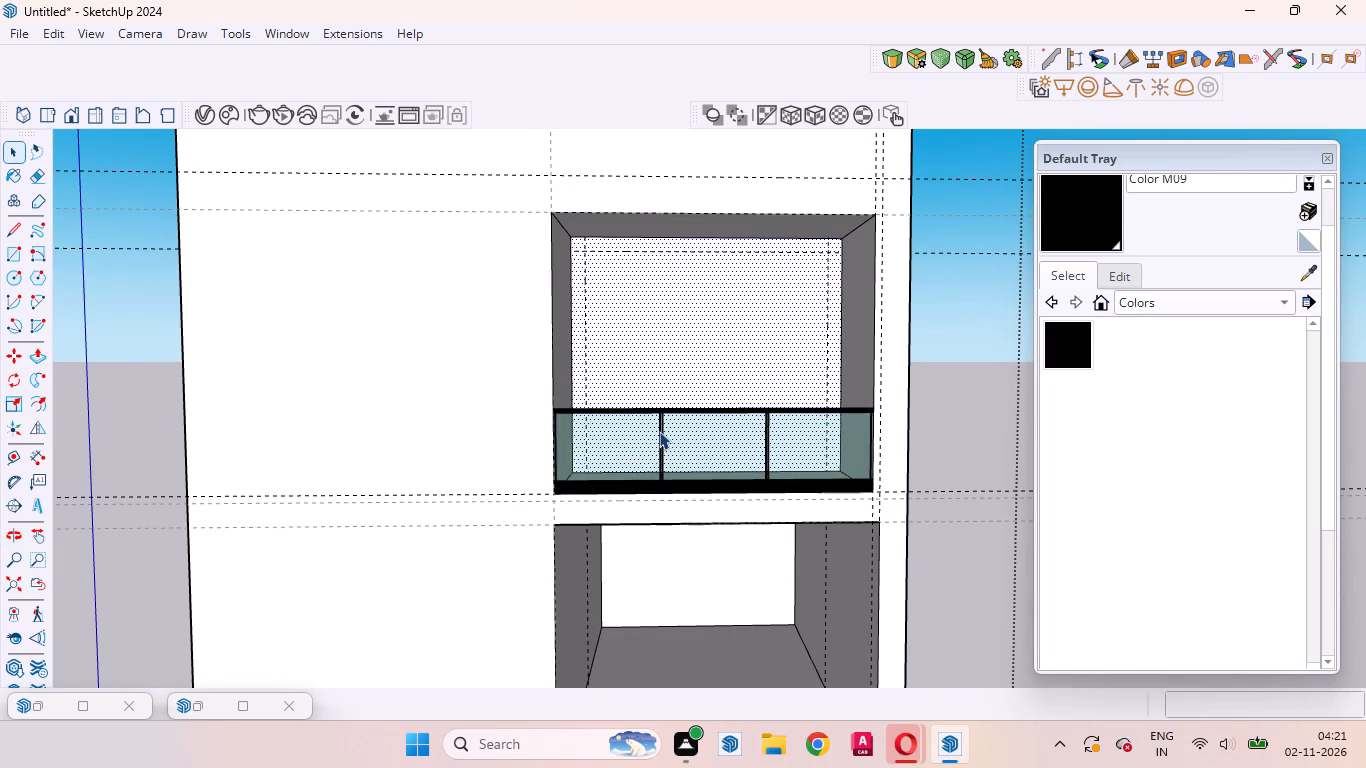
key(r)
click(827, 249)
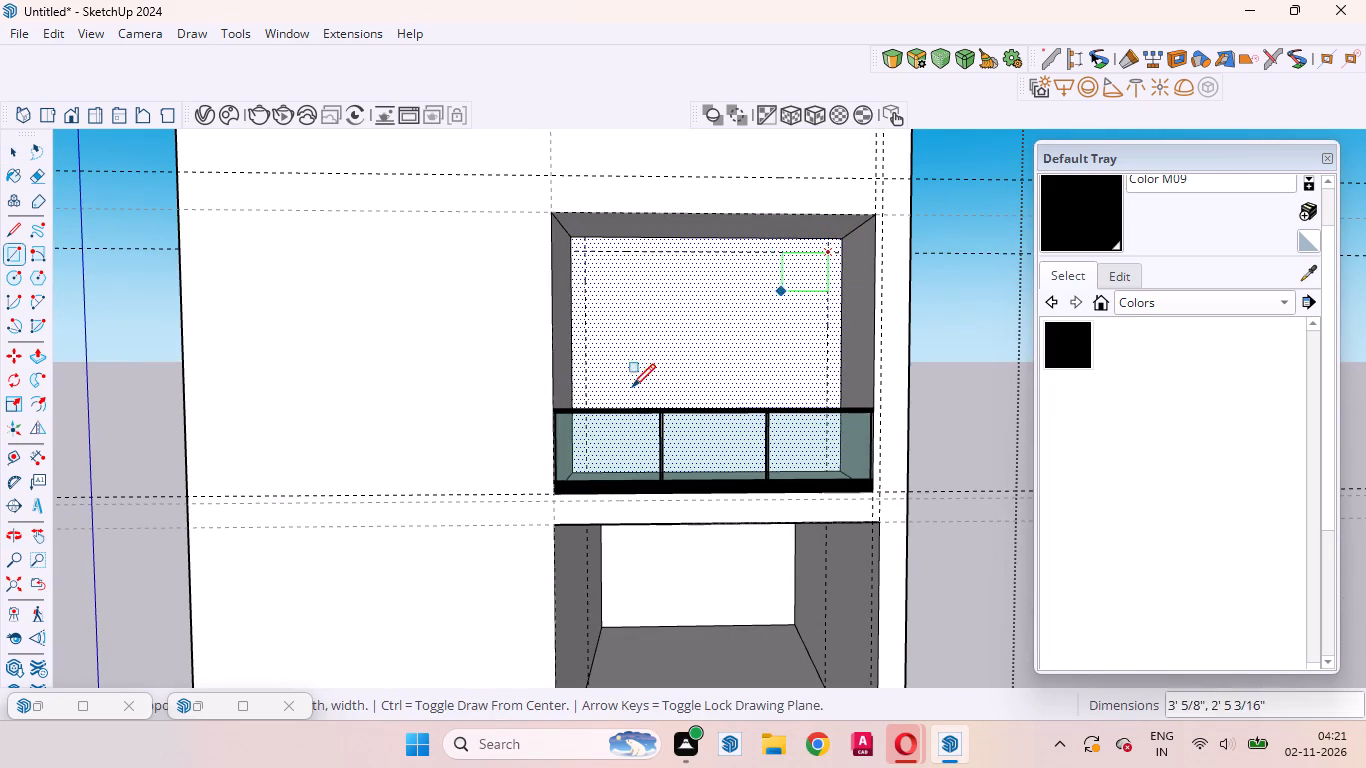
scroll(623, 377, up, 5)
middle_drag(613, 400, 618, 532)
scroll(618, 476, down, 9)
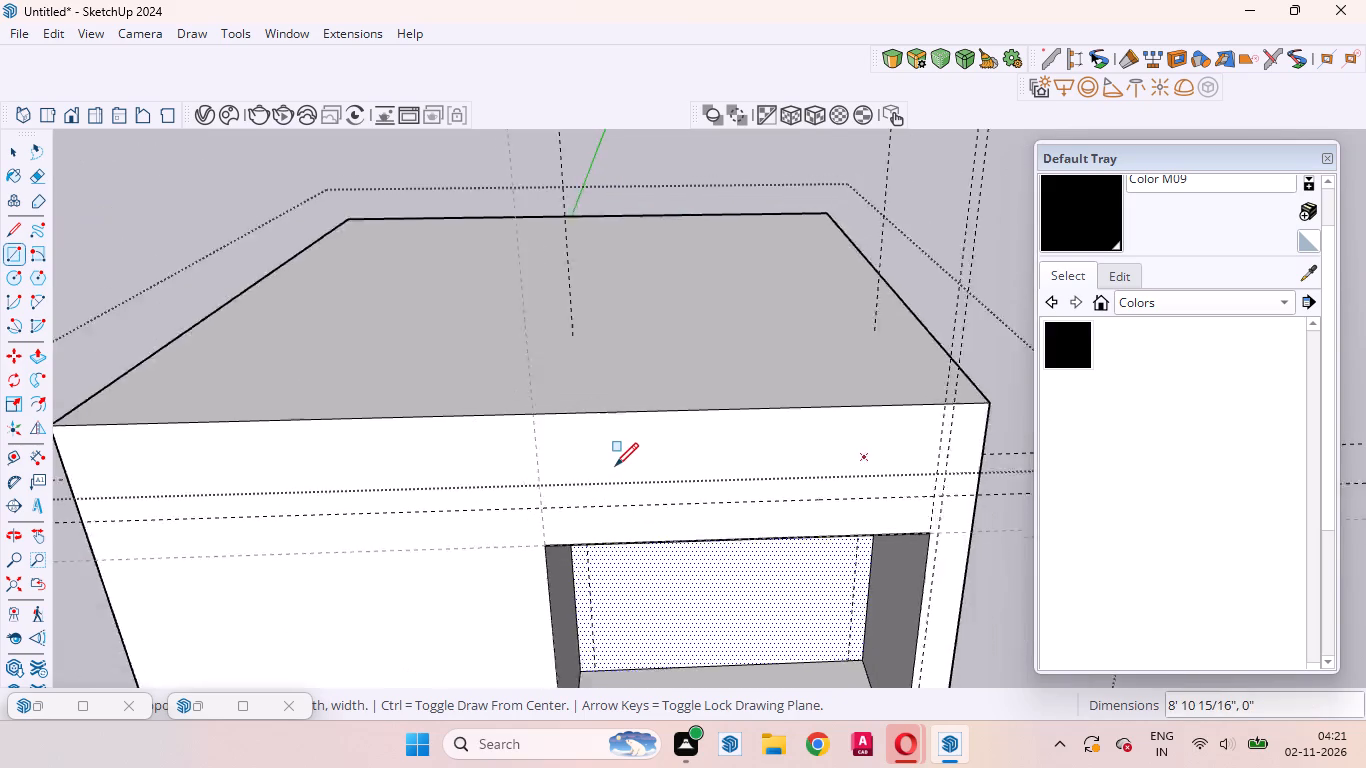
scroll(615, 466, down, 1)
scroll(598, 642, up, 16)
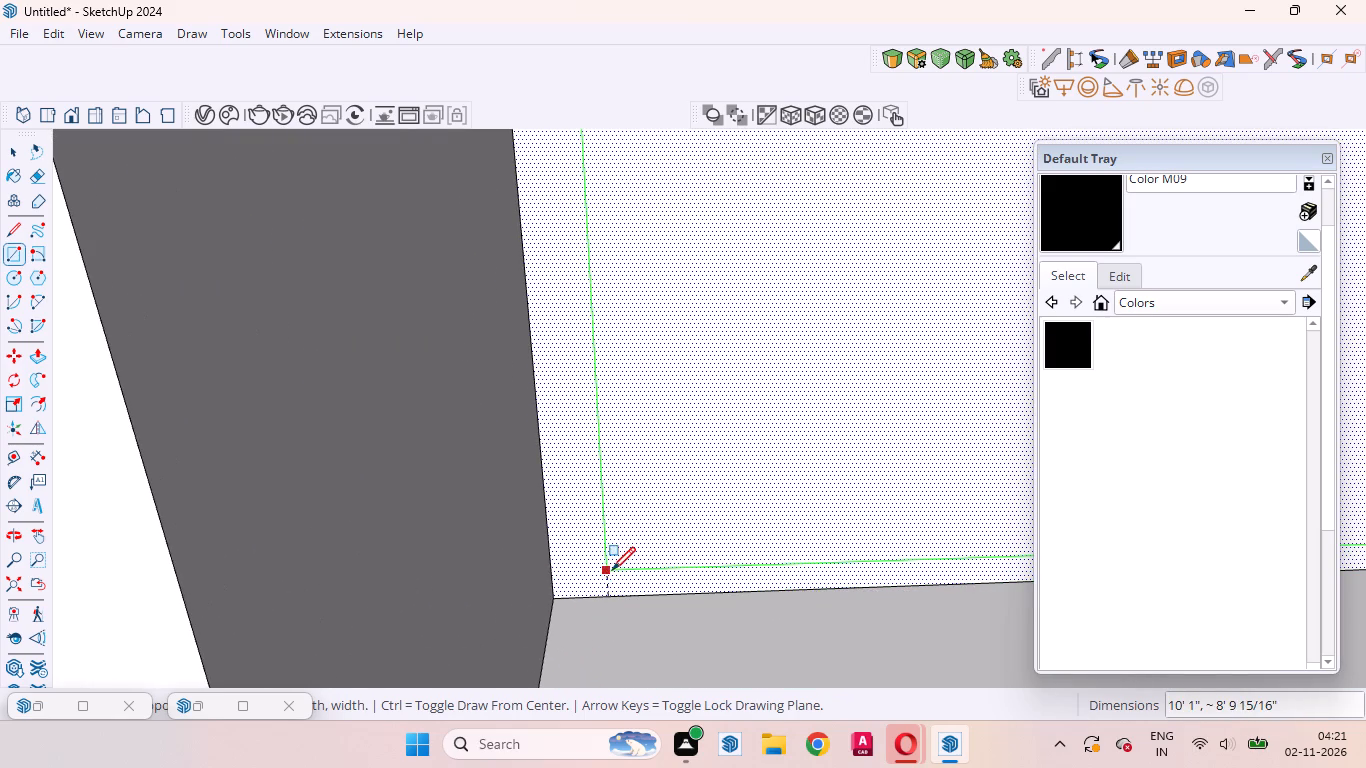
click(610, 596)
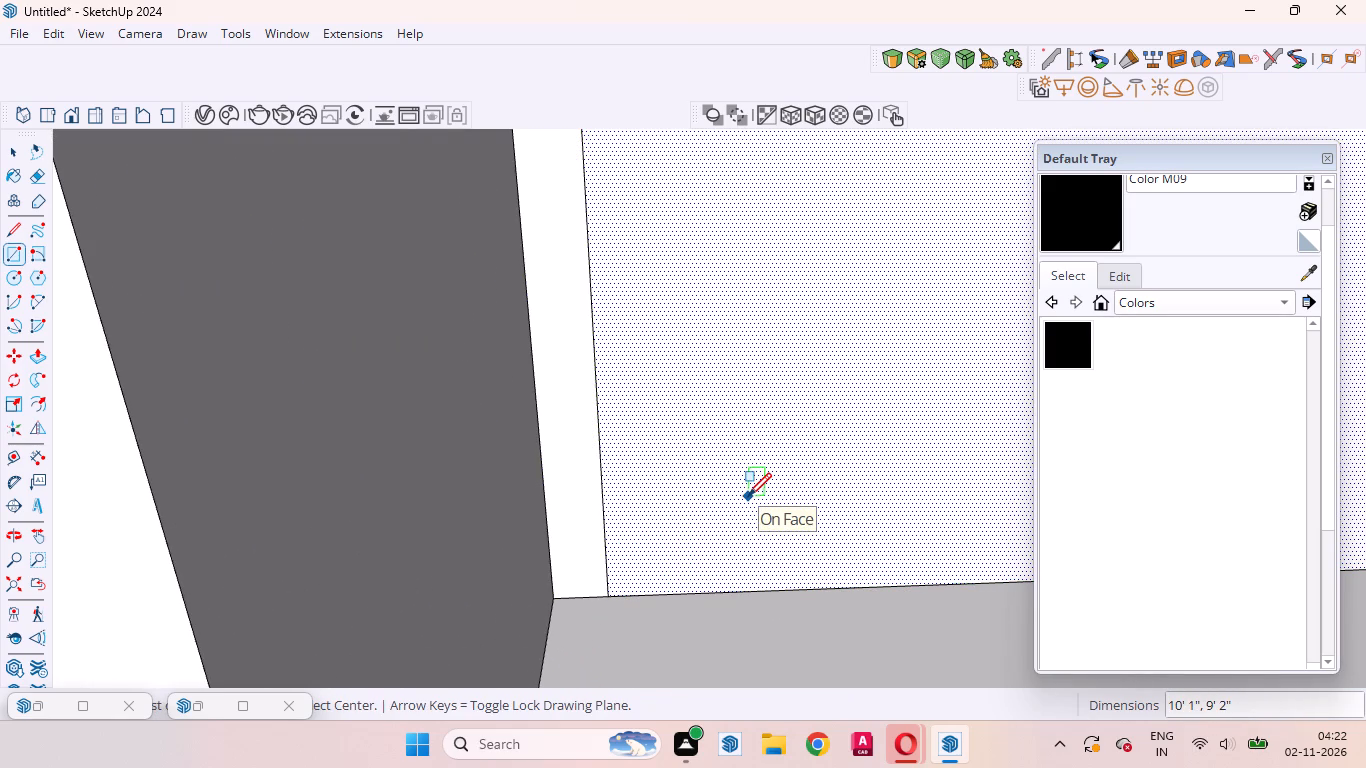
key(space)
Push the rectangle on the upper-floor recess's back wall inward about 8' 7/8".
scroll(709, 496, down, 15)
scroll(625, 510, up, 1)
scroll(625, 510, down, 2)
middle_drag(675, 503, 673, 483)
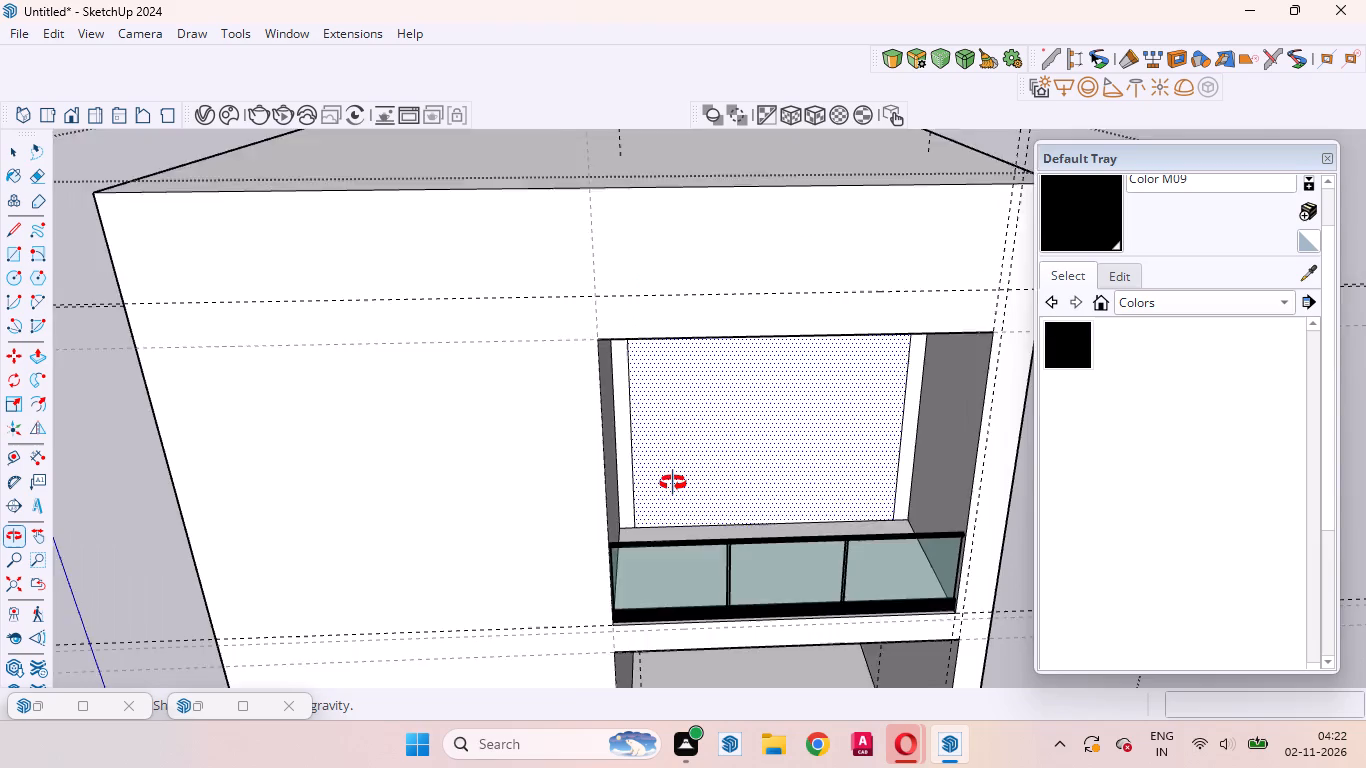
middle_drag(673, 483, 673, 388)
scroll(730, 273, up, 4)
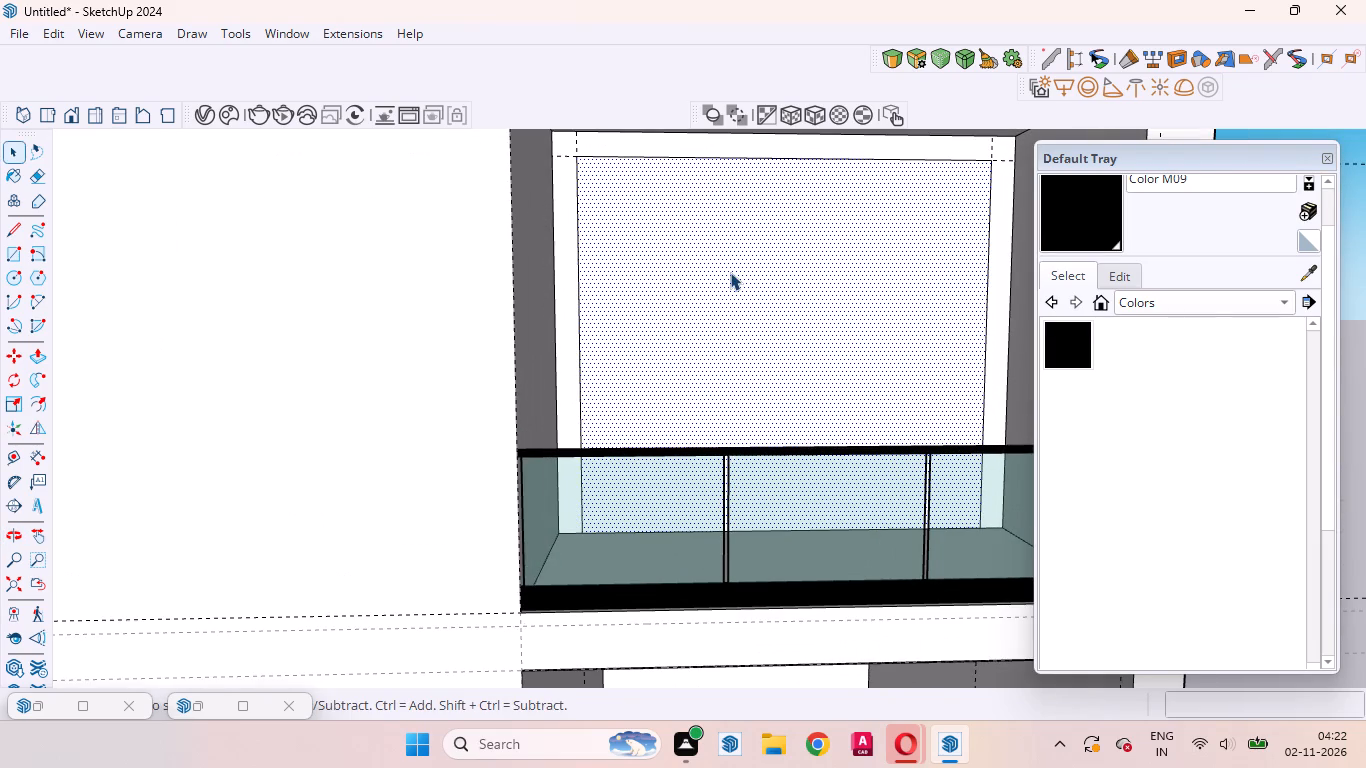
key(p)
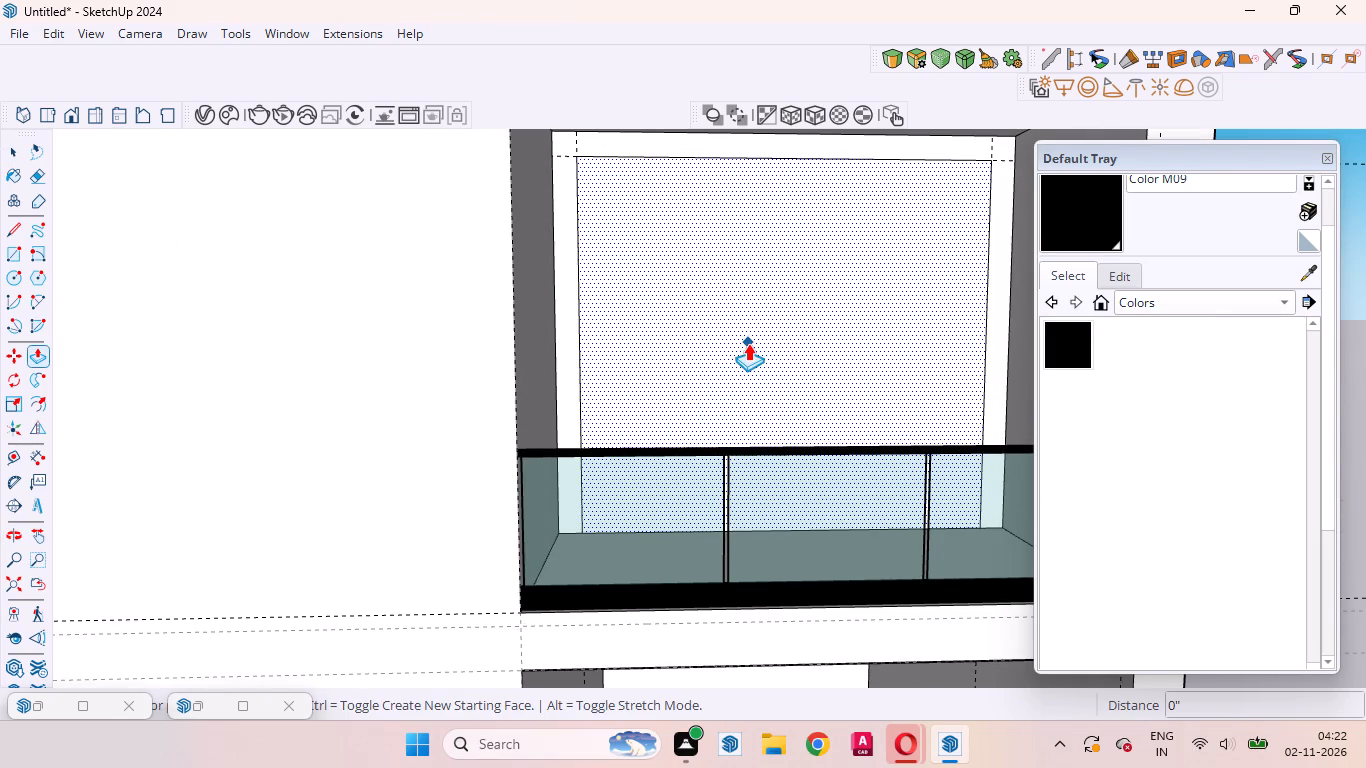
drag(748, 343, 734, 319)
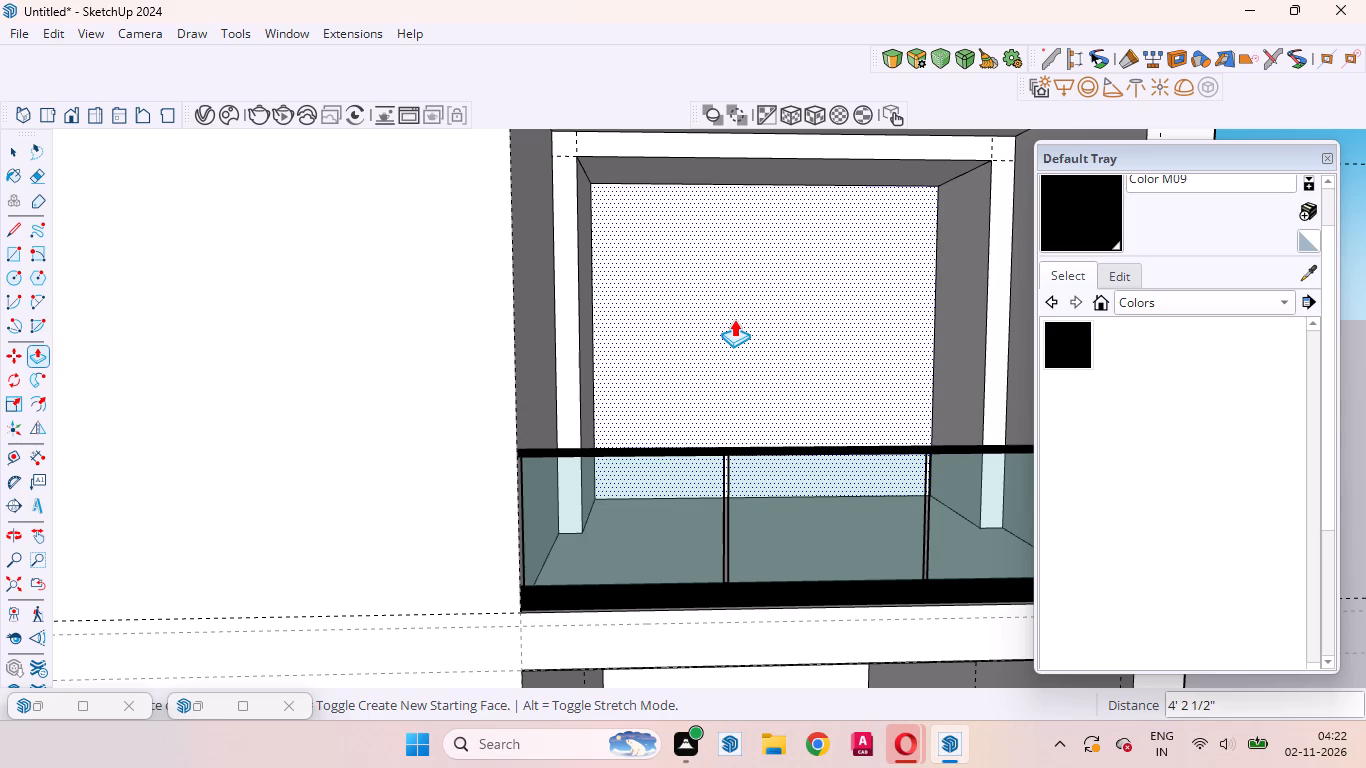
drag(734, 319, 732, 311)
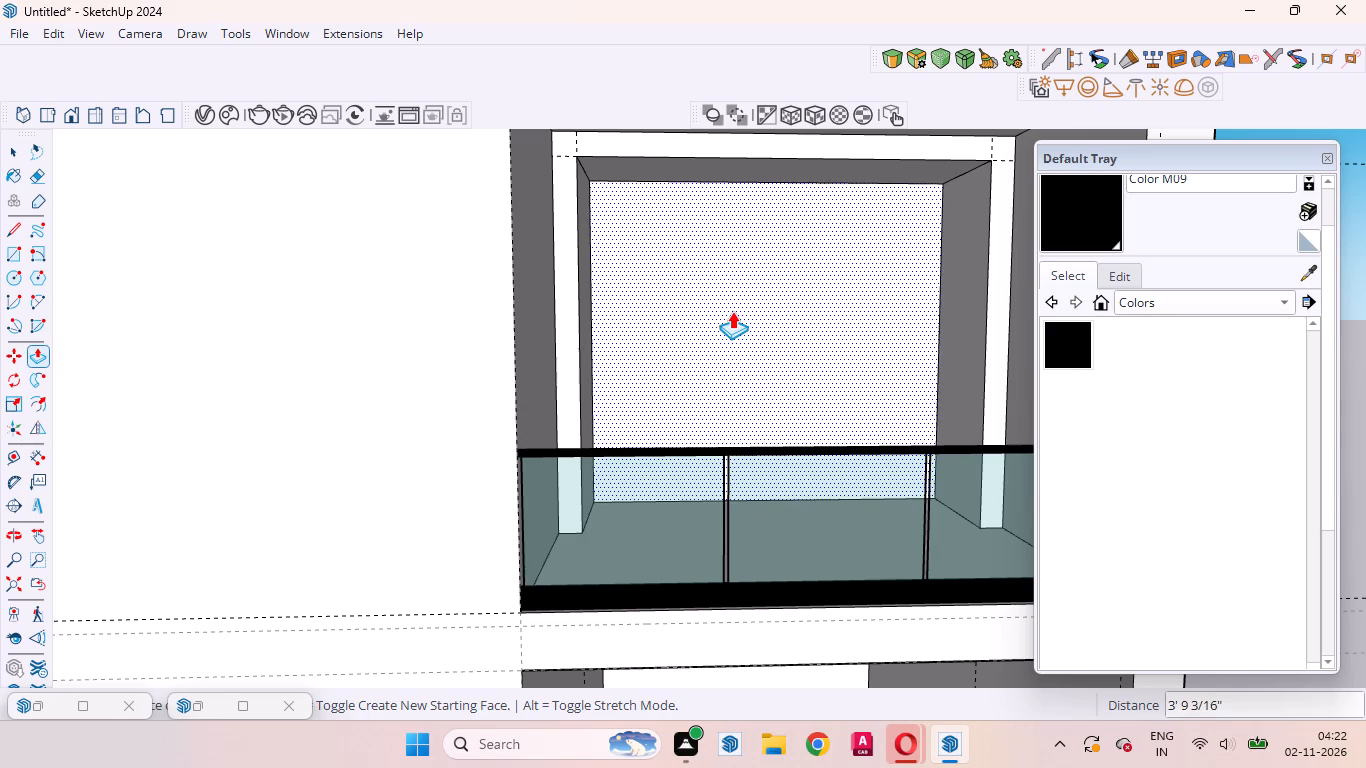
drag(732, 311, 724, 317)
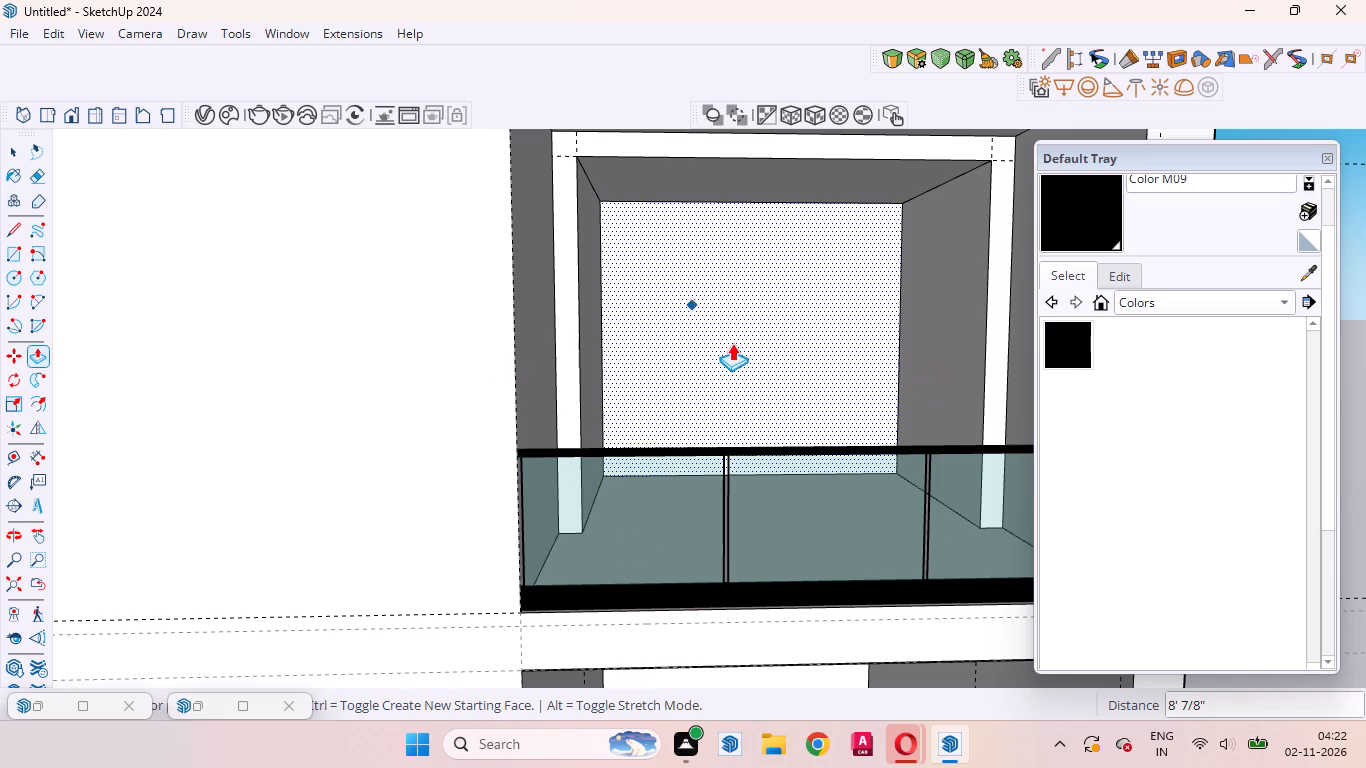
Close the house block's group and return to the whole model.
scroll(856, 364, up, 1)
middle_drag(857, 365, 534, 328)
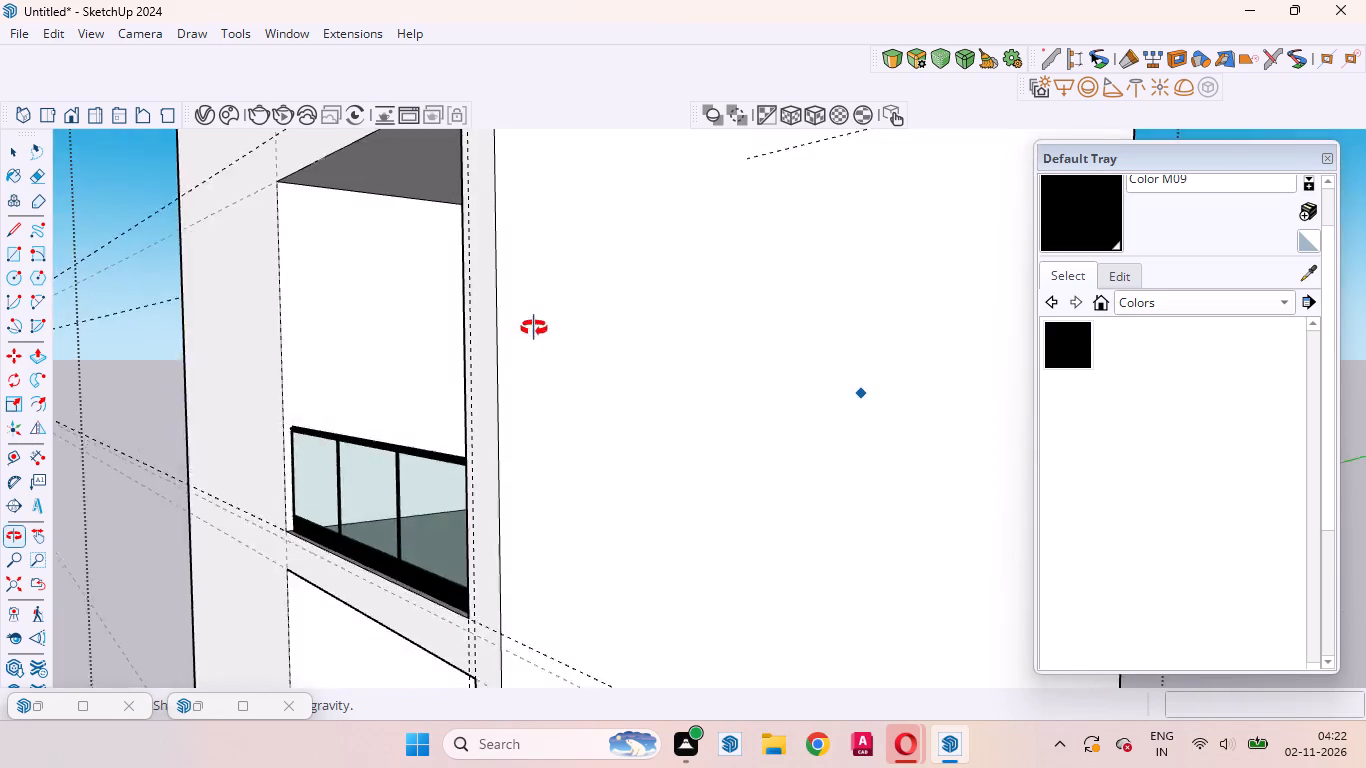
middle_drag(534, 328, 877, 403)
scroll(833, 389, down, 11)
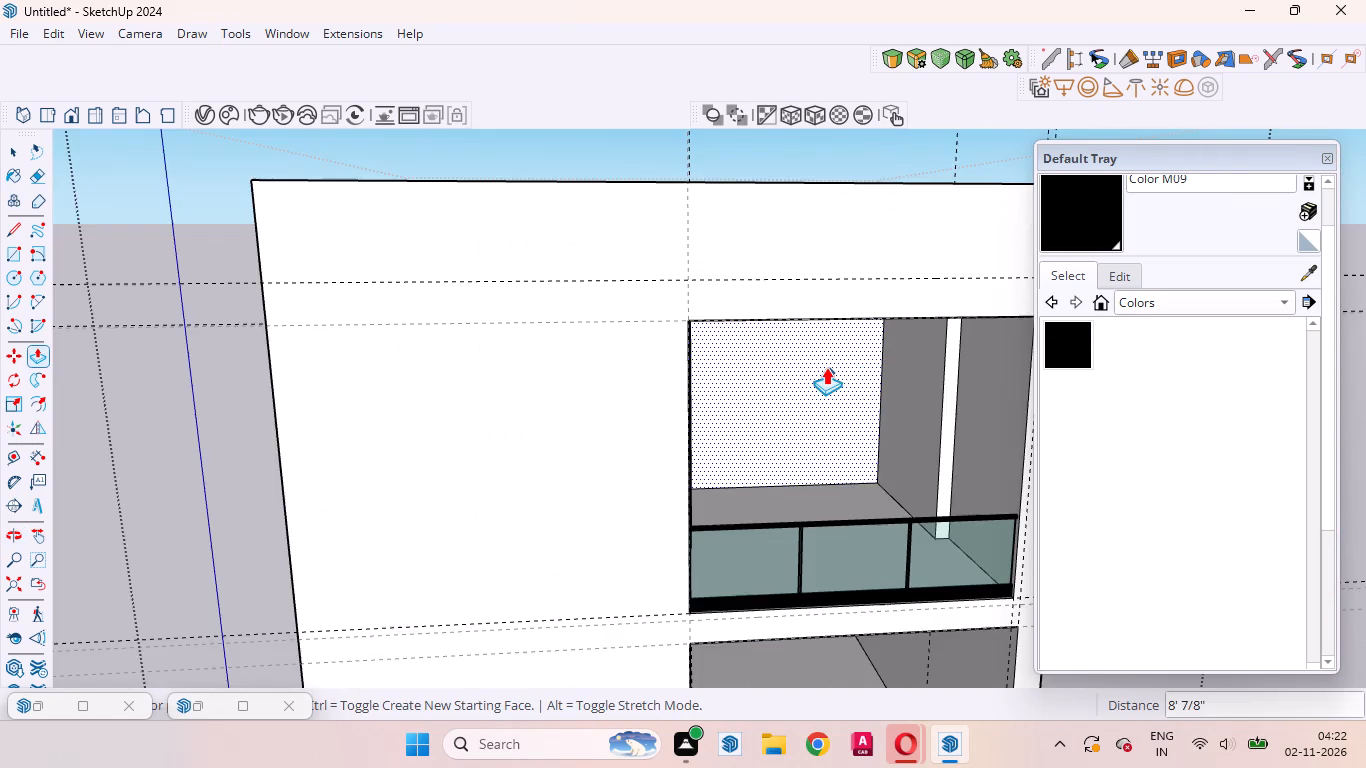
scroll(826, 367, down, 10)
key(space)
click(980, 550)
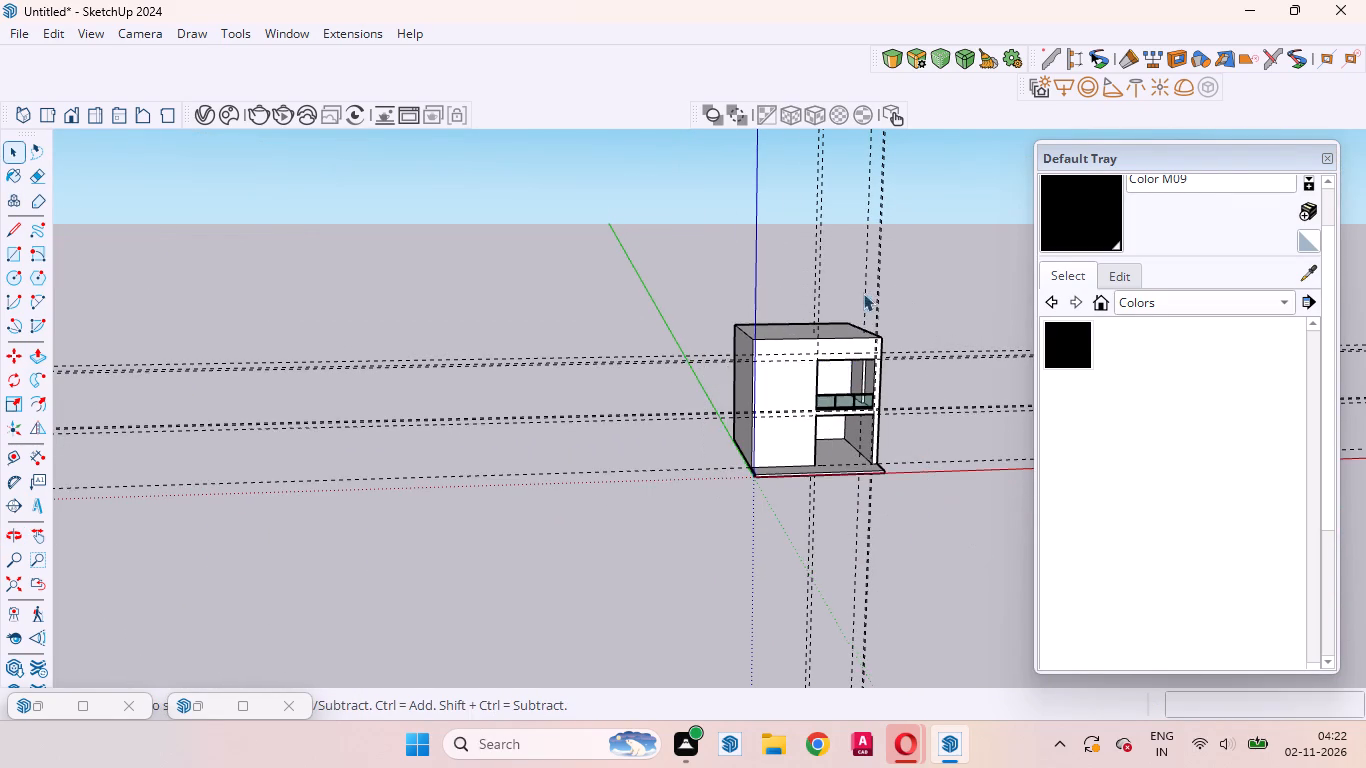
Open the house block's group for editing and select its front wall face.
scroll(863, 293, up, 11)
middle_drag(844, 466, 838, 296)
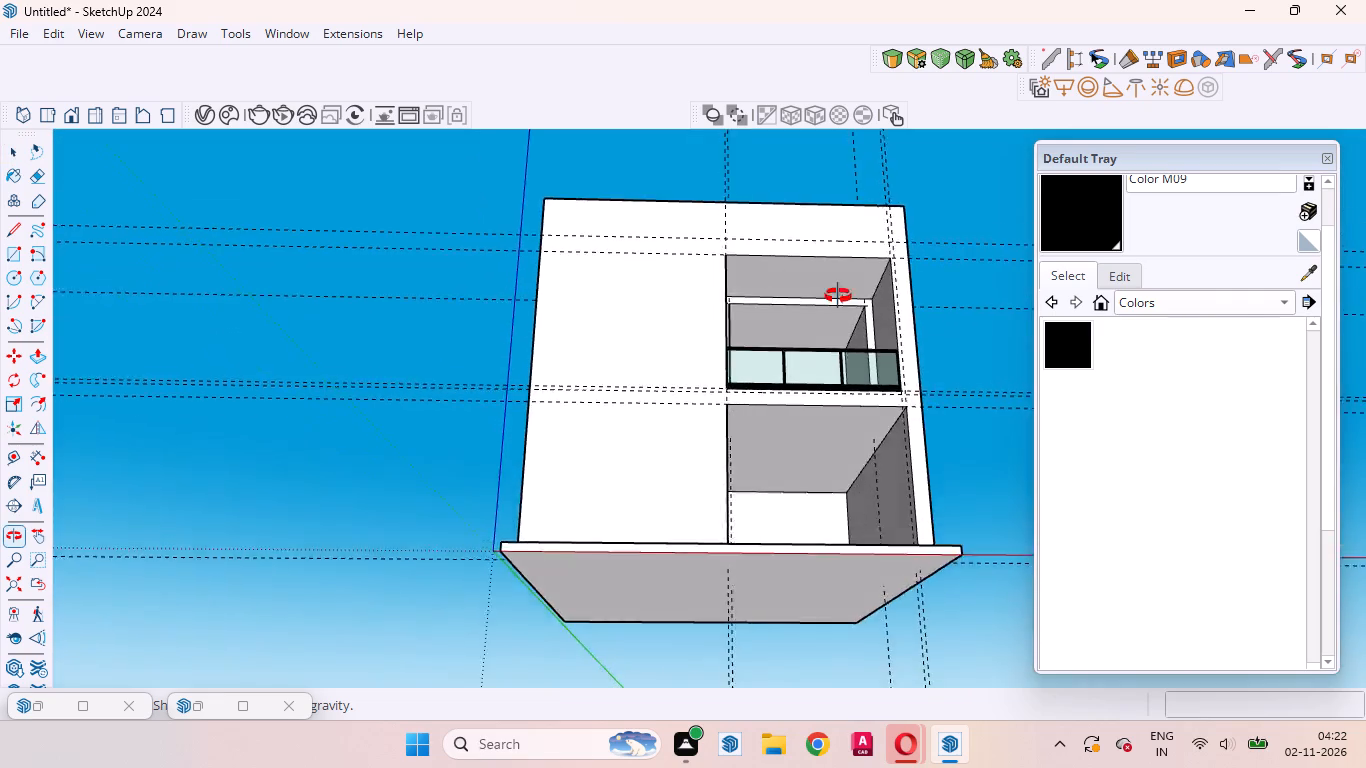
middle_drag(838, 296, 801, 418)
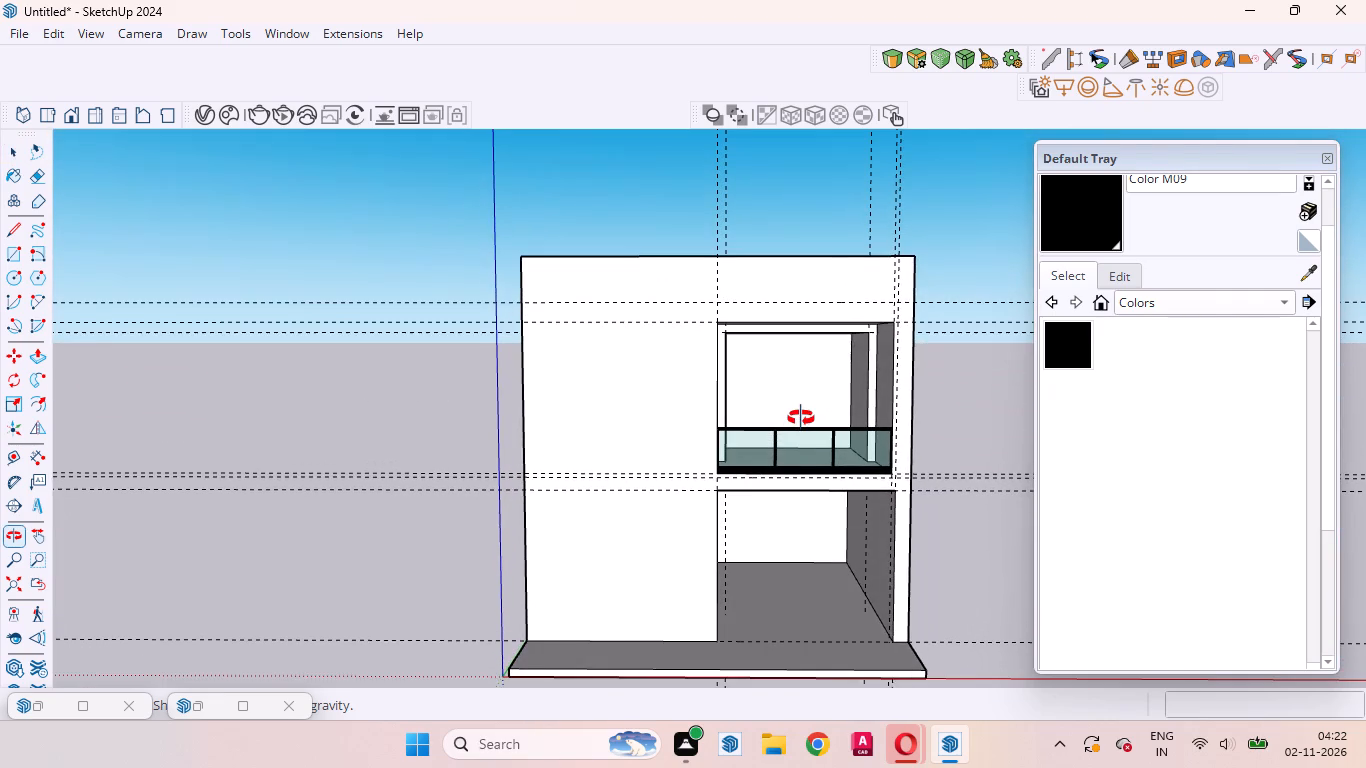
middle_drag(801, 418, 800, 418)
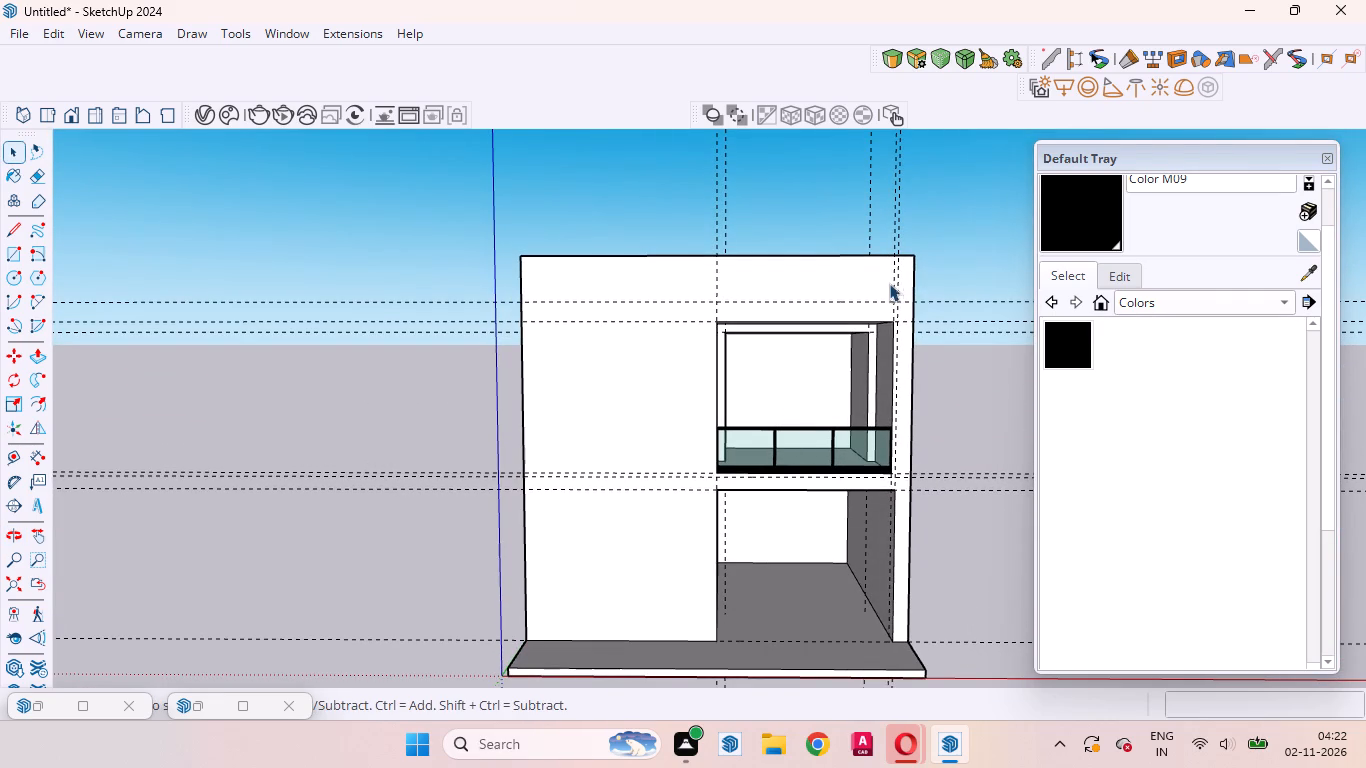
scroll(772, 266, up, 4)
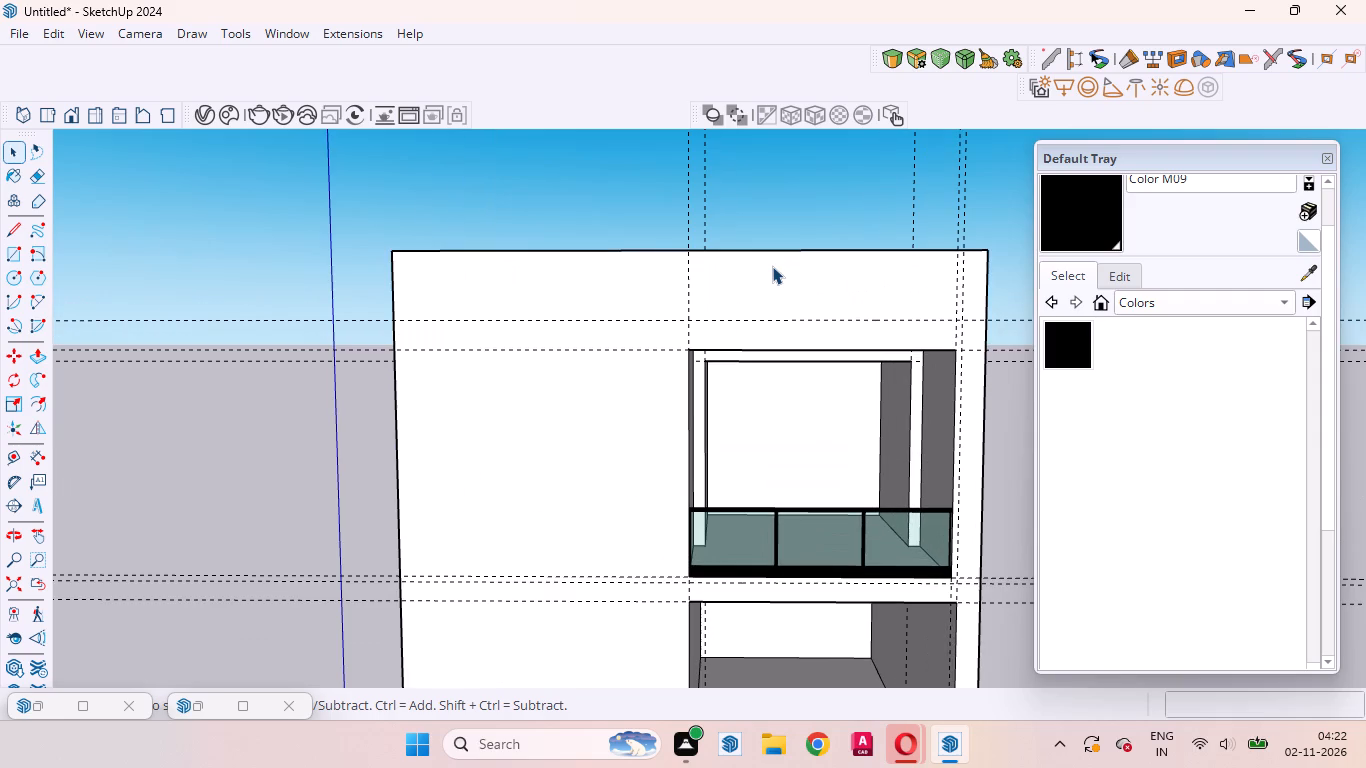
scroll(772, 266, down, 3)
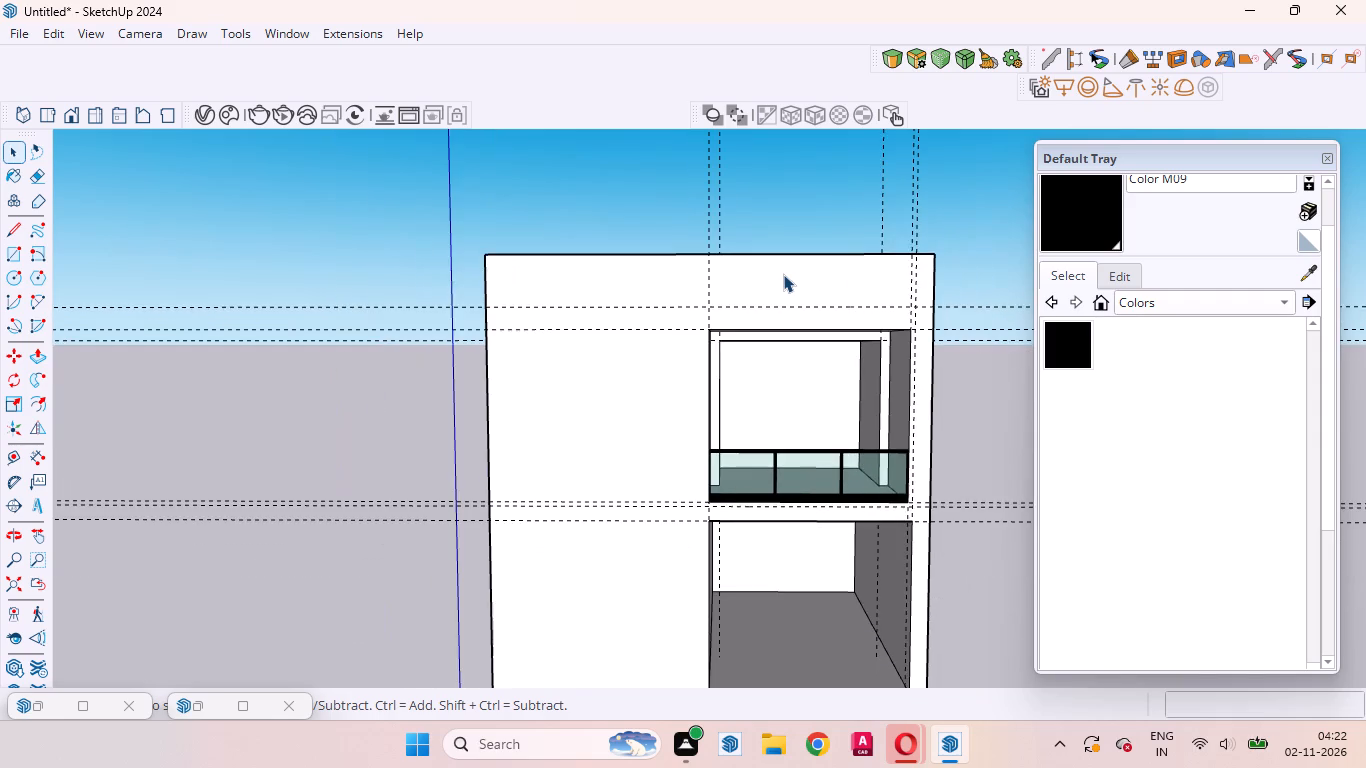
scroll(803, 287, up, 10)
click(779, 347)
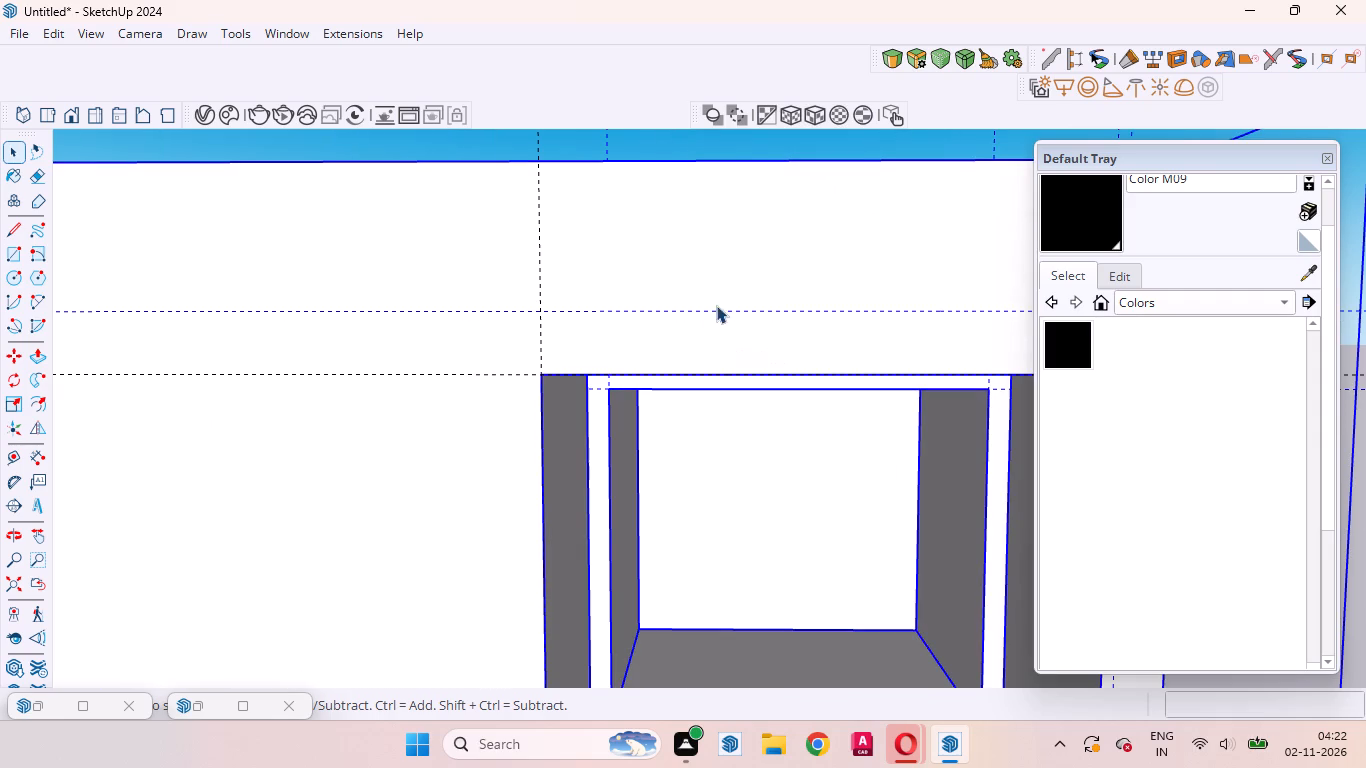
click(720, 270)
double_click(720, 270)
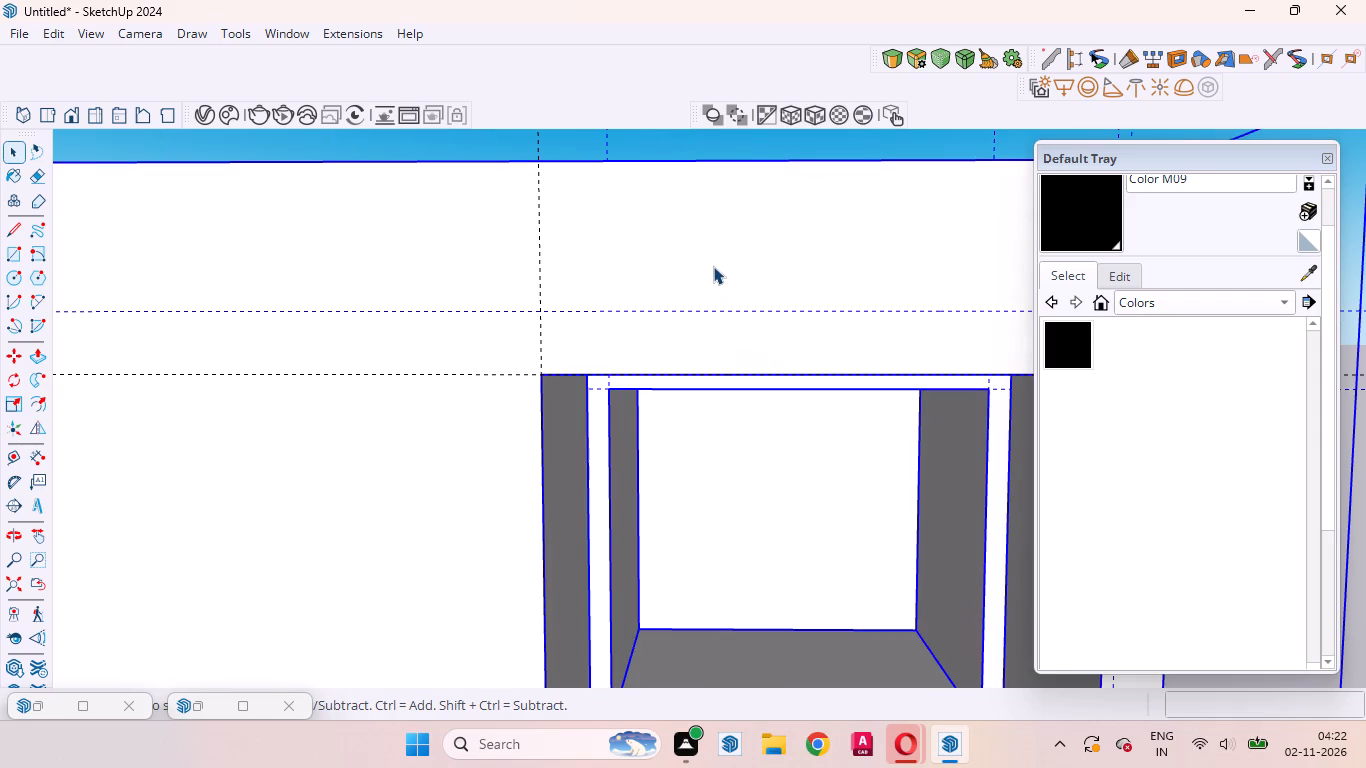
click(713, 266)
click(703, 251)
Draw a 1' 3" vertical line from the upper-floor recess's upper-left corner up to the horizontal guide above it.
scroll(509, 225, down, 10)
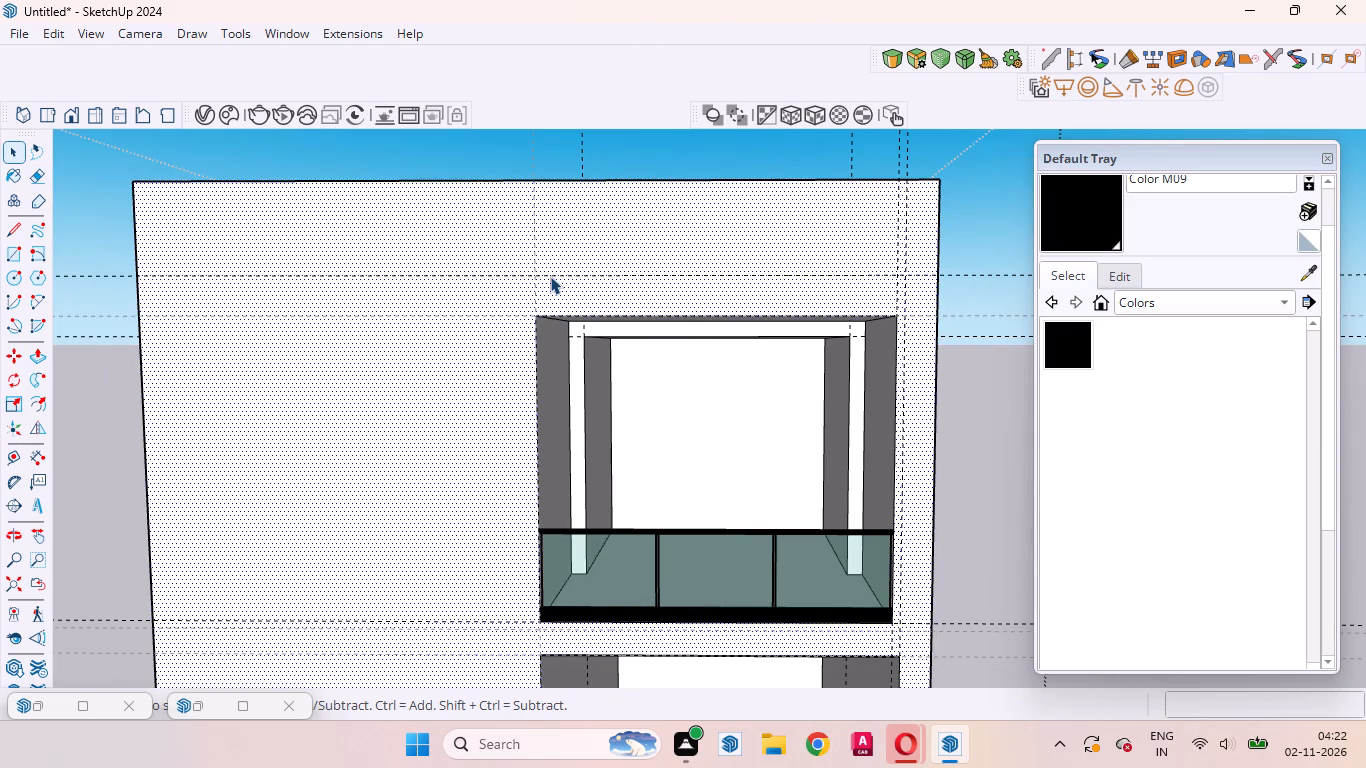
scroll(550, 276, up, 1)
scroll(620, 223, up, 6)
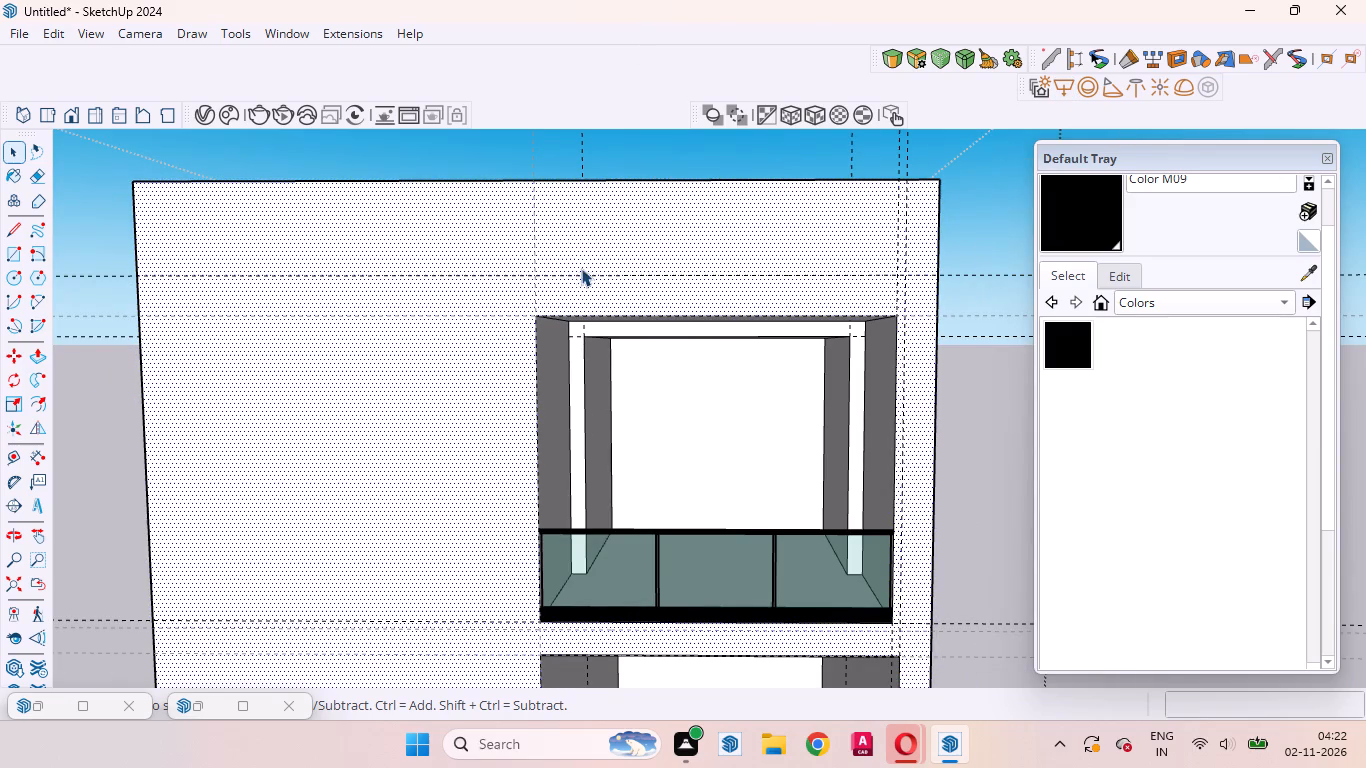
scroll(578, 263, up, 3)
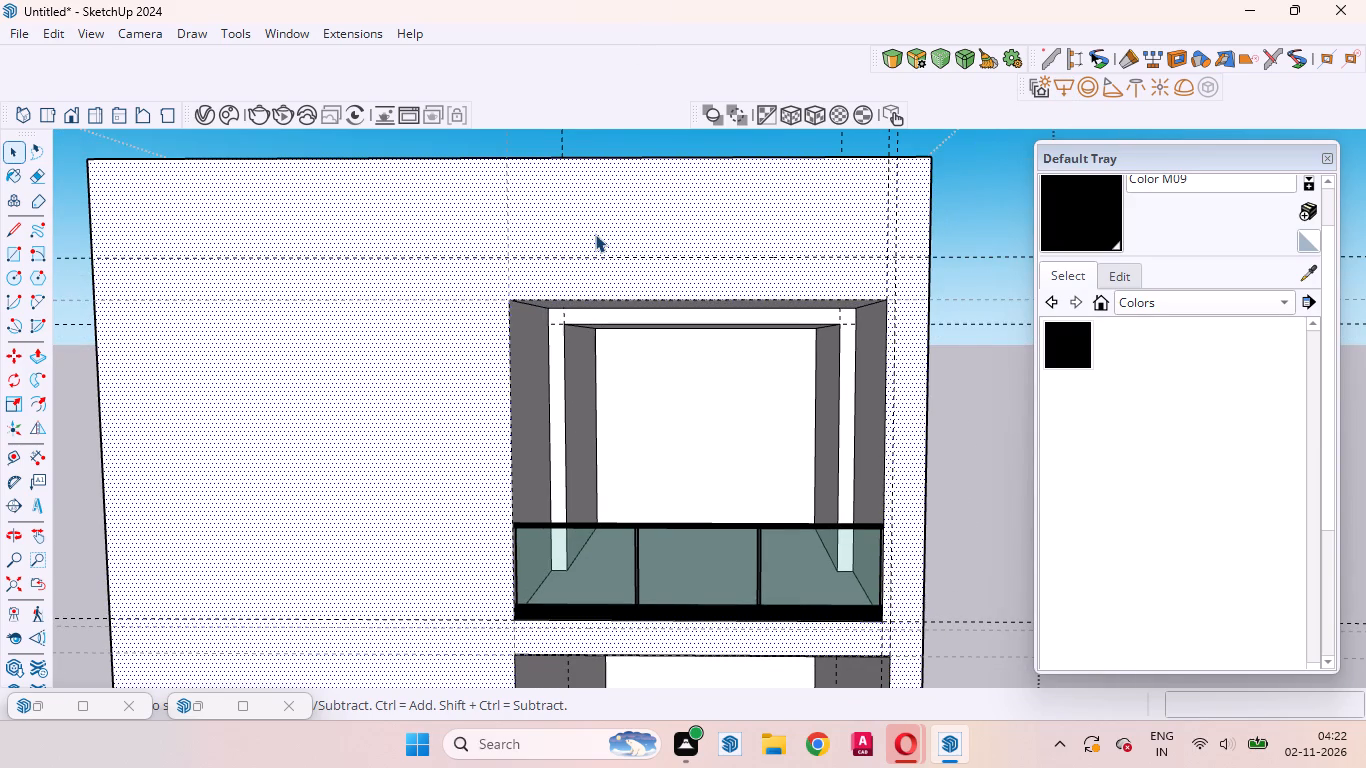
scroll(595, 234, down, 3)
scroll(606, 280, up, 4)
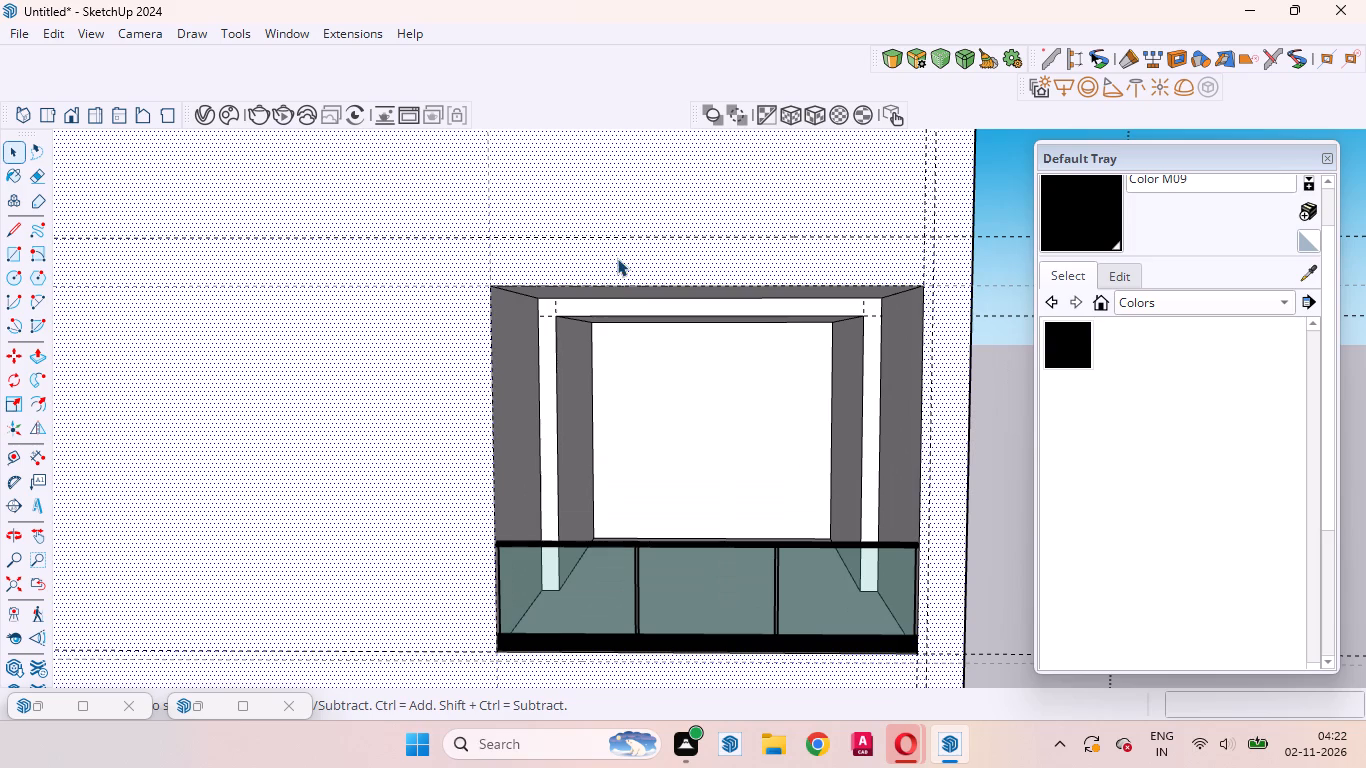
scroll(620, 257, down, 1)
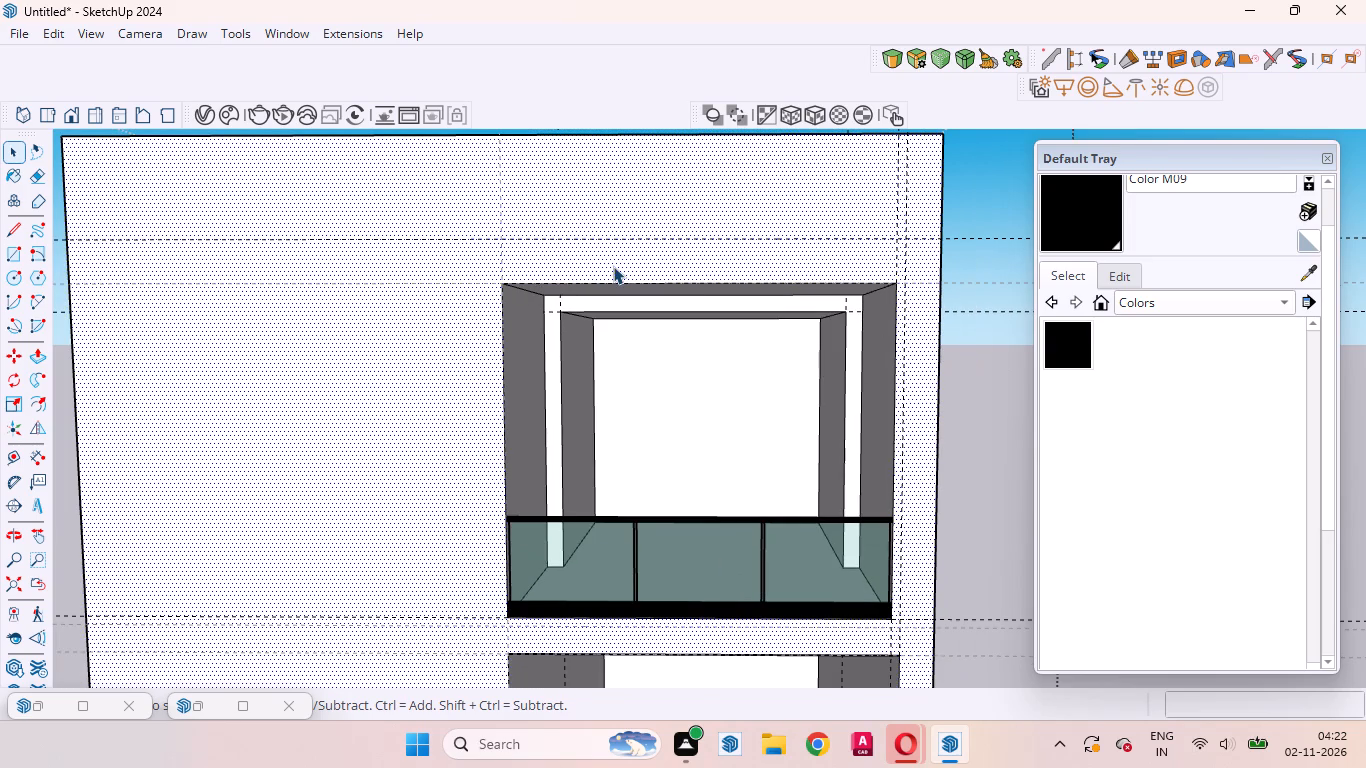
middle_drag(625, 273, 689, 277)
scroll(546, 266, down, 3)
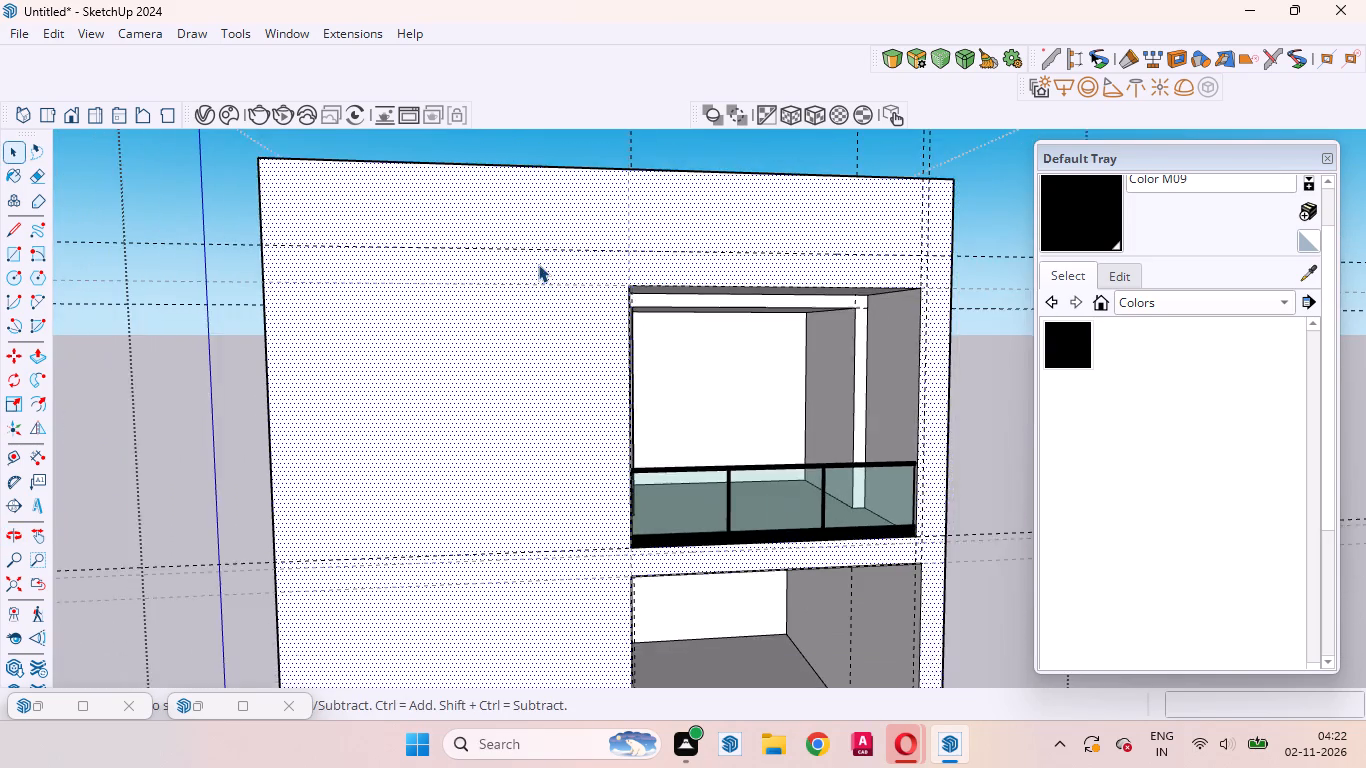
scroll(538, 264, down, 2)
key(l)
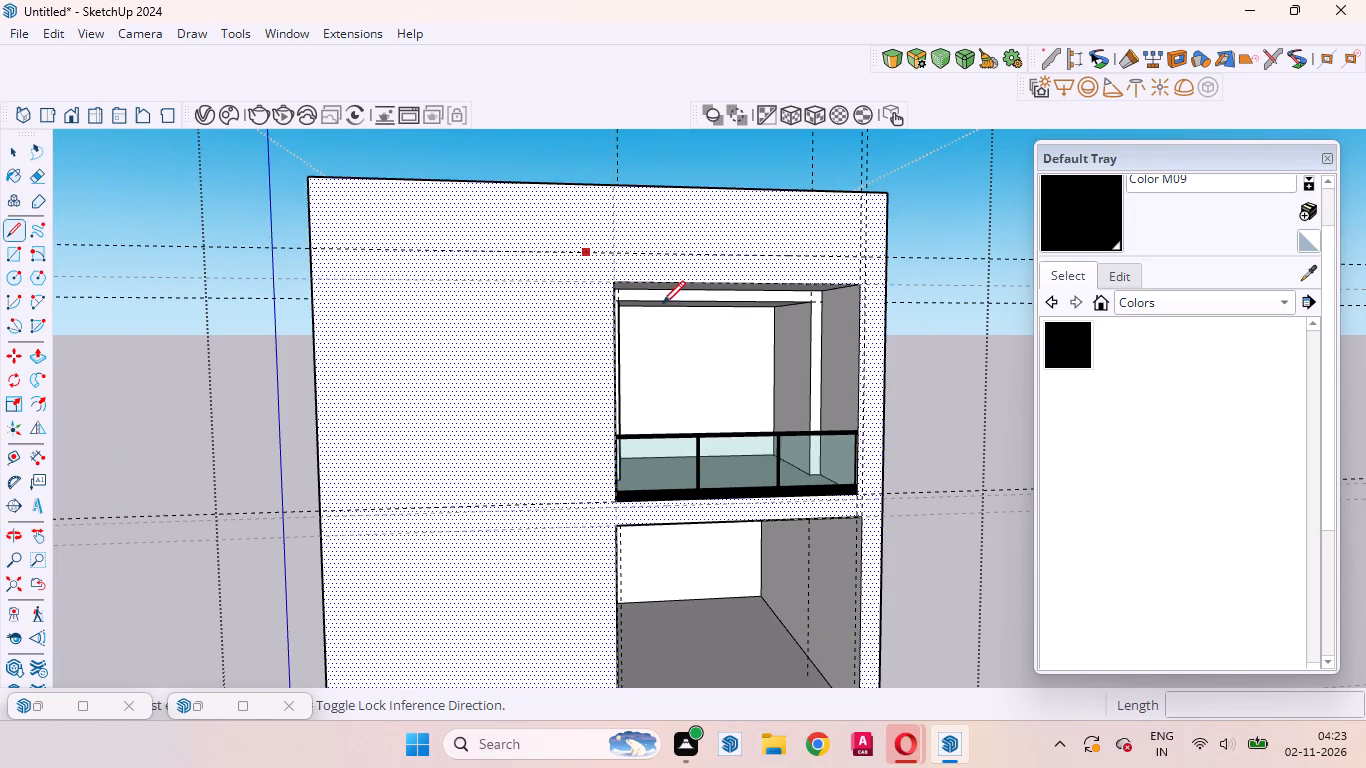
scroll(662, 308, up, 8)
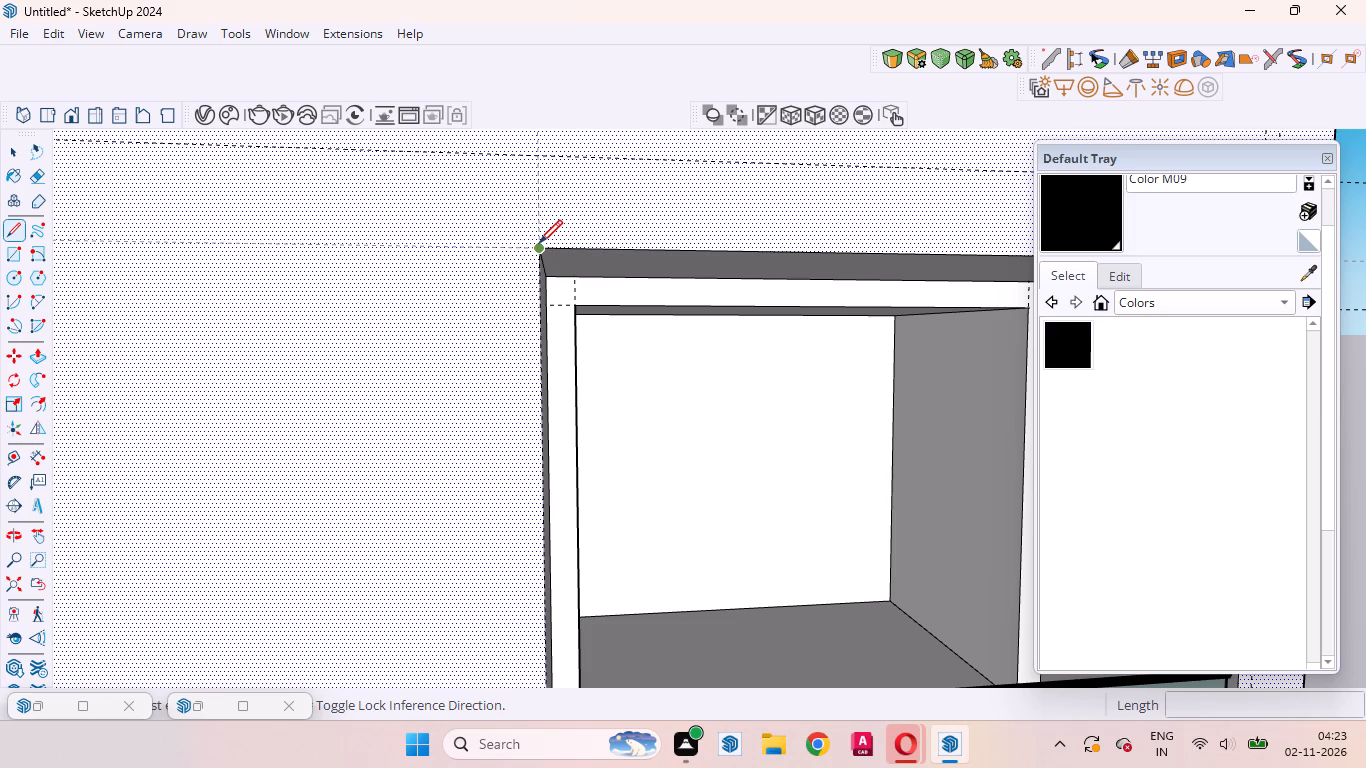
click(539, 243)
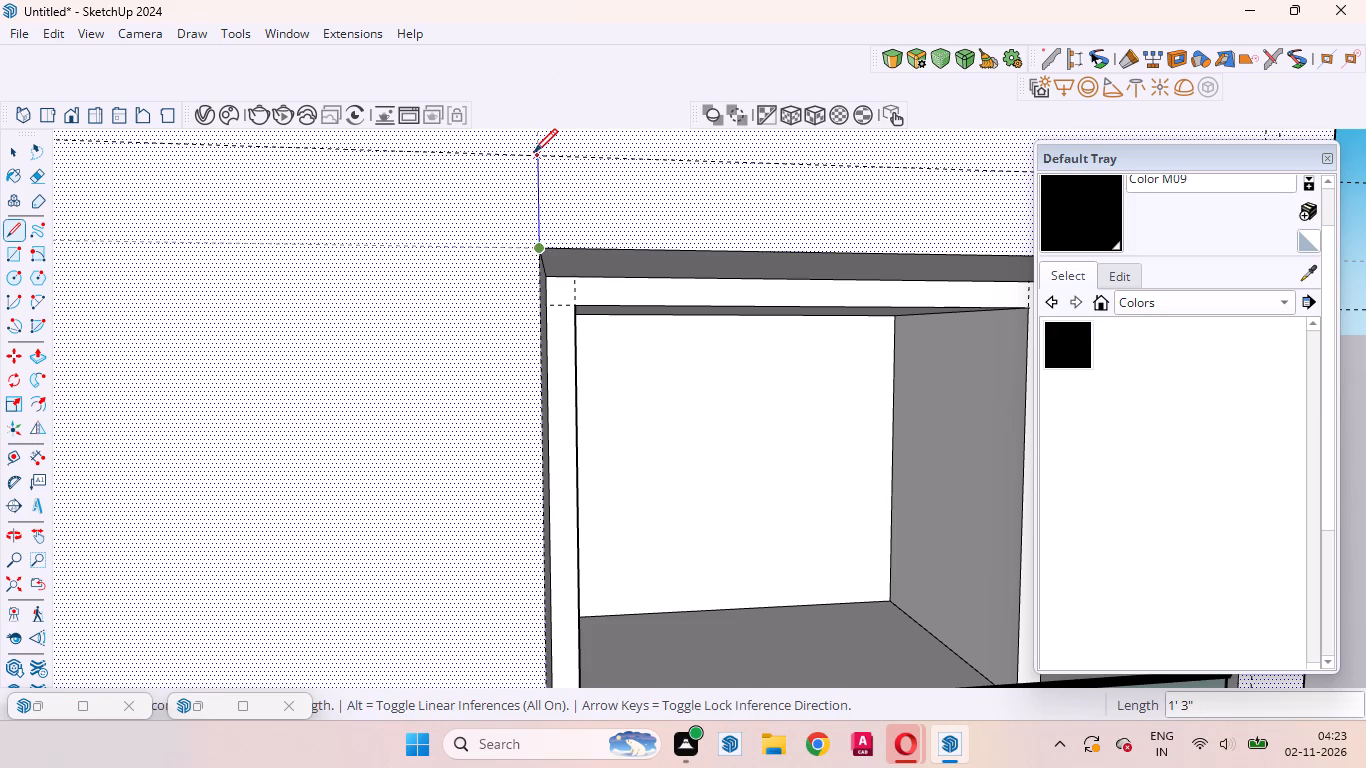
click(535, 152)
Continue with a 12' 6" horizontal line along the guide above the upper recess to the front wall's right edge.
scroll(442, 181, down, 4)
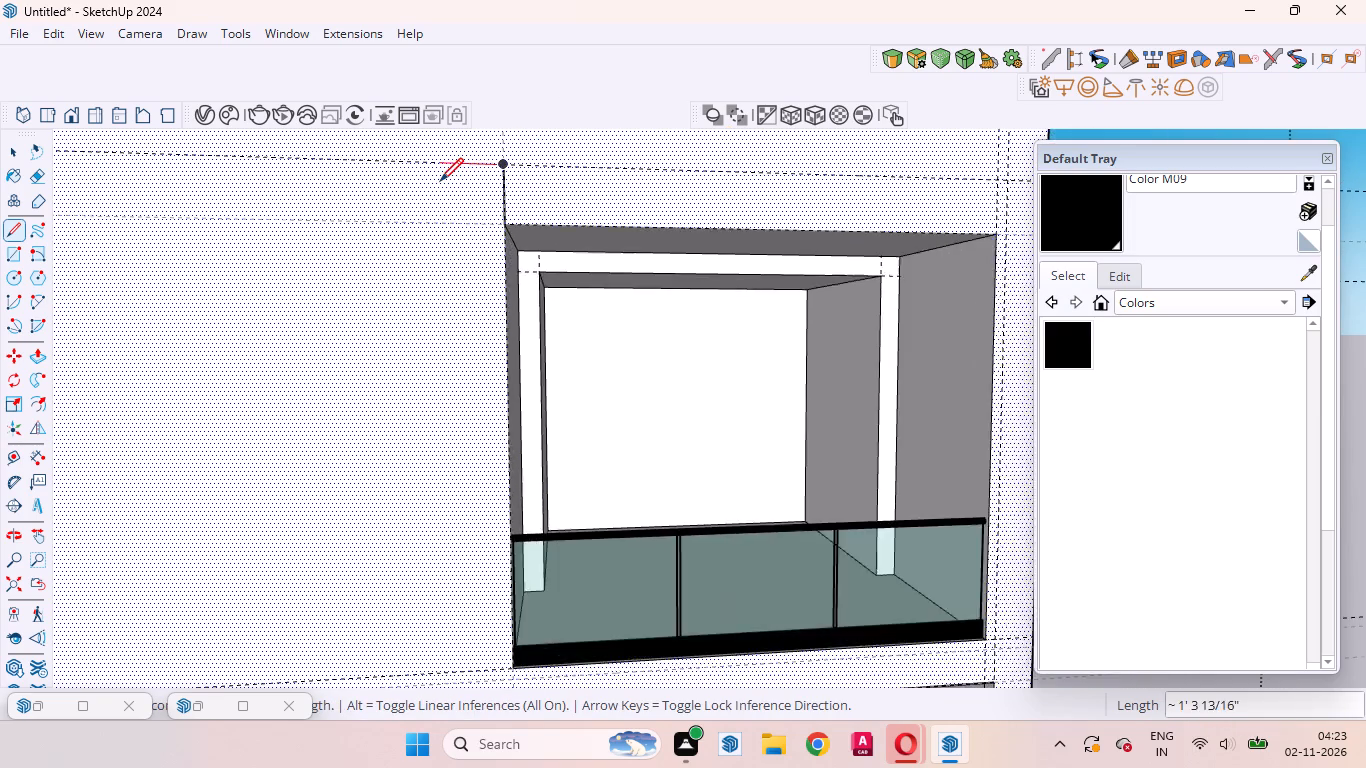
scroll(440, 181, down, 9)
scroll(742, 184, up, 9)
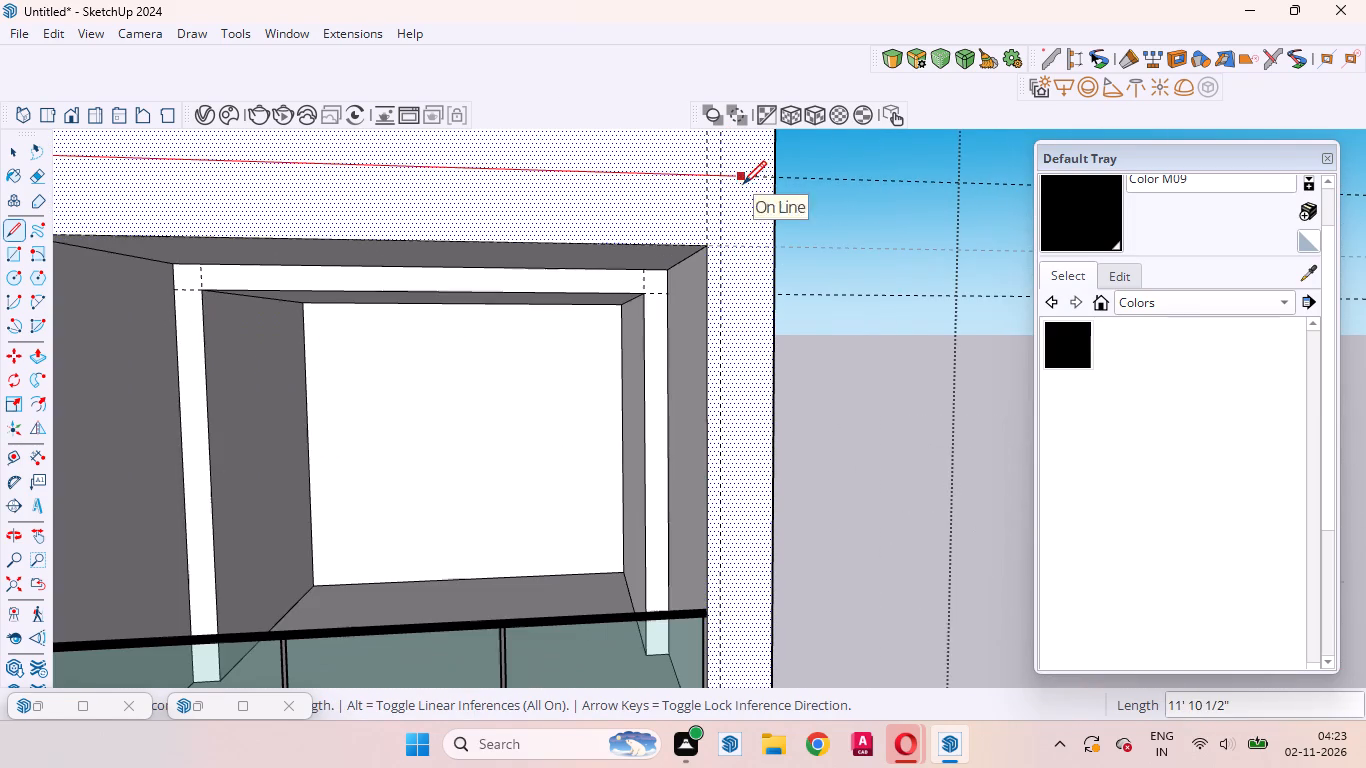
click(774, 173)
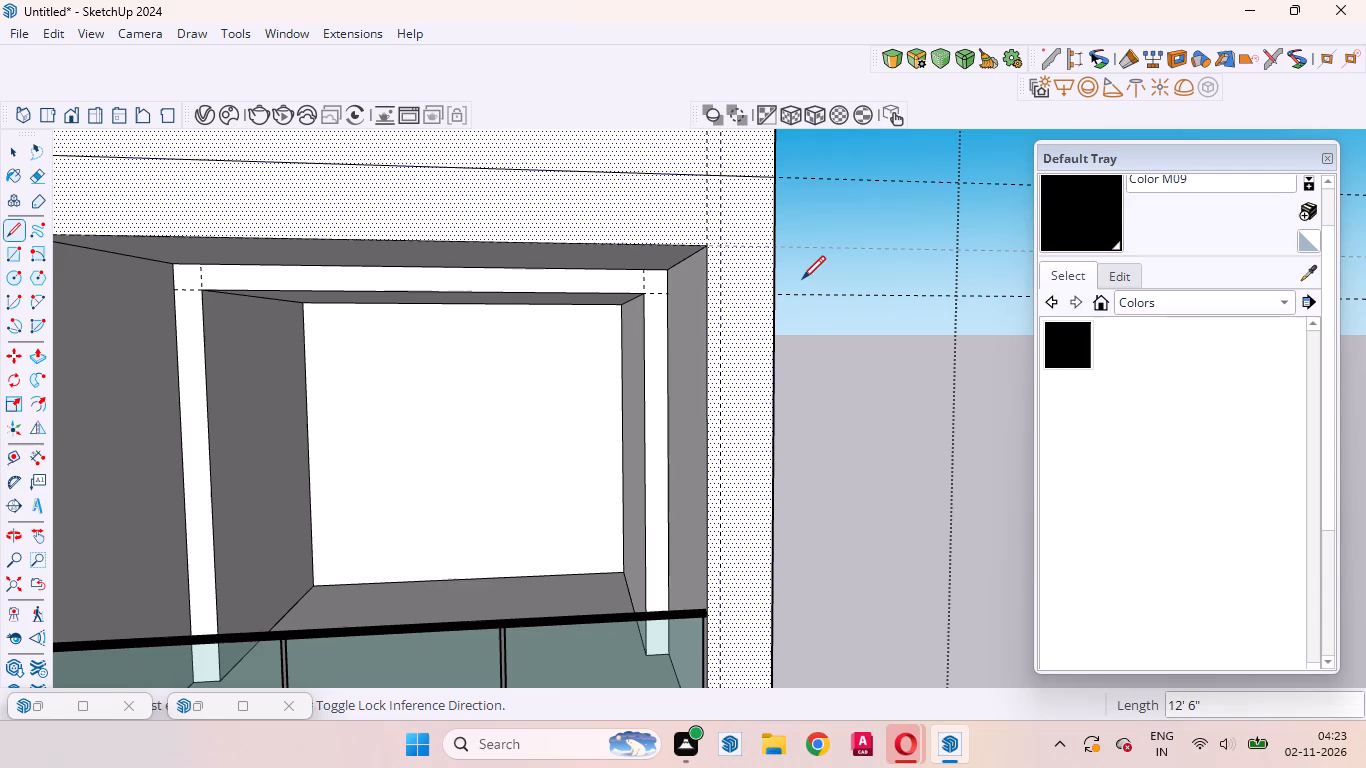
key(space)
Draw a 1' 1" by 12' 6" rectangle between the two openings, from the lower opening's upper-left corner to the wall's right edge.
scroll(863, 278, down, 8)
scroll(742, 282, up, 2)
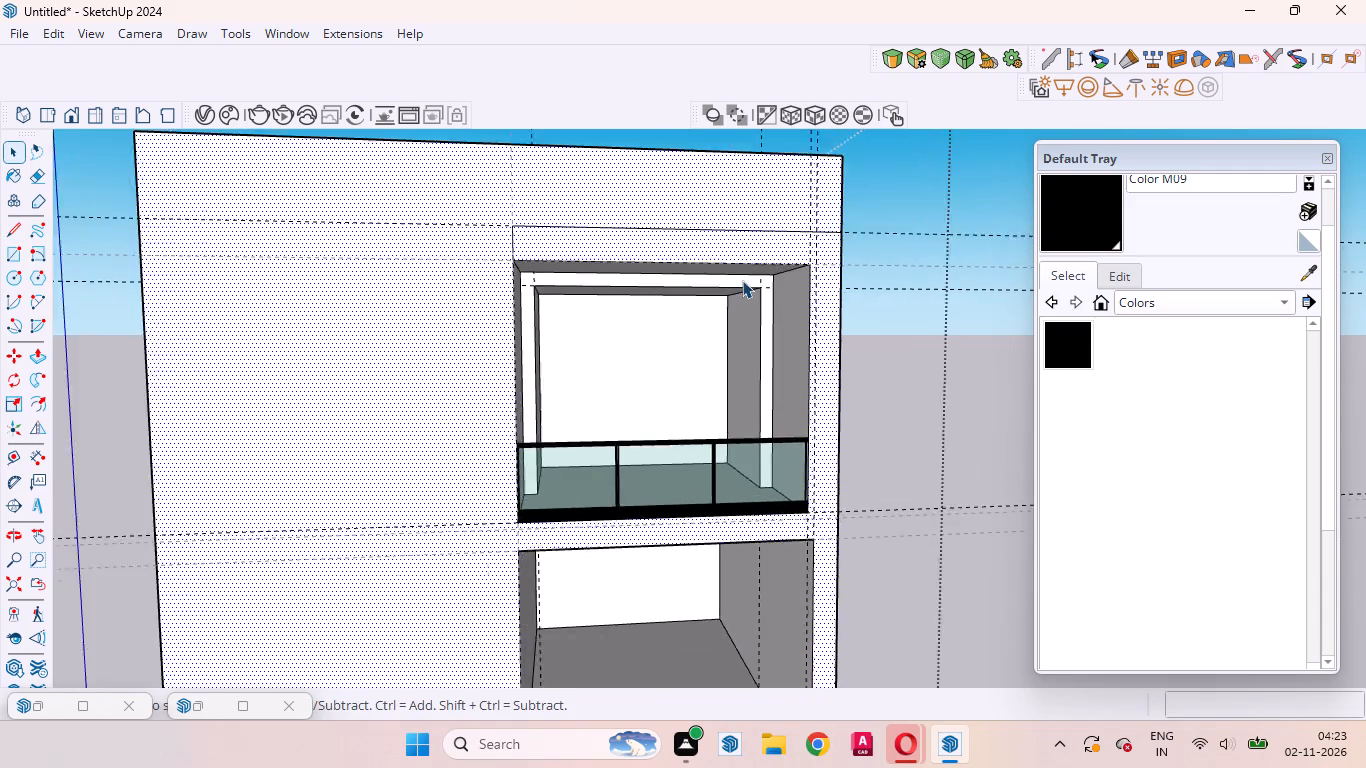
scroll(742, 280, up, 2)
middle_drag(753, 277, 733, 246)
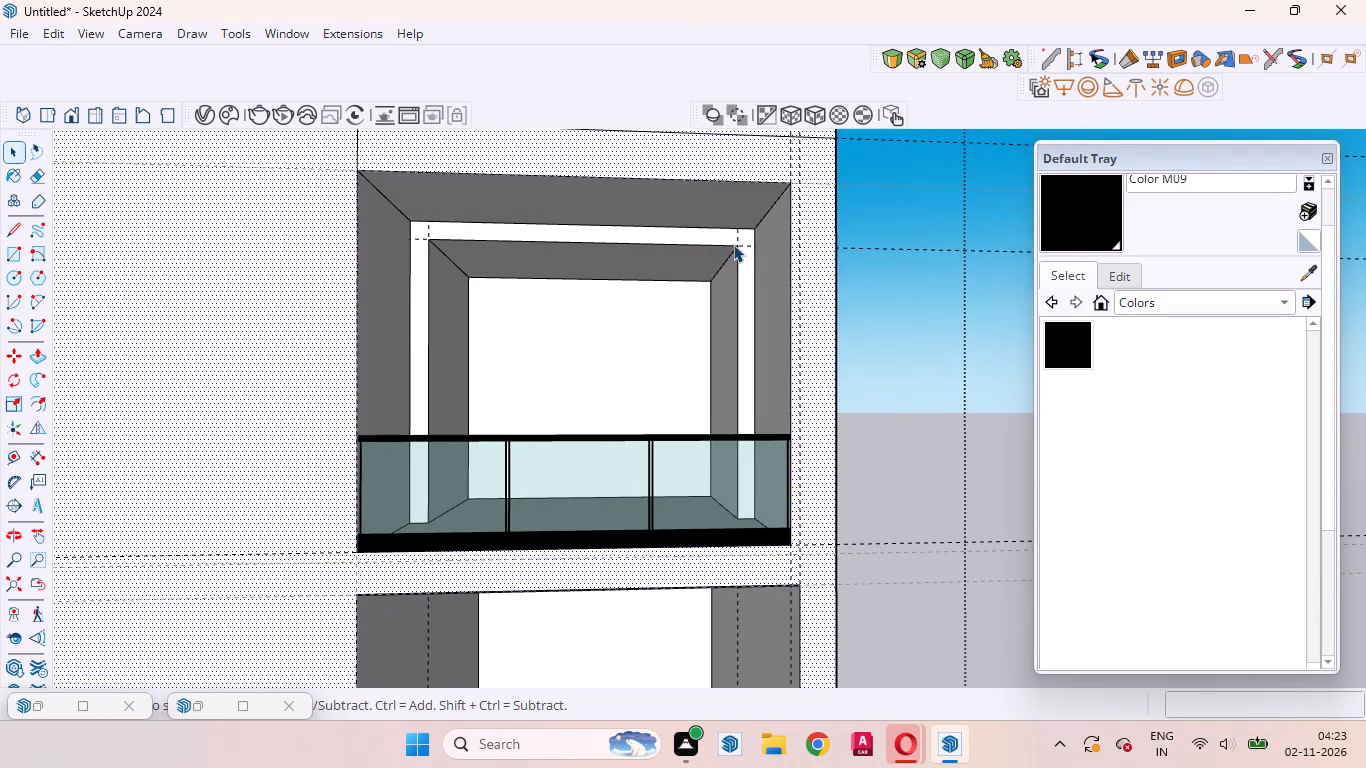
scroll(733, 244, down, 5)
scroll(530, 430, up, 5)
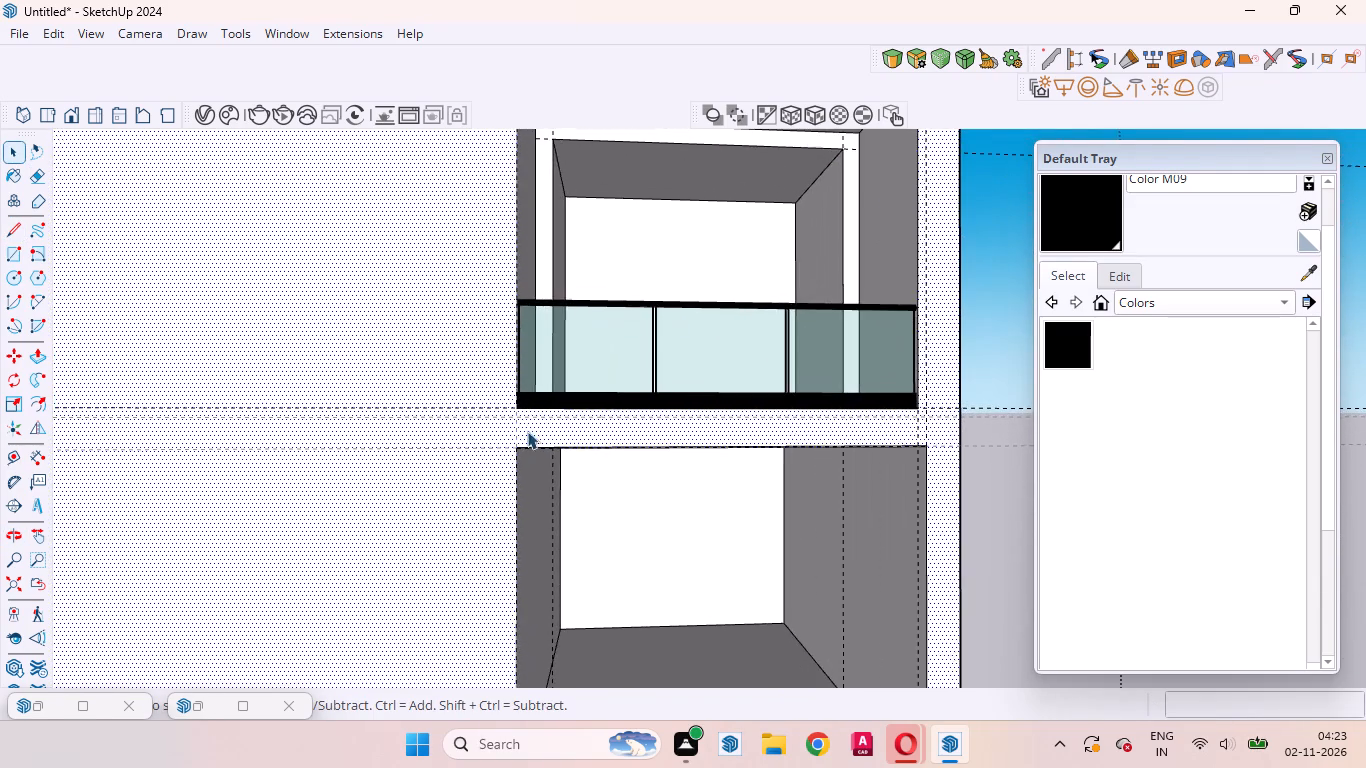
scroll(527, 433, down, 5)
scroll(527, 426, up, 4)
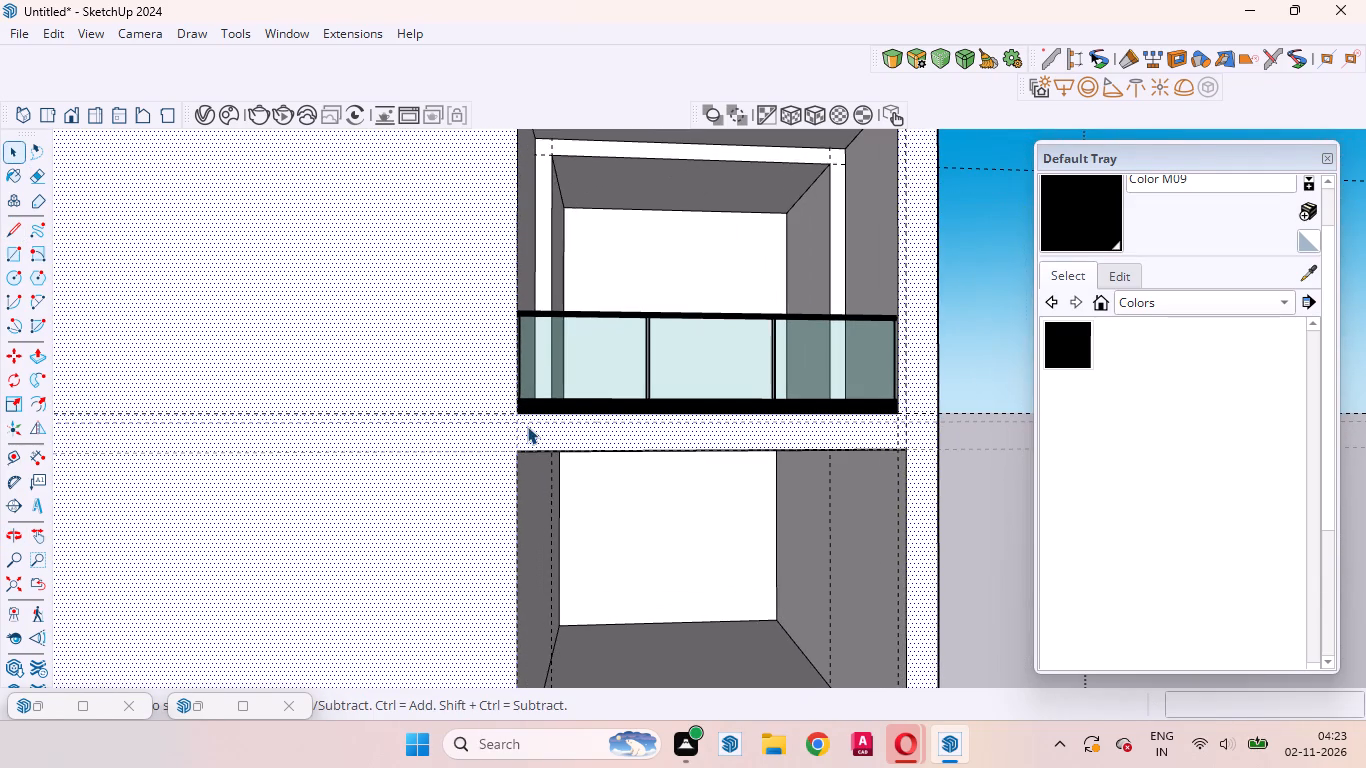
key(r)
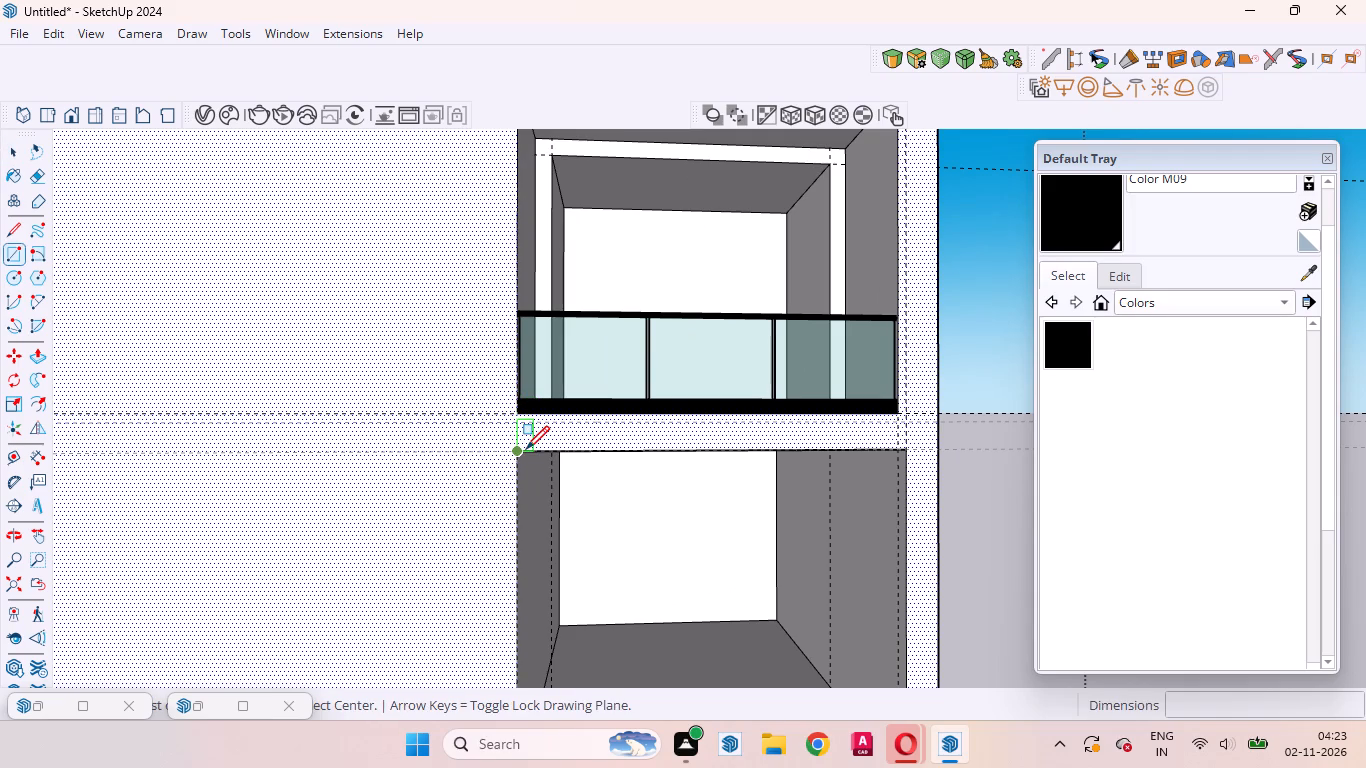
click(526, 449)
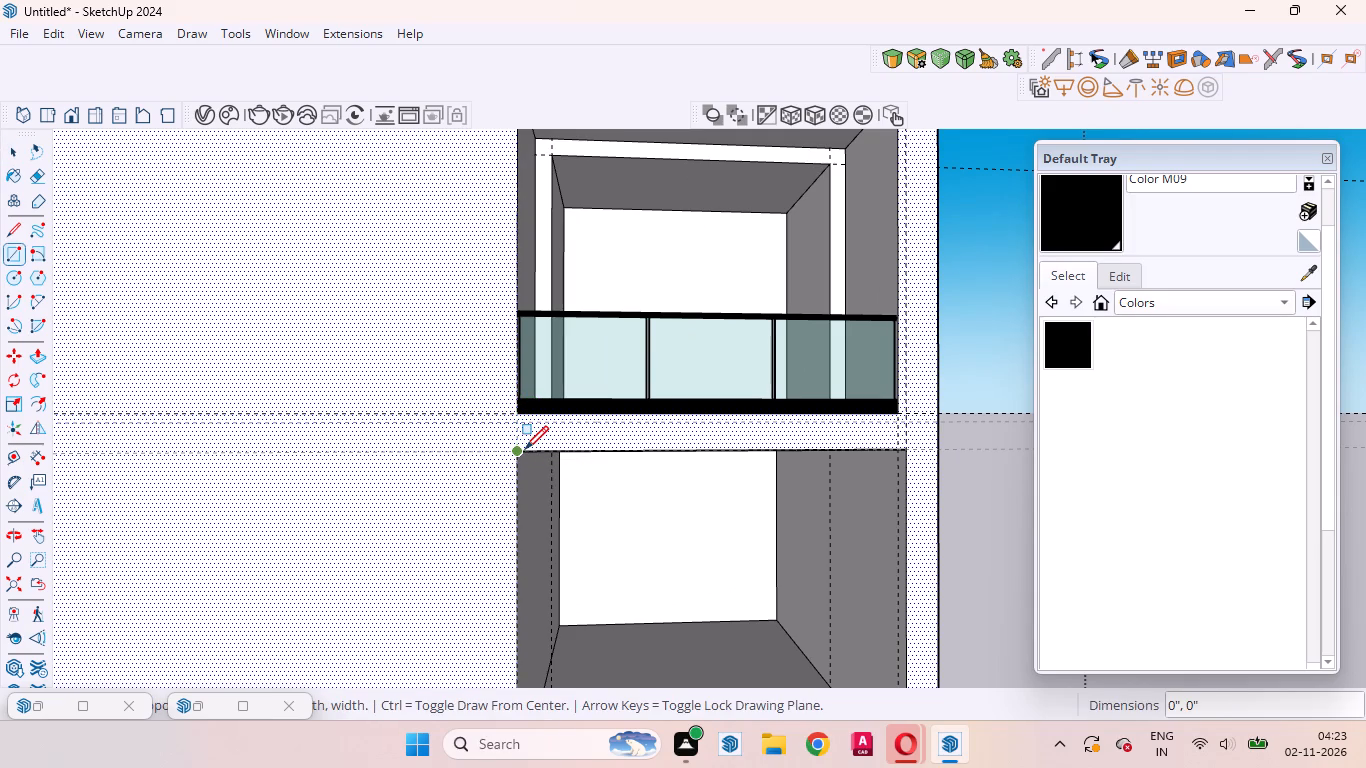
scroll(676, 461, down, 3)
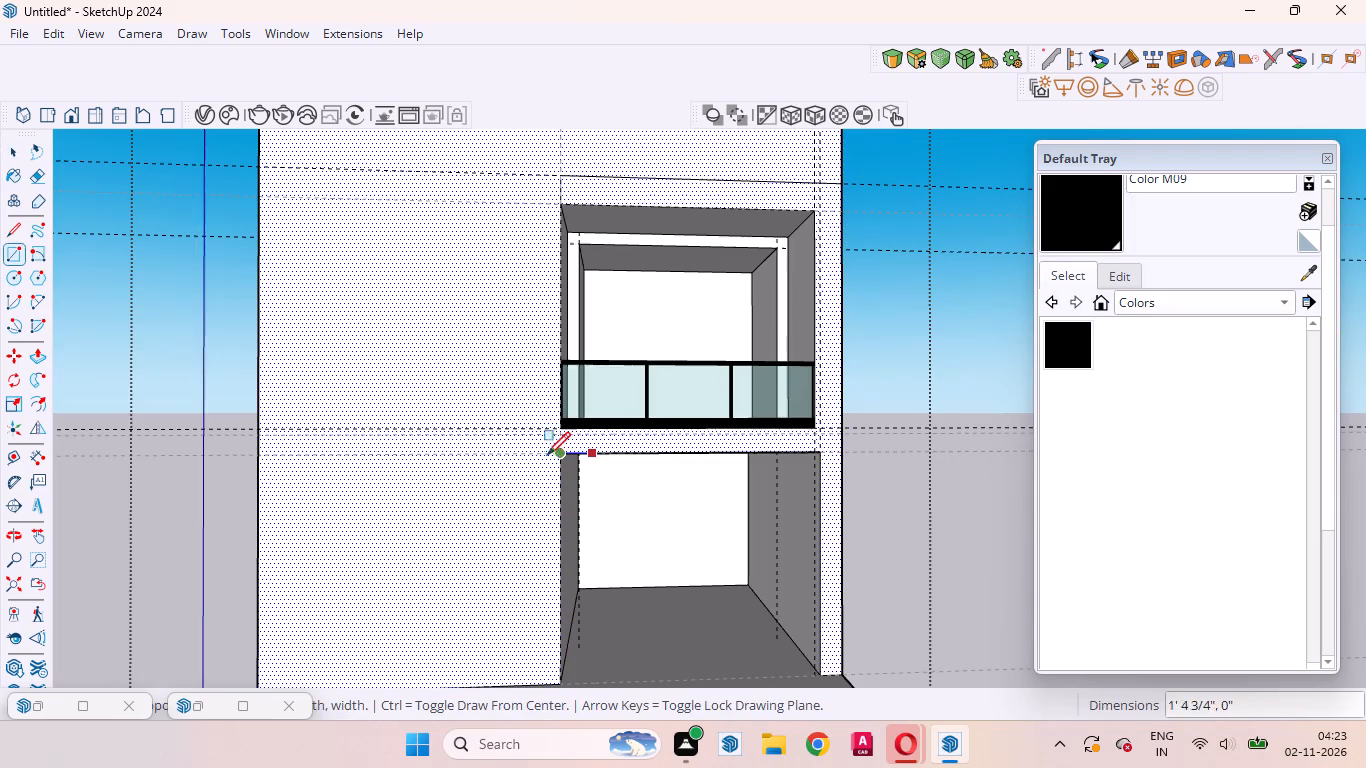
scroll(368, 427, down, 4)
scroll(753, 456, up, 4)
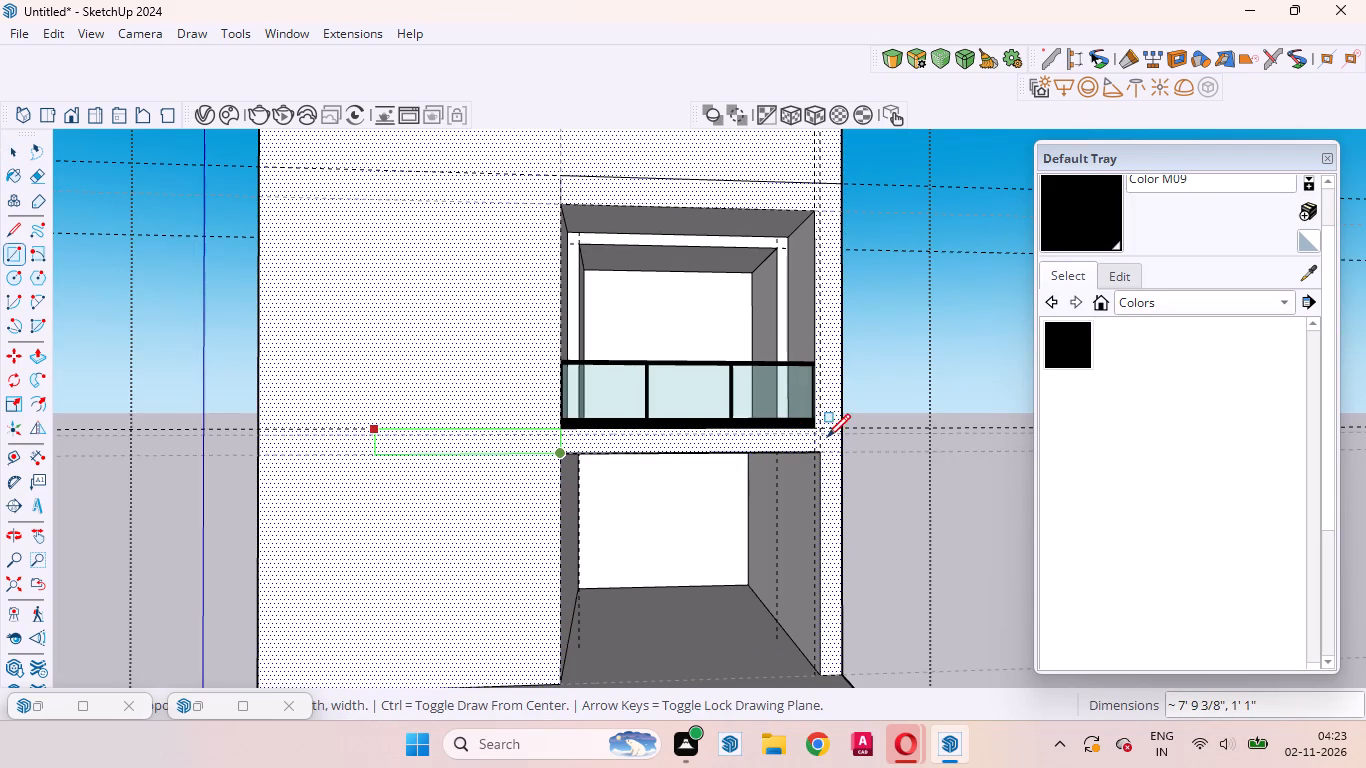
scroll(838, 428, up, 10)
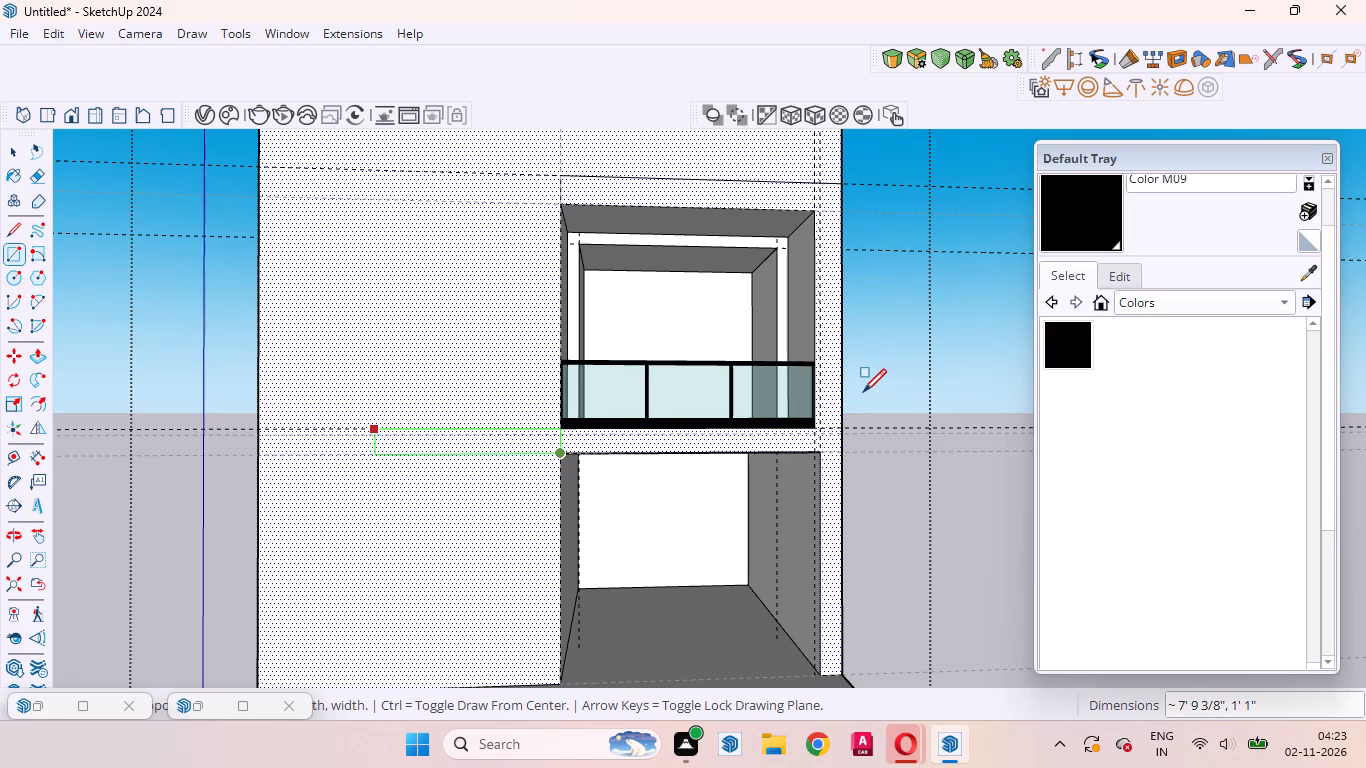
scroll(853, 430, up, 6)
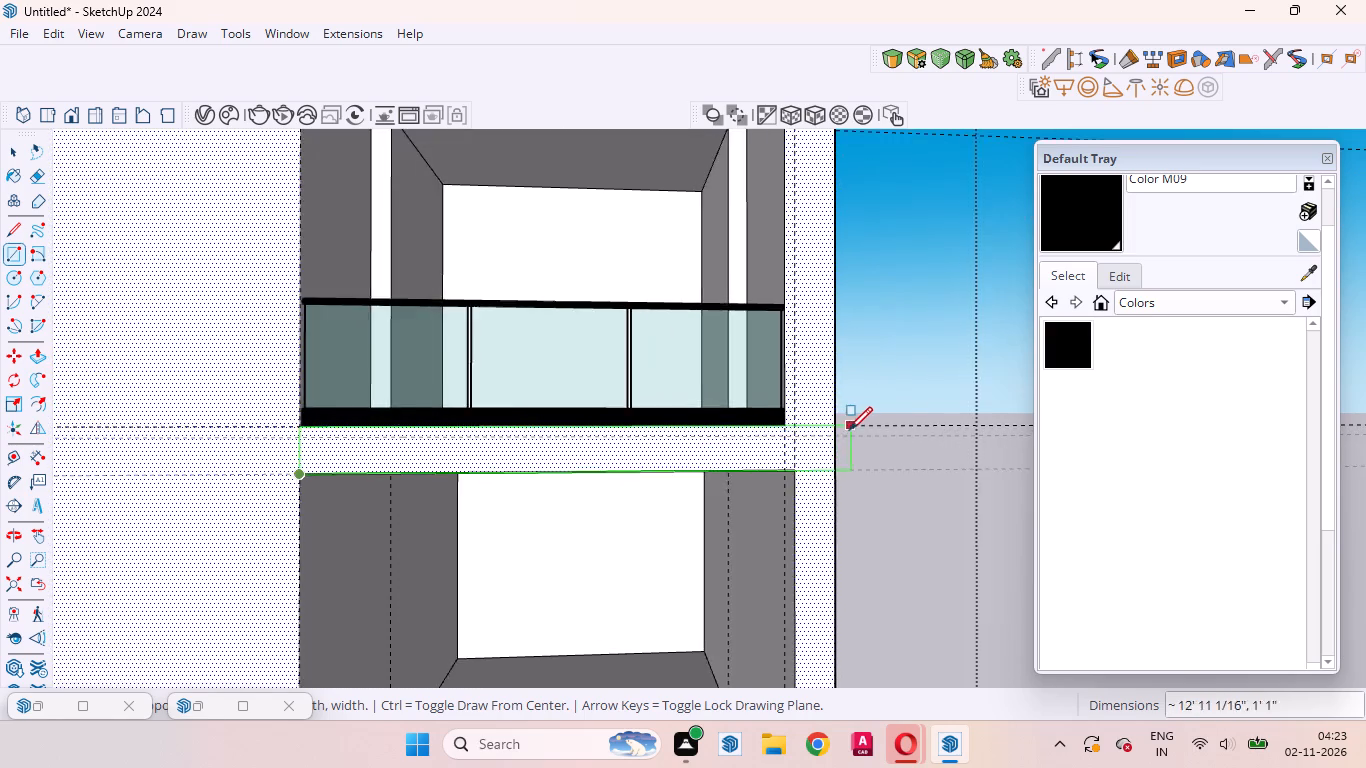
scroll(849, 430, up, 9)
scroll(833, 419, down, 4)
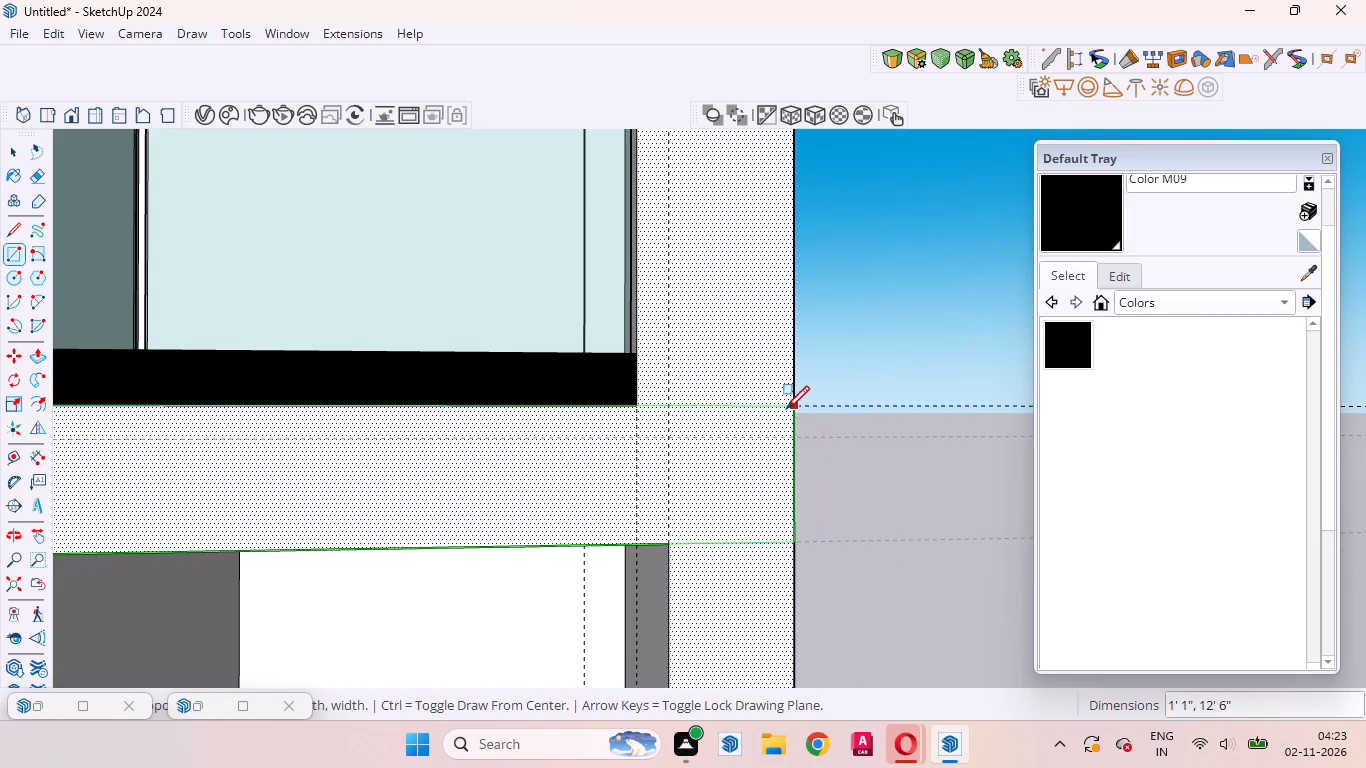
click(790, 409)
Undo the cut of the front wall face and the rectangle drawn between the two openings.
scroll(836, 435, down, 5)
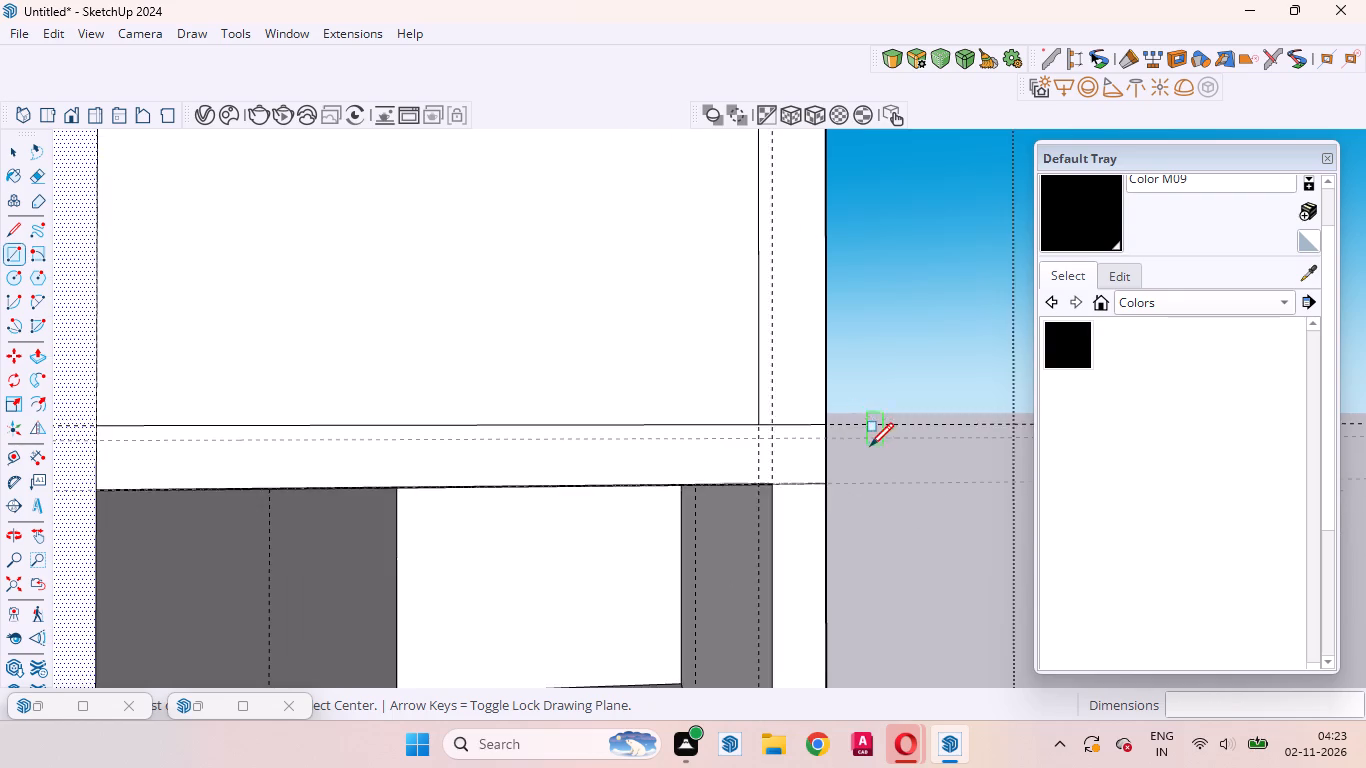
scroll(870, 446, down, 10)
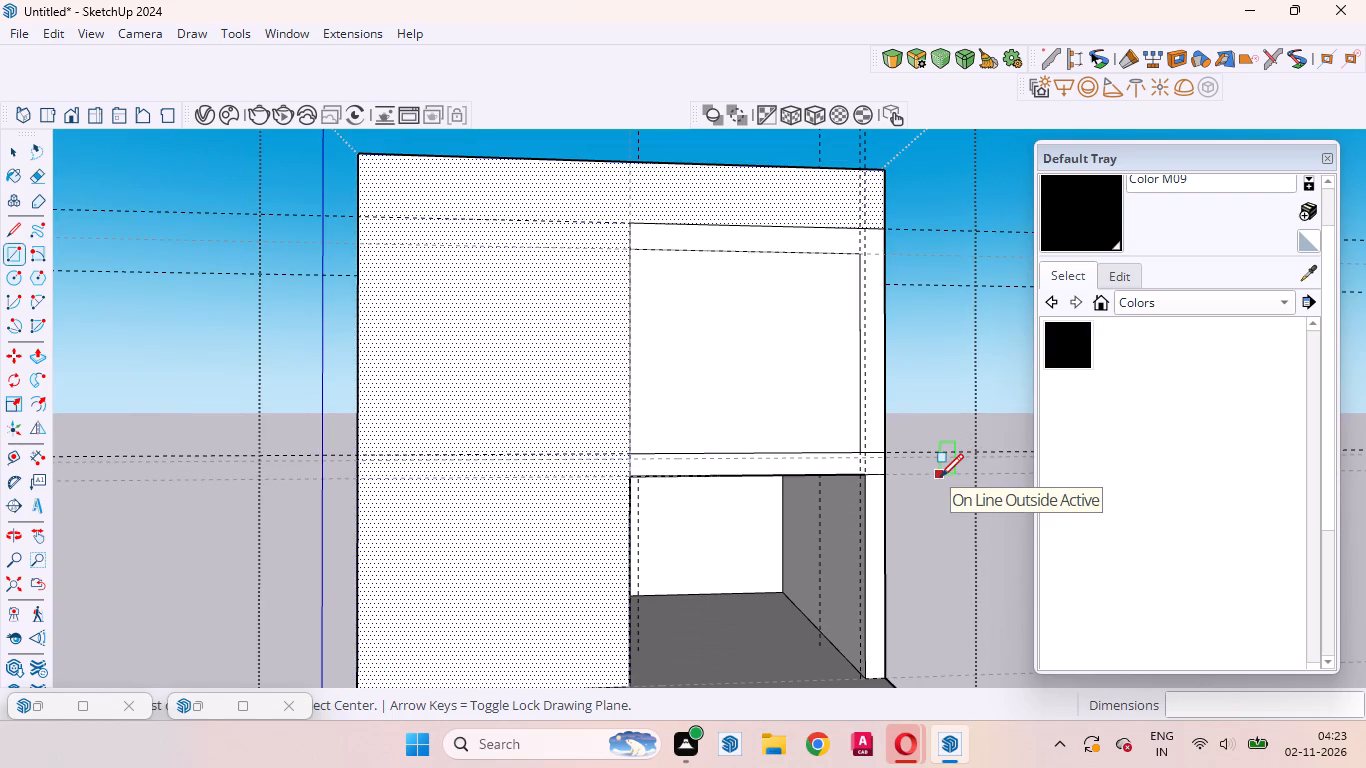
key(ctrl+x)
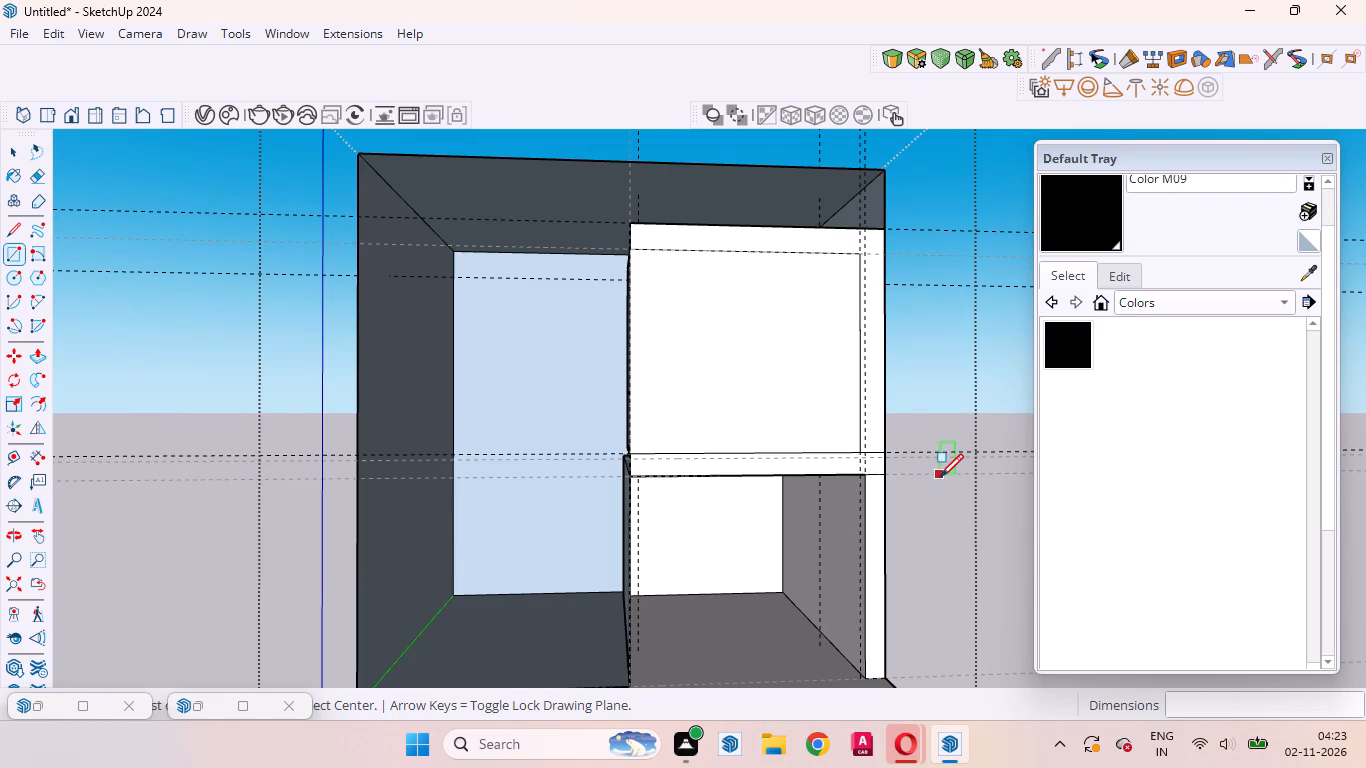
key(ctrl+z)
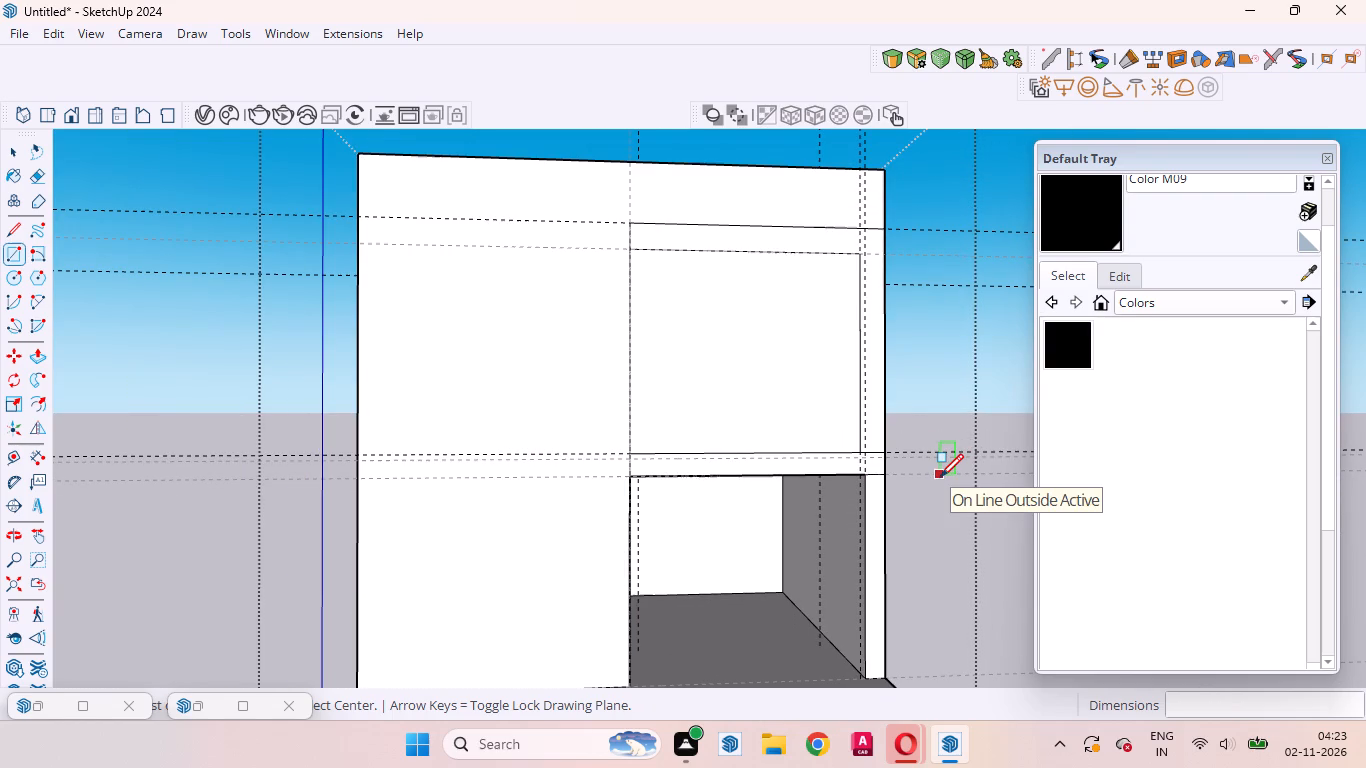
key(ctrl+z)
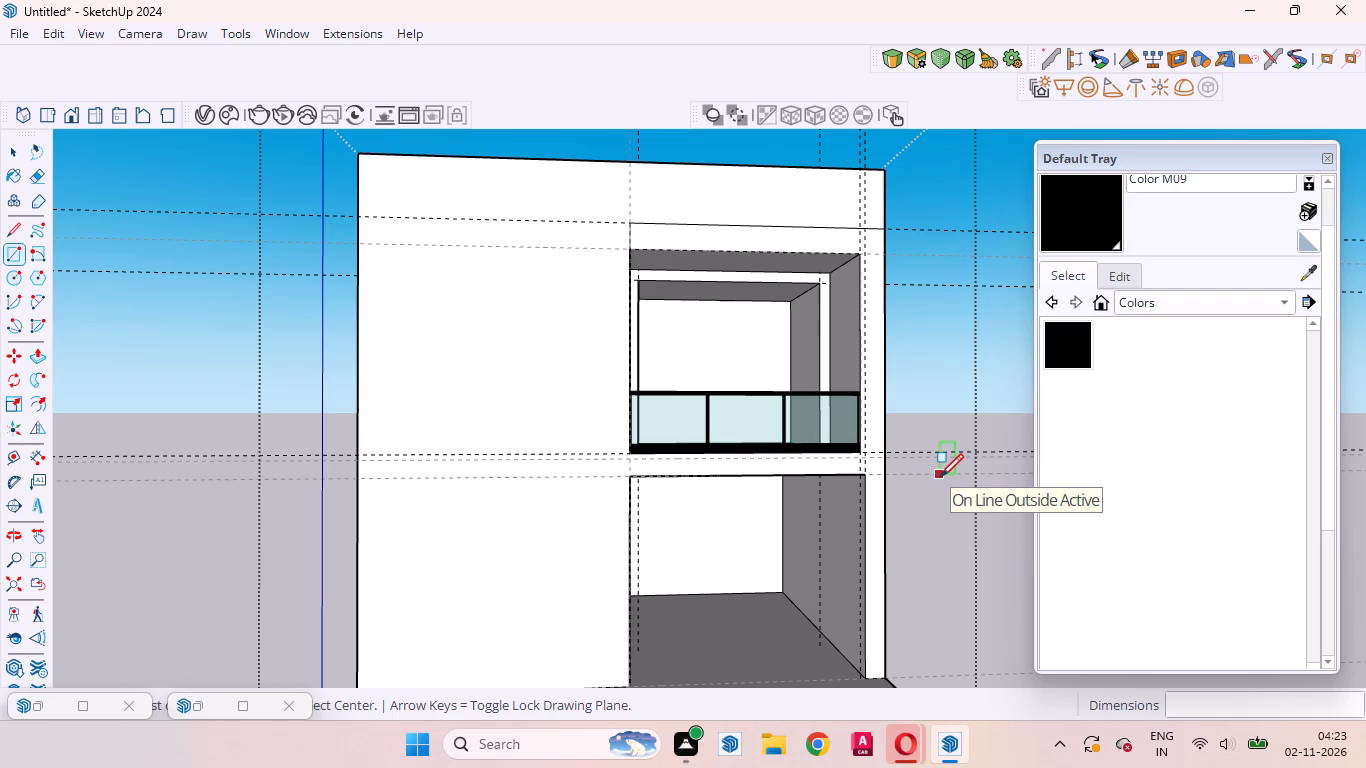
Select the front wall face and draw a 1' 1" vertical line from the lower opening's upper-left corner to the upper recess's lower-left corner.
key(space)
scroll(613, 248, up, 10)
click(725, 209)
scroll(108, 310, down, 12)
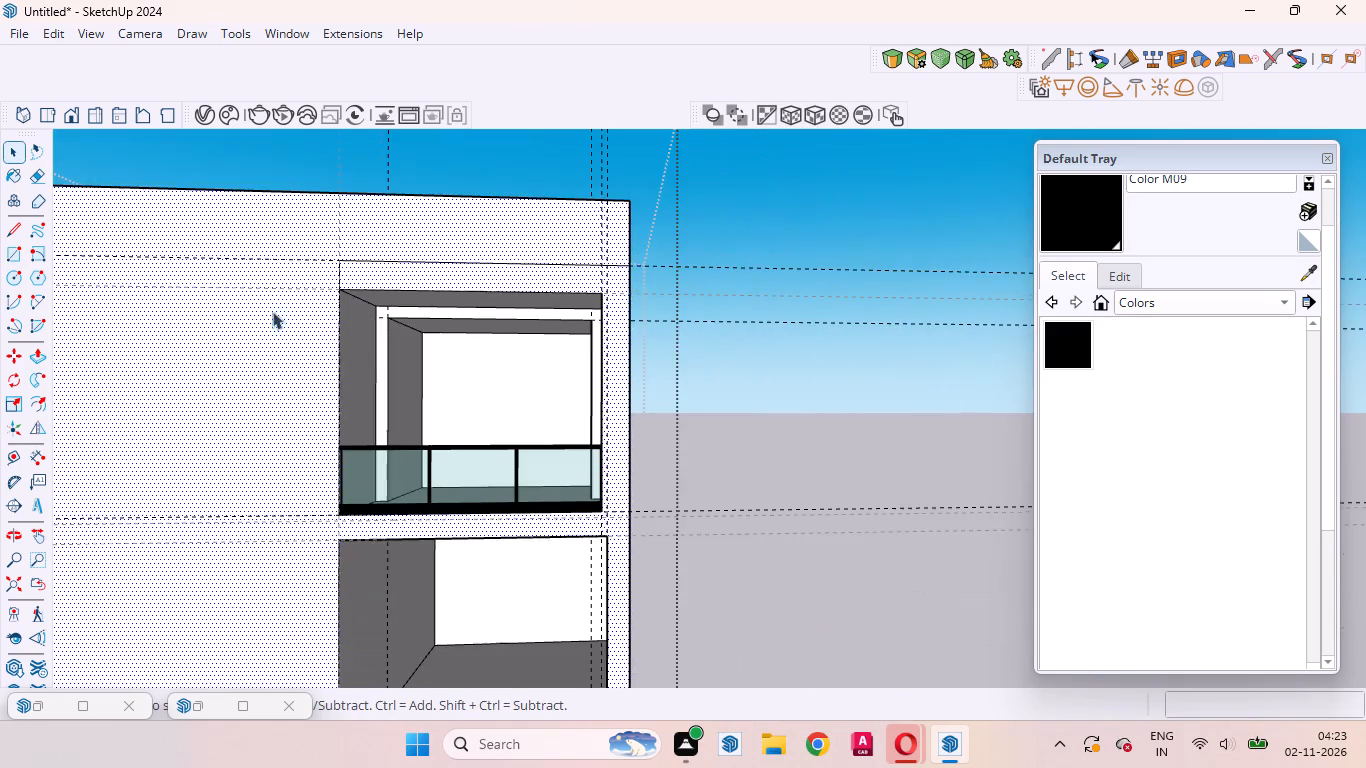
scroll(641, 281, up, 5)
scroll(714, 279, down, 9)
scroll(443, 487, up, 6)
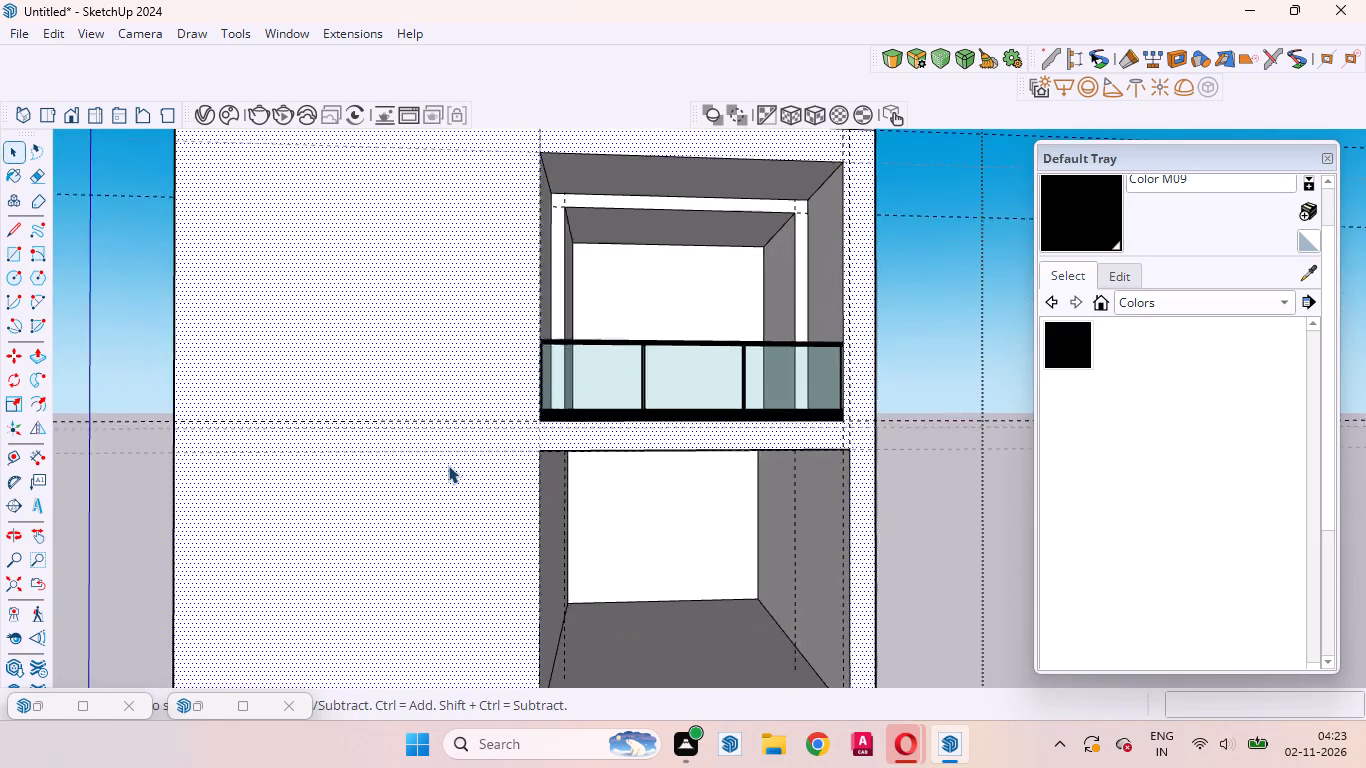
scroll(545, 424, up, 2)
scroll(567, 507, down, 4)
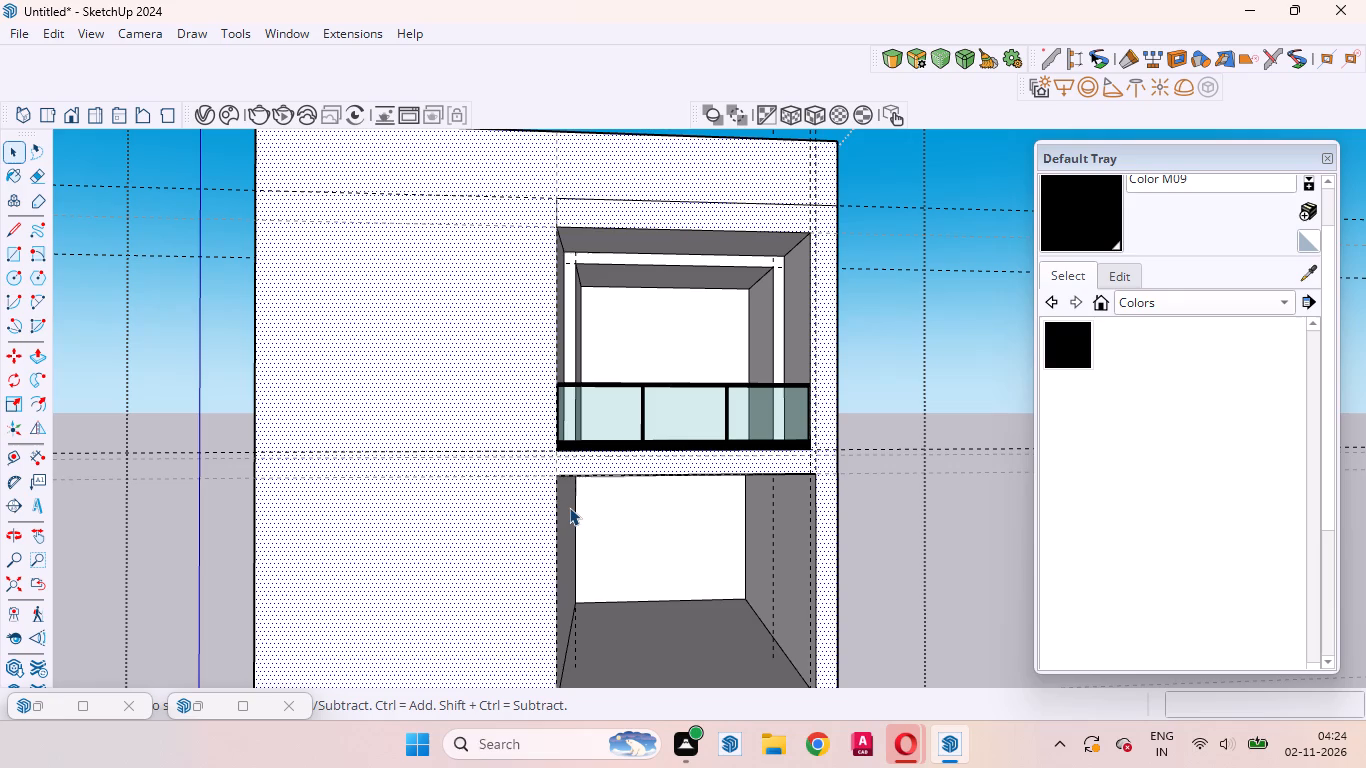
scroll(741, 277, up, 4)
scroll(649, 325, down, 4)
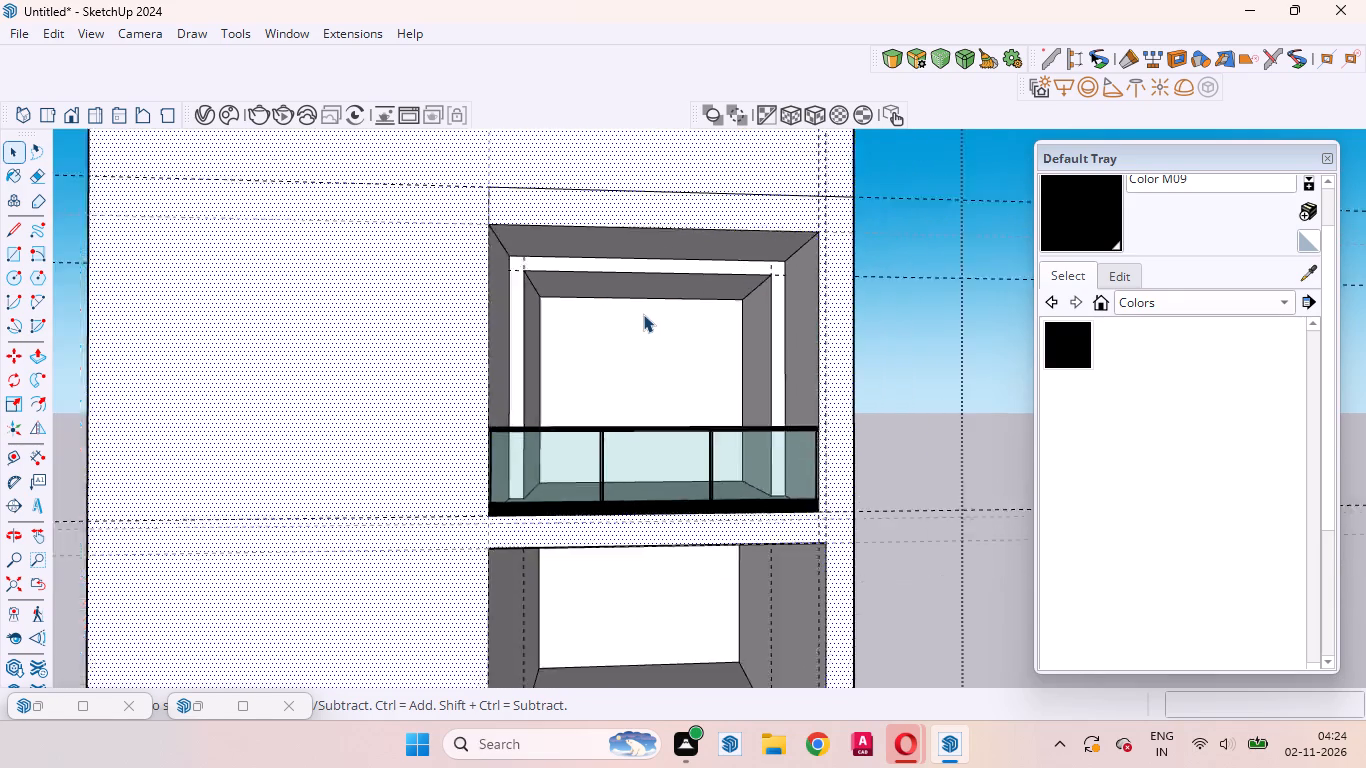
scroll(643, 314, down, 1)
scroll(506, 507, up, 8)
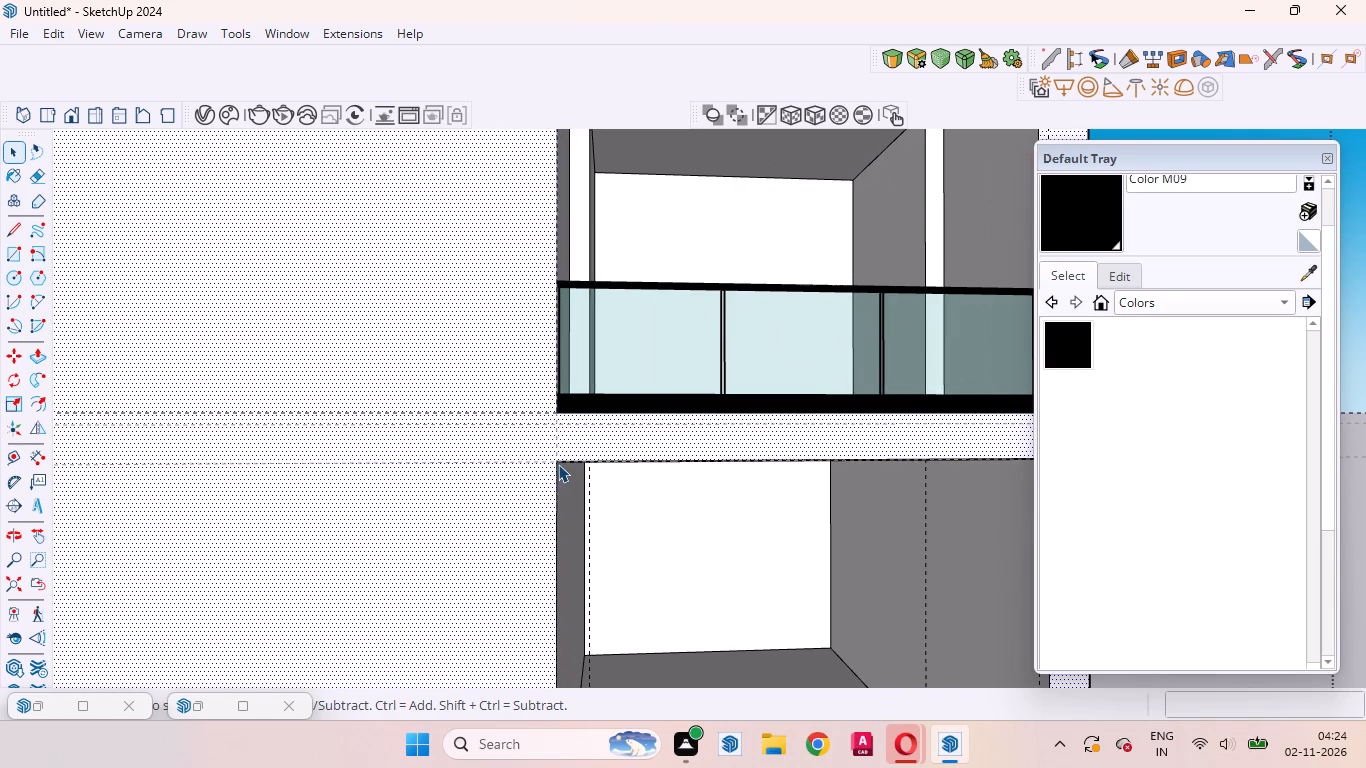
key(l)
scroll(557, 461, up, 5)
click(557, 460)
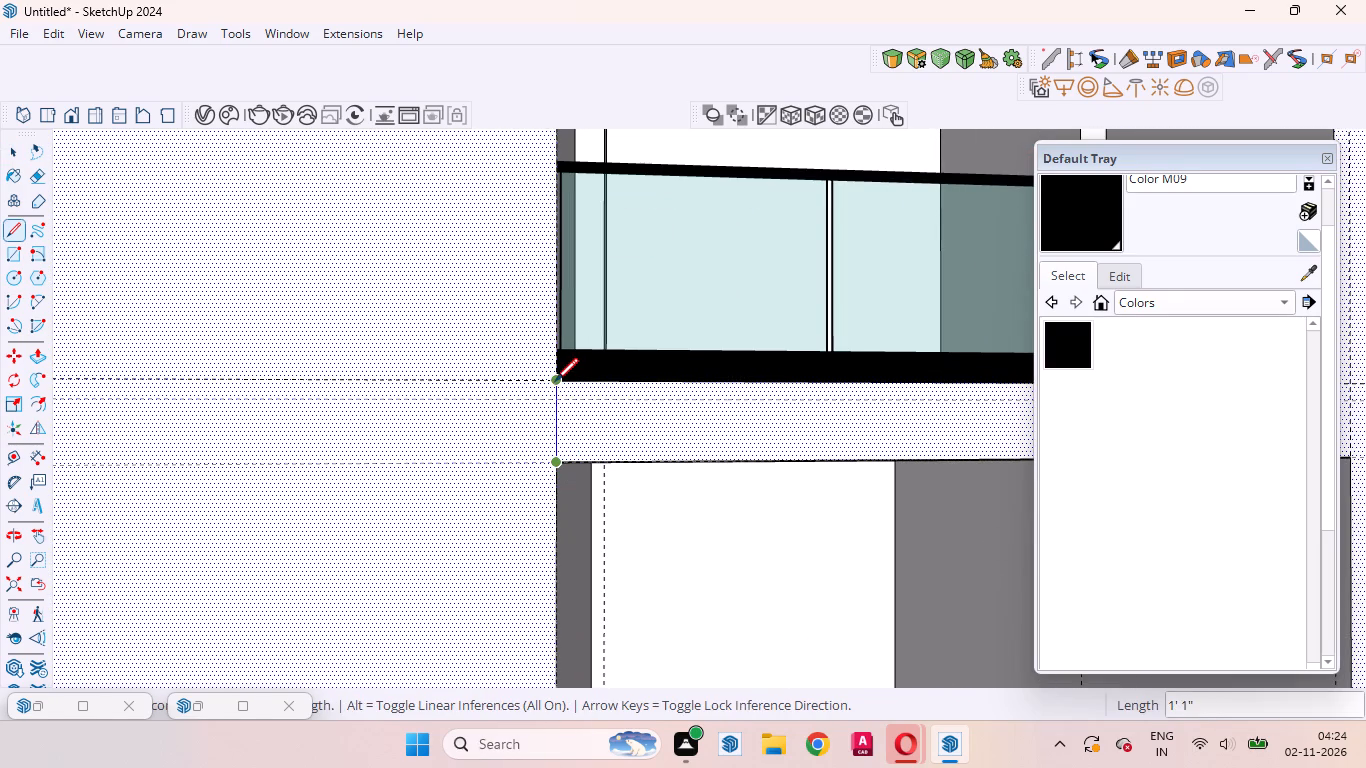
click(555, 381)
scroll(540, 492, down, 16)
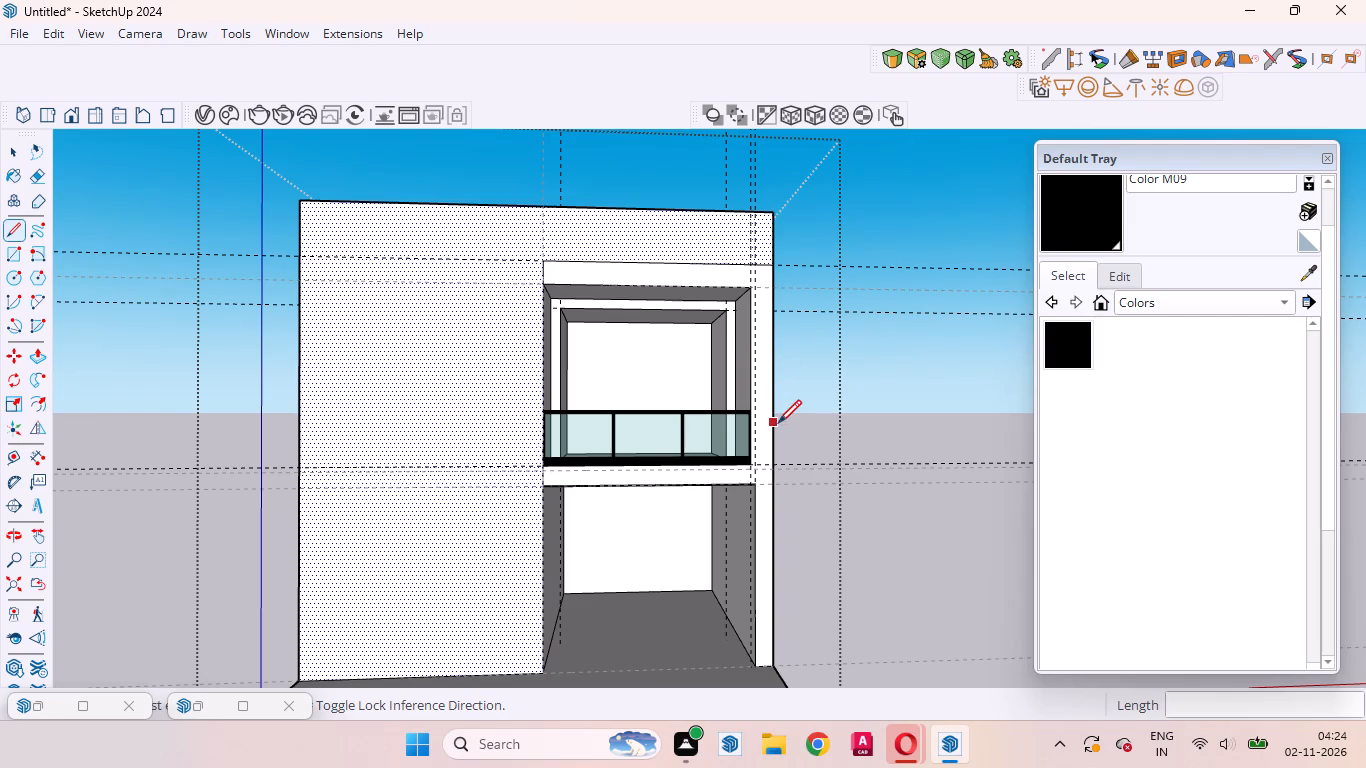
Draw a short horizontal line from the lower opening's upper-right corner to the front wall's right edge.
scroll(774, 473, up, 9)
click(742, 491)
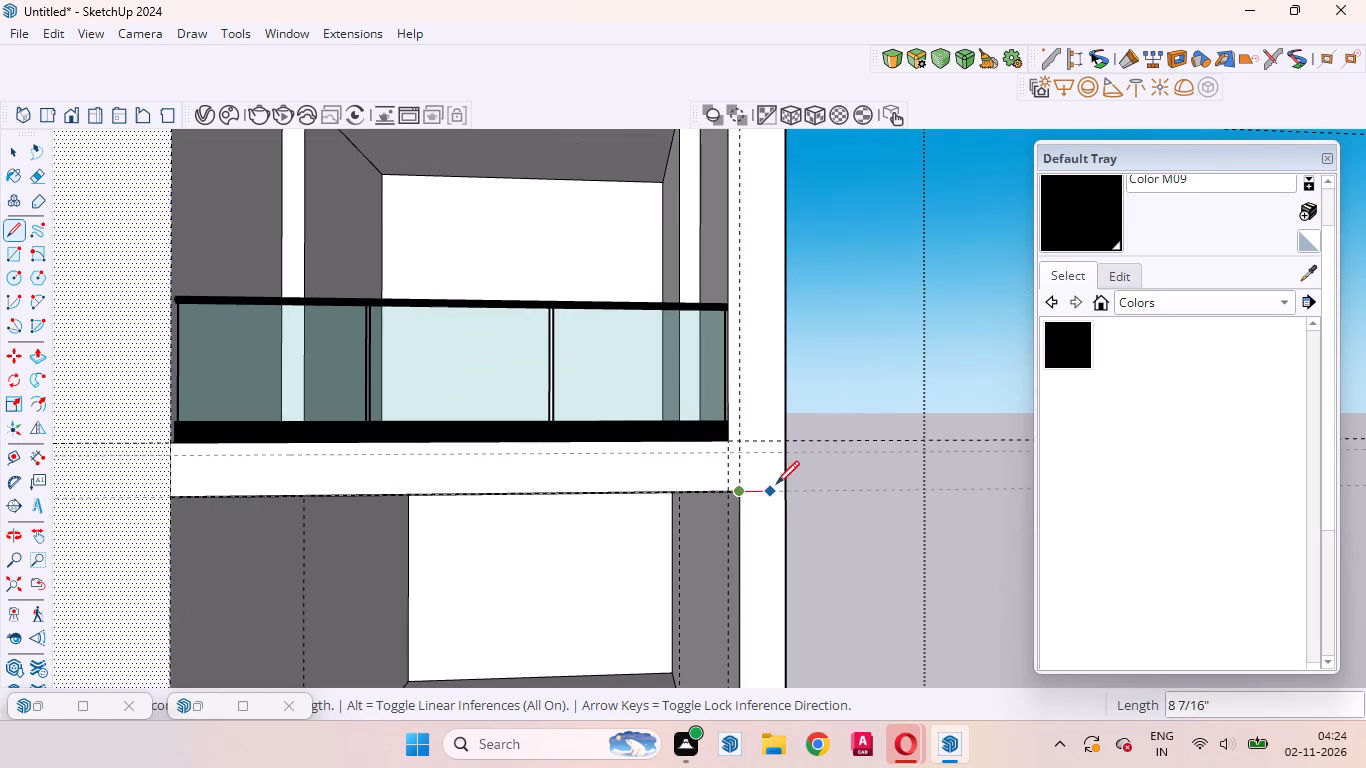
click(785, 487)
key(space)
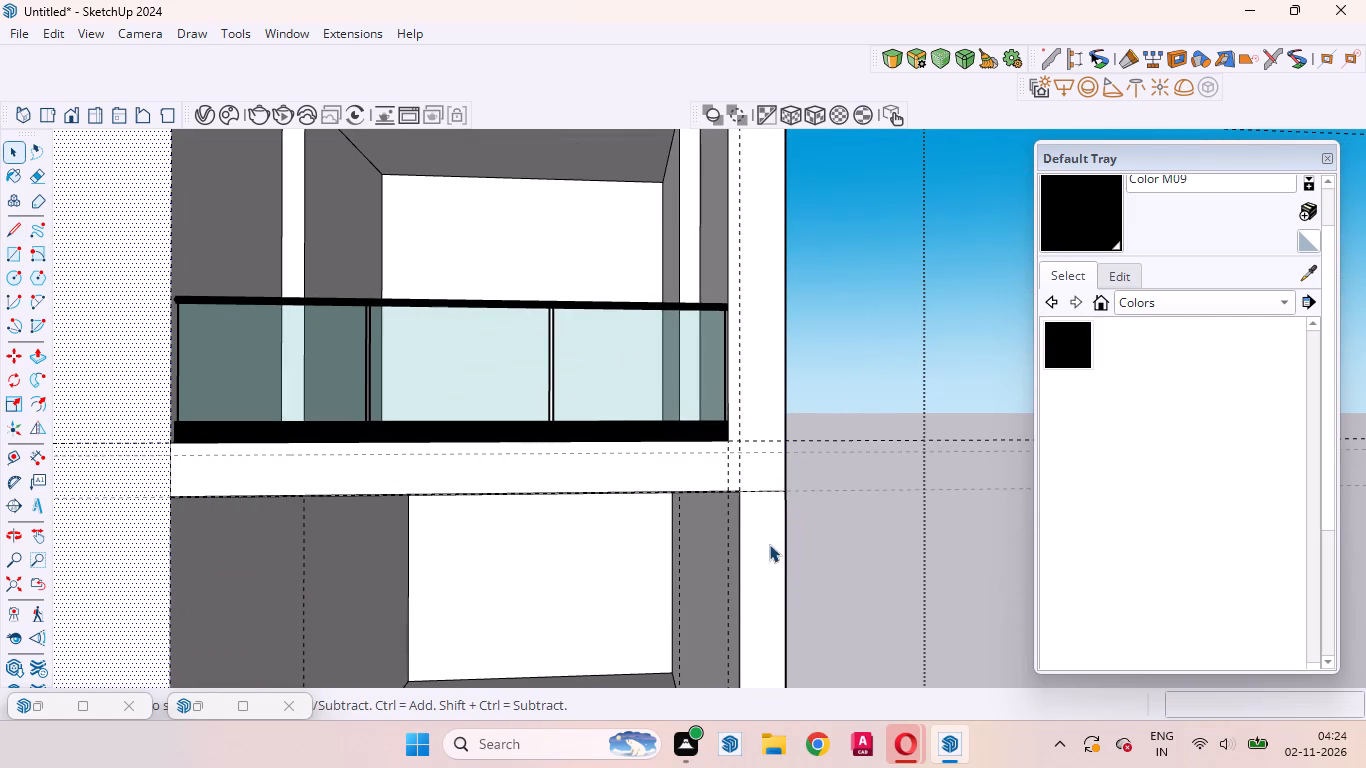
Select the narrow wall strip beside the lower opening and push it back about 4' 4".
click(762, 545)
scroll(789, 472, down, 10)
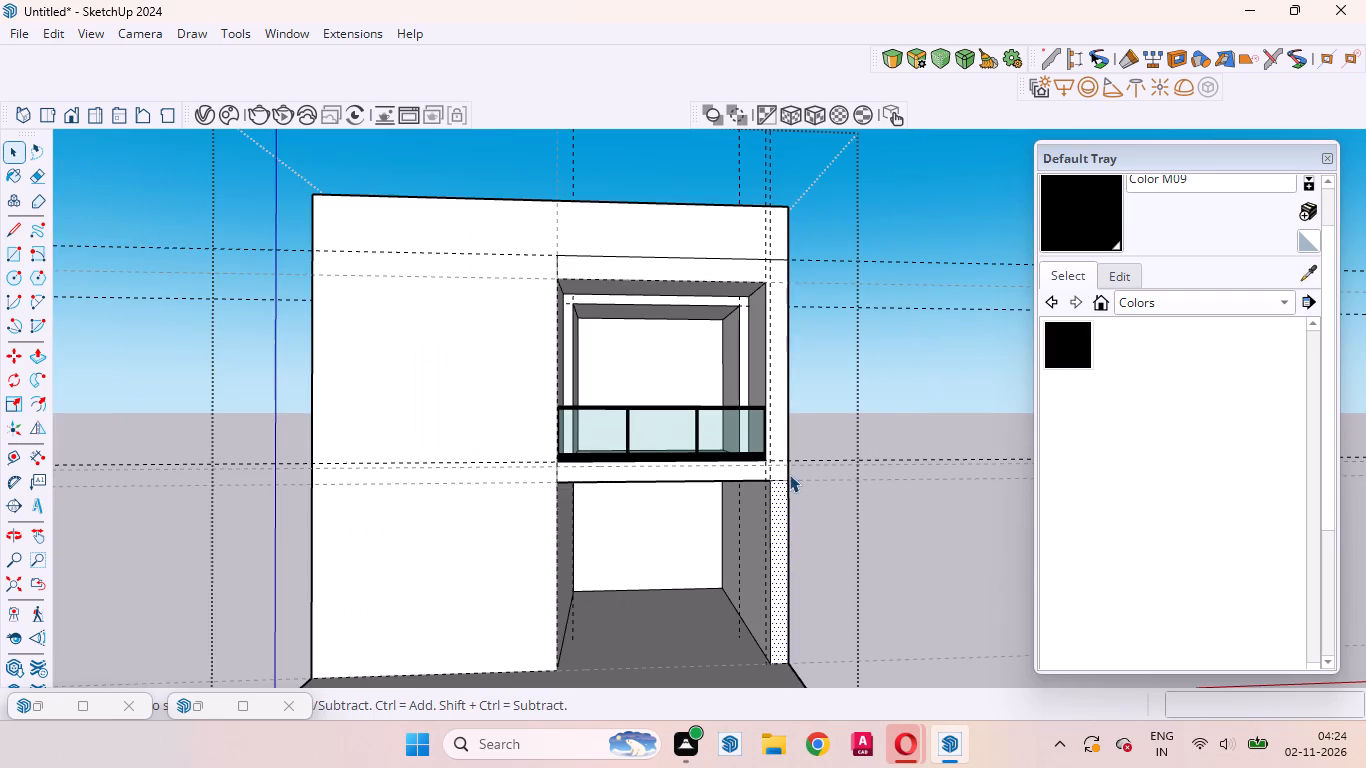
middle_drag(774, 479, 490, 466)
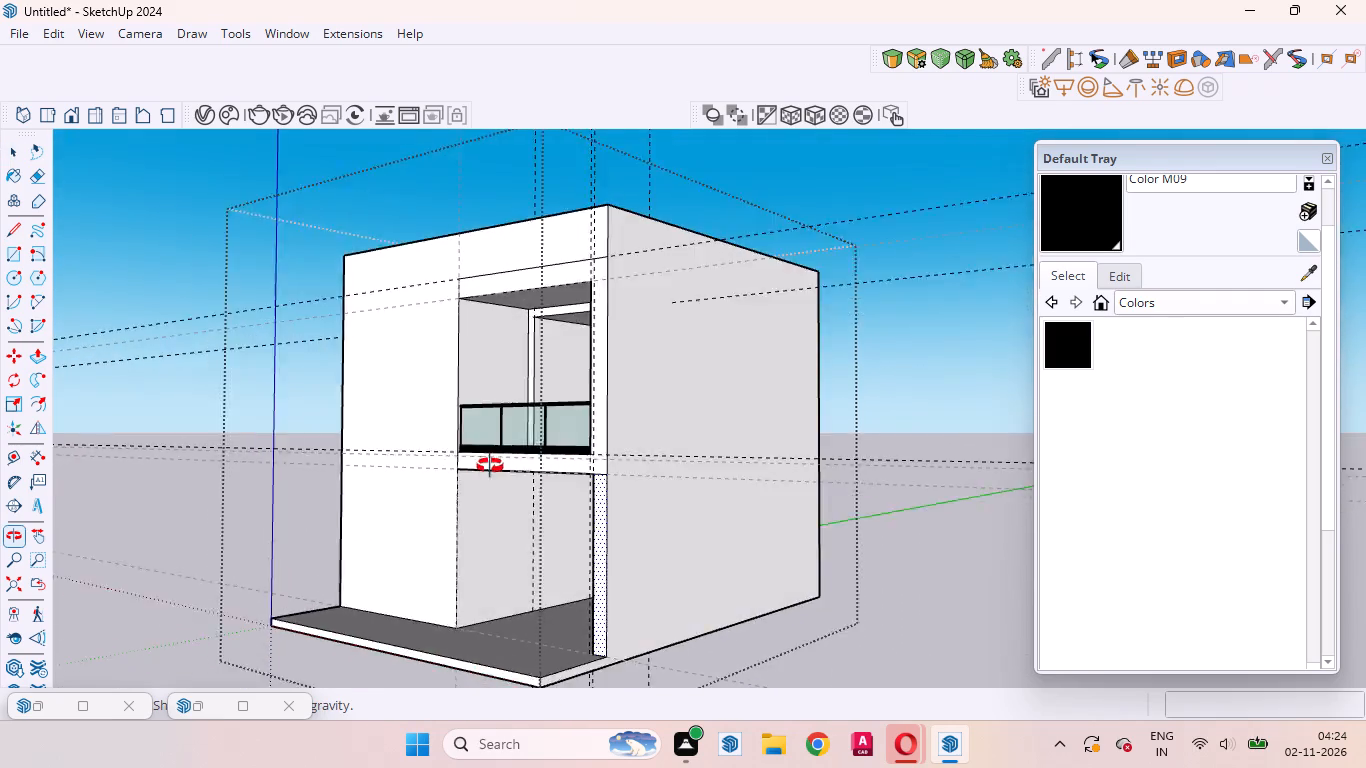
middle_drag(490, 466, 305, 434)
scroll(479, 480, up, 7)
middle_drag(517, 494, 588, 545)
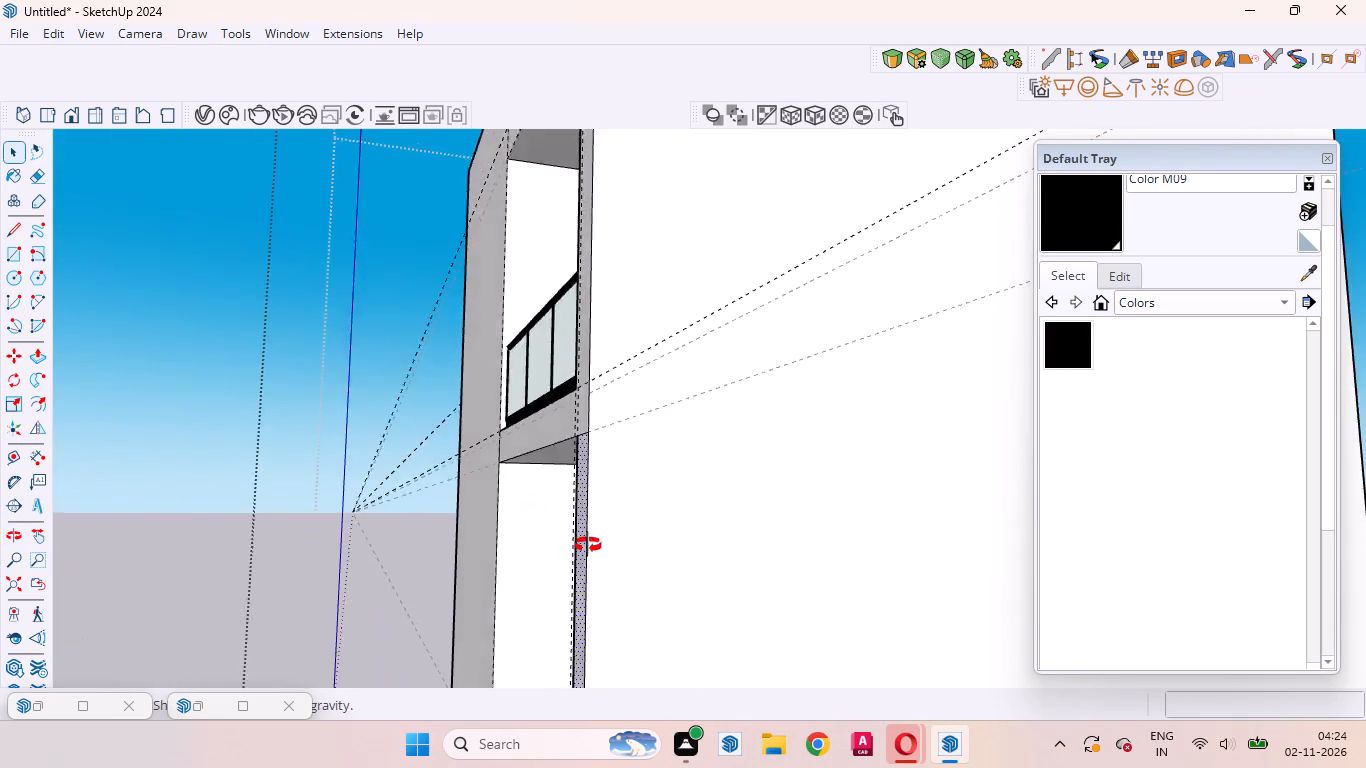
middle_drag(588, 545, 670, 570)
middle_click(671, 570)
scroll(600, 457, down, 11)
scroll(767, 560, up, 11)
middle_drag(622, 504, 674, 518)
scroll(622, 504, up, 1)
scroll(702, 461, up, 4)
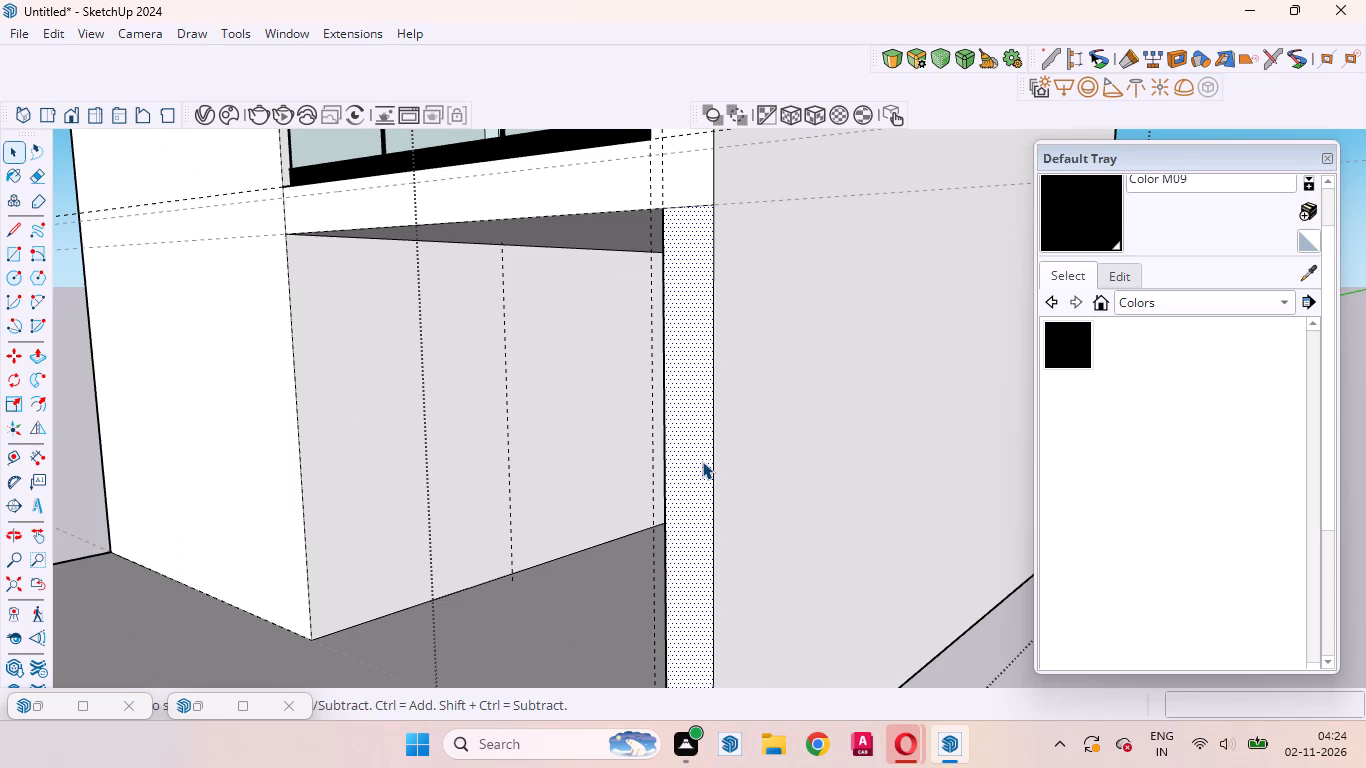
key(p)
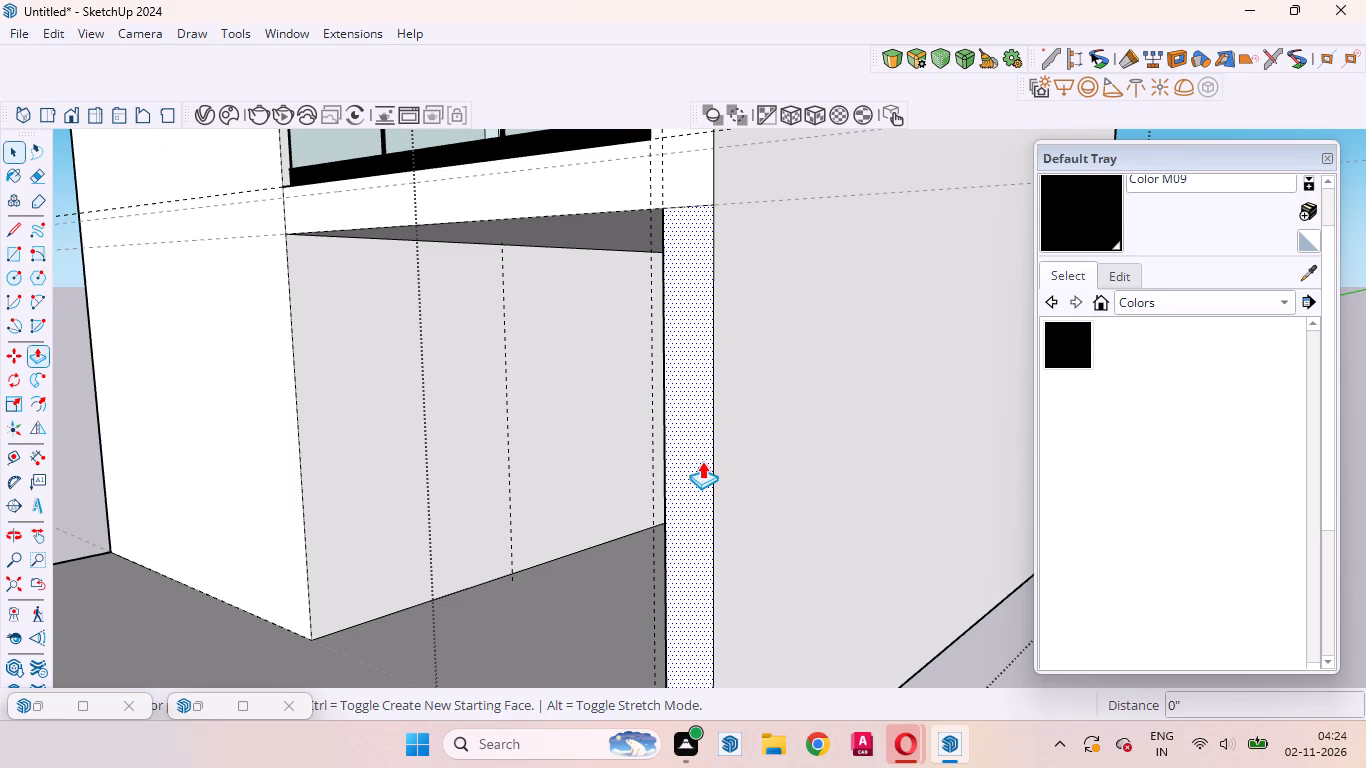
drag(680, 453, 707, 437)
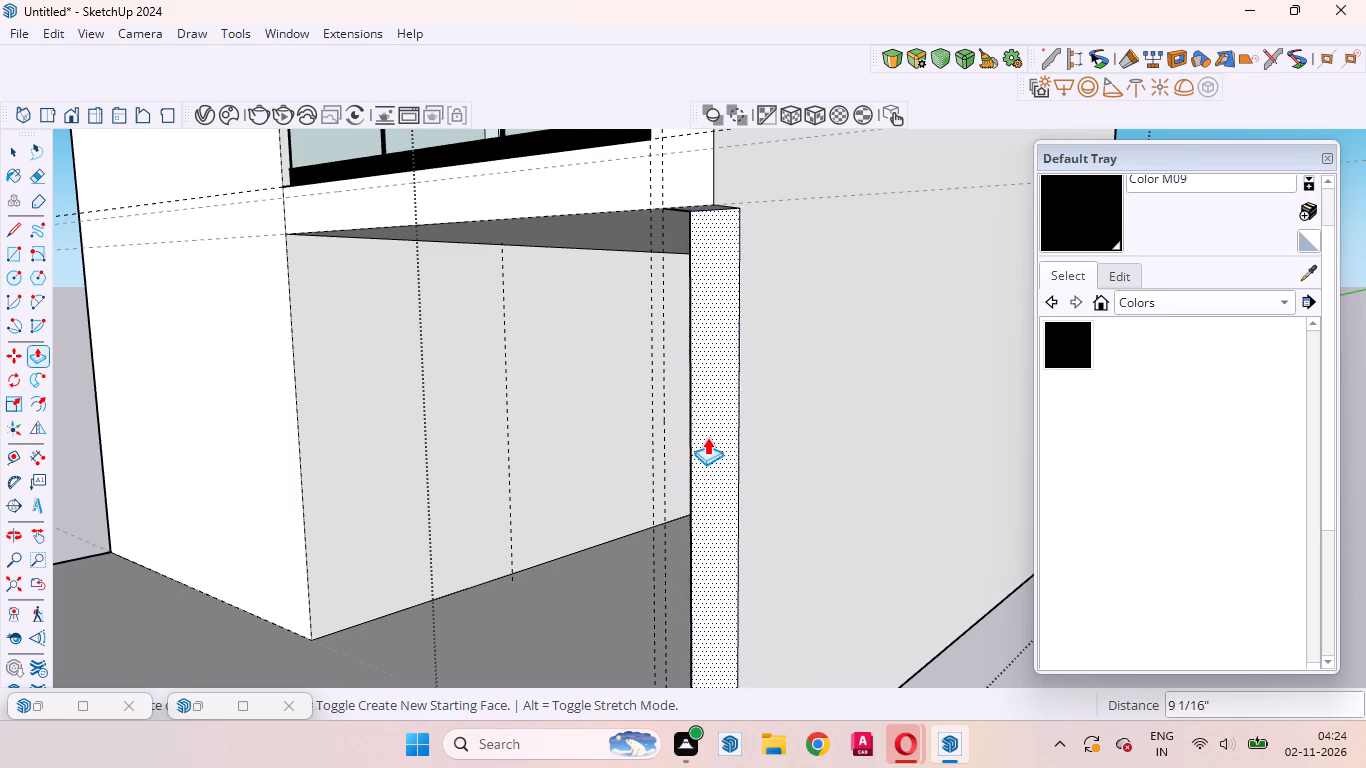
drag(707, 437, 744, 426)
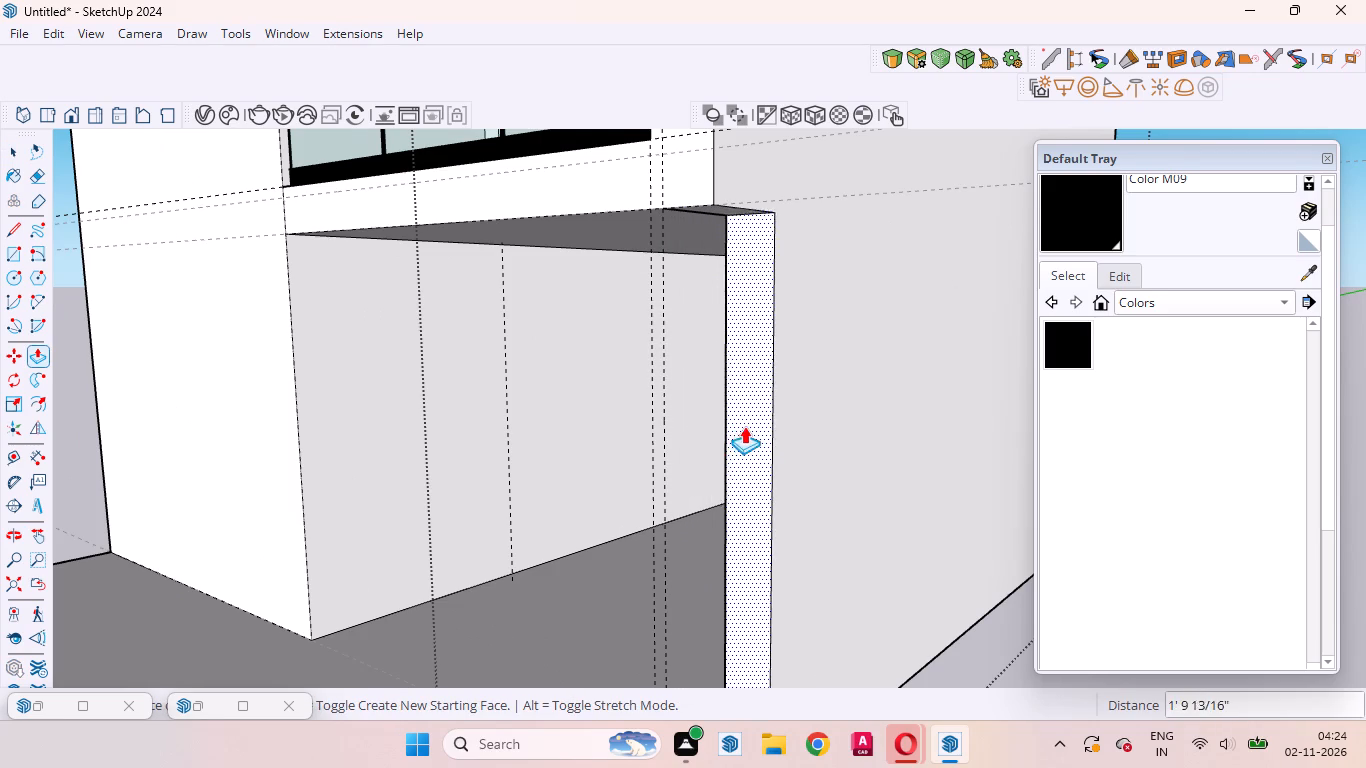
drag(744, 426, 812, 398)
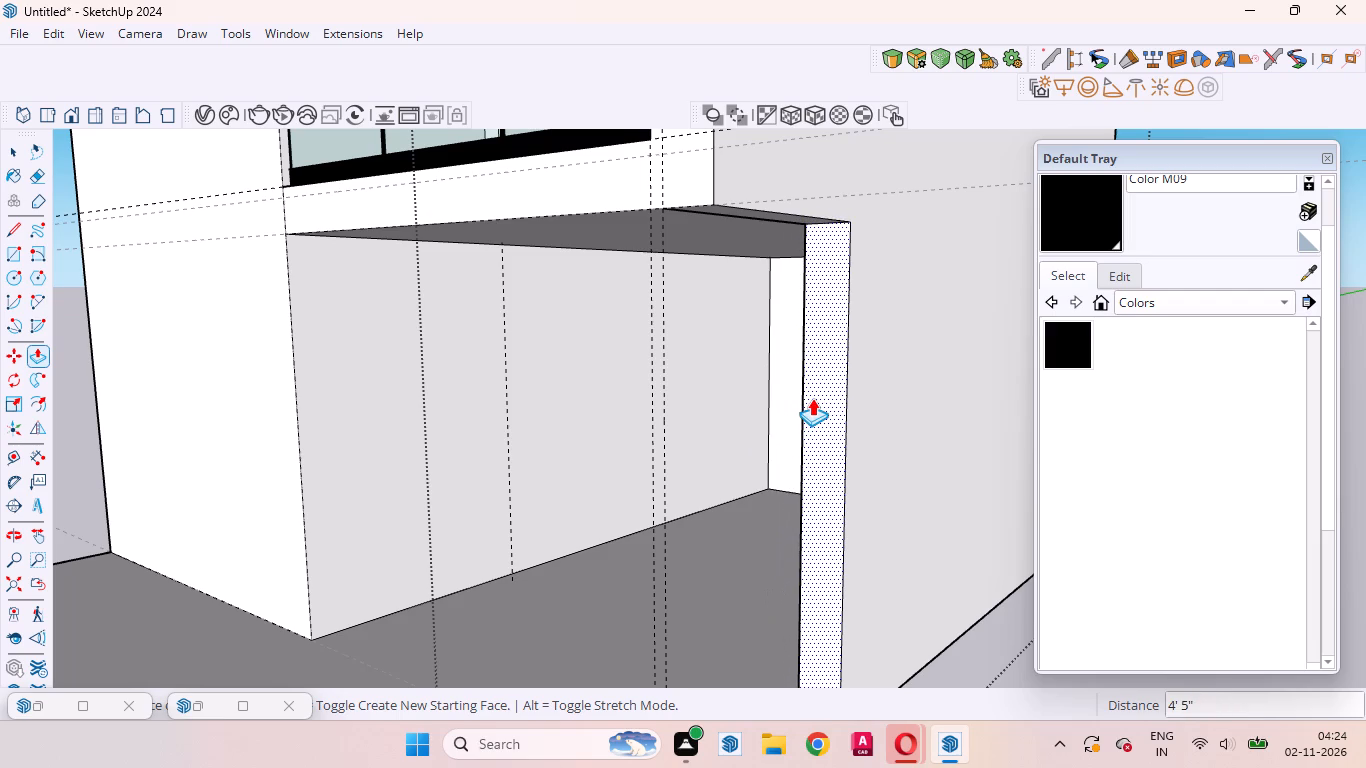
drag(812, 398, 810, 398)
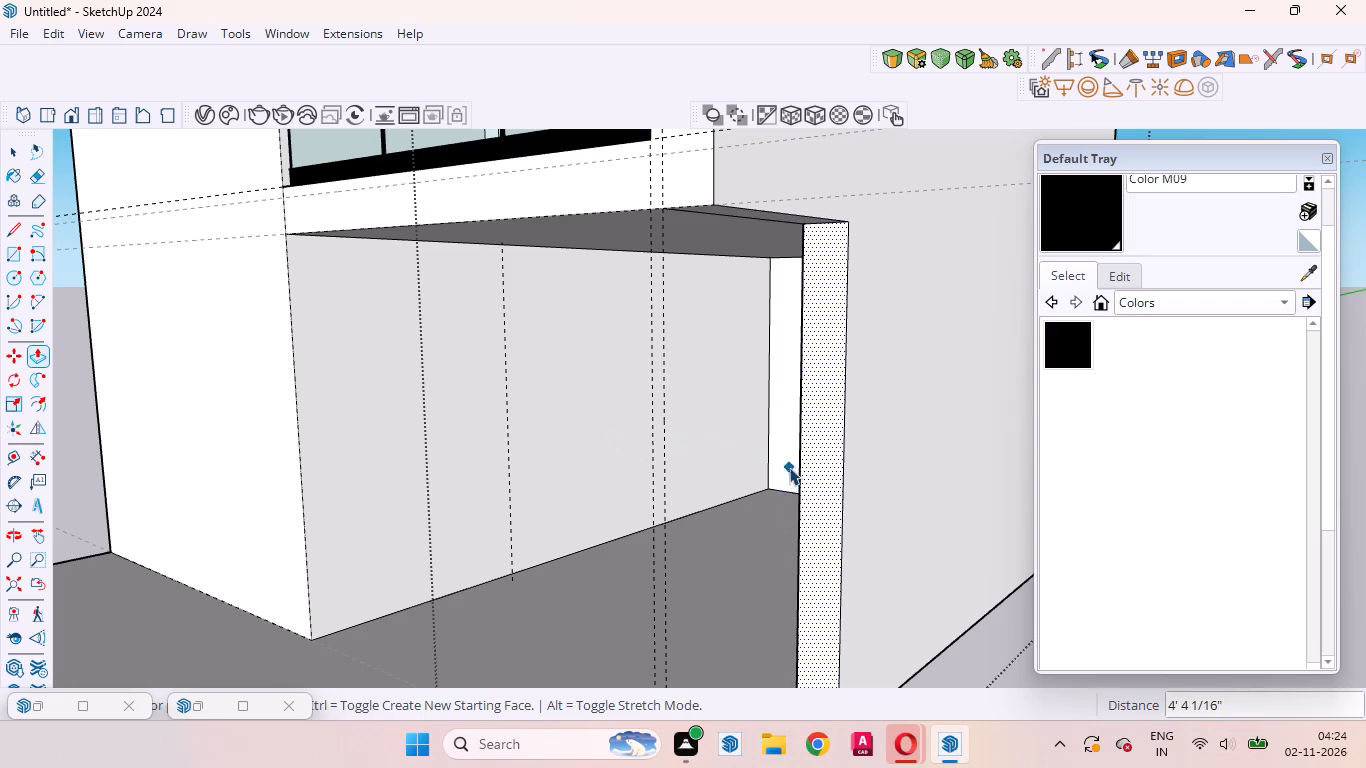
key(space)
scroll(773, 495, down, 12)
middle_drag(798, 500, 992, 498)
click(971, 528)
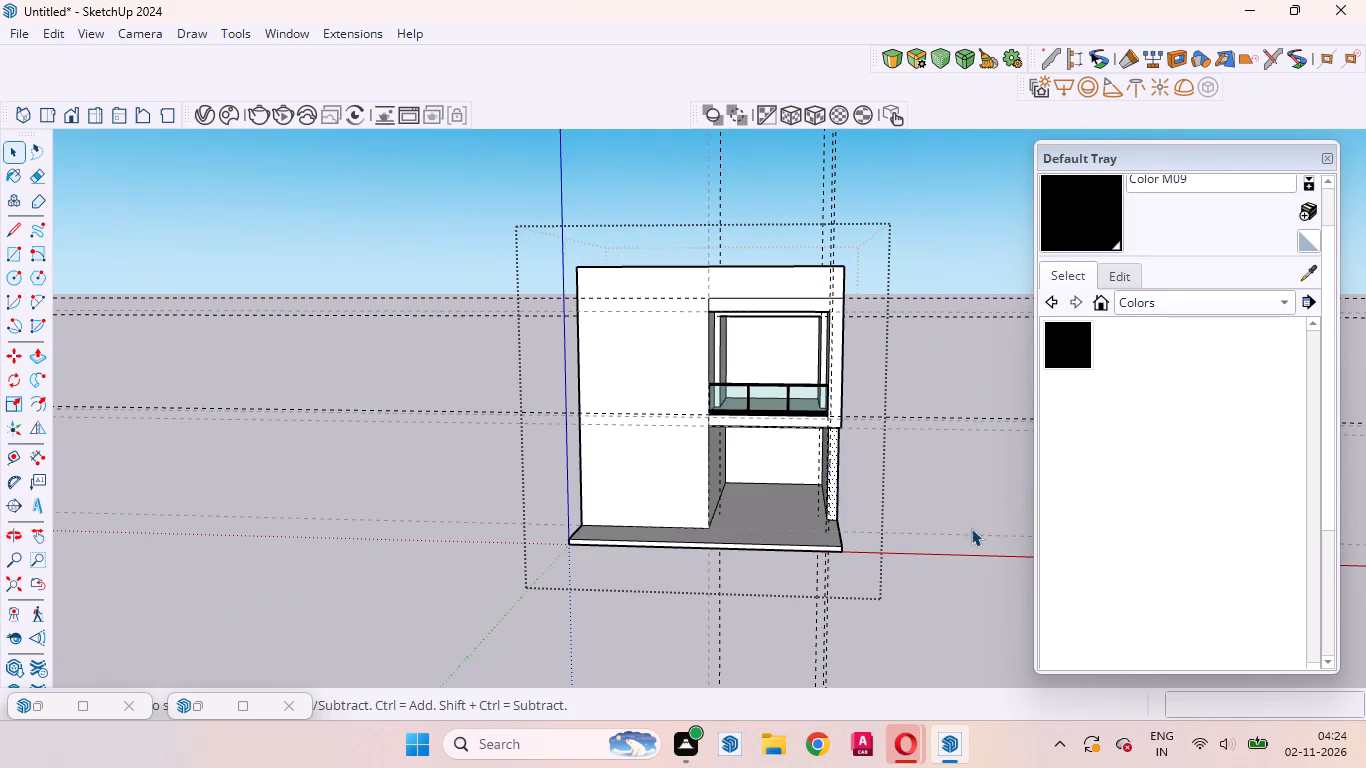
Select the front wall face and draw a 12' 6" by 2' 11" rectangle from the line above the upper recess to the wall's top-right corner.
scroll(797, 460, up, 10)
click(736, 400)
triple_click(732, 421)
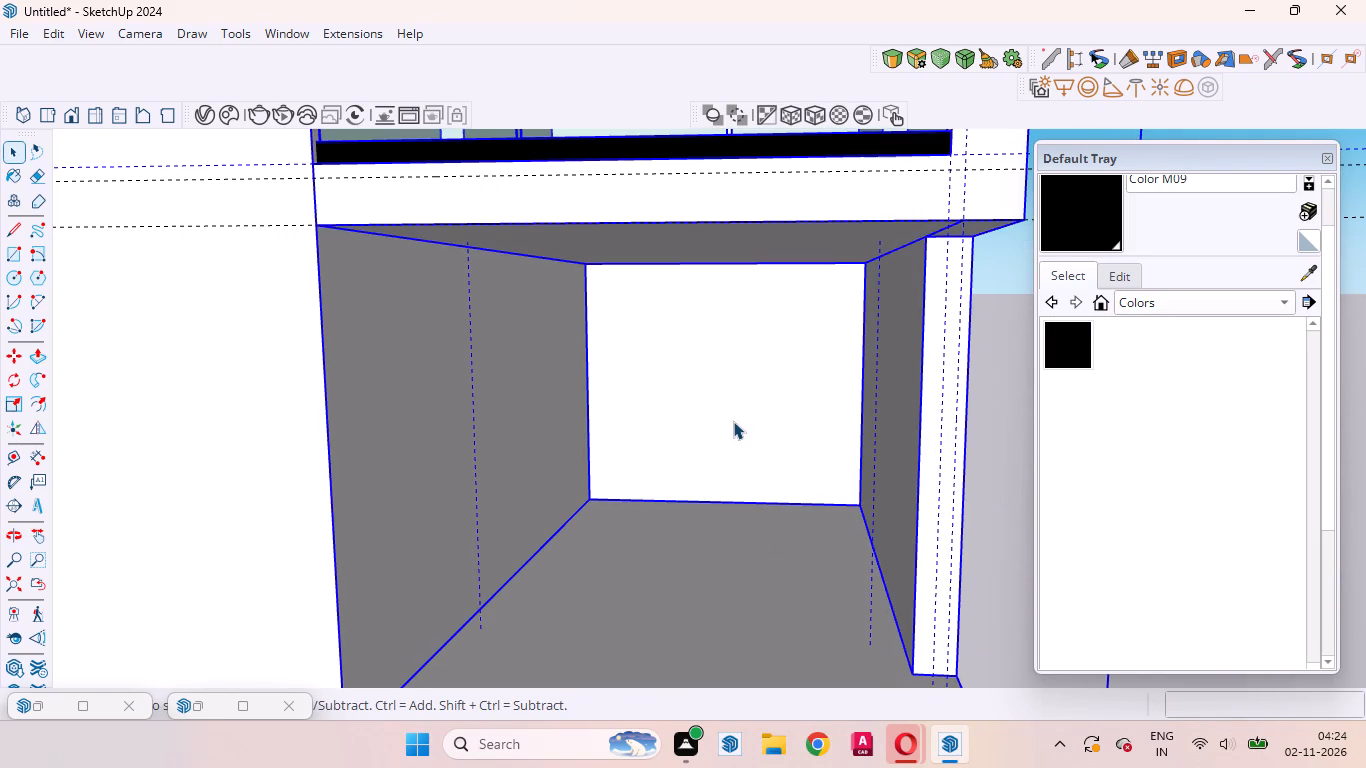
scroll(734, 418, down, 11)
scroll(829, 456, up, 1)
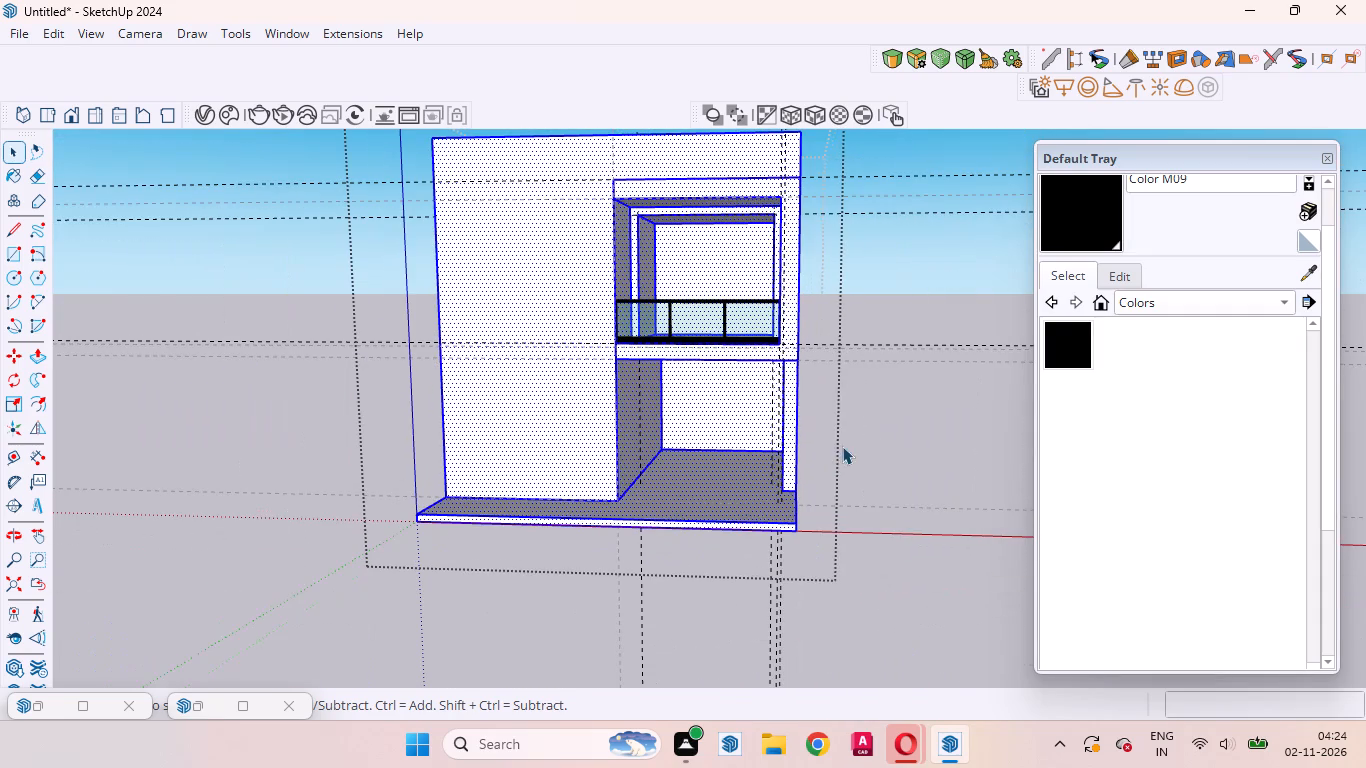
middle_drag(903, 434, 959, 482)
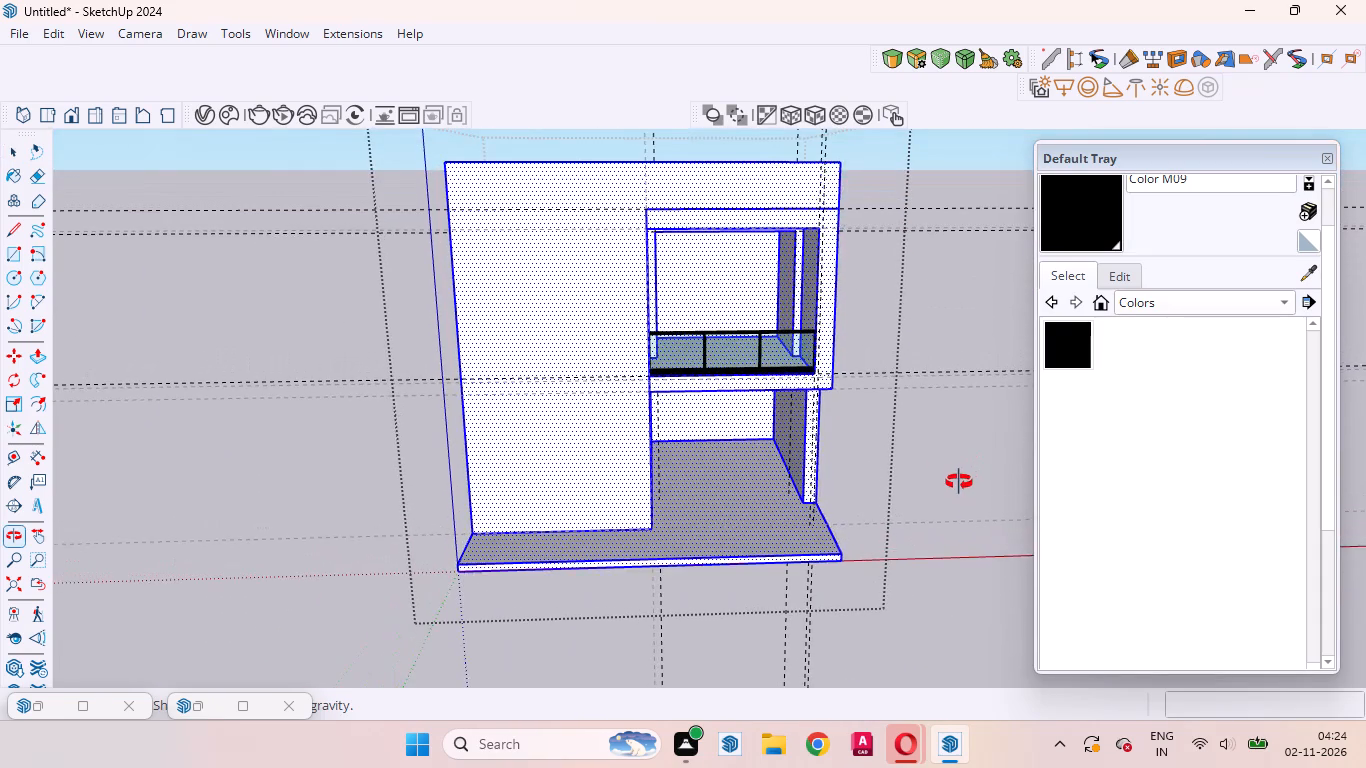
middle_drag(959, 482, 923, 479)
scroll(840, 219, up, 2)
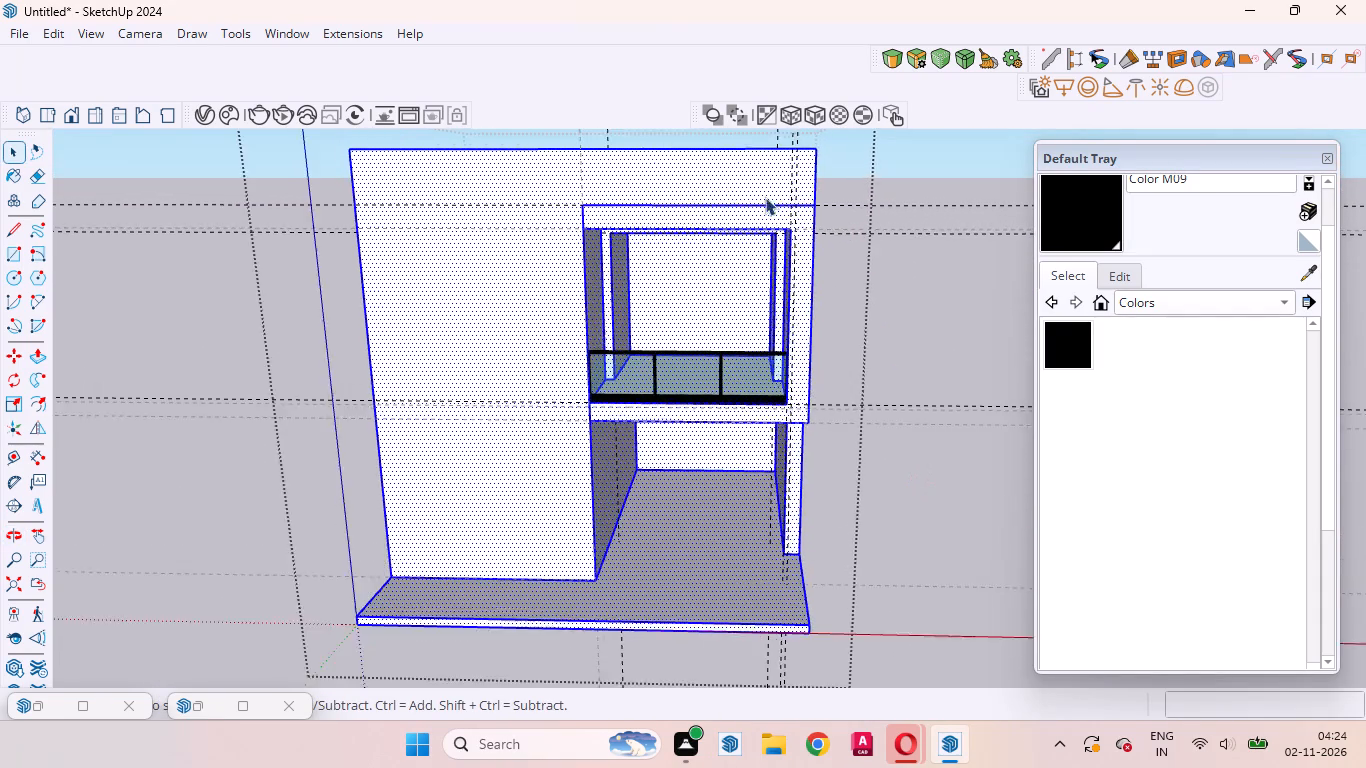
scroll(765, 197, up, 2)
scroll(649, 176, up, 4)
click(644, 176)
scroll(714, 268, down, 4)
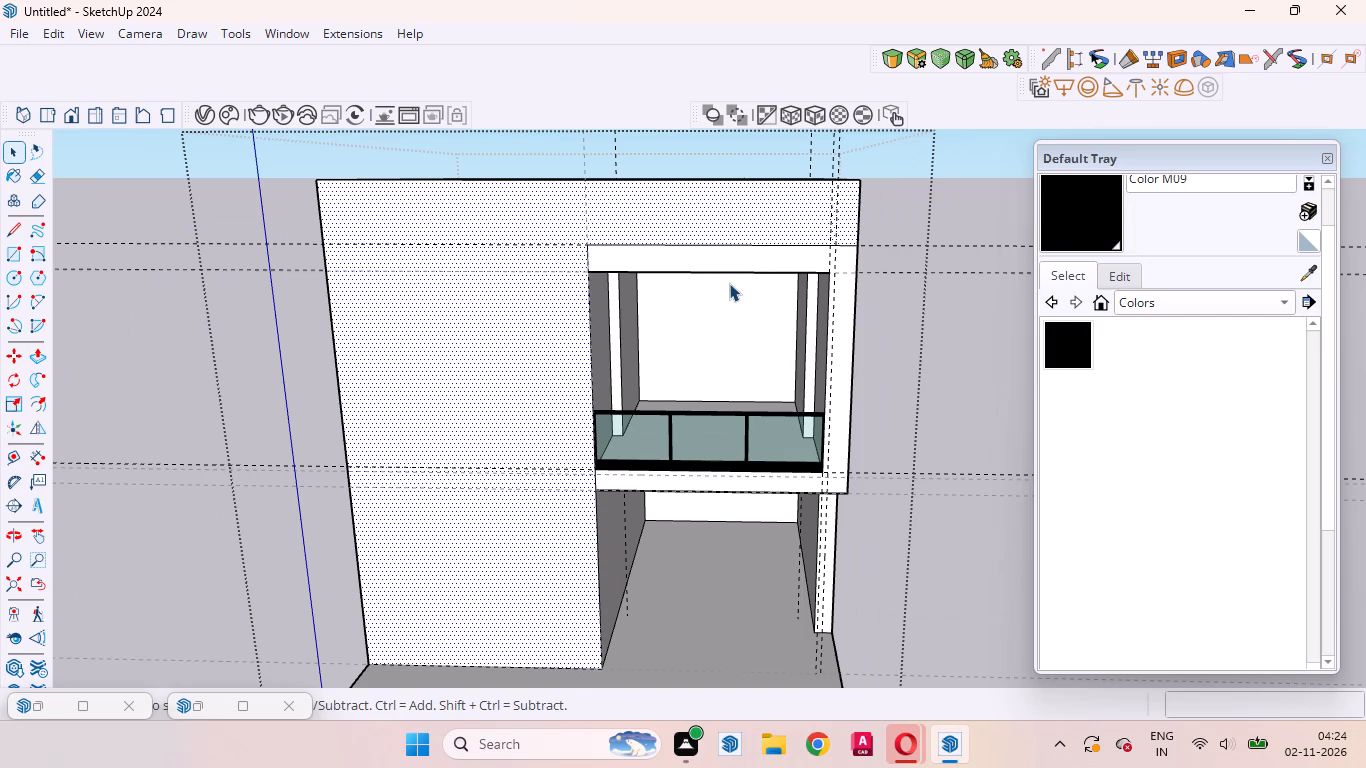
key(r)
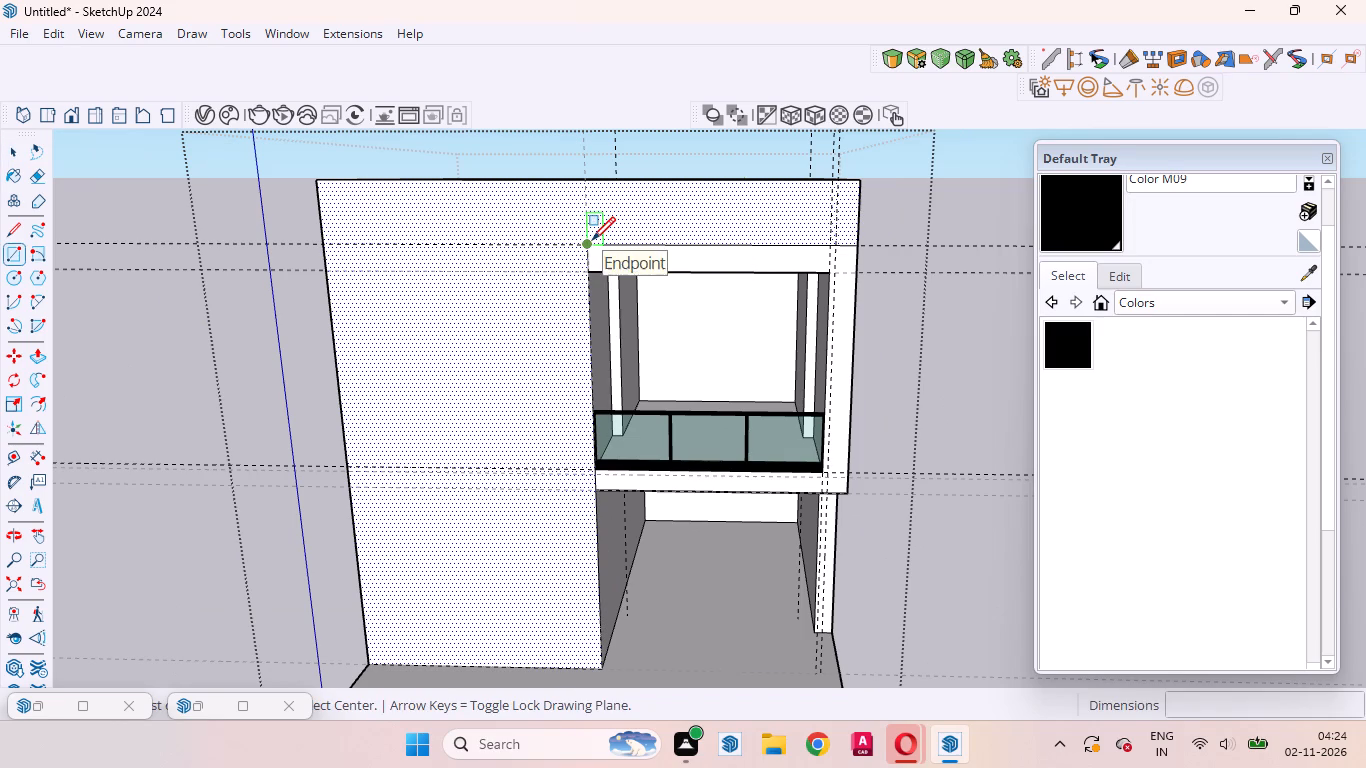
click(592, 240)
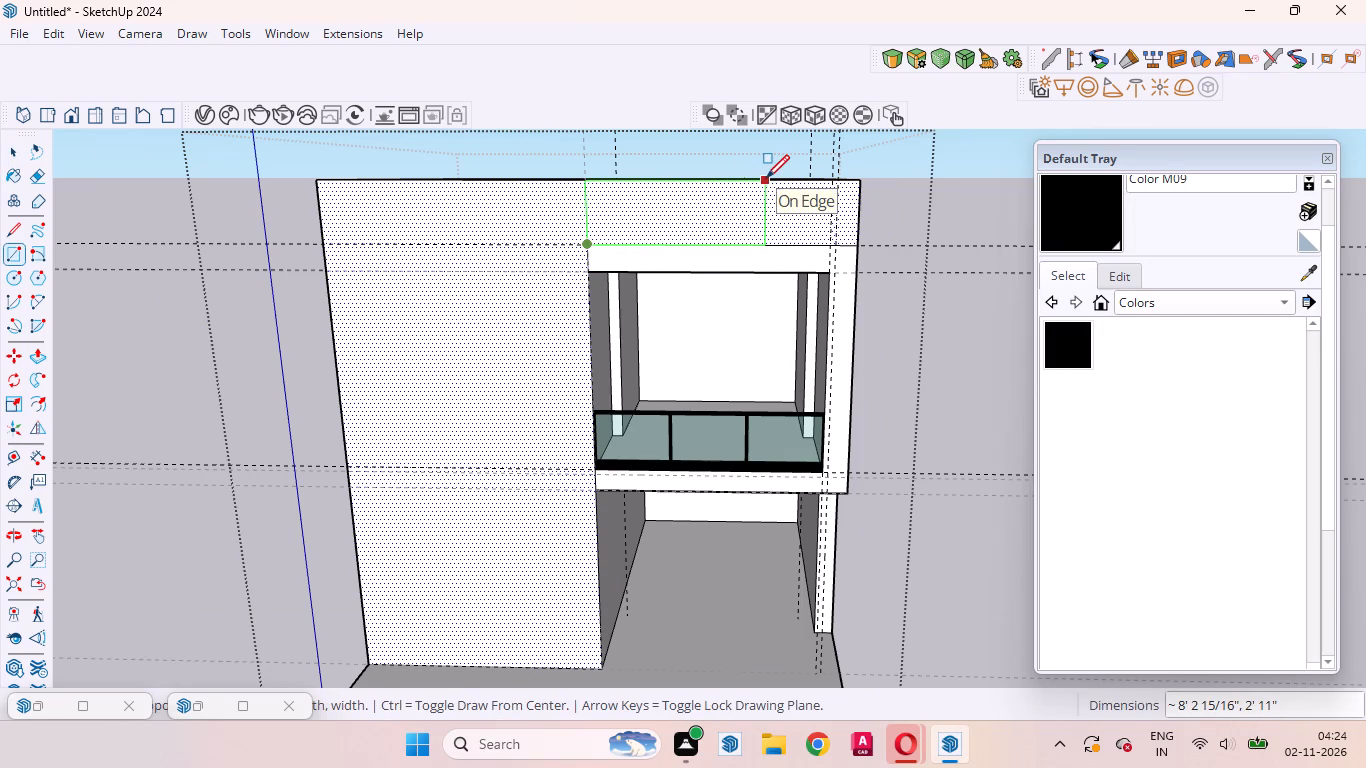
click(858, 184)
Push the rectangle above the upper recess back about 13' 10" to cut an open terrace into the roof.
middle_drag(803, 261, 825, 422)
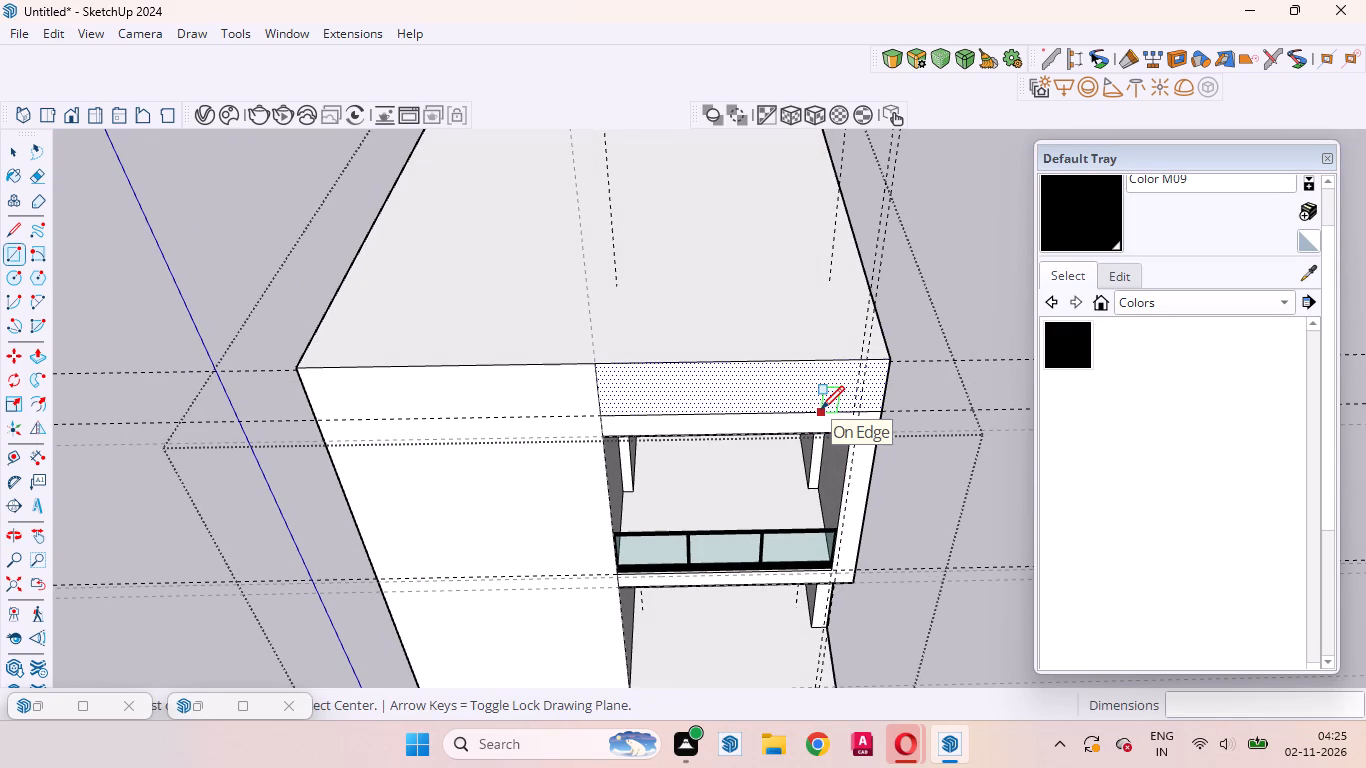
key(p)
drag(790, 380, 763, 244)
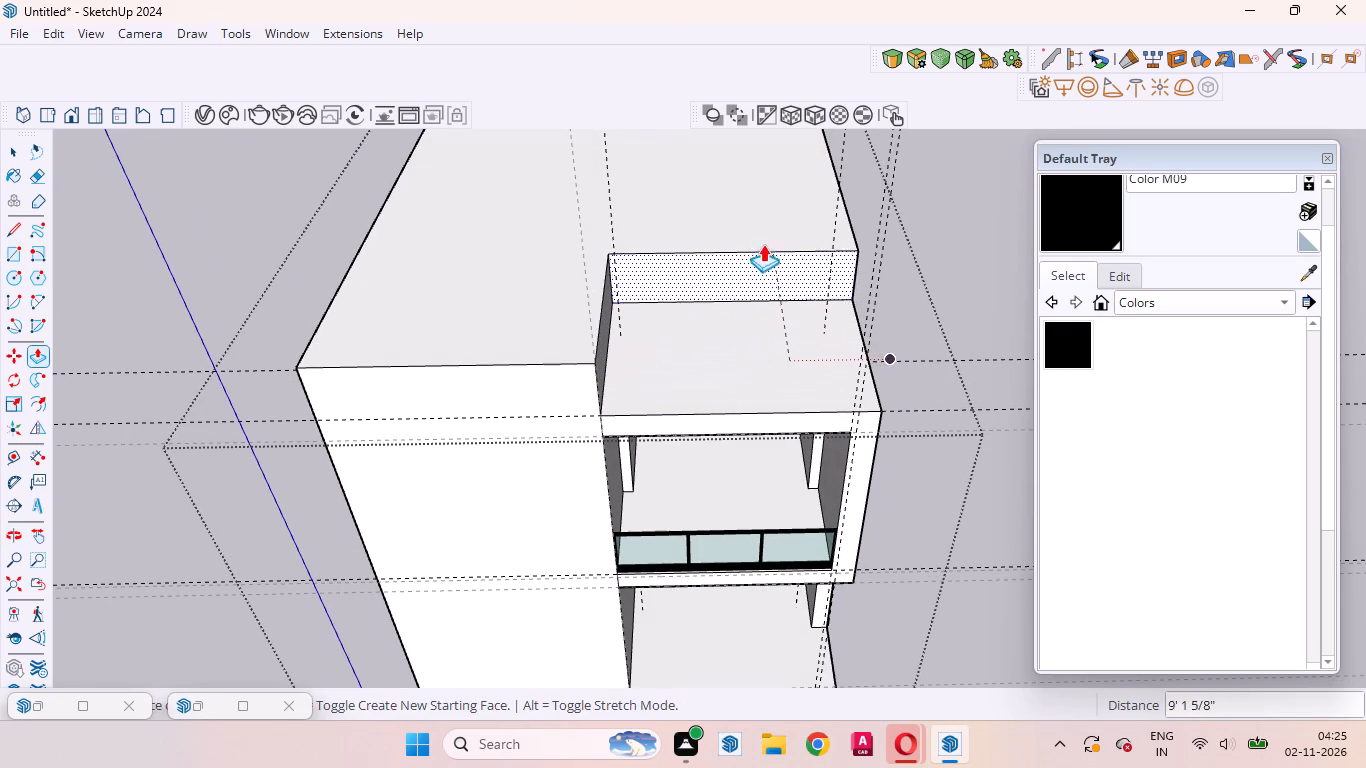
drag(763, 244, 753, 207)
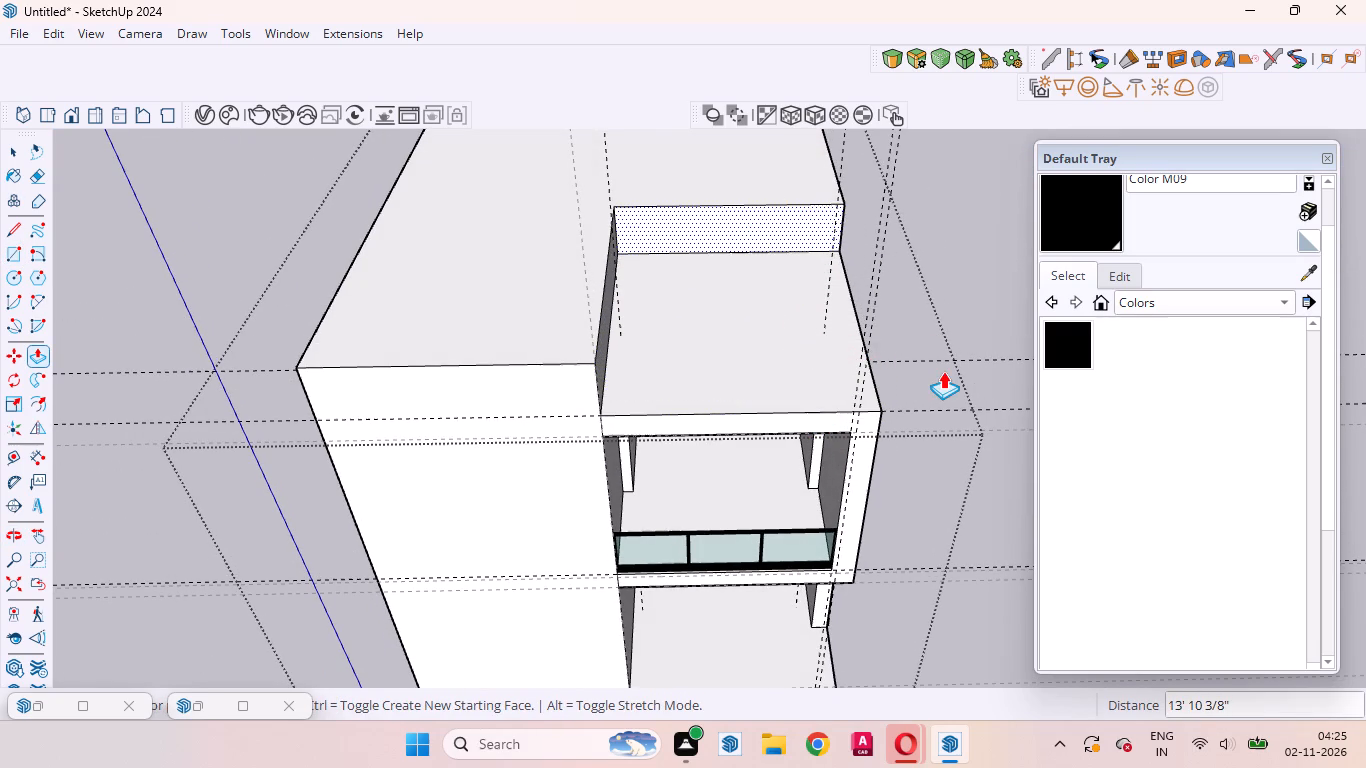
key(space)
click(940, 363)
Start drawing the Glass Railing assembly with its first point at the left end of the roof terrace's front edge.
middle_drag(883, 507, 783, 207)
scroll(573, 130, up, 6)
scroll(596, 220, up, 1)
middle_drag(604, 238, 637, 304)
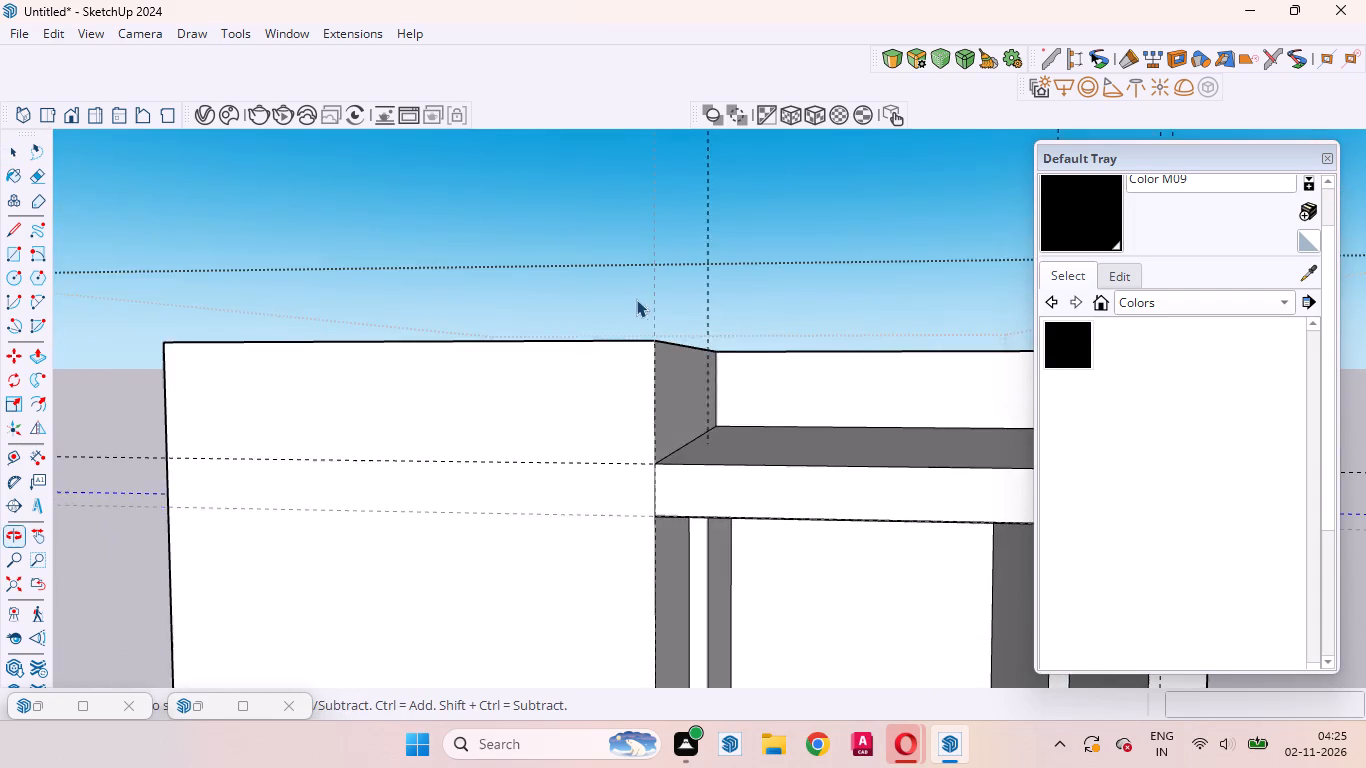
scroll(630, 283, down, 9)
click(1071, 56)
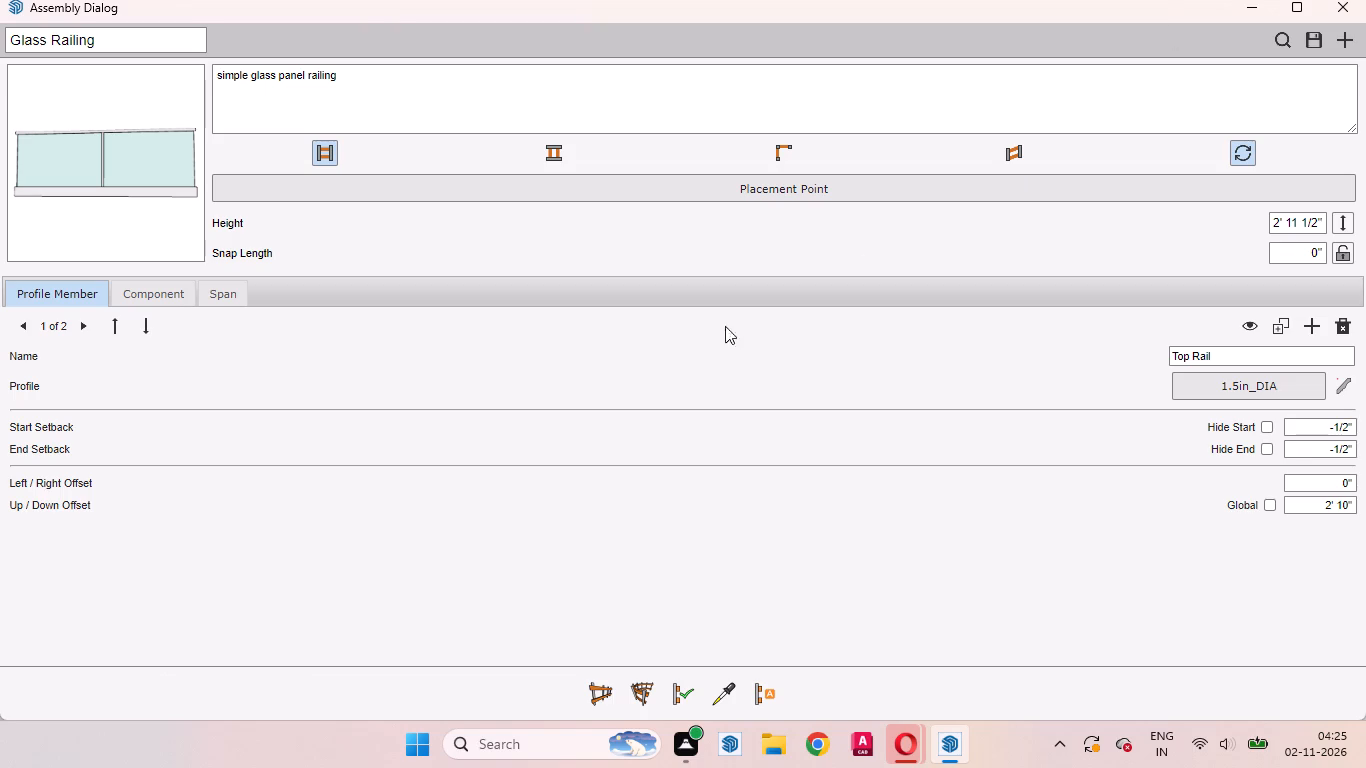
click(599, 700)
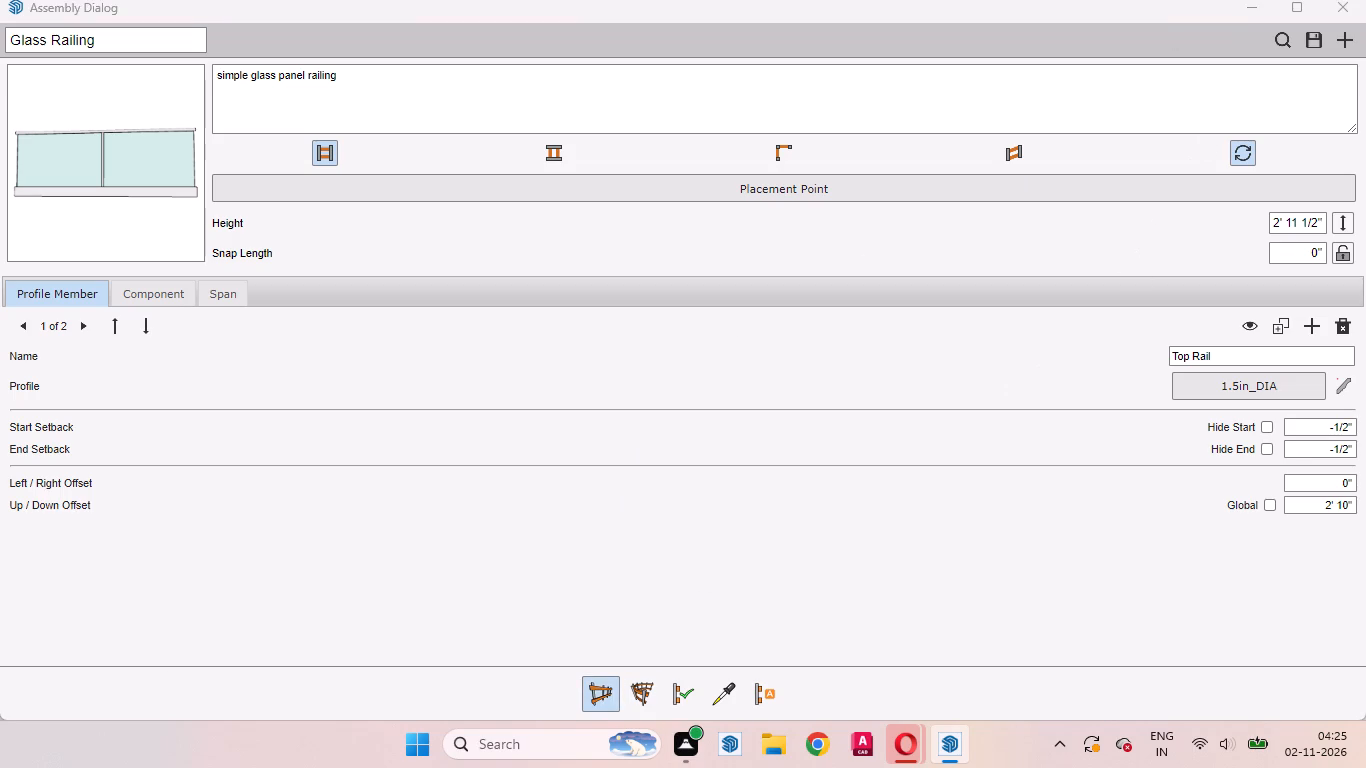
click(1255, 2)
scroll(660, 300, up, 4)
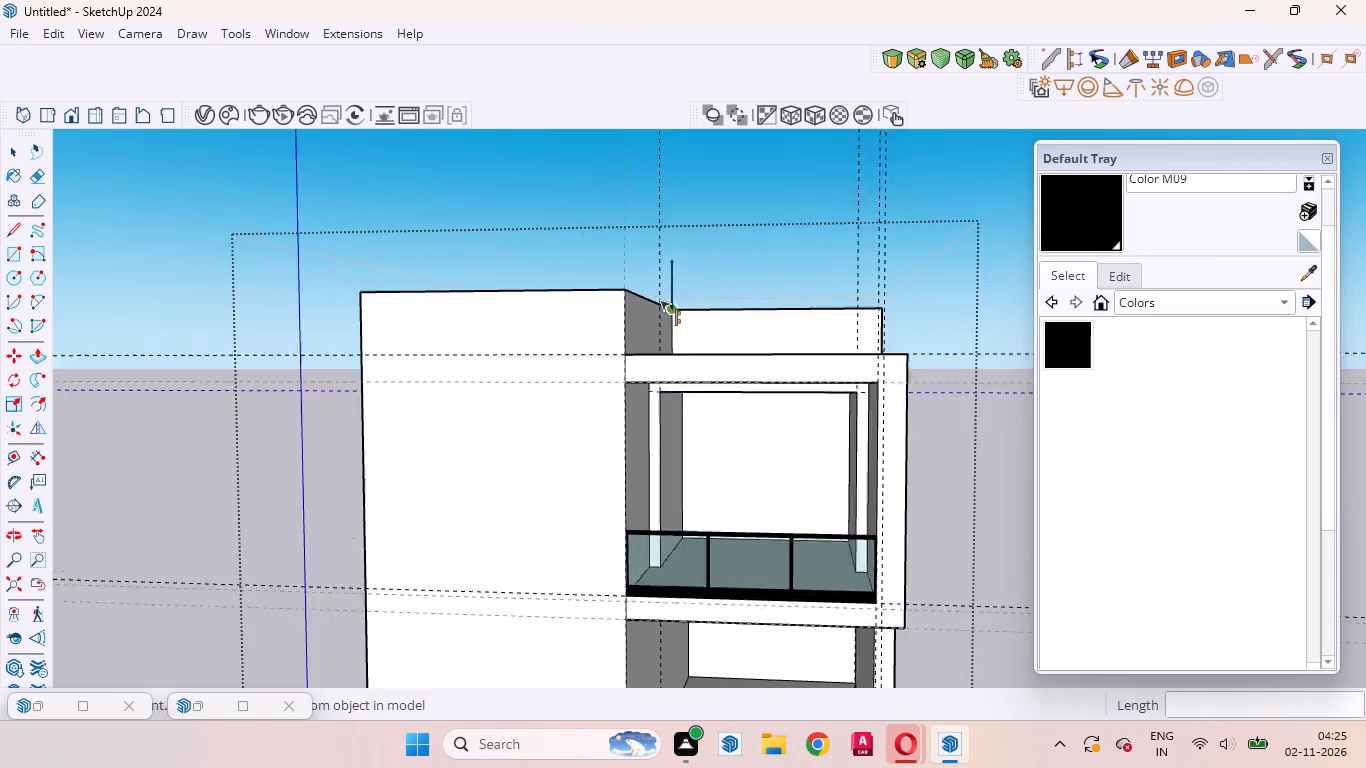
scroll(660, 300, up, 6)
middle_drag(658, 353, 629, 584)
scroll(619, 576, up, 1)
scroll(577, 455, down, 11)
scroll(617, 575, up, 1)
middle_drag(611, 591, 308, 581)
scroll(455, 368, up, 15)
scroll(472, 389, up, 18)
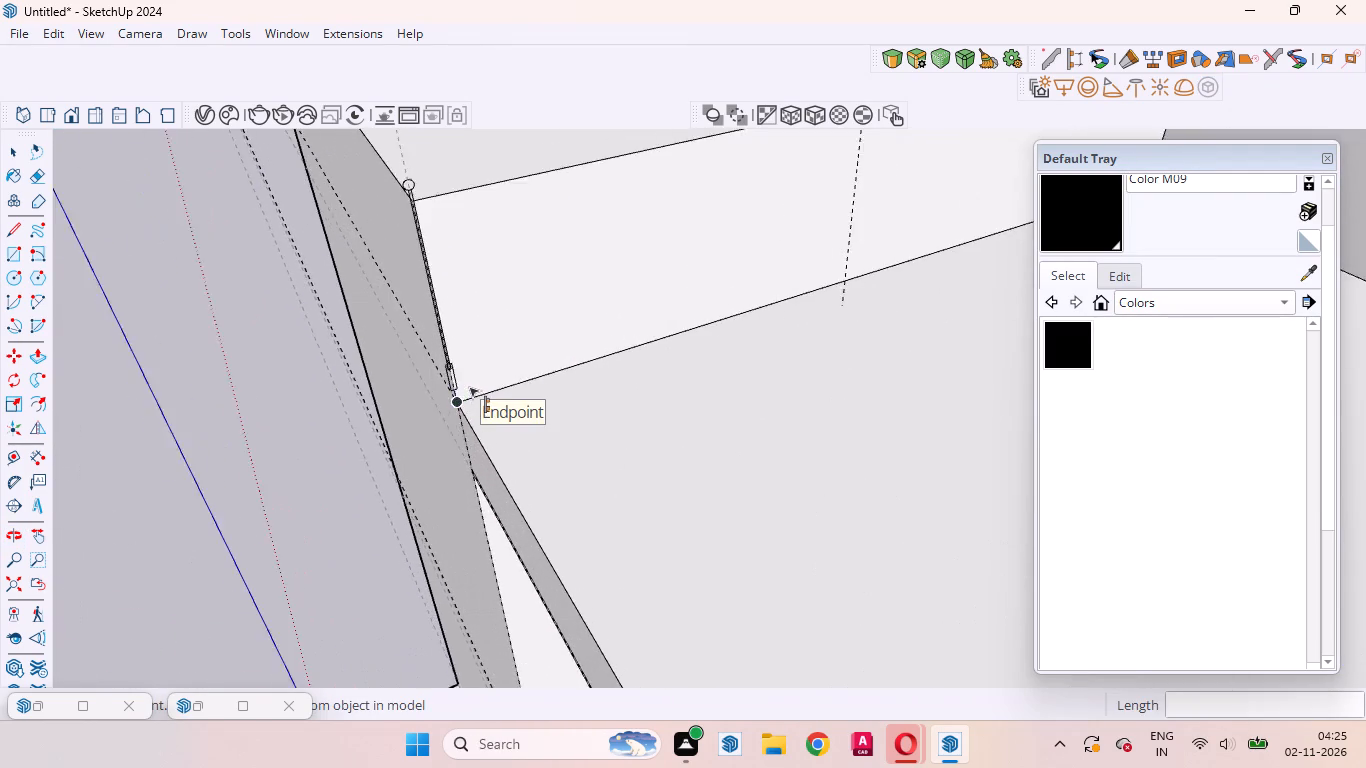
scroll(469, 387, up, 10)
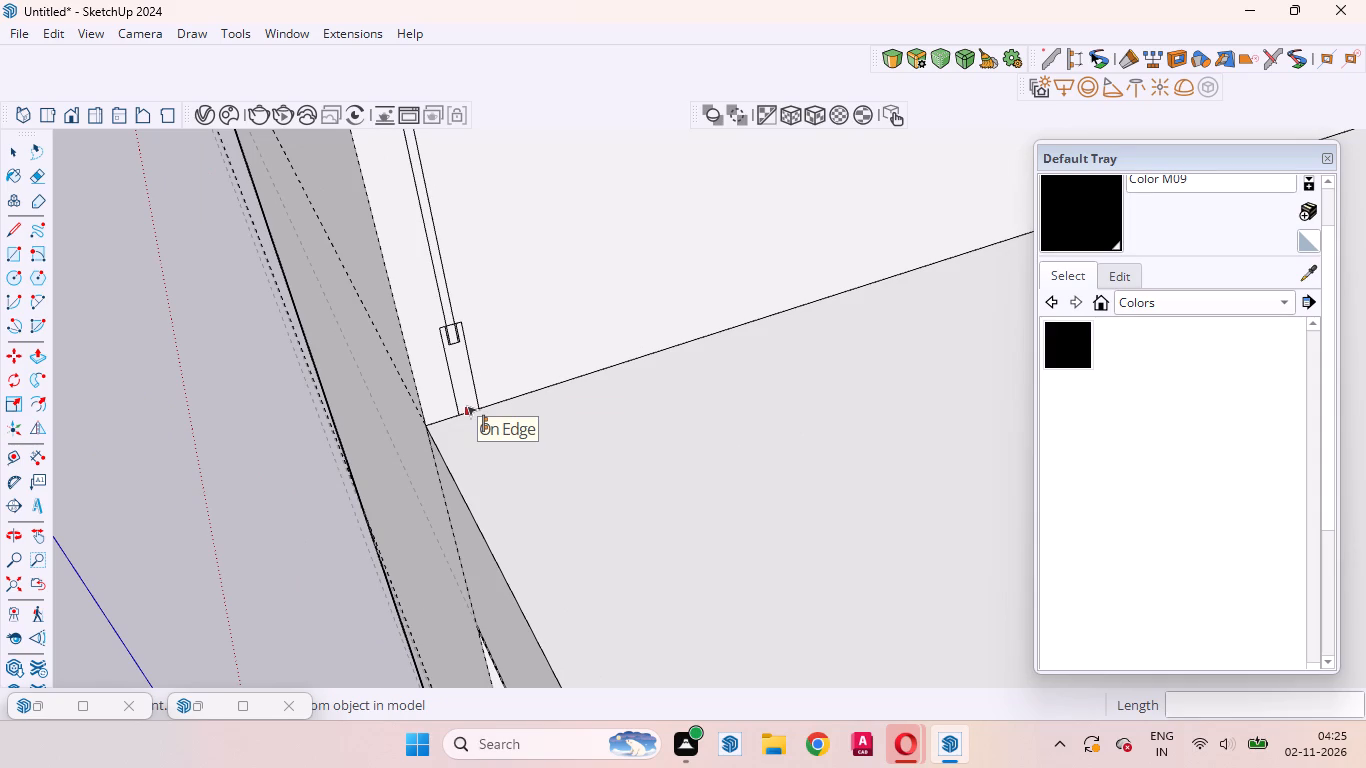
click(467, 406)
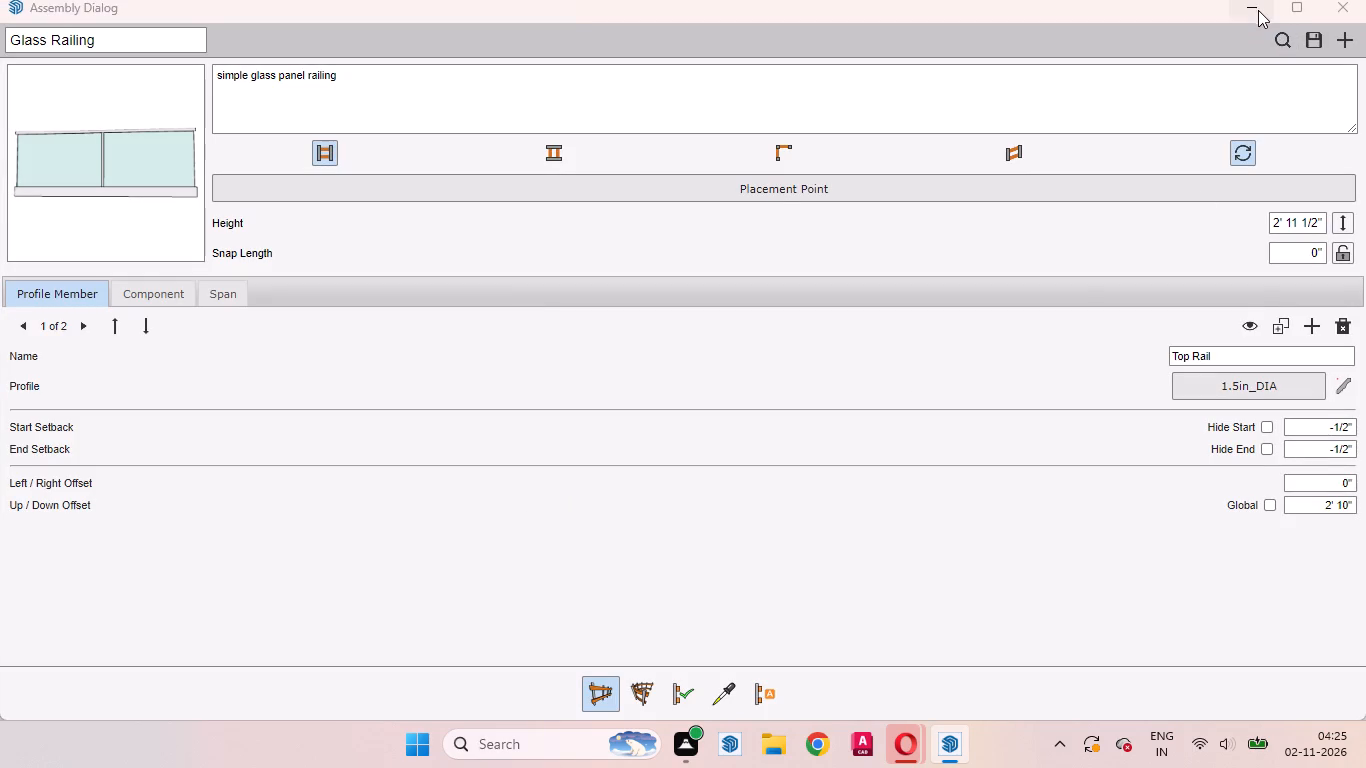
Run the glass railing about 12' 4" along the terrace's front edge to its front outer corner.
click(1258, 8)
scroll(594, 433, down, 13)
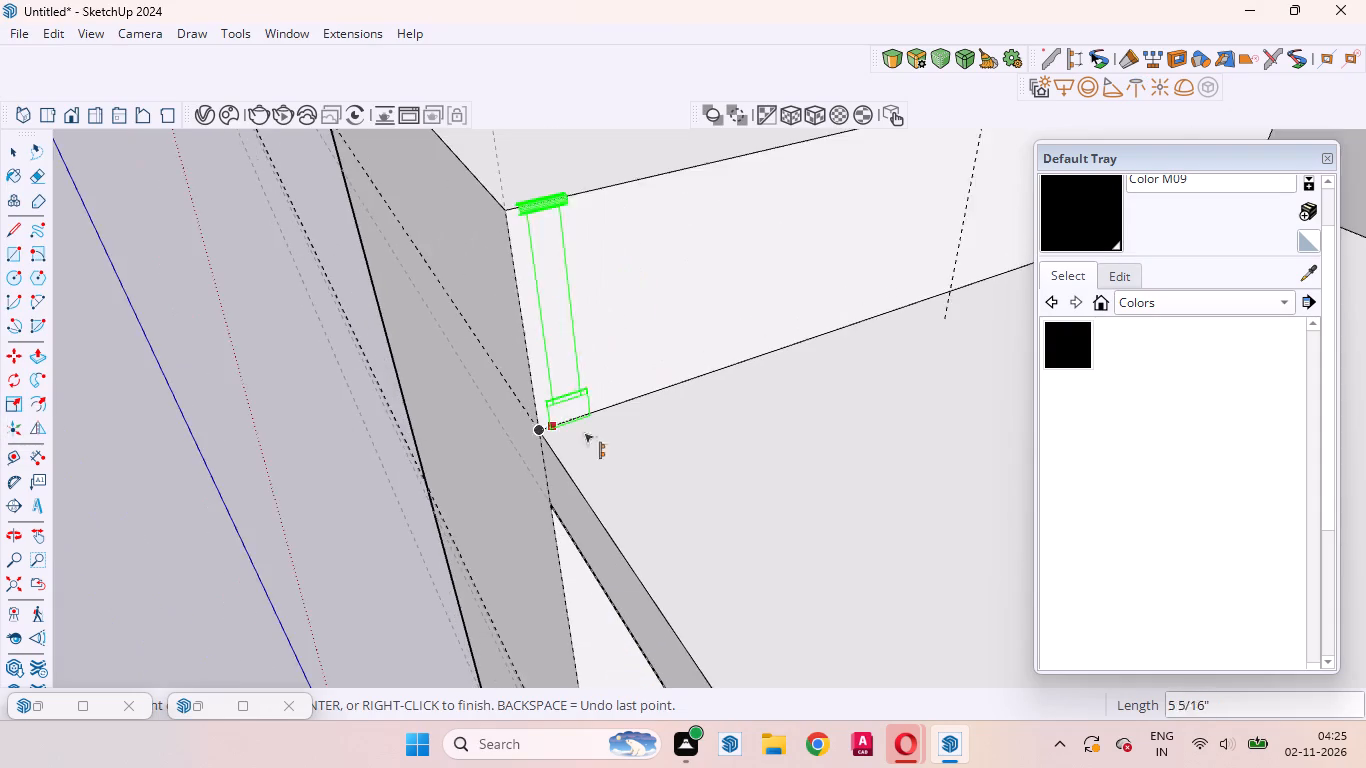
scroll(584, 433, down, 17)
scroll(672, 558, up, 12)
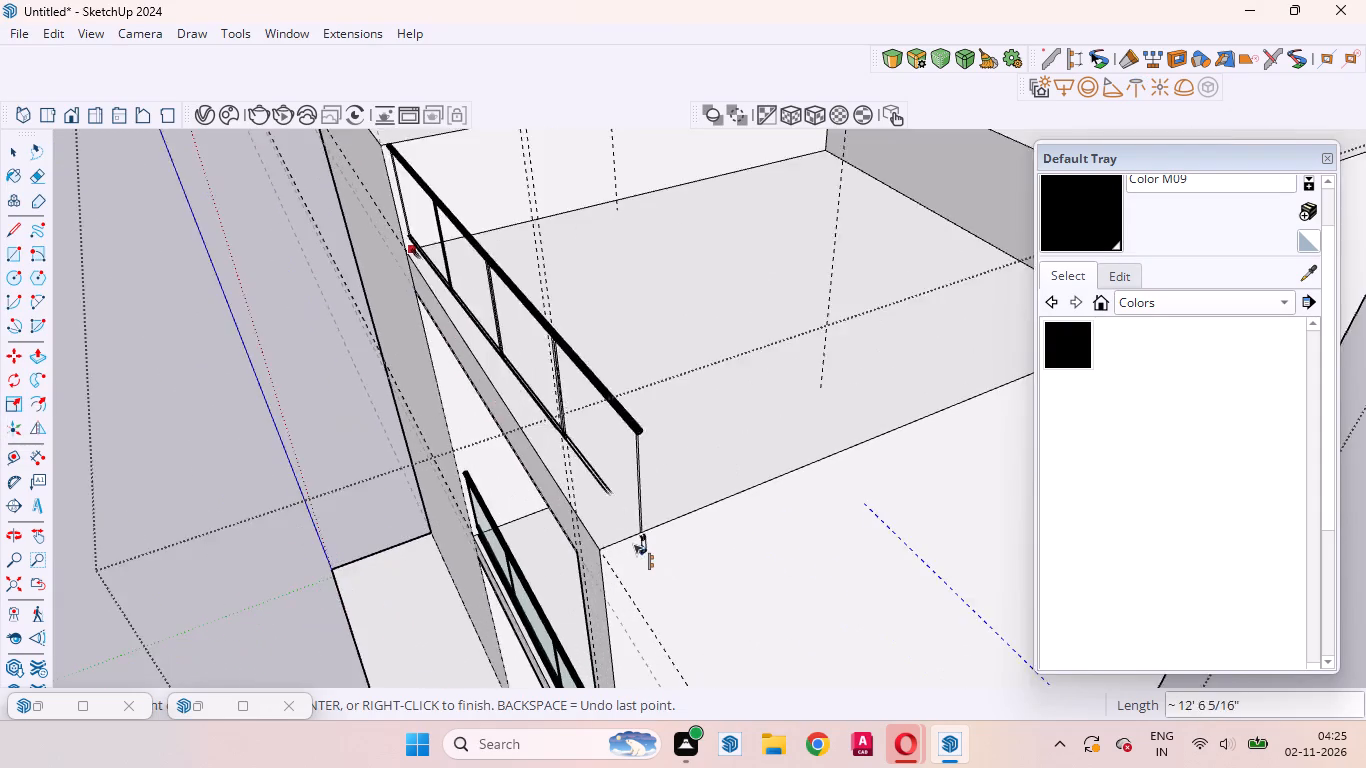
scroll(633, 544, up, 20)
scroll(633, 544, up, 3)
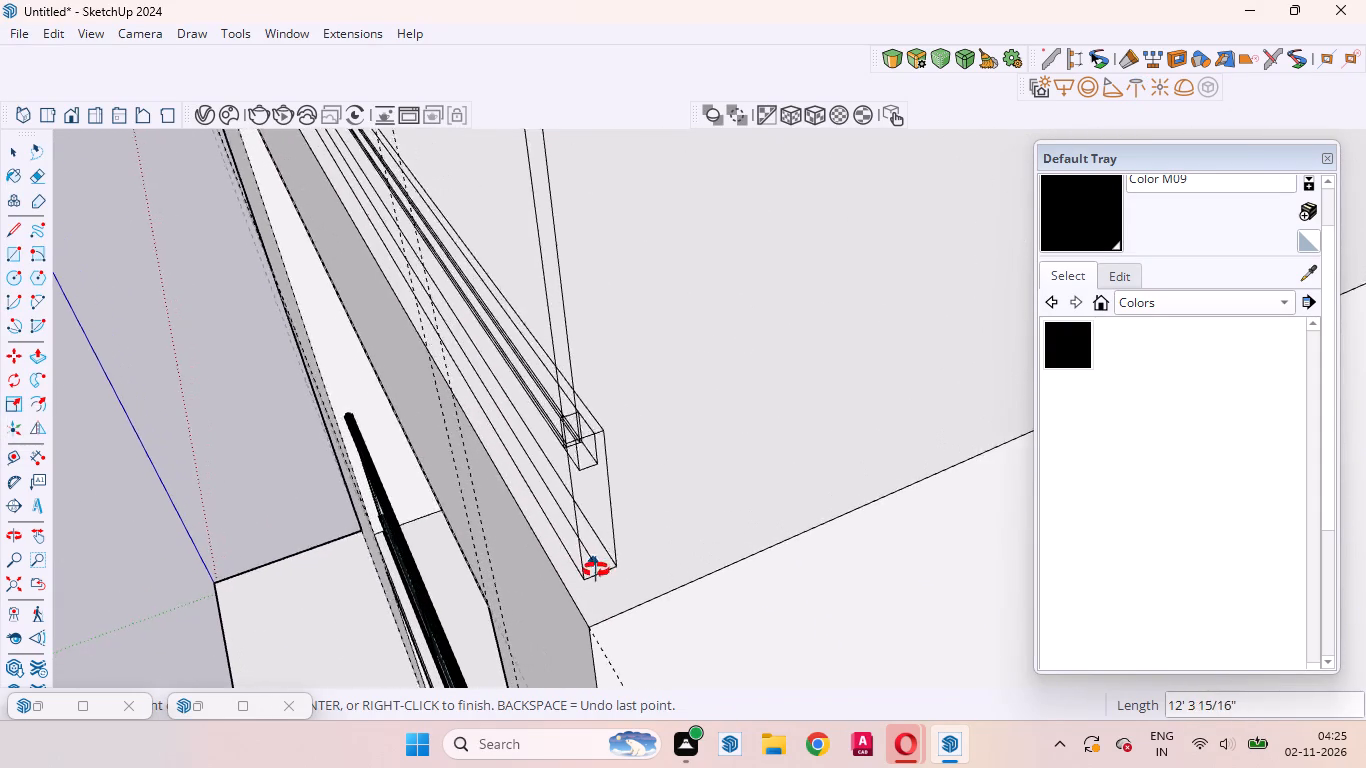
middle_drag(595, 567, 887, 691)
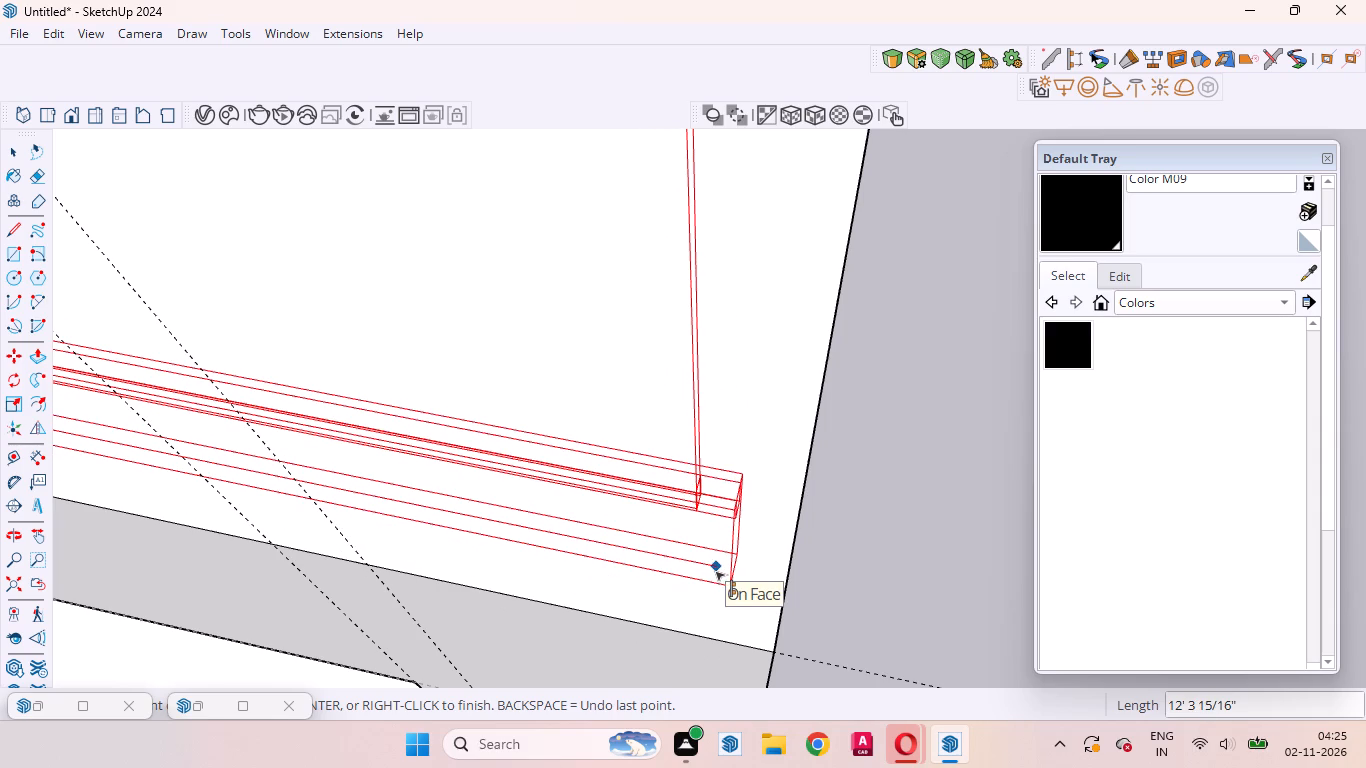
click(715, 571)
Extend the glass railing about 13' 7" along the terrace's open side edge to the back wall and finish it there.
scroll(730, 471, down, 18)
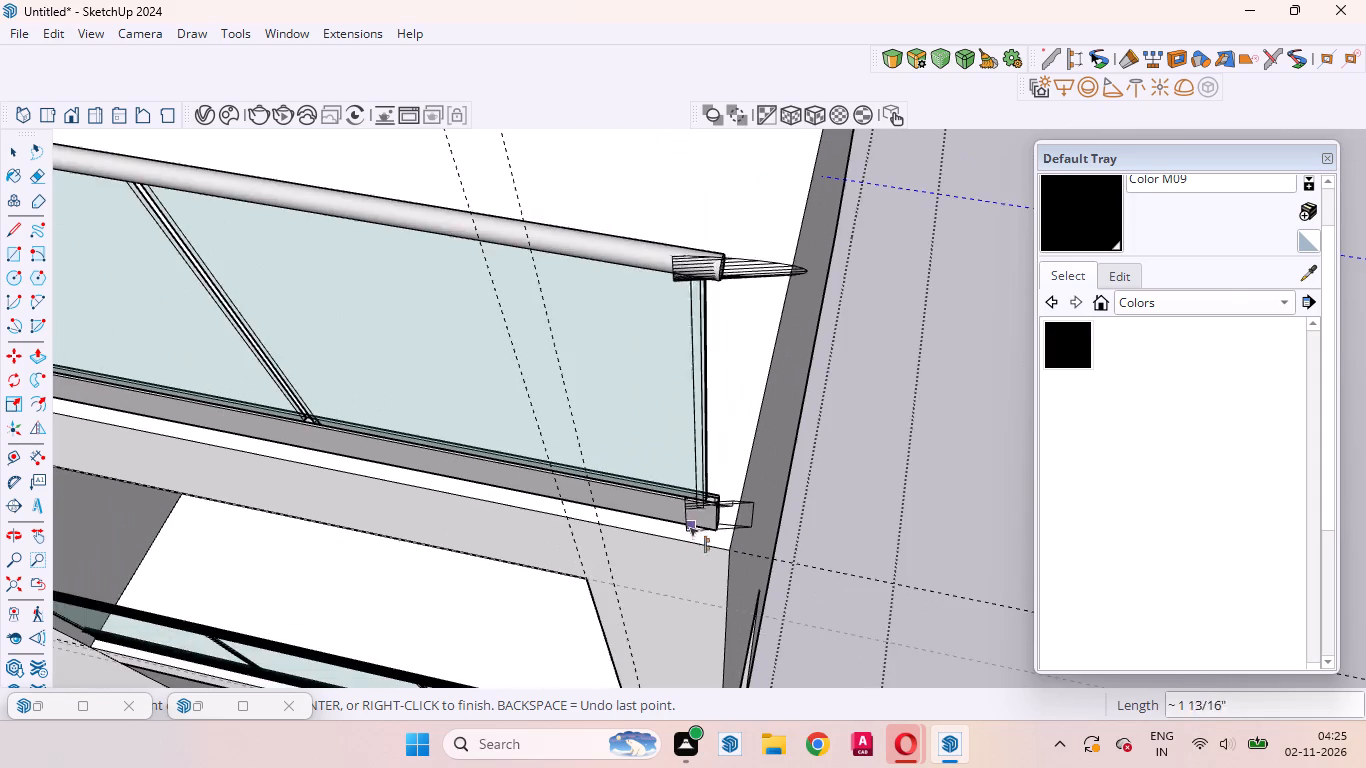
scroll(689, 527, down, 20)
scroll(689, 527, down, 4)
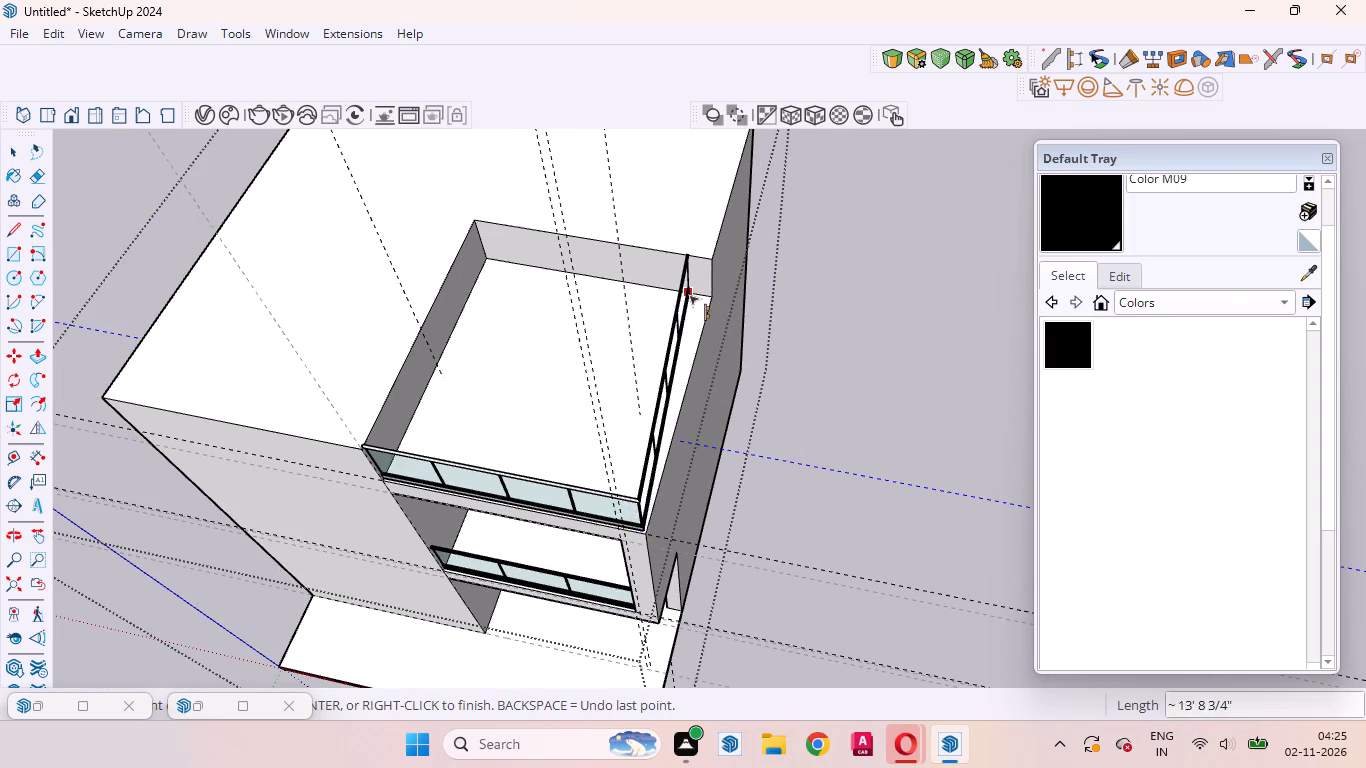
scroll(689, 295, up, 9)
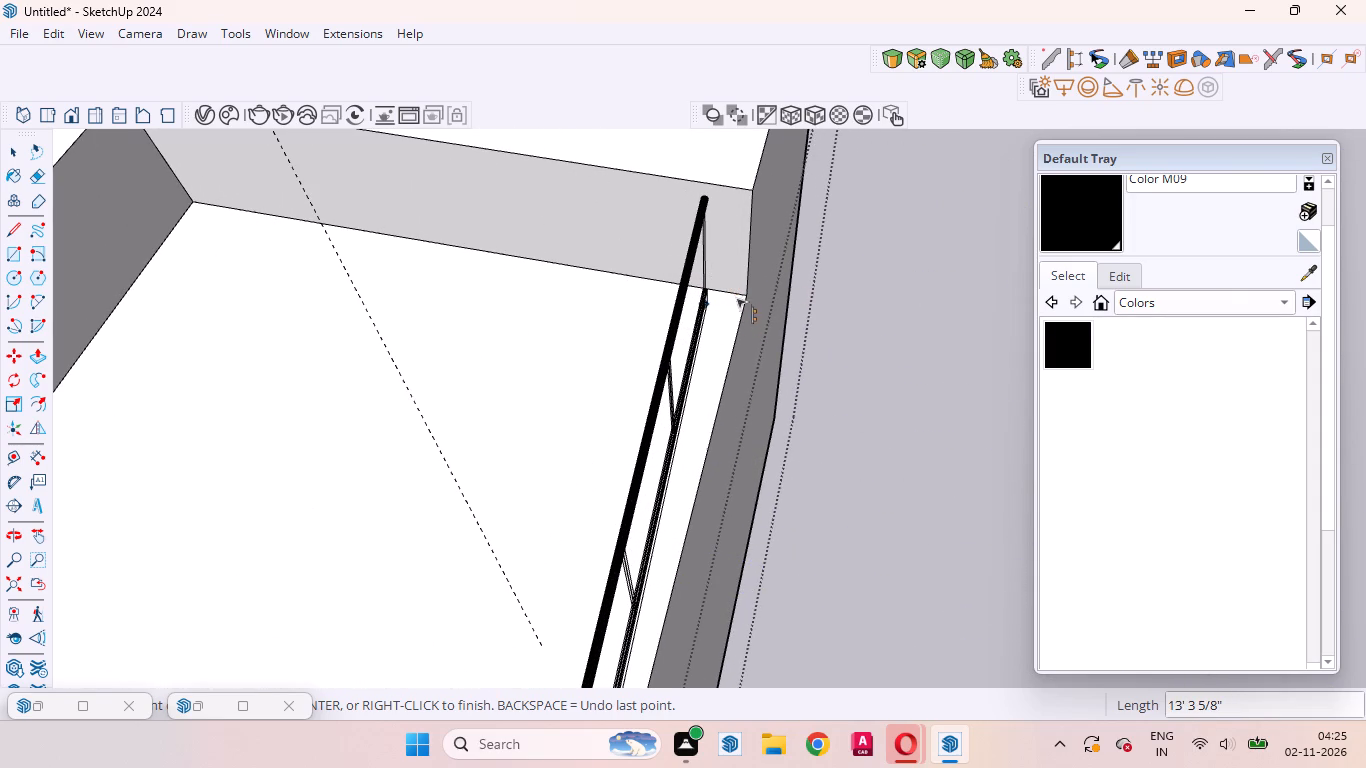
scroll(712, 272, up, 4)
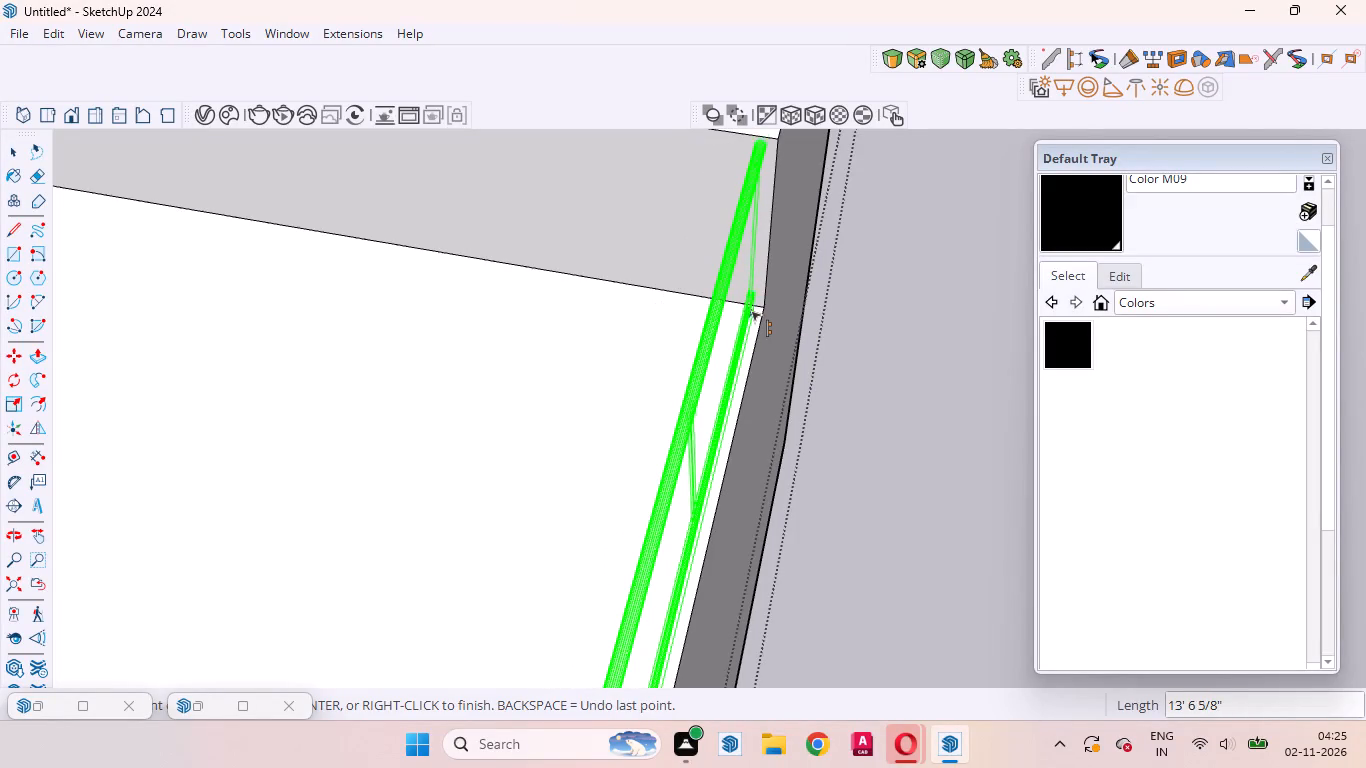
click(752, 308)
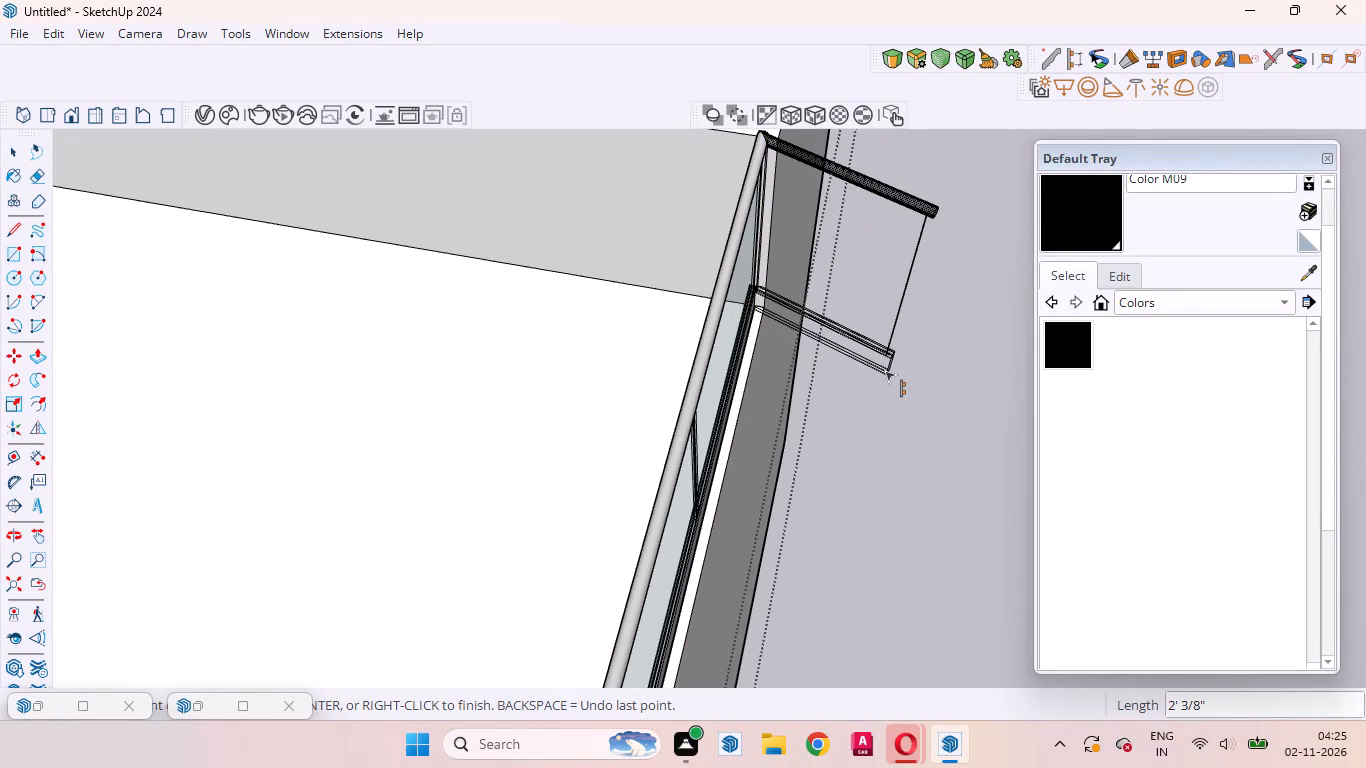
key(space)
Examine the terrace and balcony railings on the elevation from the front and from the side.
scroll(881, 349, down, 13)
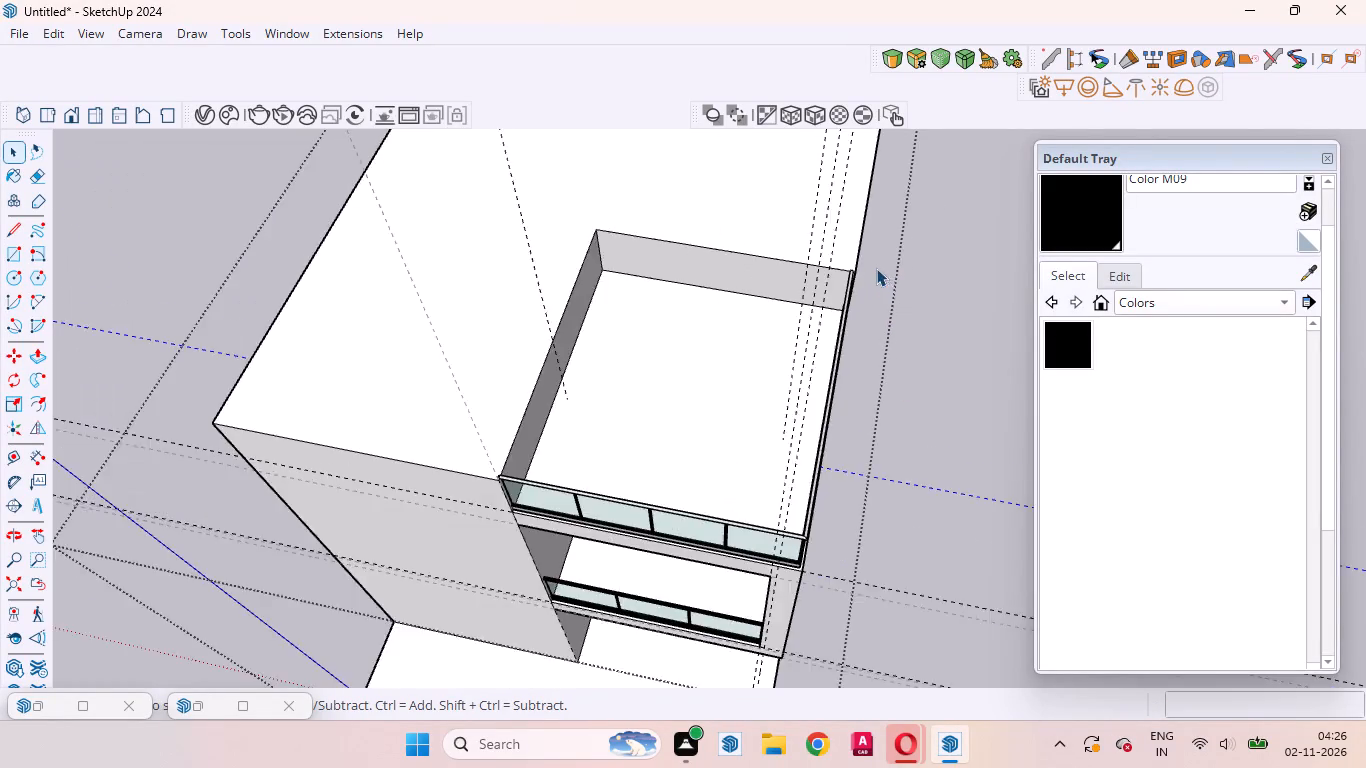
scroll(876, 268, down, 5)
middle_drag(822, 448, 872, 141)
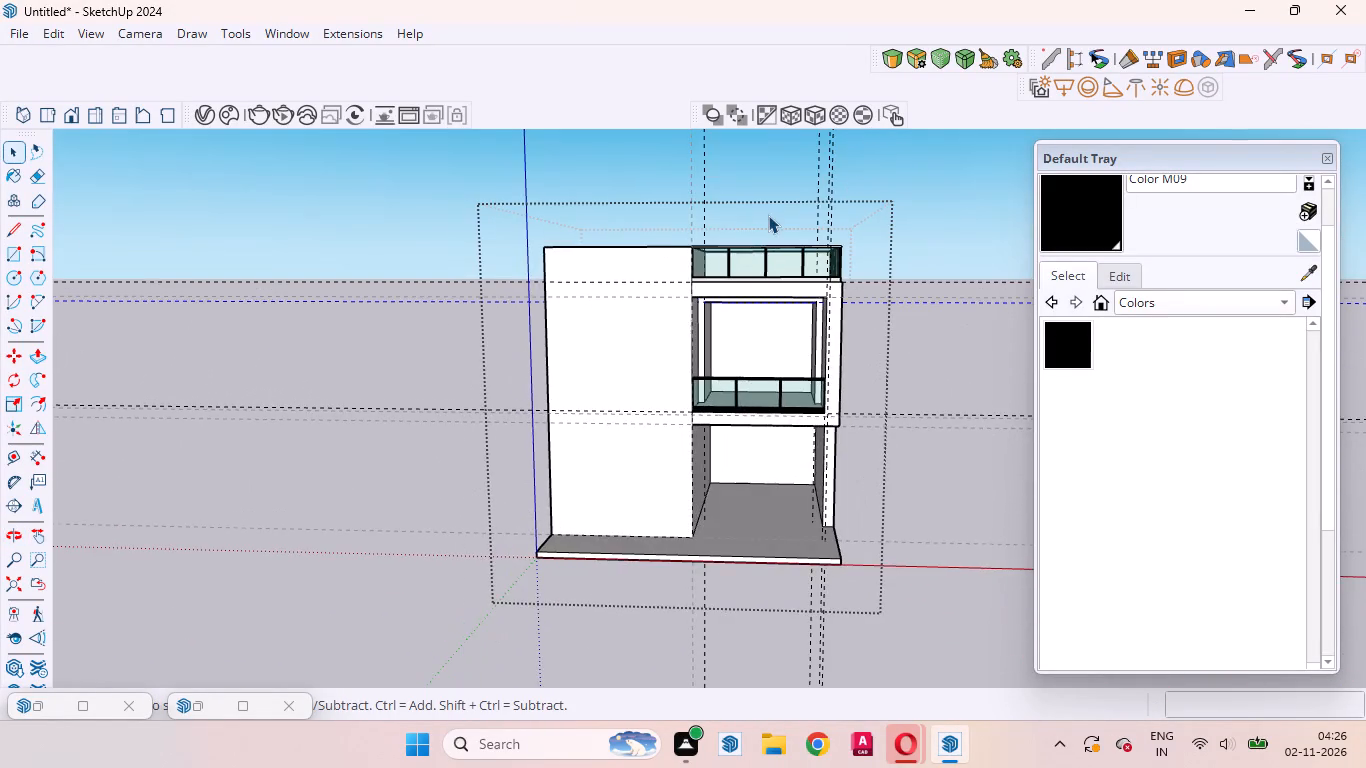
scroll(768, 215, up, 5)
scroll(839, 359, down, 4)
scroll(691, 303, up, 4)
scroll(778, 273, up, 5)
middle_drag(804, 310, 702, 235)
scroll(703, 341, down, 4)
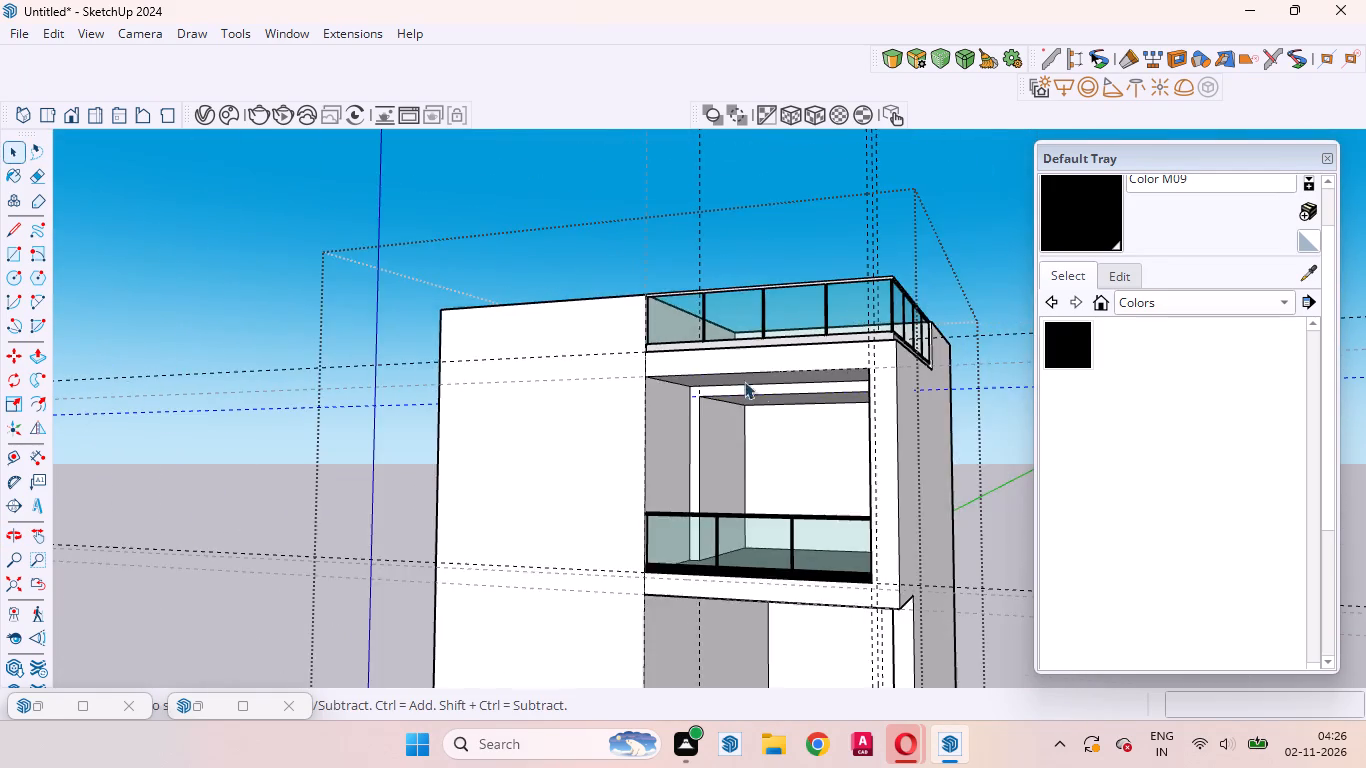
scroll(744, 381, down, 6)
middle_drag(799, 447, 952, 426)
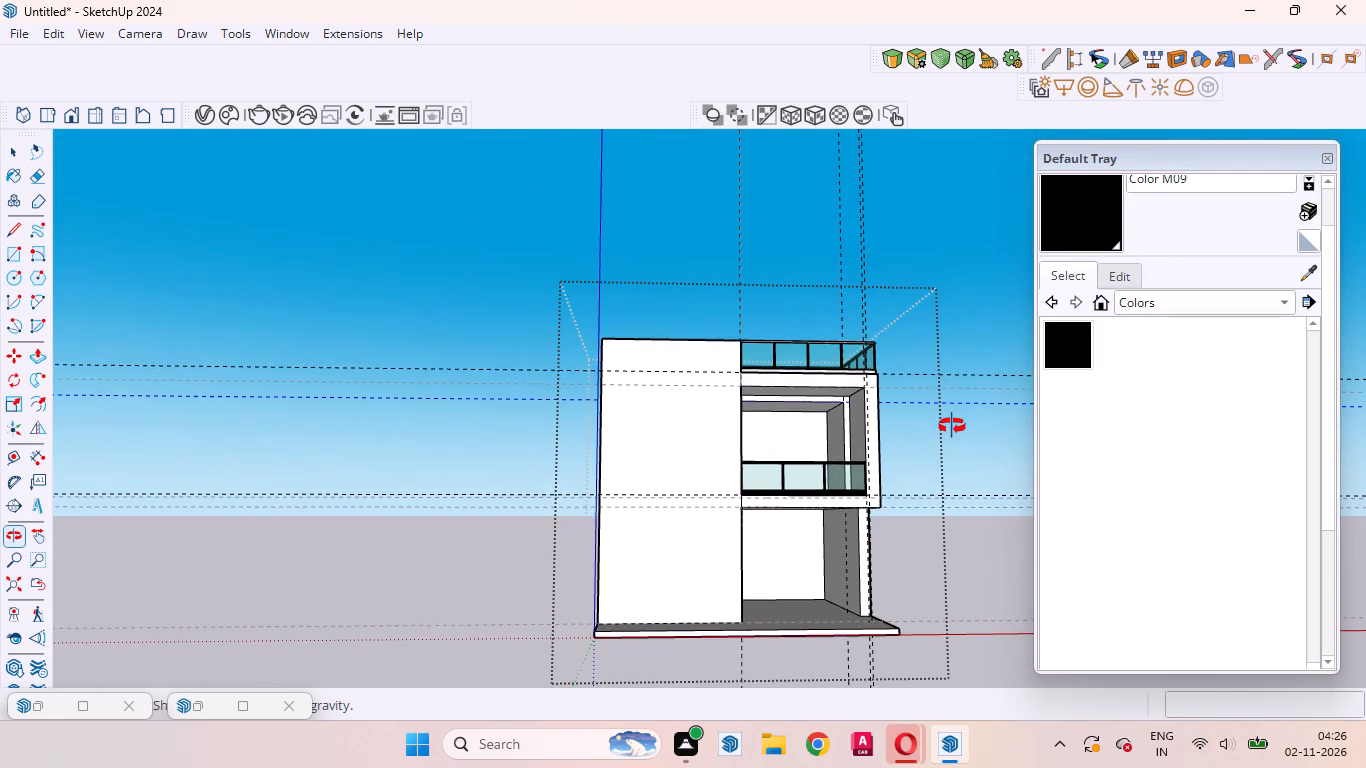
middle_drag(952, 426, 953, 432)
Open the terrace railing for editing and paint its whole bottom rail black with Color M09.
scroll(896, 293, up, 11)
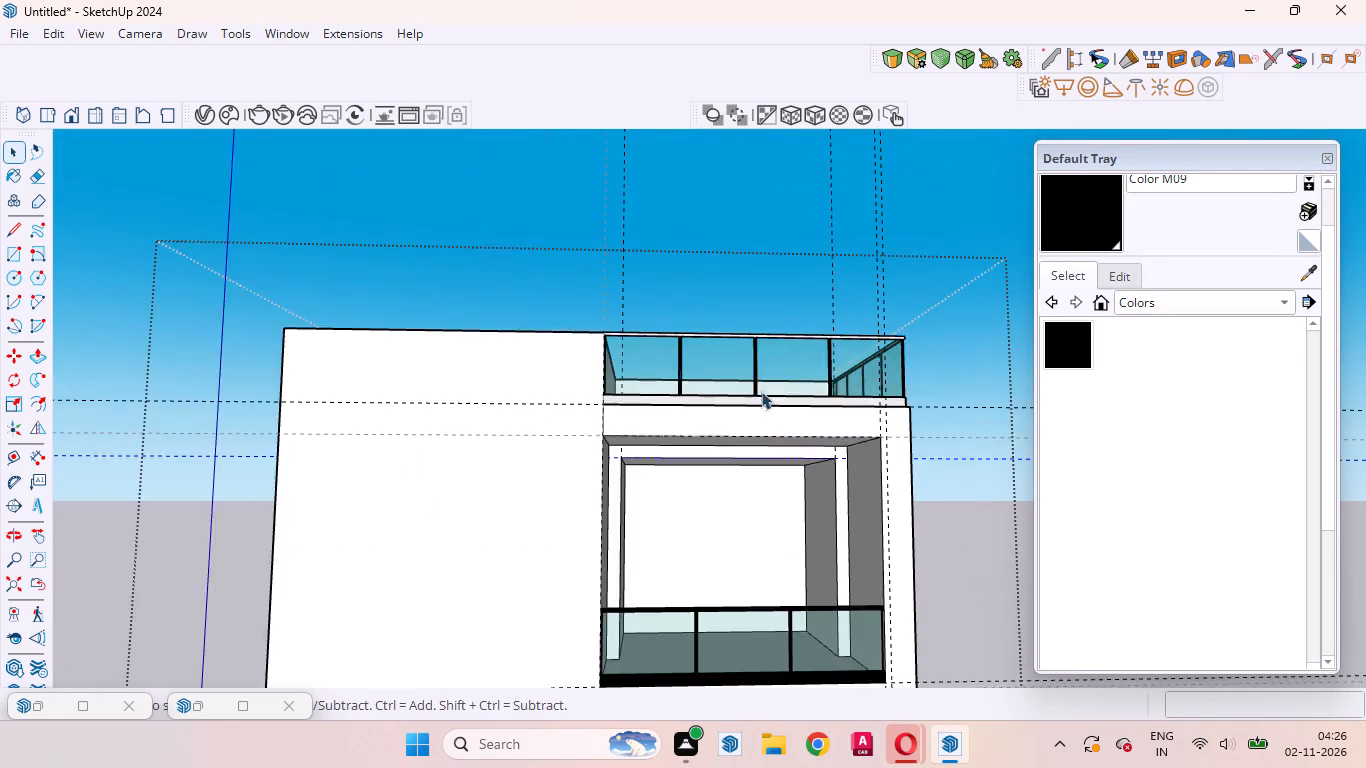
scroll(761, 391, up, 8)
middle_drag(745, 317, 745, 388)
scroll(731, 438, up, 5)
middle_drag(676, 434, 703, 587)
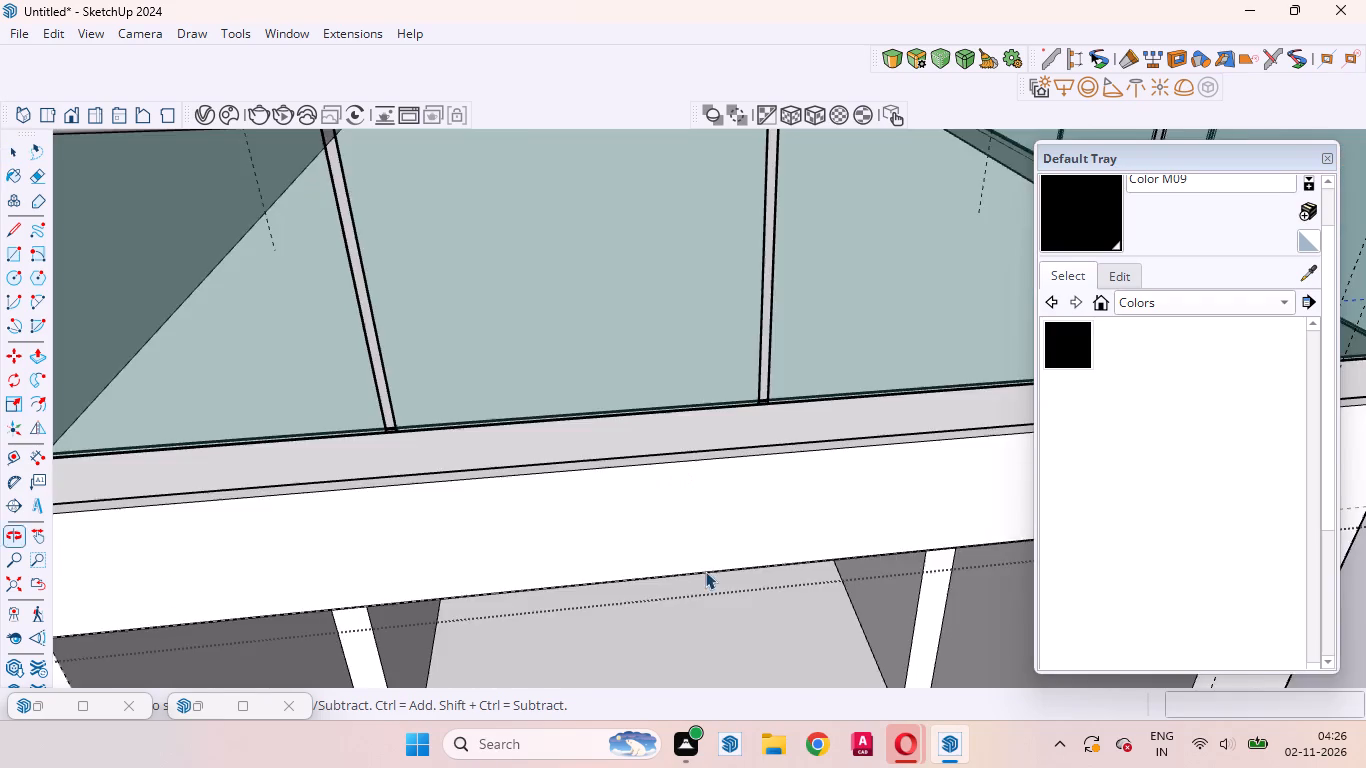
scroll(666, 490, up, 4)
double_click(634, 399)
click(633, 399)
double_click(632, 402)
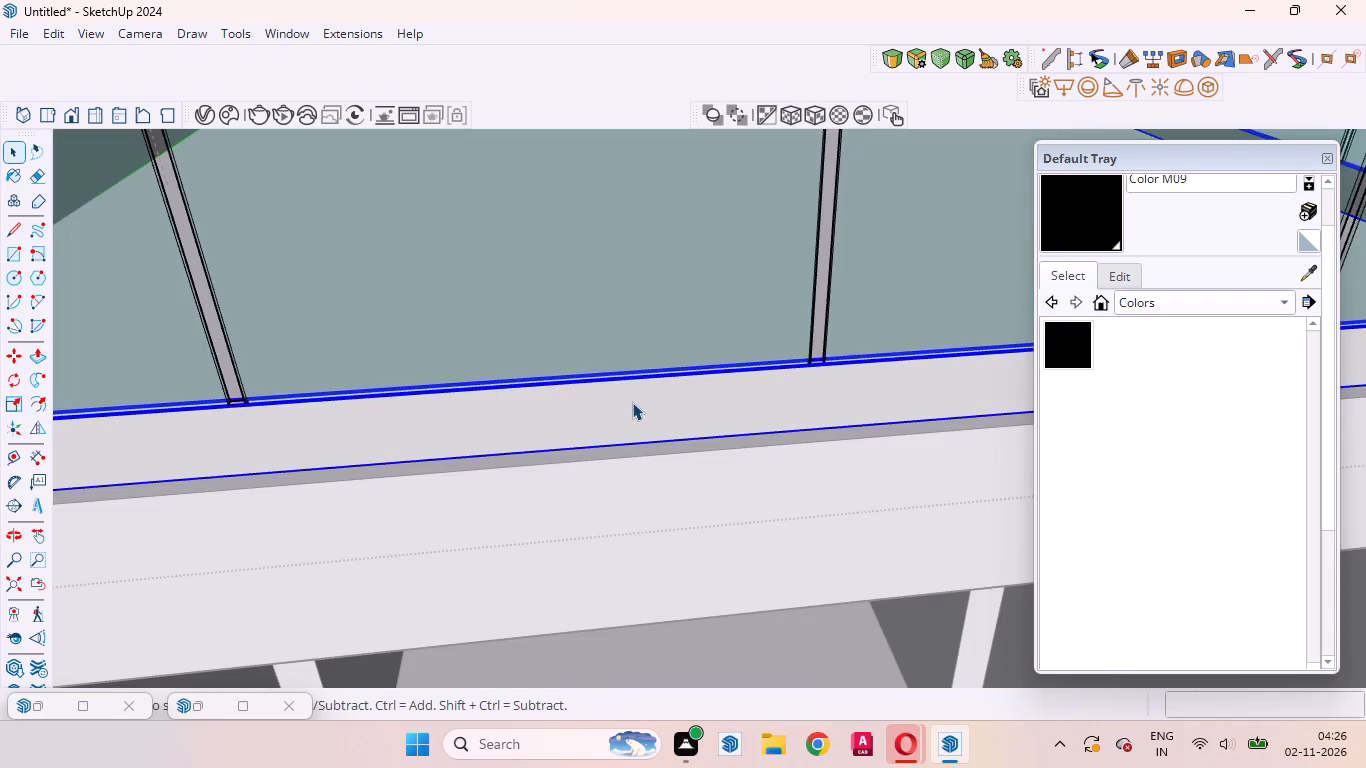
click(632, 402)
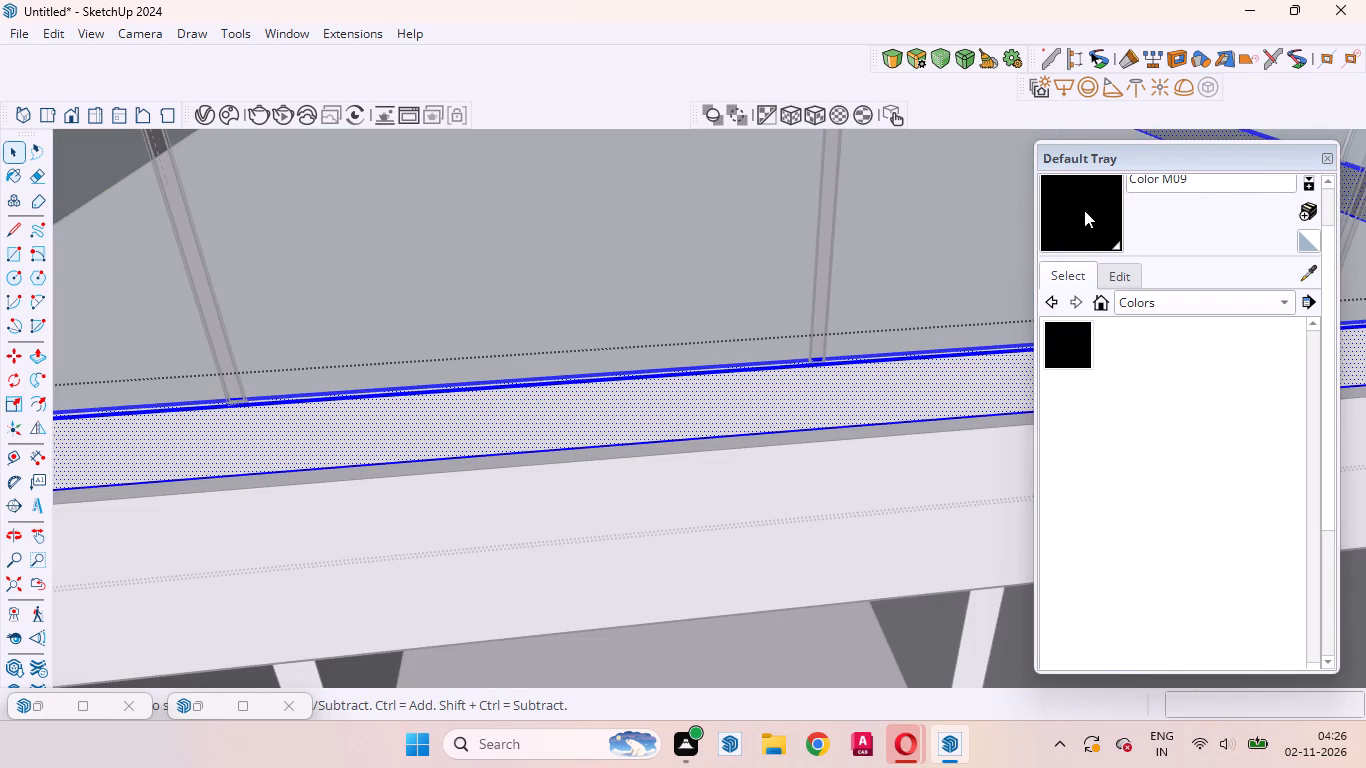
click(1084, 210)
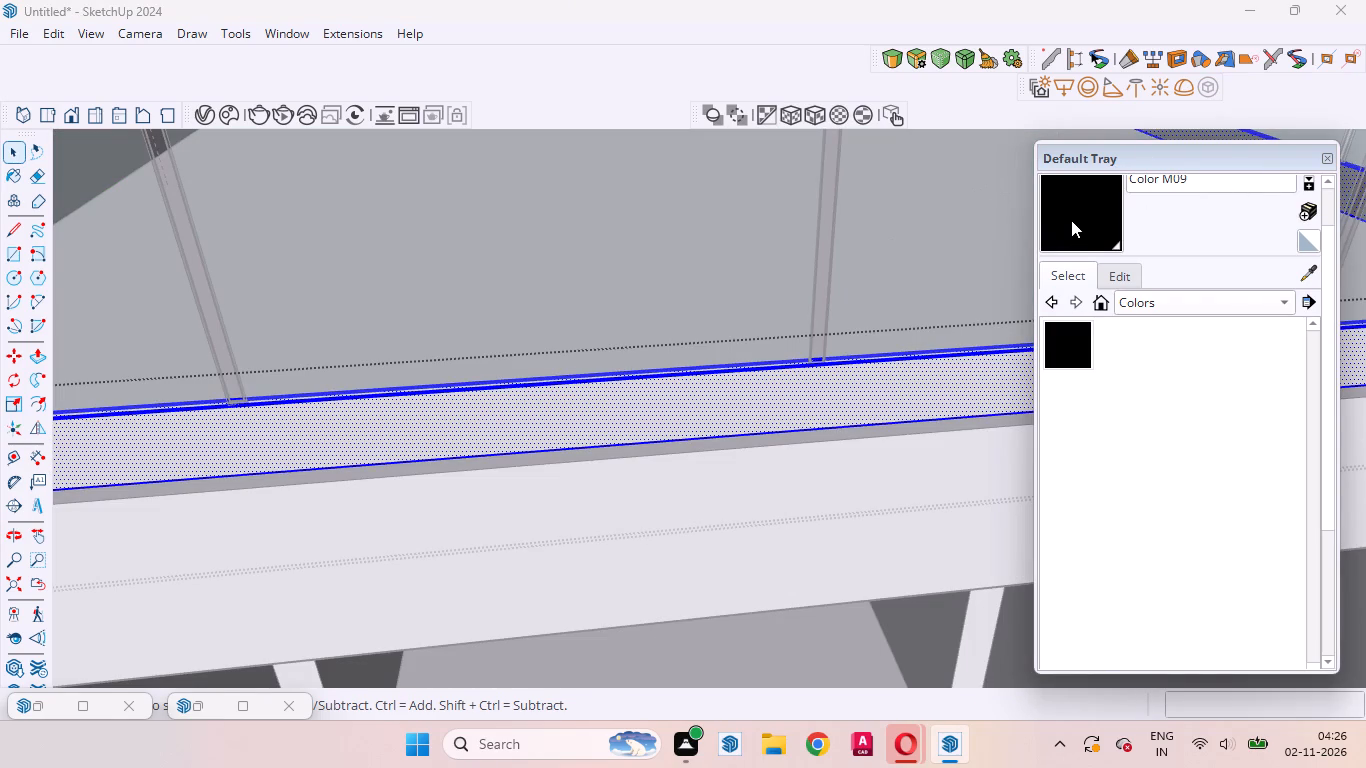
click(1071, 220)
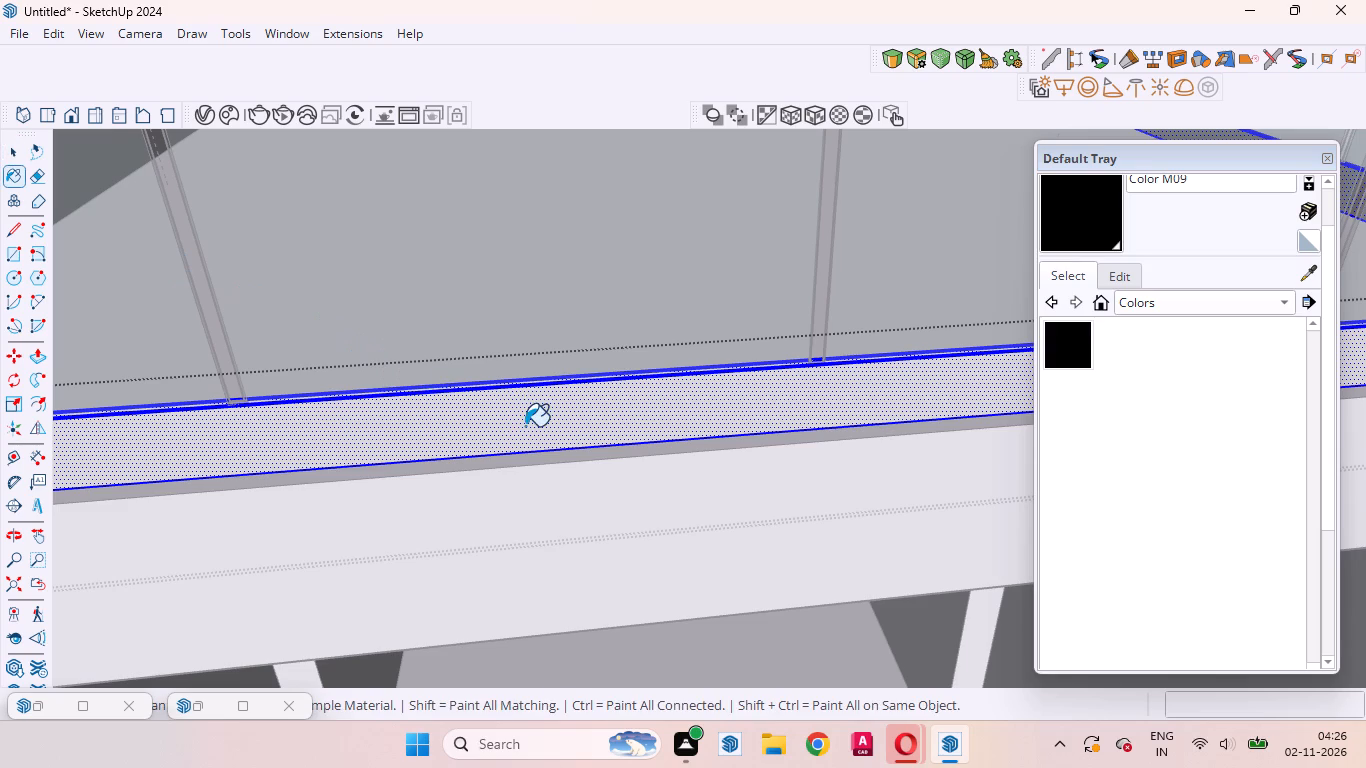
click(526, 424)
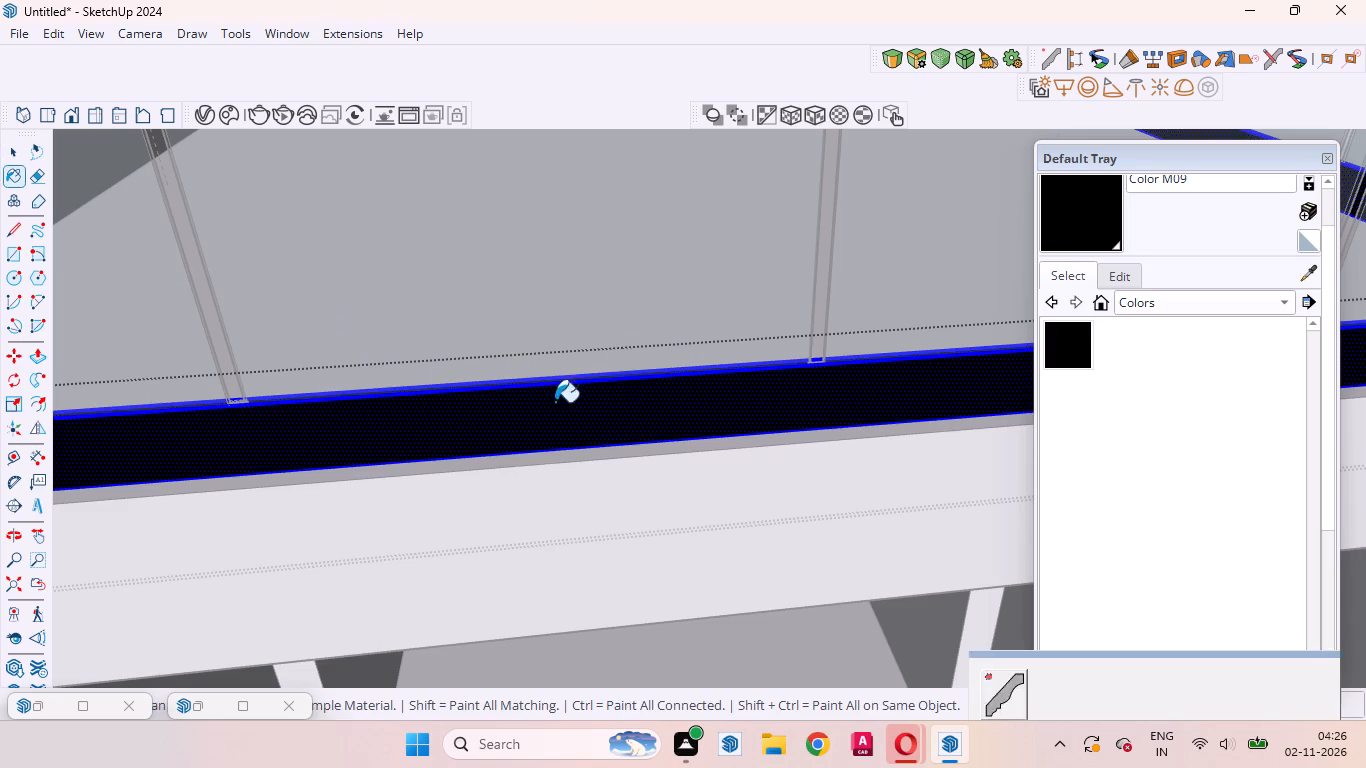
scroll(567, 453, down, 11)
scroll(606, 279, up, 4)
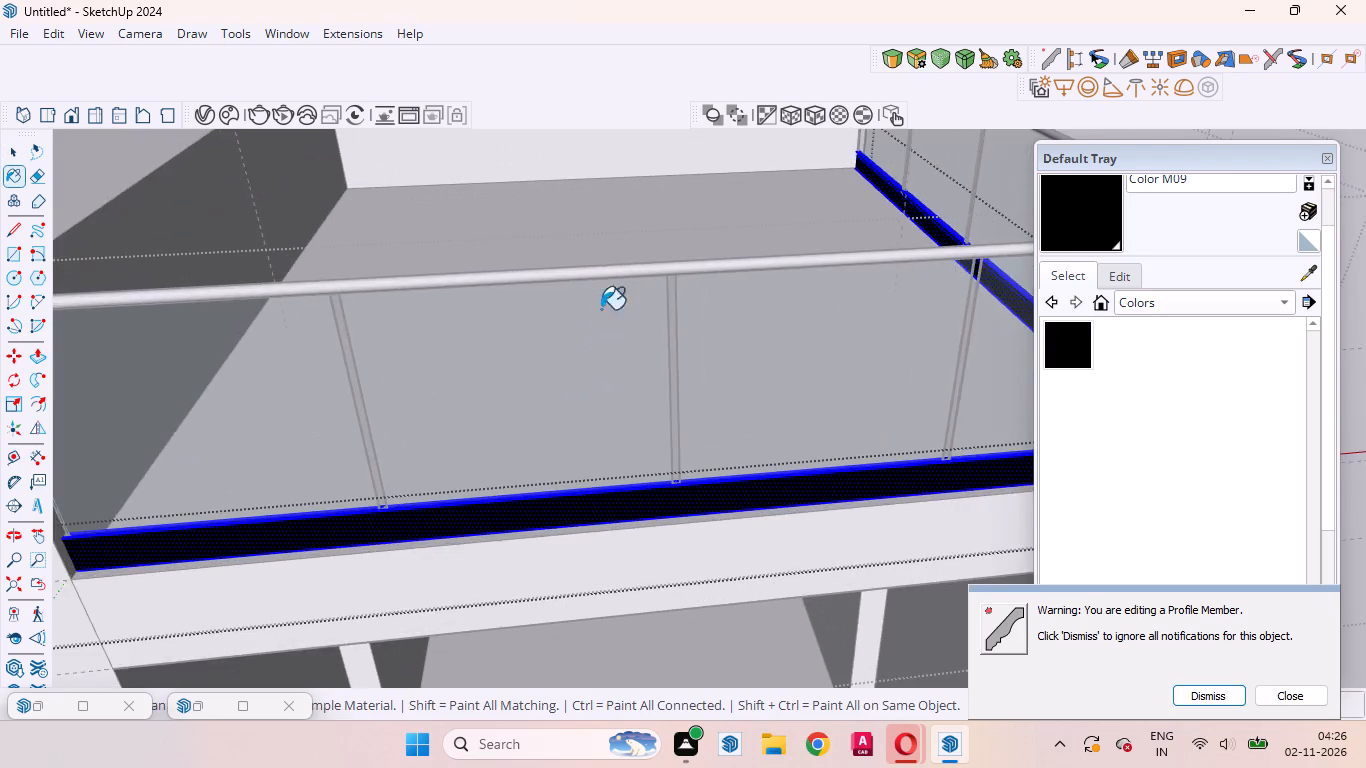
scroll(592, 358, down, 15)
key(space)
click(878, 536)
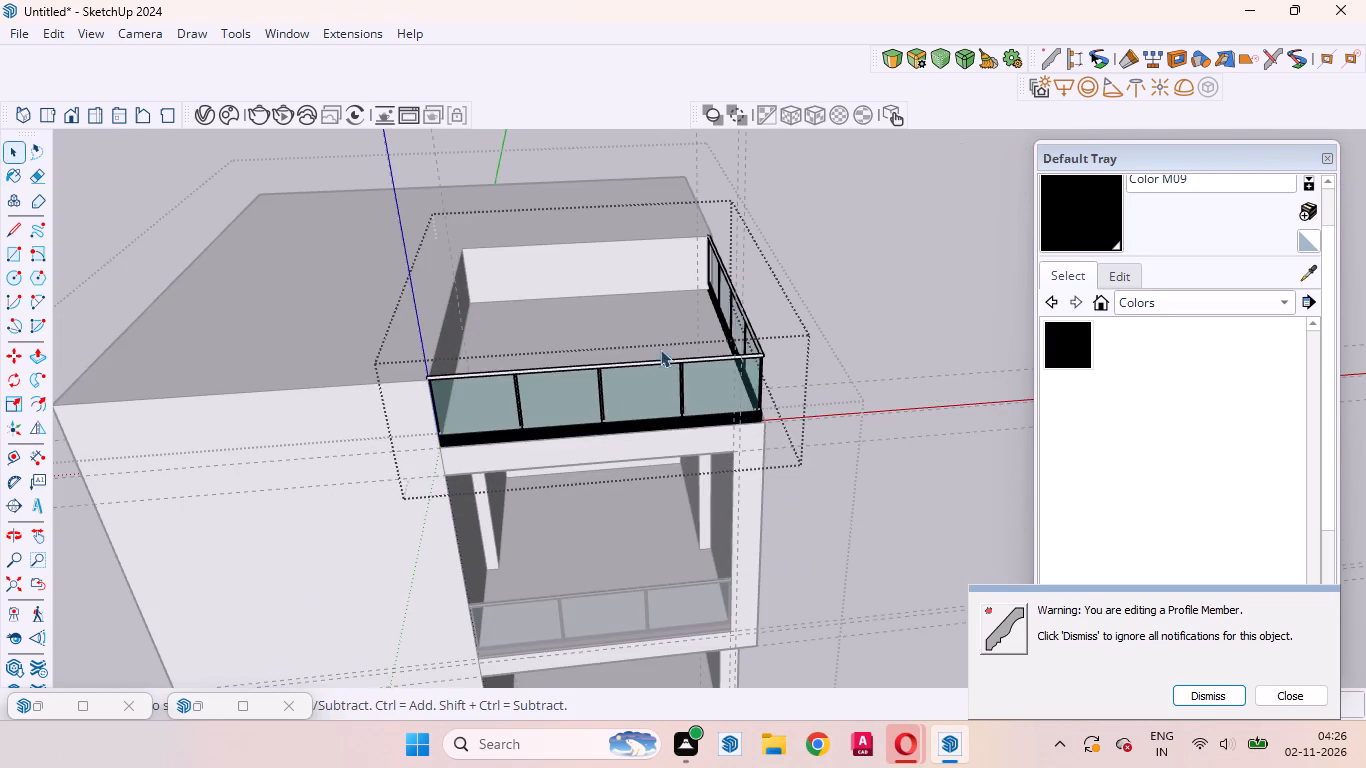
Paint the terrace railing's round top rail black with Color M09 and leave the railing's editing mode.
scroll(571, 340, up, 14)
click(569, 425)
triple_click(572, 432)
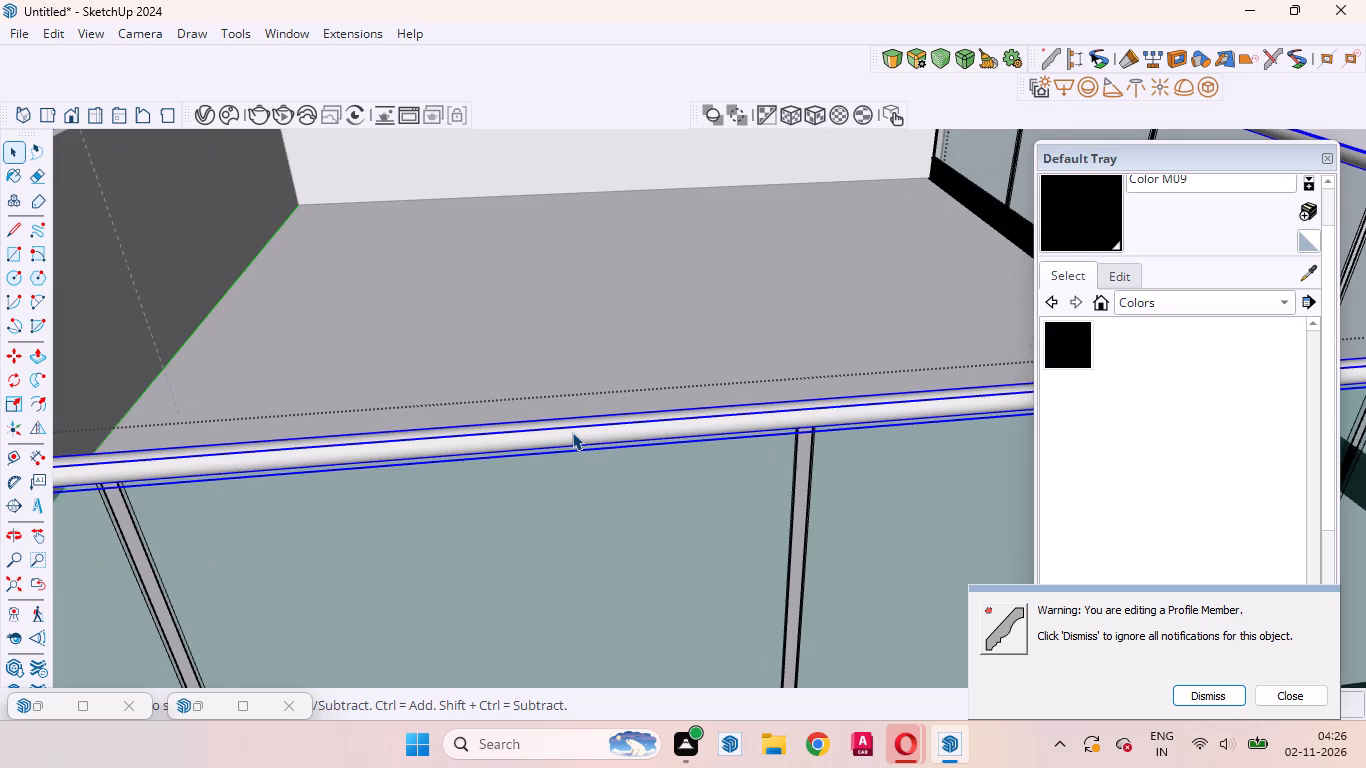
click(1059, 218)
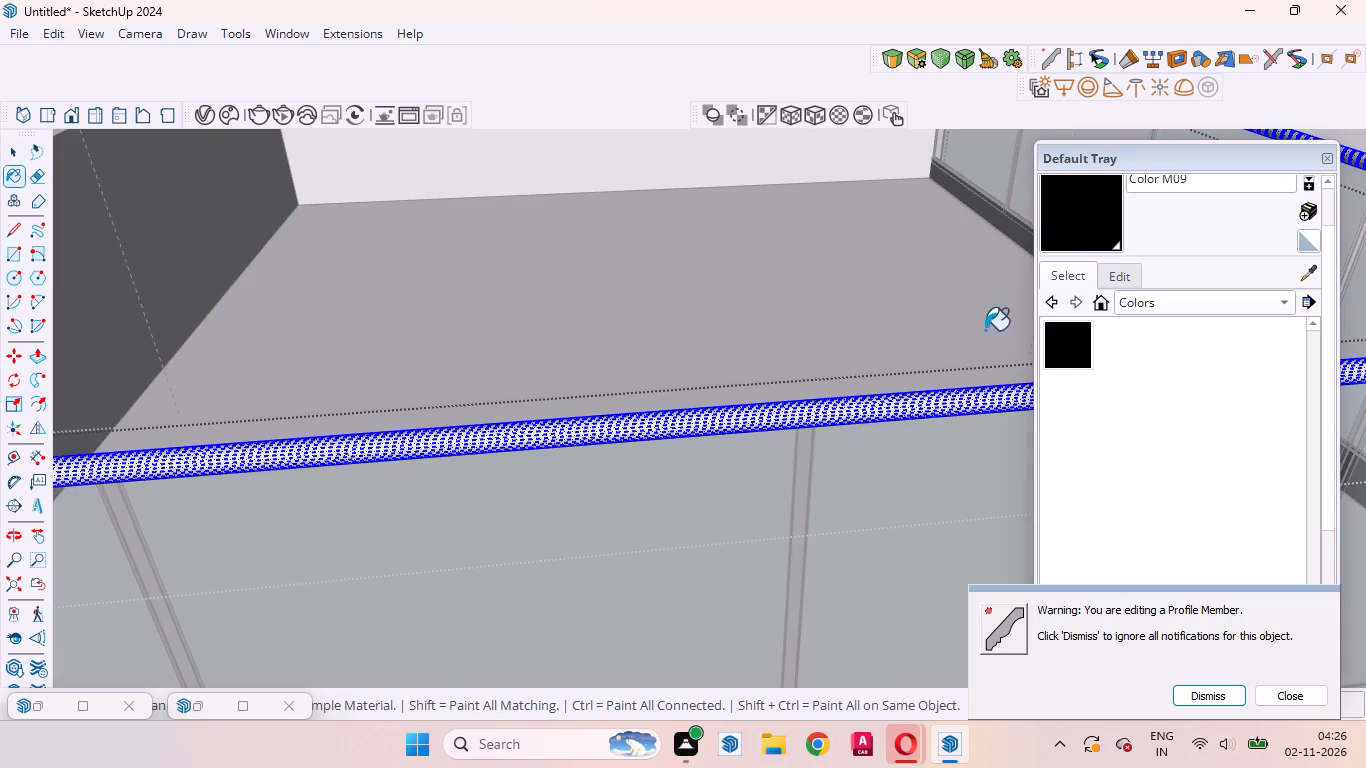
click(842, 414)
key(space)
scroll(729, 366, down, 5)
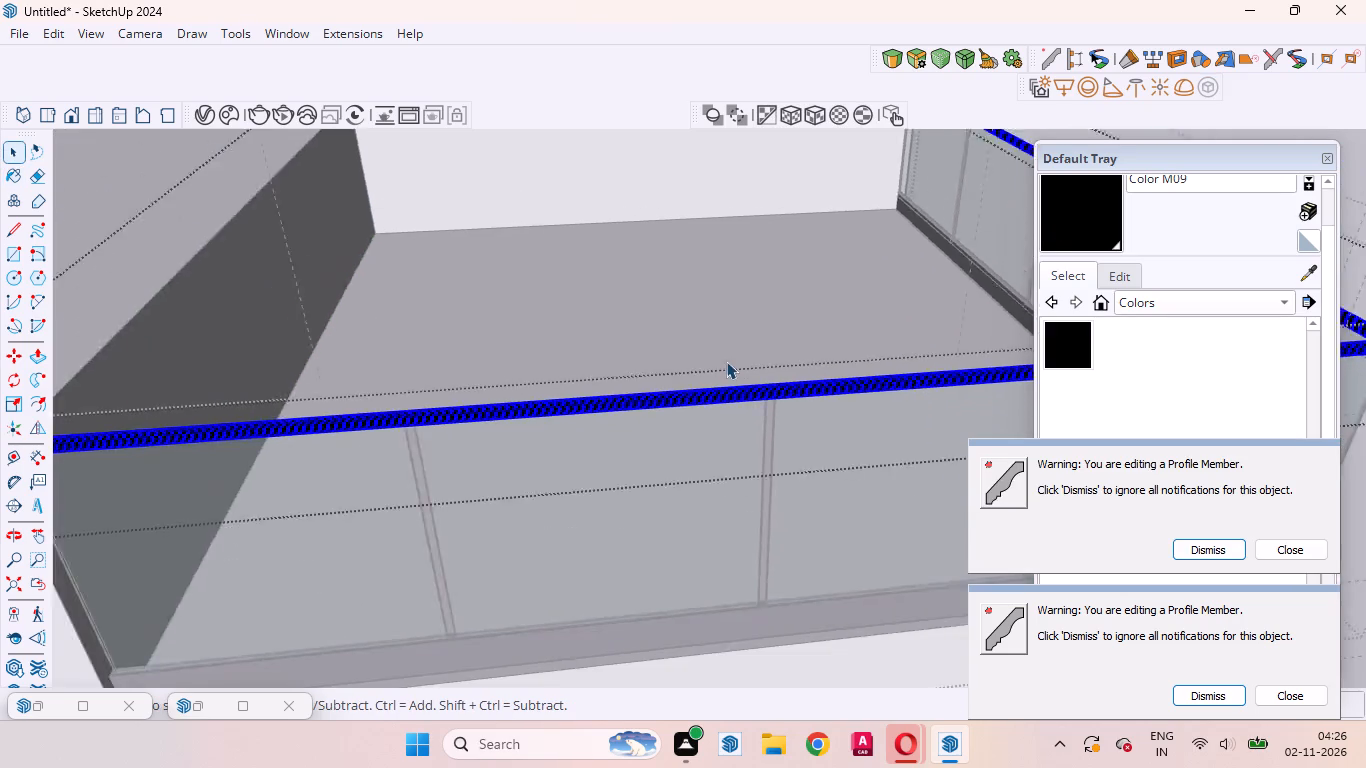
scroll(726, 361, down, 17)
double_click(914, 453)
Divide the roof face with a line about 11' 2" long from the terrace's inner back corner straight to the rear roof edge.
middle_drag(896, 439, 846, 163)
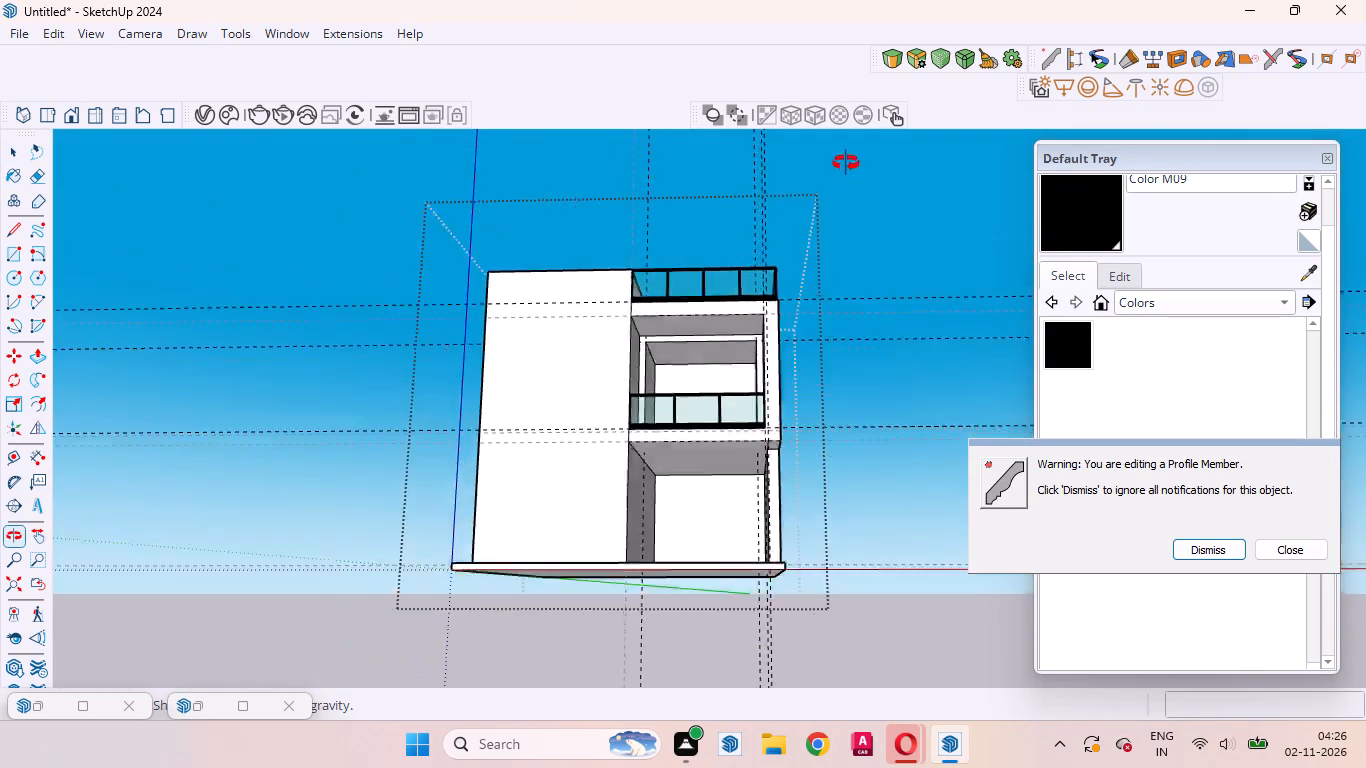
middle_drag(846, 163, 905, 436)
middle_drag(905, 436, 892, 430)
middle_click(892, 430)
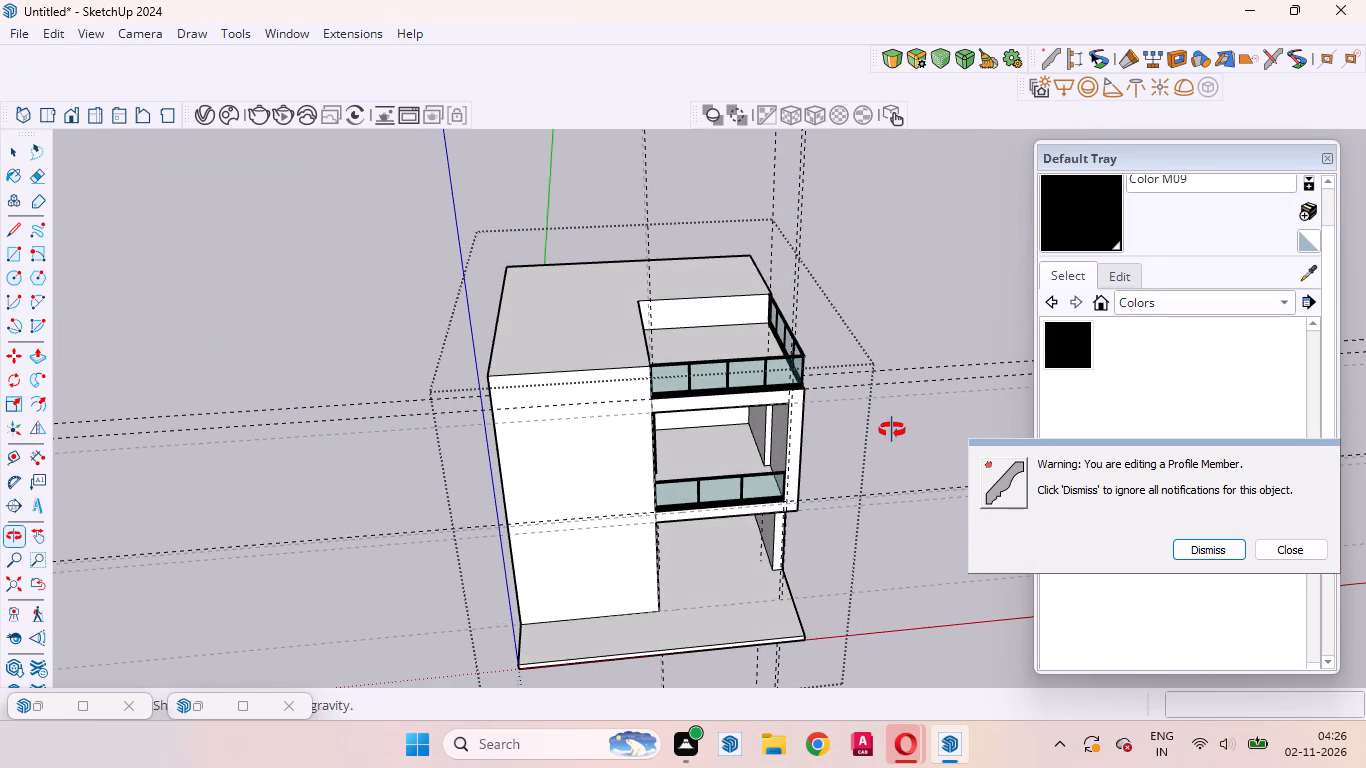
middle_drag(892, 429, 903, 437)
scroll(178, 212, up, 5)
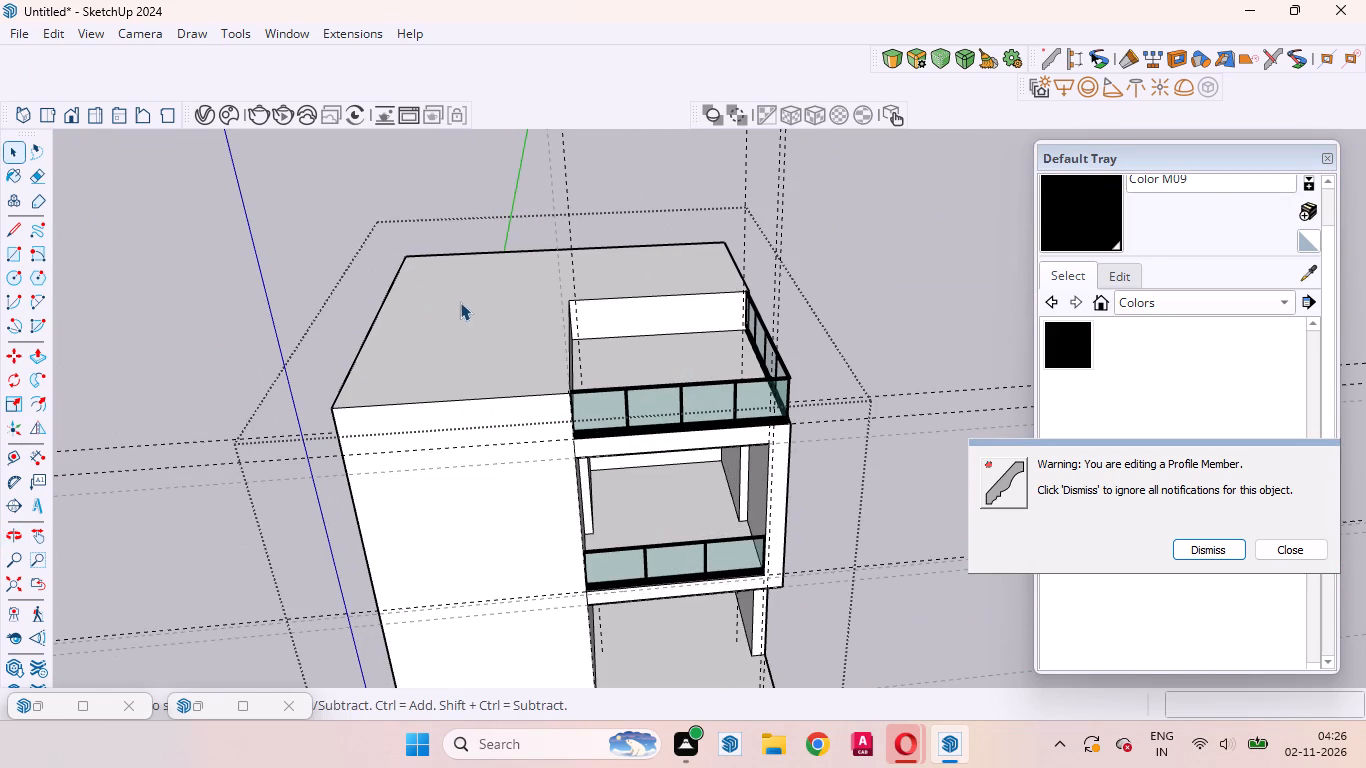
click(482, 344)
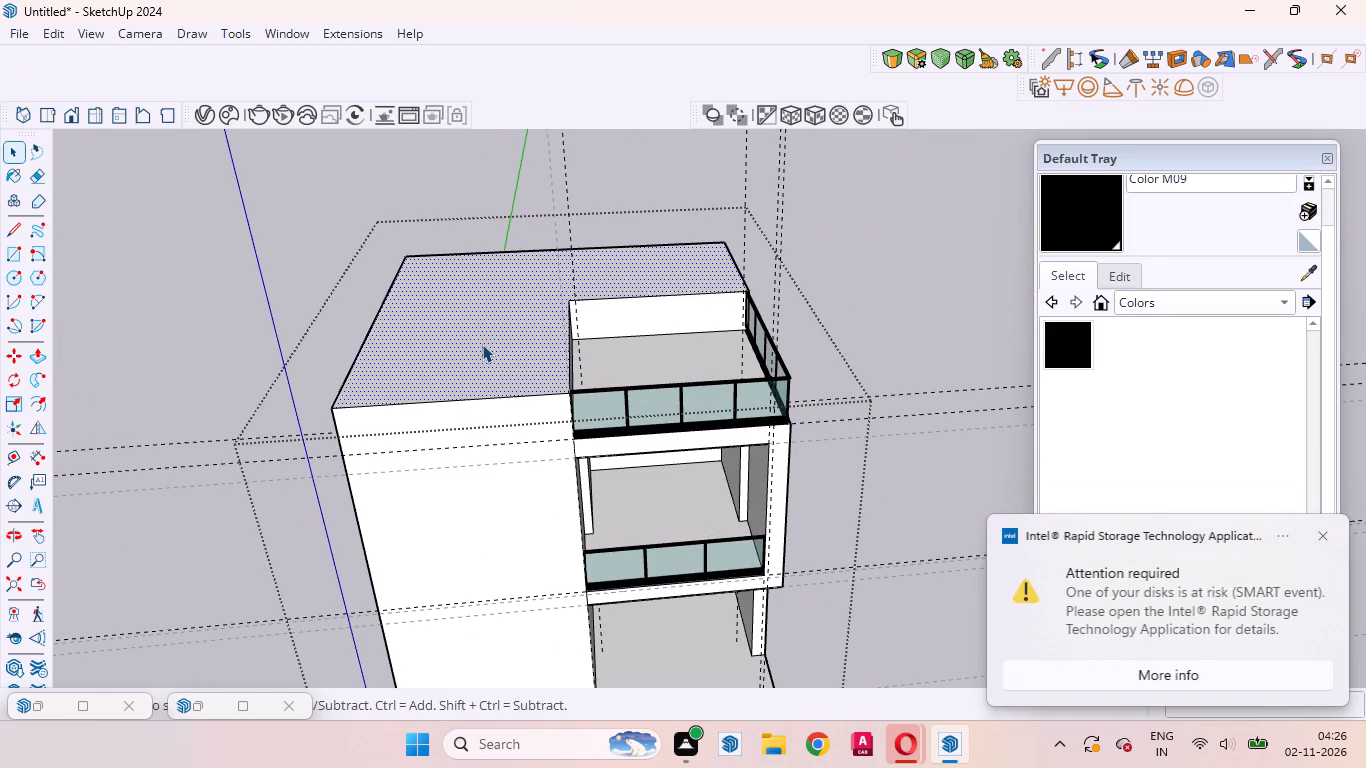
scroll(571, 279, up, 9)
middle_drag(567, 313, 623, 446)
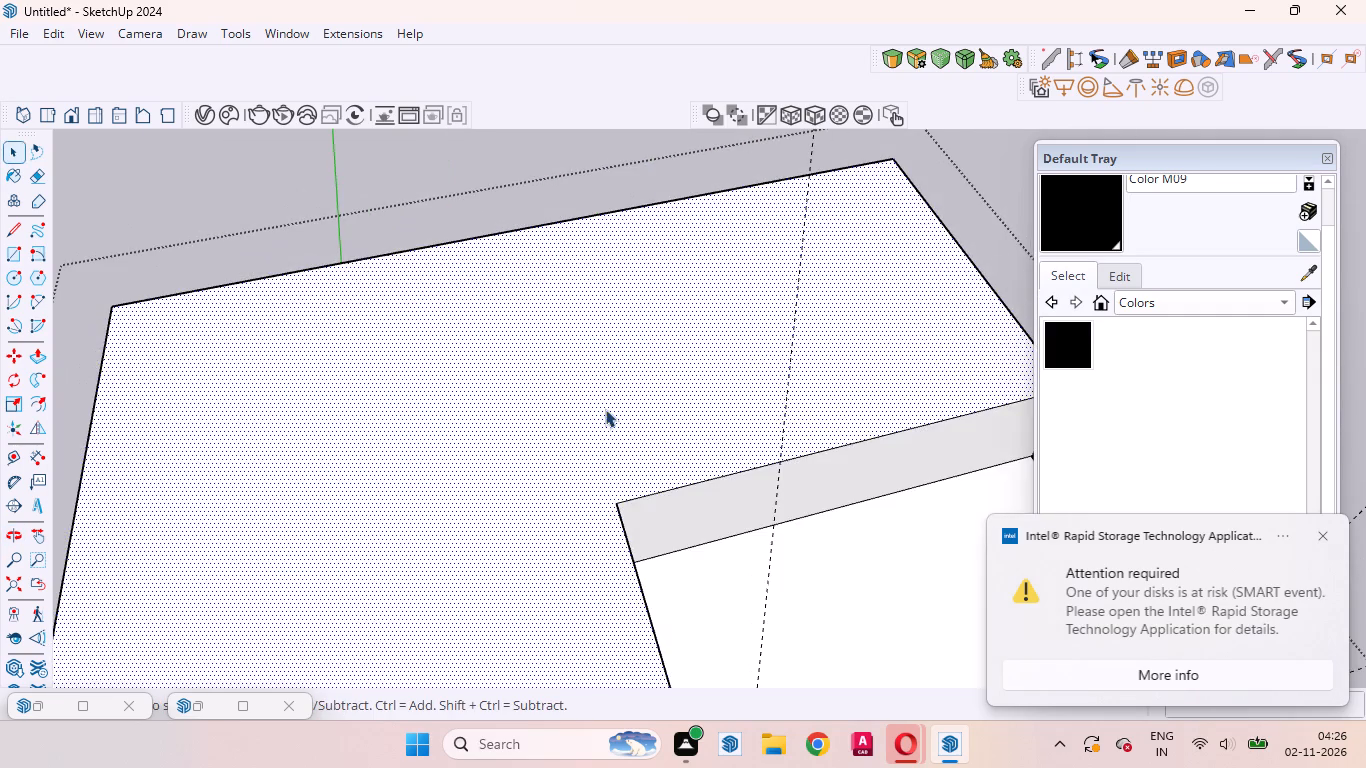
scroll(603, 407, down, 10)
scroll(606, 419, up, 5)
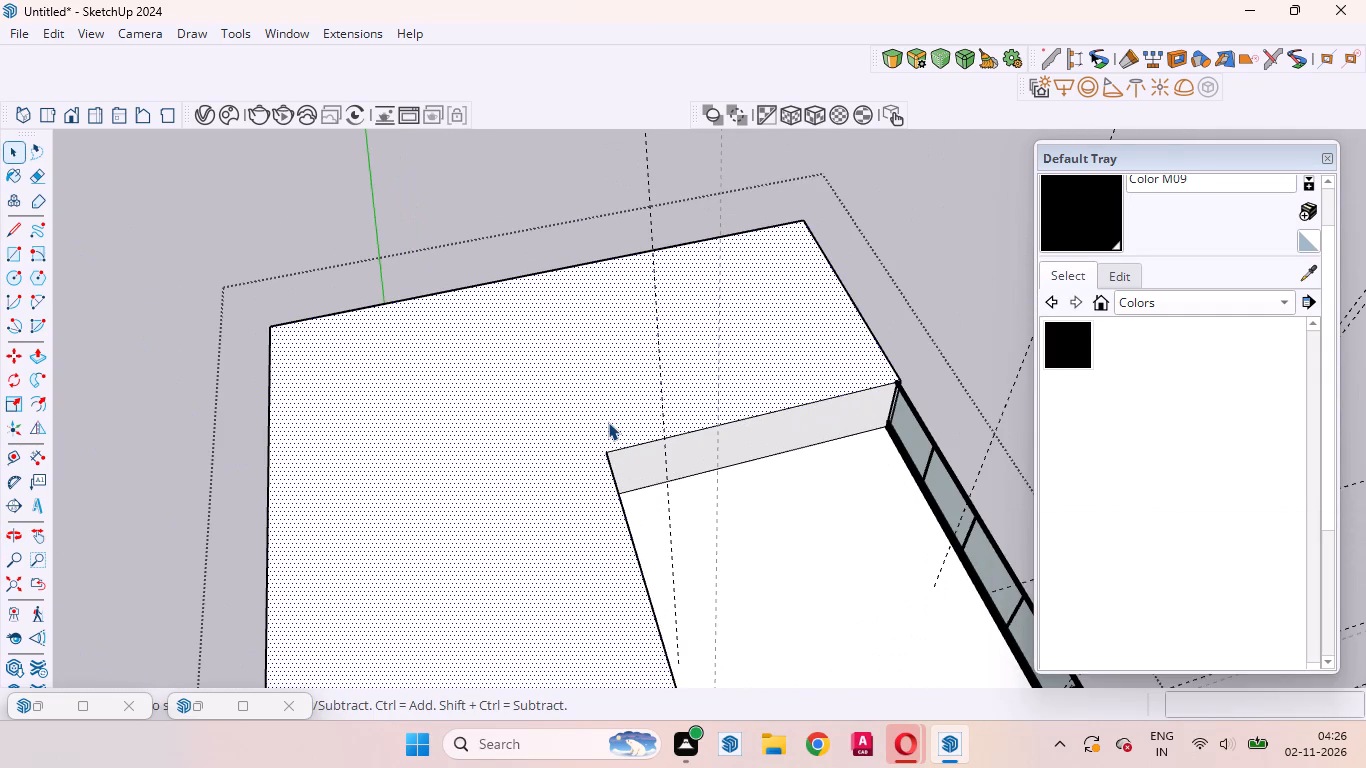
key(l)
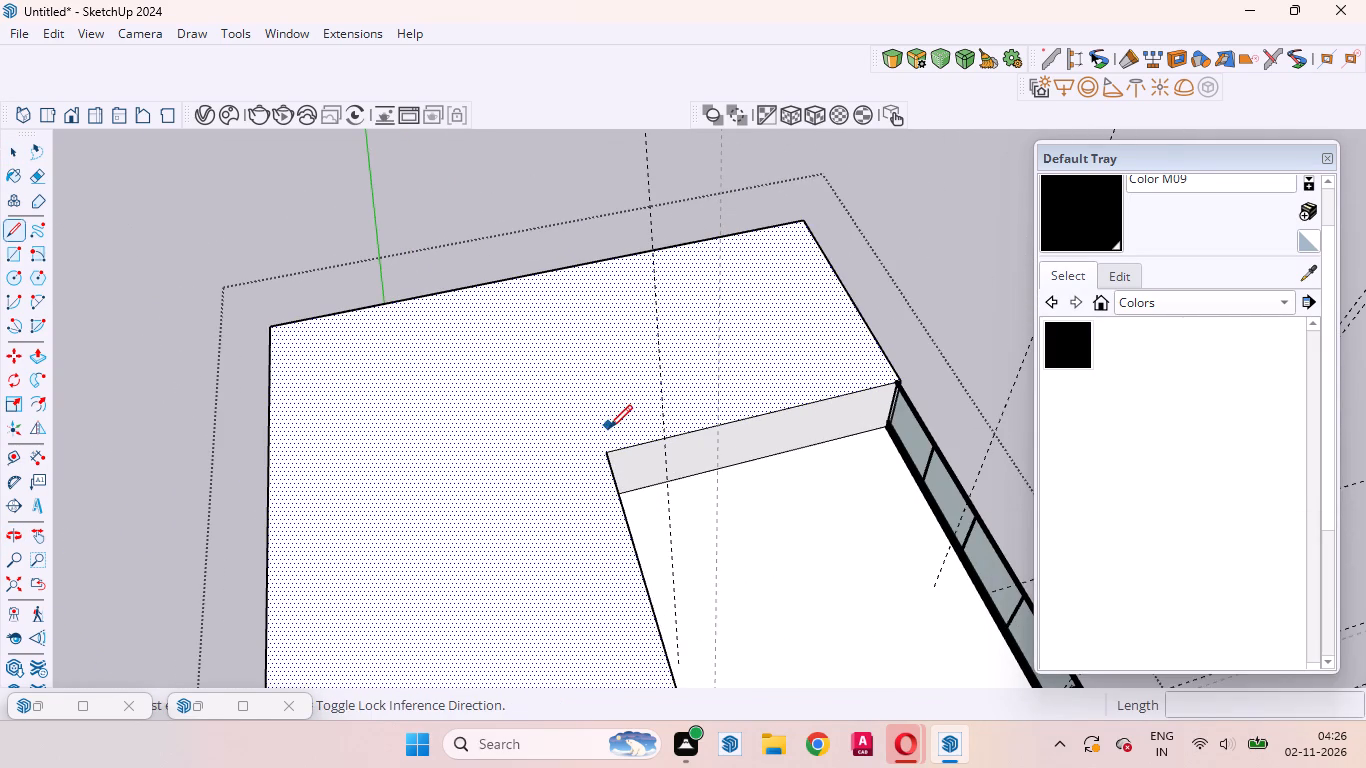
scroll(609, 429, up, 5)
click(602, 470)
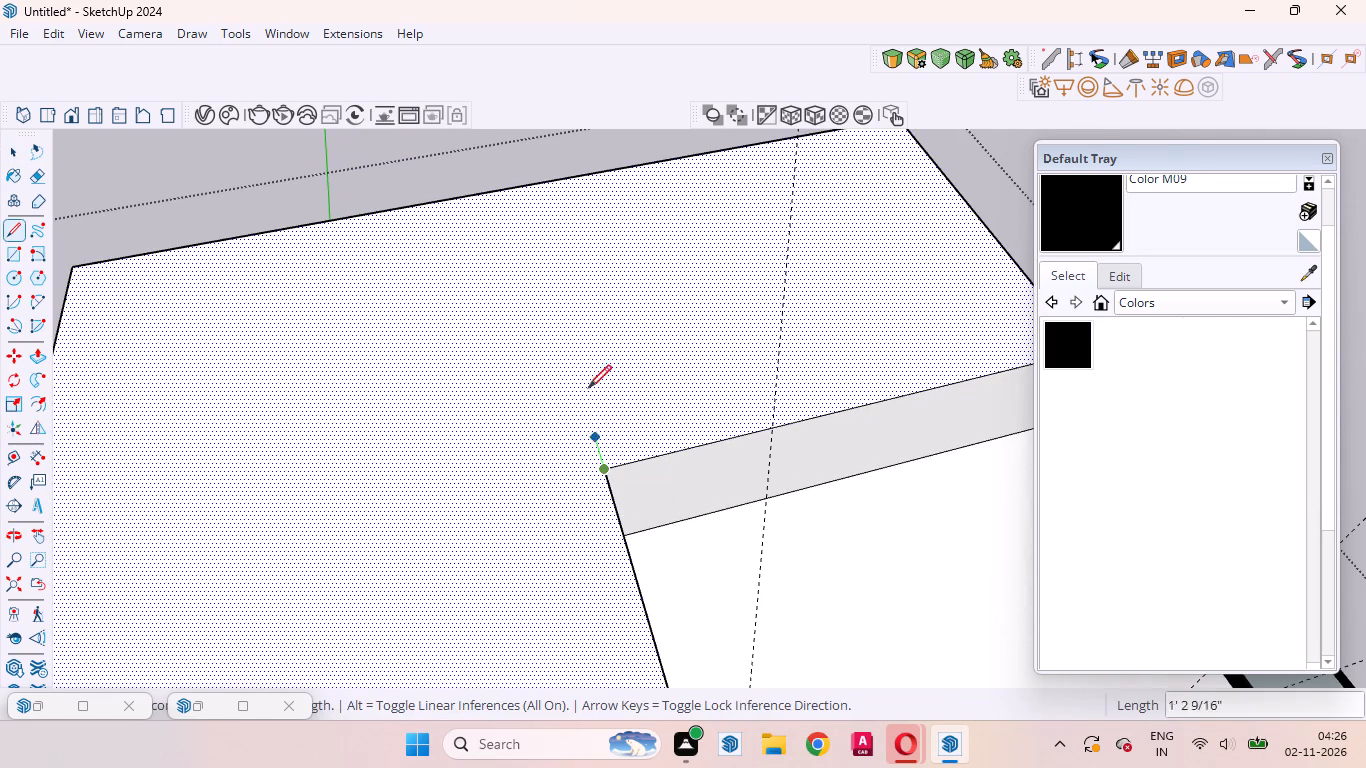
click(522, 189)
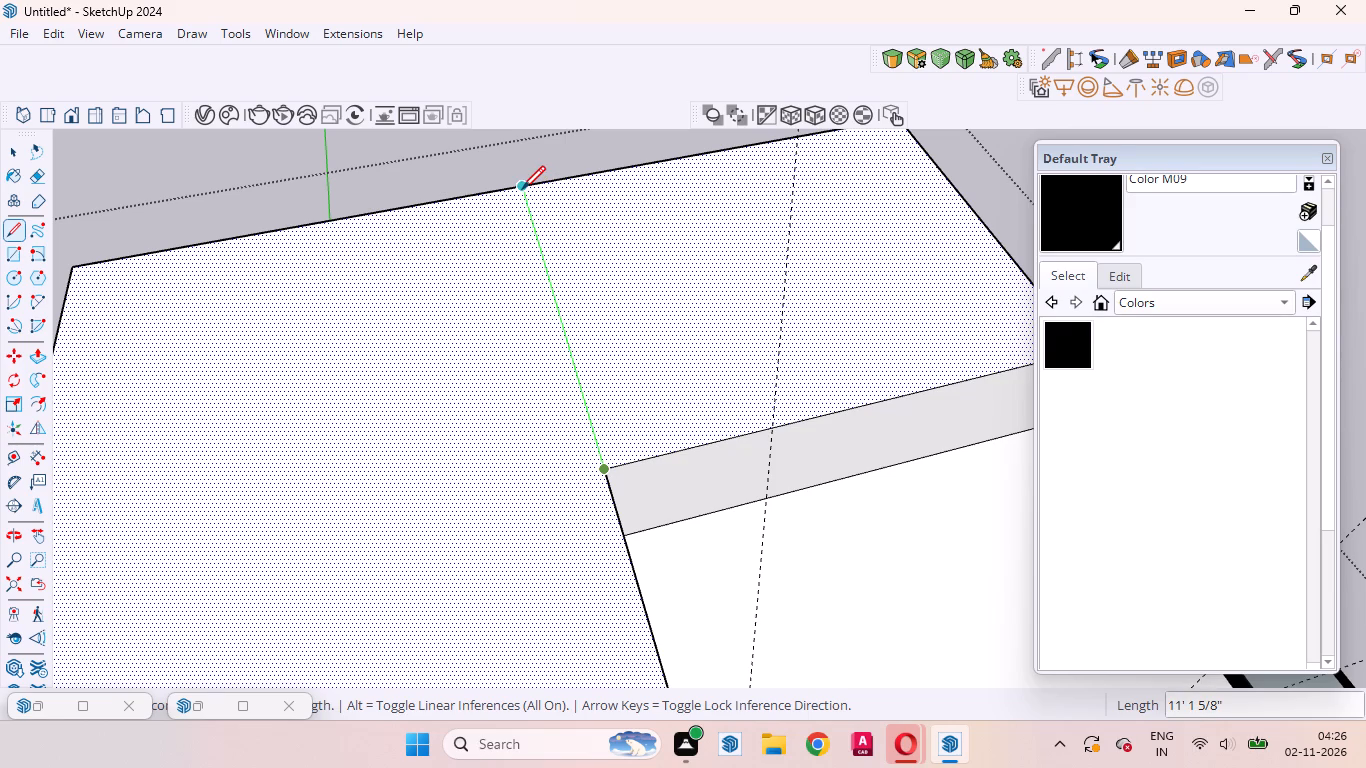
key(space)
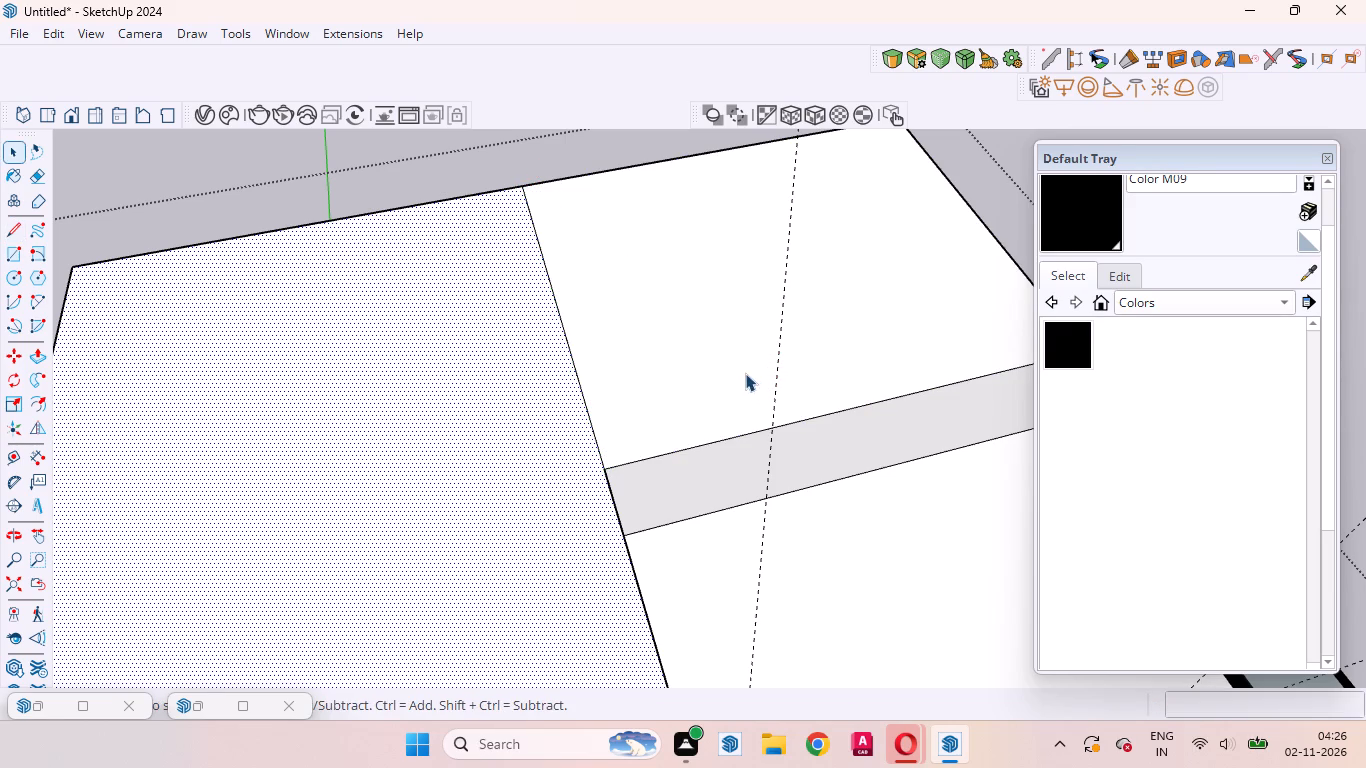
Push the divided rear roof section down 2' 11" to the terrace floor level and delete the leftover edge between the two faces.
click(729, 369)
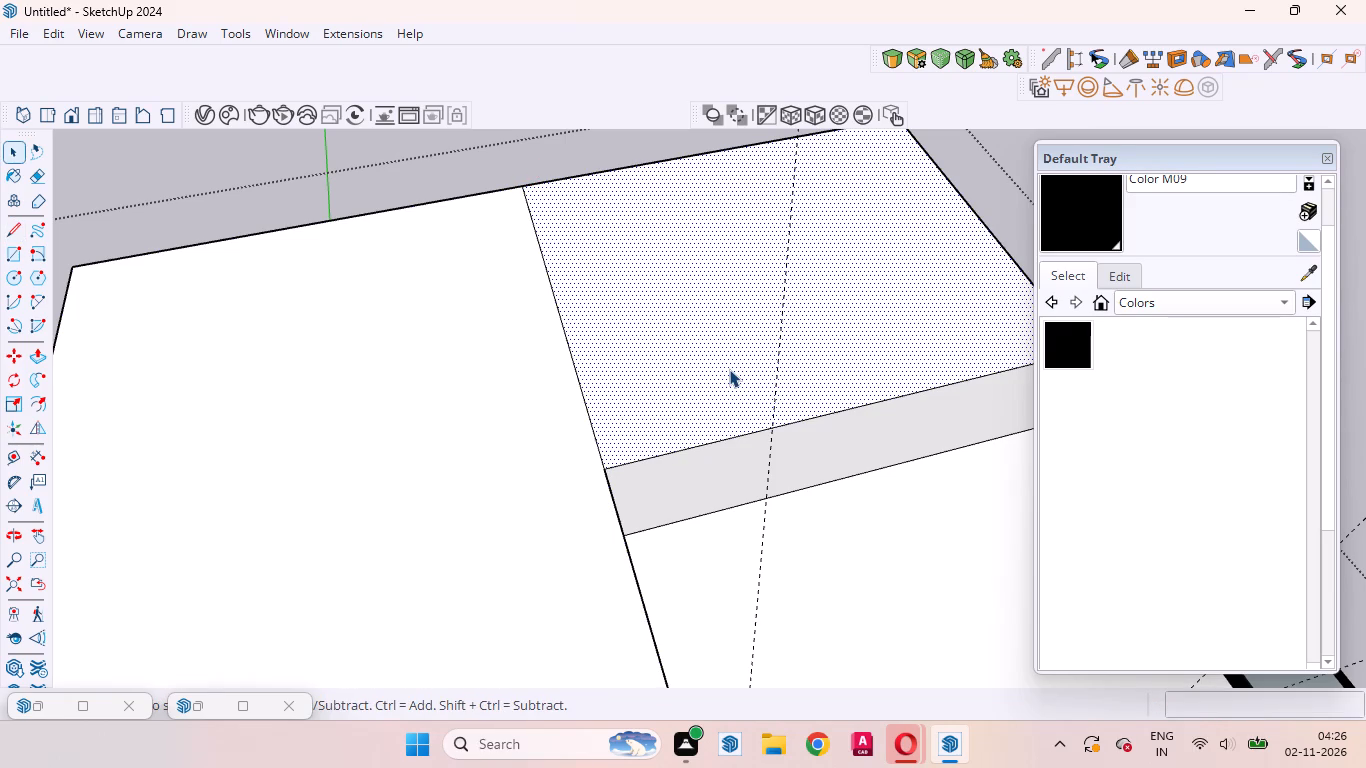
key(p)
click(729, 369)
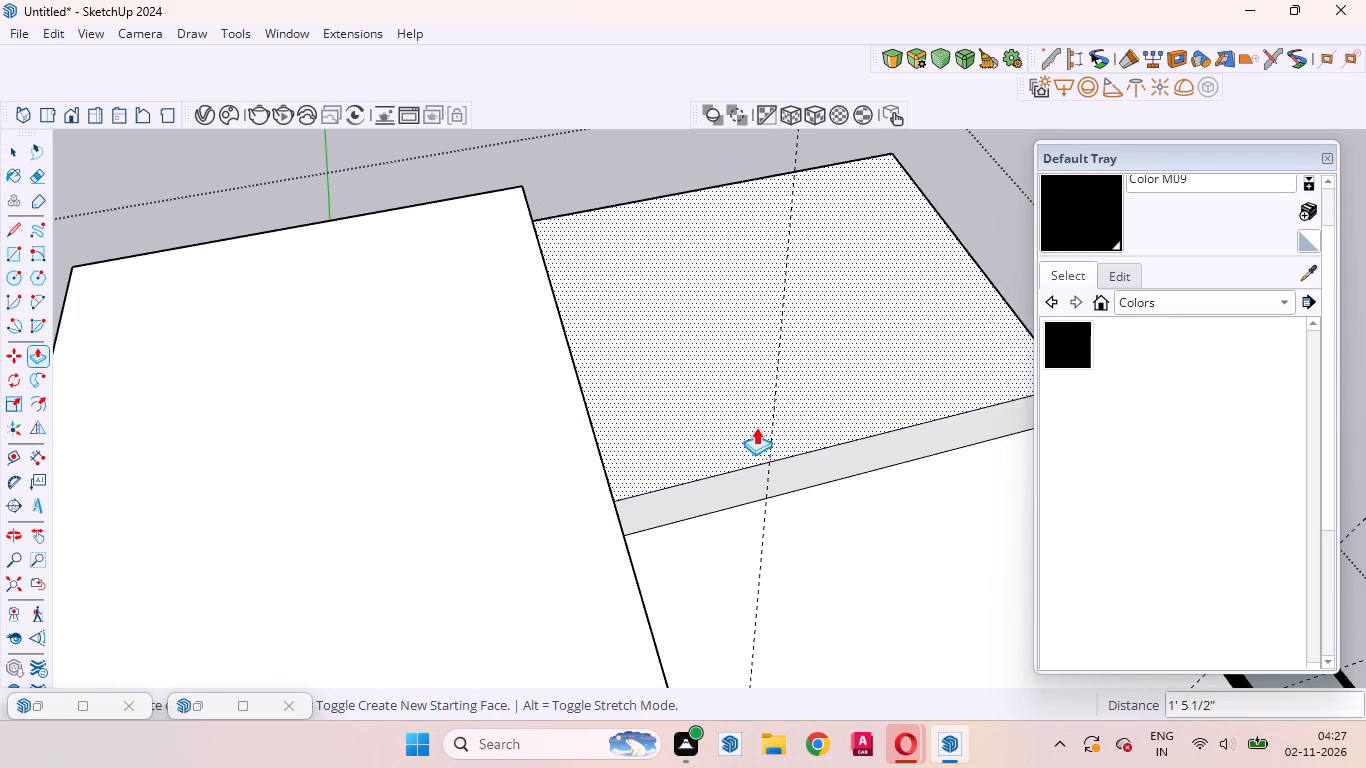
click(804, 524)
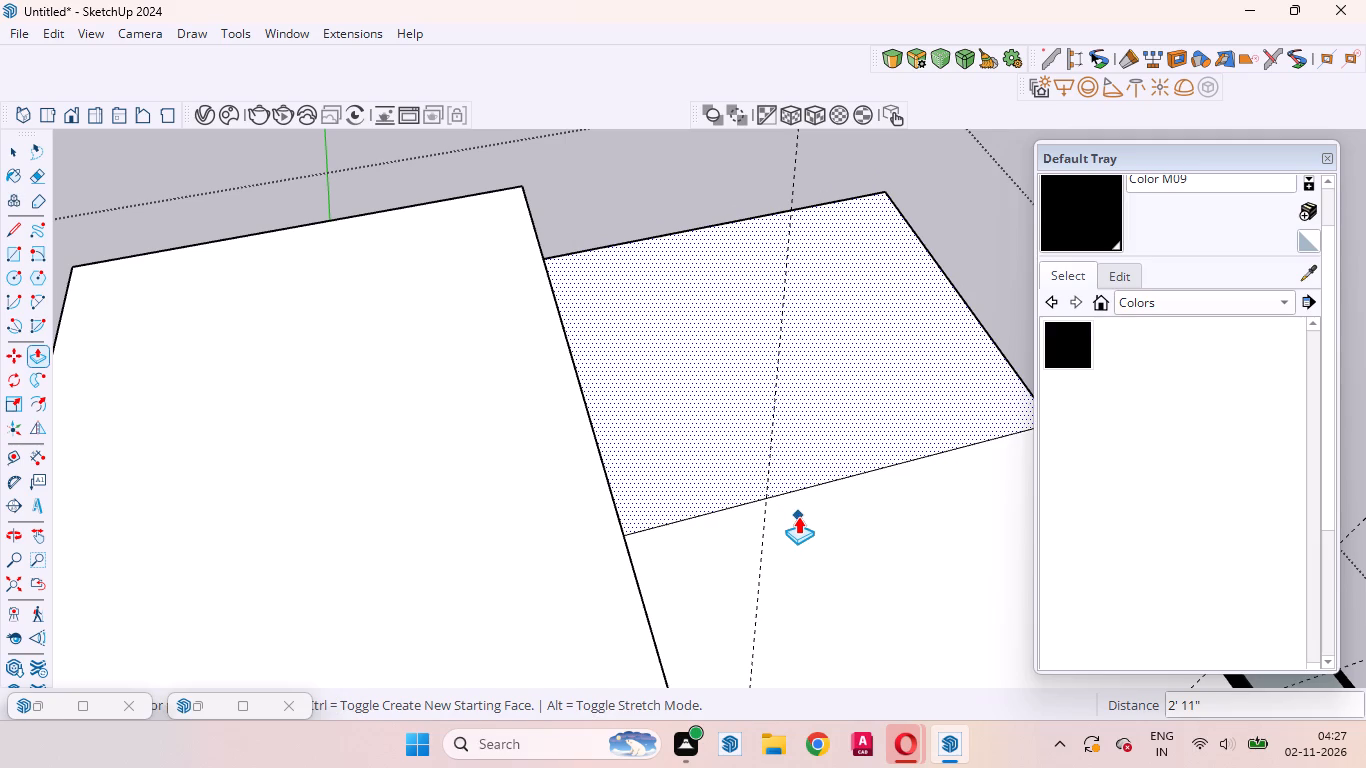
key(space)
click(780, 496)
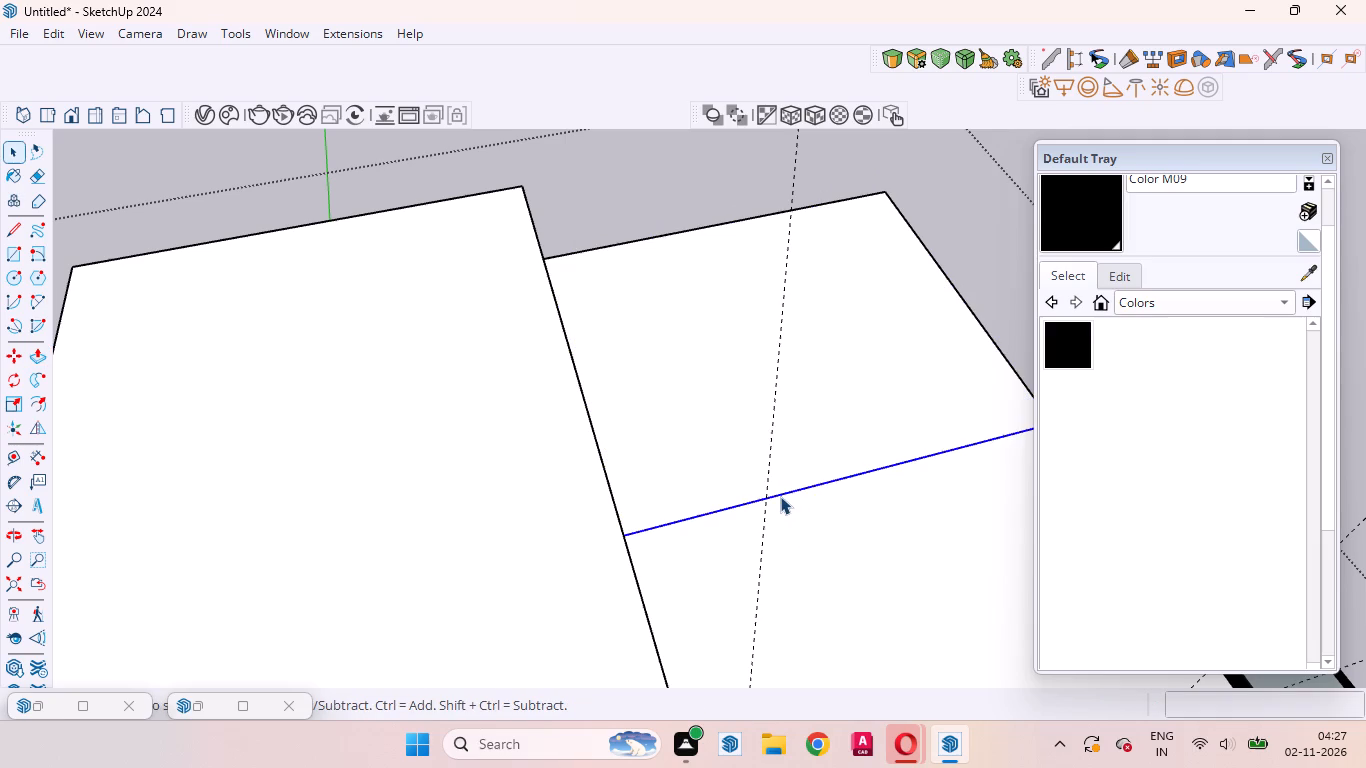
key(Delete)
Build a Glass Railing assembly about 10' 11" long from the end of the existing side railing to the terrace's rear outer corner.
scroll(780, 496, down, 12)
scroll(805, 594, up, 1)
middle_drag(787, 590, 668, 445)
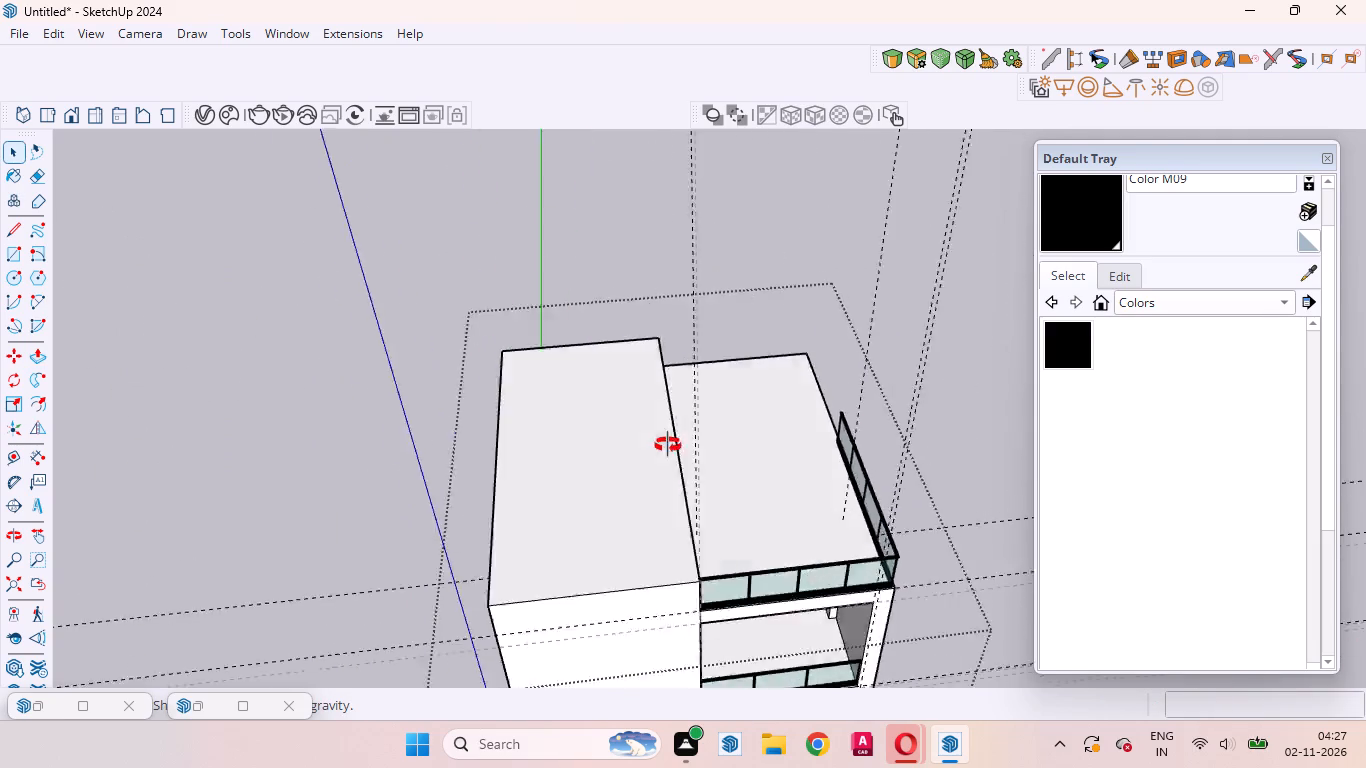
middle_drag(668, 445, 86, 438)
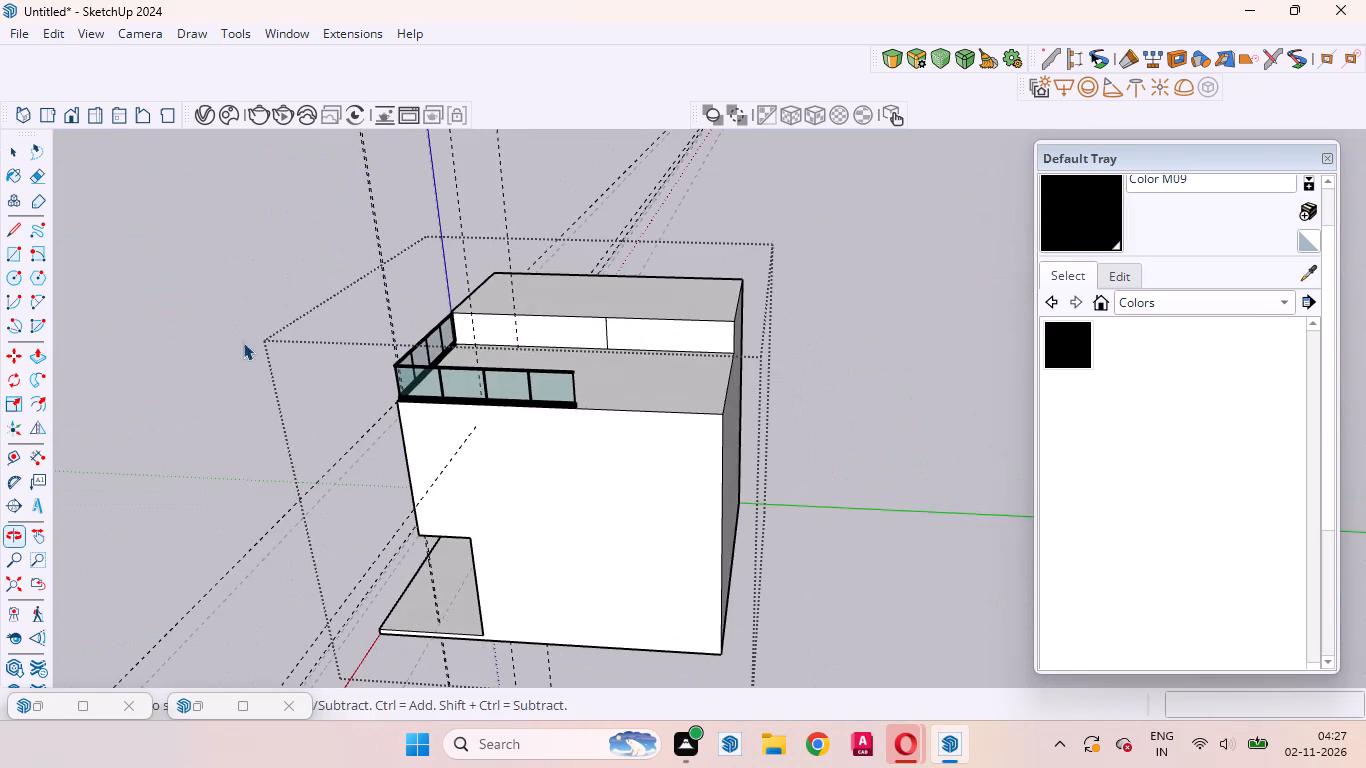
scroll(583, 365, up, 11)
middle_drag(576, 511, 631, 624)
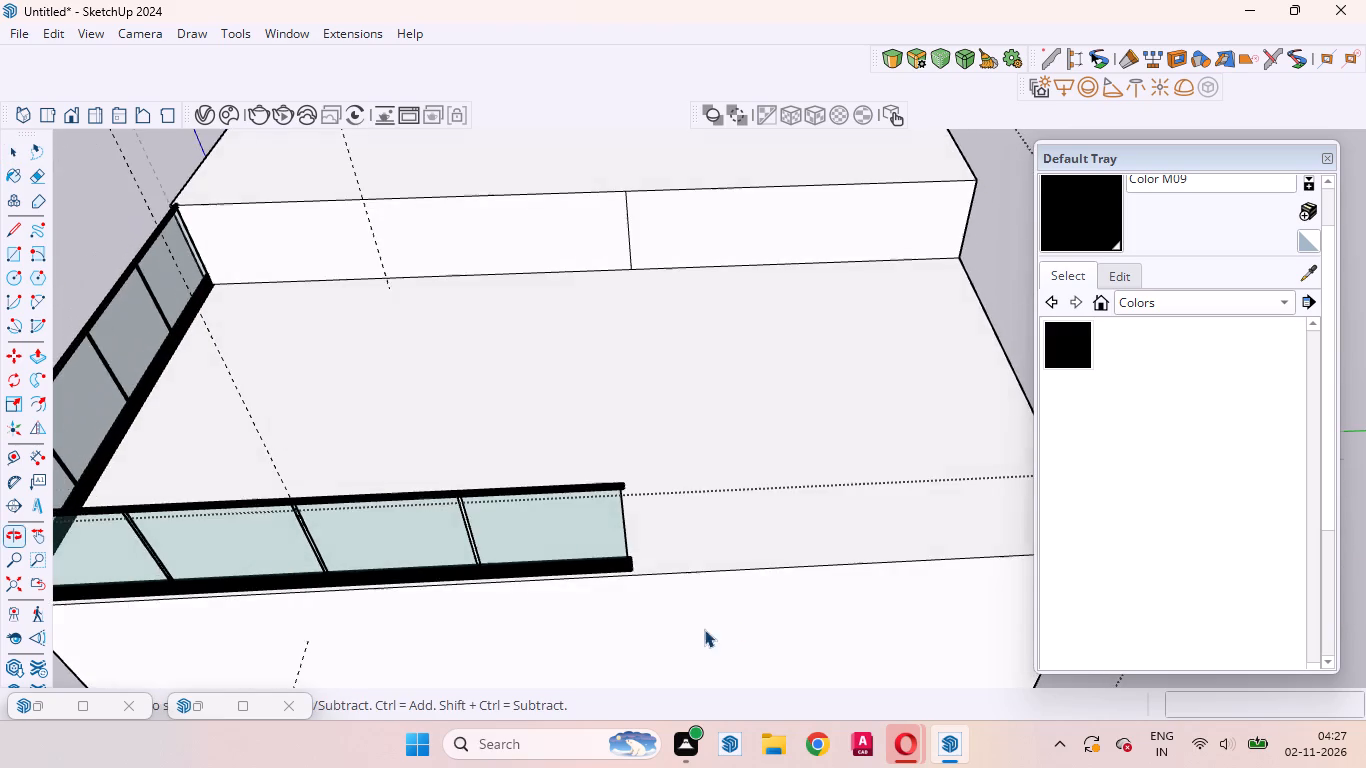
scroll(750, 560, down, 11)
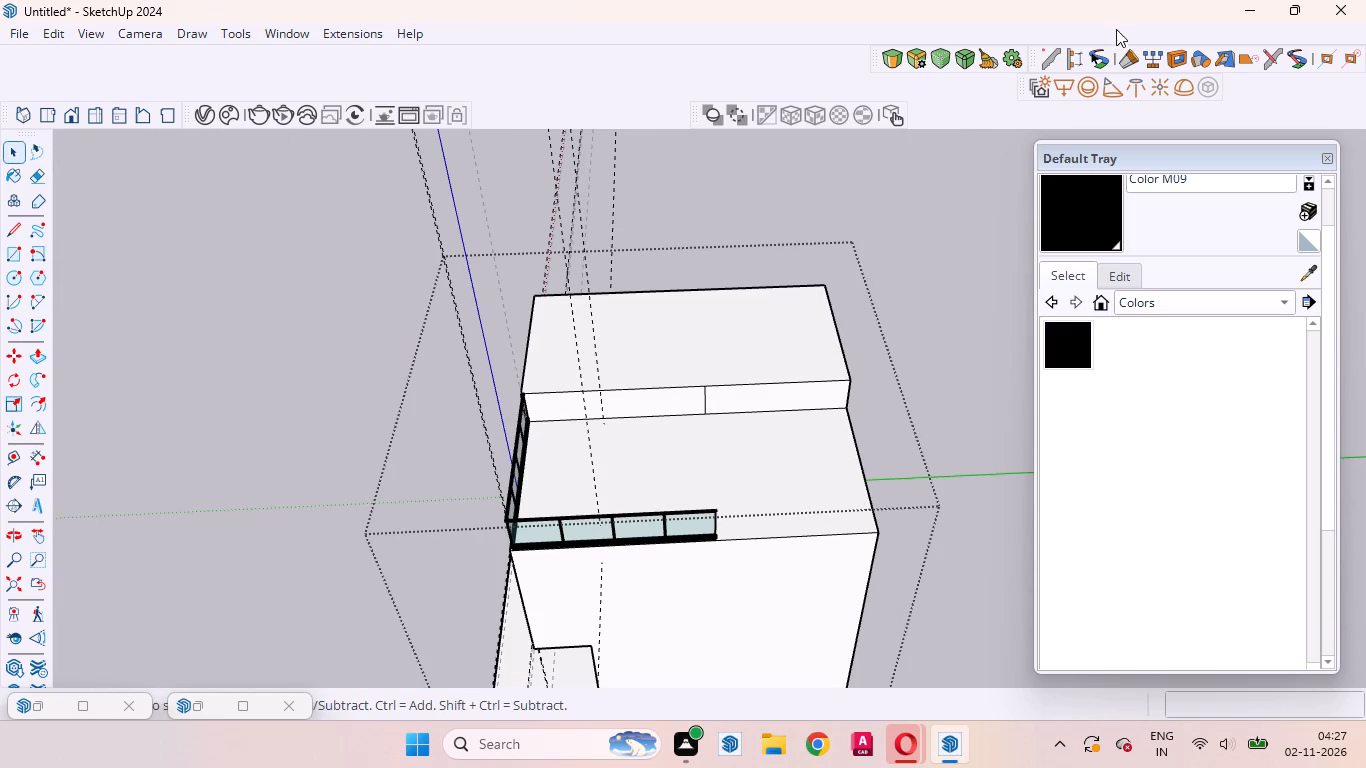
click(1073, 66)
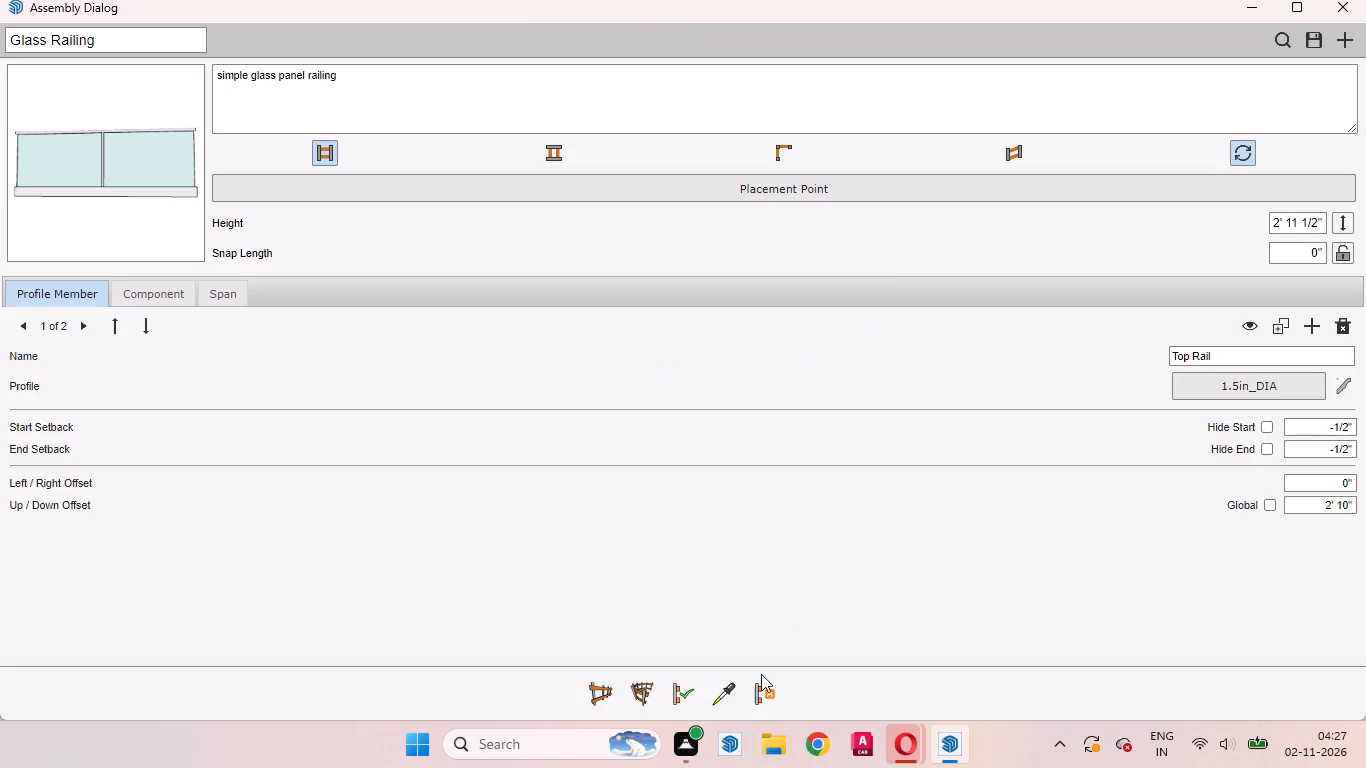
click(598, 703)
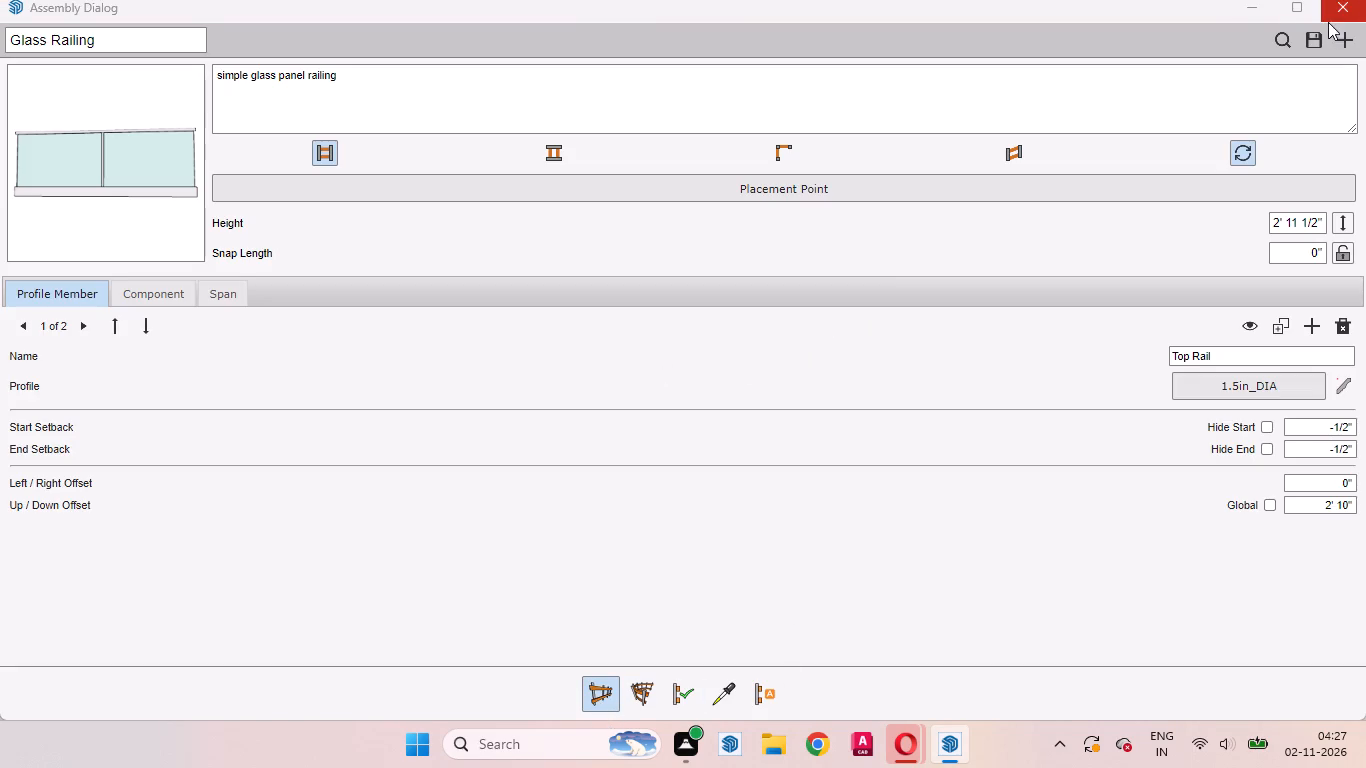
click(1235, 19)
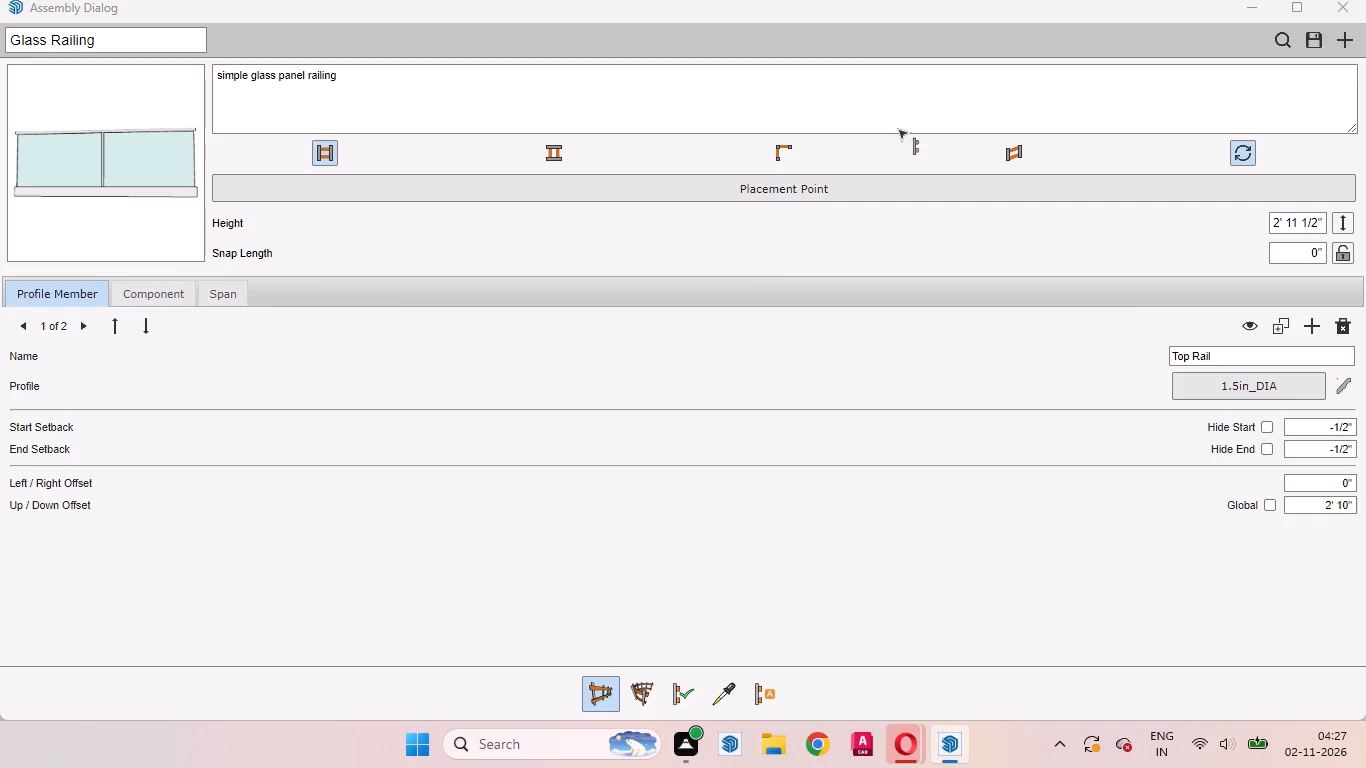
scroll(726, 506, up, 6)
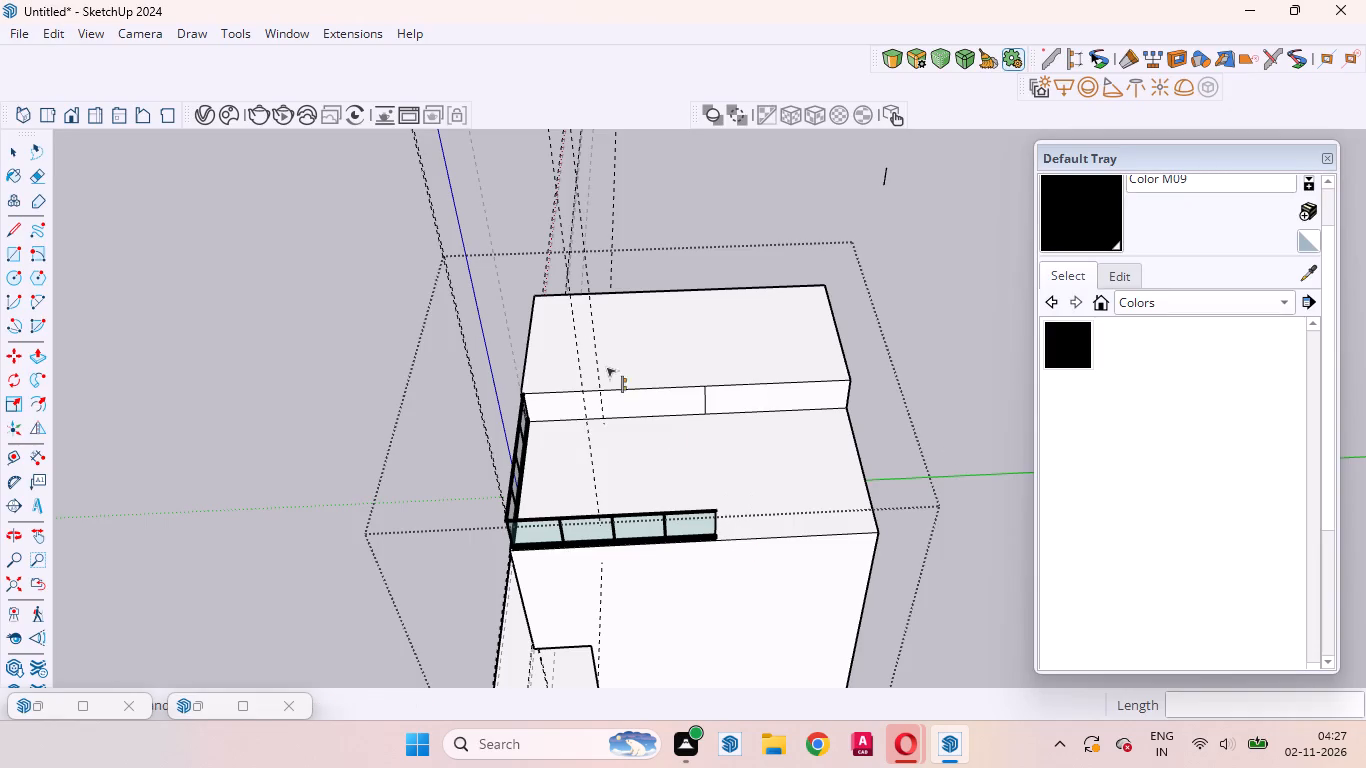
scroll(772, 476, up, 10)
middle_drag(746, 558, 325, 546)
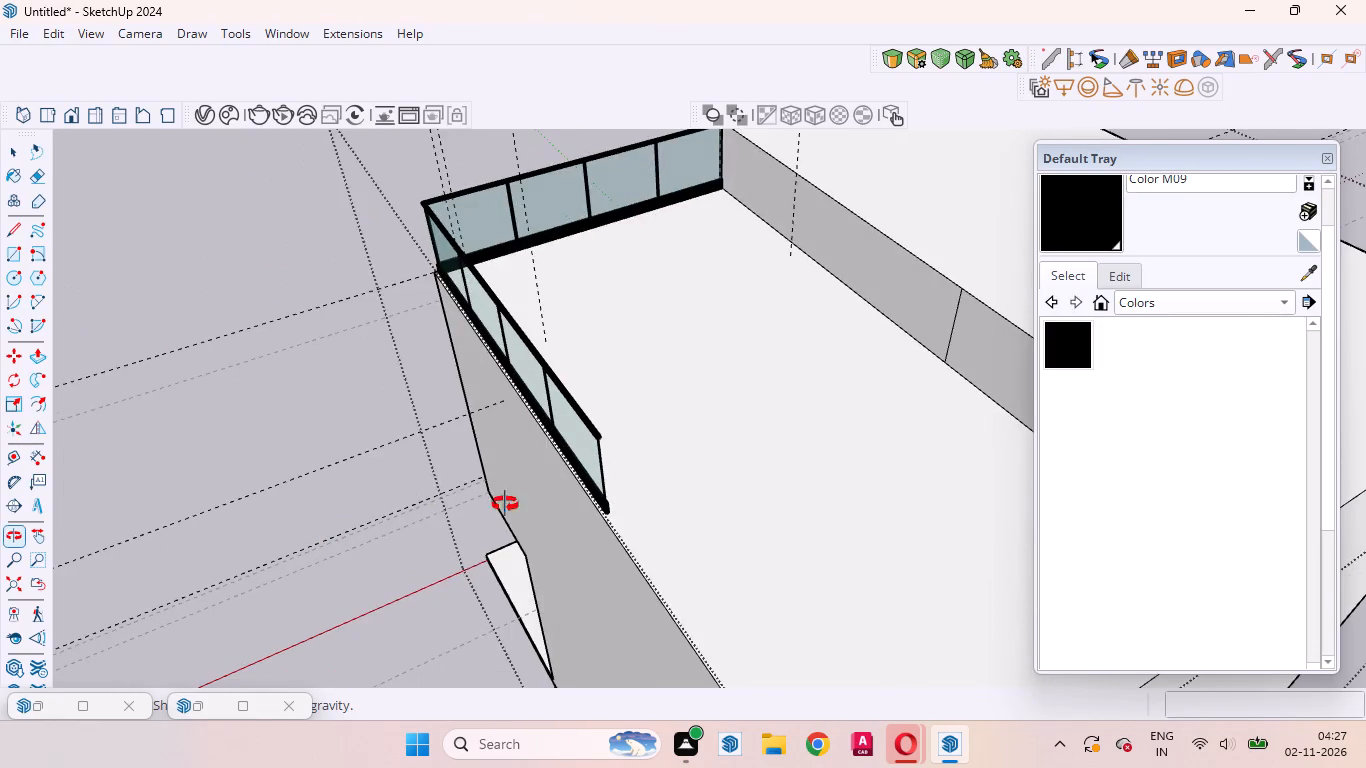
scroll(650, 460, up, 3)
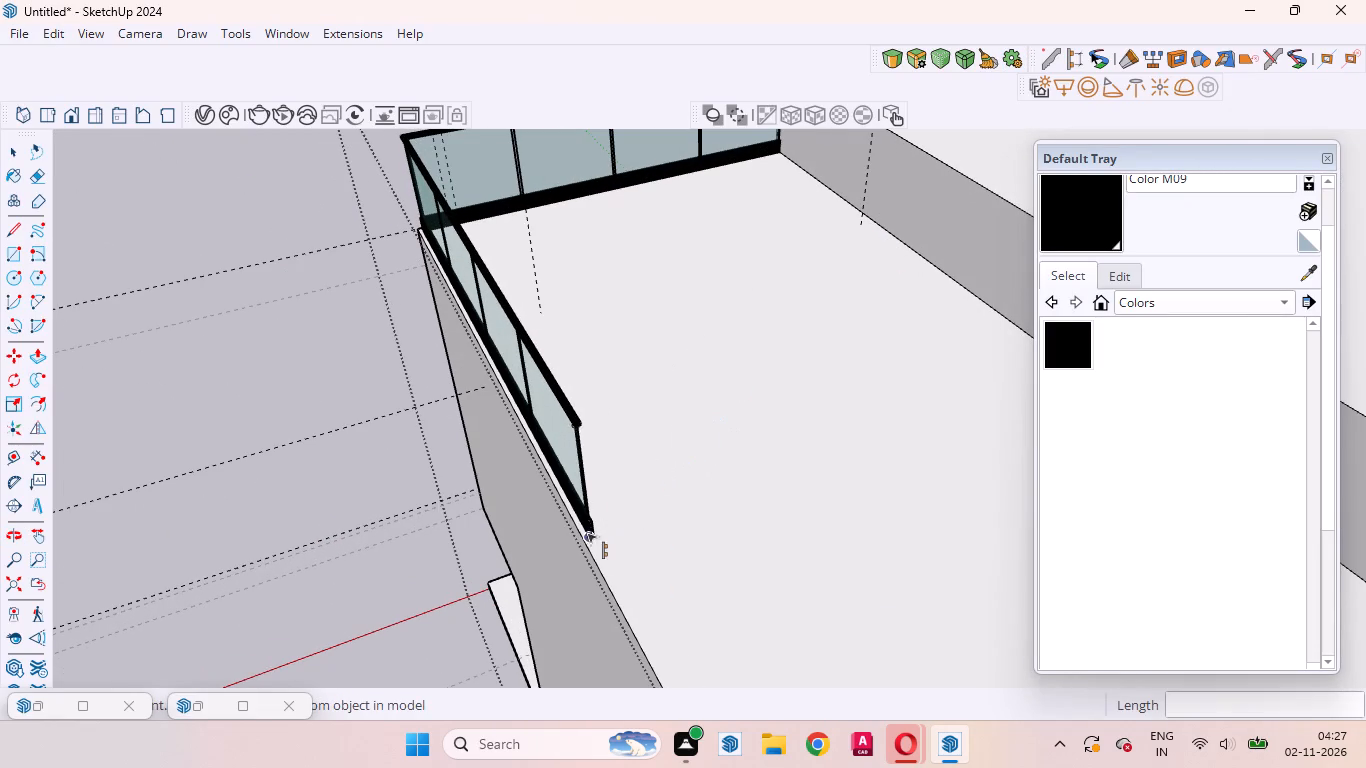
scroll(587, 533, up, 20)
scroll(587, 533, up, 2)
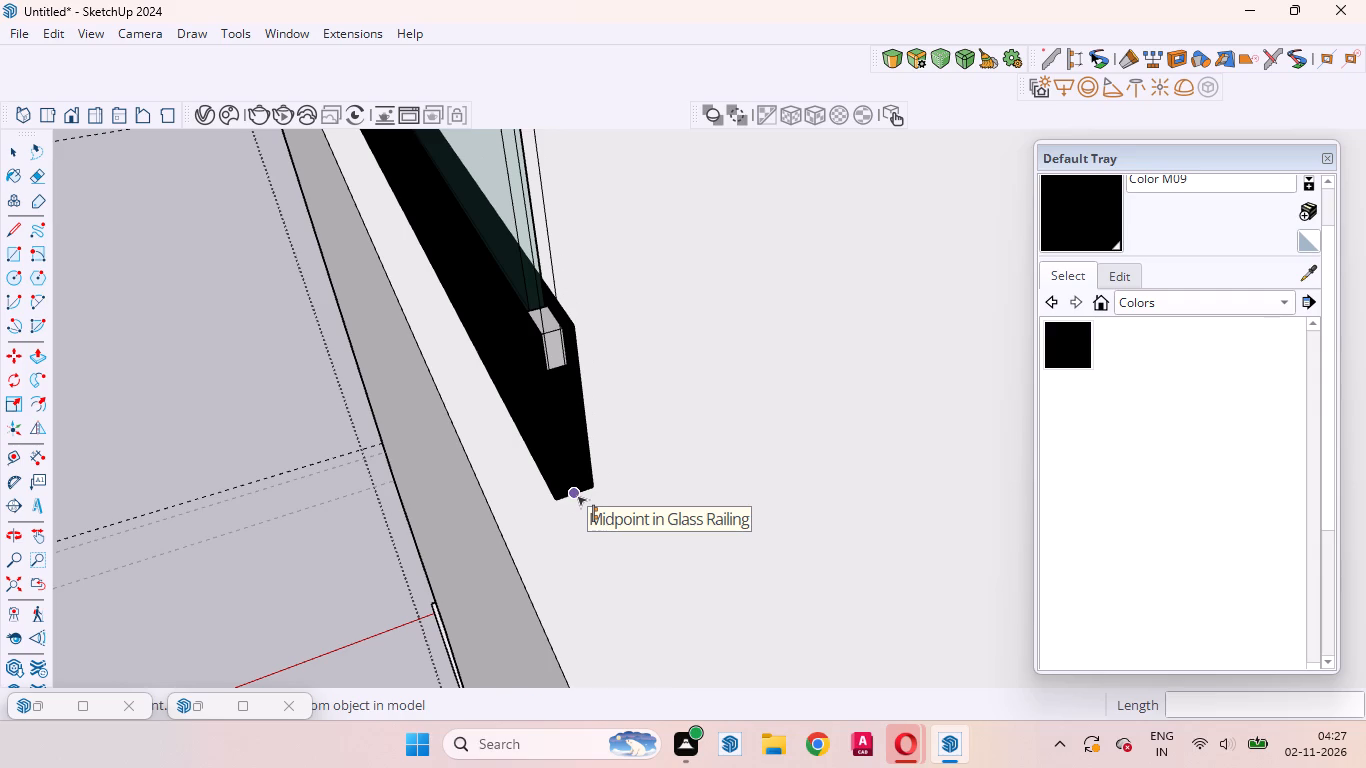
click(577, 496)
scroll(635, 543, down, 18)
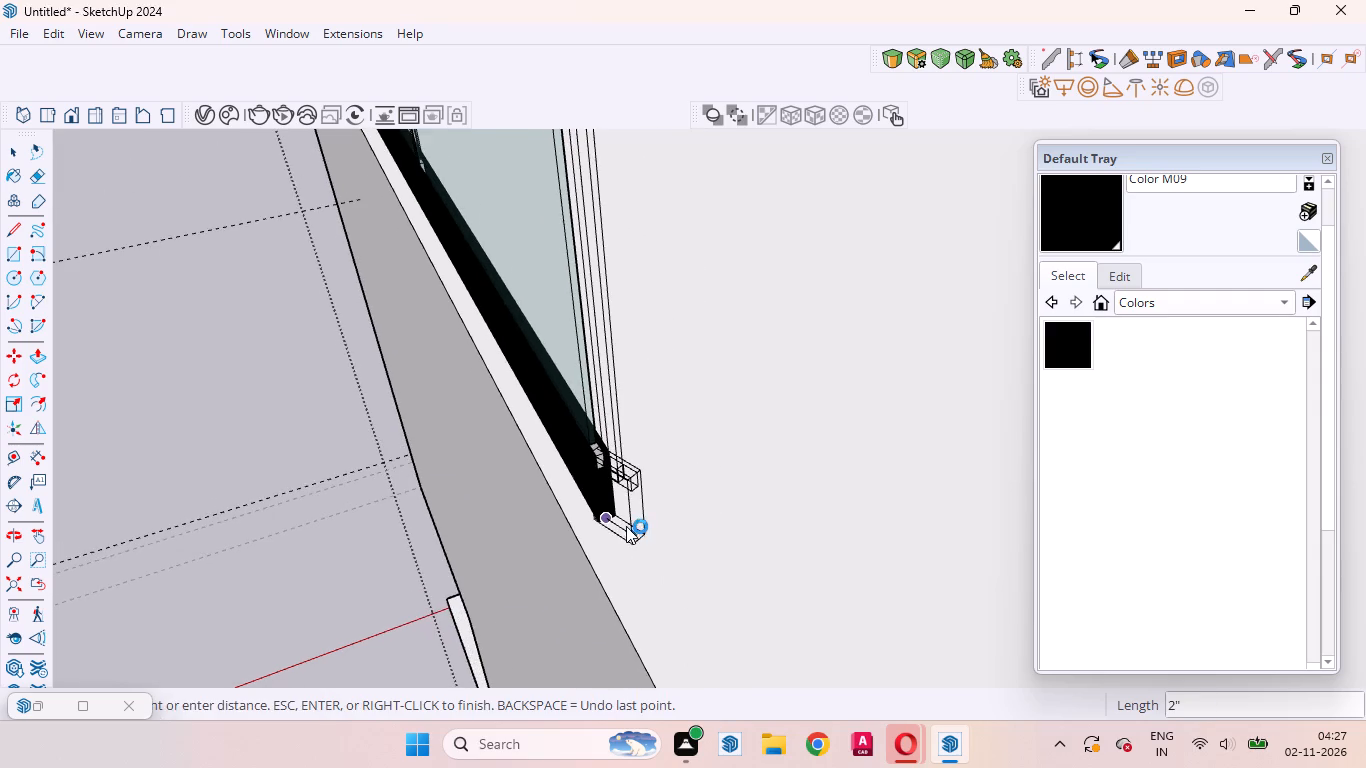
scroll(626, 526, down, 8)
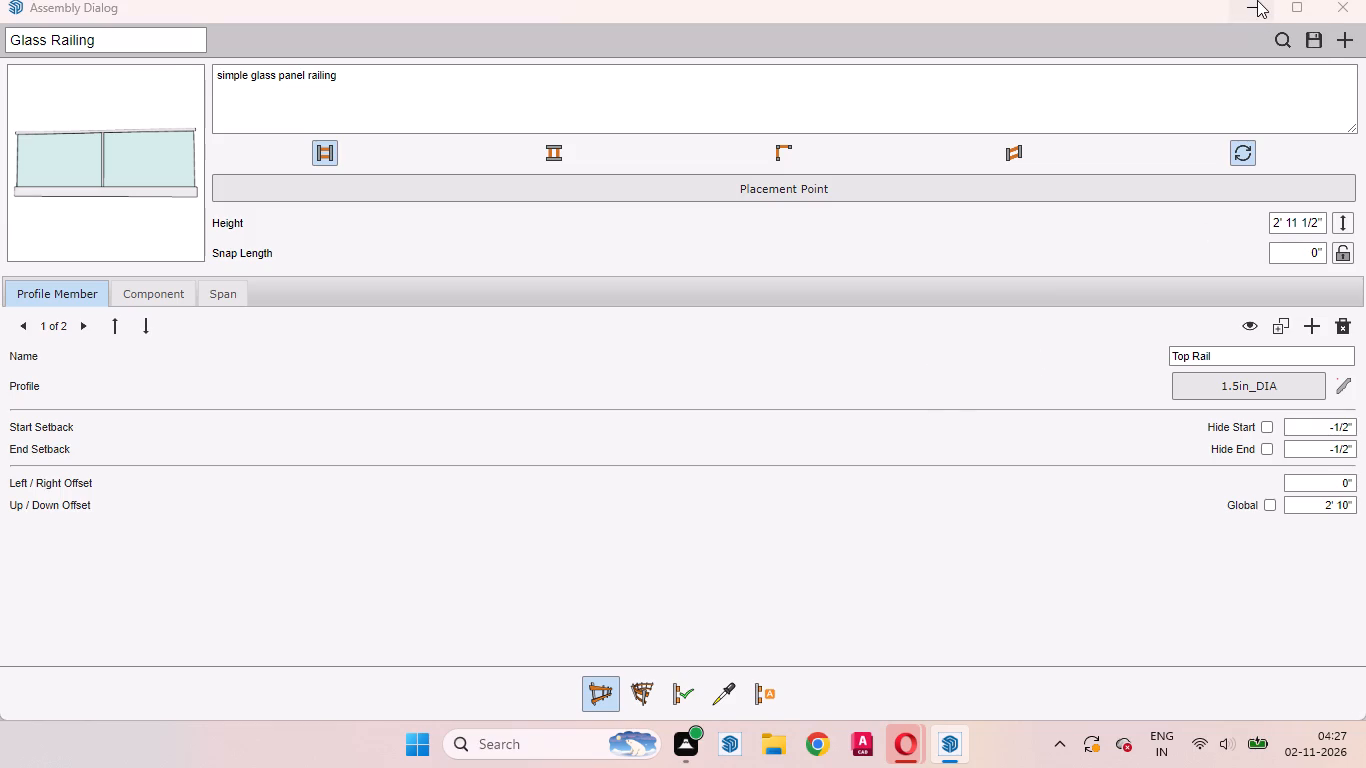
click(1257, 0)
scroll(669, 551, down, 20)
scroll(669, 551, down, 6)
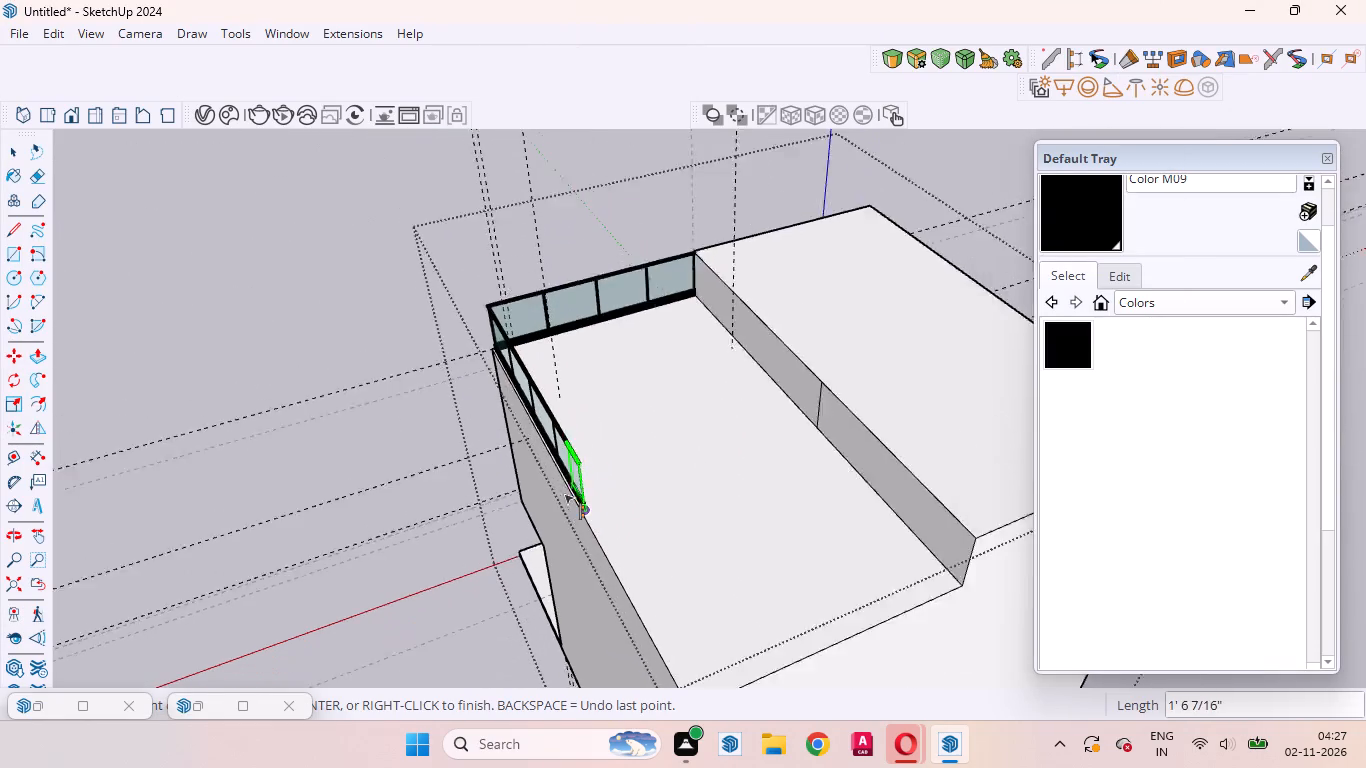
scroll(564, 494, down, 2)
scroll(637, 657, up, 17)
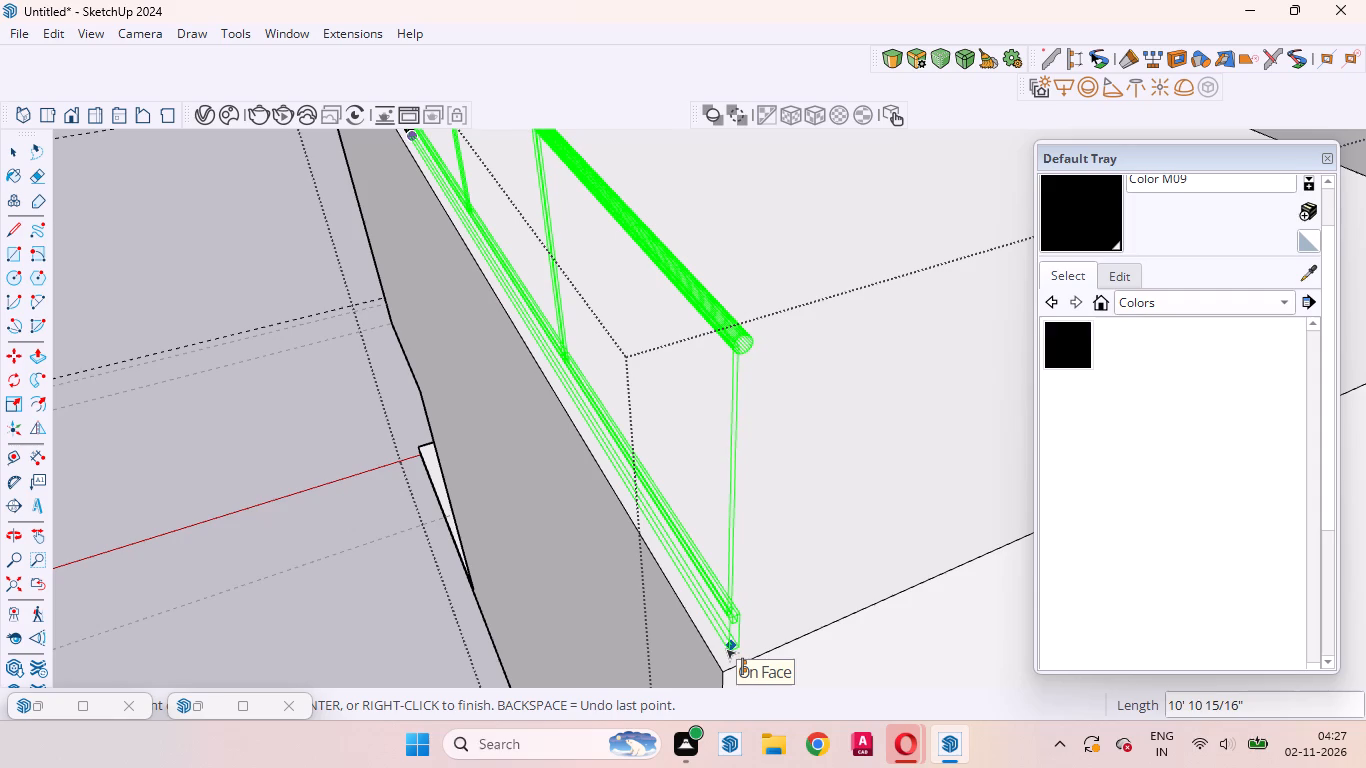
click(726, 649)
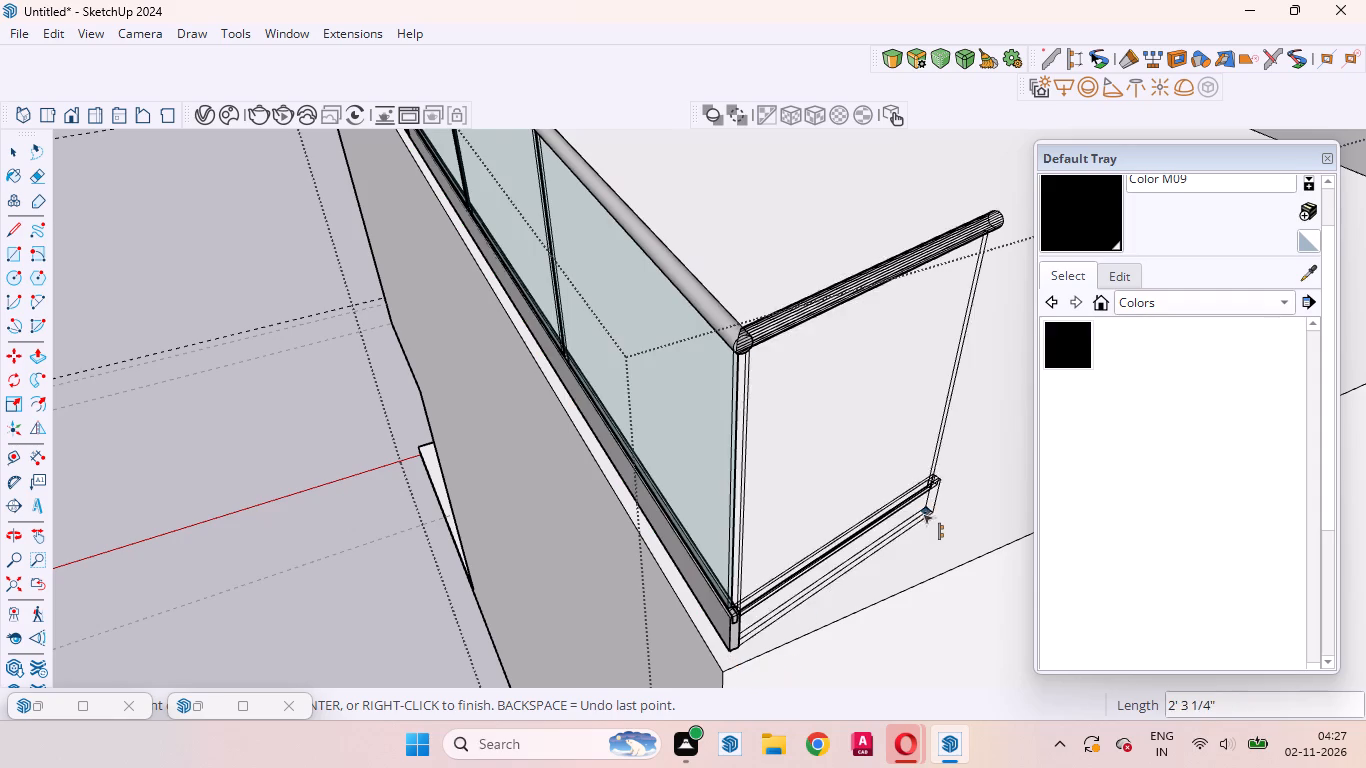
Continue the Glass Railing about 12' 4" along the rear terrace edge up to the raised block's wall and finish it.
scroll(496, 624, down, 14)
scroll(651, 547, up, 5)
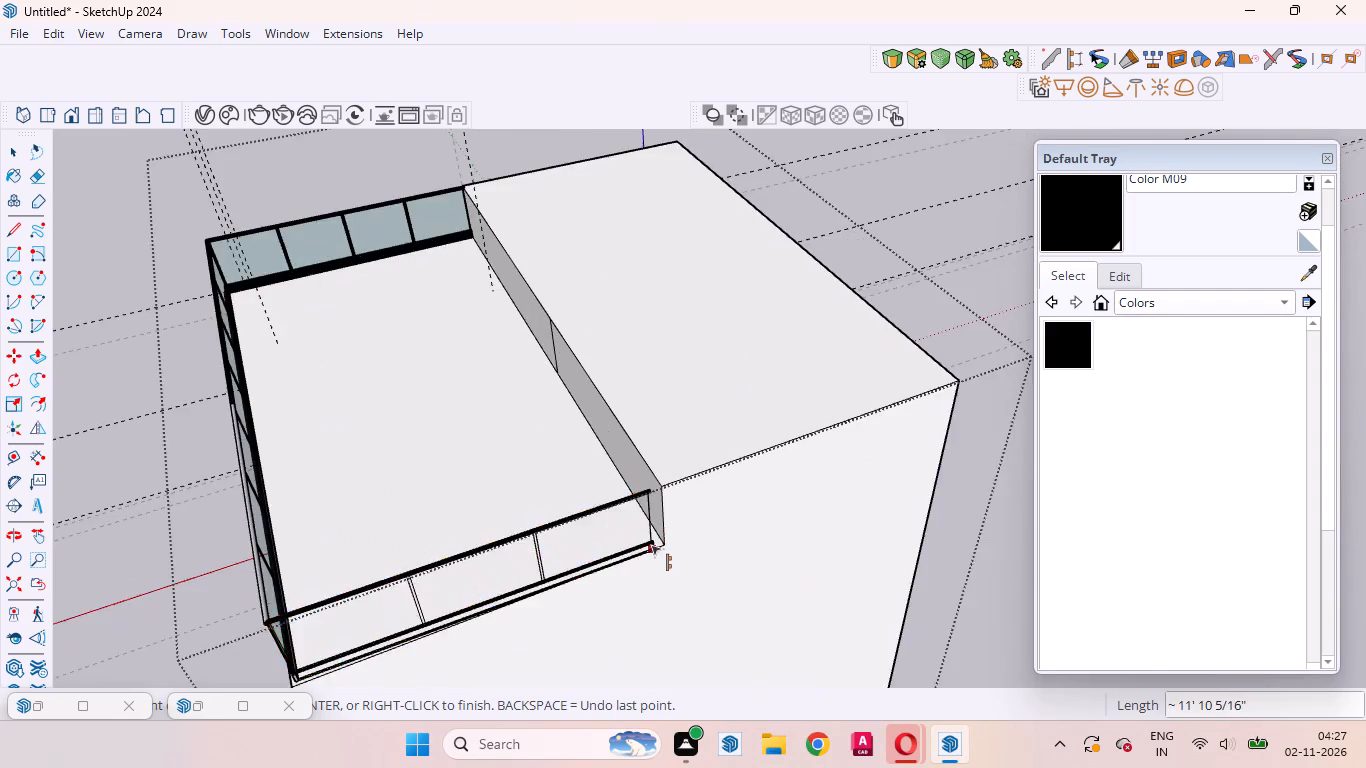
scroll(651, 545, up, 10)
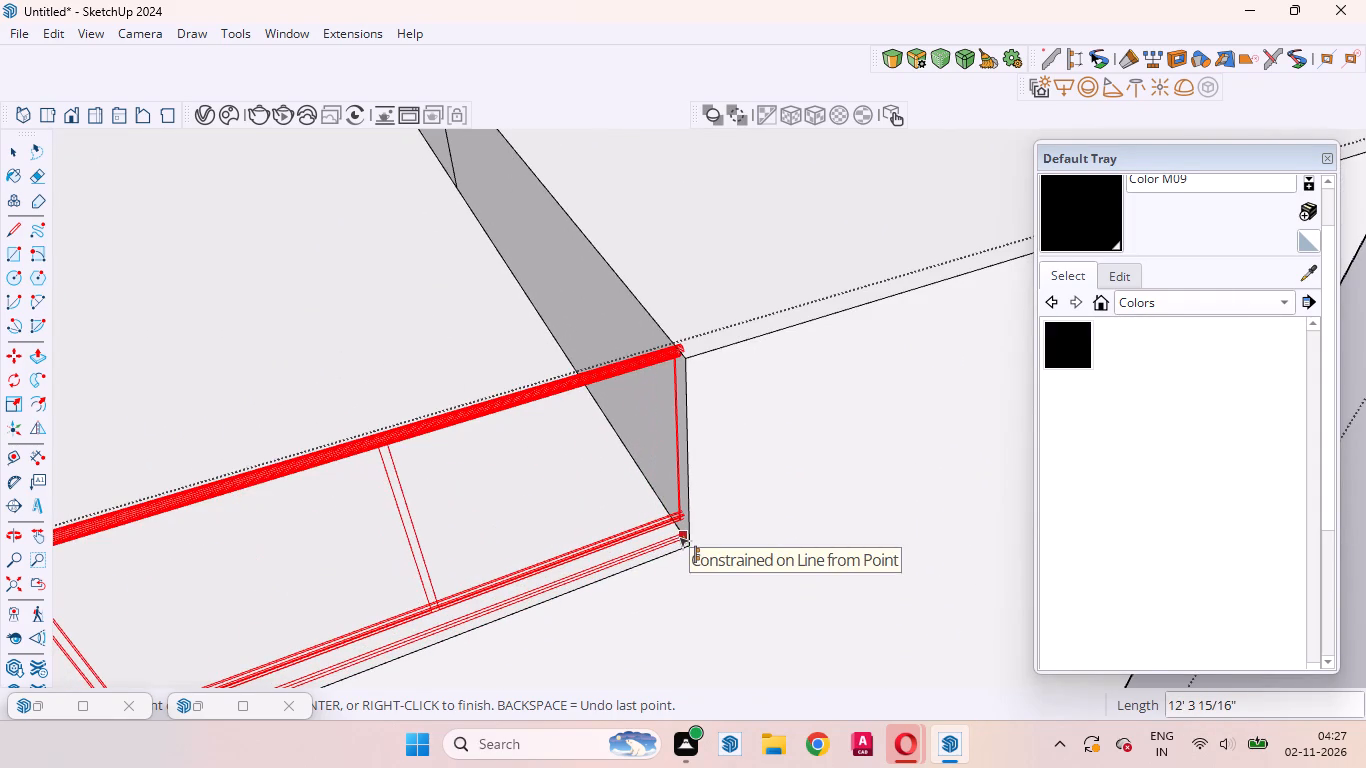
click(679, 537)
key(space)
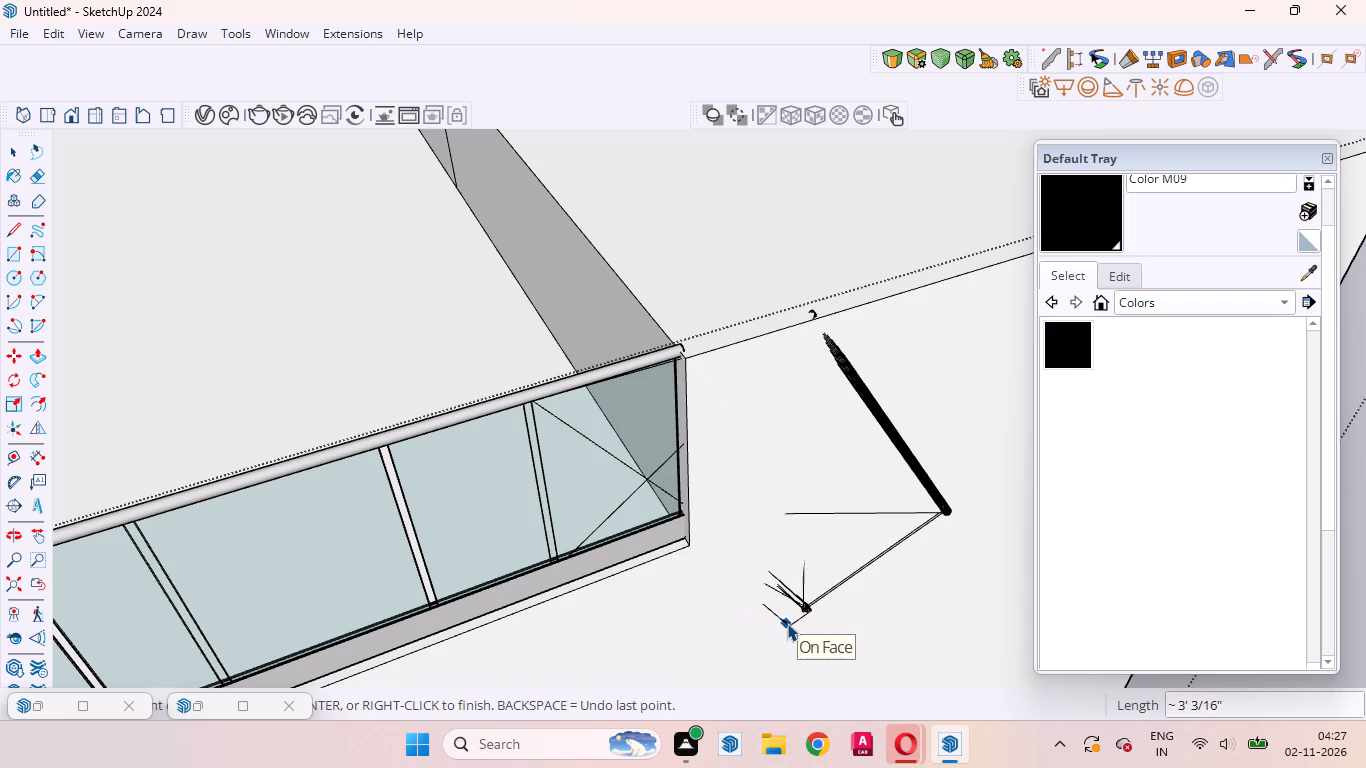
Open the new rear railing for editing and paint its whole bottom rail black with Color M09.
scroll(930, 414, down, 11)
middle_drag(875, 533, 819, 413)
scroll(590, 301, up, 17)
click(570, 309)
double_click(570, 309)
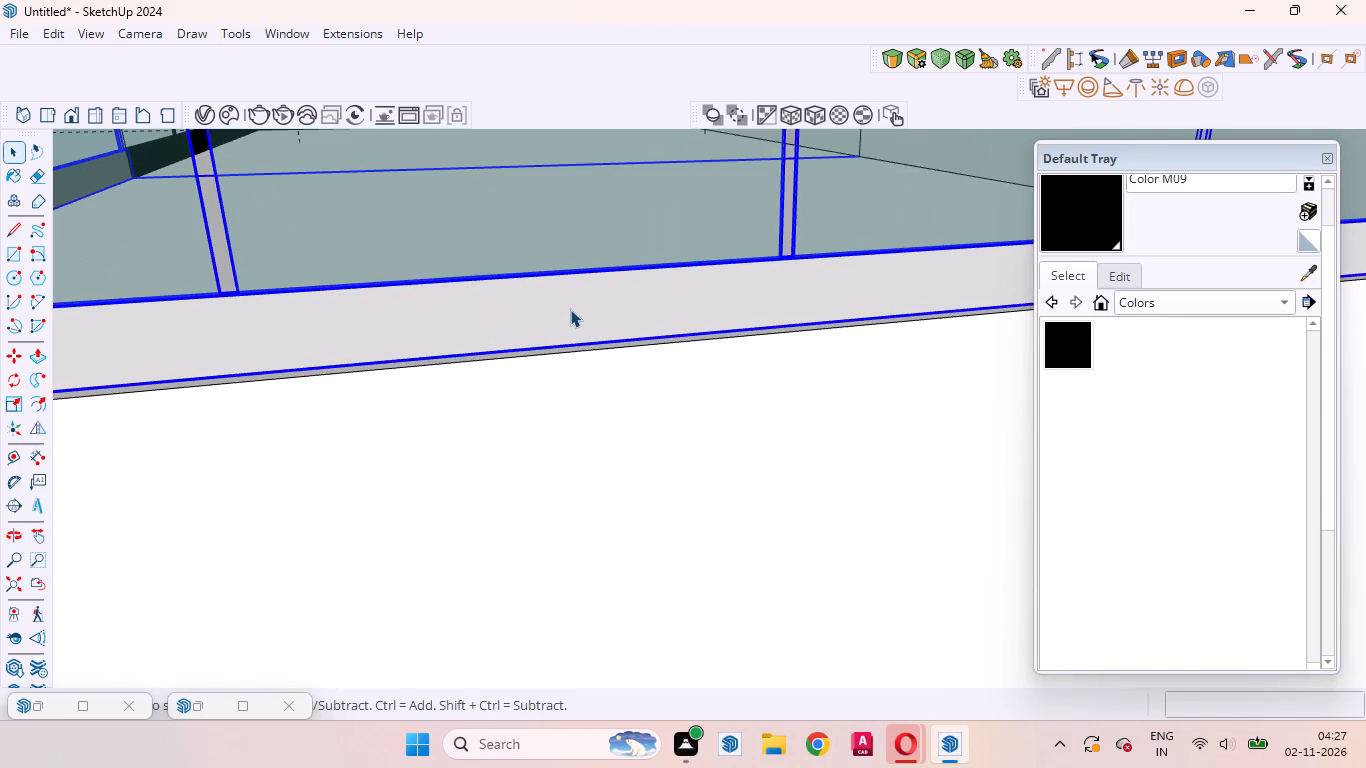
click(570, 309)
click(570, 309)
middle_drag(569, 308, 569, 317)
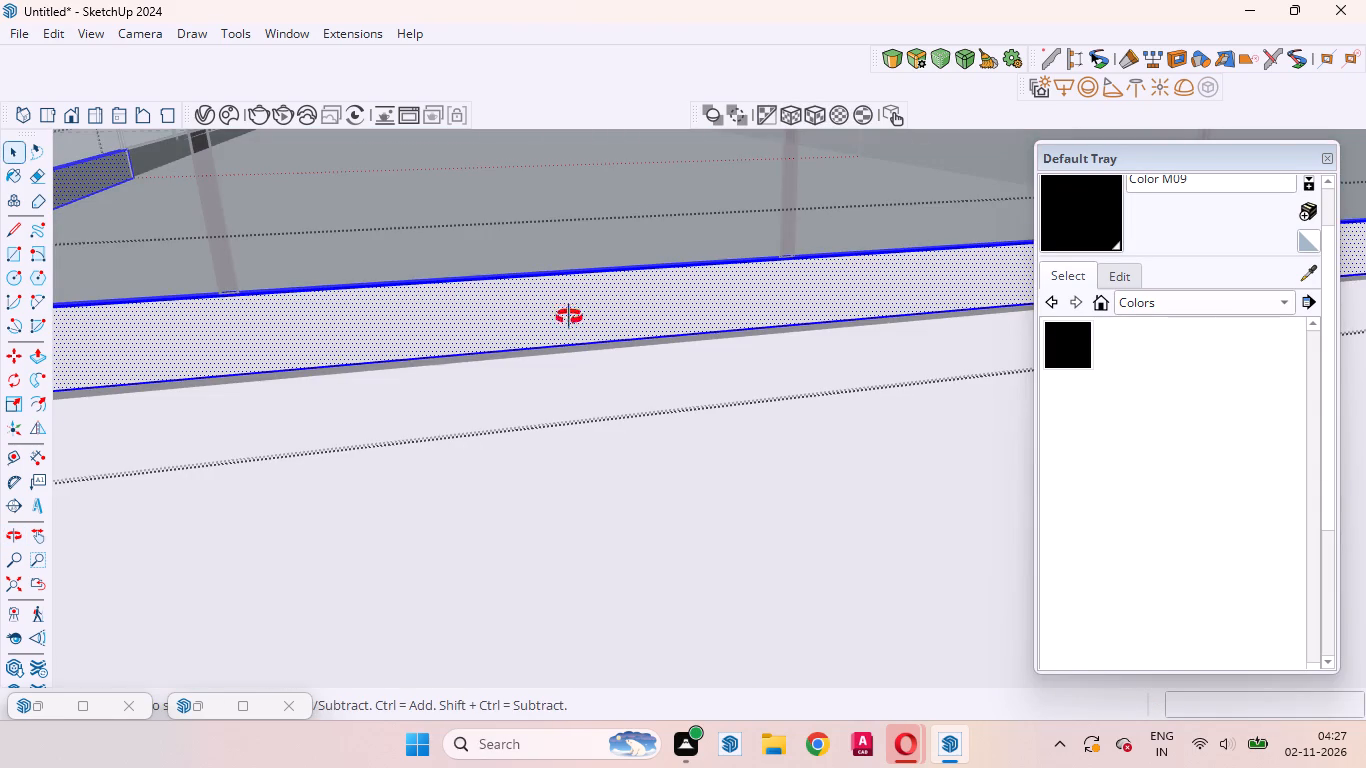
middle_drag(569, 317, 706, 555)
click(1091, 233)
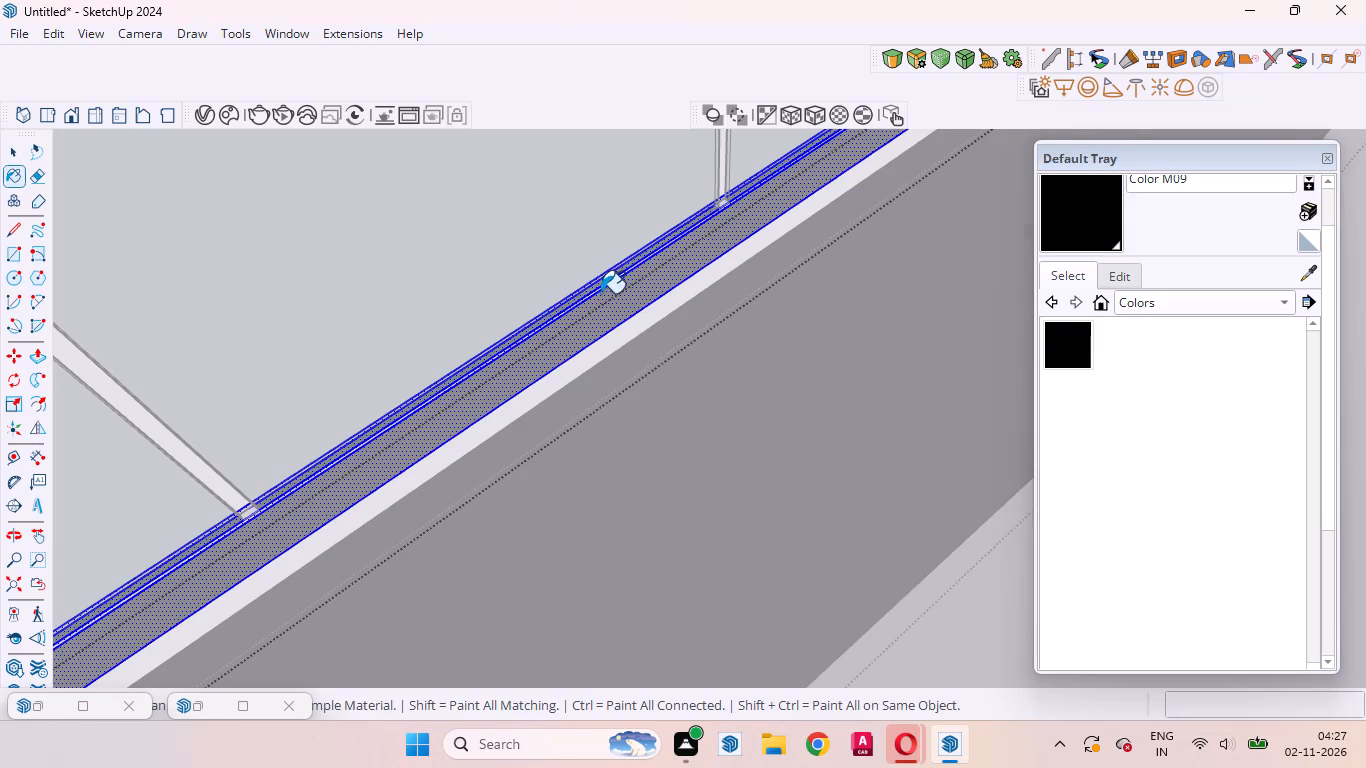
scroll(600, 294, up, 15)
click(598, 315)
scroll(602, 355, down, 4)
scroll(603, 357, up, 1)
scroll(603, 357, down, 9)
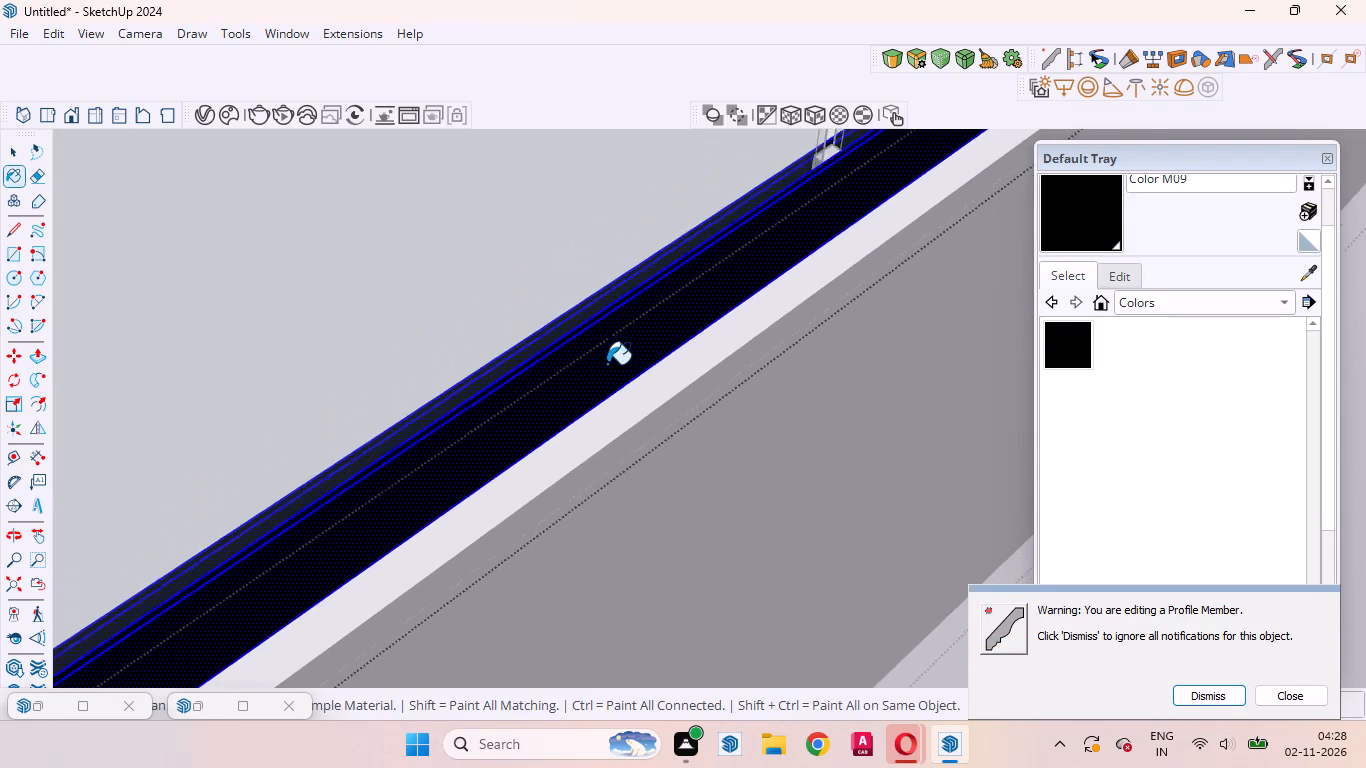
scroll(607, 364, down, 20)
scroll(607, 364, down, 4)
key(space)
click(870, 558)
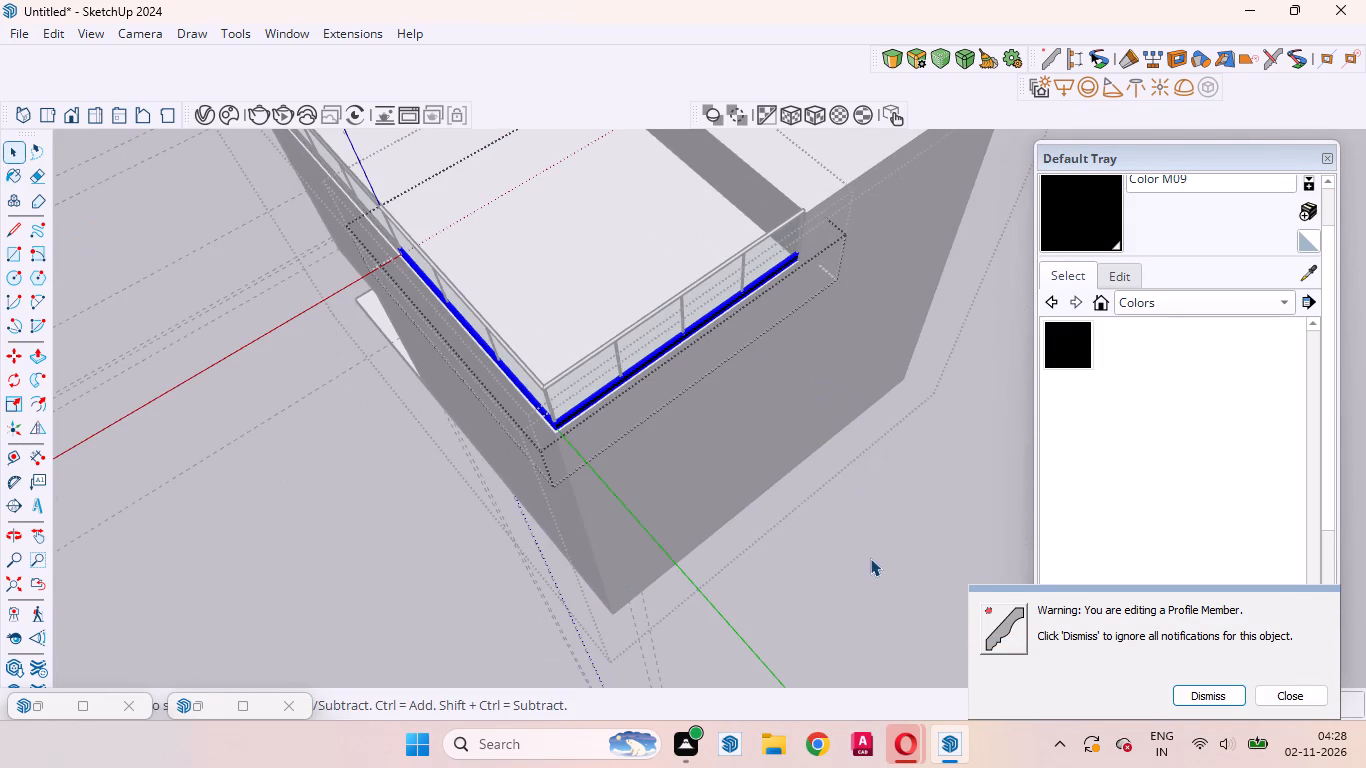
Paint the new railing's round top rail black with Color M09 and leave the rail's editing mode.
scroll(759, 226, up, 20)
scroll(759, 226, up, 1)
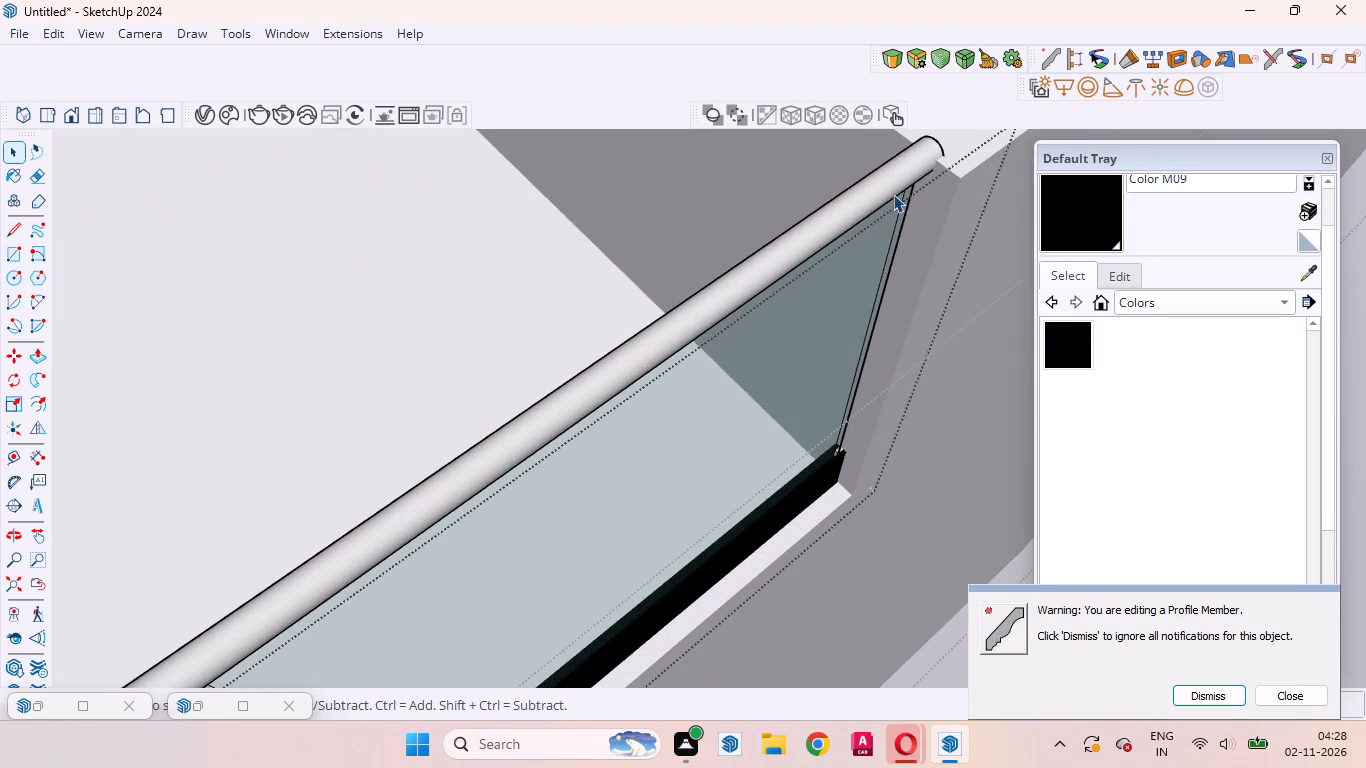
triple_click(893, 194)
click(888, 192)
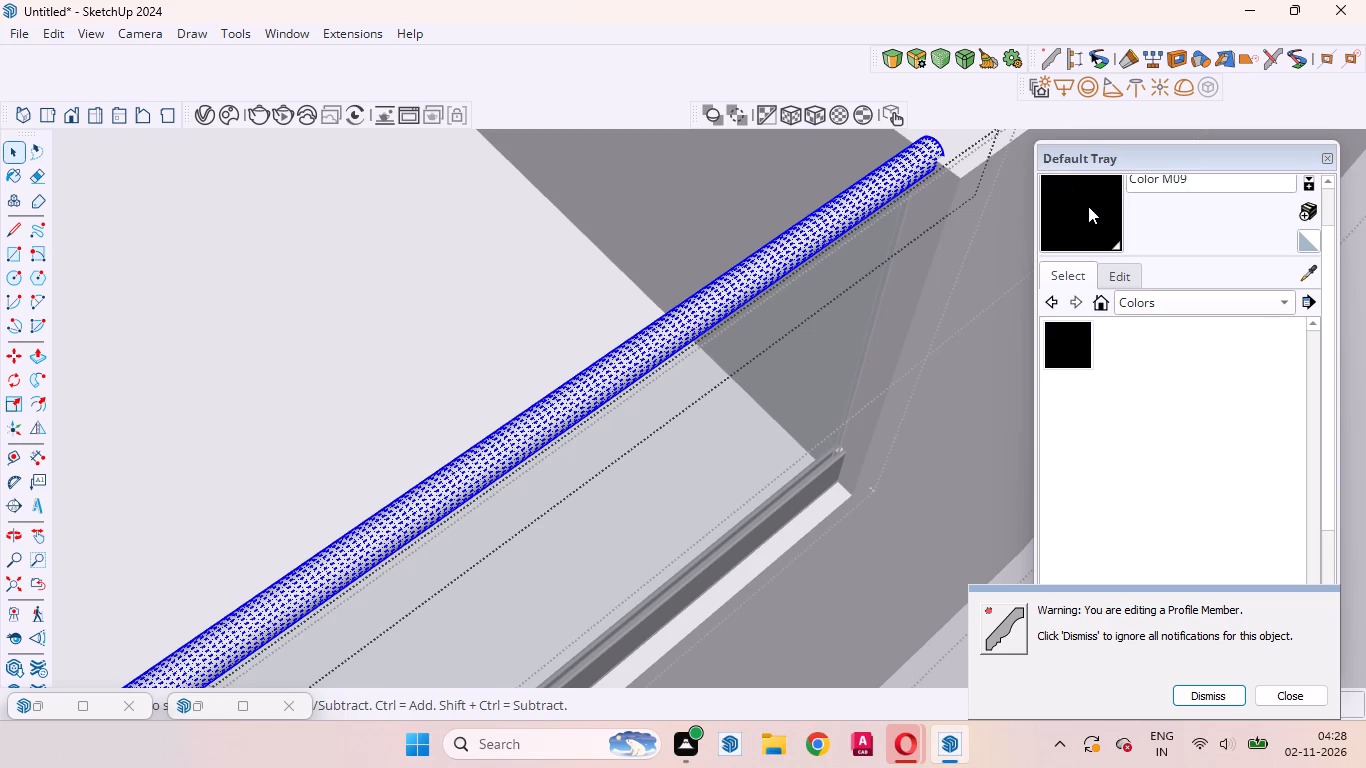
click(1090, 210)
click(870, 213)
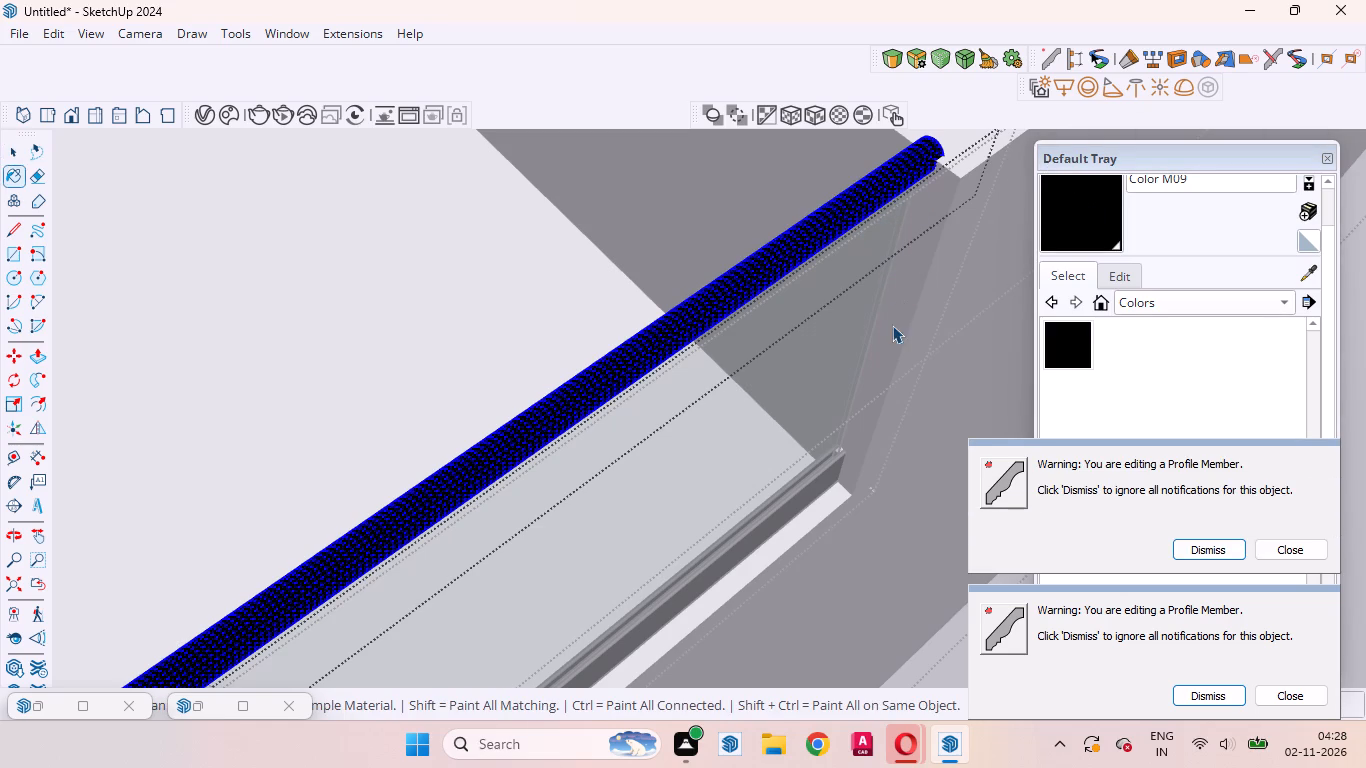
key(space)
scroll(869, 326, down, 20)
scroll(869, 326, down, 7)
middle_drag(741, 489, 742, 489)
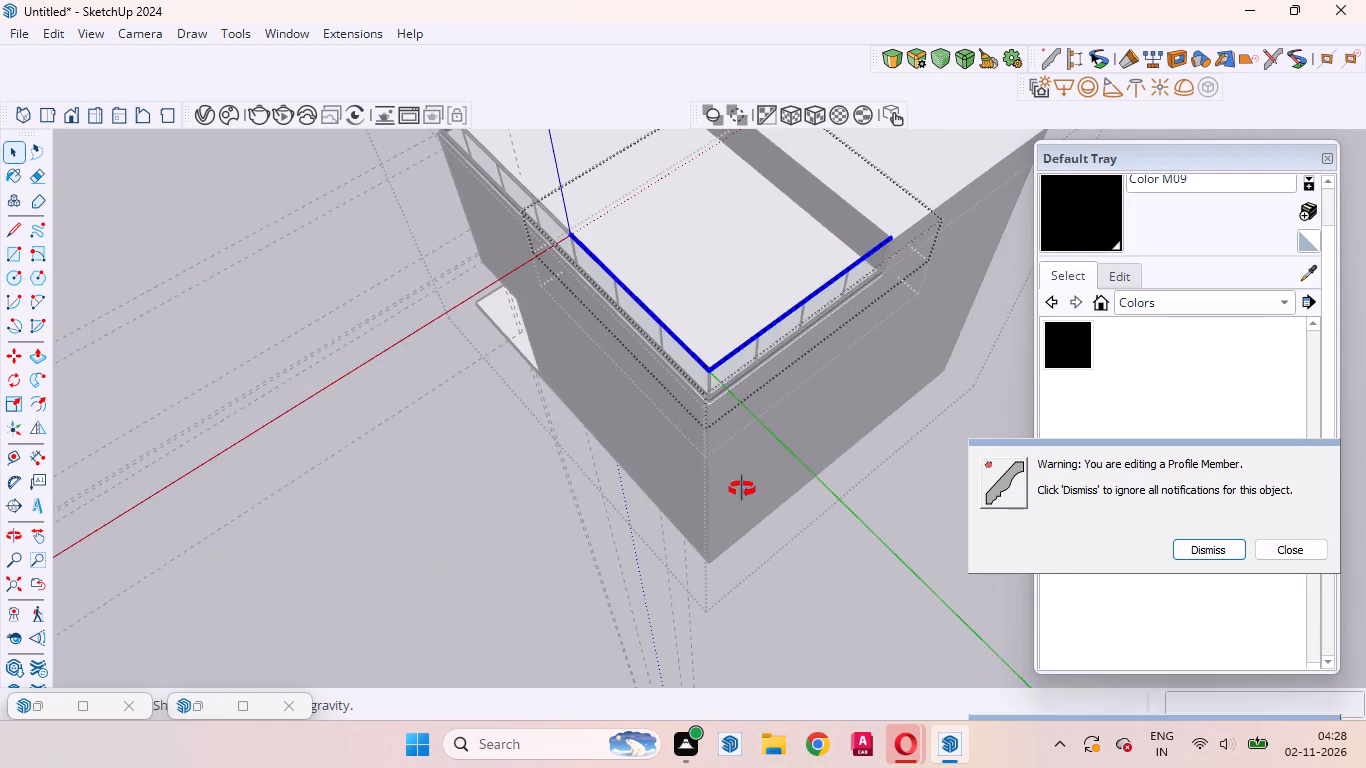
middle_drag(742, 489, 1365, 305)
scroll(787, 424, down, 9)
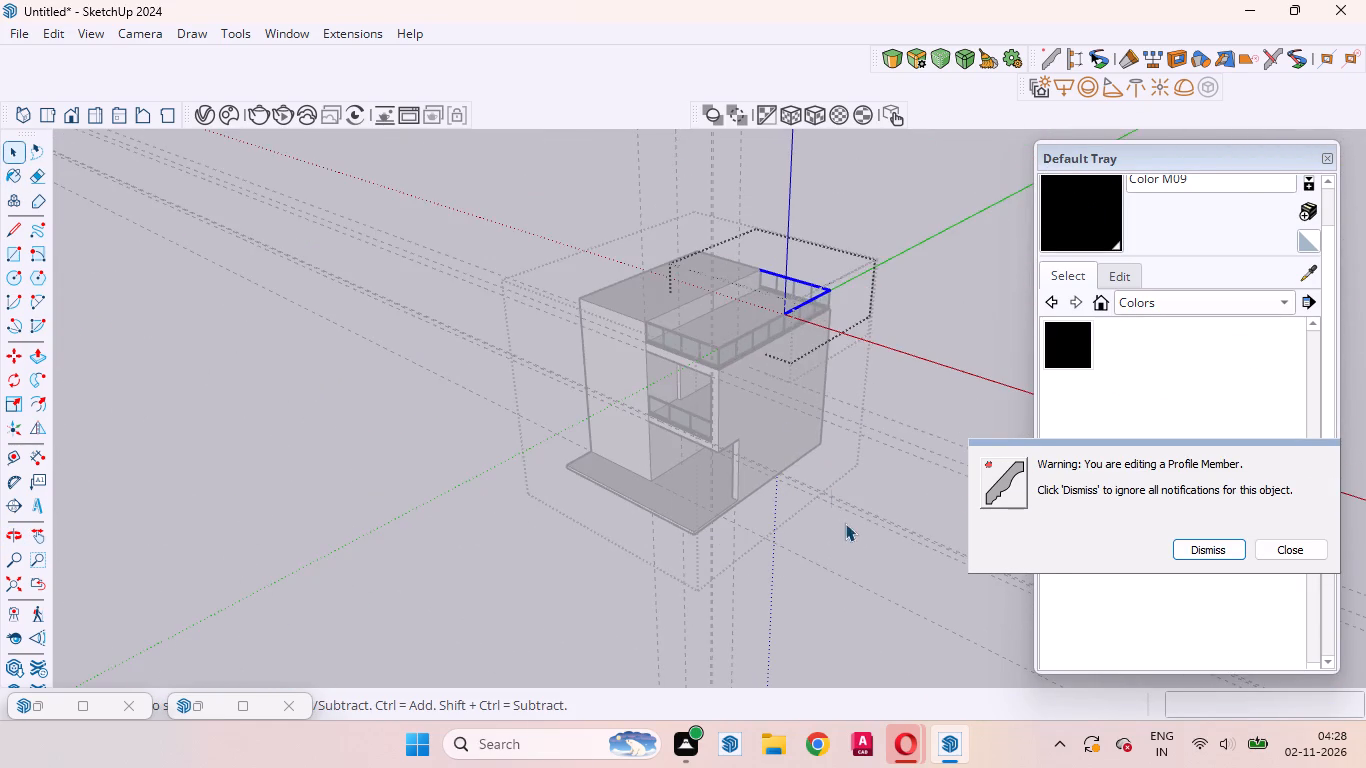
click(855, 531)
Check the joint between the new and existing side railings and leave the new railing's editing mode.
scroll(803, 270, up, 10)
middle_drag(800, 359, 674, 292)
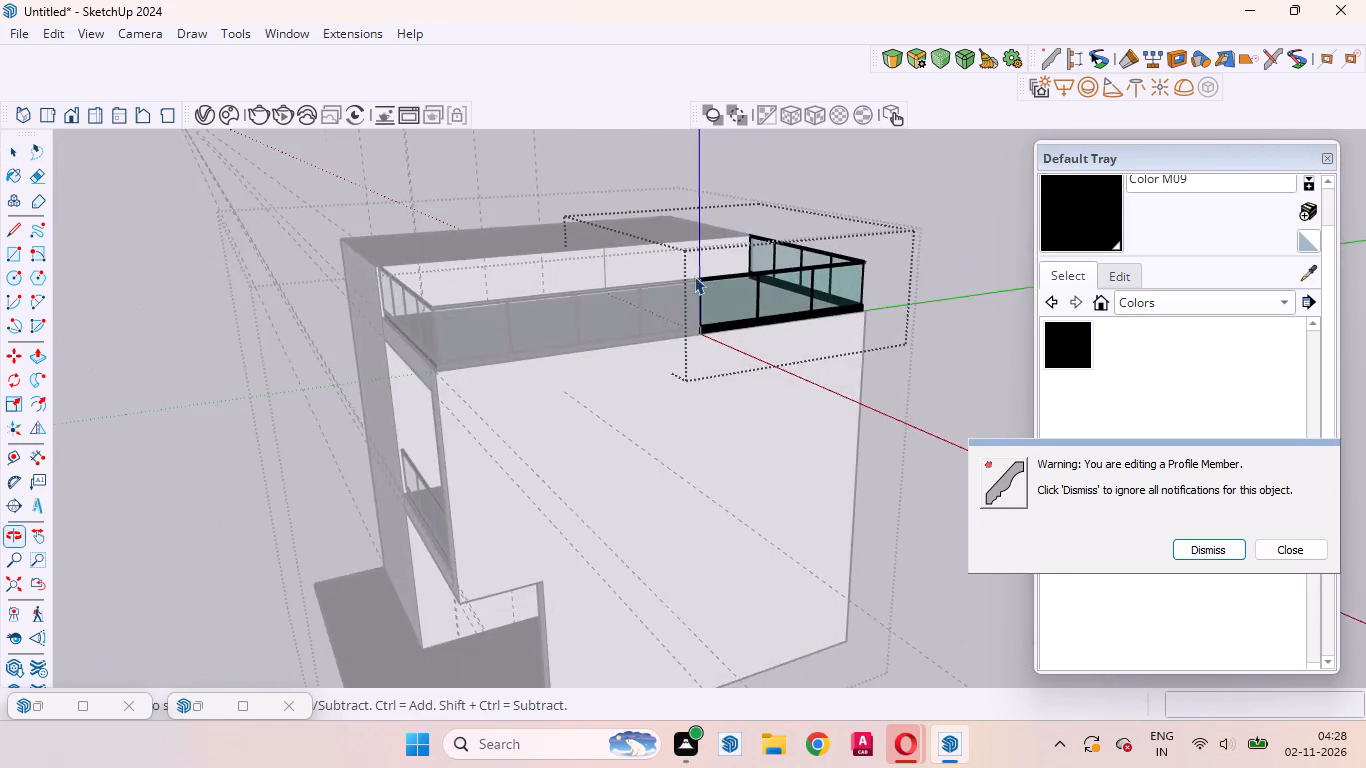
scroll(694, 276, up, 20)
scroll(694, 276, up, 2)
middle_drag(729, 348, 492, 322)
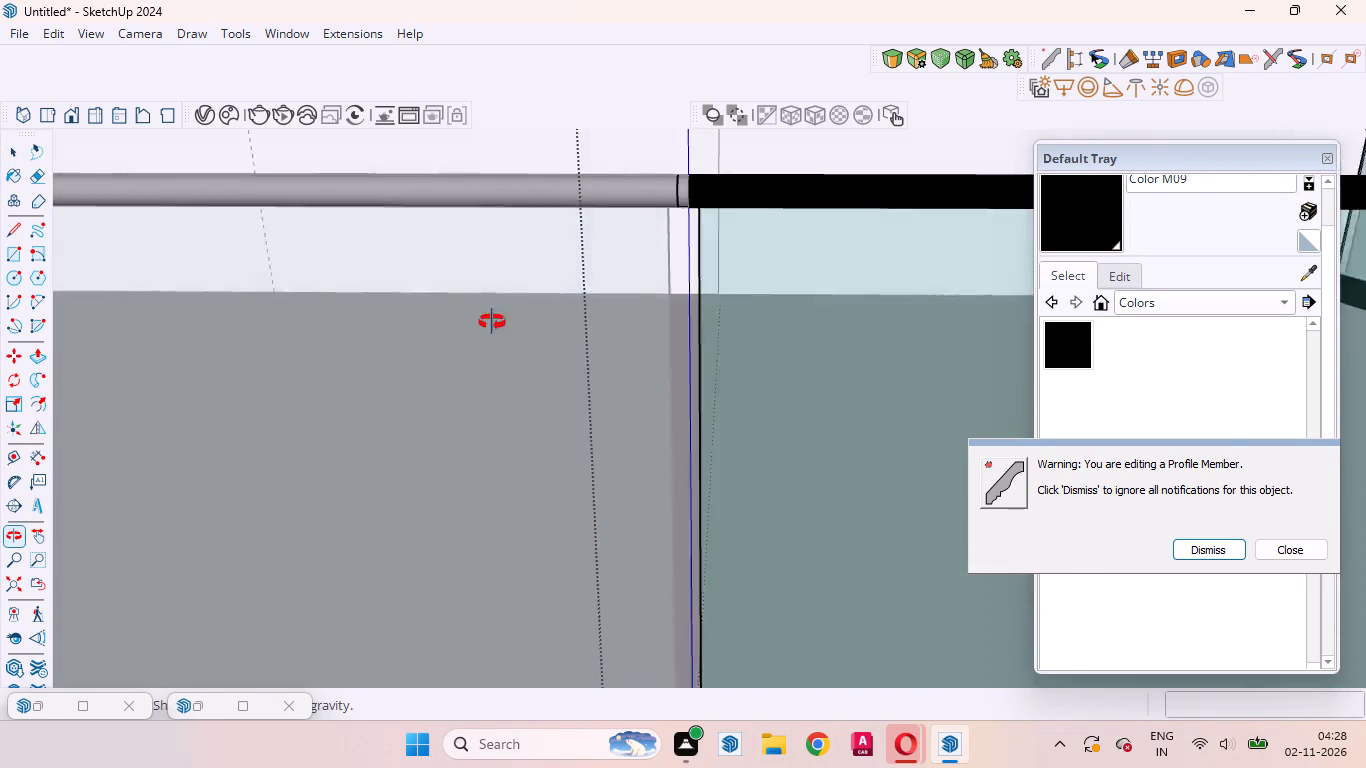
middle_drag(492, 322, 790, 364)
scroll(789, 364, up, 1)
scroll(741, 364, down, 17)
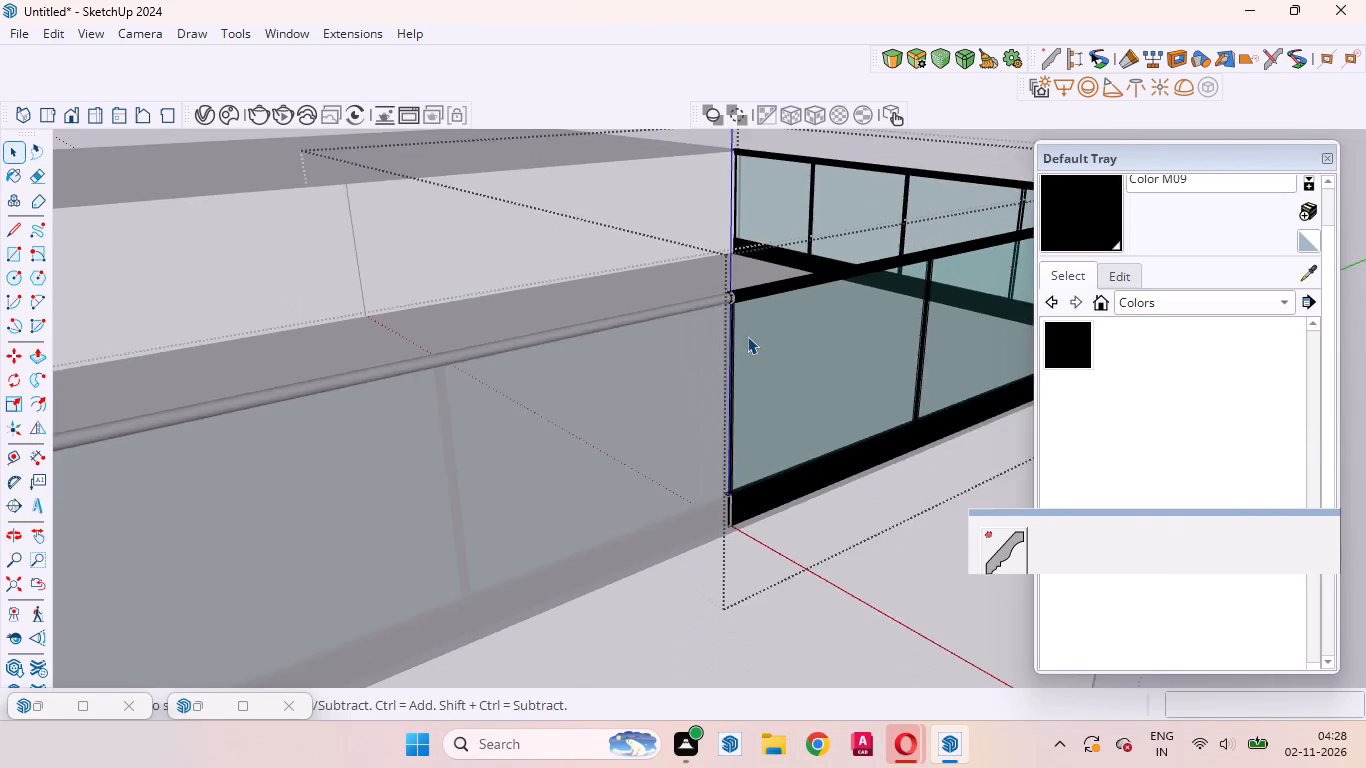
scroll(747, 336, down, 16)
double_click(933, 583)
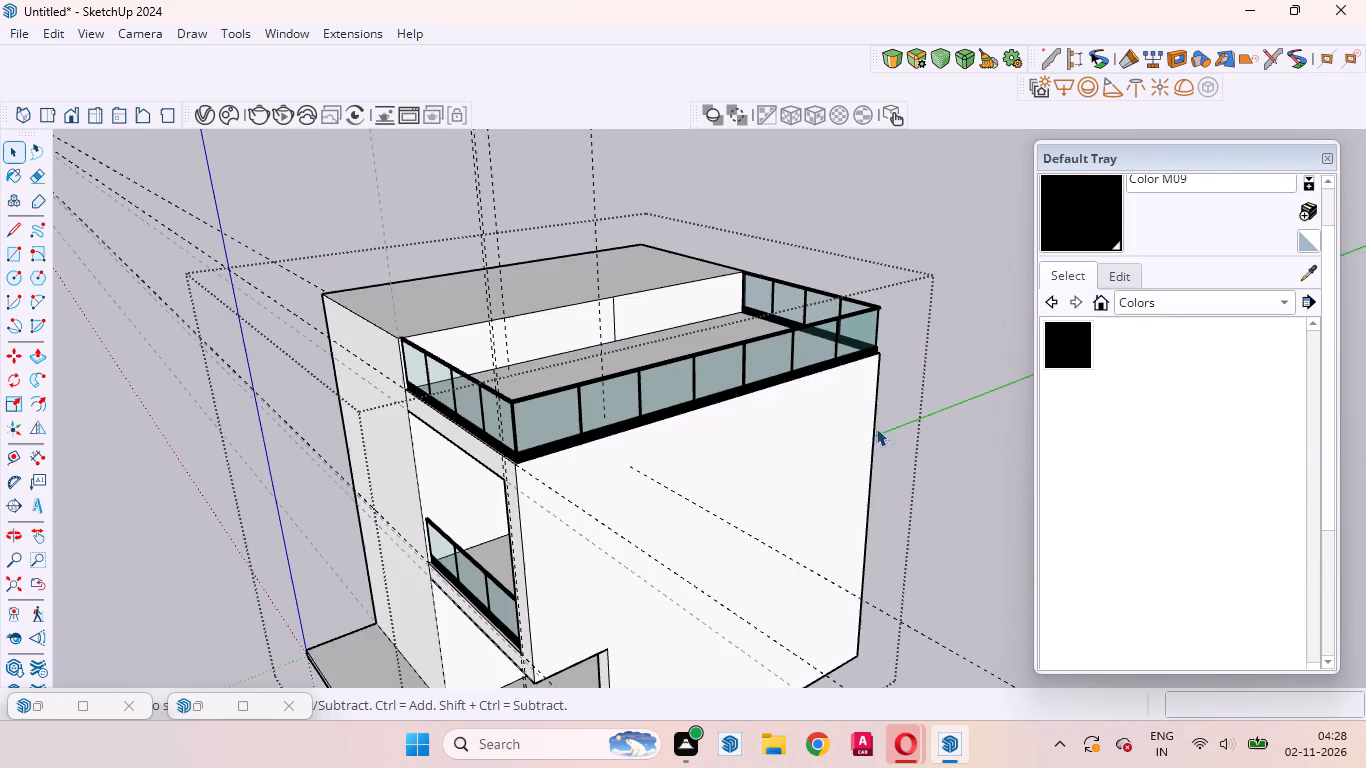
Push/Pull the top face of the block beside the roof terrace up by 3'.
scroll(768, 319, up, 10)
middle_click(741, 393)
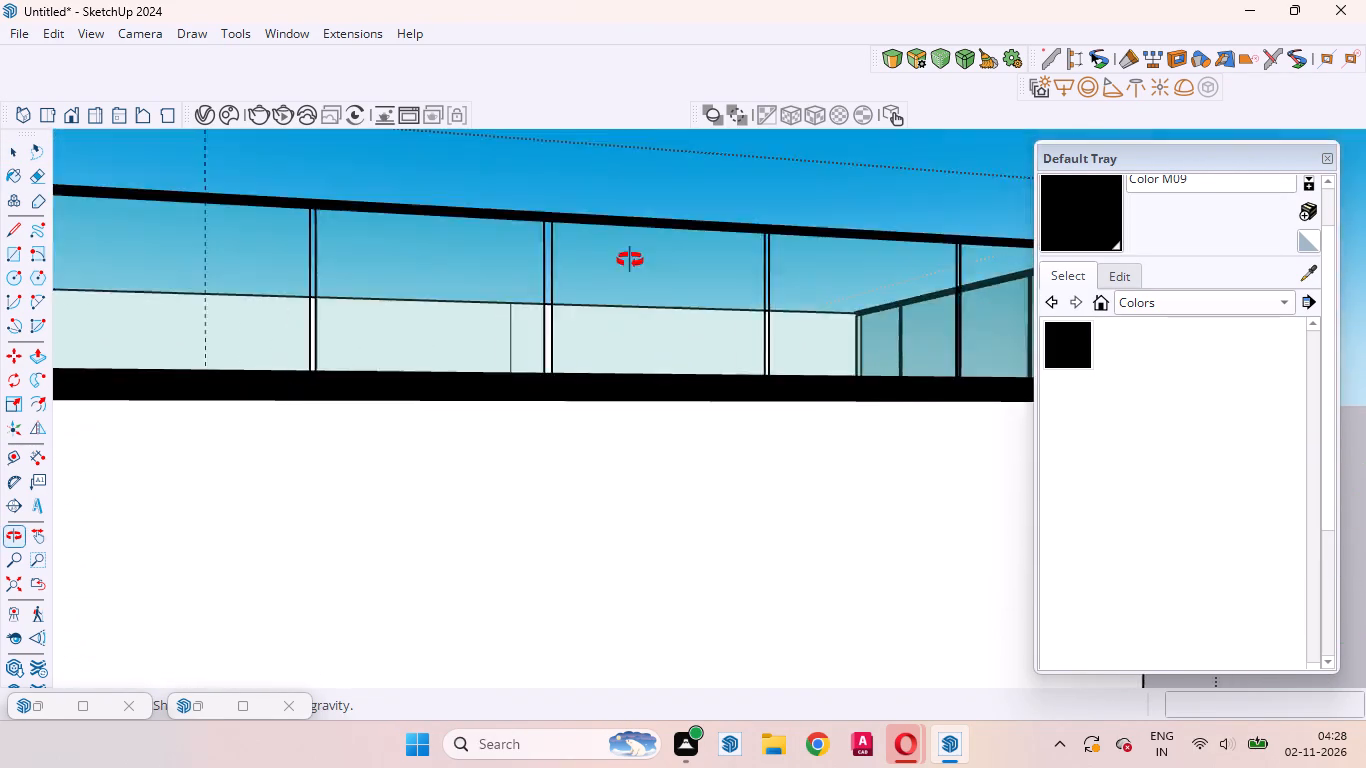
scroll(736, 389, down, 20)
scroll(736, 389, down, 3)
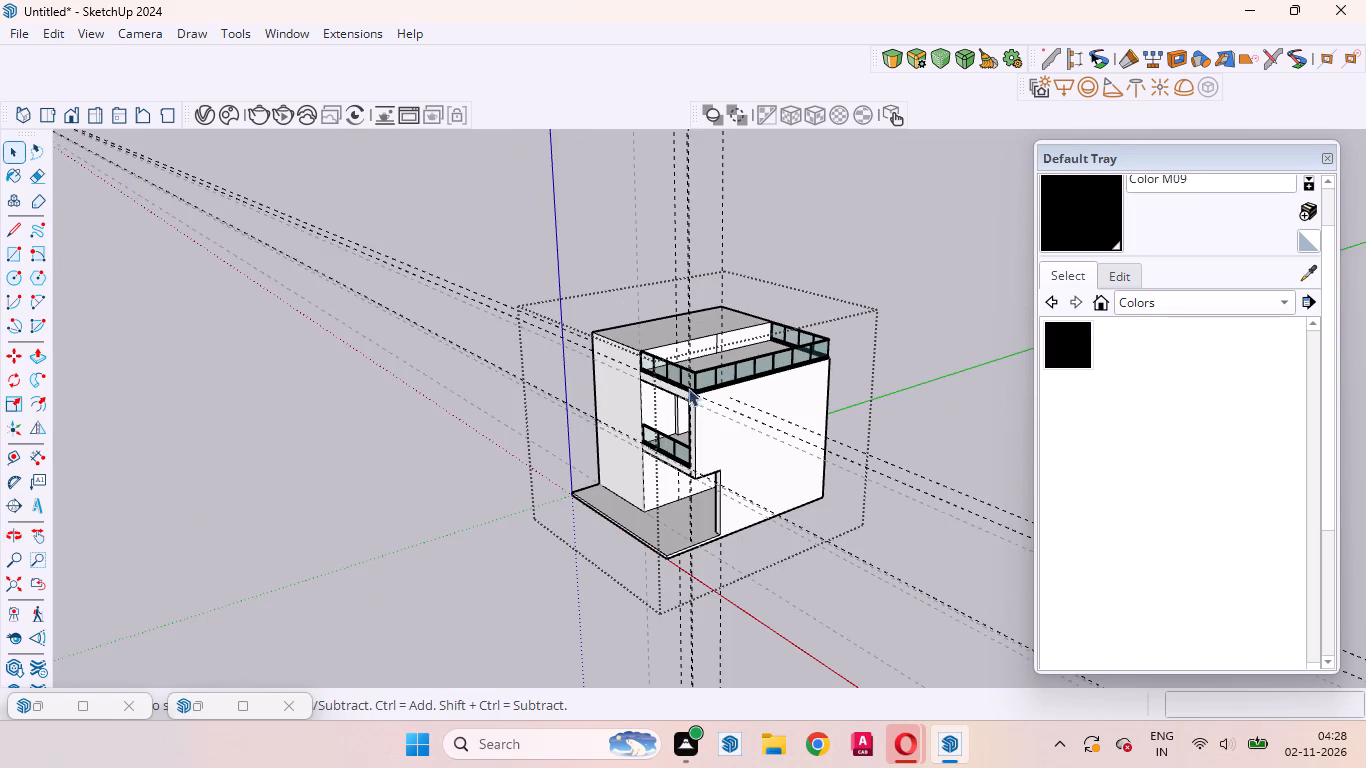
middle_drag(688, 391, 1031, 497)
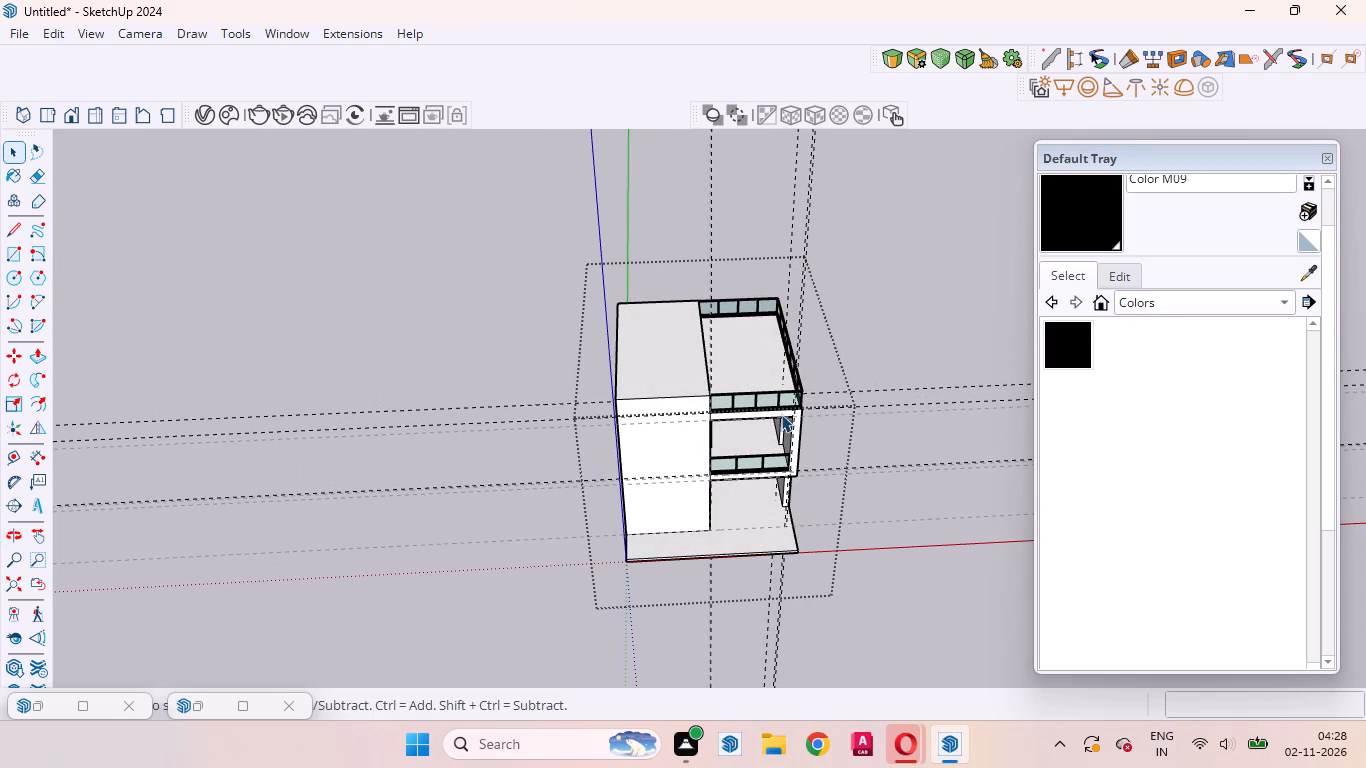
scroll(648, 350, up, 9)
click(664, 360)
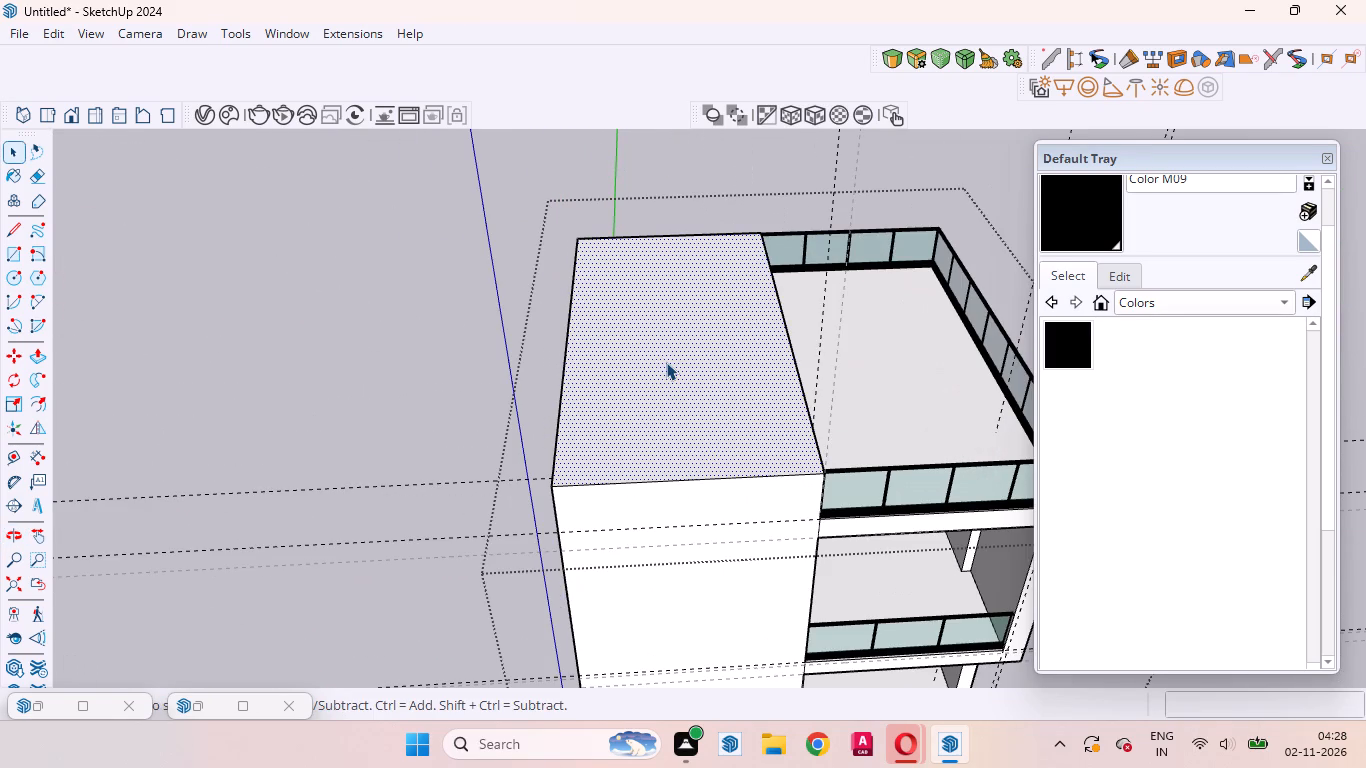
key(p)
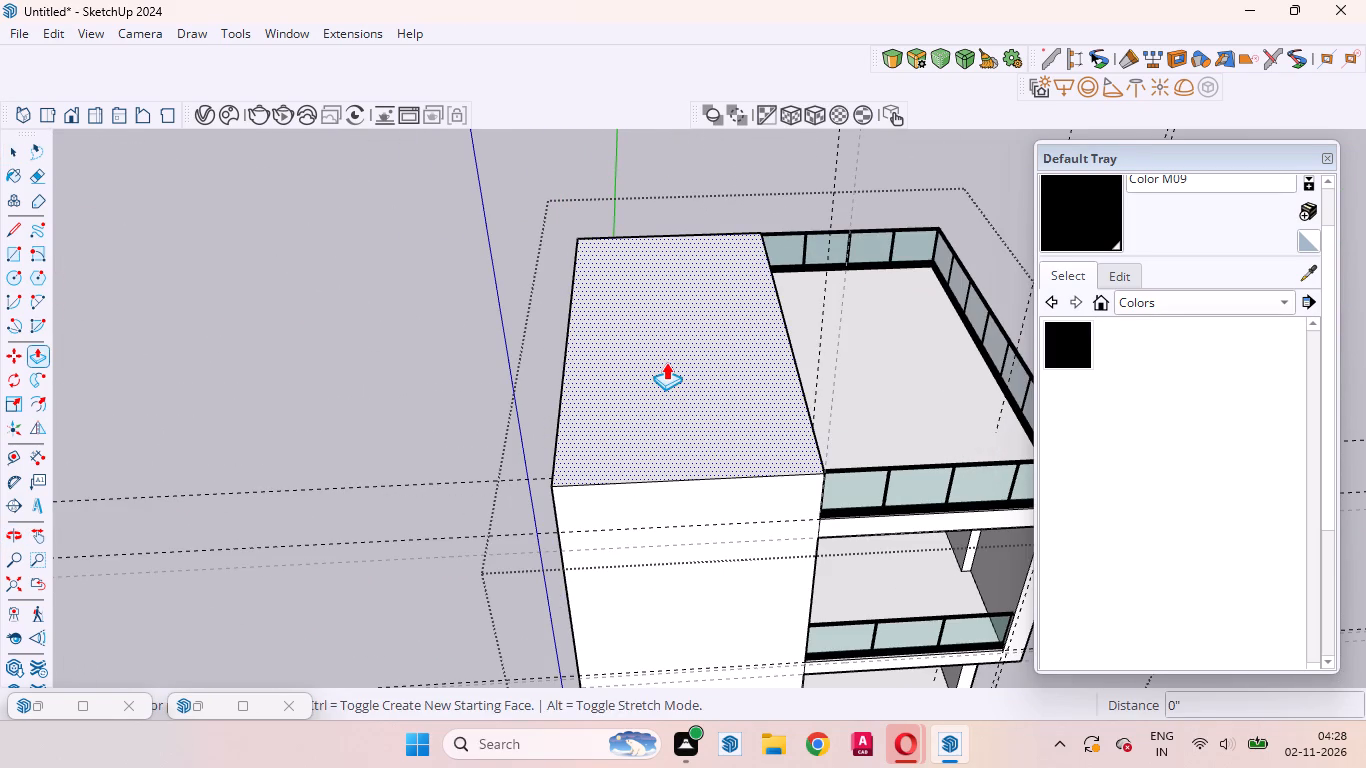
drag(666, 362, 677, 320)
key(3)
key(apostrophe)
key(Return)
key(space)
middle_drag(789, 497, 783, 489)
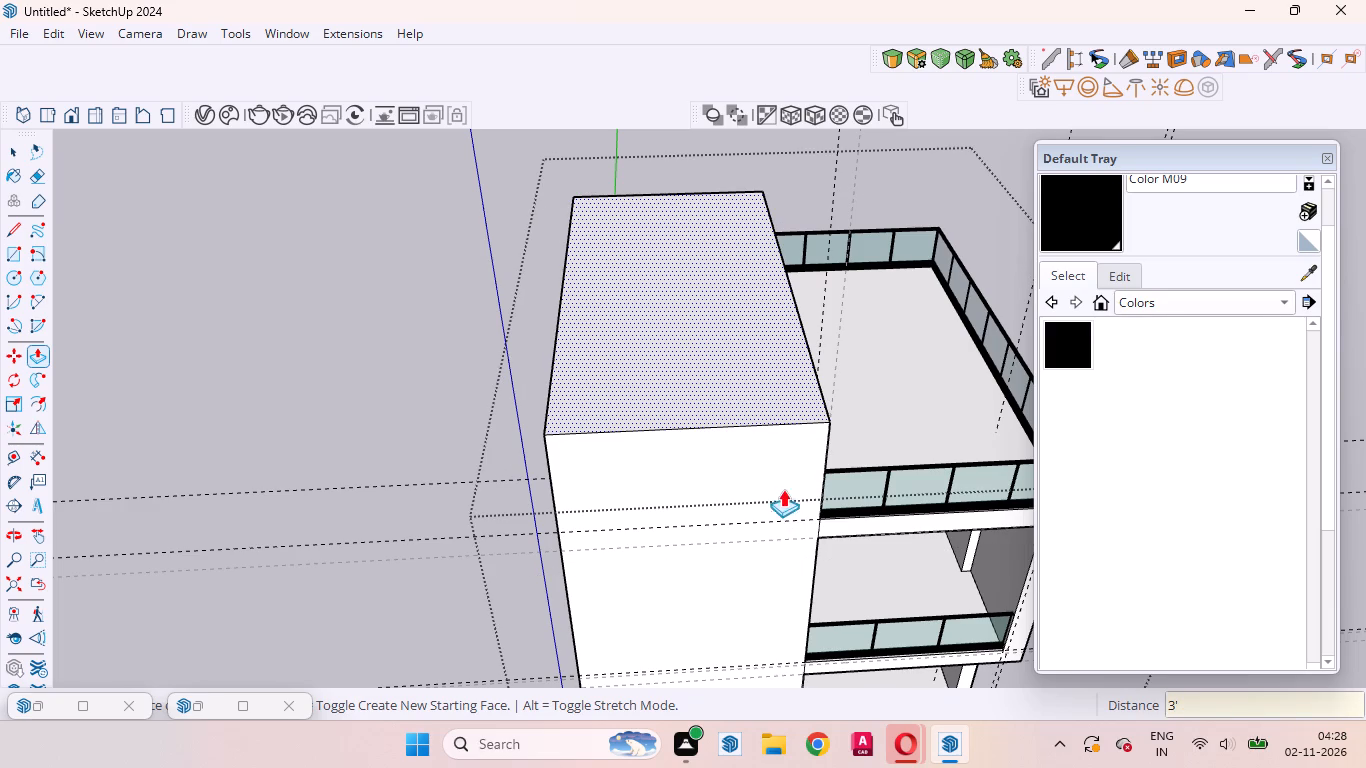
middle_drag(783, 489, 727, 337)
key(space)
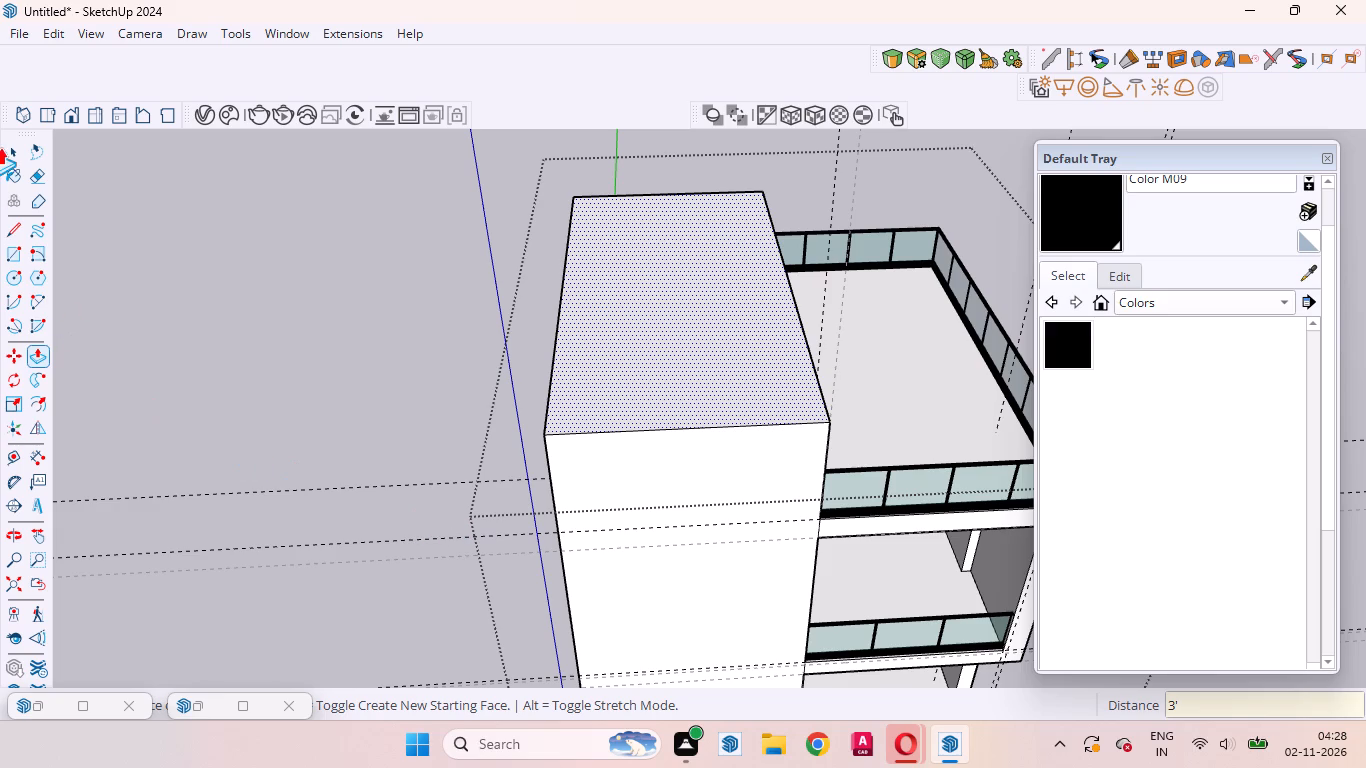
click(15, 143)
Place a vertical guide at the middle of the raised block's front face, 6' 3" from its outer edge.
middle_drag(574, 531, 518, 323)
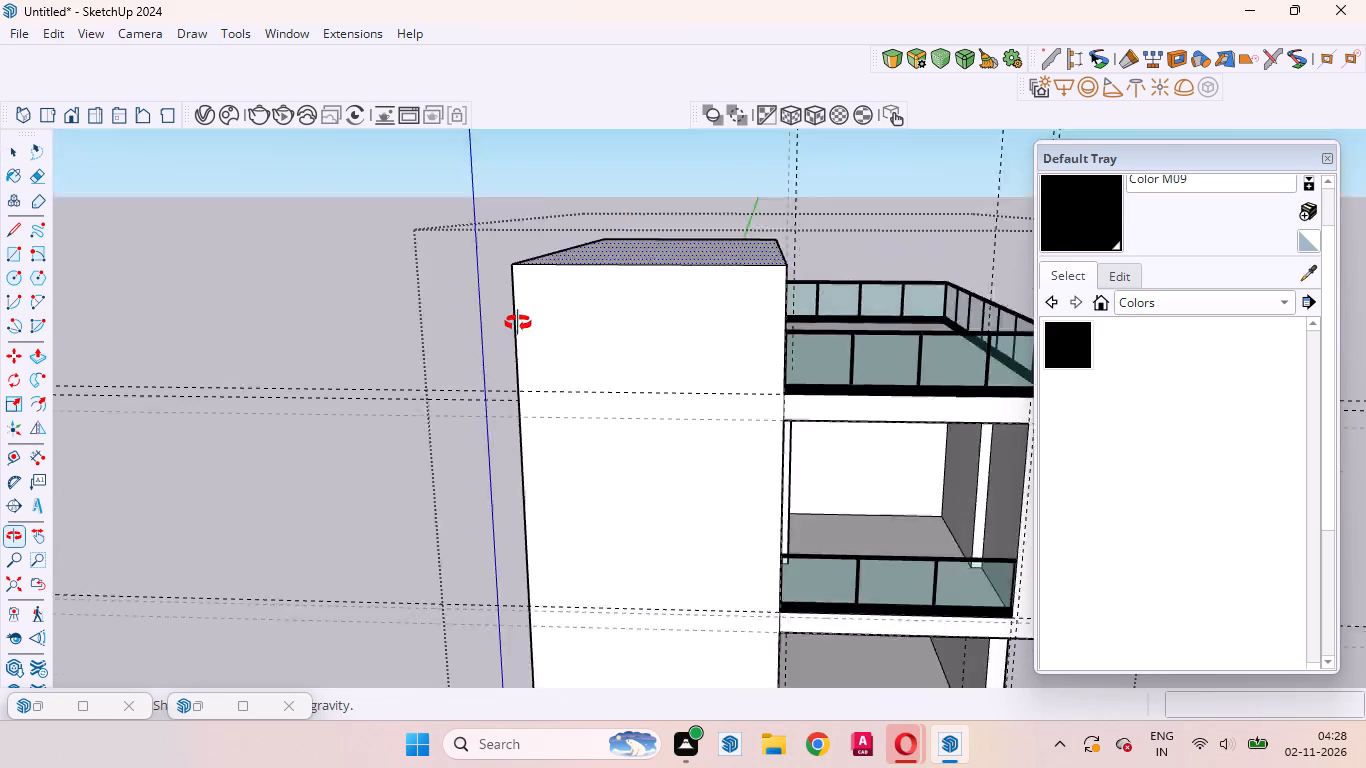
middle_drag(518, 323, 547, 278)
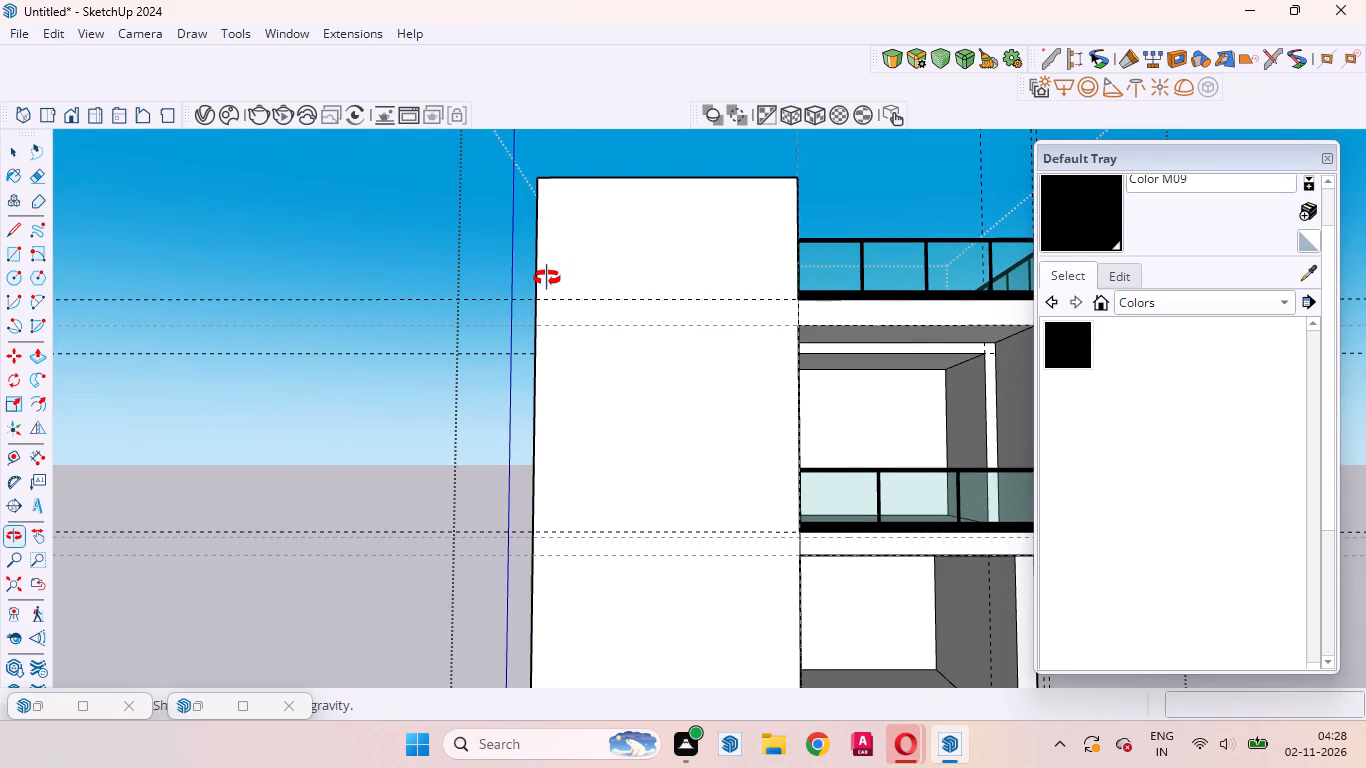
middle_drag(547, 278, 578, 267)
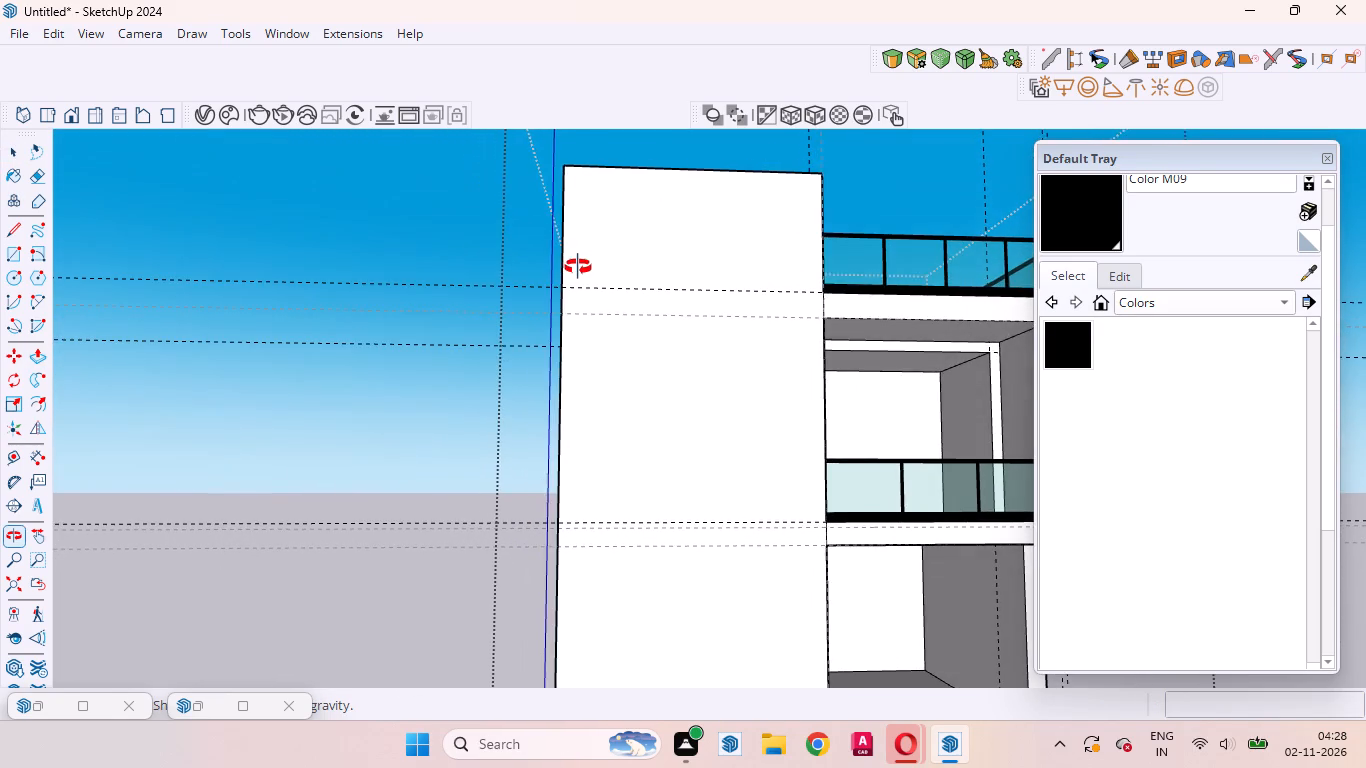
middle_drag(578, 267, 643, 306)
scroll(640, 384, down, 4)
middle_drag(828, 496, 696, 506)
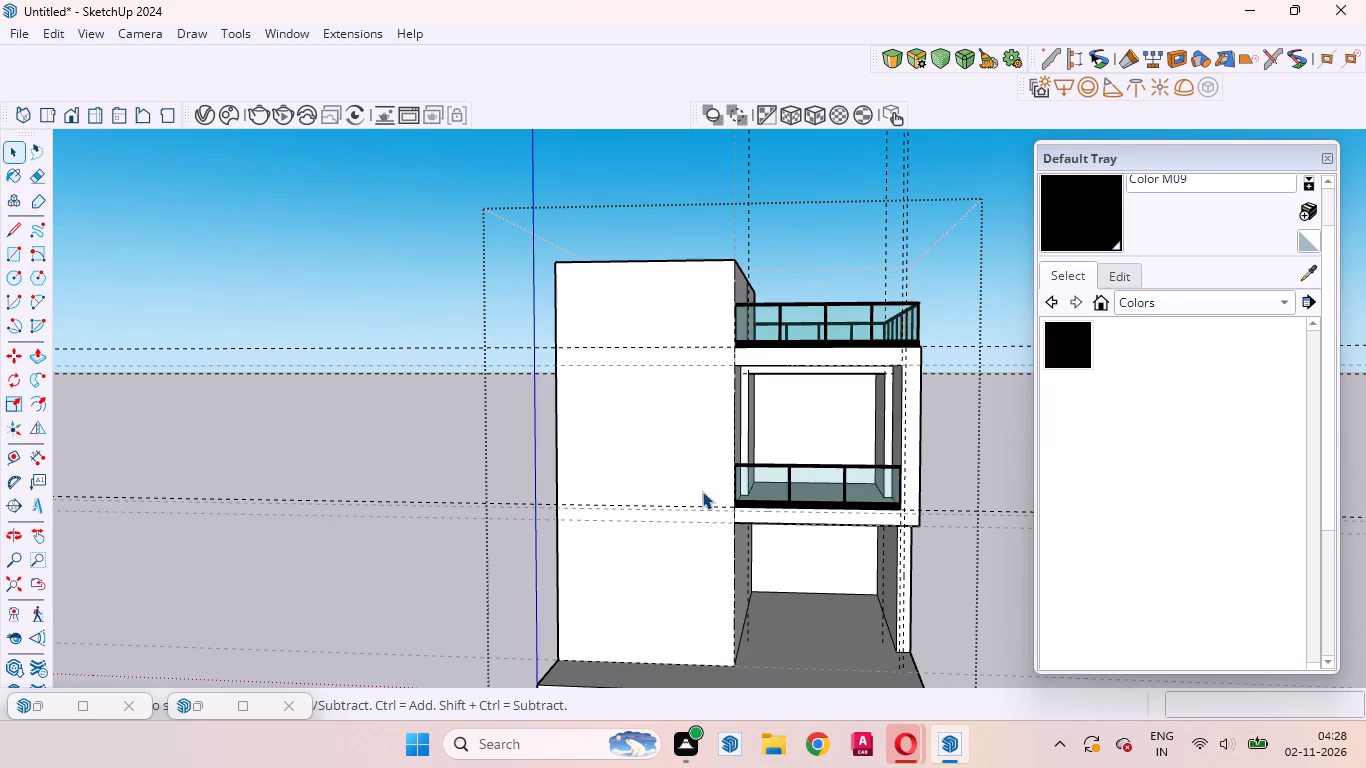
key(t)
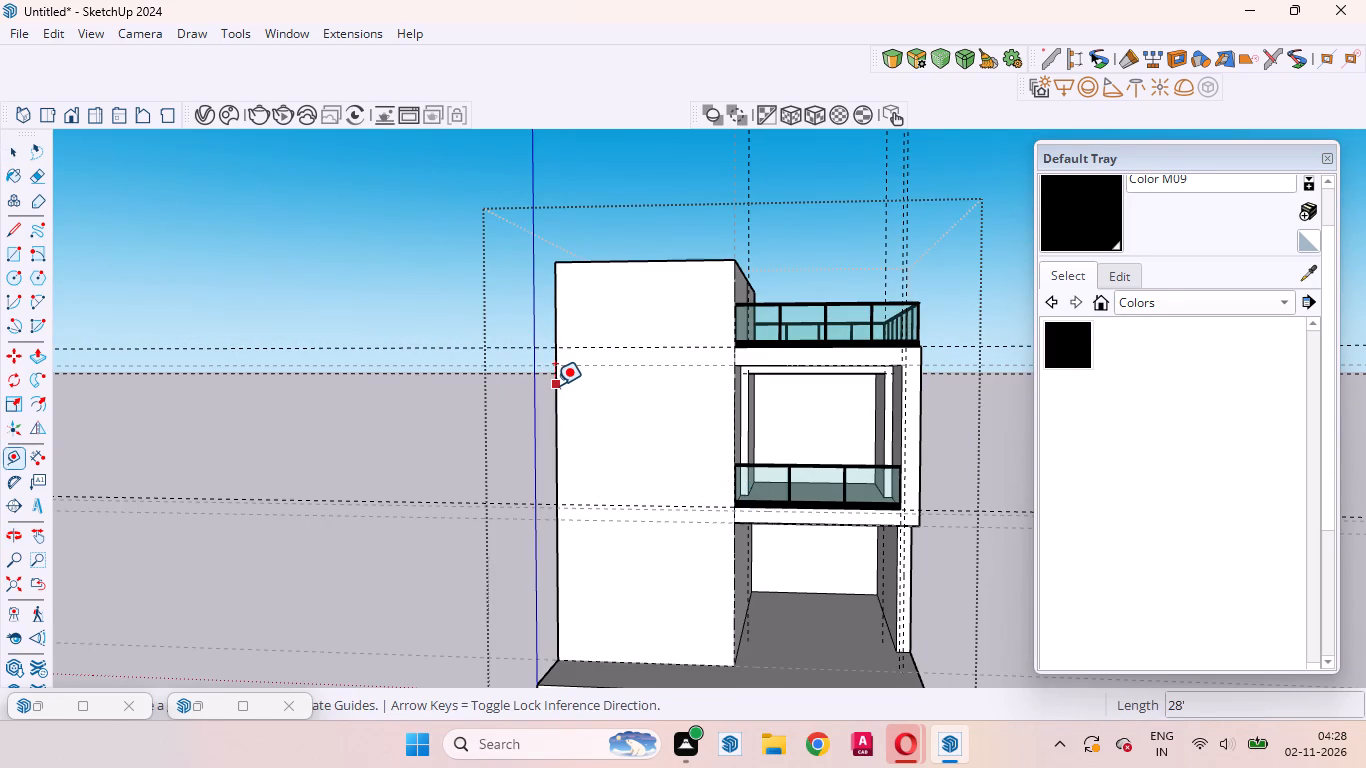
click(555, 384)
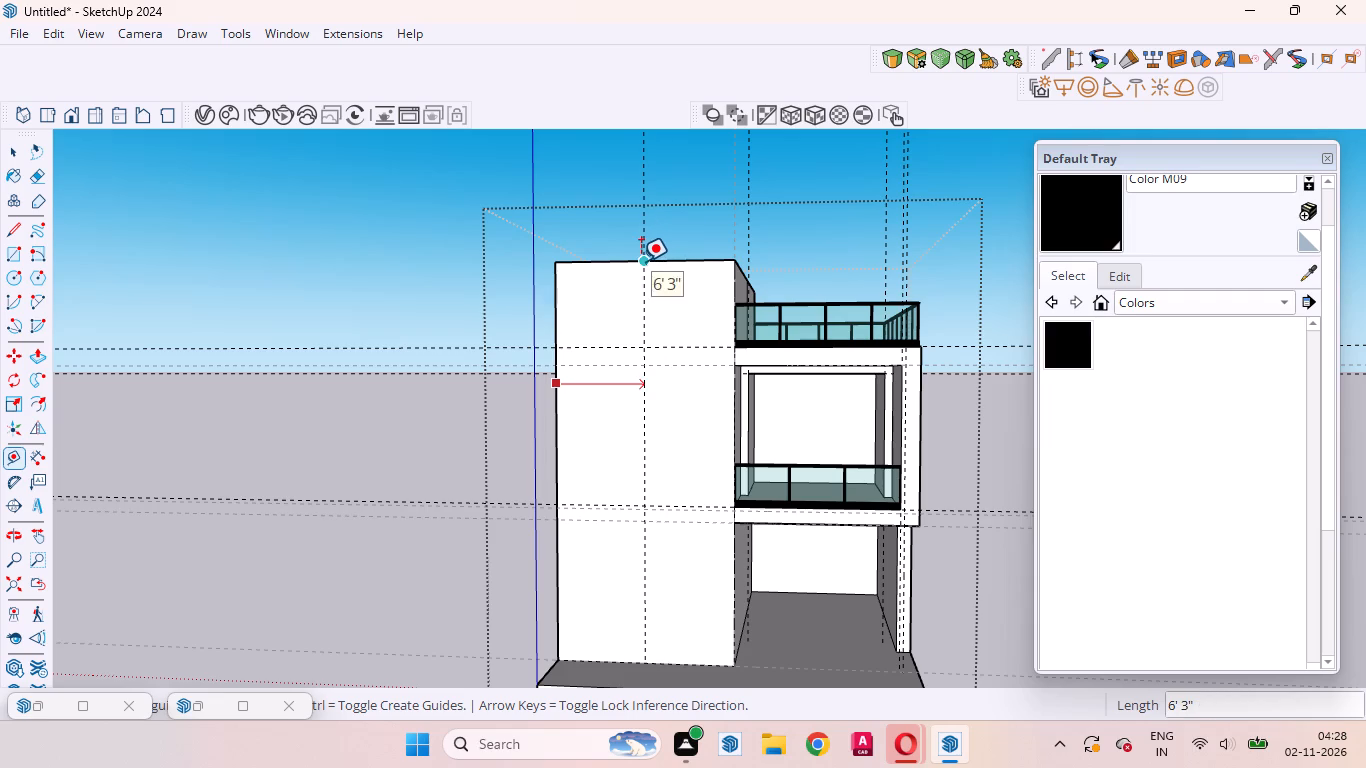
click(641, 261)
Add a vertical guide on the block's front face 2' 7" in from the edge beside the balcony.
scroll(649, 526, up, 1)
middle_drag(650, 526, 705, 567)
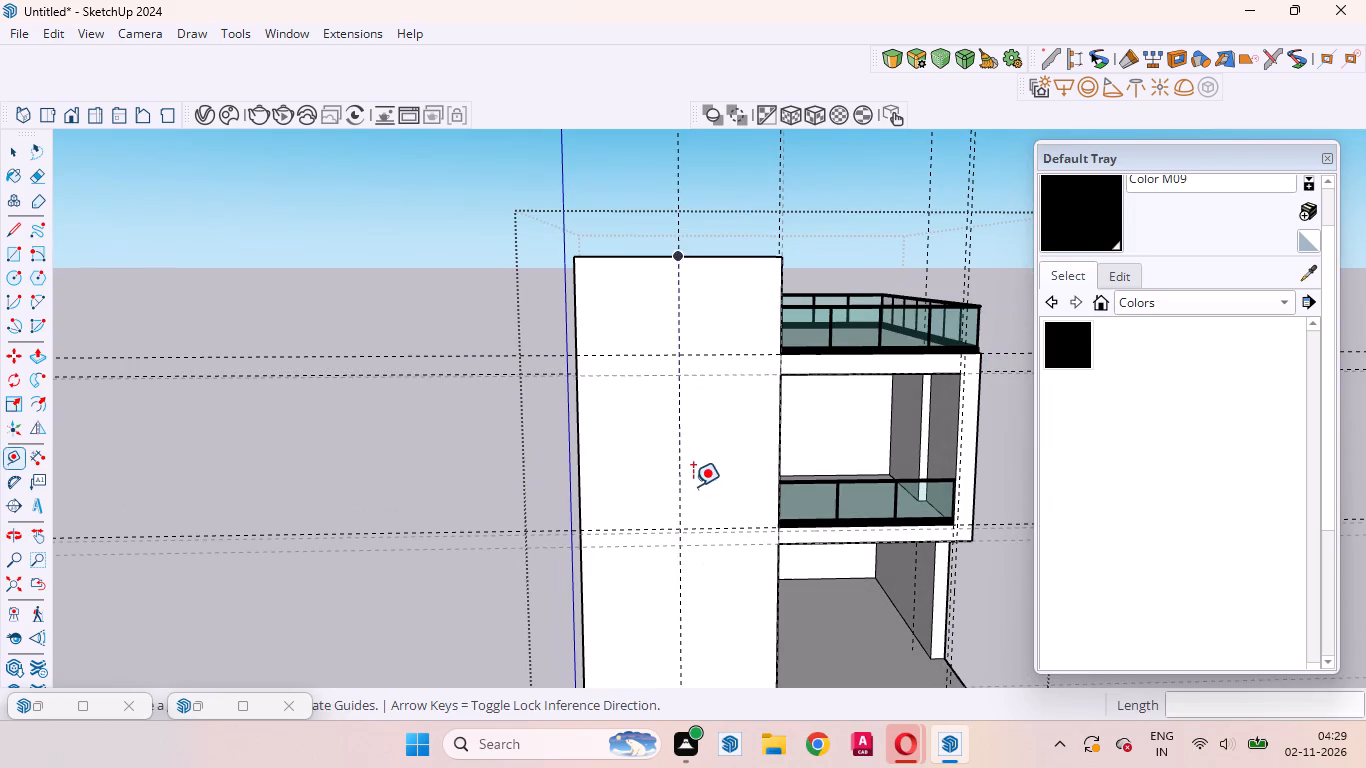
click(781, 438)
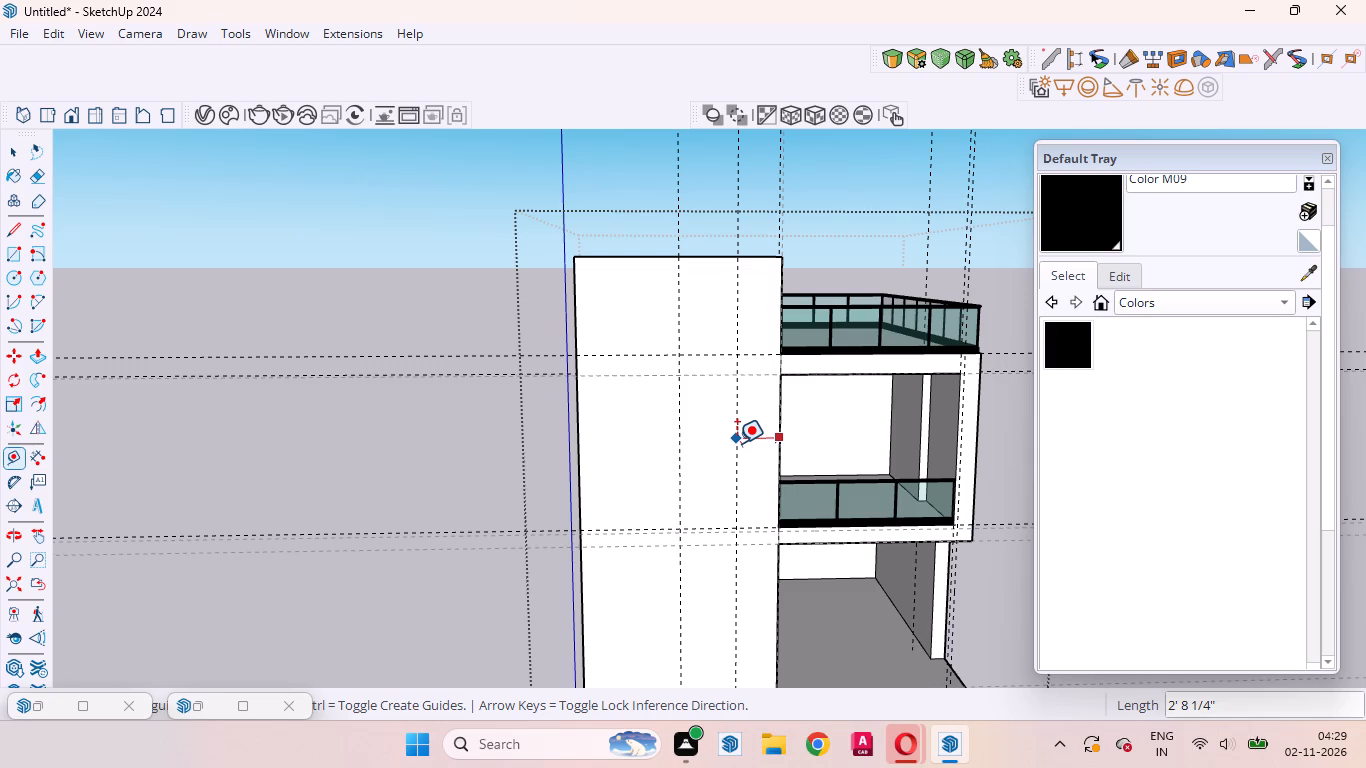
key(2)
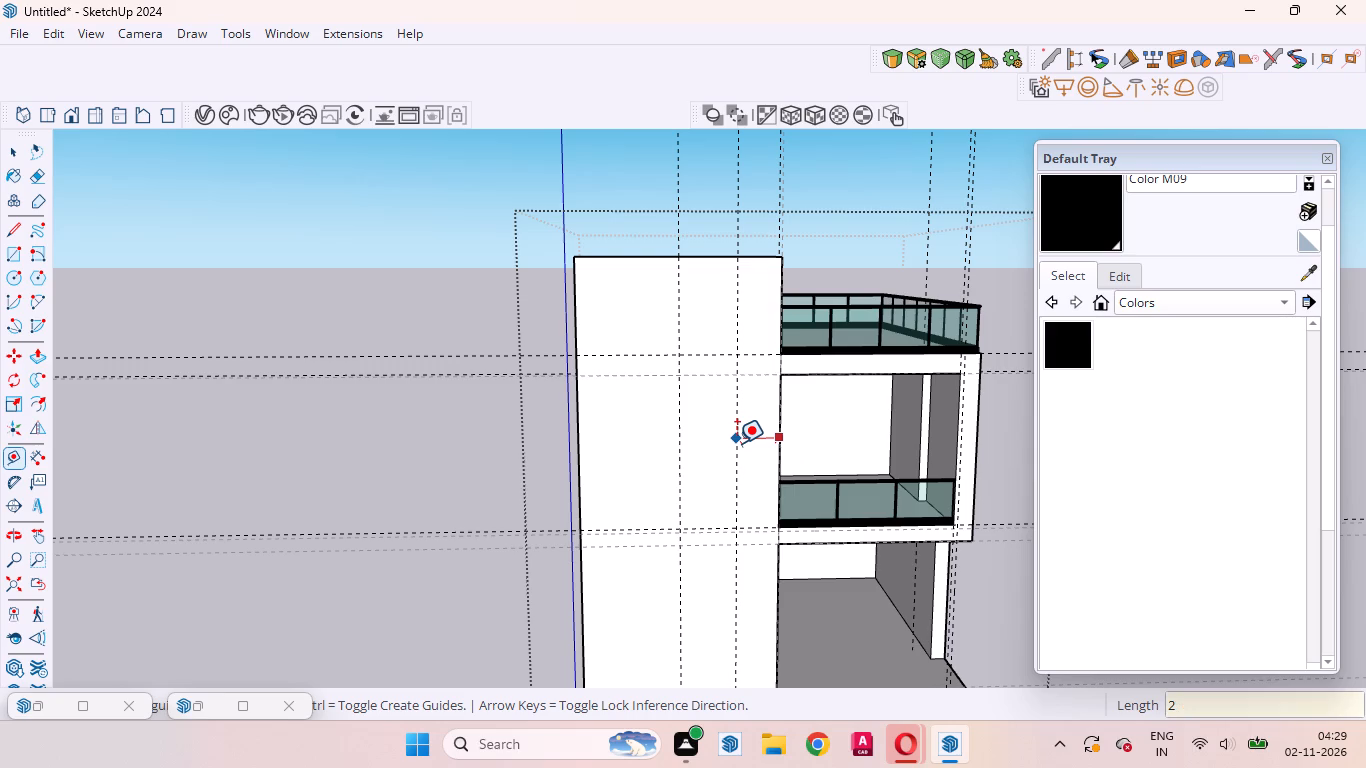
key(apostrophe)
key(7)
key(Return)
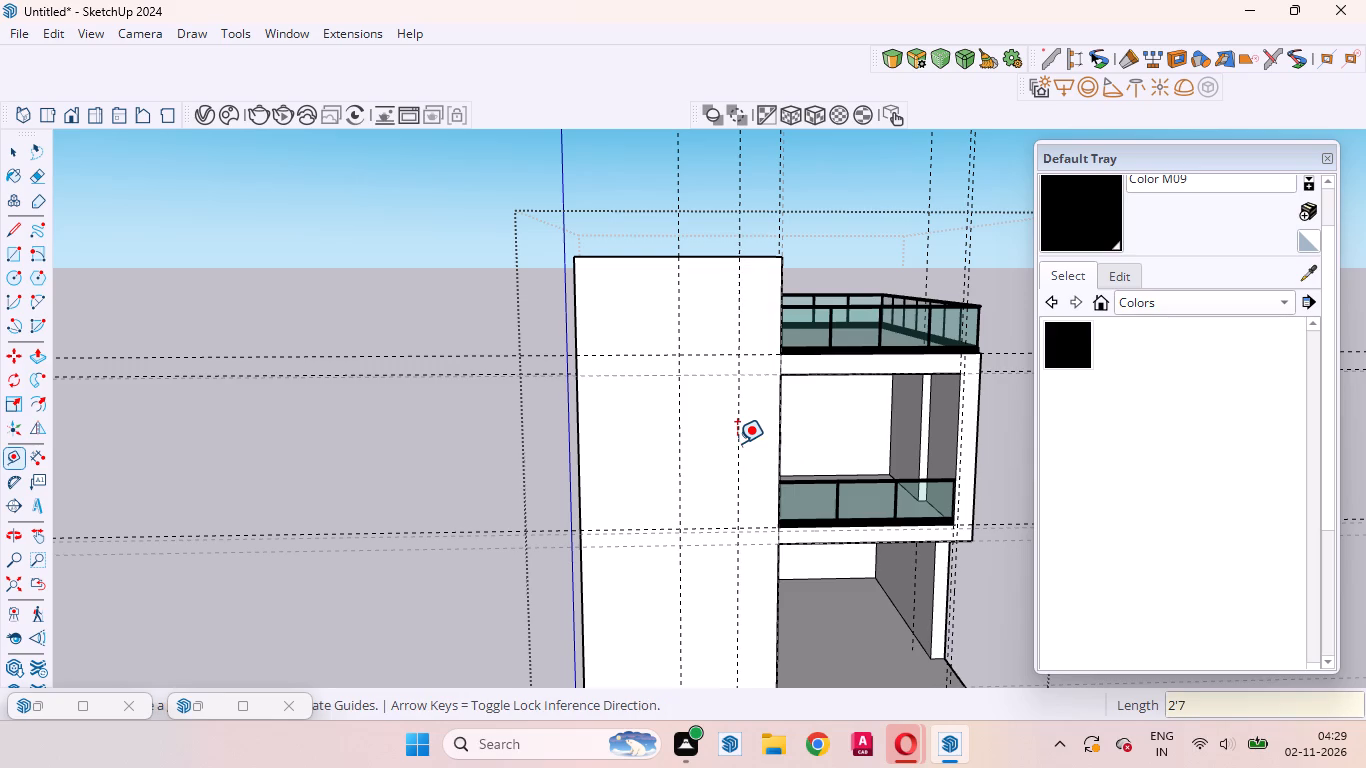
Add a matching vertical guide 2' 7" in from the outer edge of the block's front face.
click(576, 463)
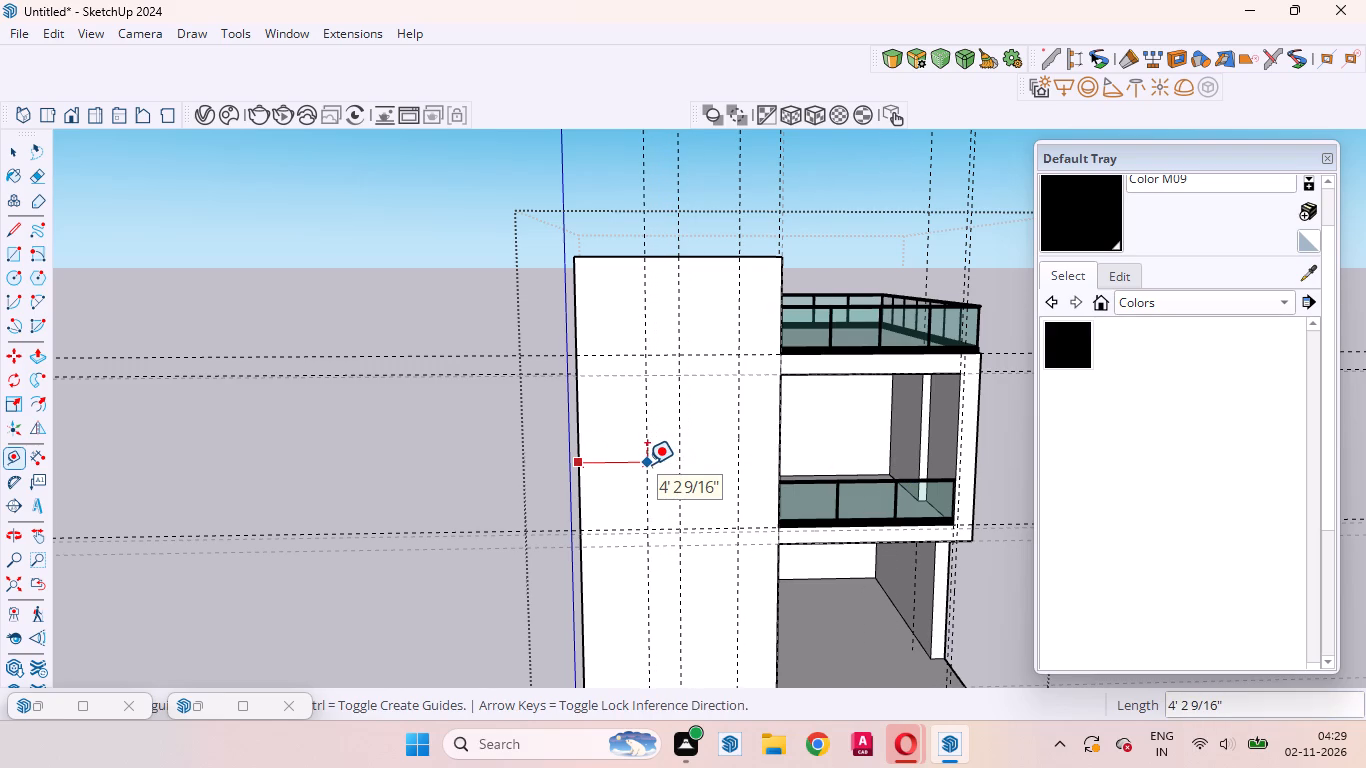
text(2')
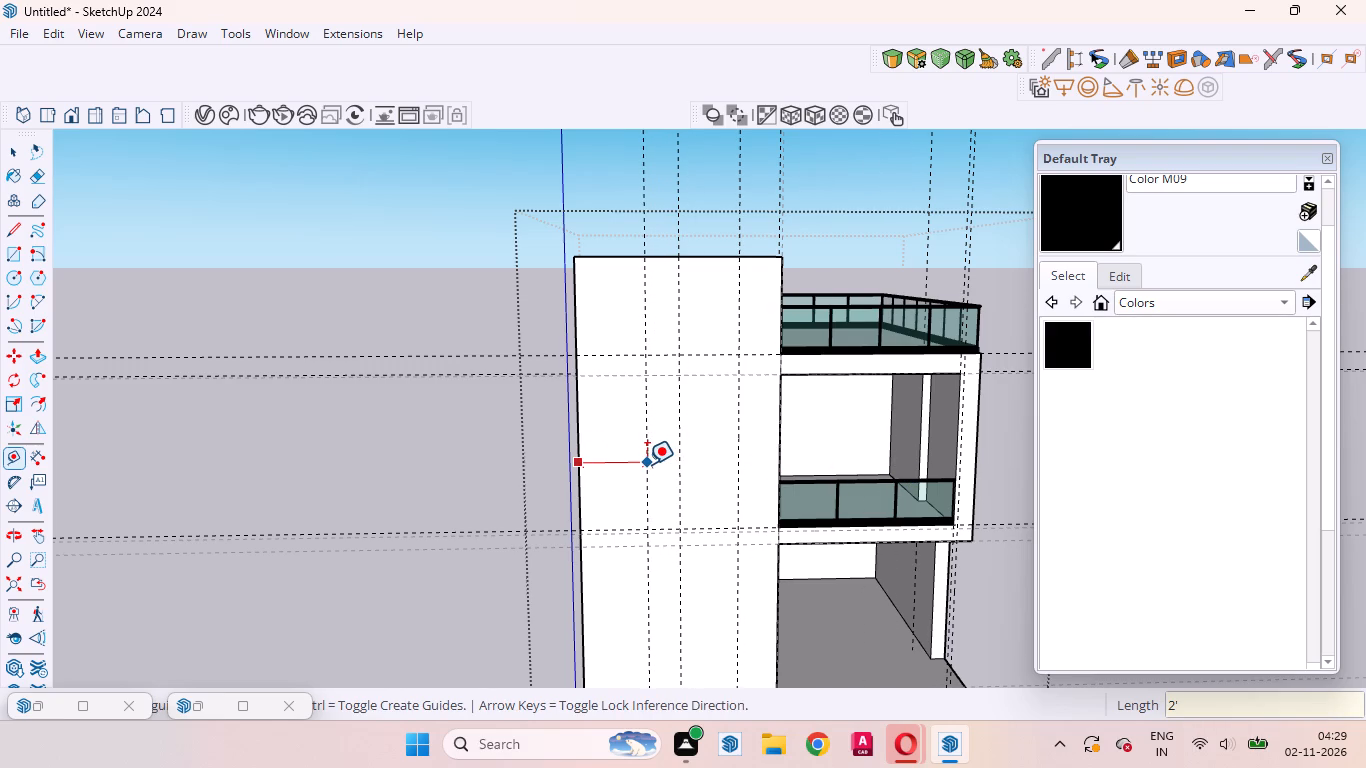
key(7)
key(Return)
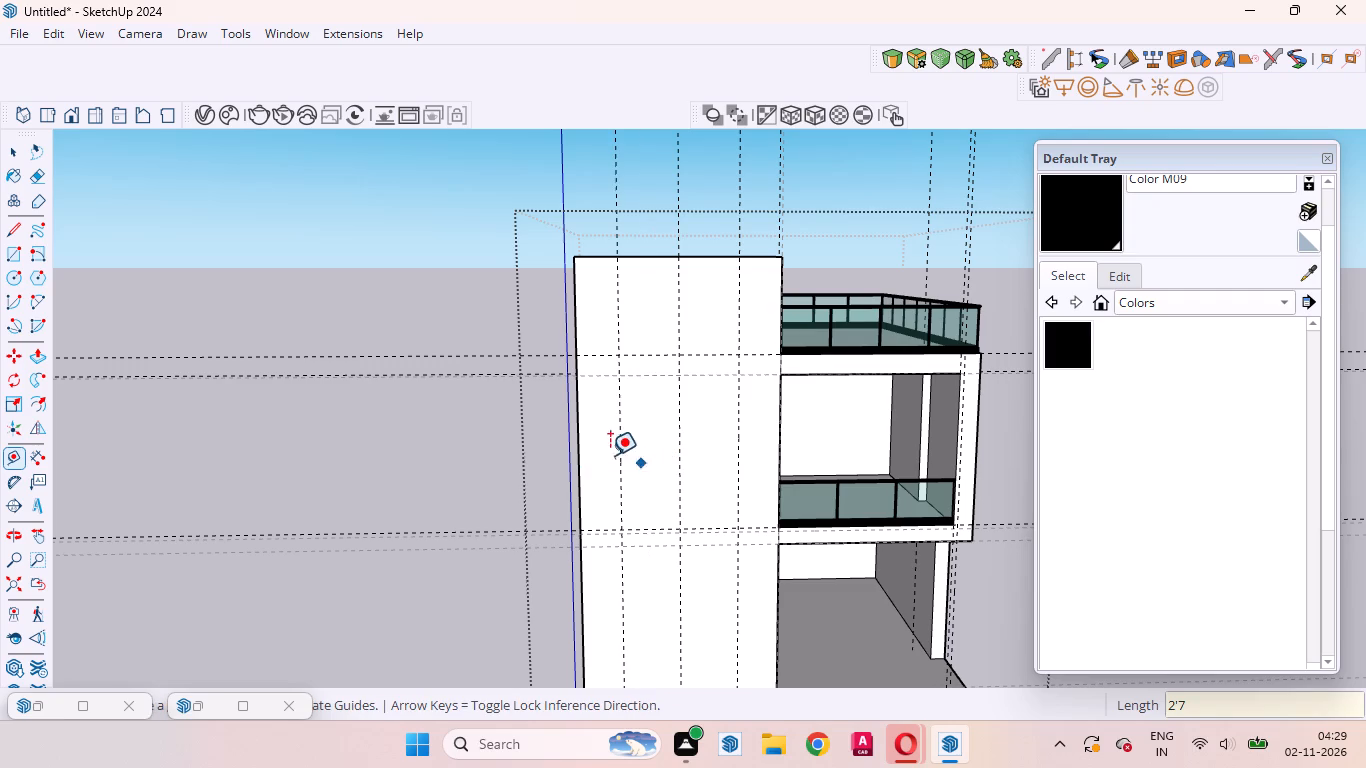
key(space)
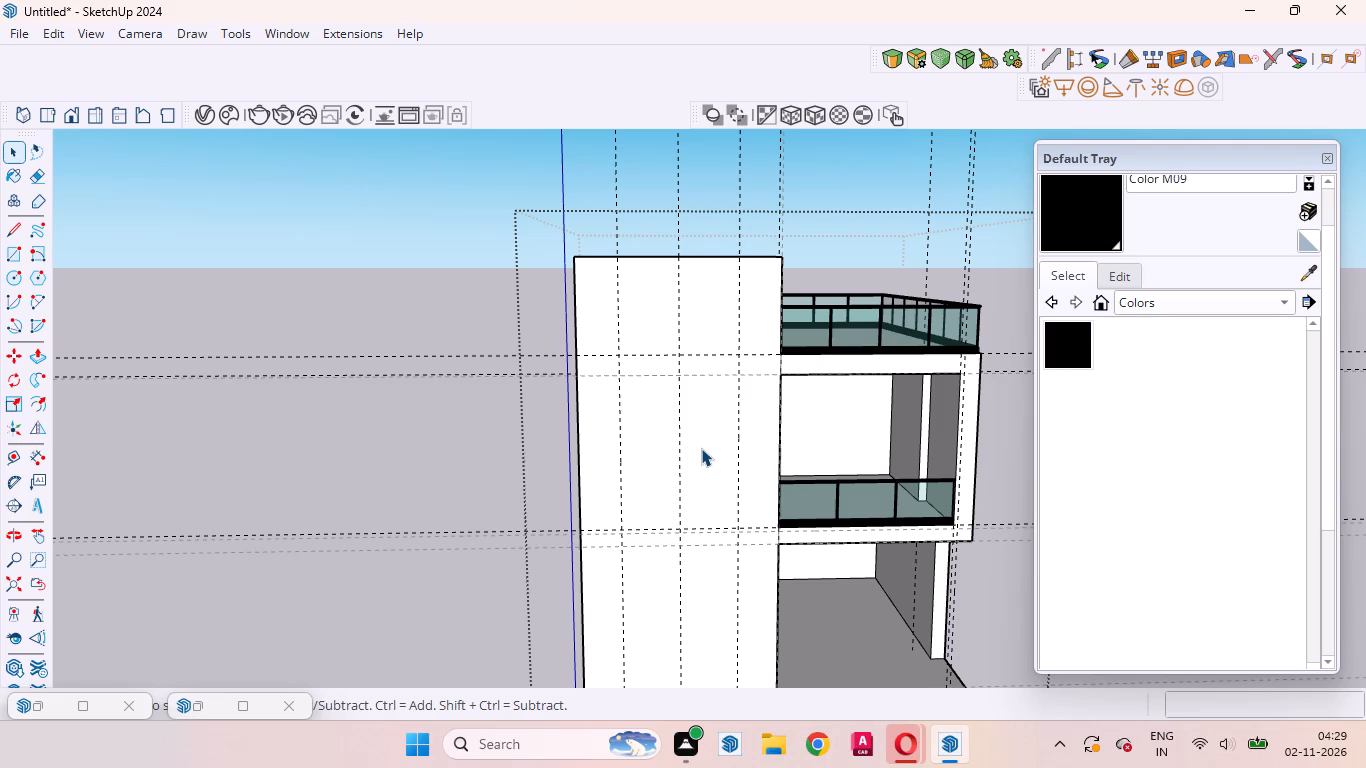
Add a horizontal guide on the block's front face about 4' 3" below the guide level with the roof terrace floor.
scroll(665, 408, down, 4)
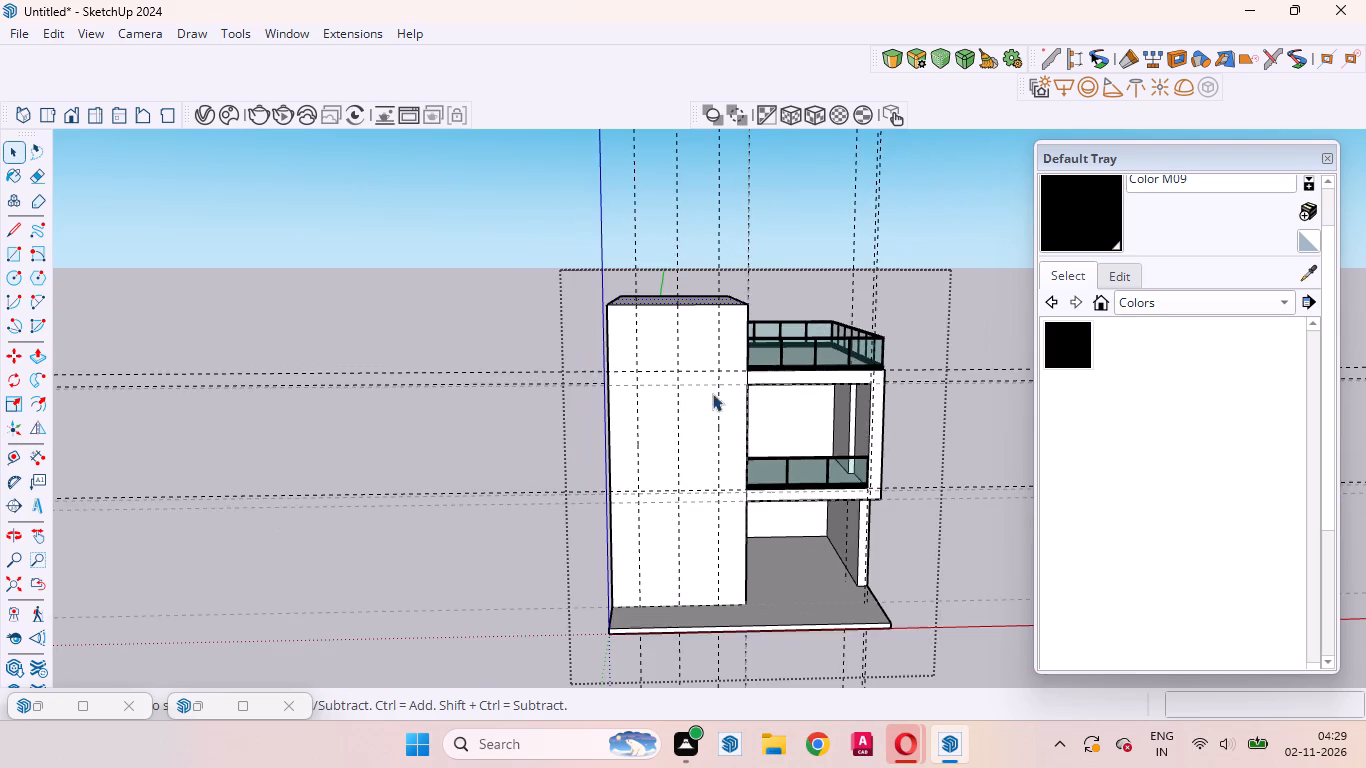
scroll(705, 495, up, 4)
middle_drag(704, 496, 696, 471)
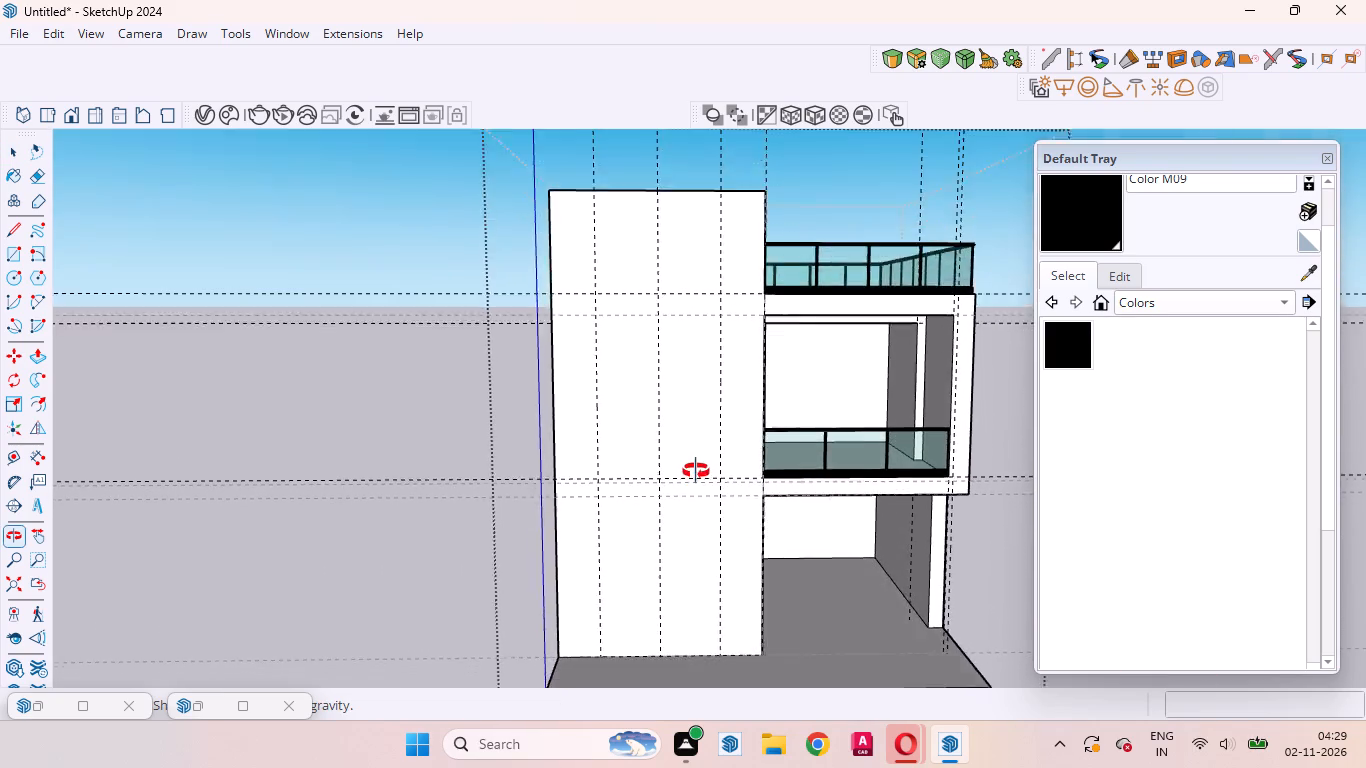
middle_drag(696, 471, 709, 479)
scroll(709, 470, up, 1)
scroll(782, 254, up, 9)
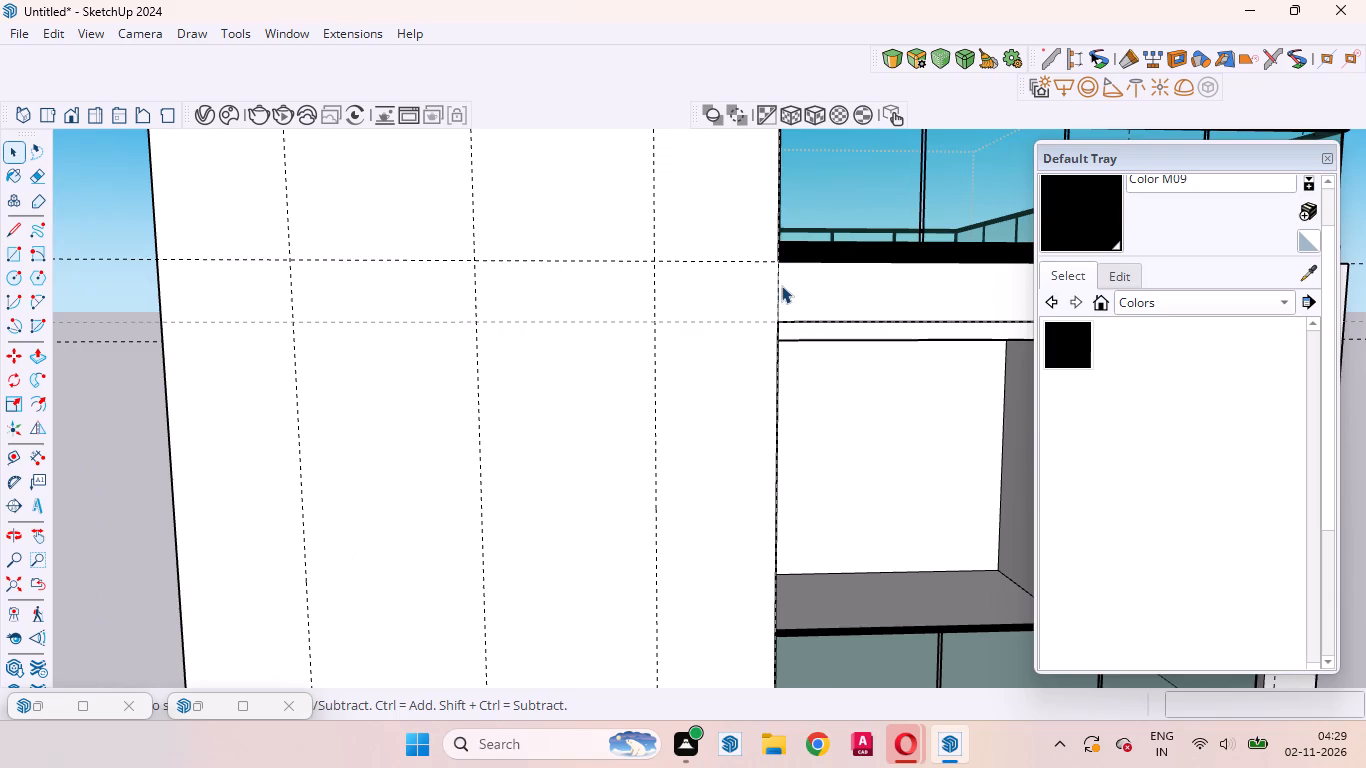
scroll(772, 287, down, 5)
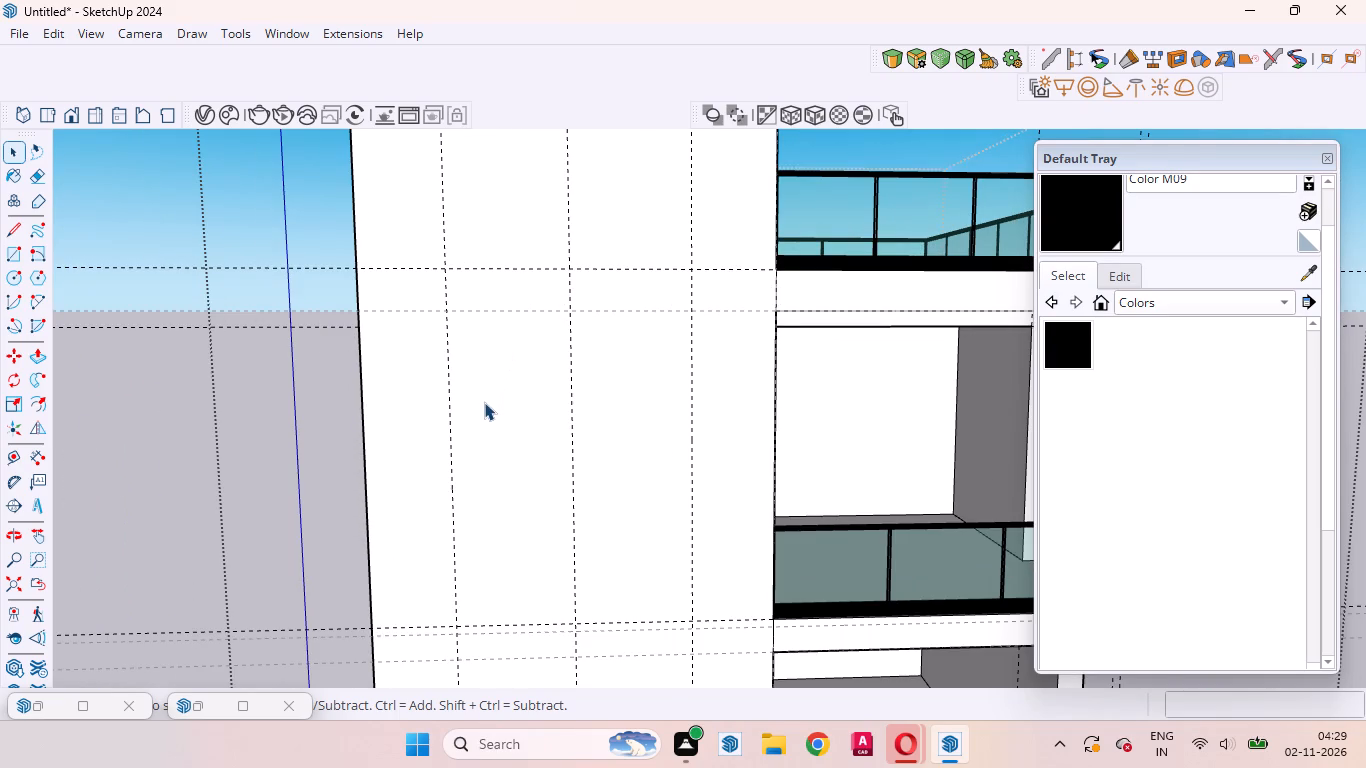
scroll(484, 402, down, 3)
middle_drag(504, 416, 593, 449)
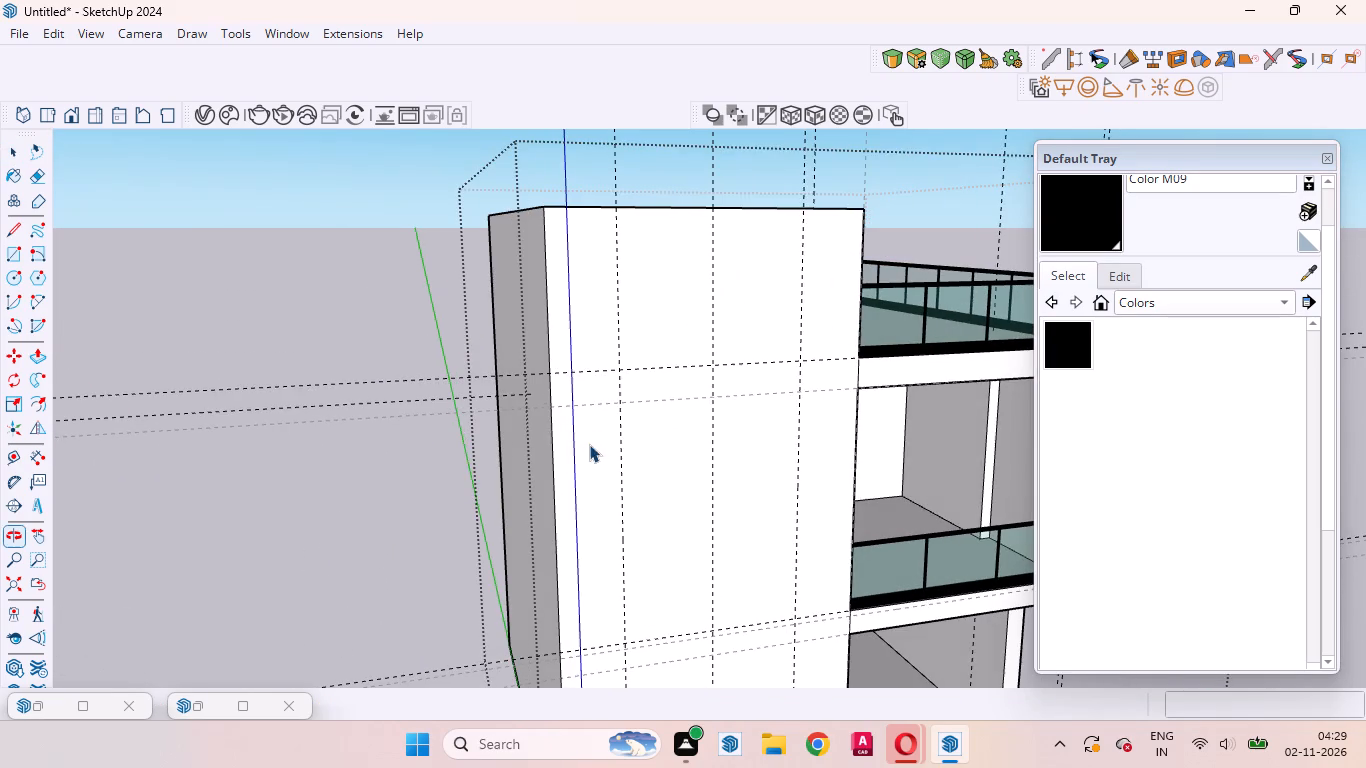
scroll(551, 442, down, 4)
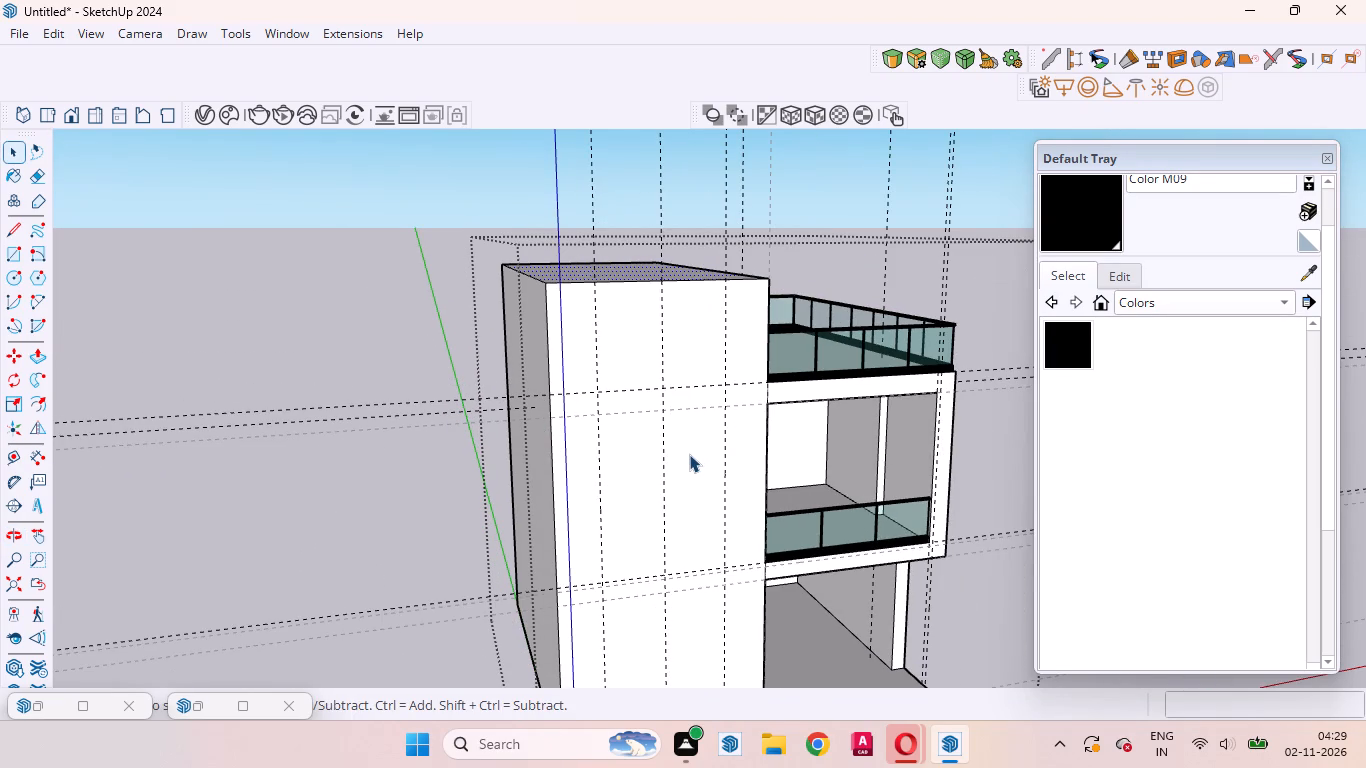
key(t)
scroll(639, 410, up, 5)
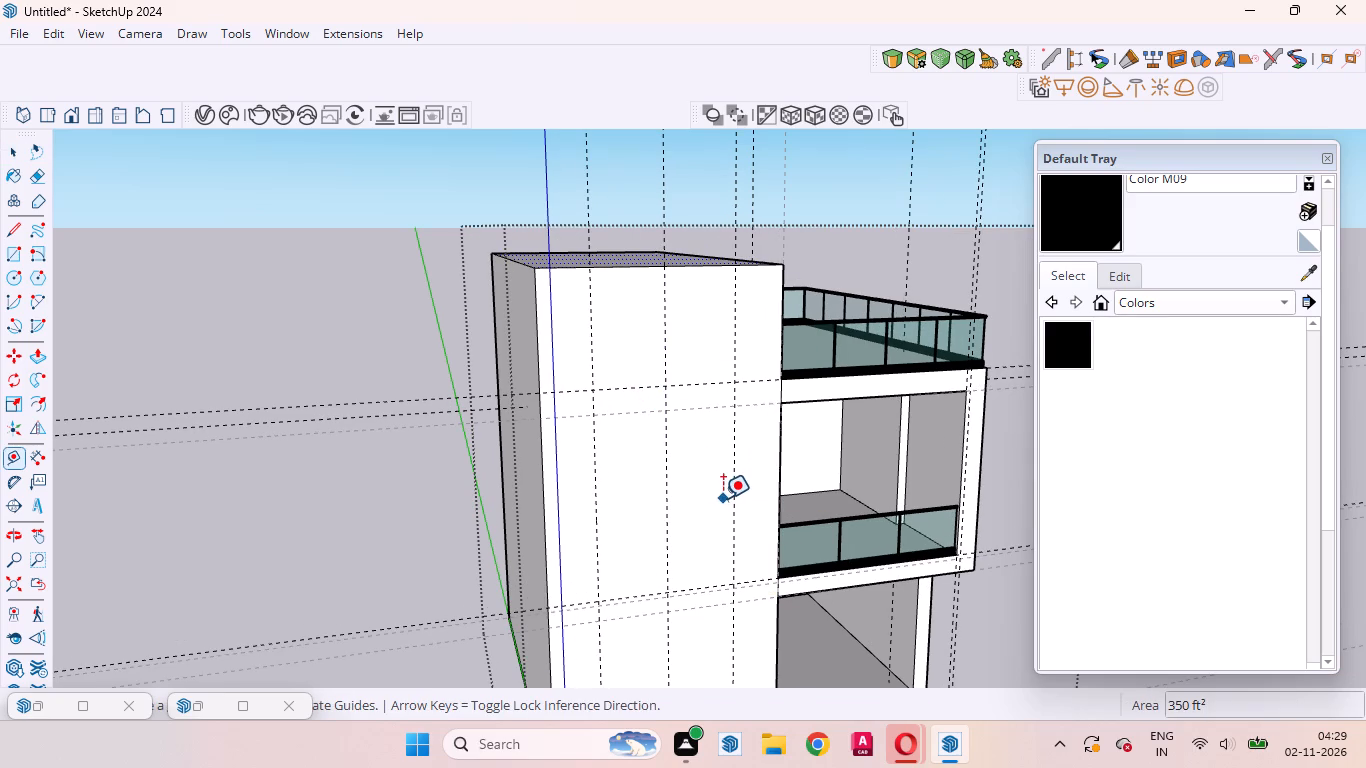
scroll(646, 393, up, 6)
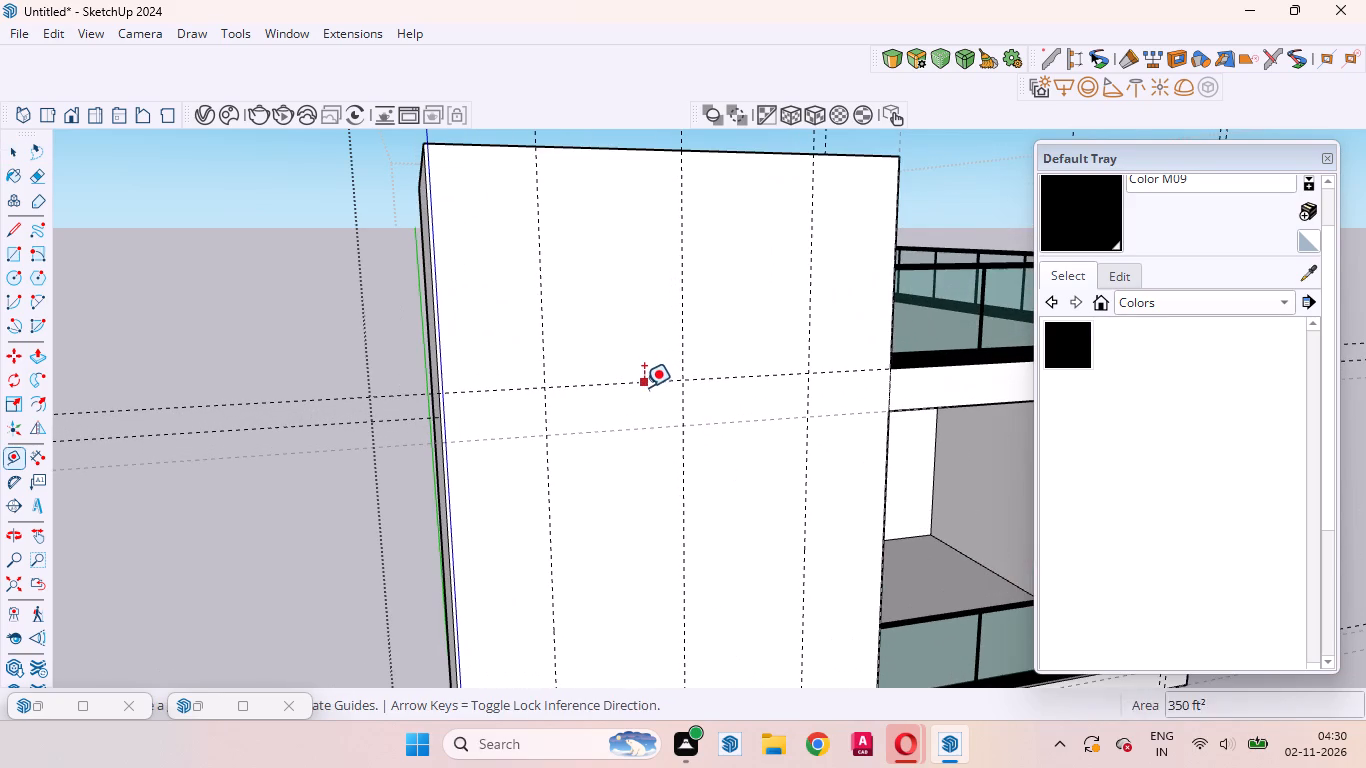
click(641, 380)
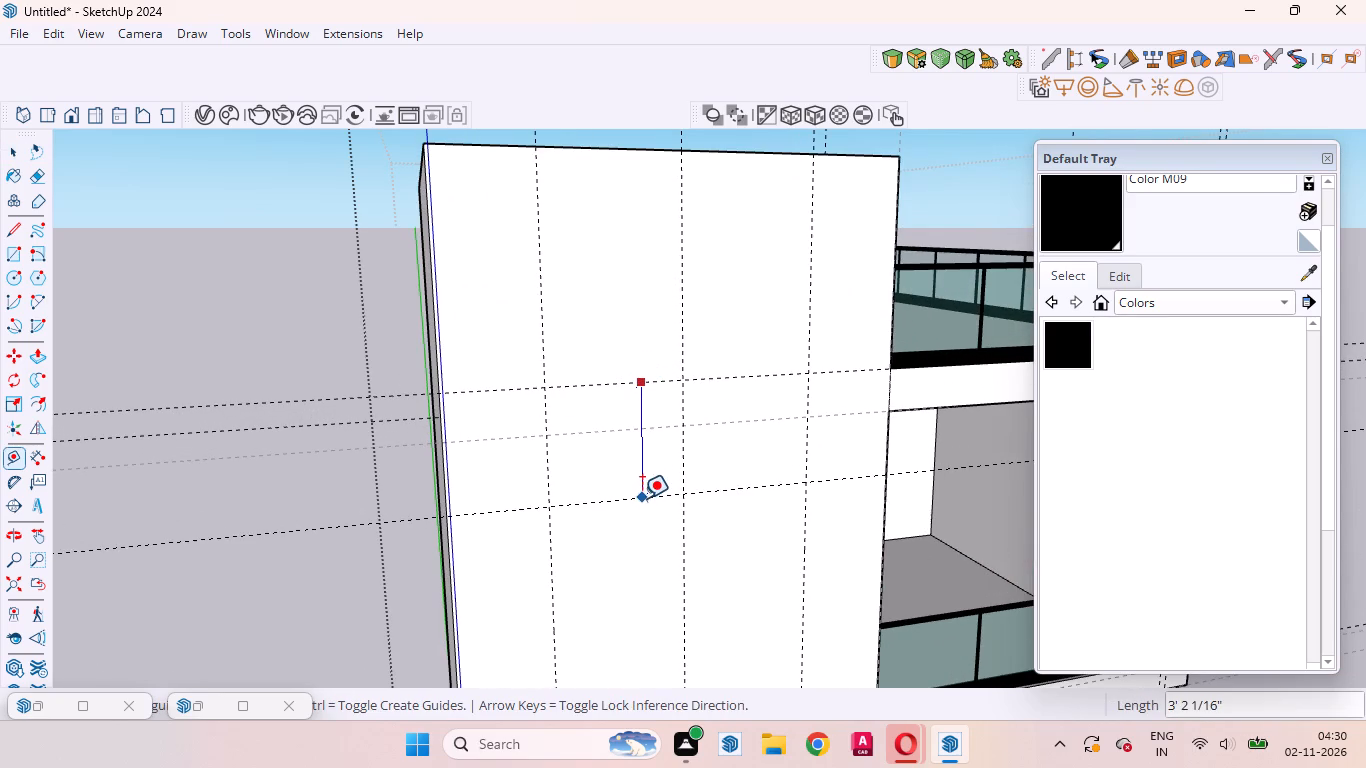
scroll(642, 498, down, 7)
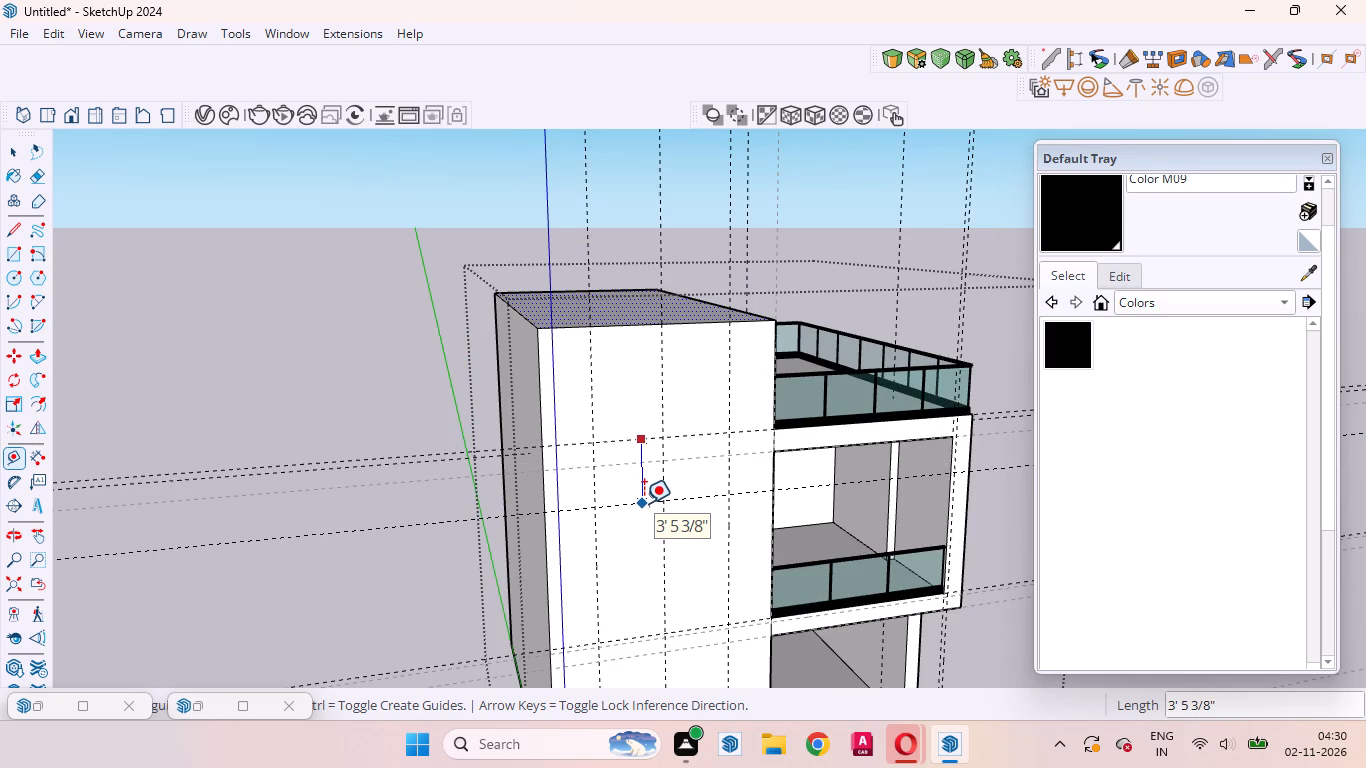
click(649, 518)
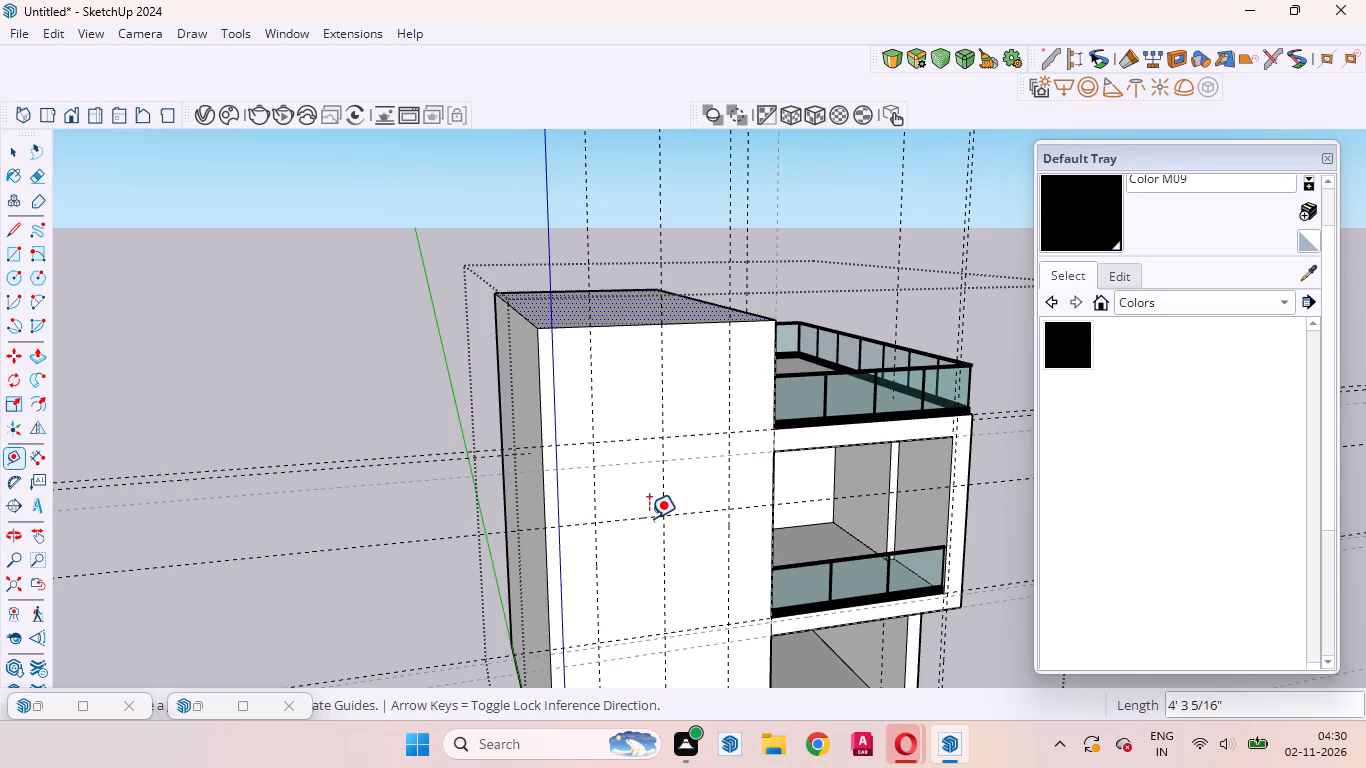
click(695, 594)
key(space)
Draw a 7' 4" by 22' 1" rectangle between the outer vertical guides, from the block's base up to the terrace-level guide.
scroll(494, 452, down, 5)
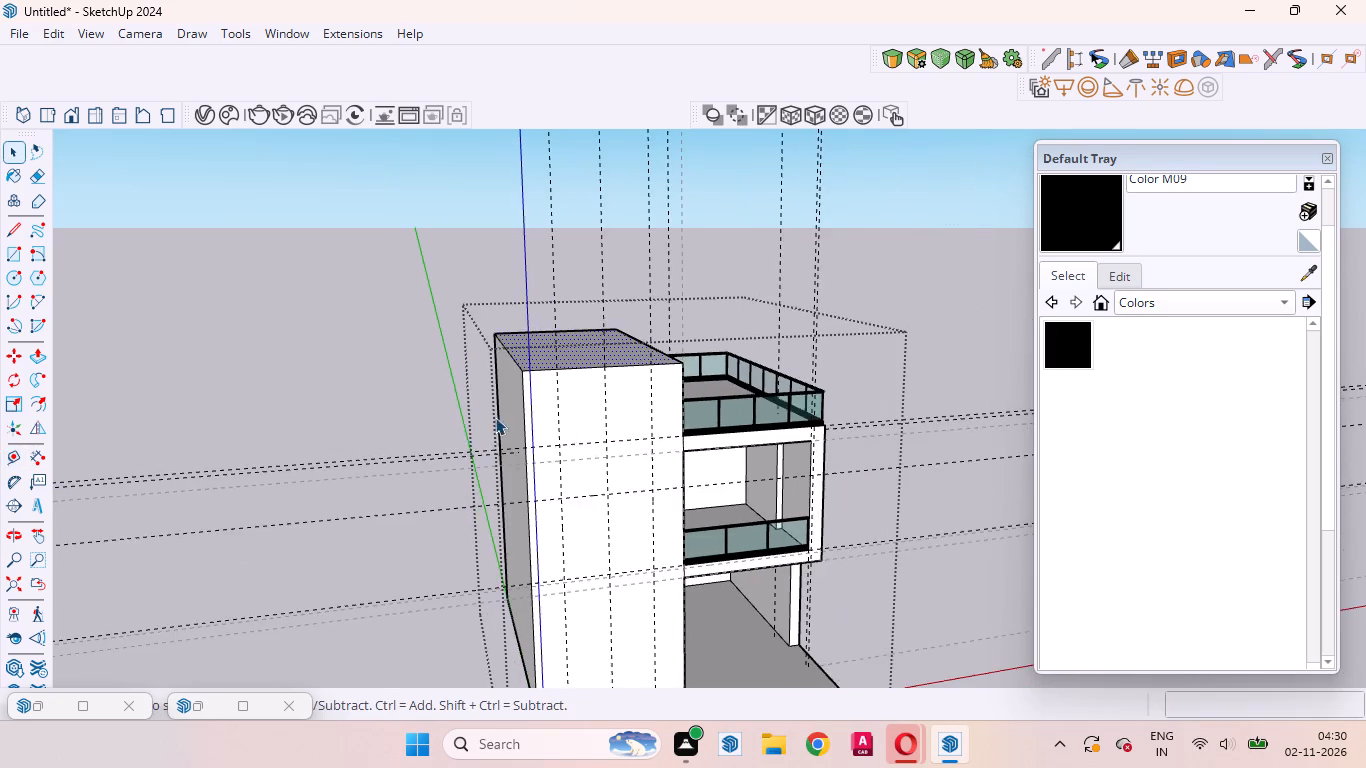
scroll(502, 412, down, 5)
middle_drag(565, 539, 554, 712)
scroll(551, 608, up, 6)
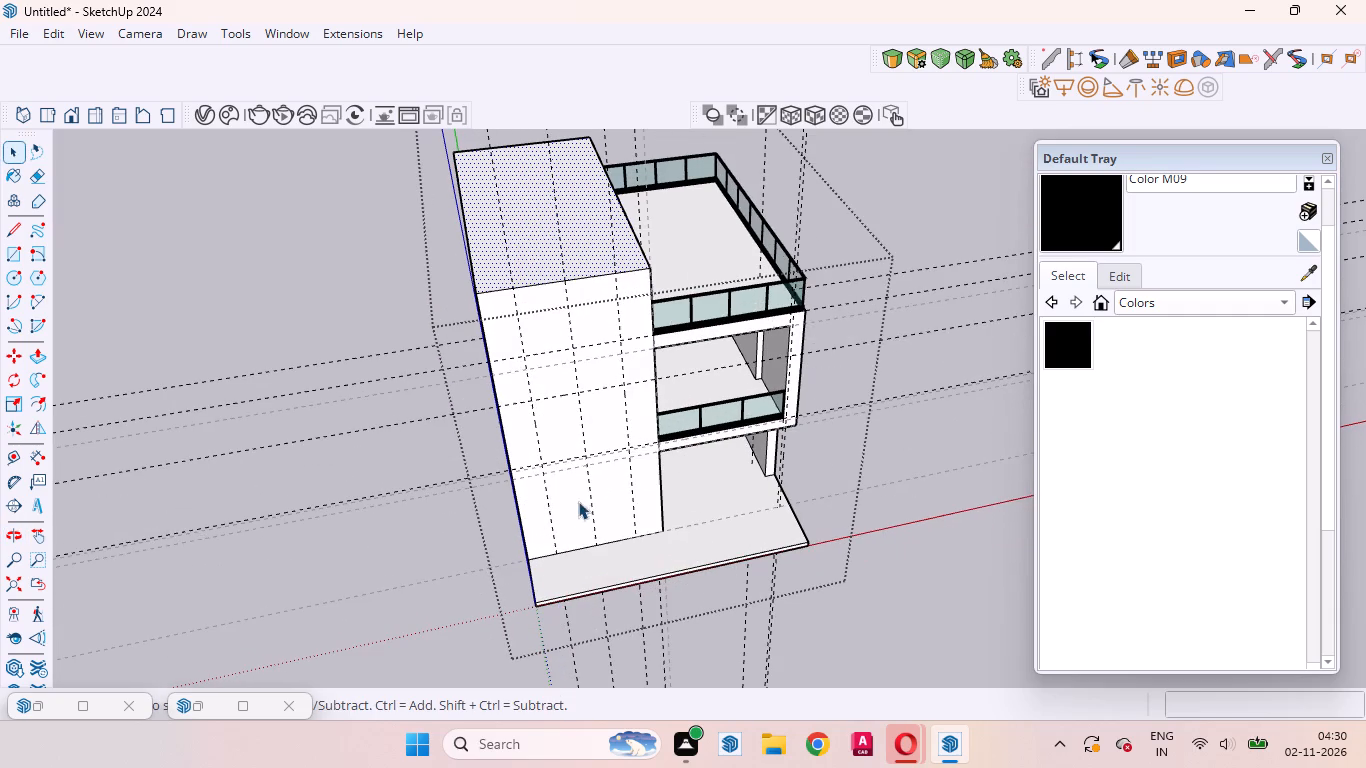
scroll(587, 462, up, 3)
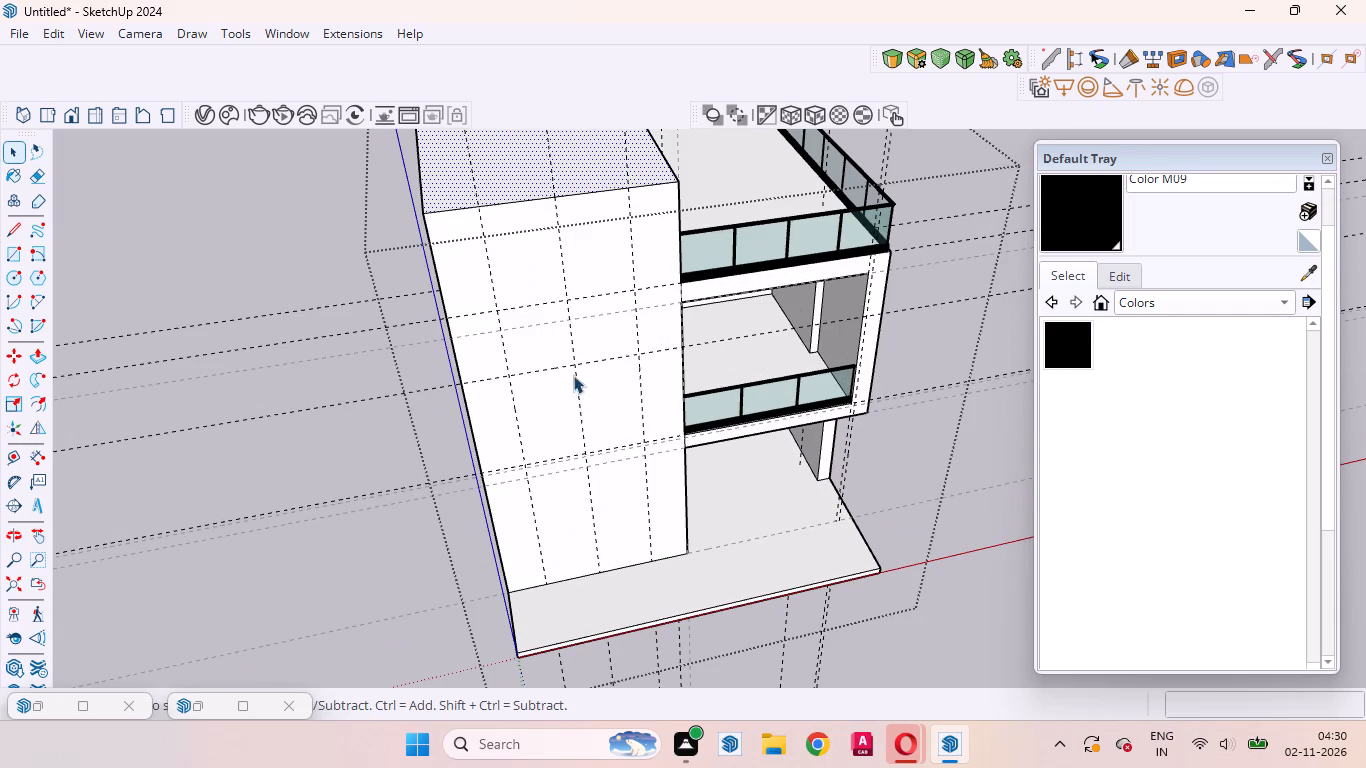
click(545, 418)
scroll(545, 418, up, 9)
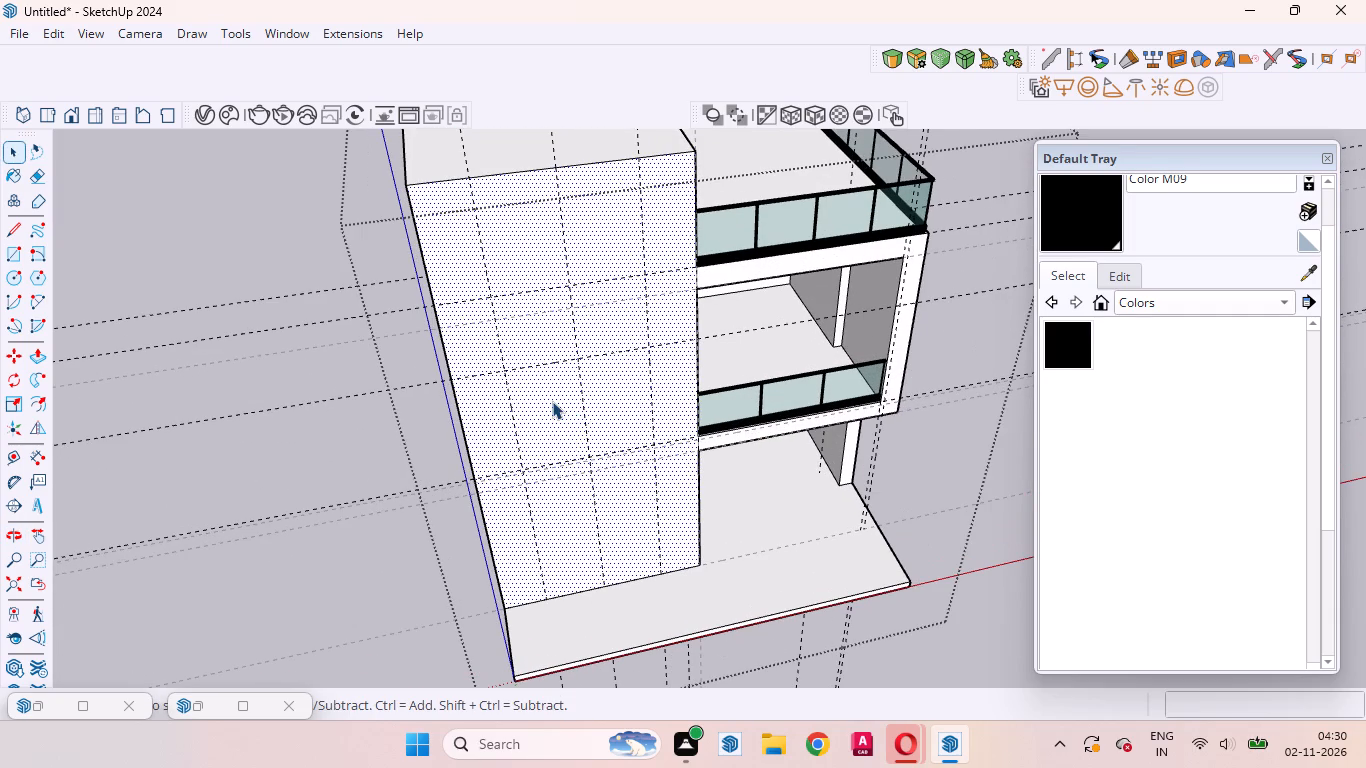
key(r)
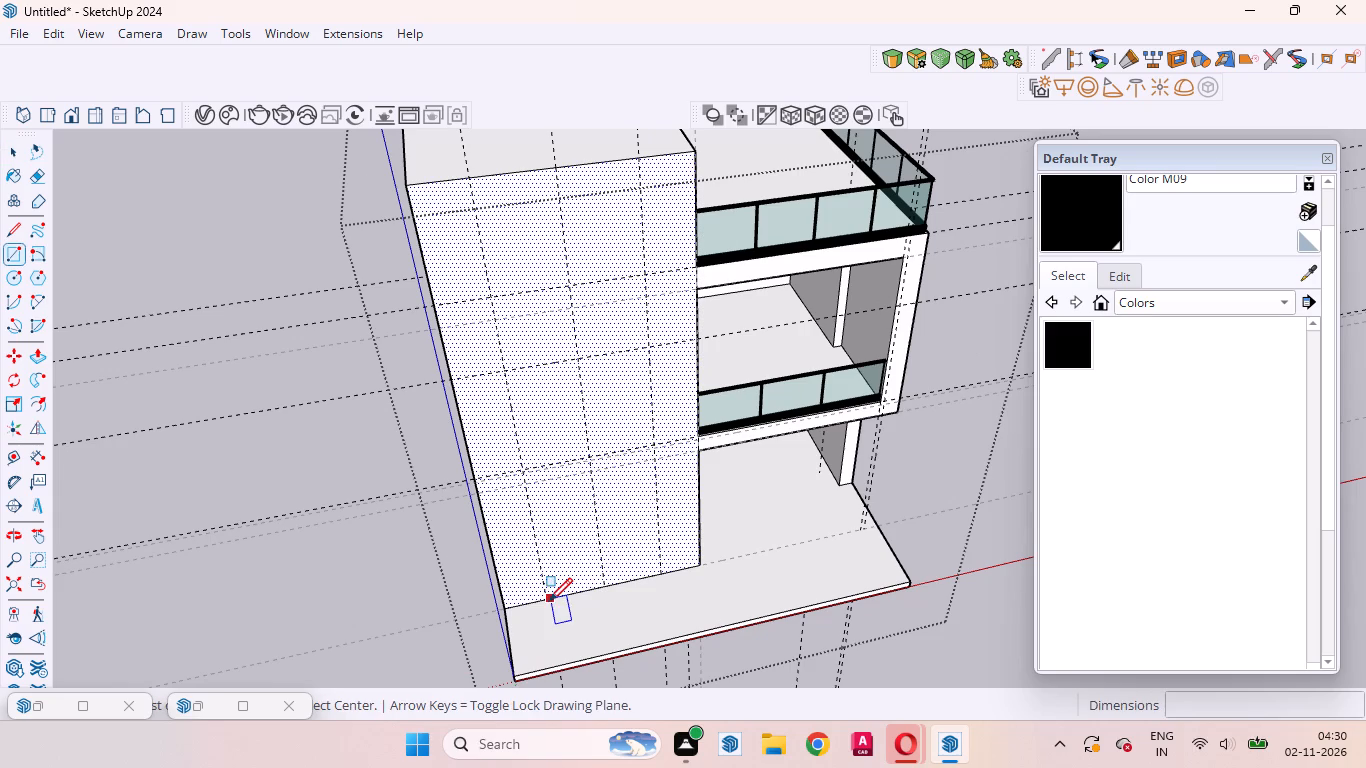
click(544, 600)
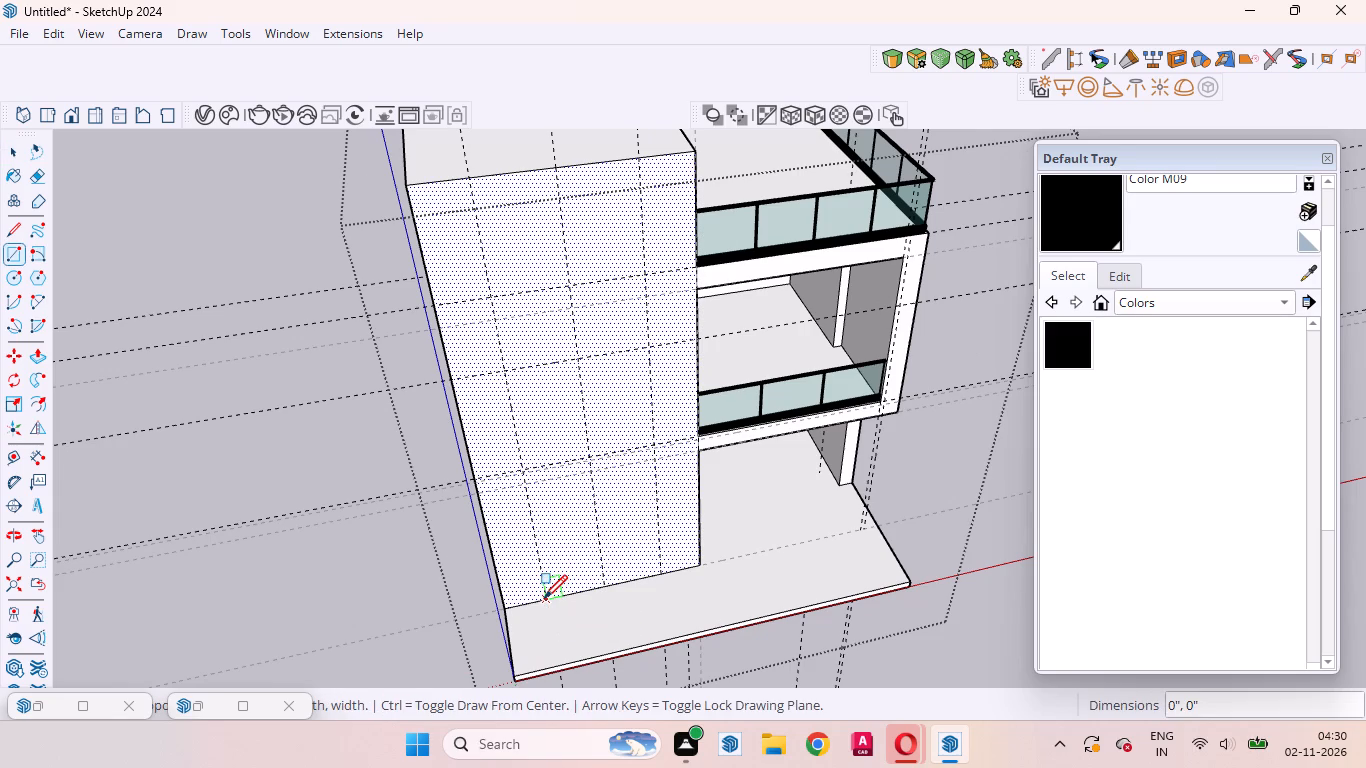
scroll(650, 270, up, 5)
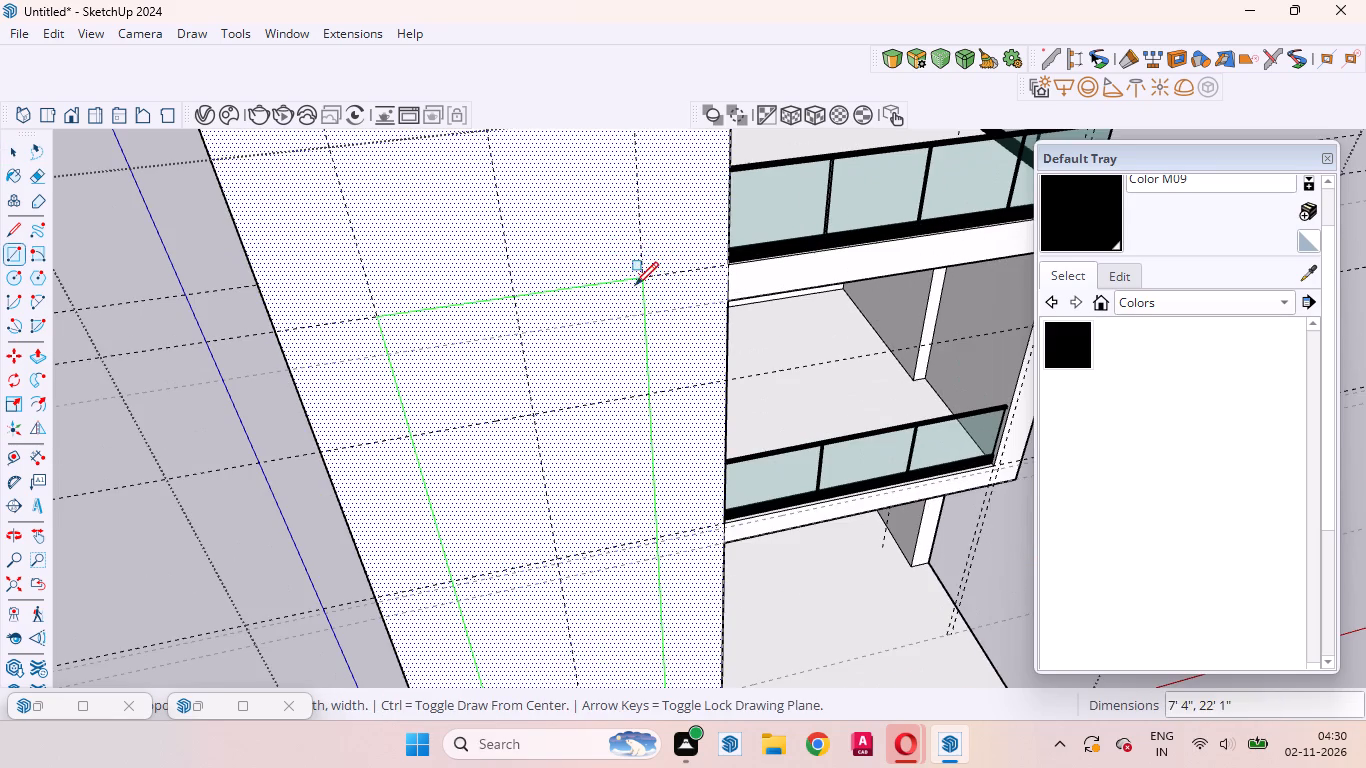
click(642, 282)
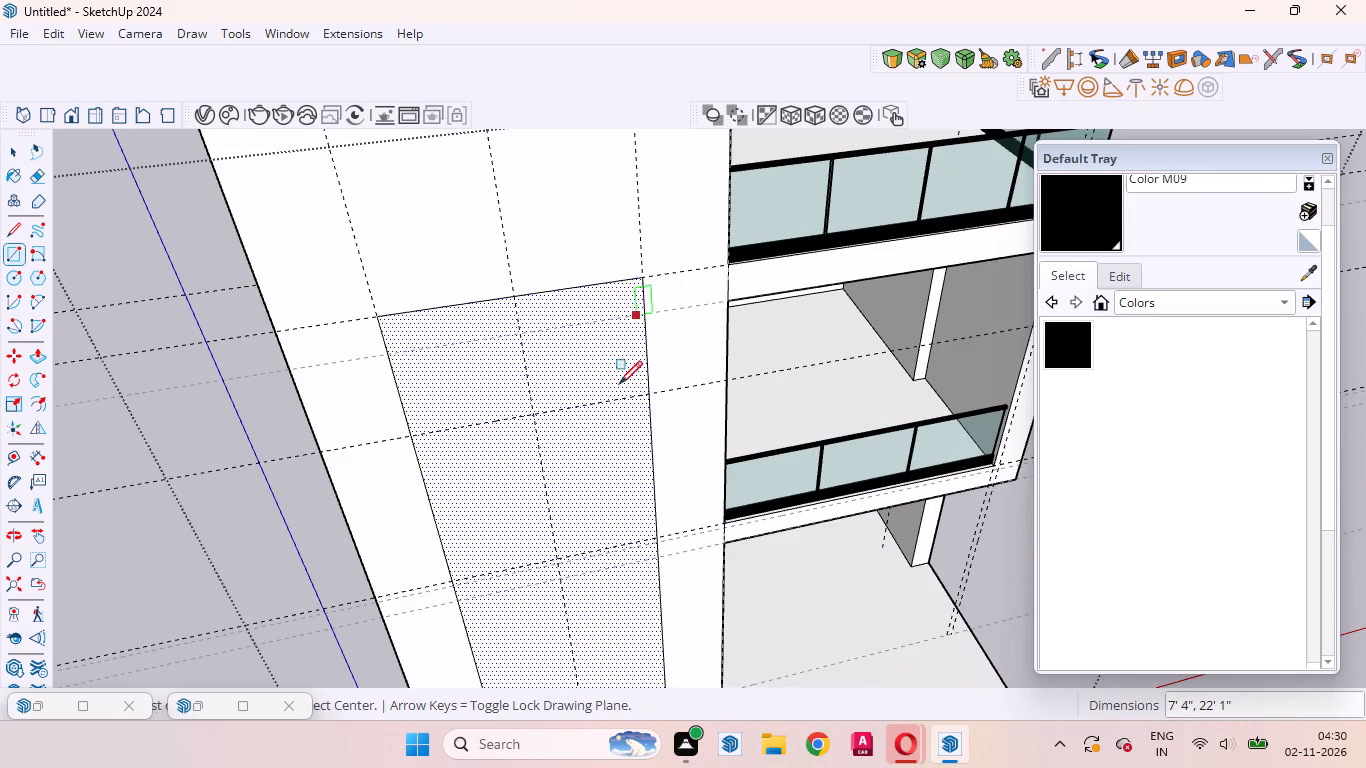
key(space)
Draw a 100-segment semicircular 2 Point Arc spanning the rectangle's 7' 4" width, with its ends on the new horizontal guide.
middle_drag(606, 507, 556, 365)
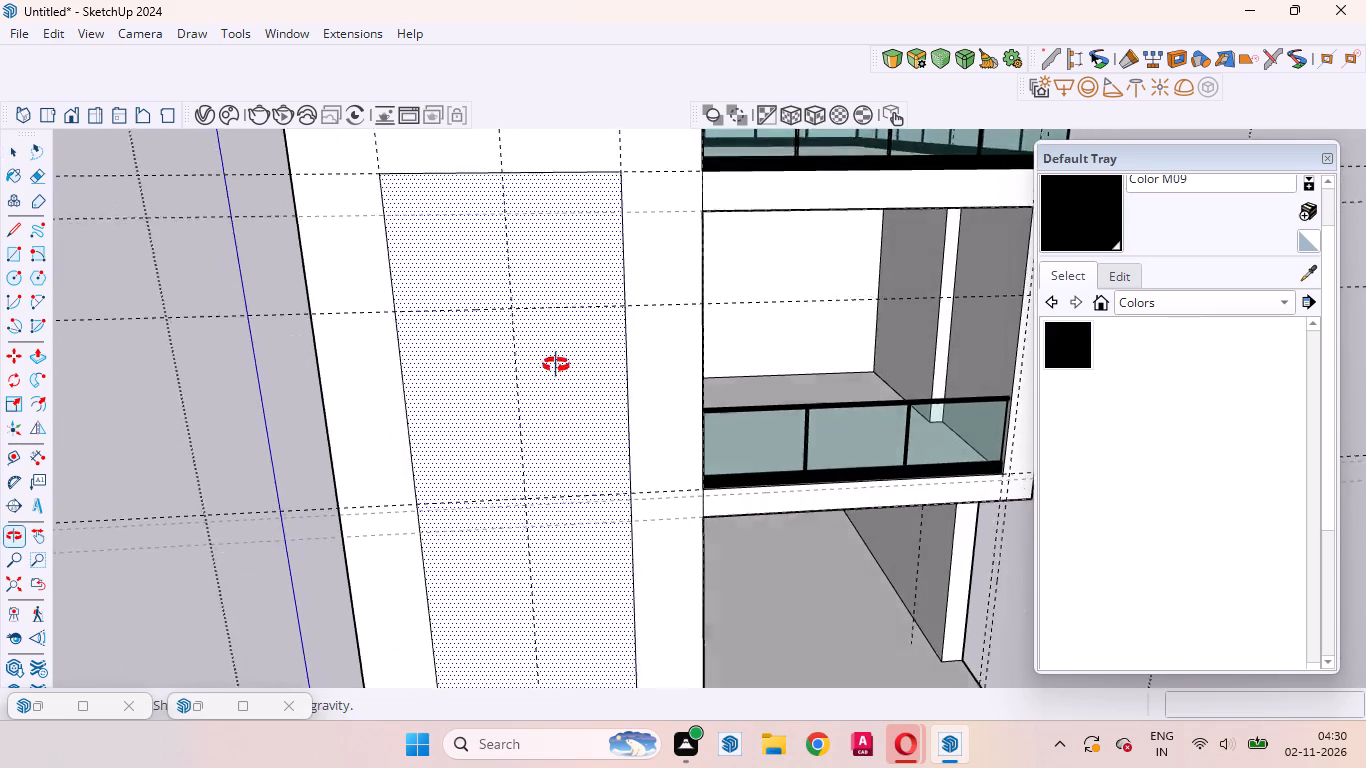
middle_drag(556, 365, 567, 333)
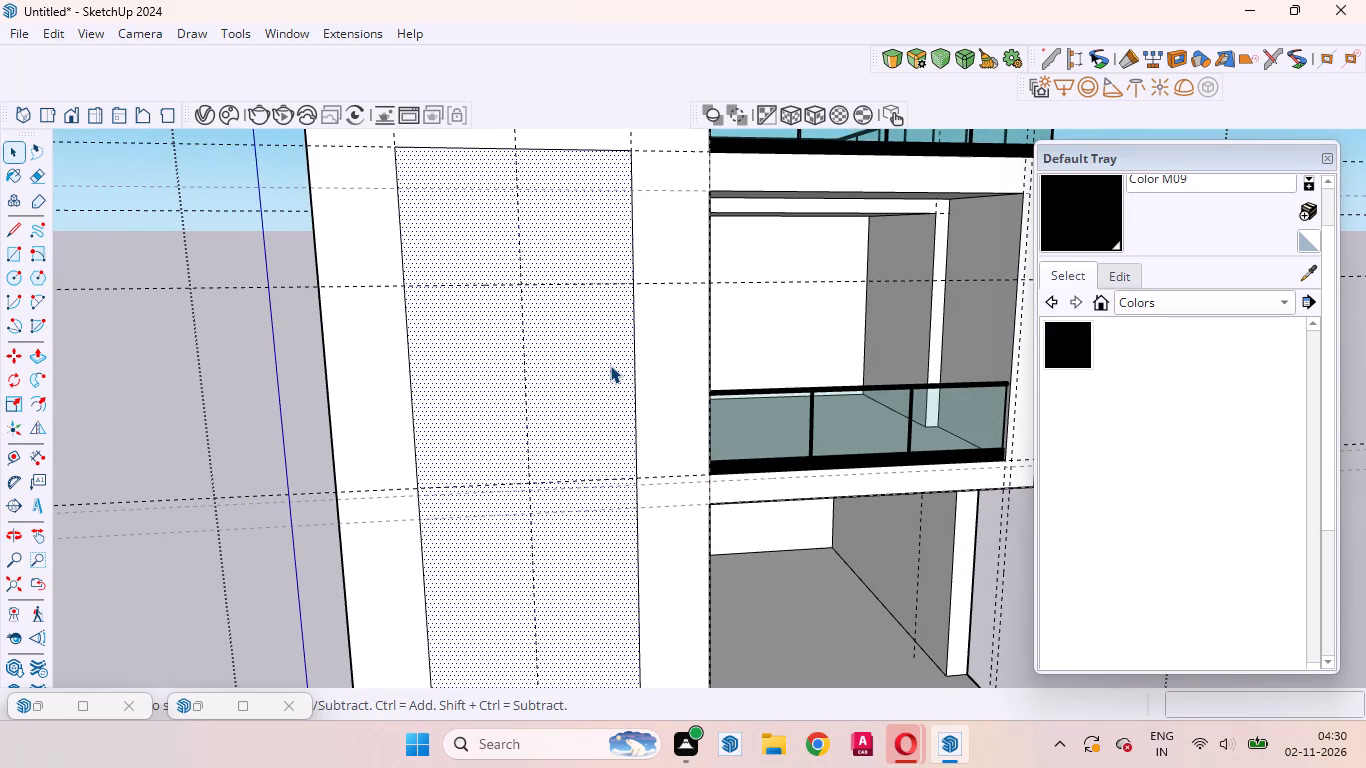
key(a)
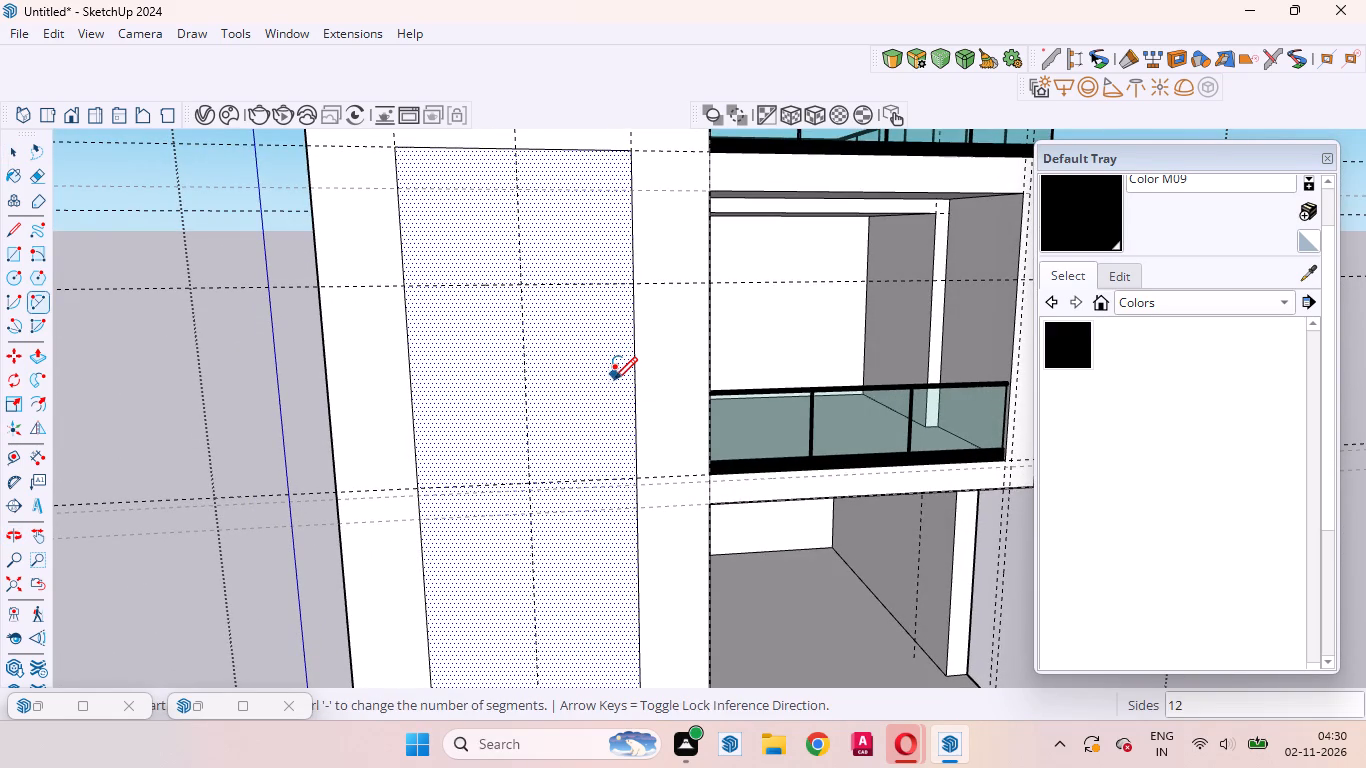
key(1)
text(00)
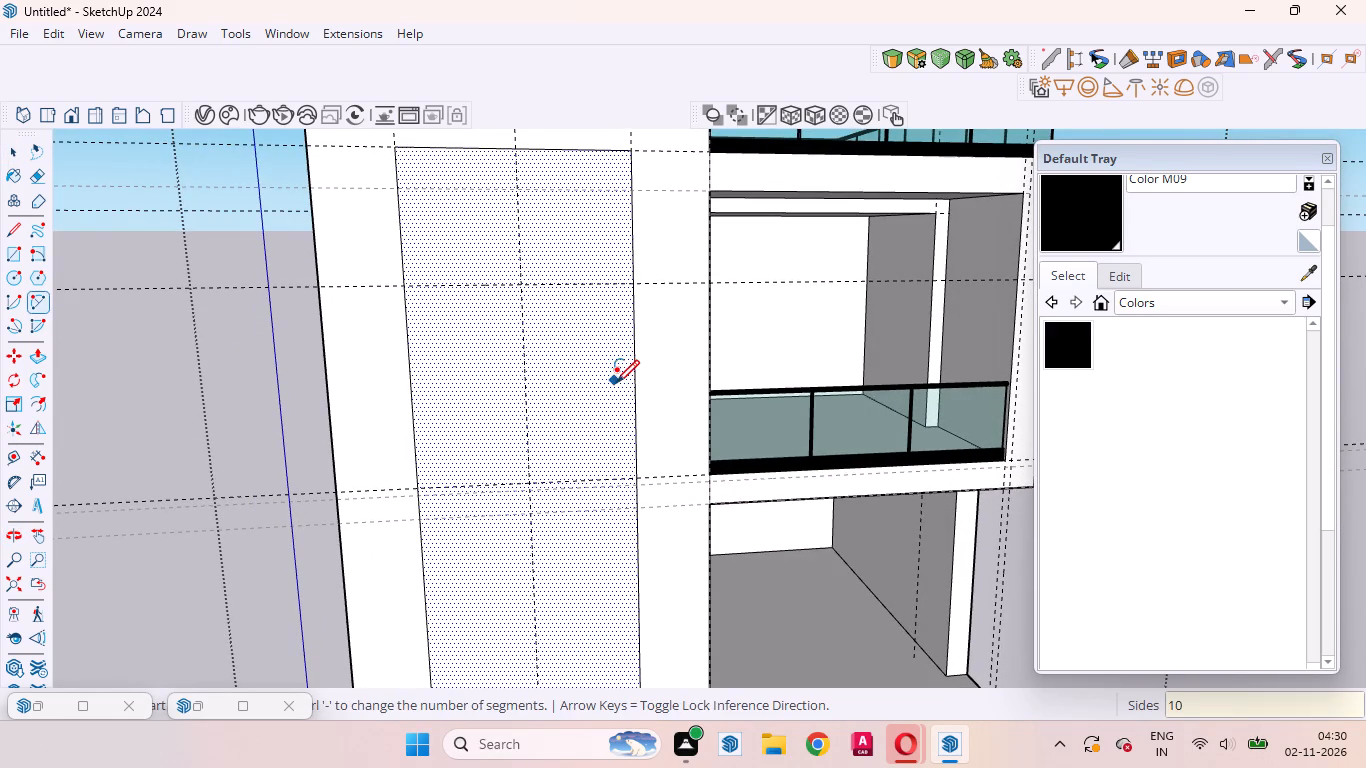
key(Return)
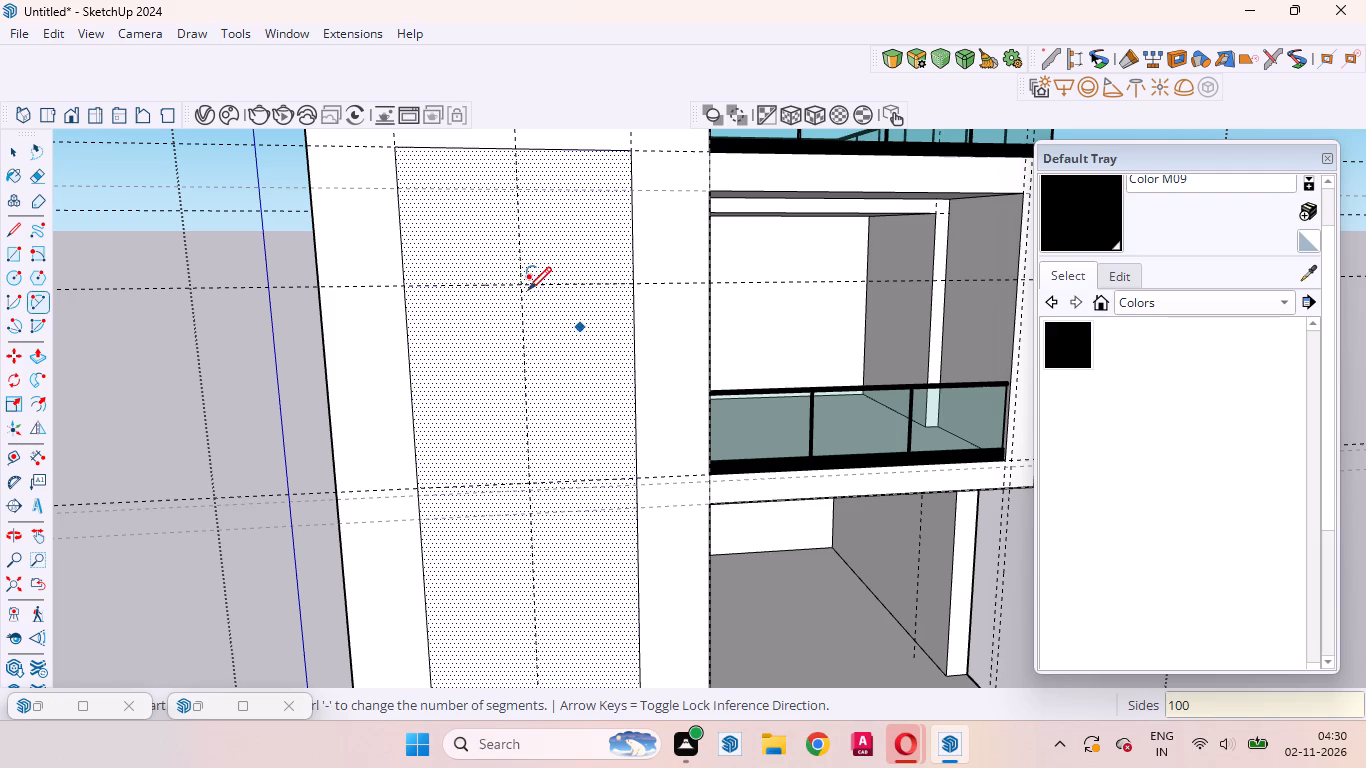
click(407, 285)
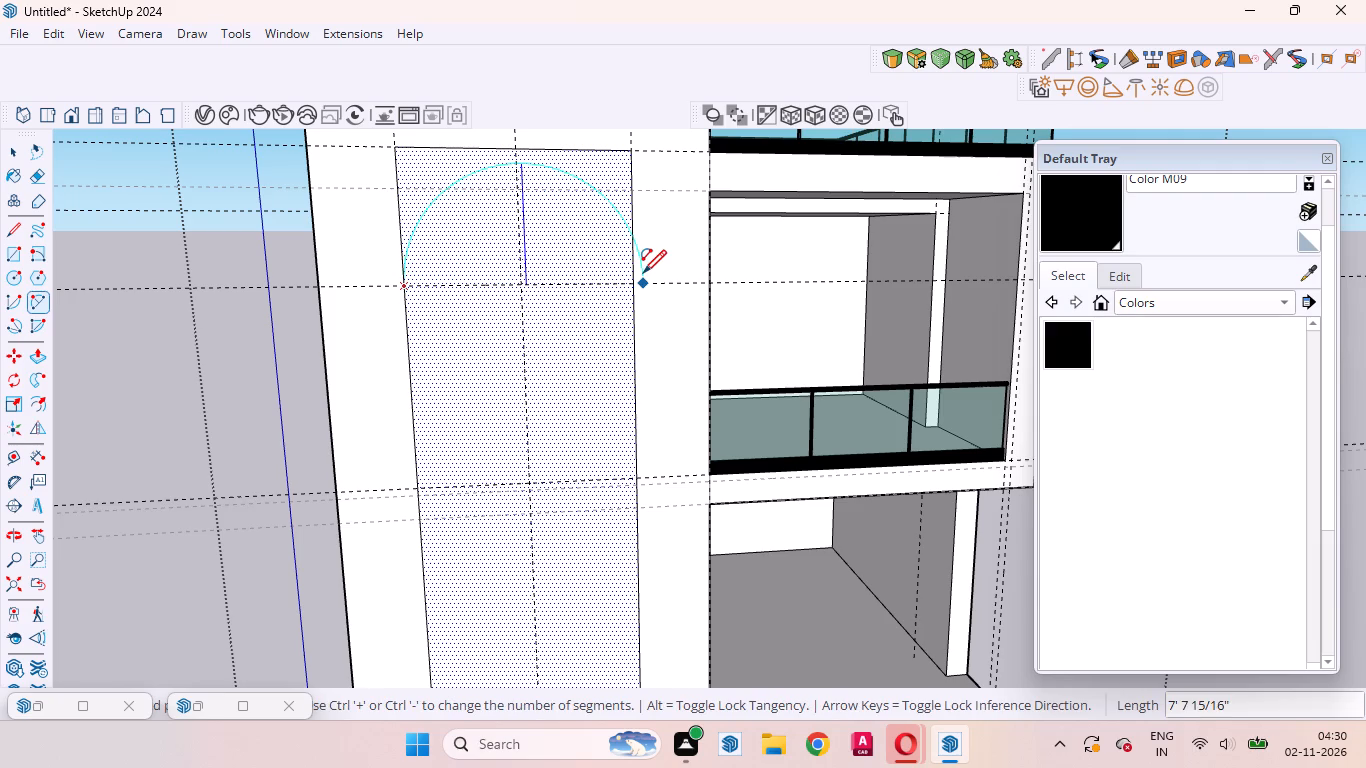
click(636, 280)
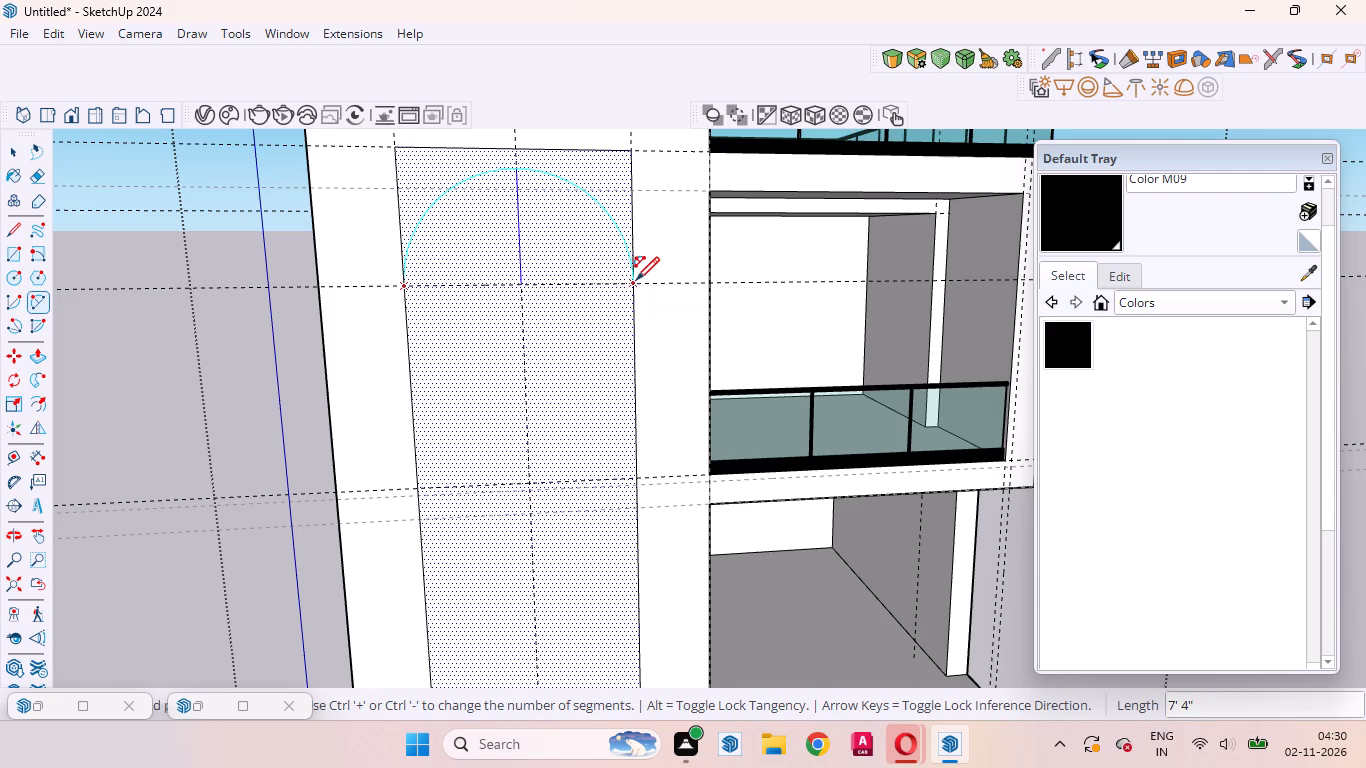
double_click(636, 280)
key(space)
Select the arched face below the semicircle on the block's front.
scroll(693, 265, down, 10)
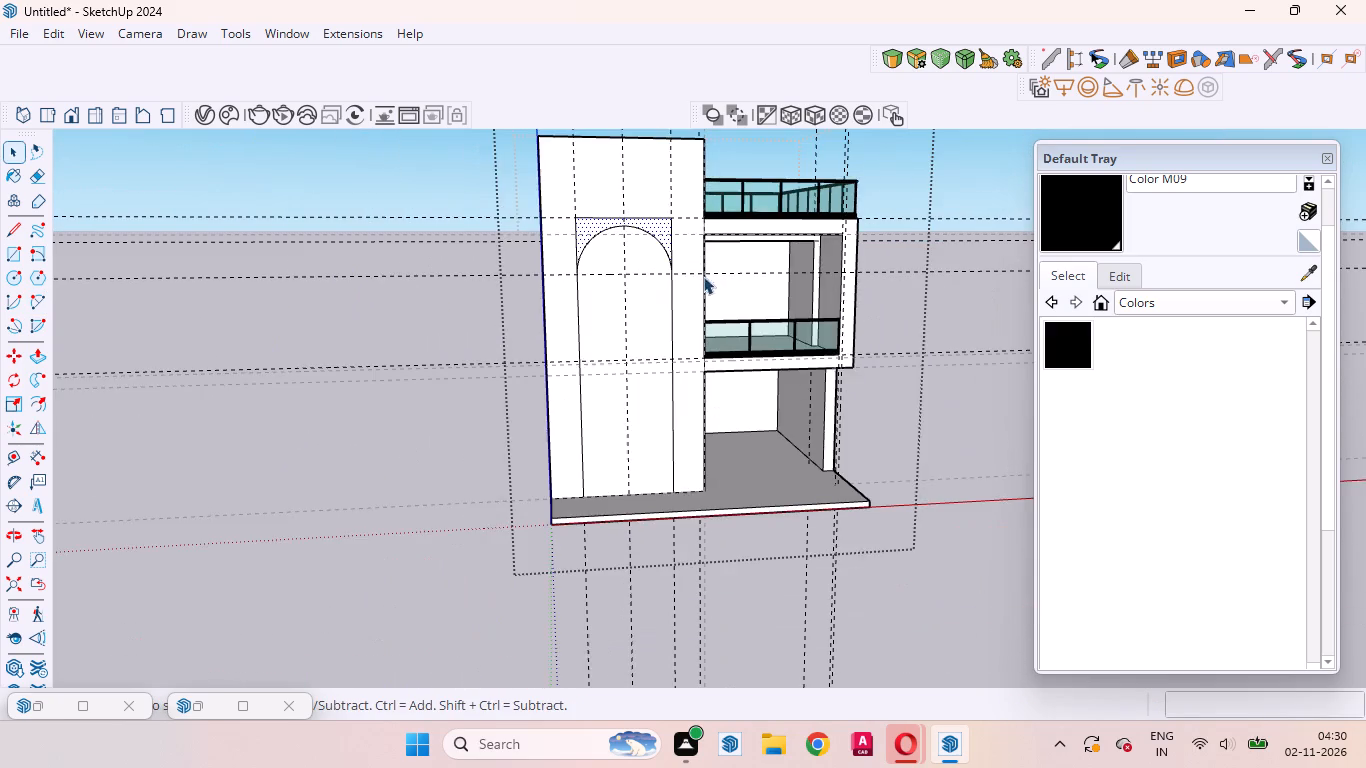
scroll(634, 283, up, 3)
click(634, 285)
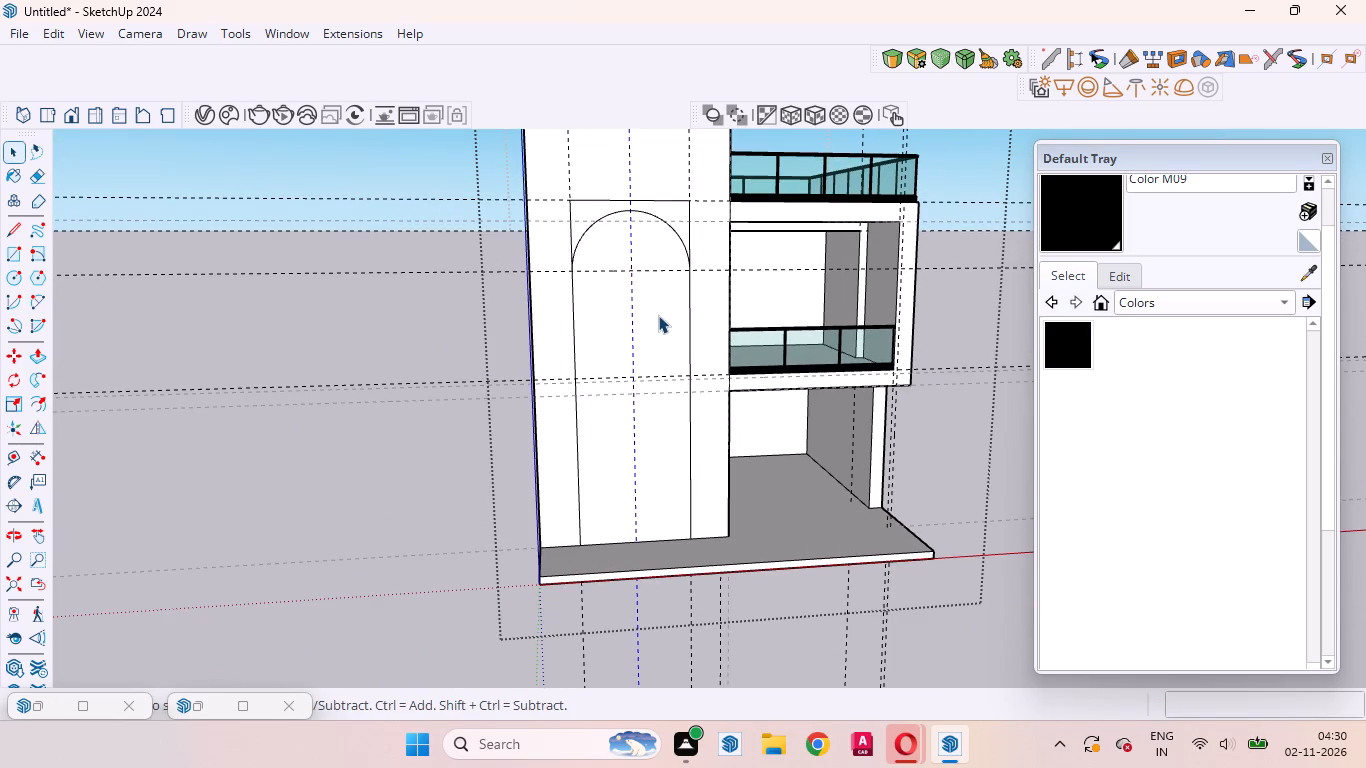
click(658, 315)
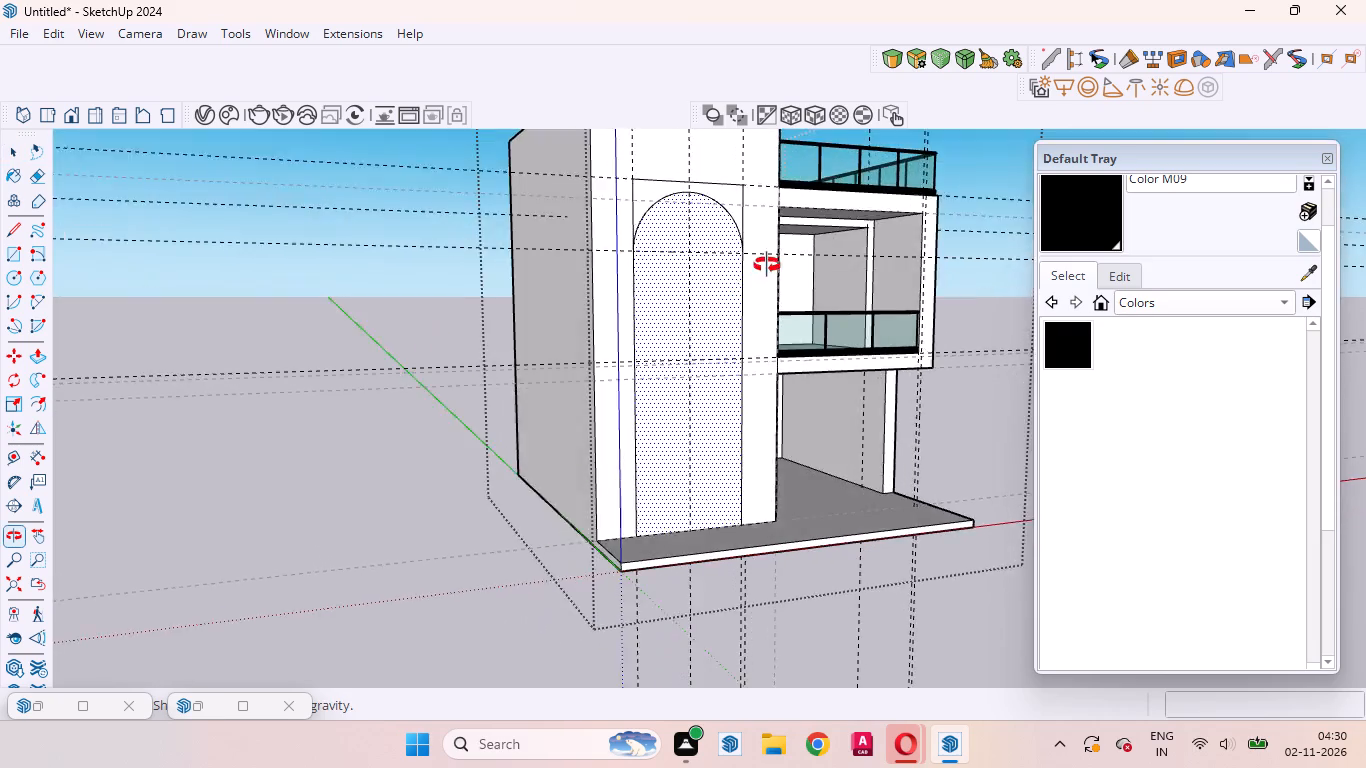
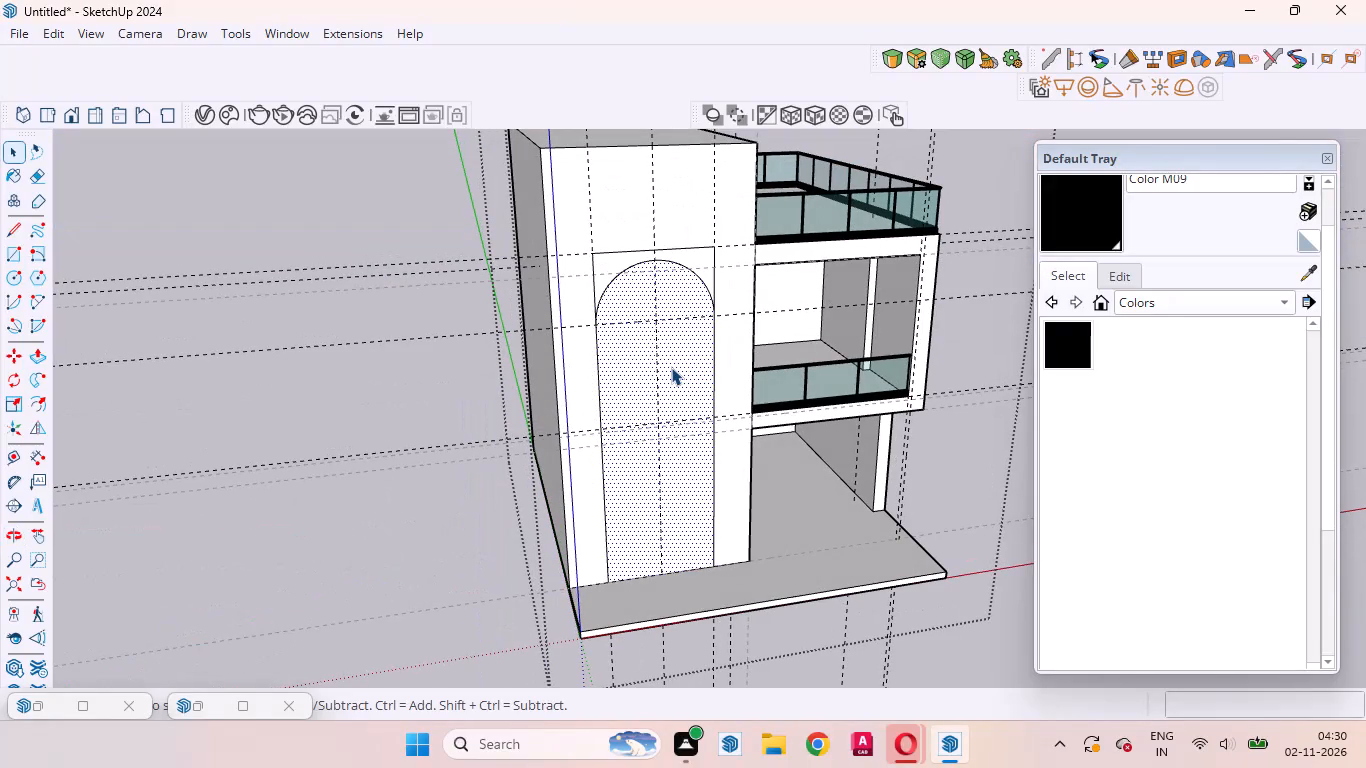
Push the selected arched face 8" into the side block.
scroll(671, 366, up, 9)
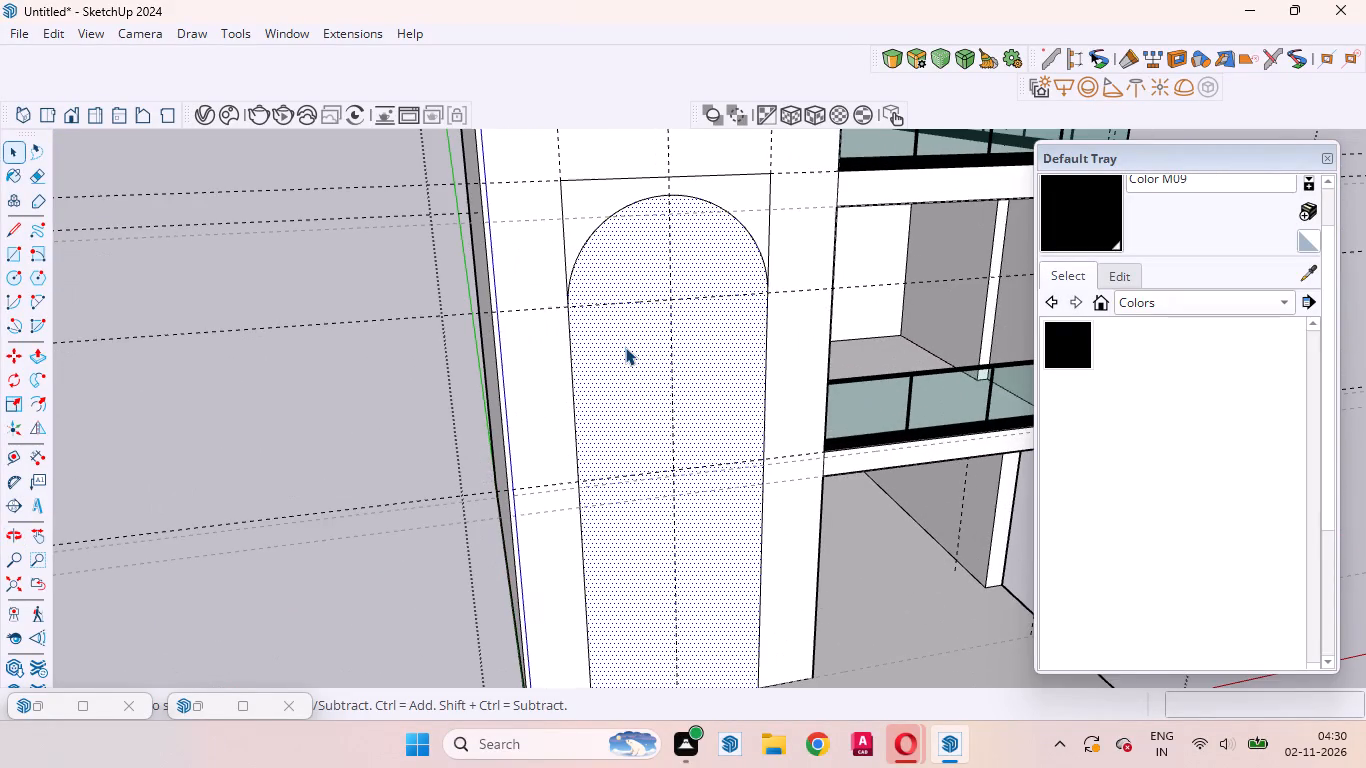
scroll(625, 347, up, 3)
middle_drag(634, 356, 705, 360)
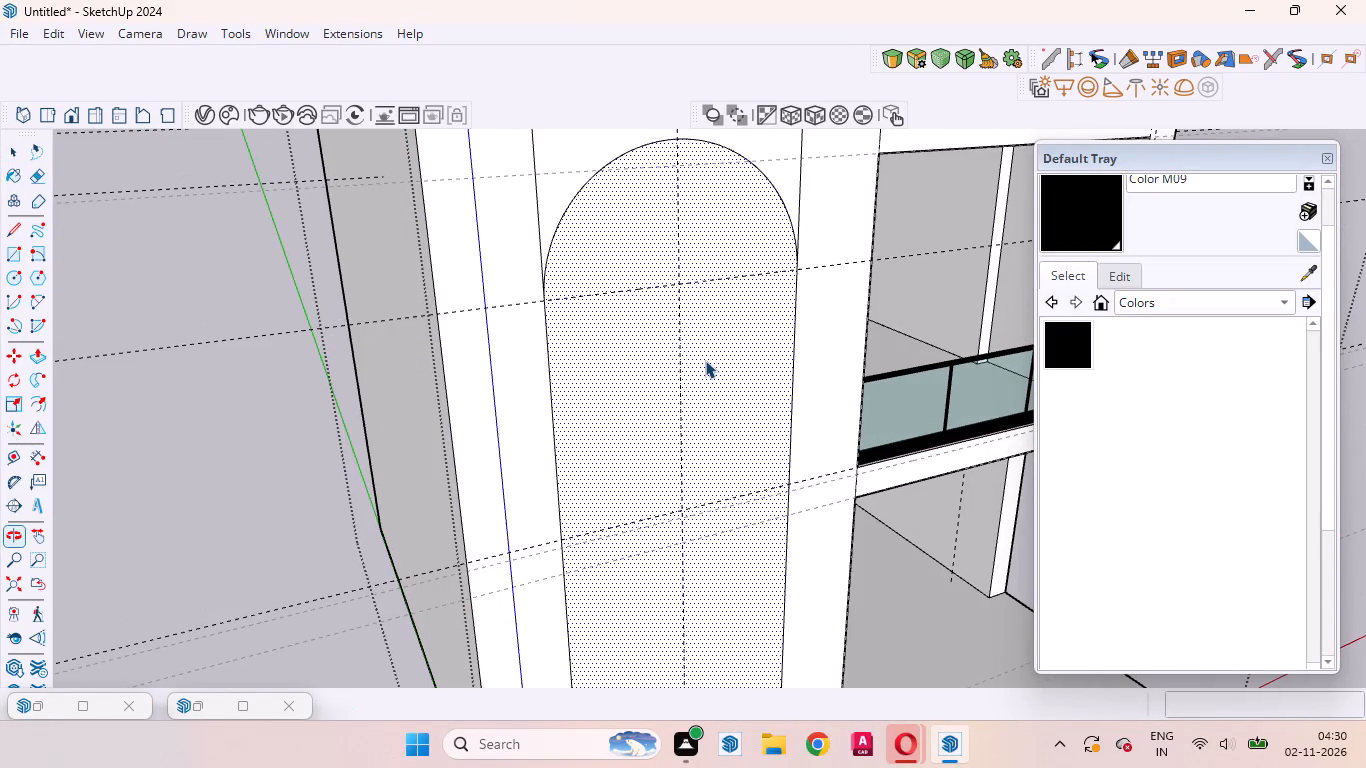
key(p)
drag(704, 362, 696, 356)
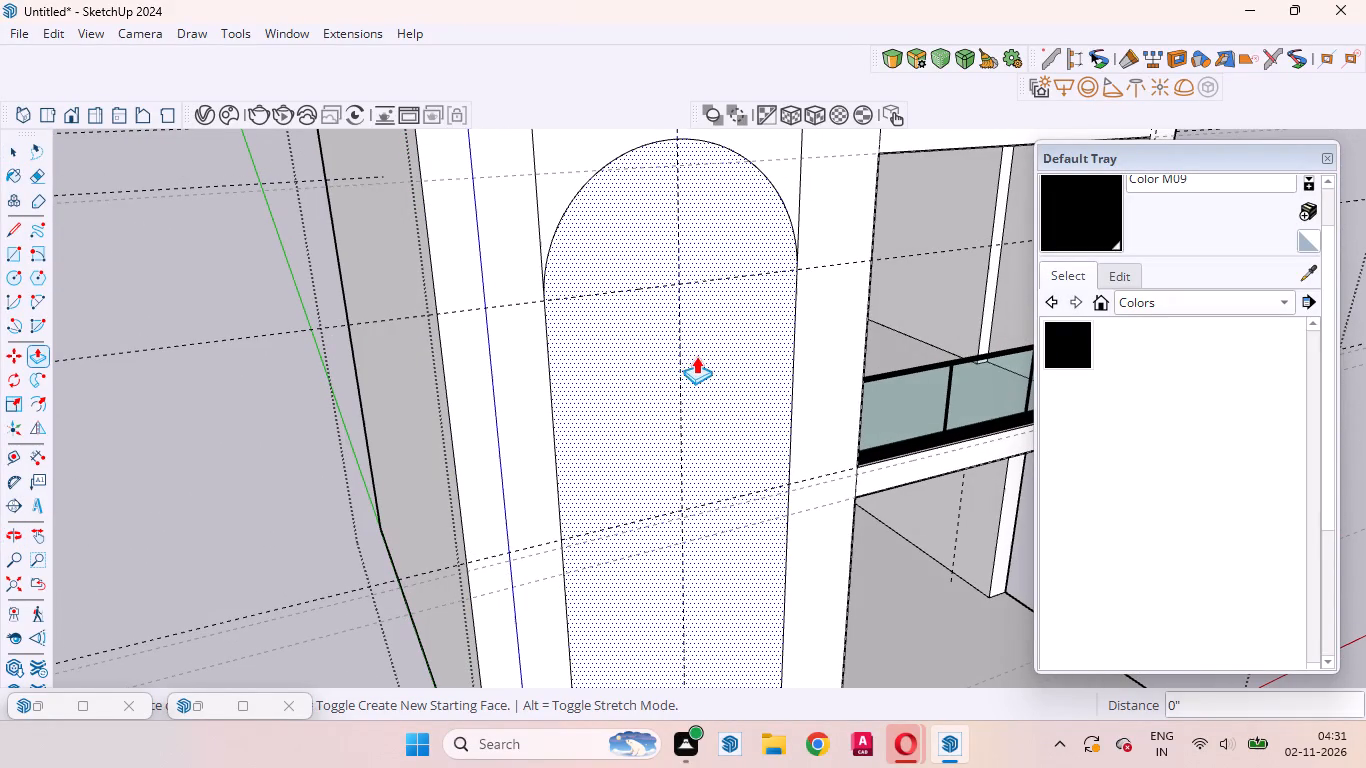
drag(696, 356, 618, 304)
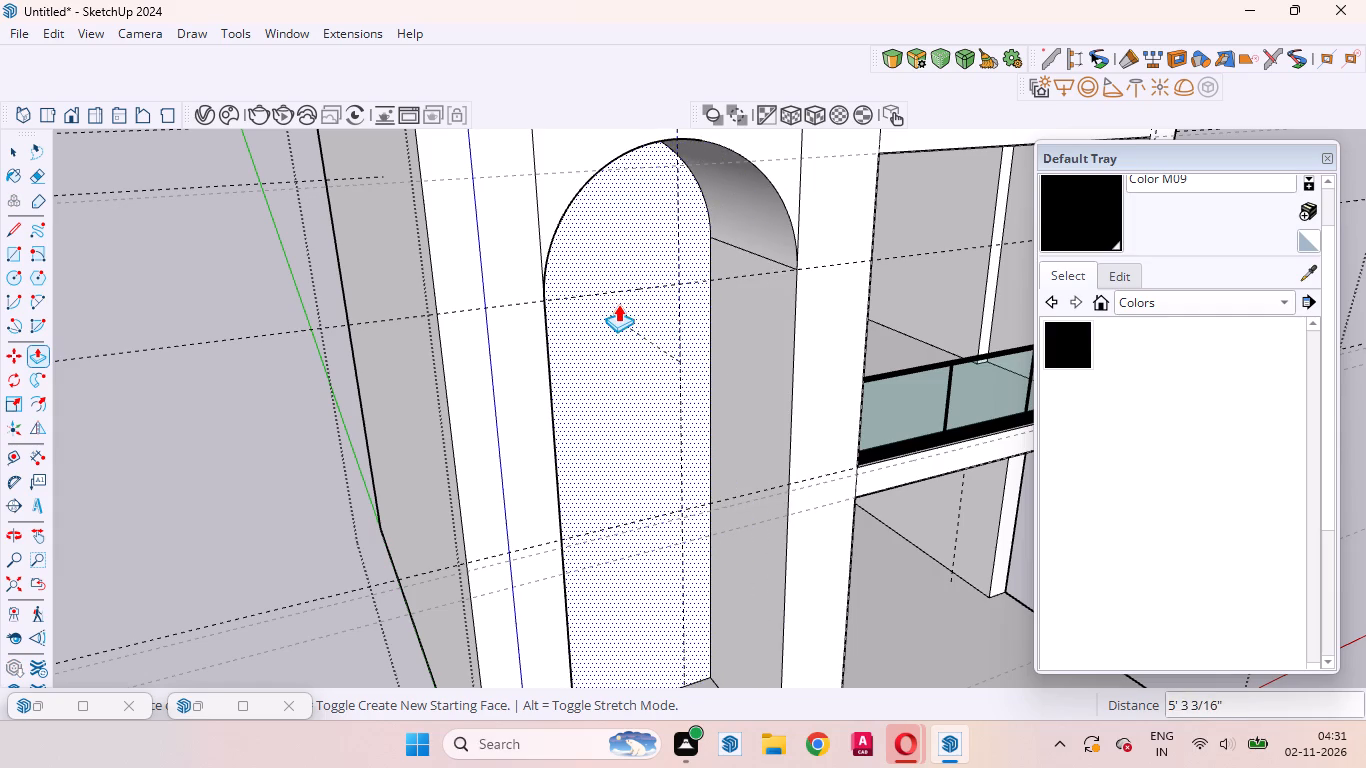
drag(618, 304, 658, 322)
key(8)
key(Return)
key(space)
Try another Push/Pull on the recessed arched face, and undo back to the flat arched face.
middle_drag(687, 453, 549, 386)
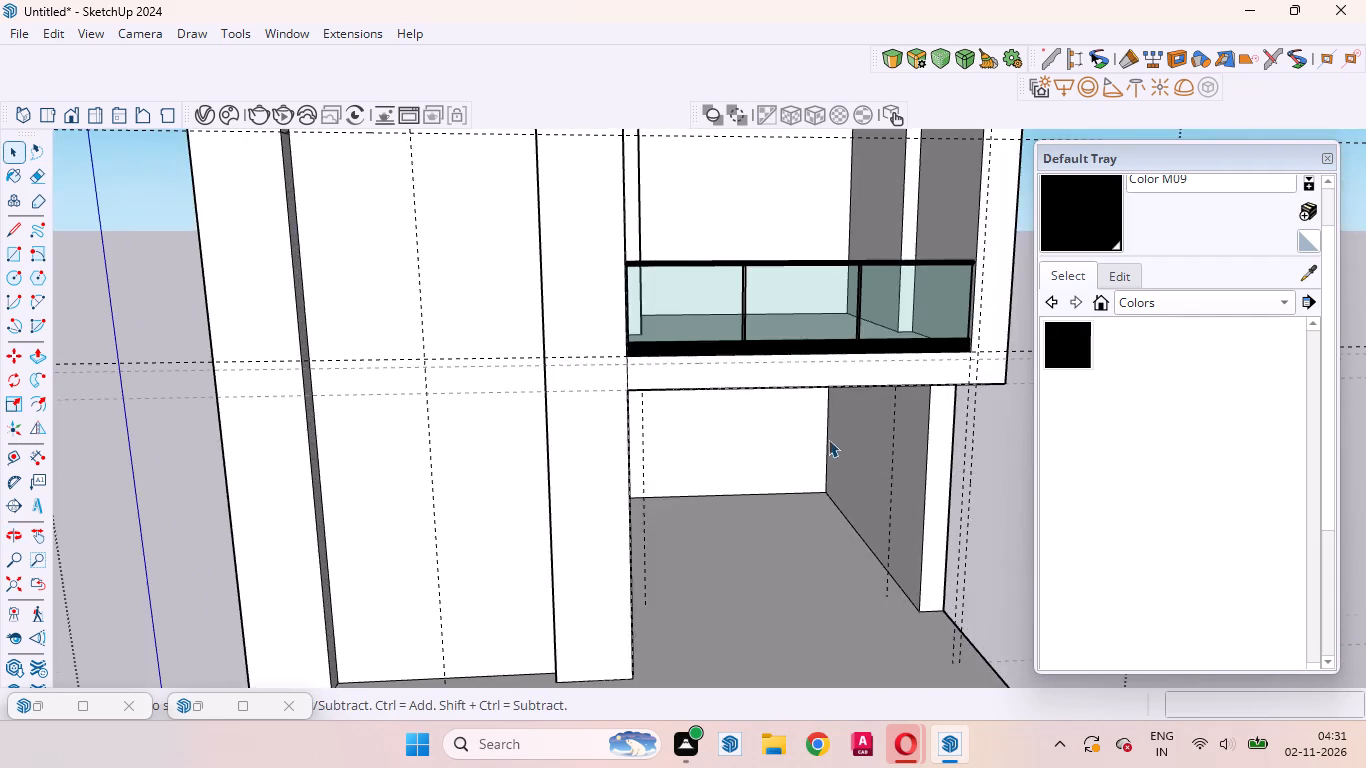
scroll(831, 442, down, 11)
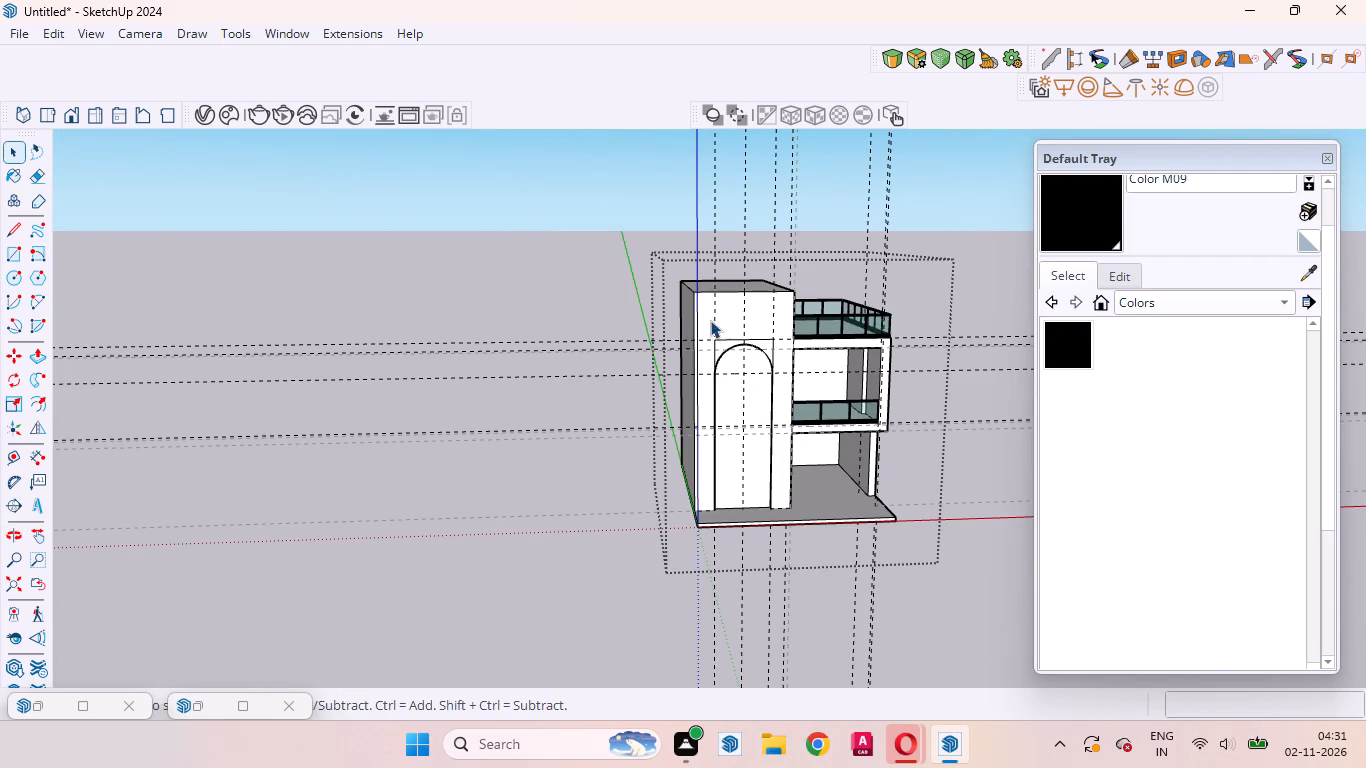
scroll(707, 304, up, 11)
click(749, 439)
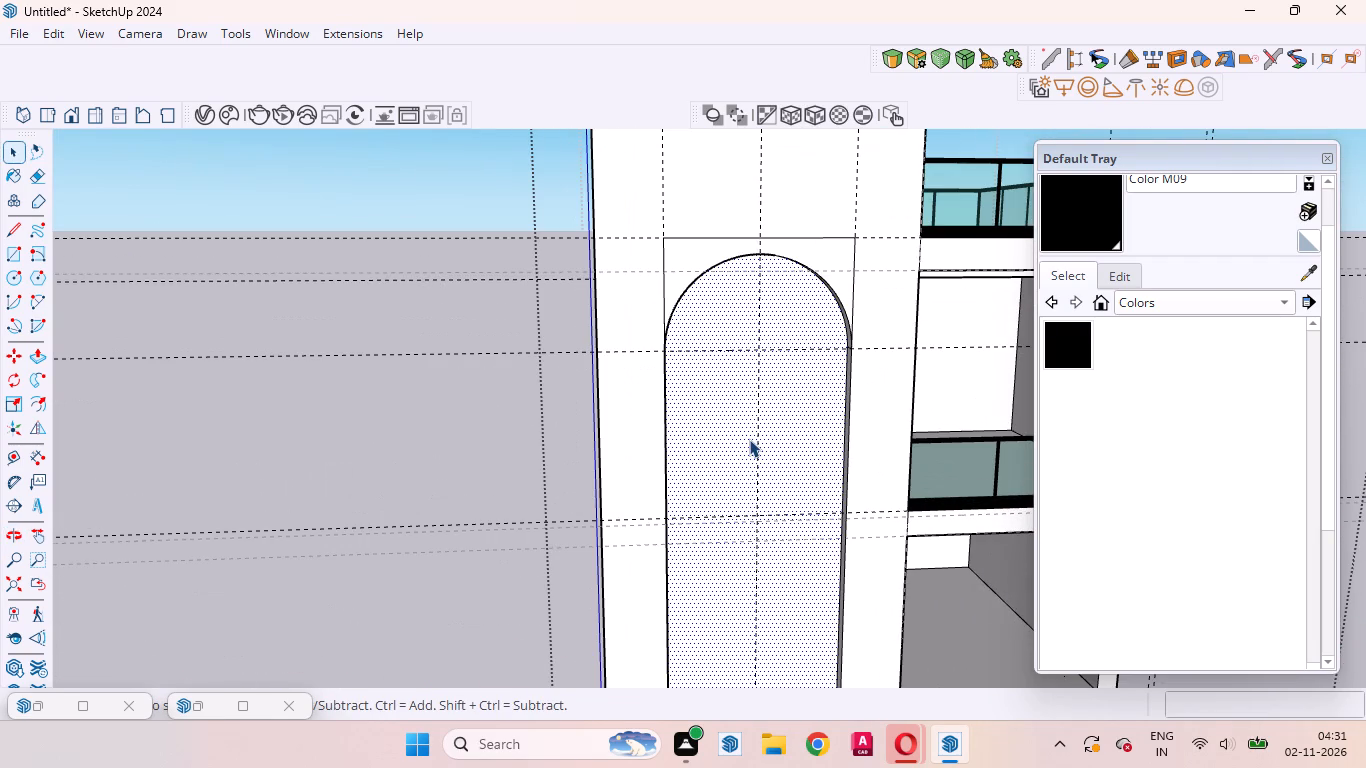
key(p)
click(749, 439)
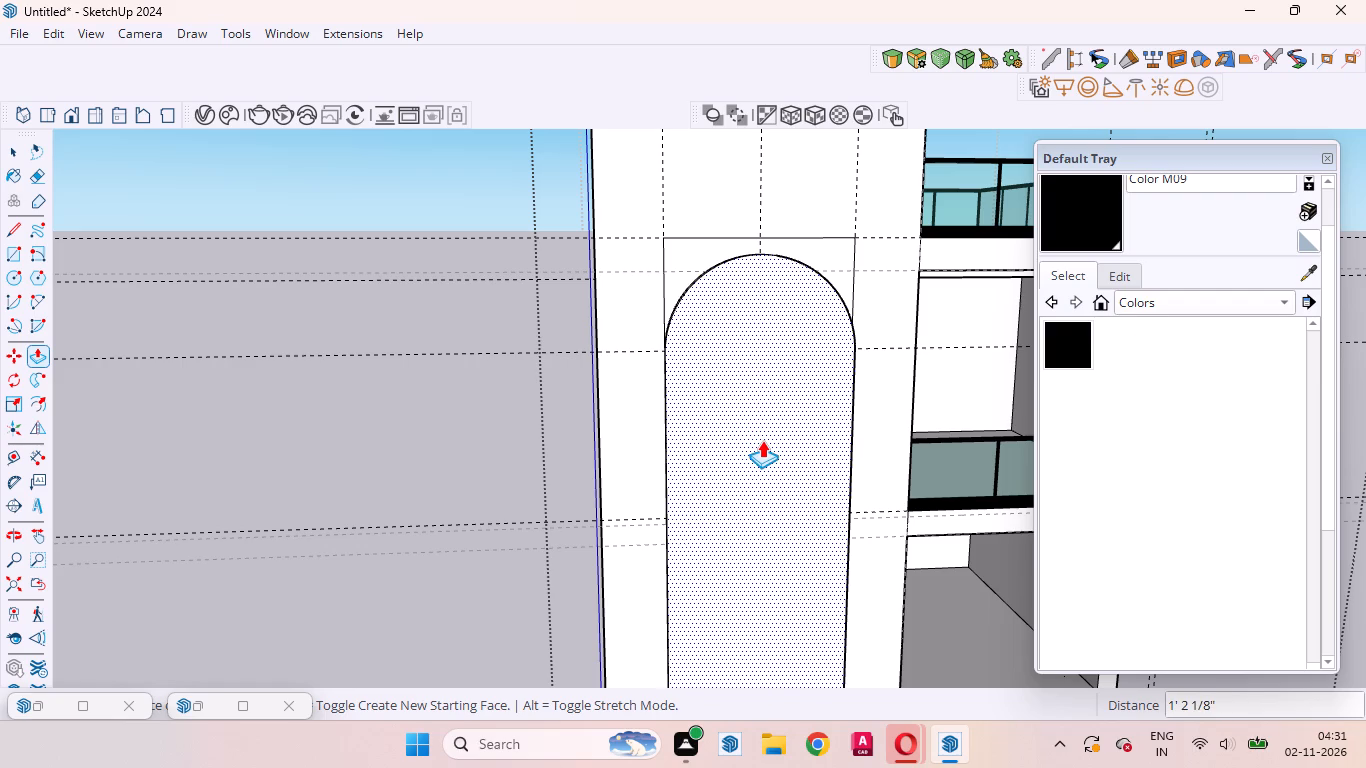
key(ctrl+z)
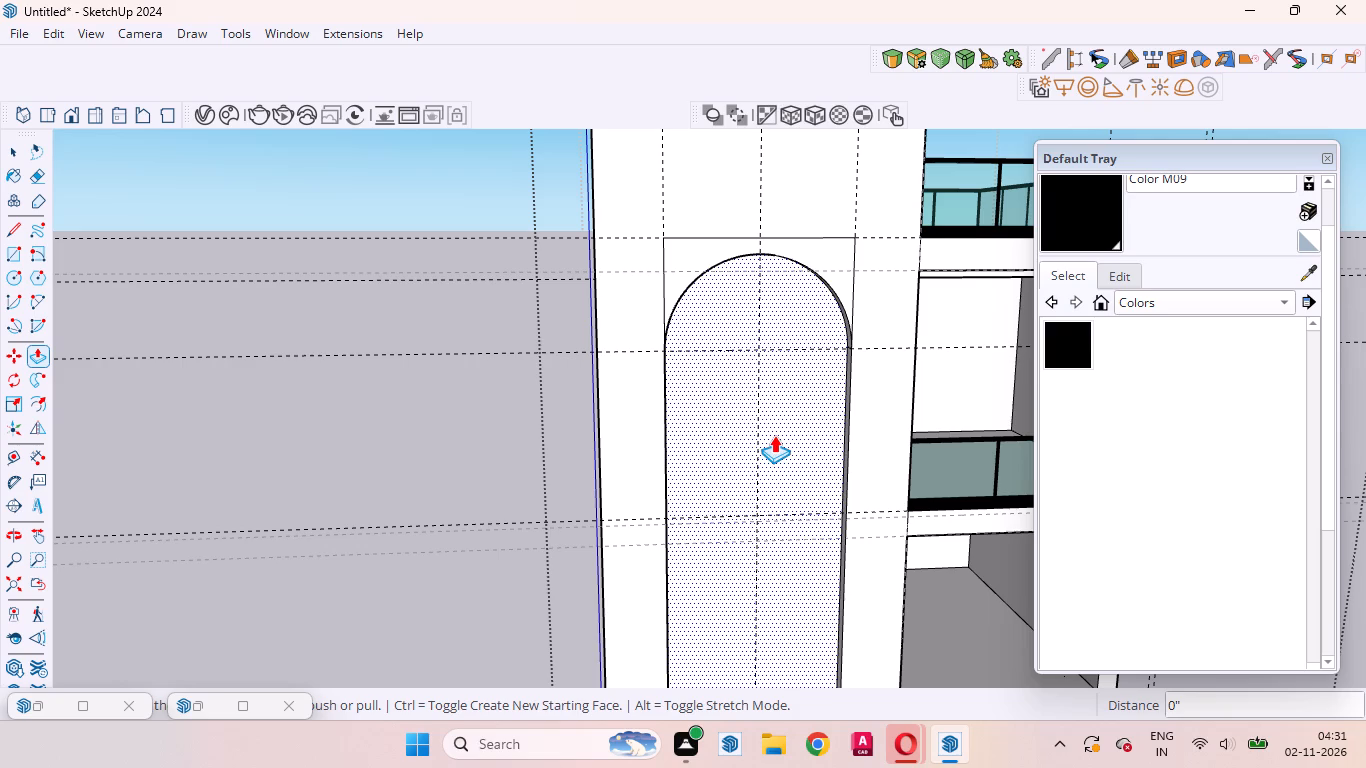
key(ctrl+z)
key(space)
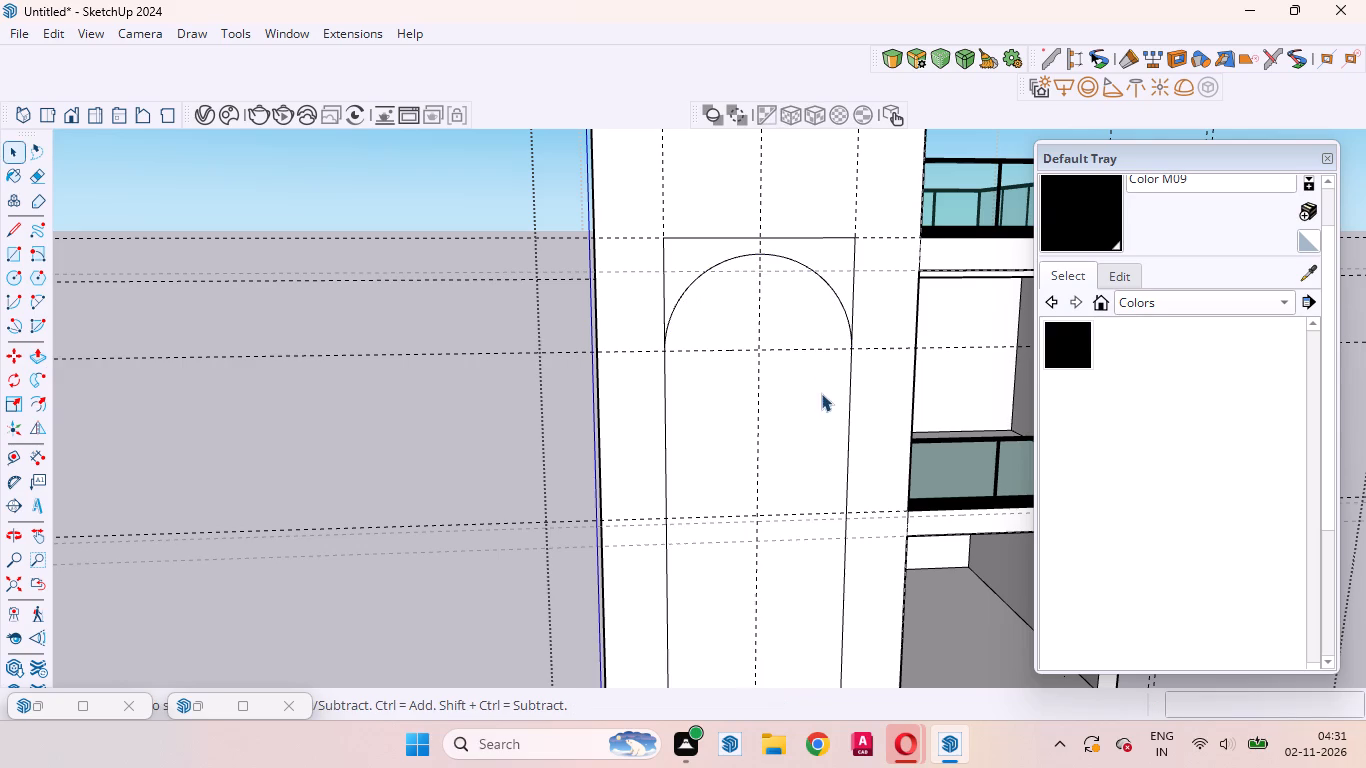
Push the arched face 8" into the side block's front.
click(764, 438)
scroll(763, 429, up, 5)
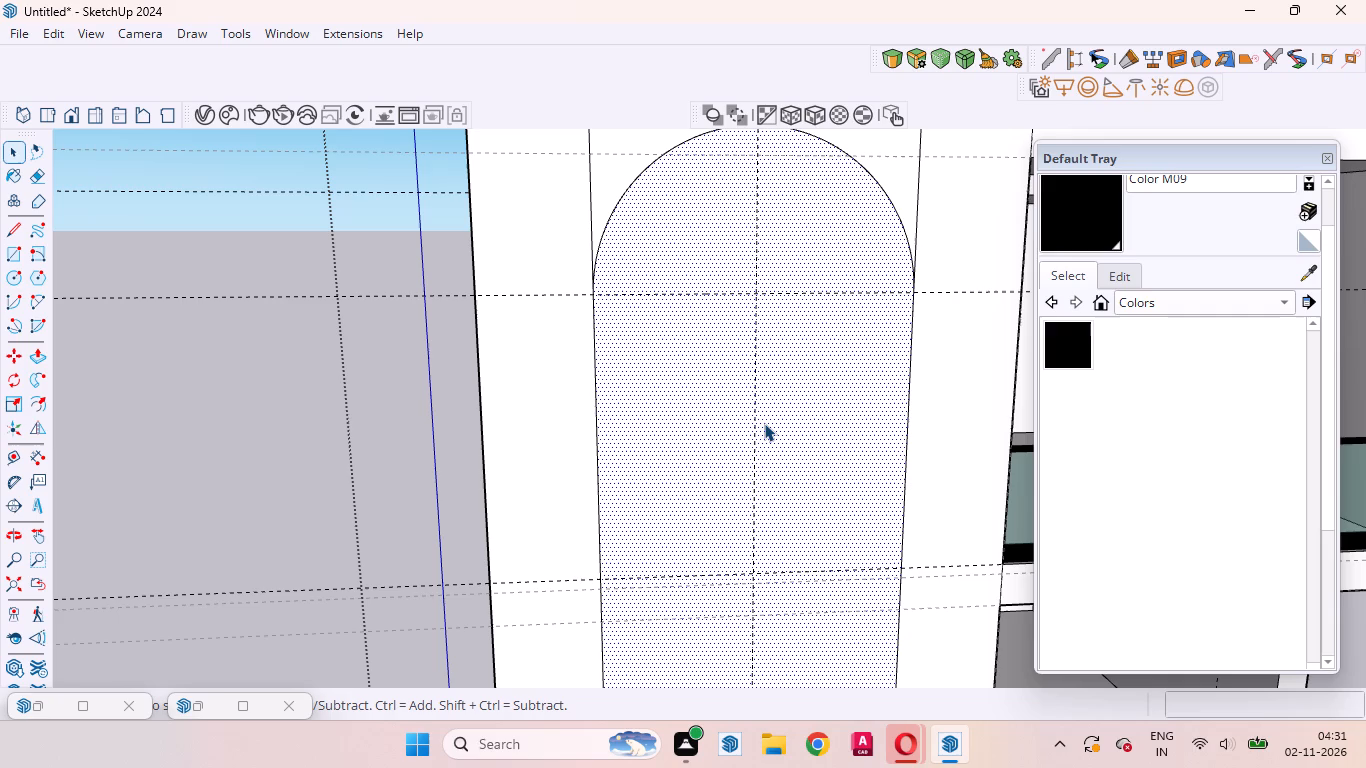
key(p)
drag(763, 422, 751, 401)
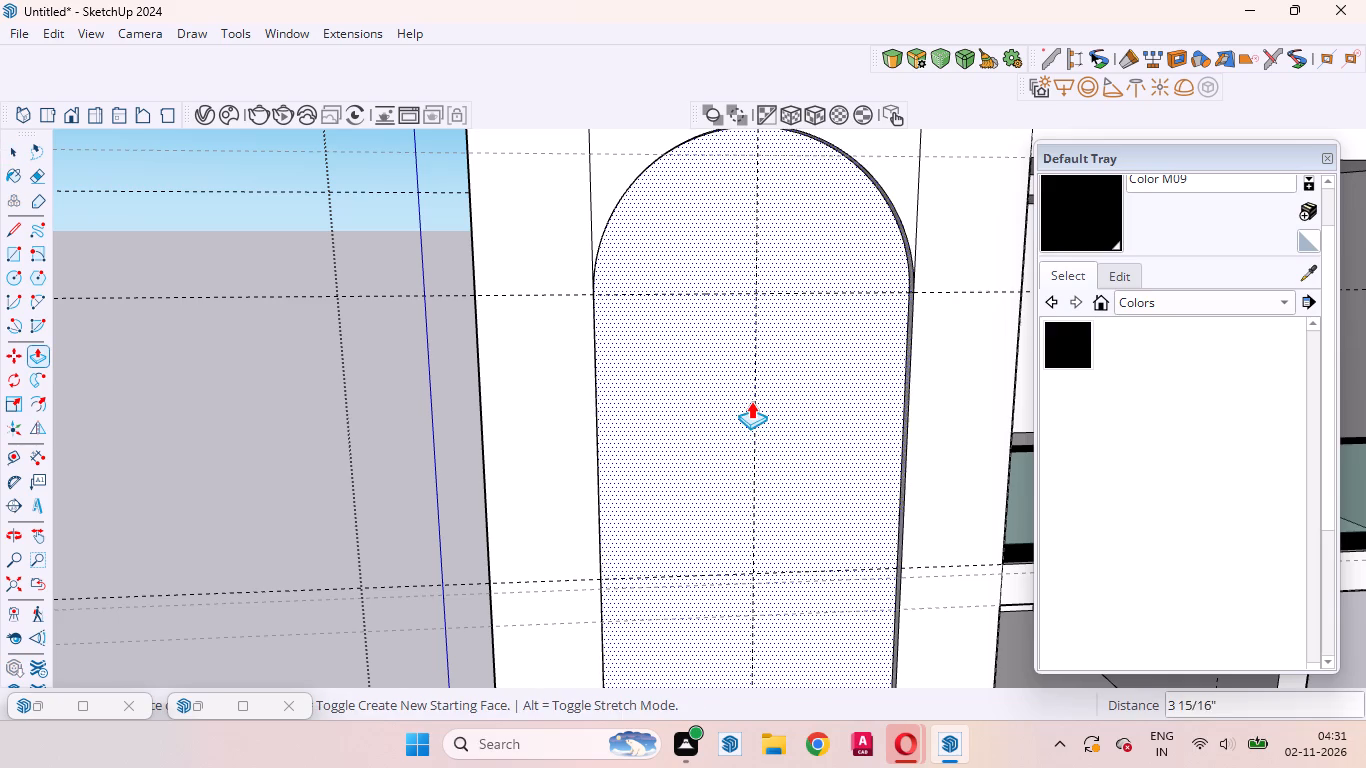
drag(751, 401, 749, 397)
key(8)
key(Return)
key(space)
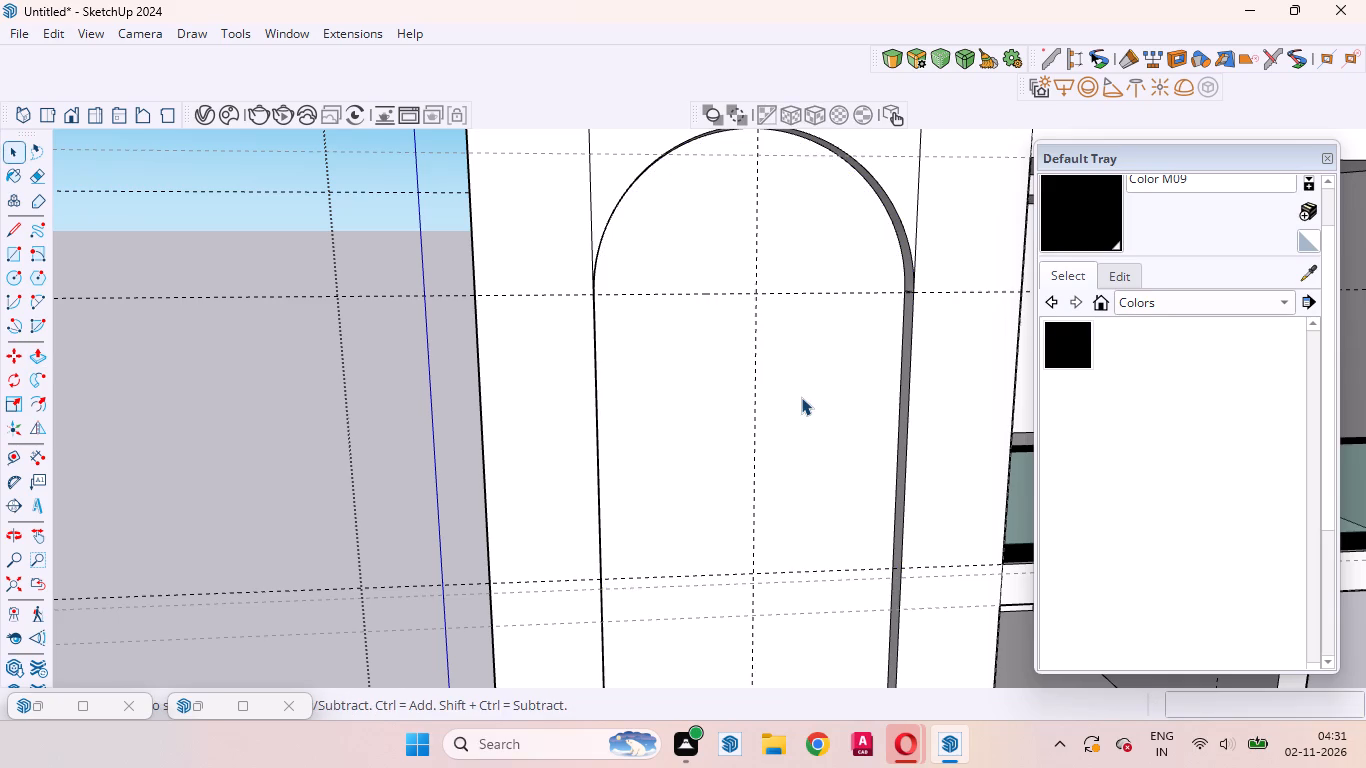
Draw a 7' 4" horizontal line across the recessed arched face, joining the two points where the semicircle meets the straight sides.
key(l)
scroll(871, 300, up, 9)
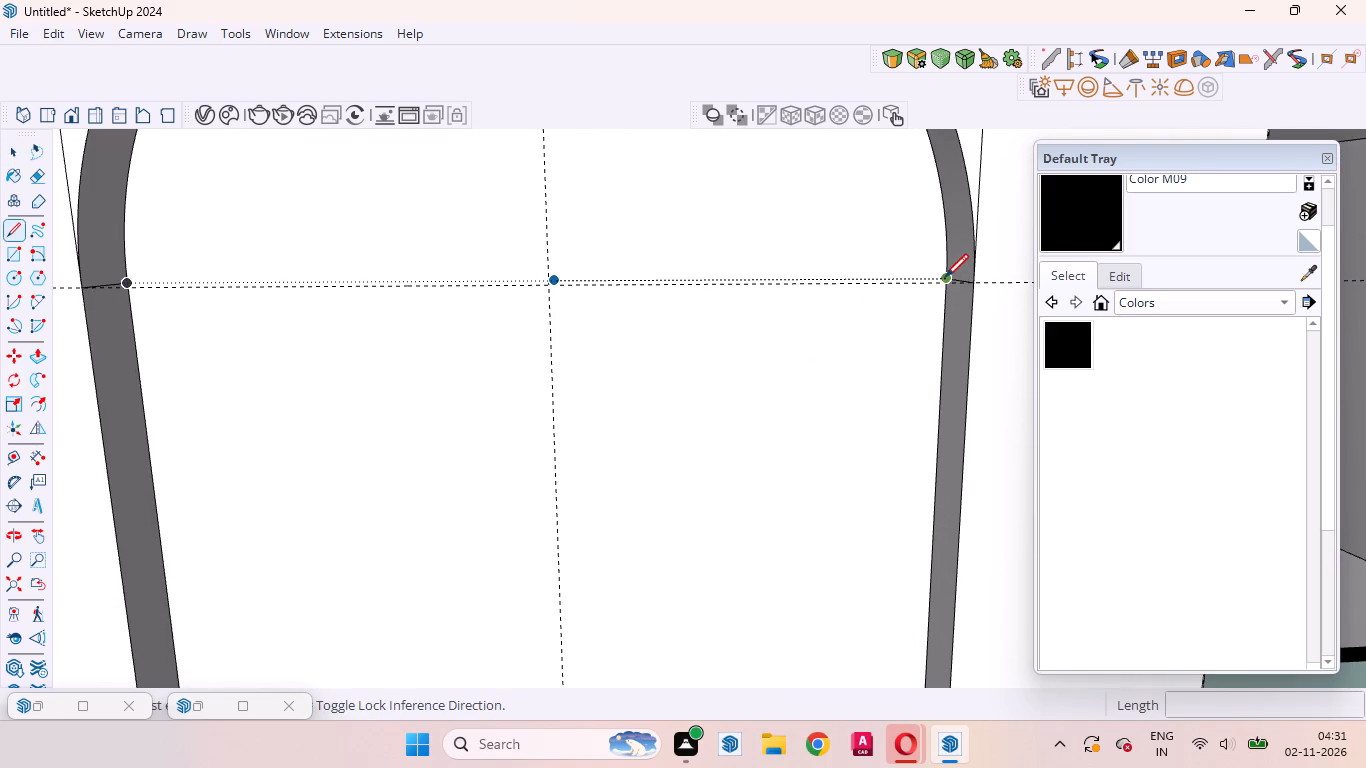
scroll(942, 272, up, 11)
middle_drag(931, 310, 972, 386)
scroll(972, 386, up, 1)
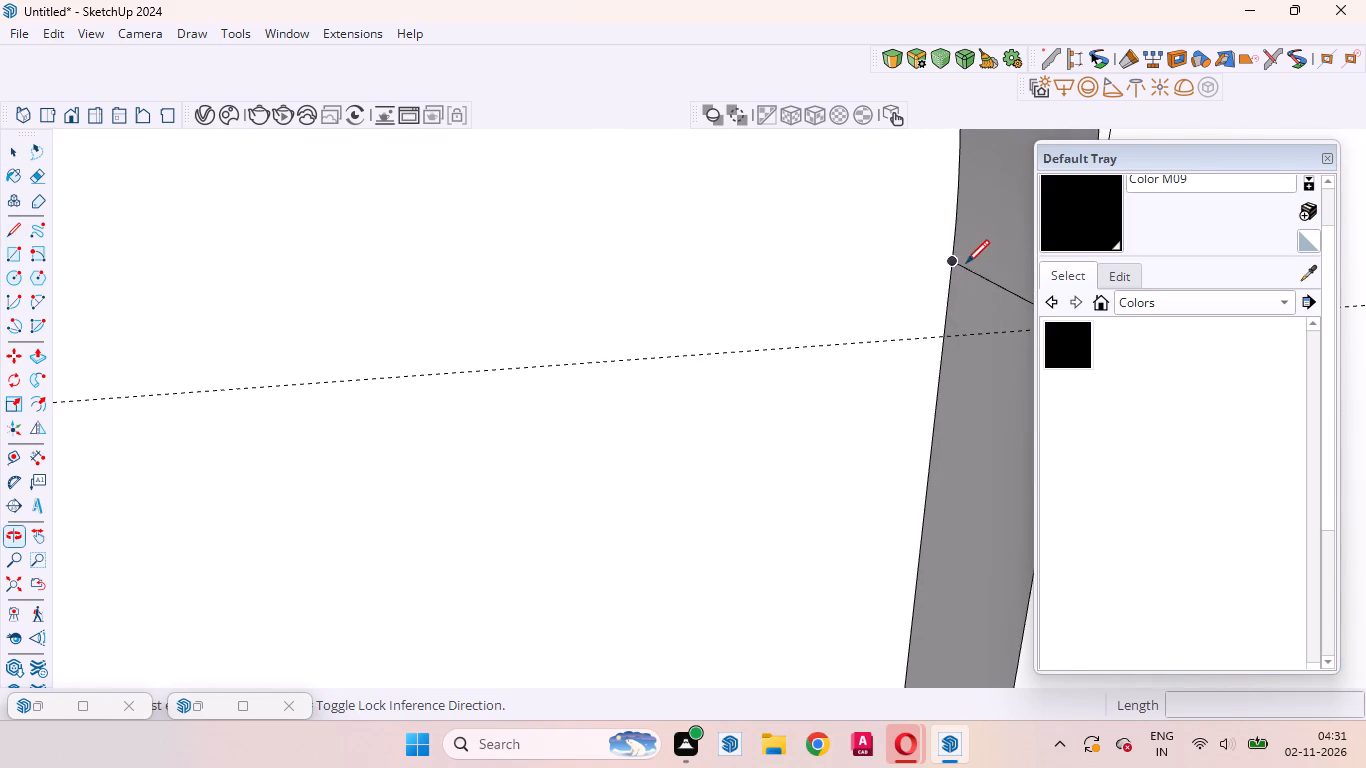
click(950, 260)
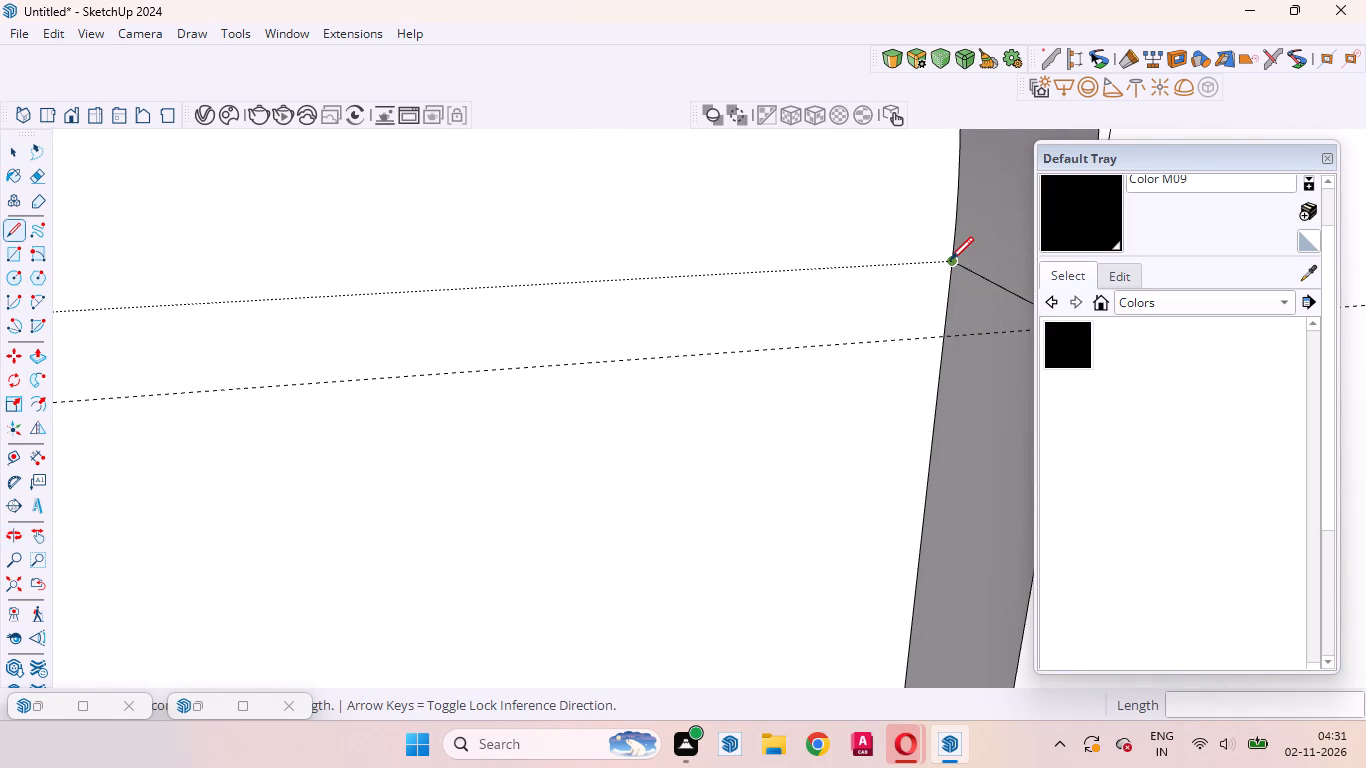
scroll(620, 237, down, 3)
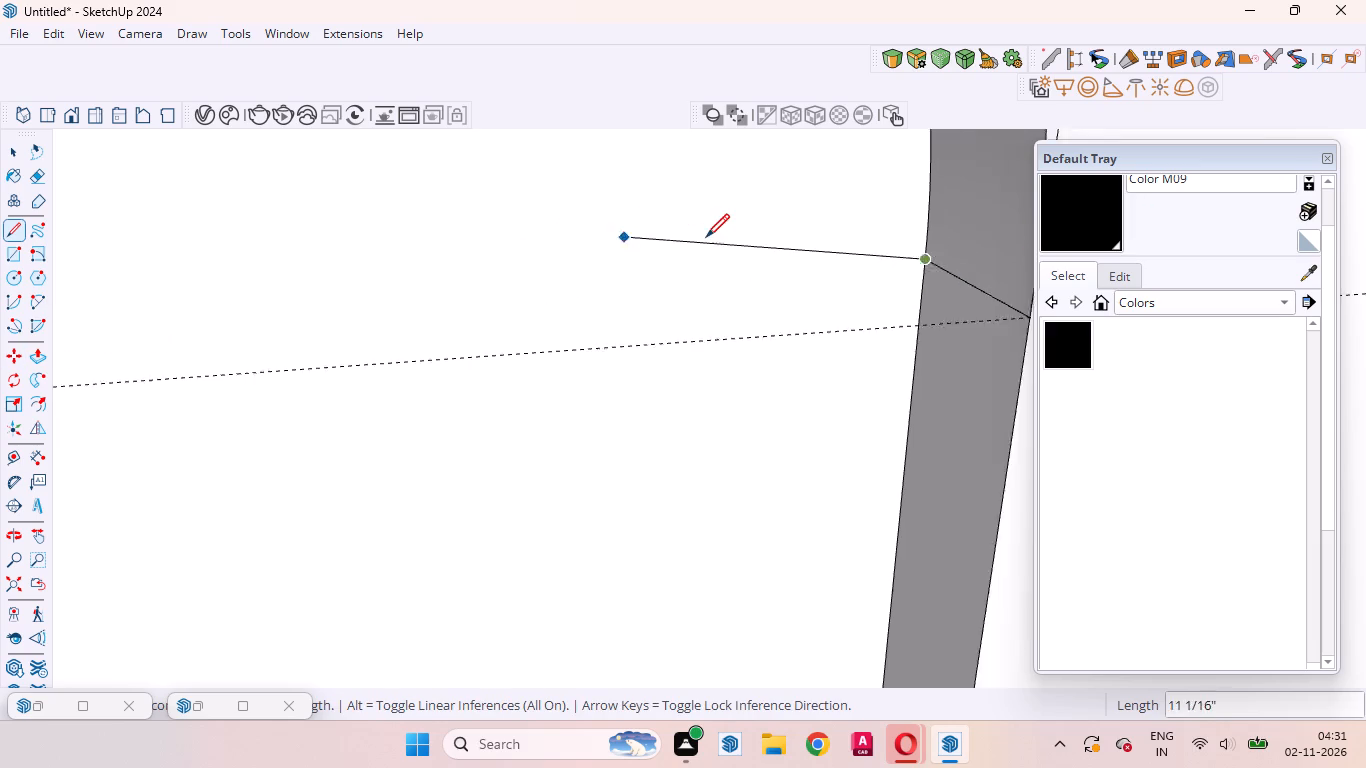
scroll(706, 237, down, 19)
scroll(525, 266, up, 10)
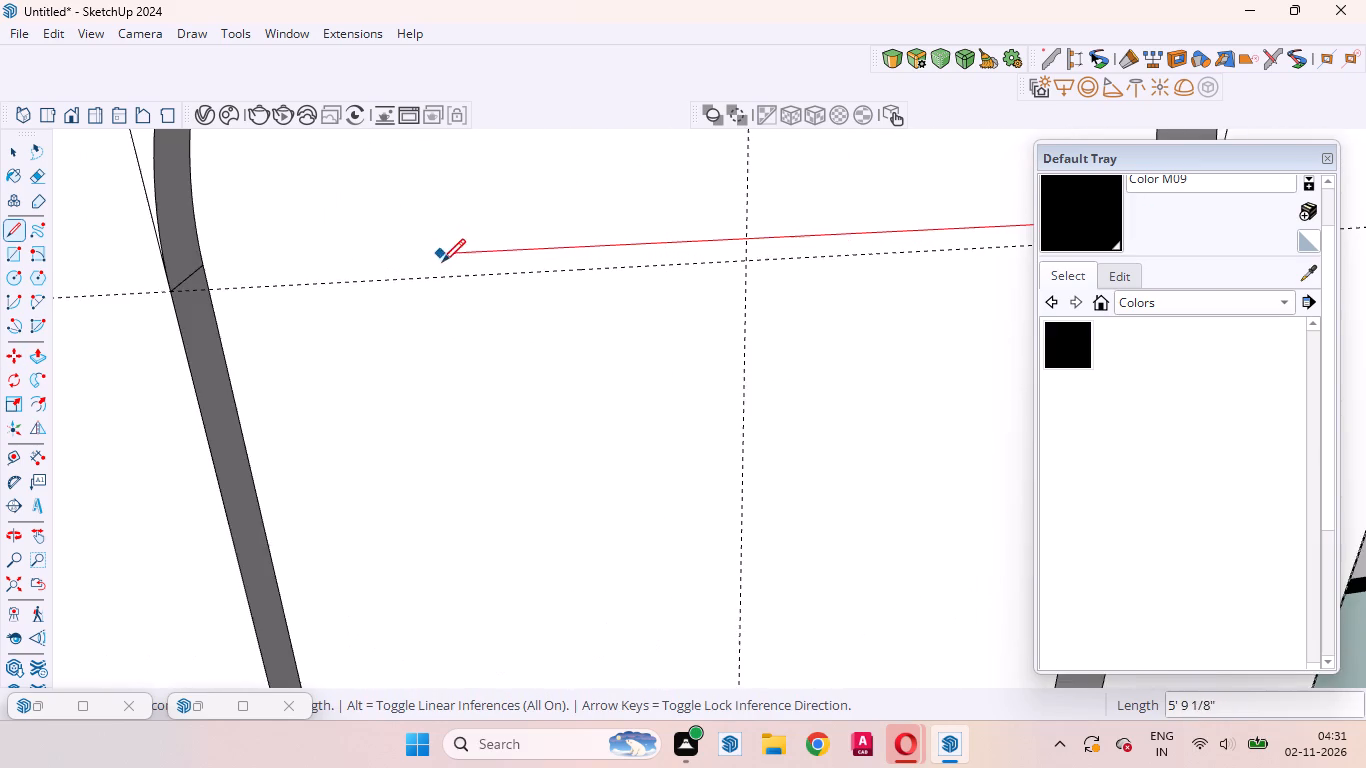
middle_drag(437, 262, 287, 236)
scroll(428, 262, up, 1)
scroll(267, 211, up, 10)
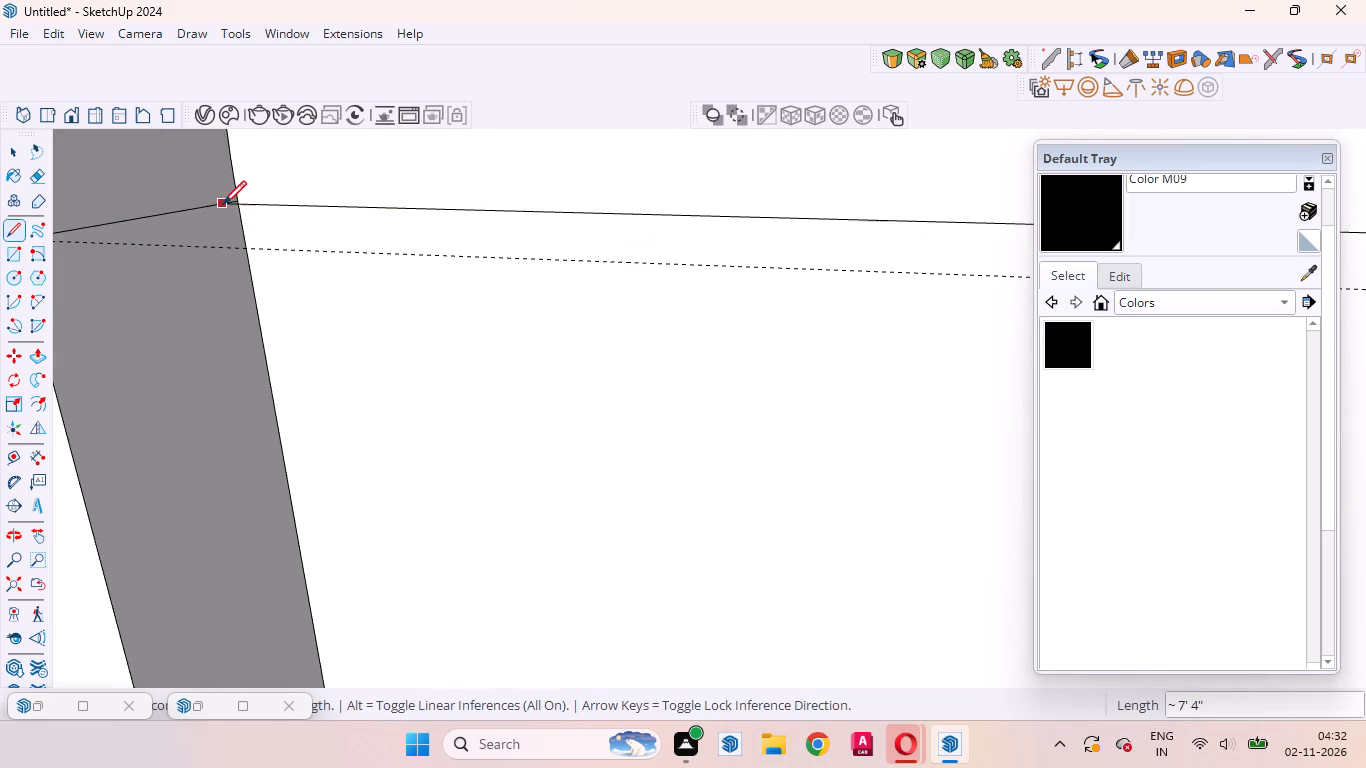
click(235, 199)
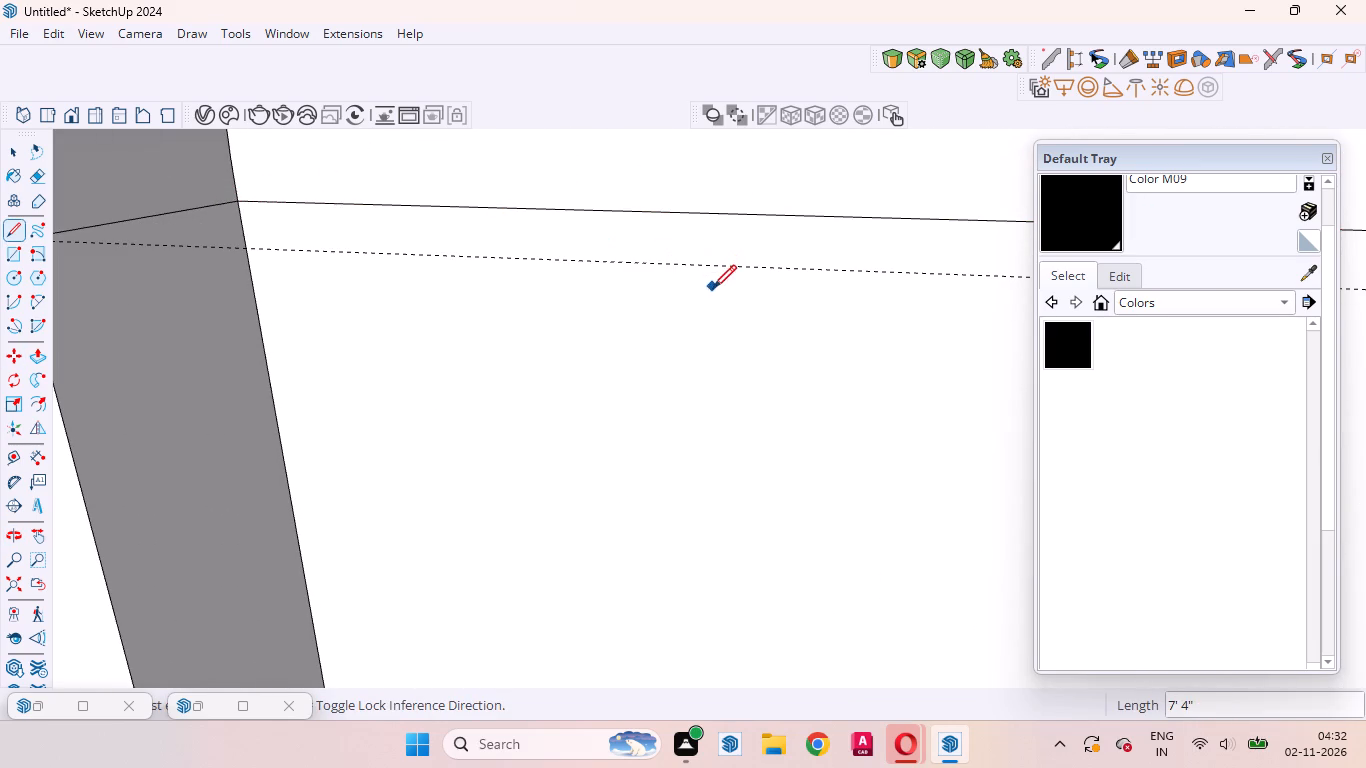
key(space)
Push the tall rectangular face below the arch line about 1' 2" deeper into the block.
click(667, 191)
scroll(797, 407, down, 11)
scroll(815, 385, up, 1)
scroll(814, 385, down, 2)
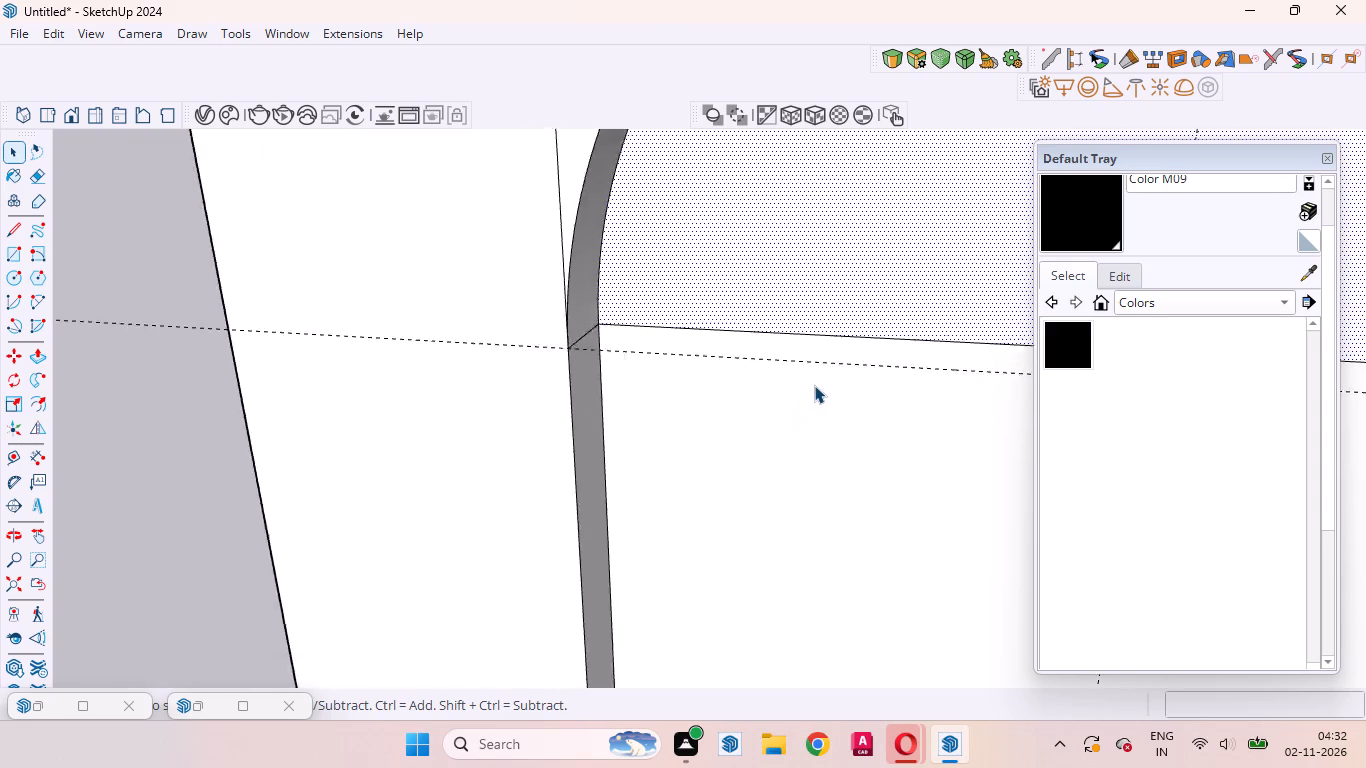
scroll(814, 385, down, 20)
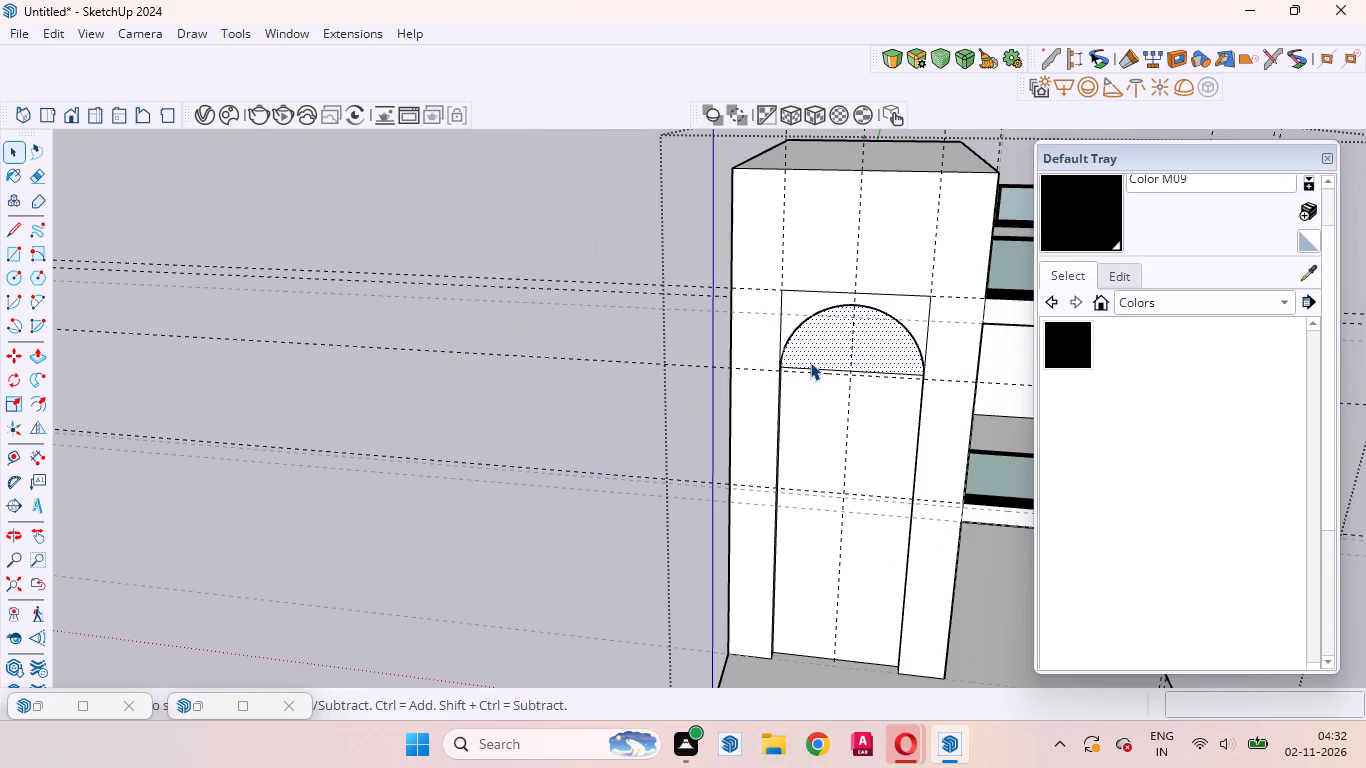
scroll(903, 488, up, 5)
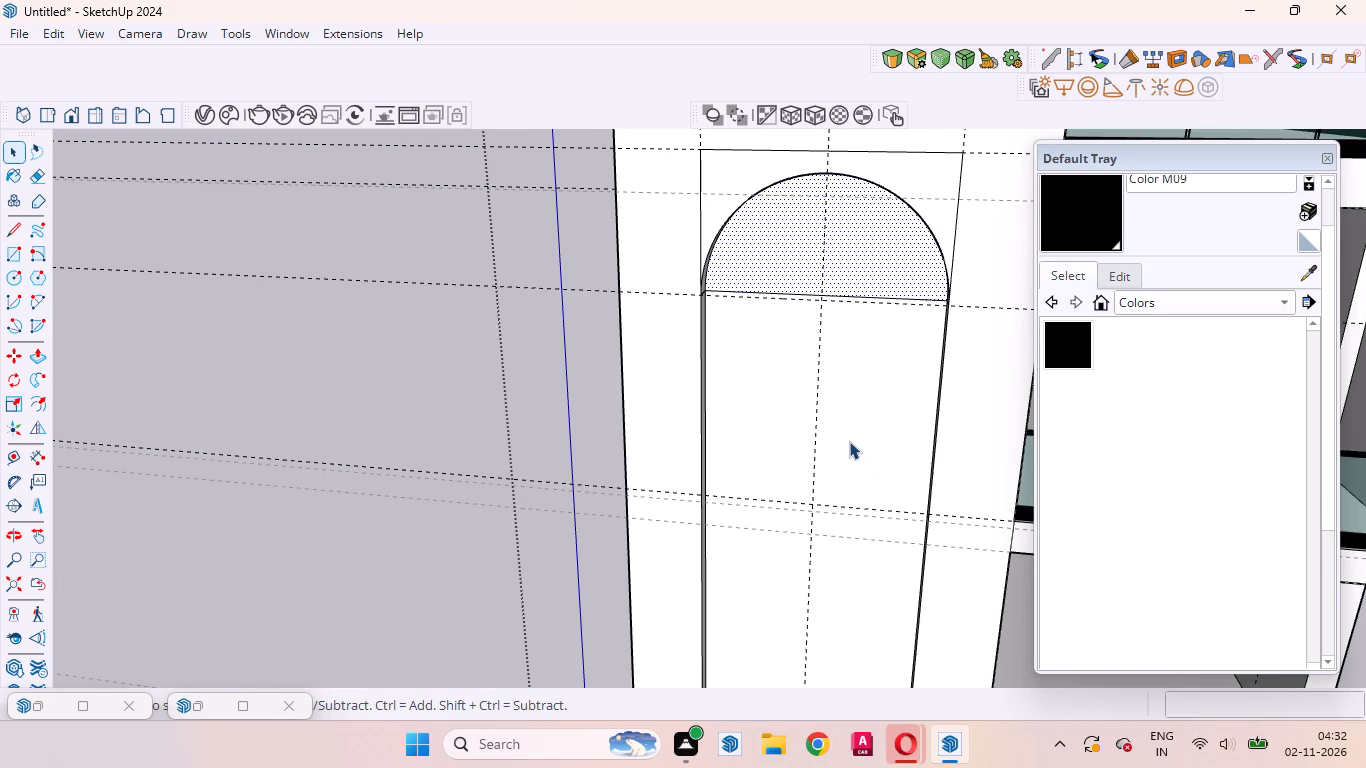
click(849, 440)
key(p)
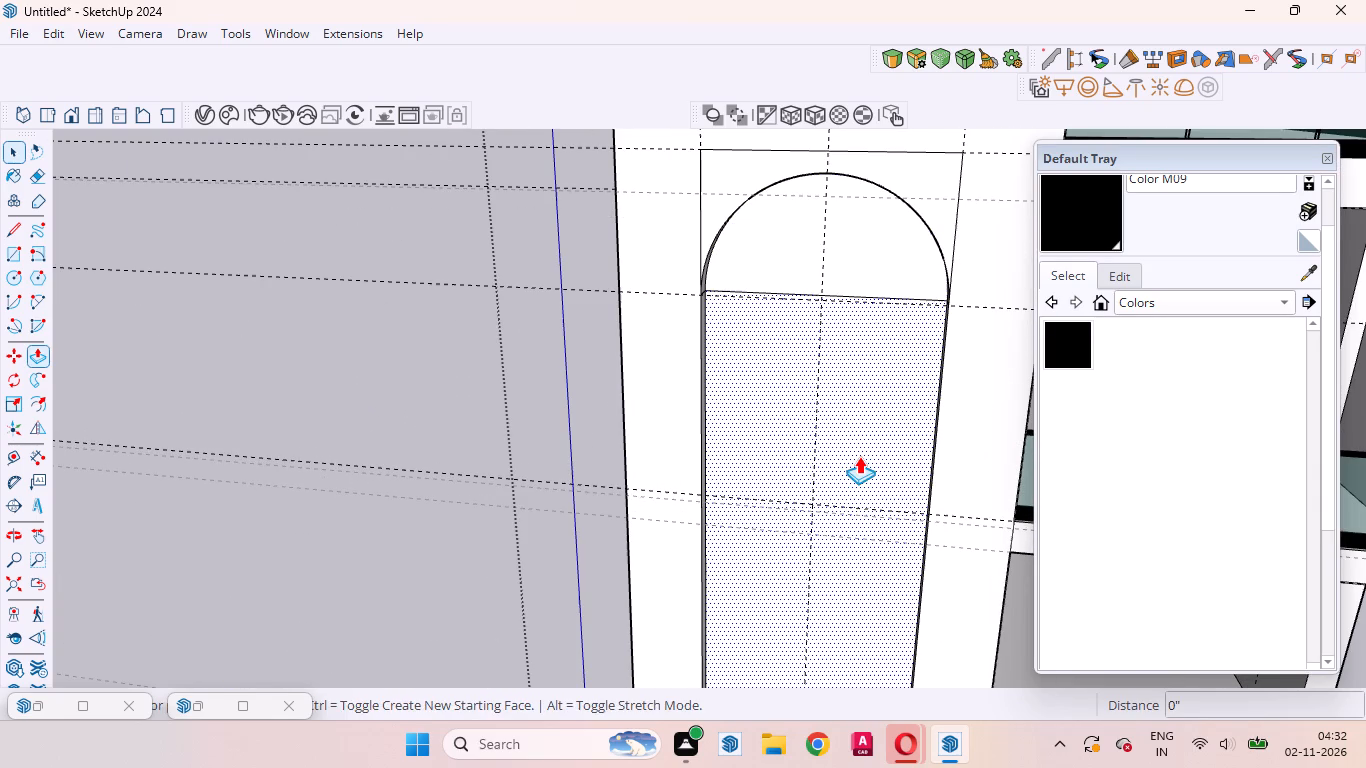
drag(859, 455, 872, 423)
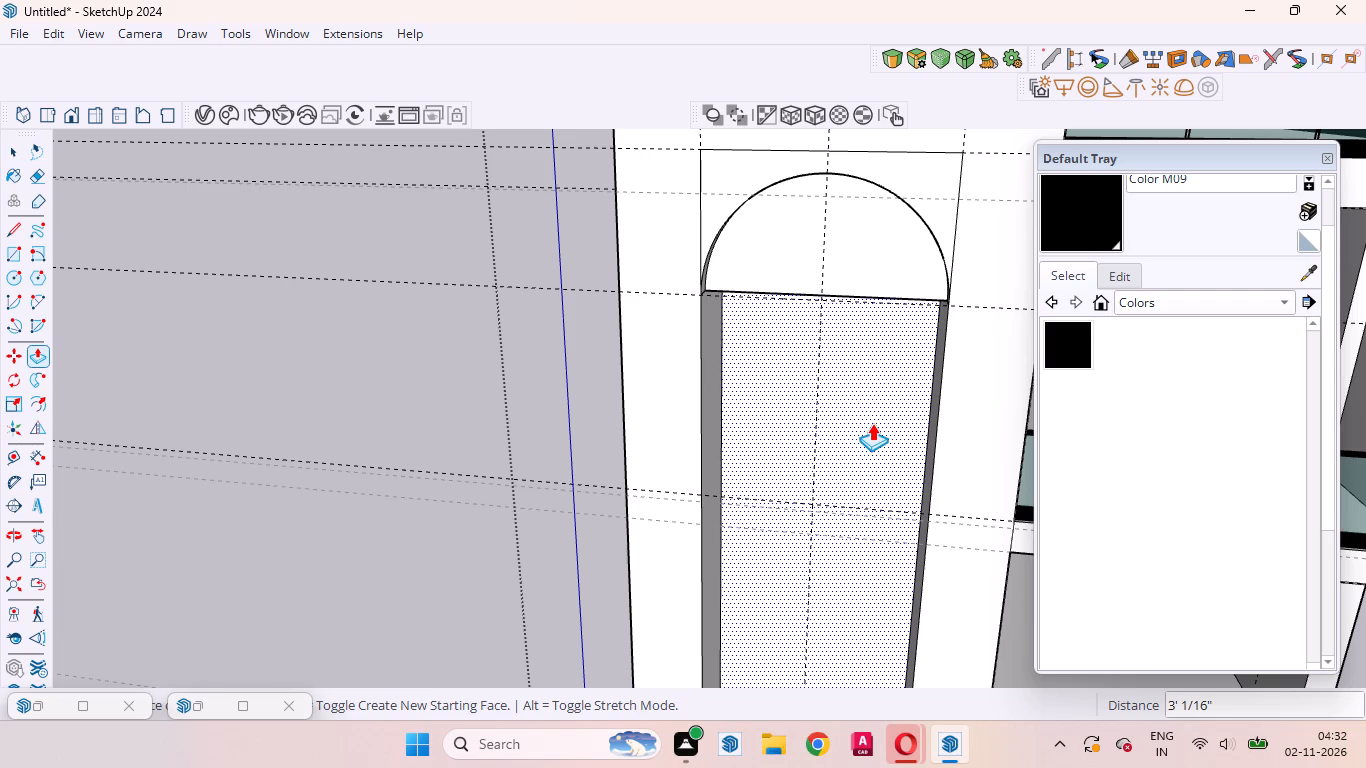
drag(872, 423, 872, 418)
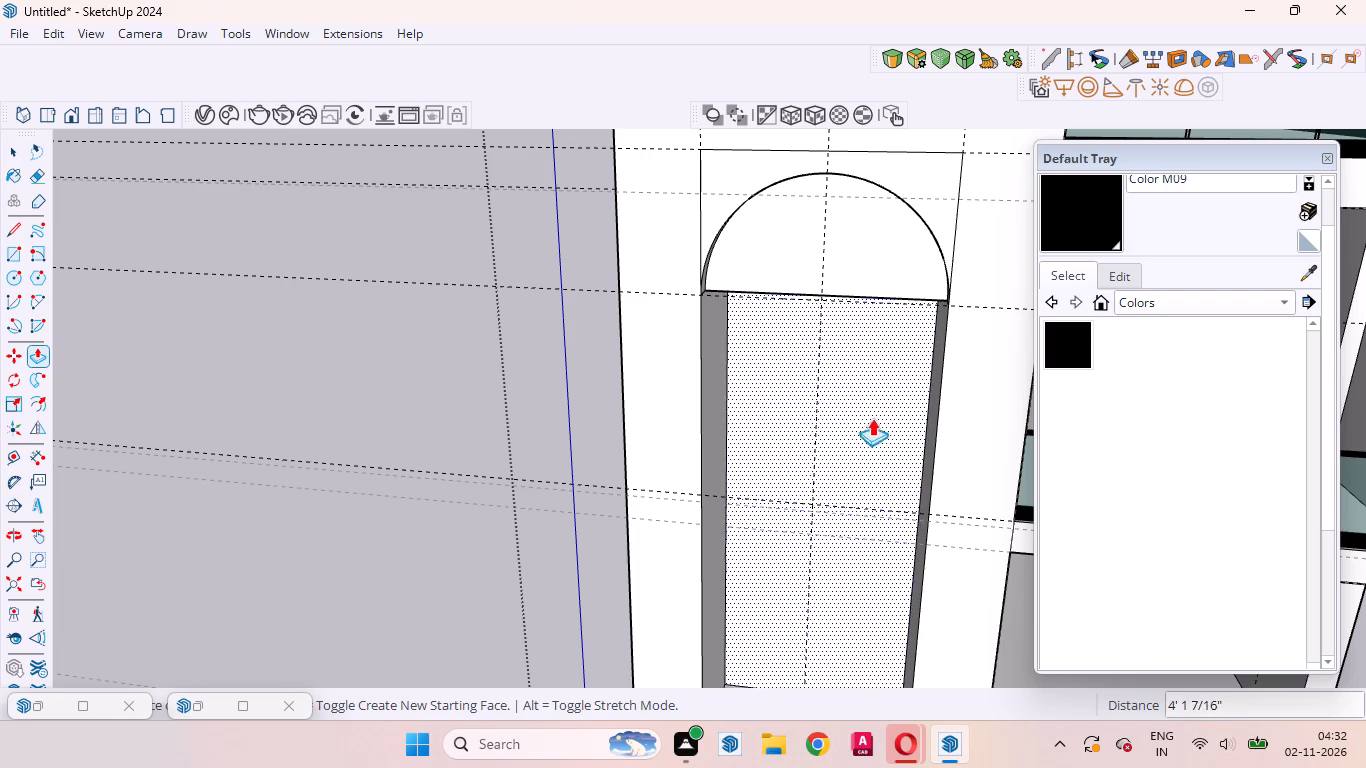
drag(872, 418, 877, 442)
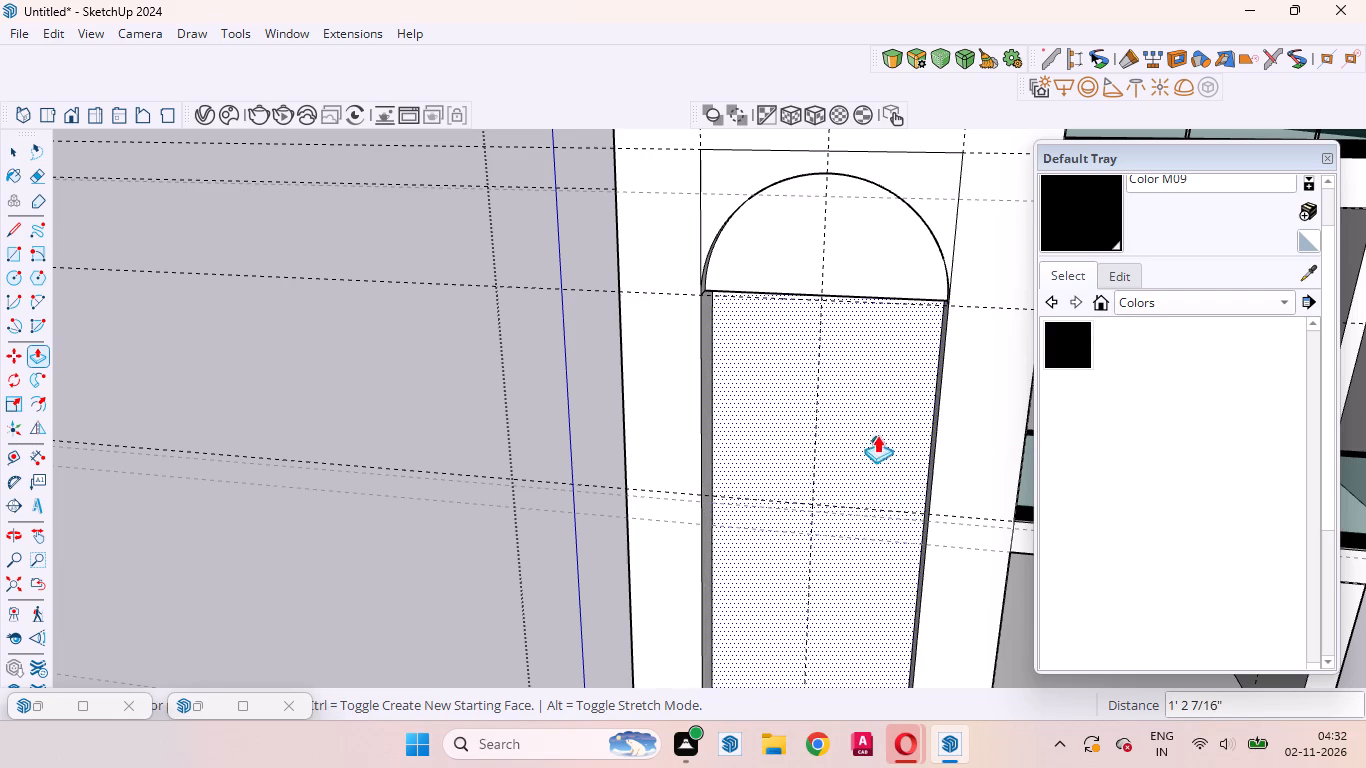
Push the same rectangular face a further 12' 2 7/16" inward, taking the back wall of the adjacent upper opening as reference.
scroll(779, 448, down, 11)
scroll(815, 493, up, 1)
middle_drag(812, 493, 759, 431)
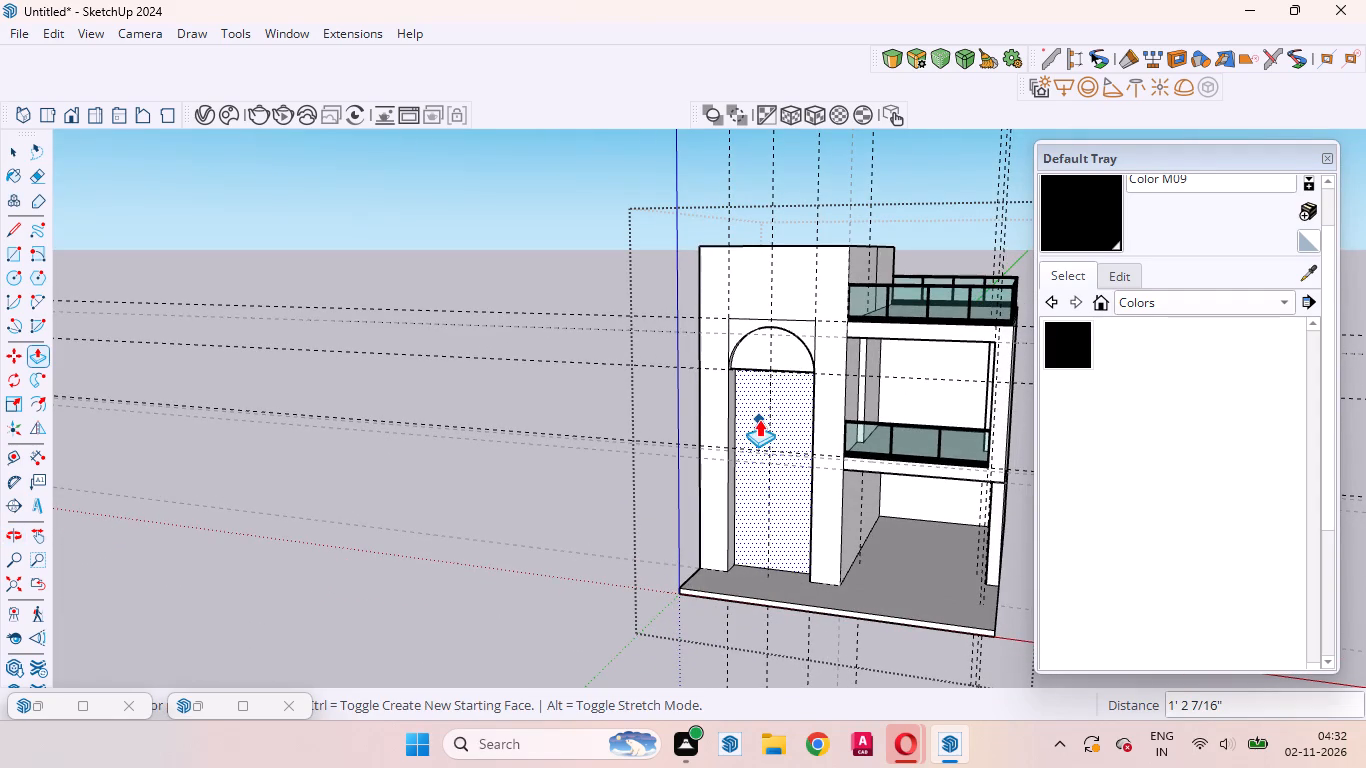
click(791, 420)
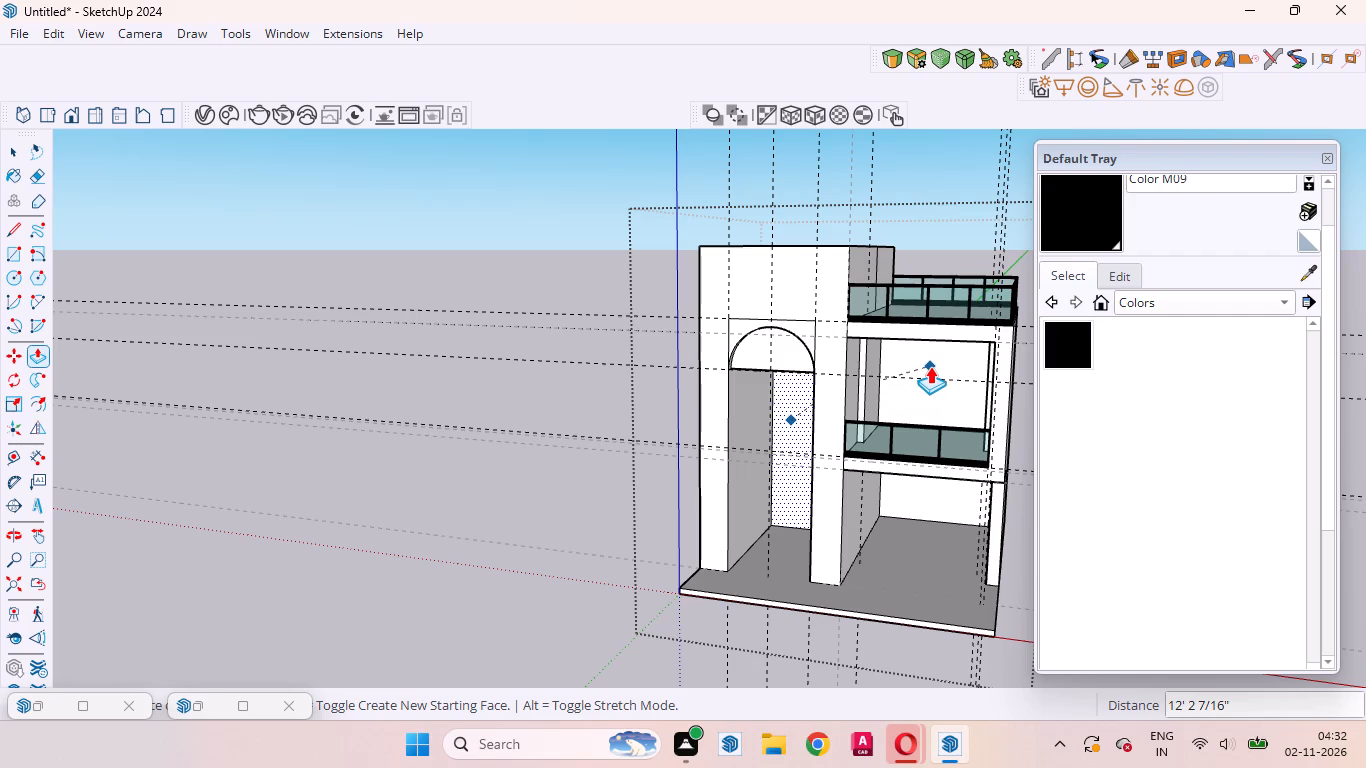
click(930, 366)
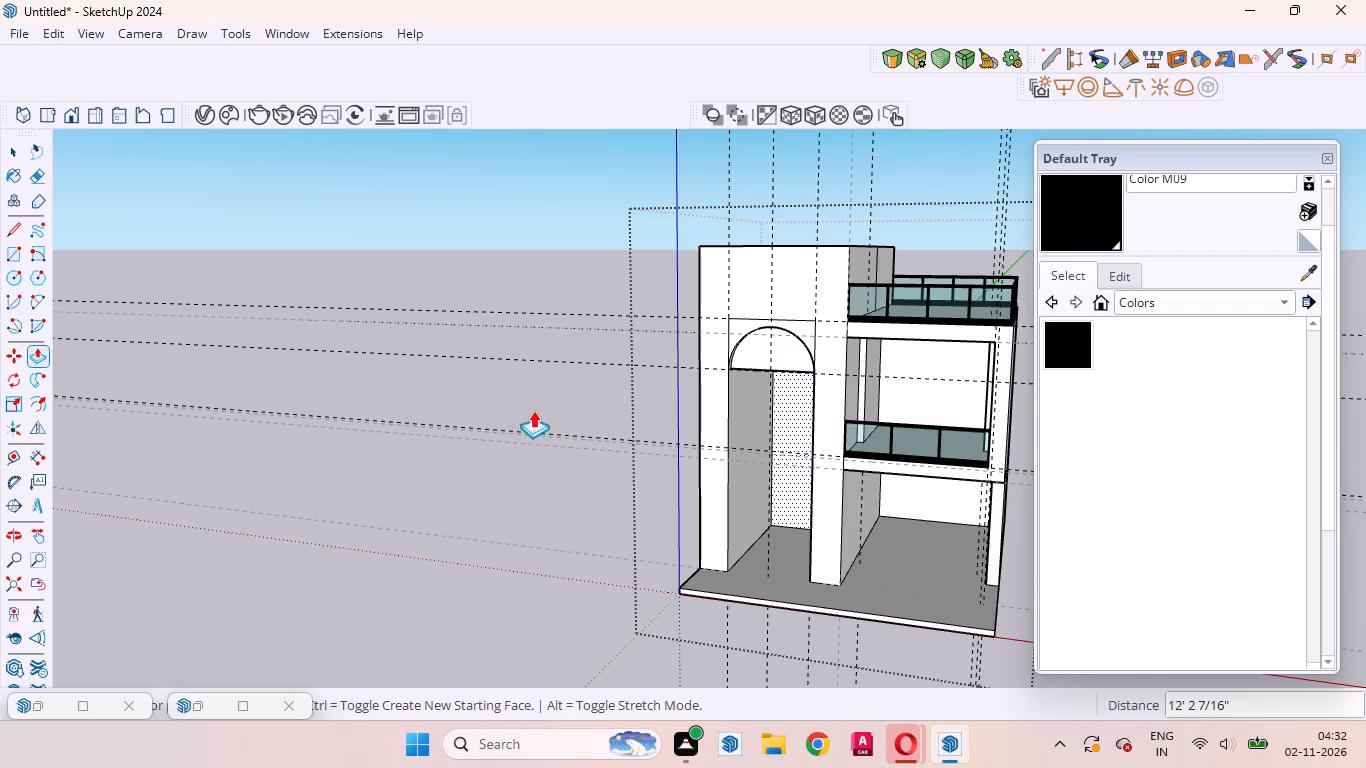
key(space)
click(529, 399)
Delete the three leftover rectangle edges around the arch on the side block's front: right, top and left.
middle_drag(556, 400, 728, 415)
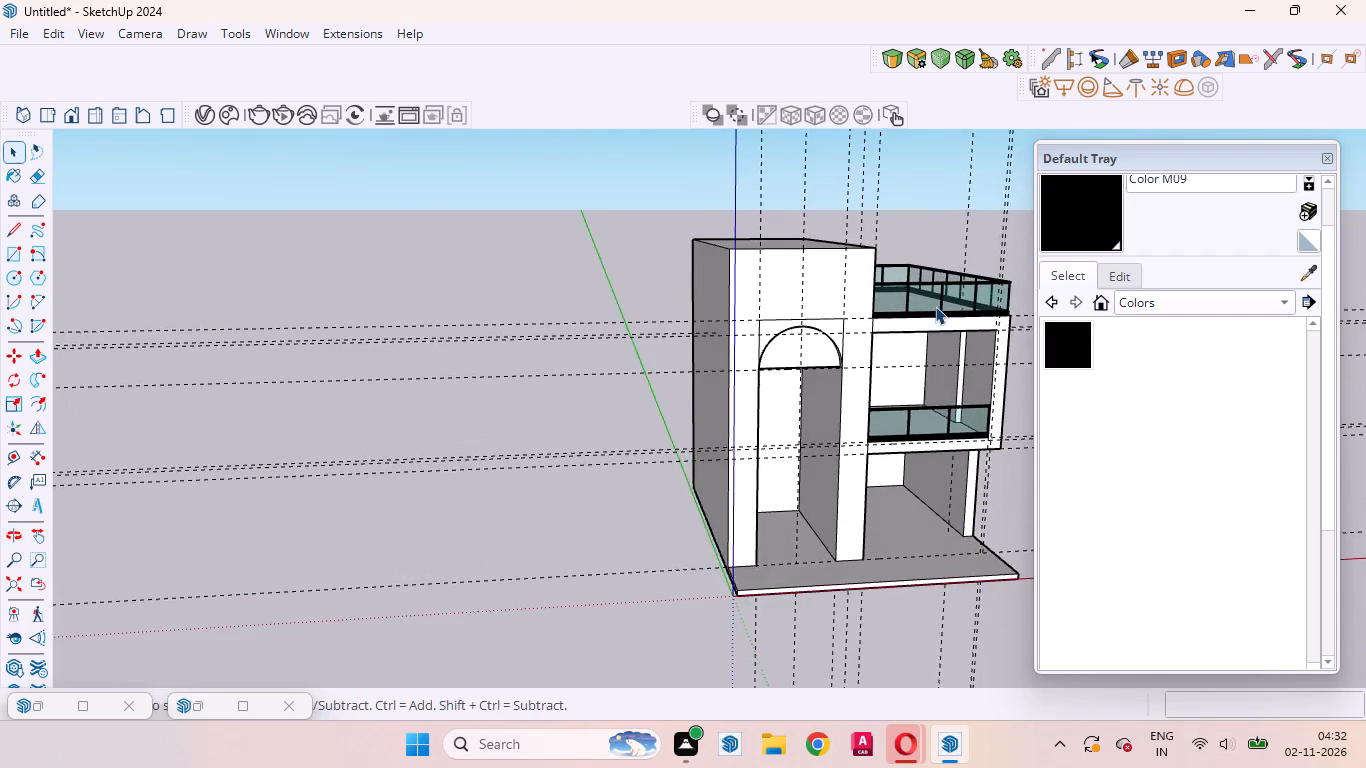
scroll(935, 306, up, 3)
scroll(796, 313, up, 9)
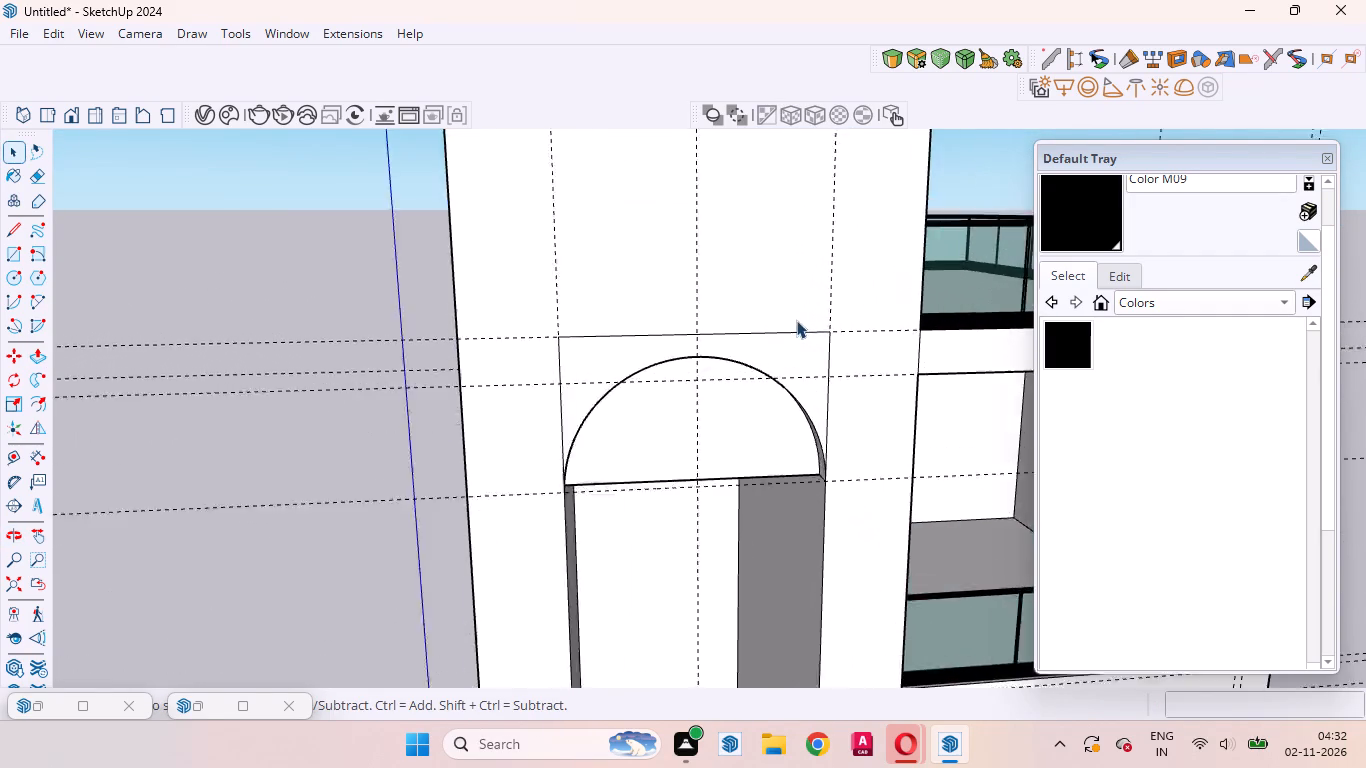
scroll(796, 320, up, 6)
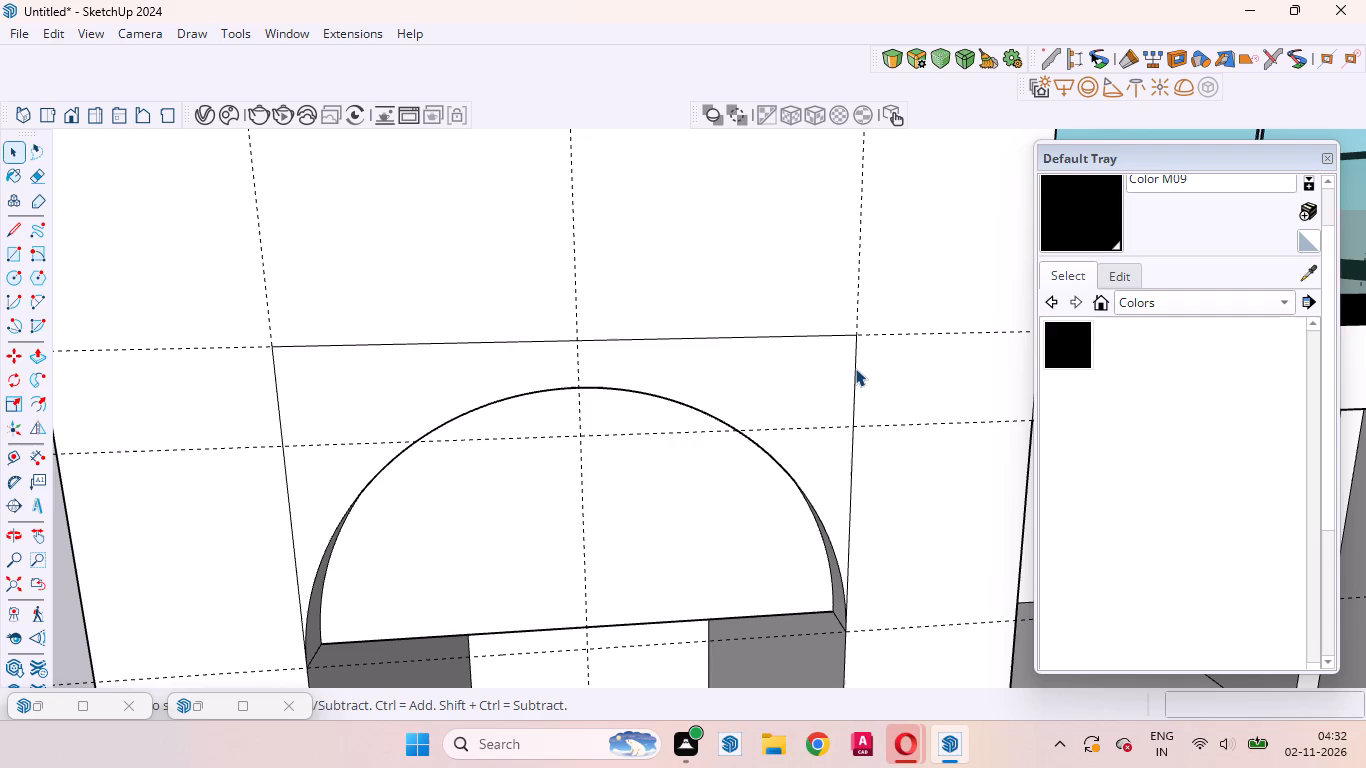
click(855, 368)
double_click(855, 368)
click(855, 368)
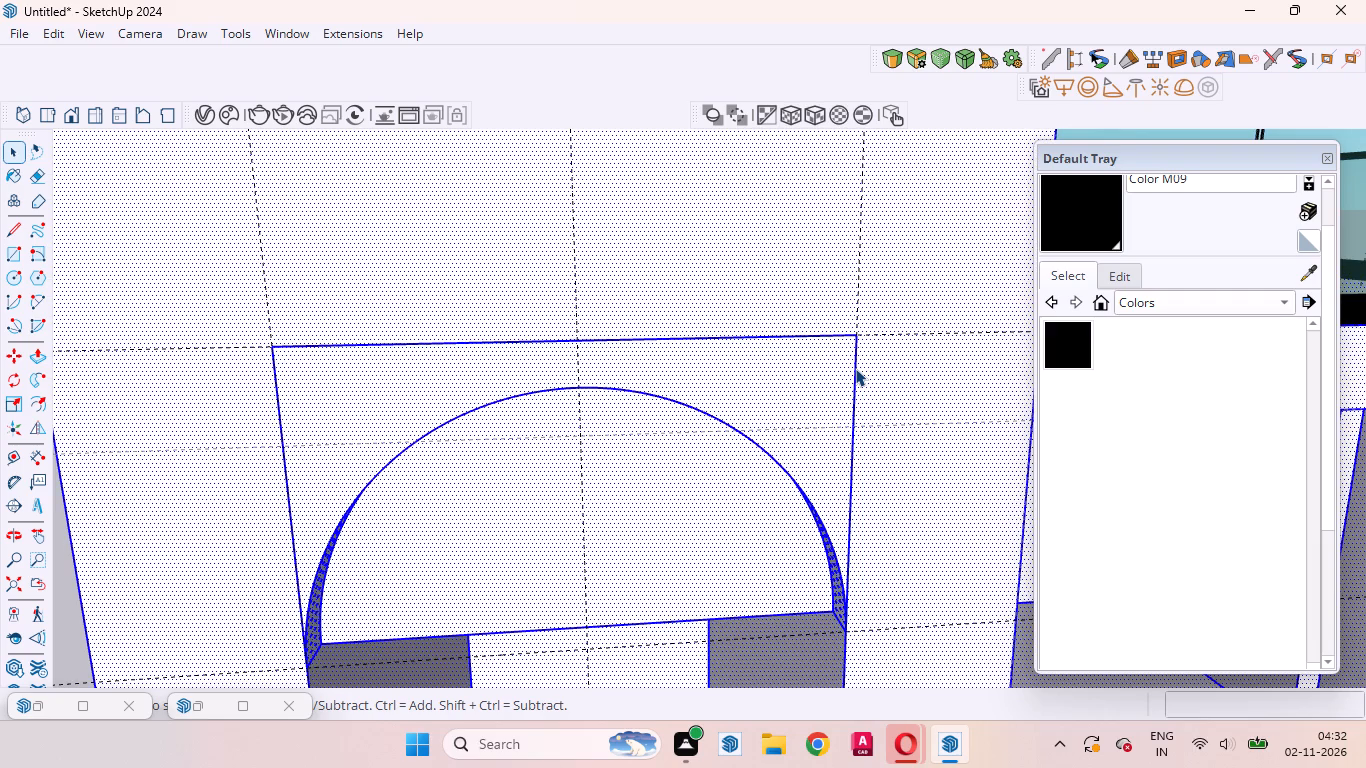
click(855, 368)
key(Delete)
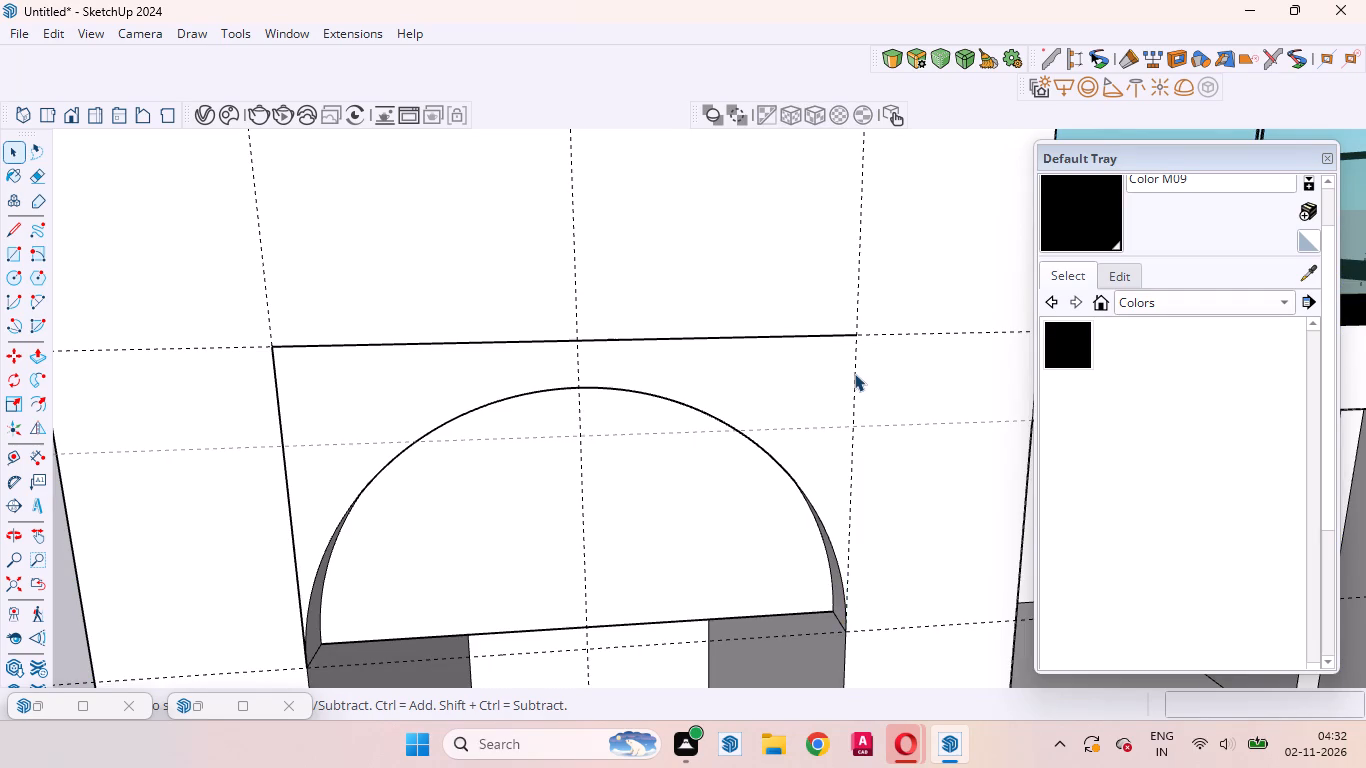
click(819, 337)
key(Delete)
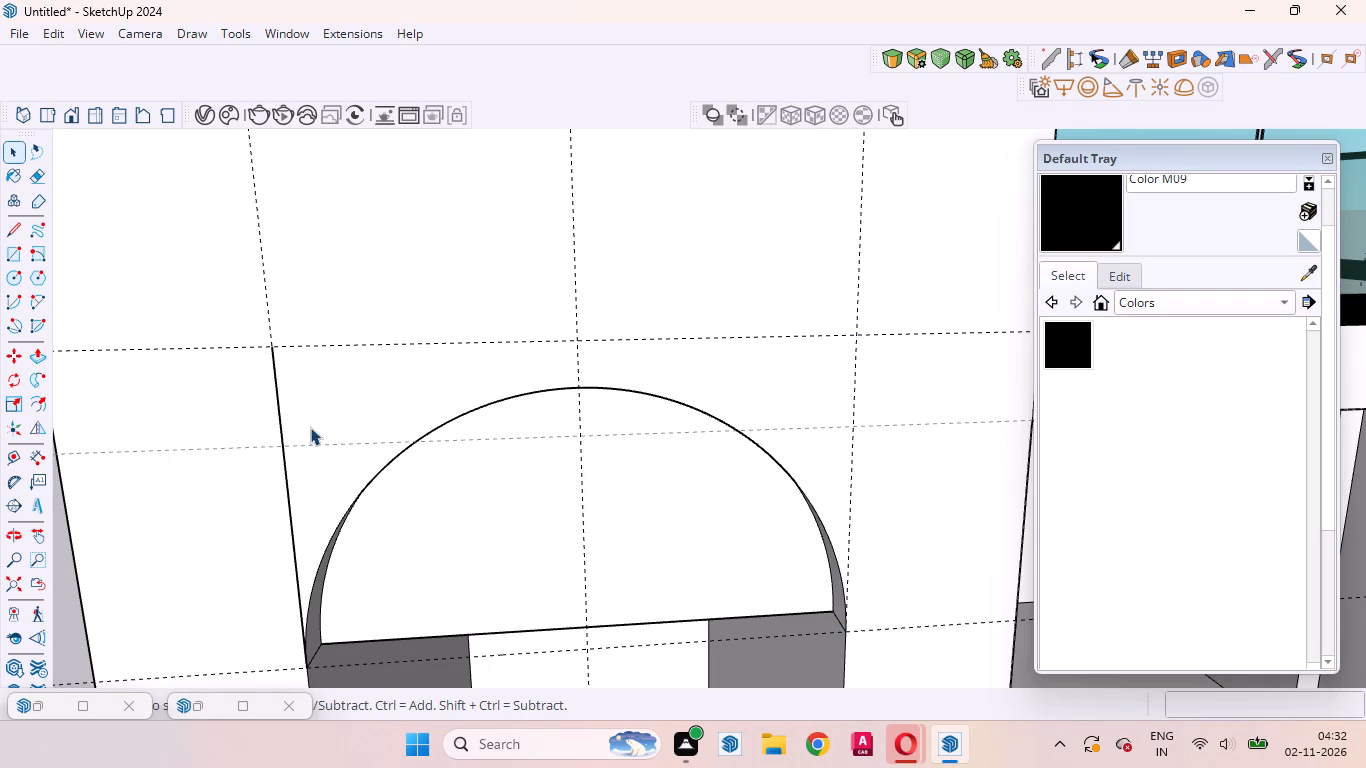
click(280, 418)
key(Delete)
Inspect the deep arched entrance and its recess from below, the front and the side.
scroll(718, 370, down, 3)
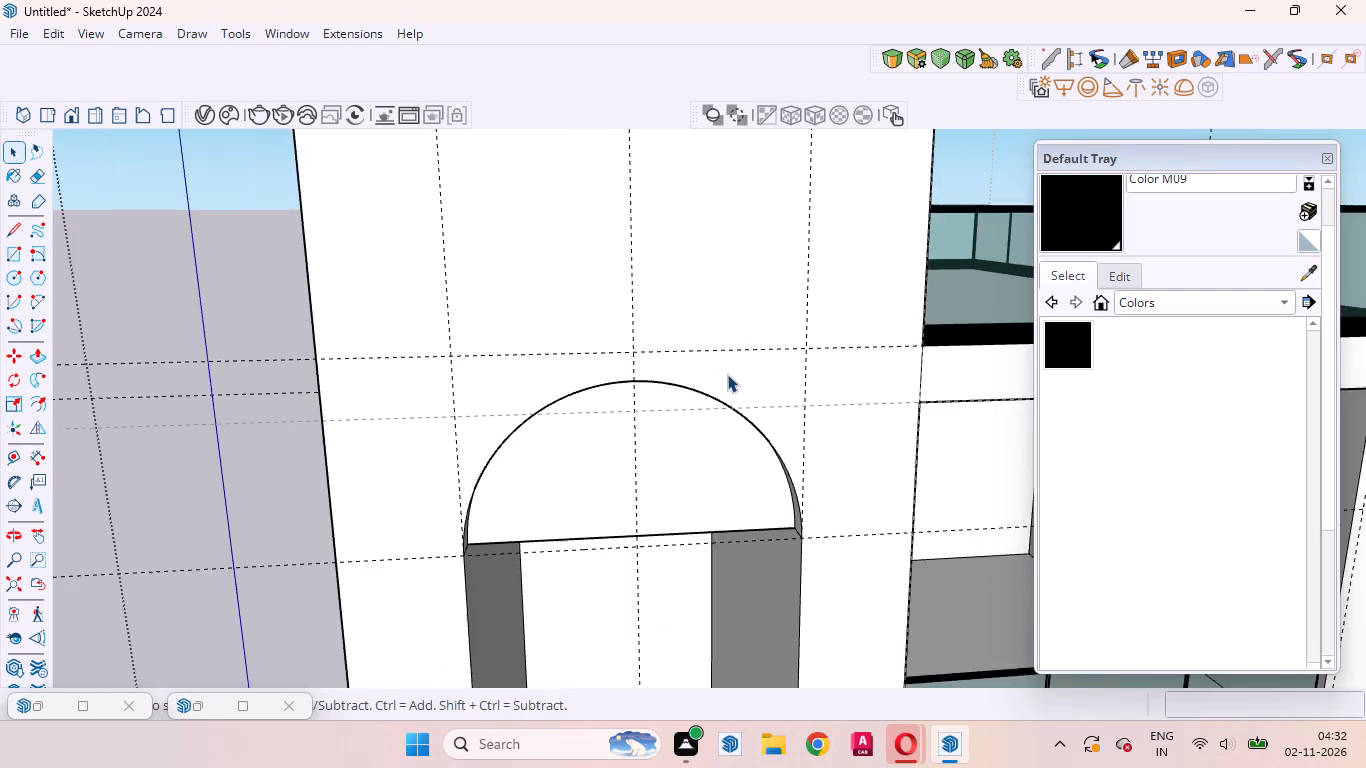
scroll(727, 374, down, 7)
middle_drag(748, 494, 755, 450)
scroll(753, 450, up, 1)
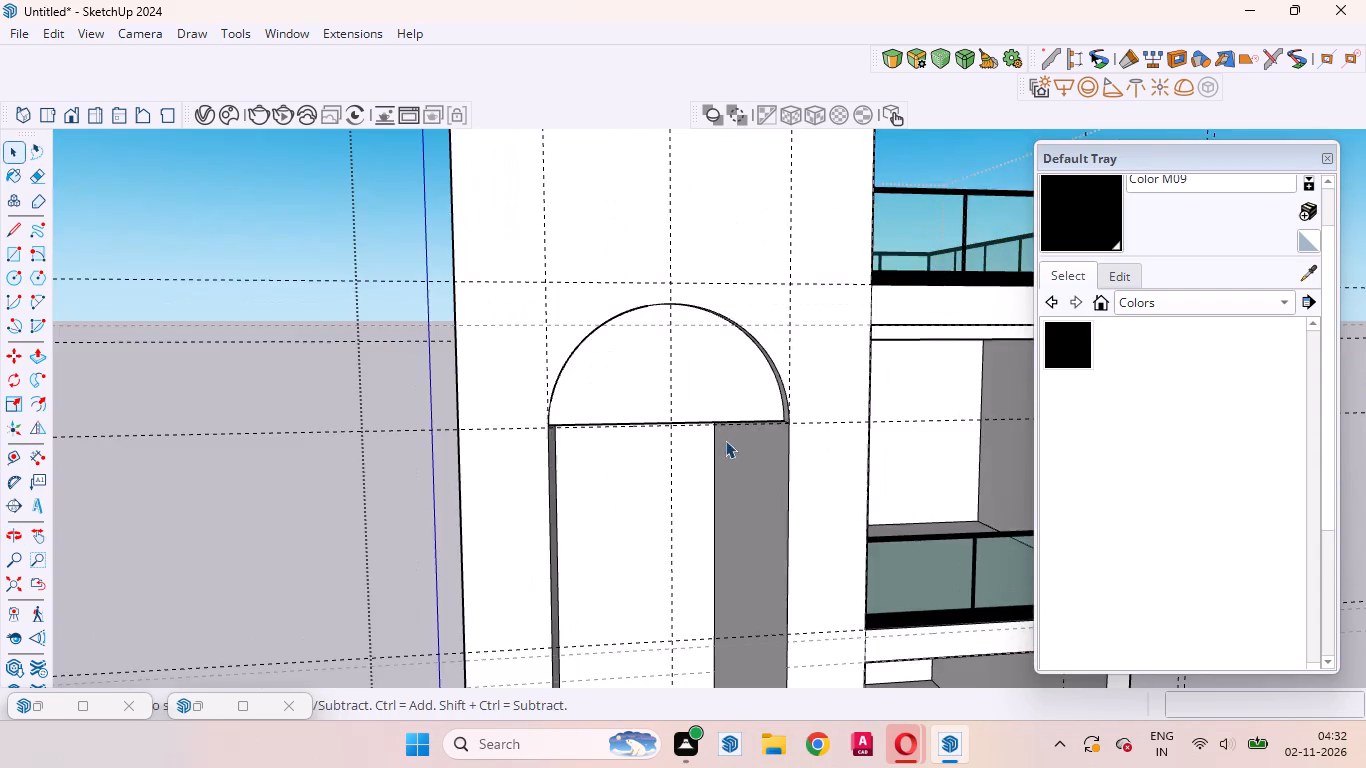
scroll(714, 437, down, 4)
middle_drag(715, 460, 689, 377)
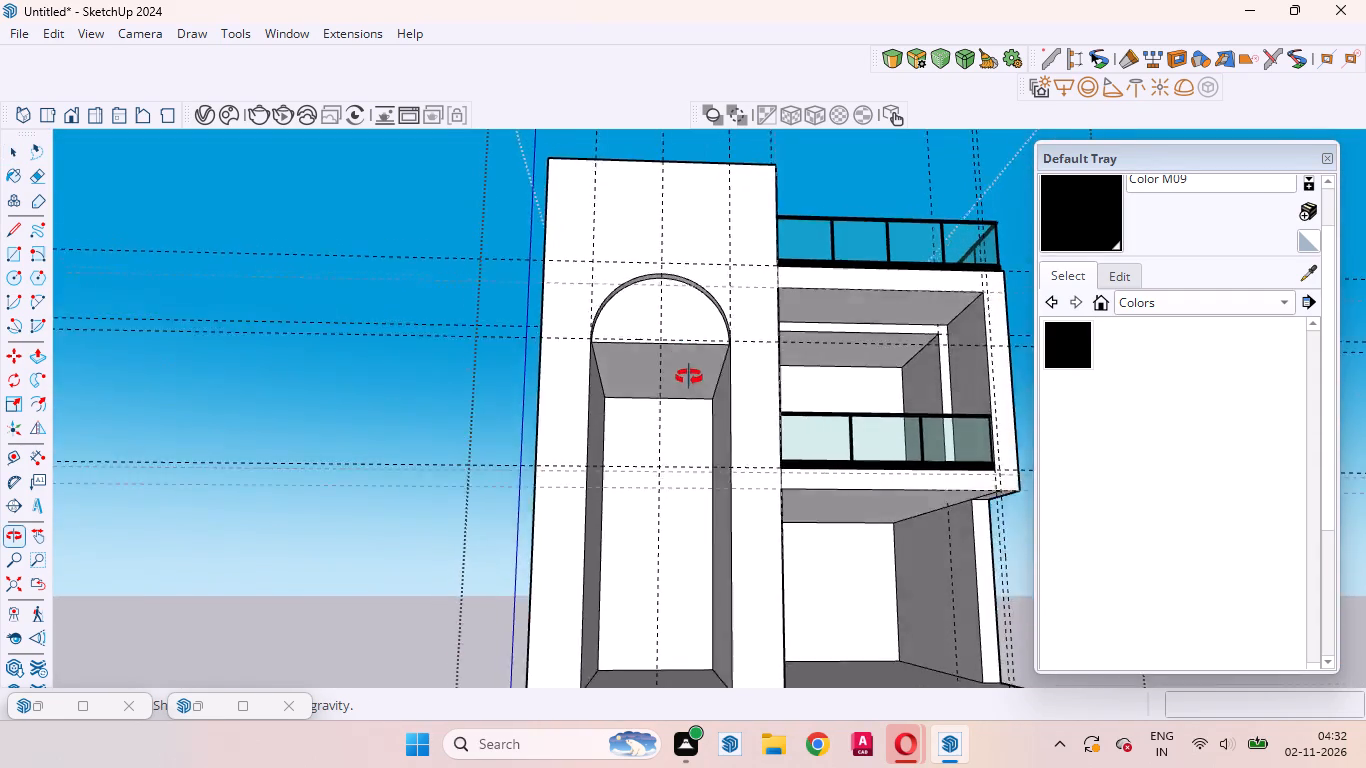
middle_drag(689, 377, 712, 435)
scroll(712, 435, down, 4)
scroll(724, 503, up, 6)
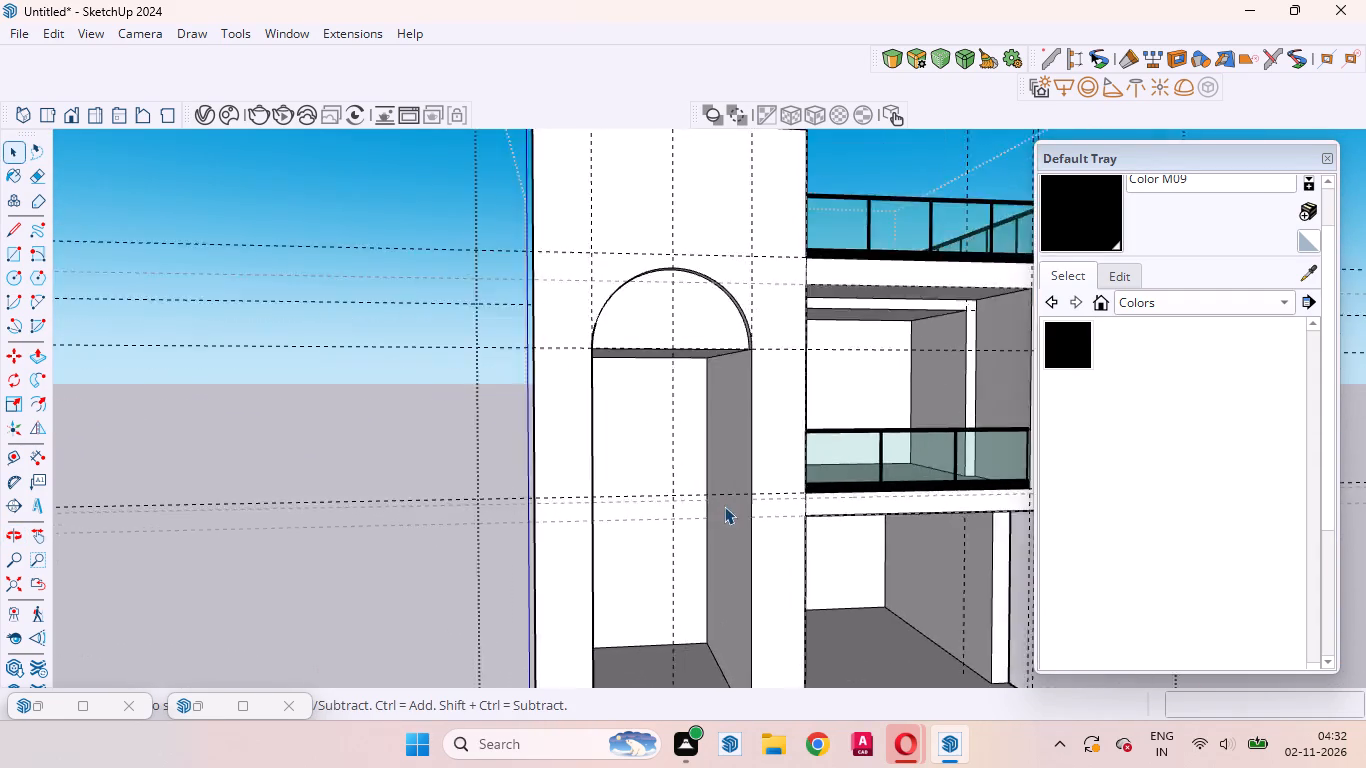
scroll(724, 506, up, 4)
middle_drag(727, 508, 788, 544)
scroll(747, 483, down, 9)
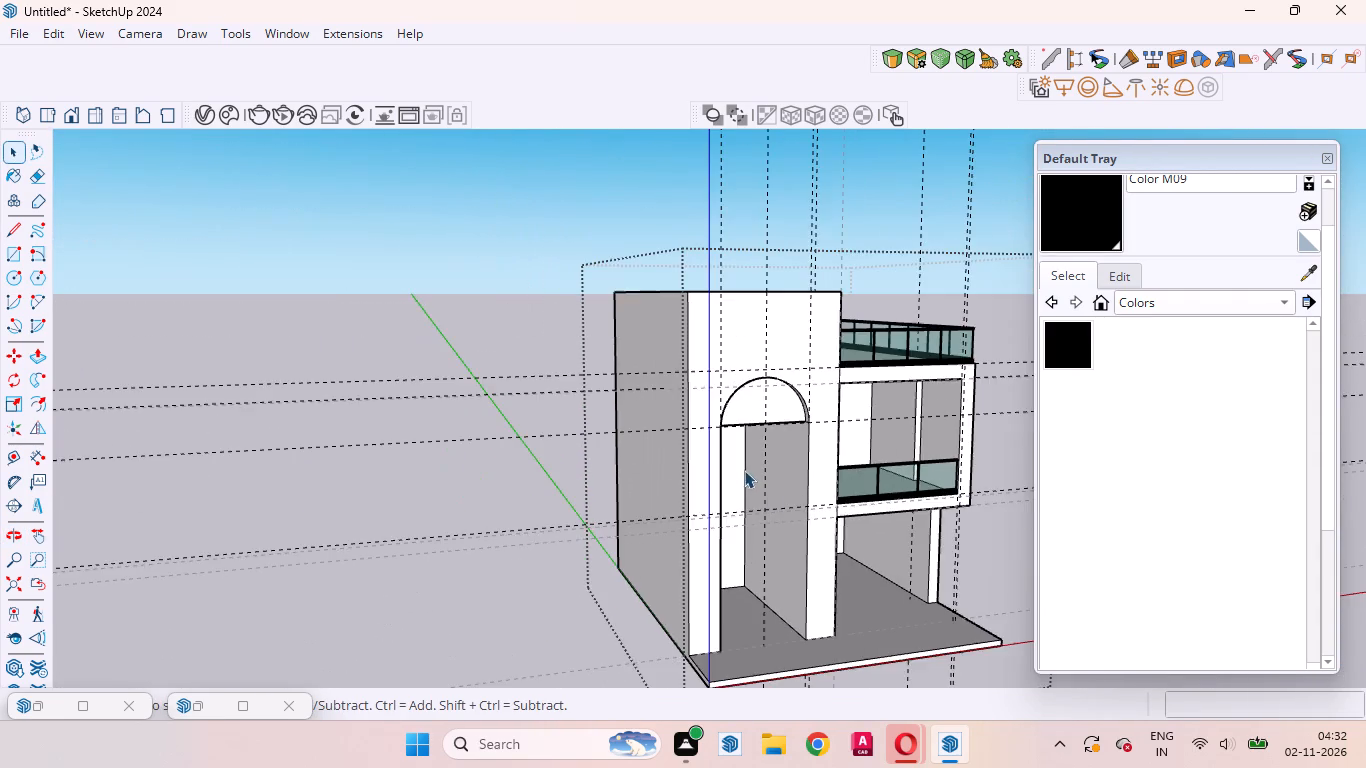
scroll(785, 521, up, 4)
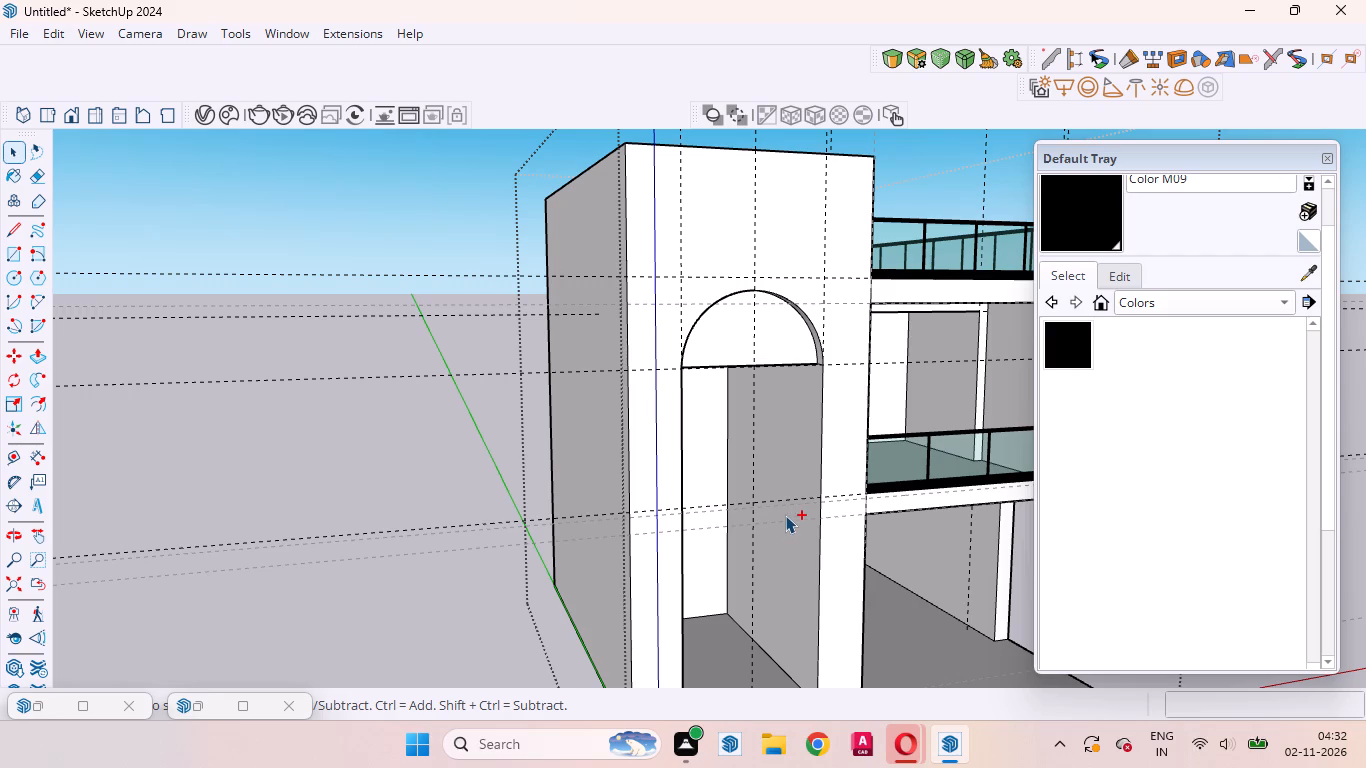
Undo the three edge deletions around the arch and the deep push of the rectangular face below it.
key(ctrl+z)
key(ctrl+z)
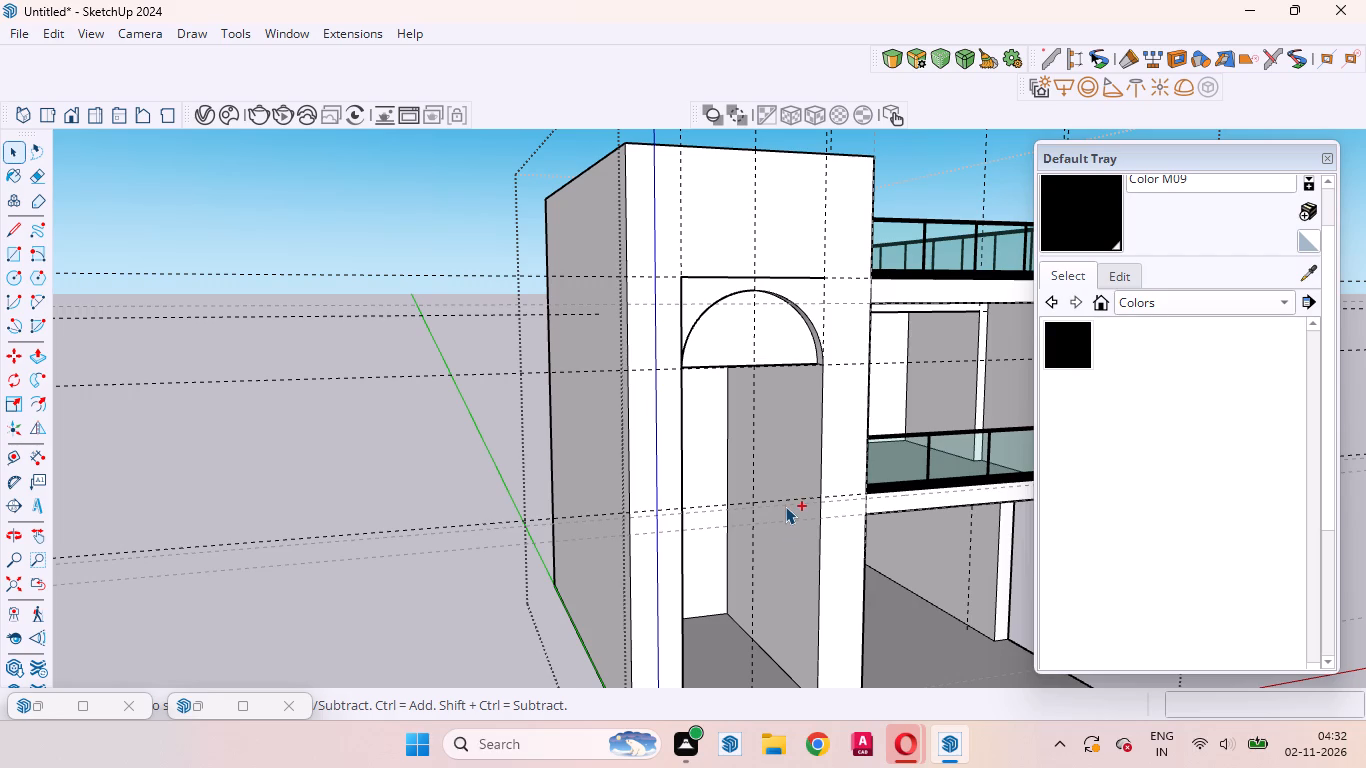
scroll(669, 500, down, 5)
scroll(622, 550, up, 1)
middle_drag(609, 554, 522, 558)
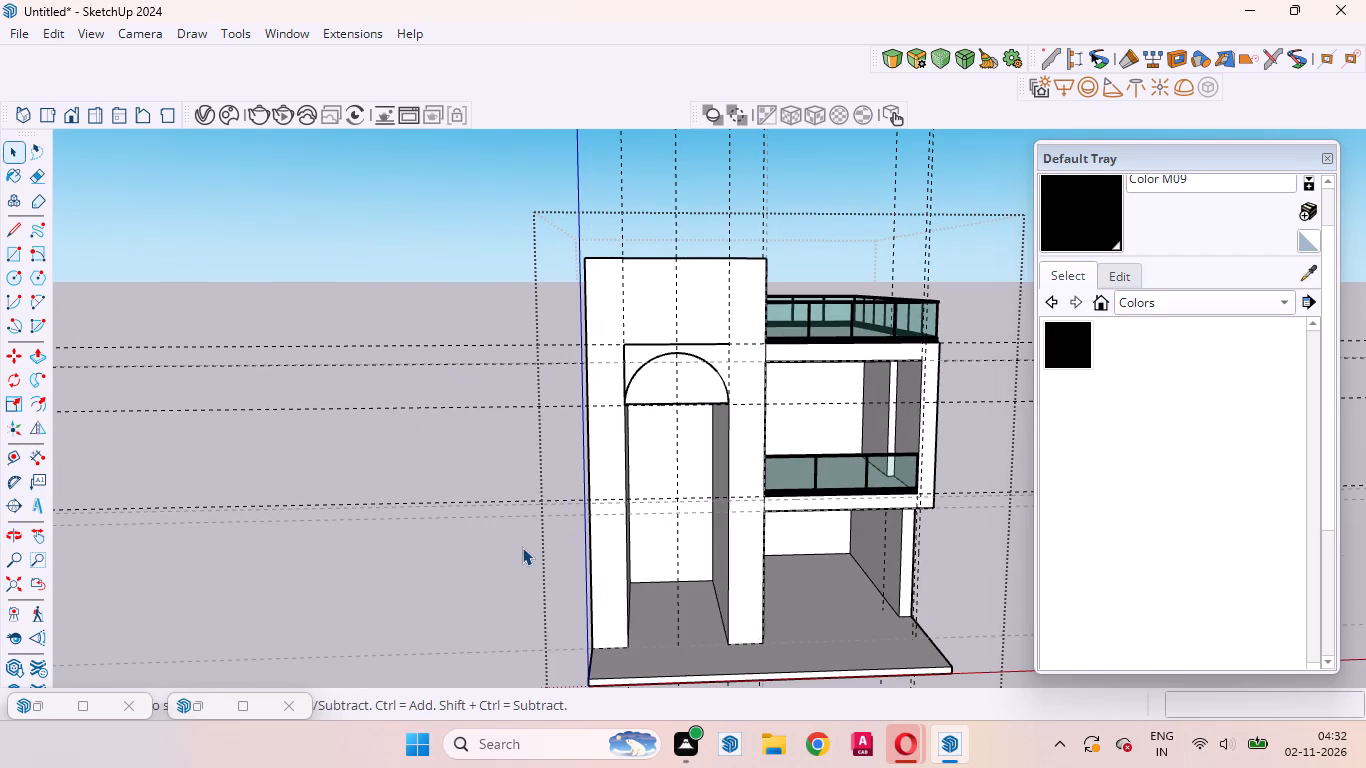
key(ctrl+z)
key(ctrl+z)
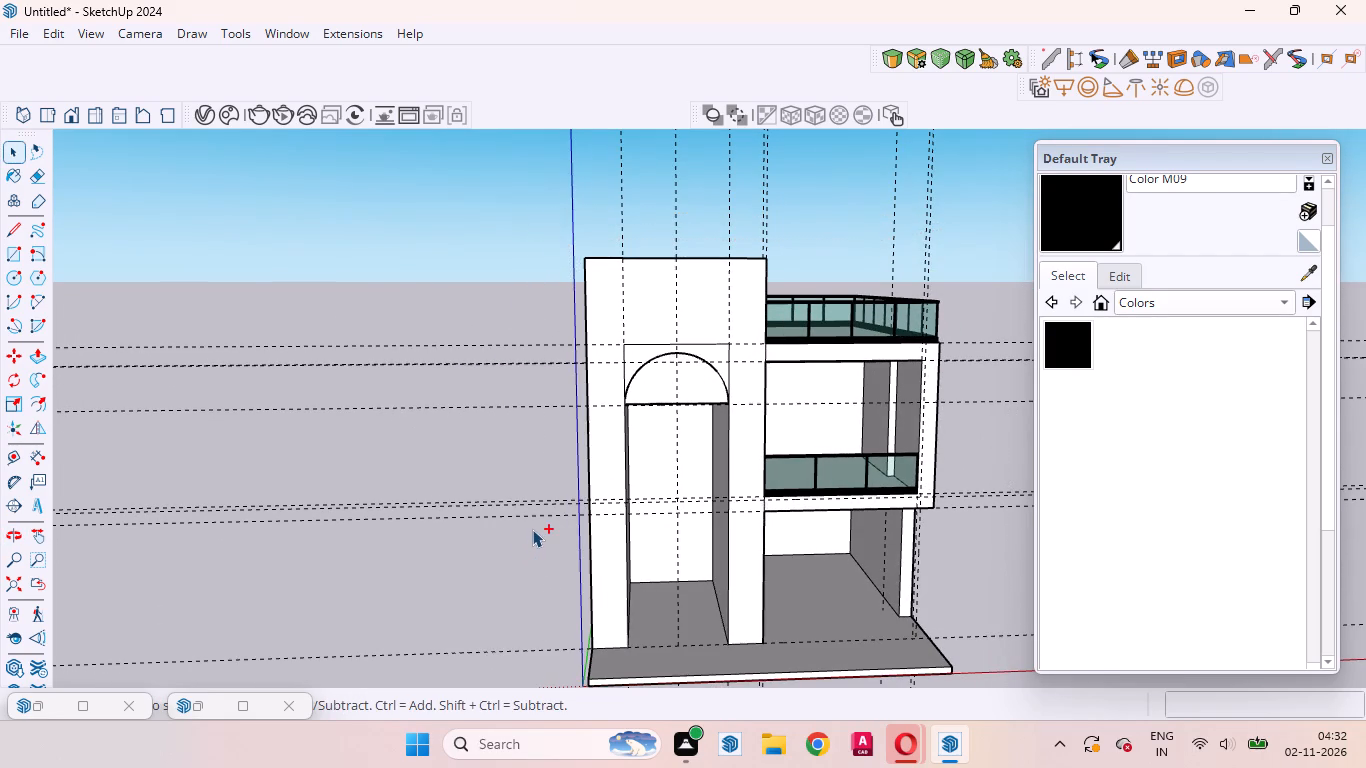
key(ctrl+z)
key(ctrl+z)
Pull the tall rectangular face below the arch line outward 1' 10 7/16", flush with the side block's front face.
scroll(700, 501, up, 9)
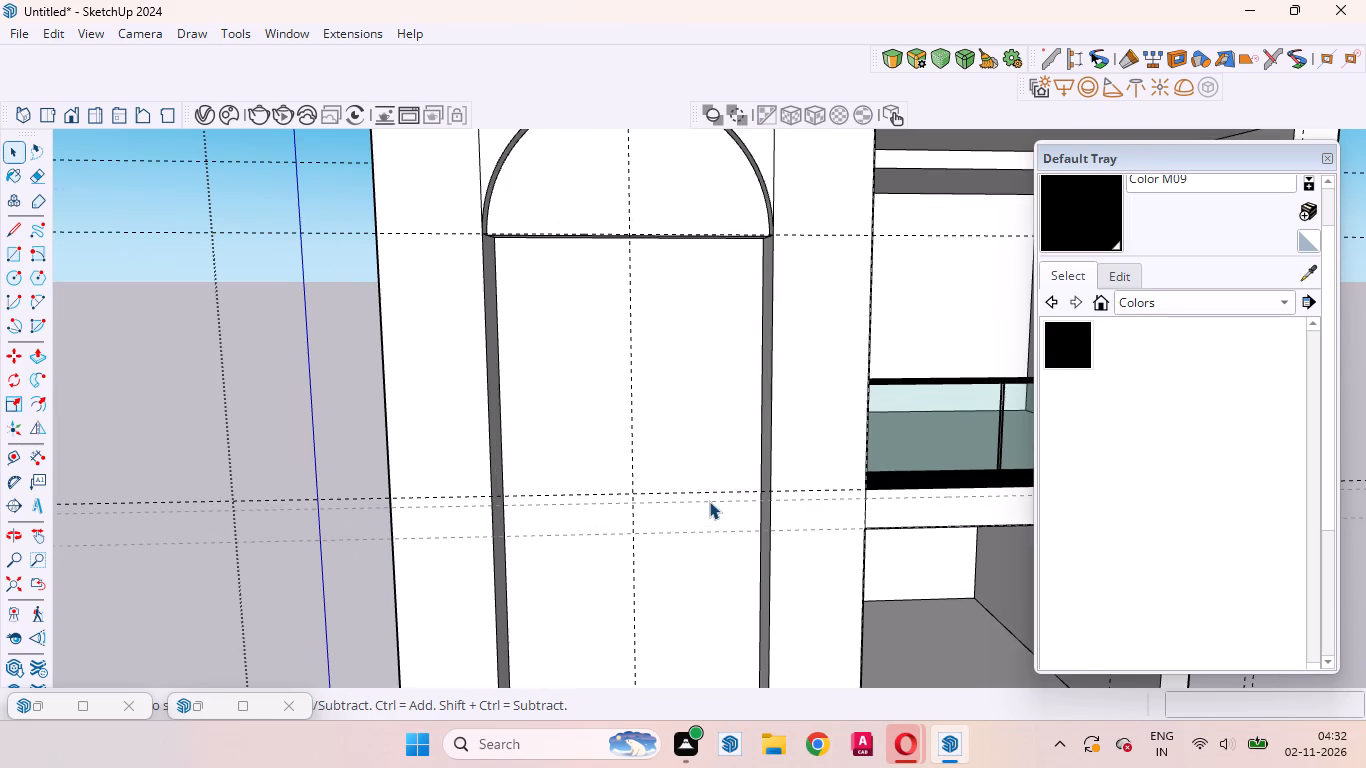
middle_drag(726, 509, 769, 562)
scroll(744, 493, down, 5)
scroll(768, 568, up, 5)
scroll(758, 540, down, 6)
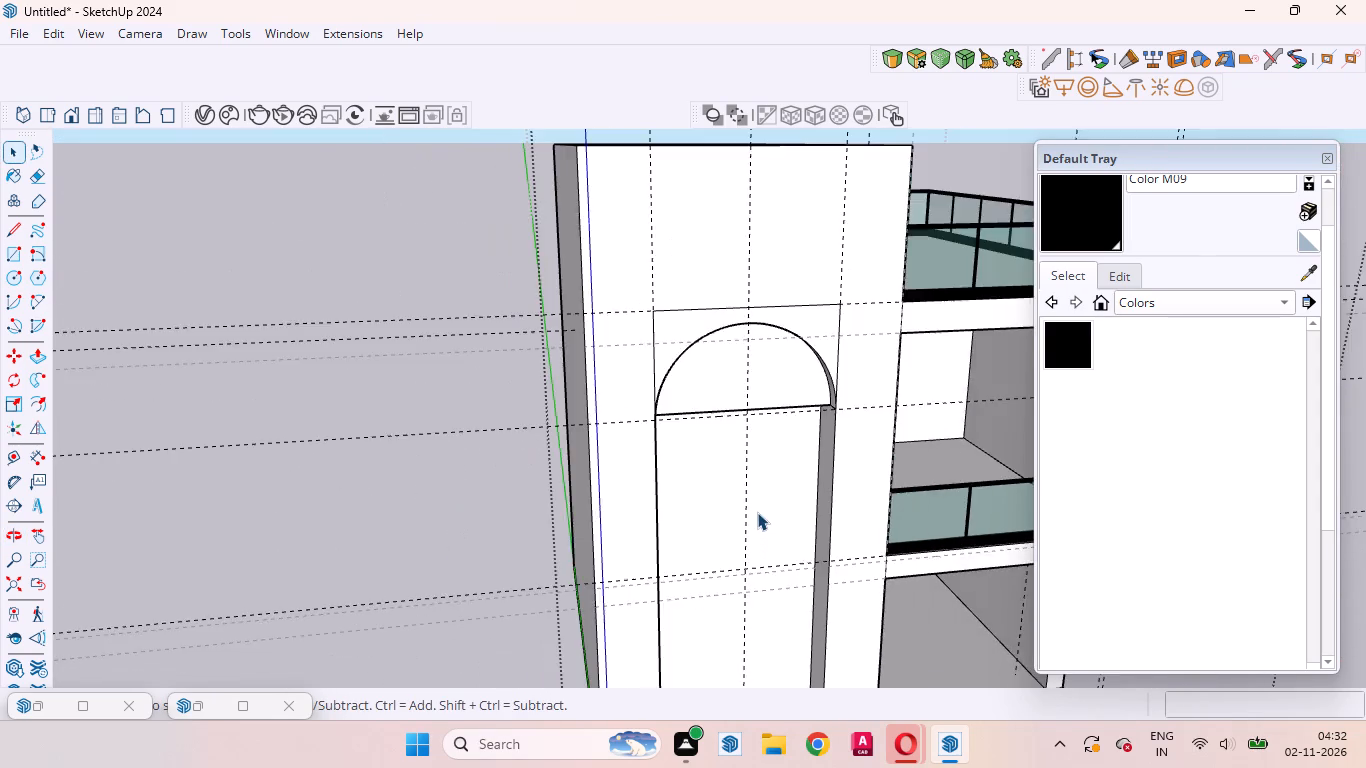
scroll(757, 512, down, 4)
scroll(757, 510, up, 6)
middle_drag(760, 511, 807, 474)
click(793, 480)
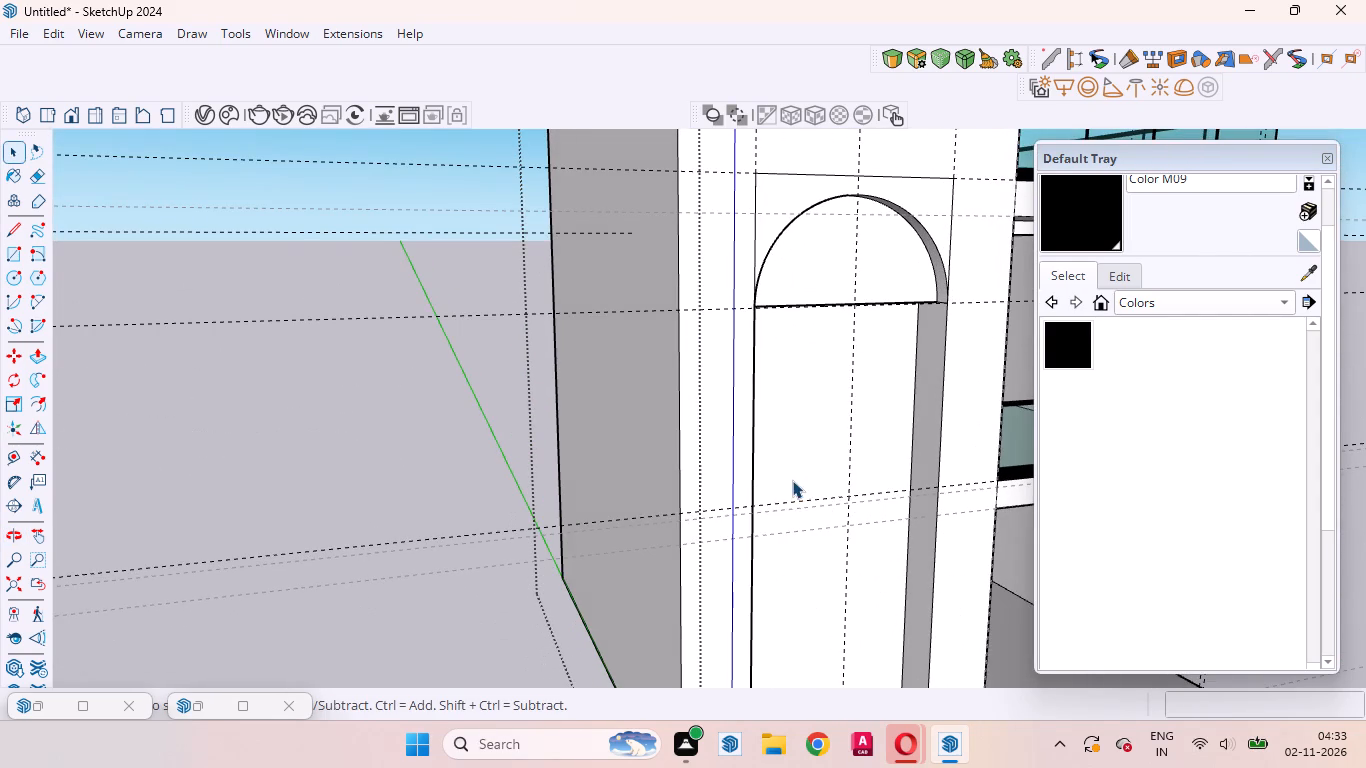
key(p)
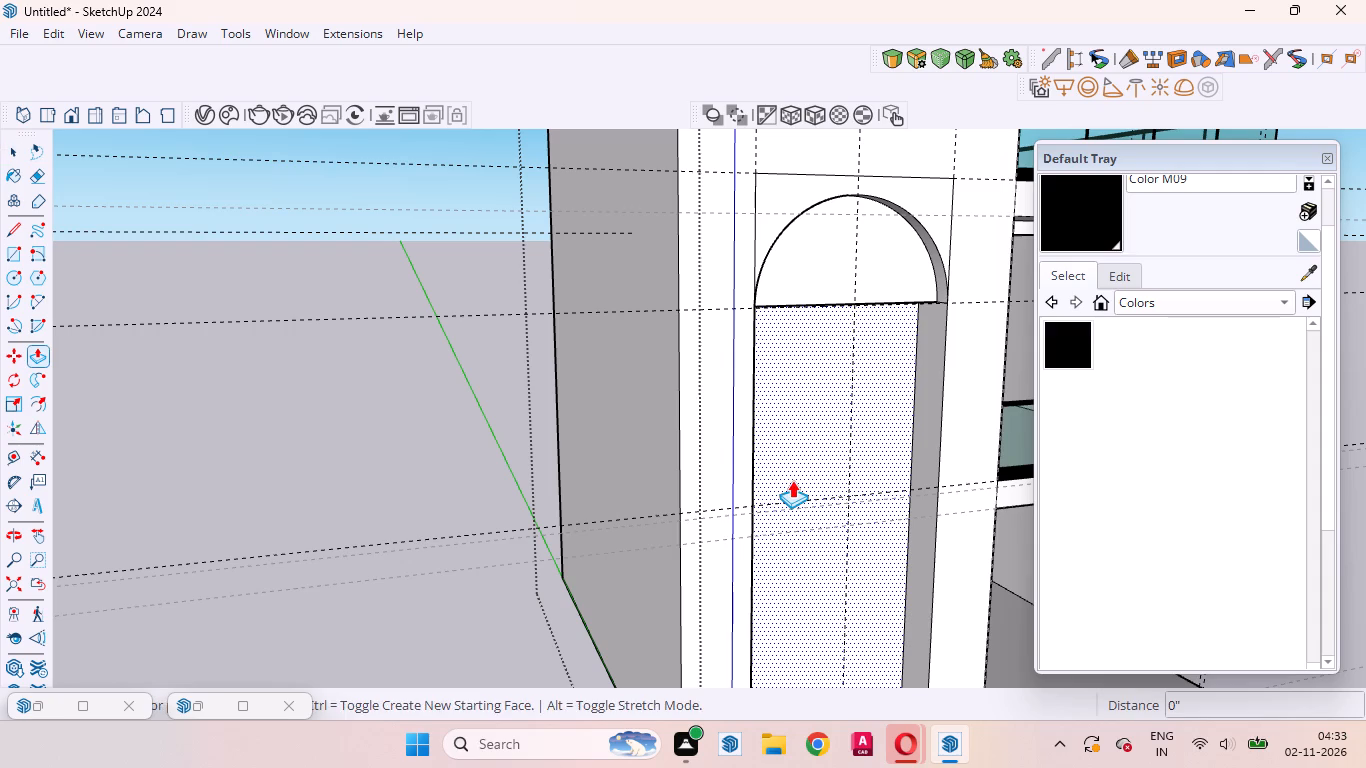
click(792, 479)
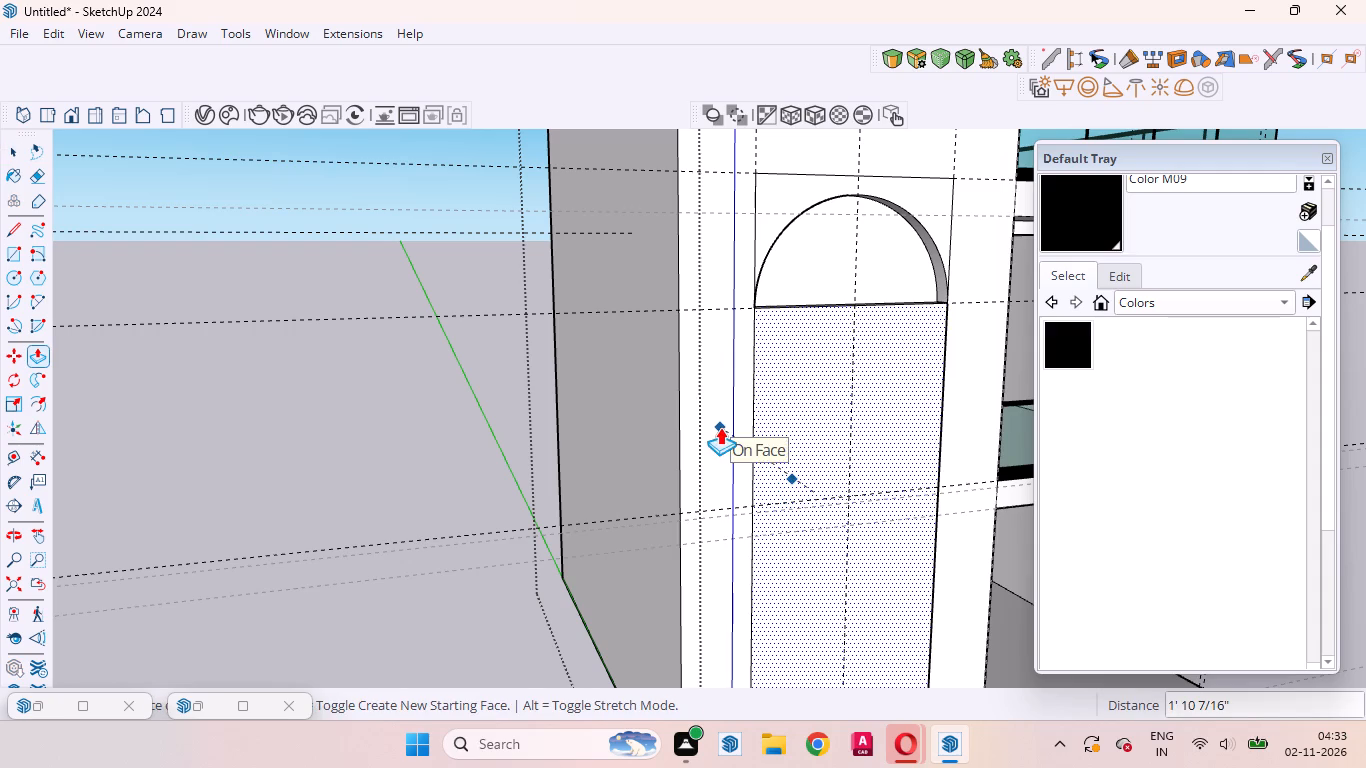
click(720, 427)
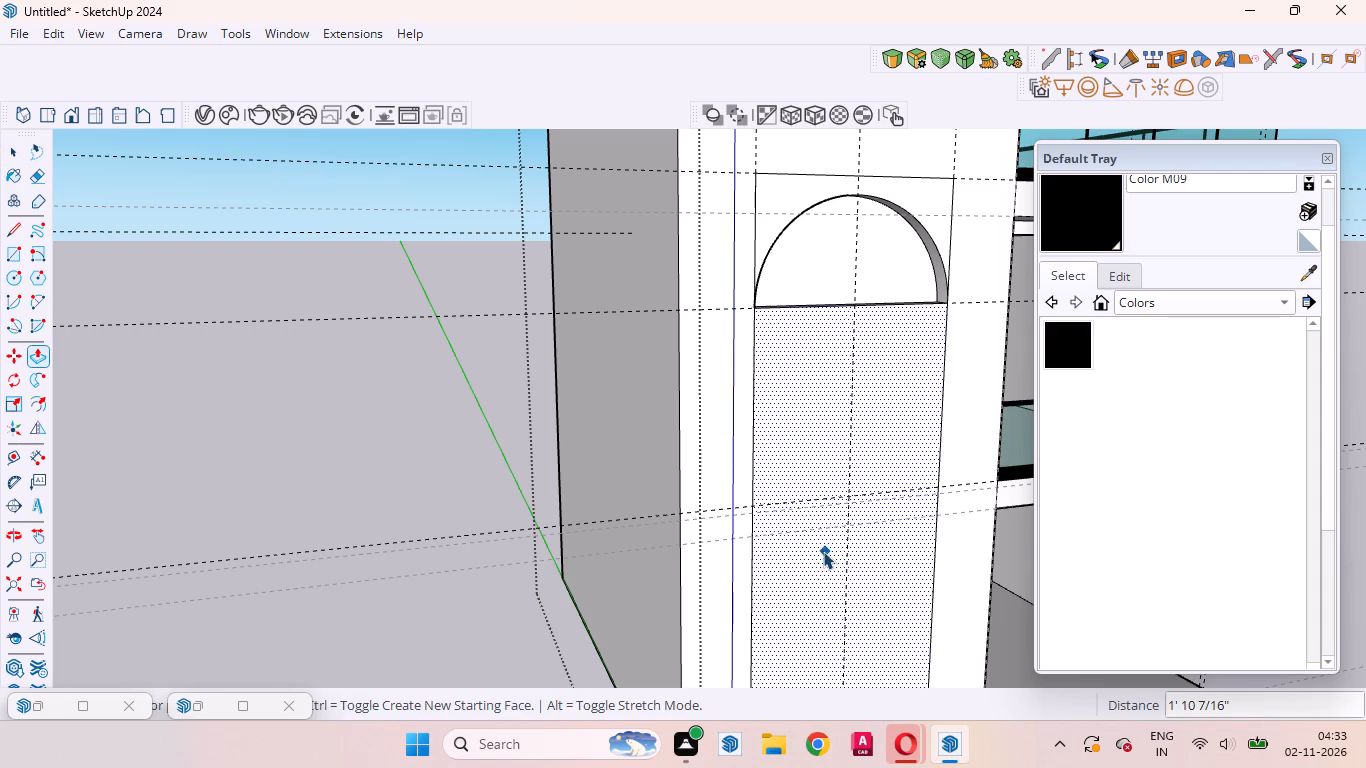
key(space)
Draw a 7' 4" horizontal line across the tall rectangular face along the guide level with the adjacent balcony slab's top.
scroll(695, 561, down, 4)
scroll(930, 535, up, 8)
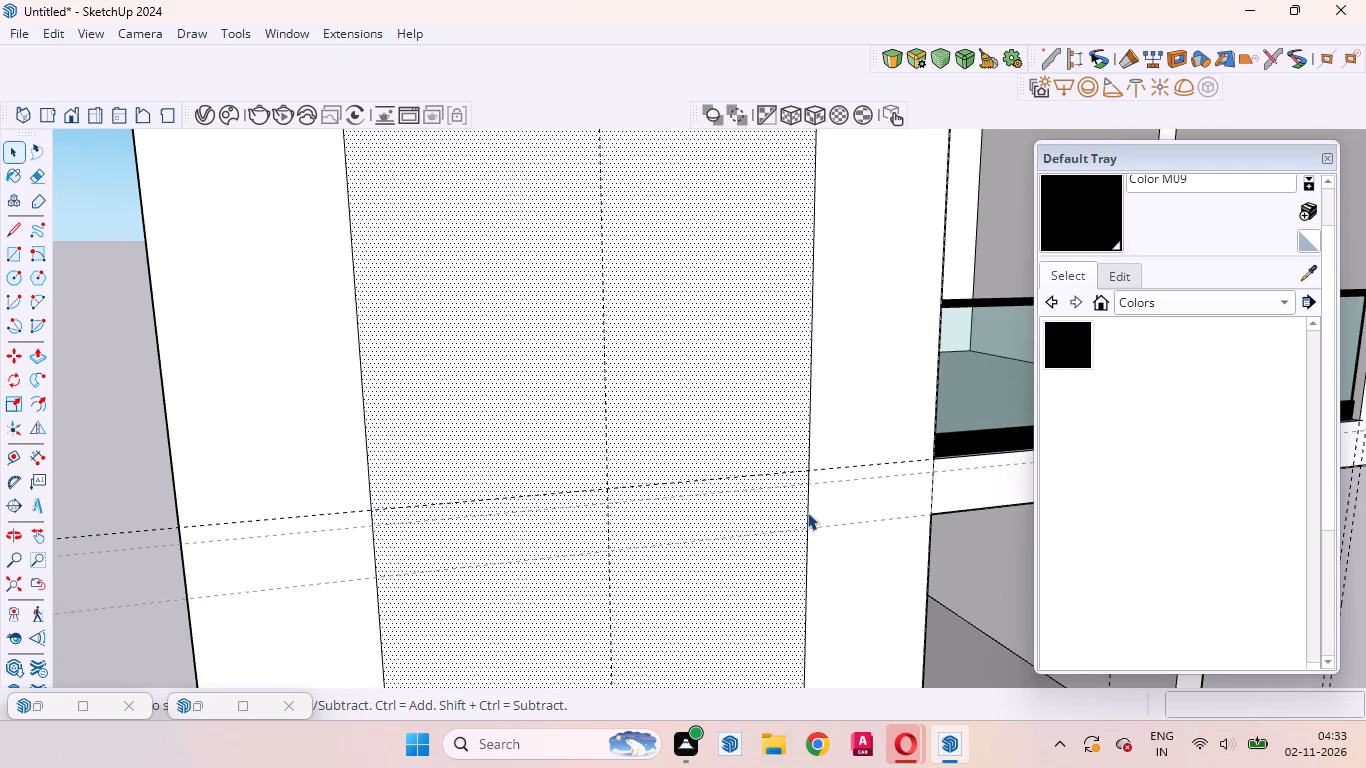
scroll(799, 545, down, 4)
click(677, 438)
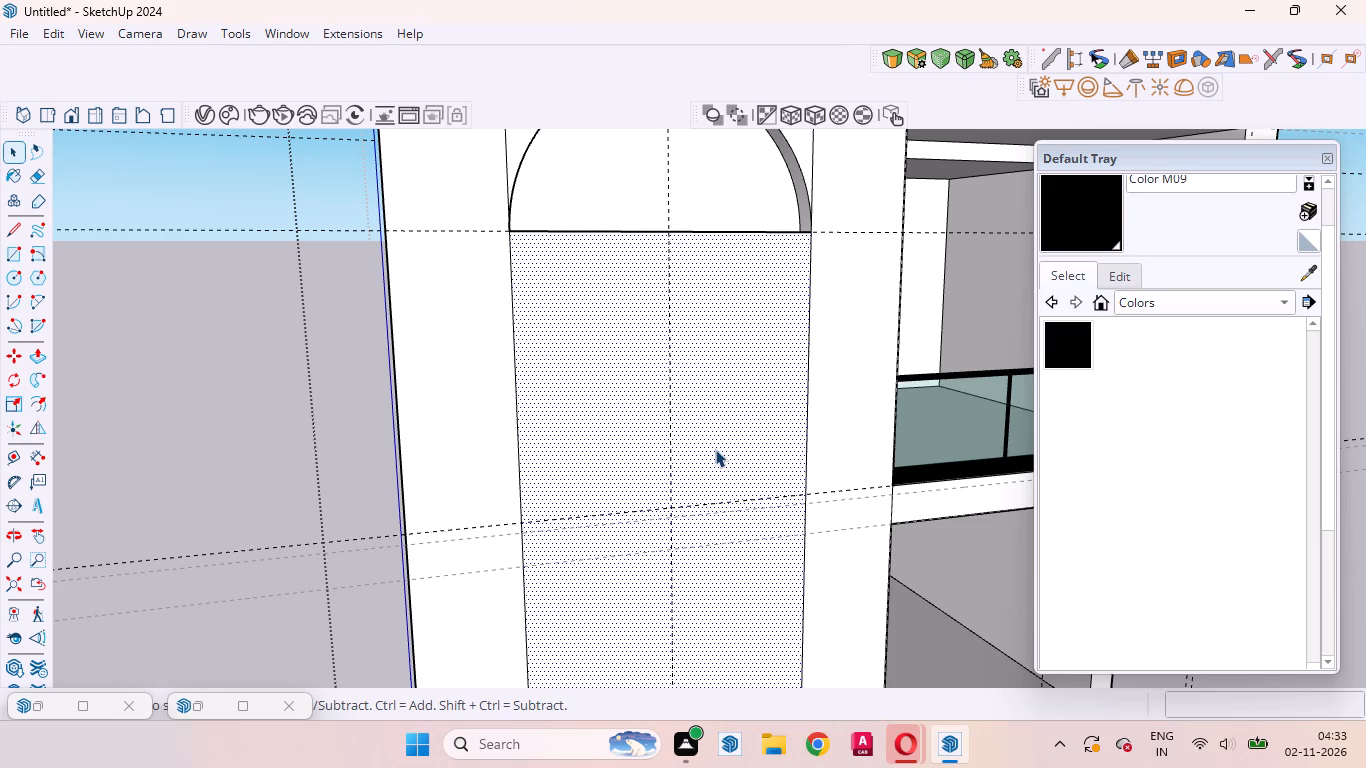
key(l)
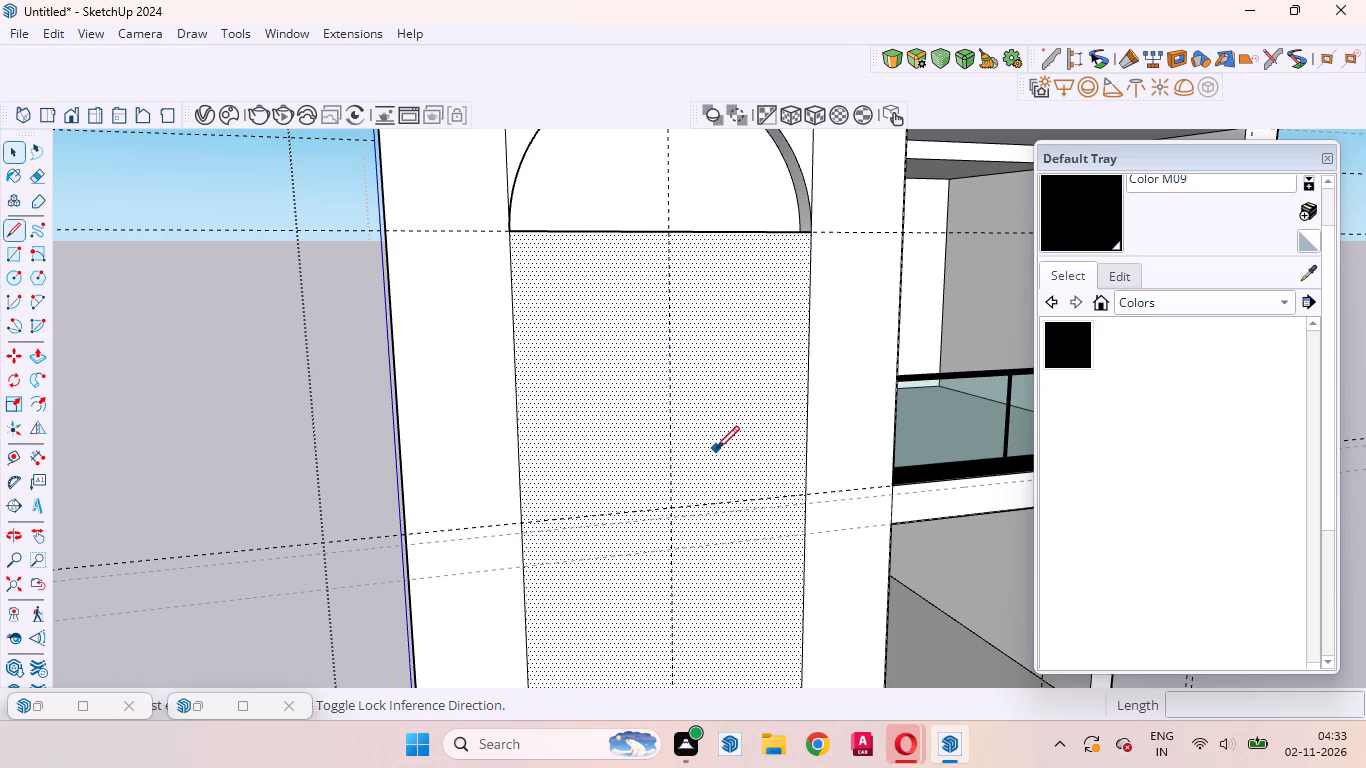
click(521, 519)
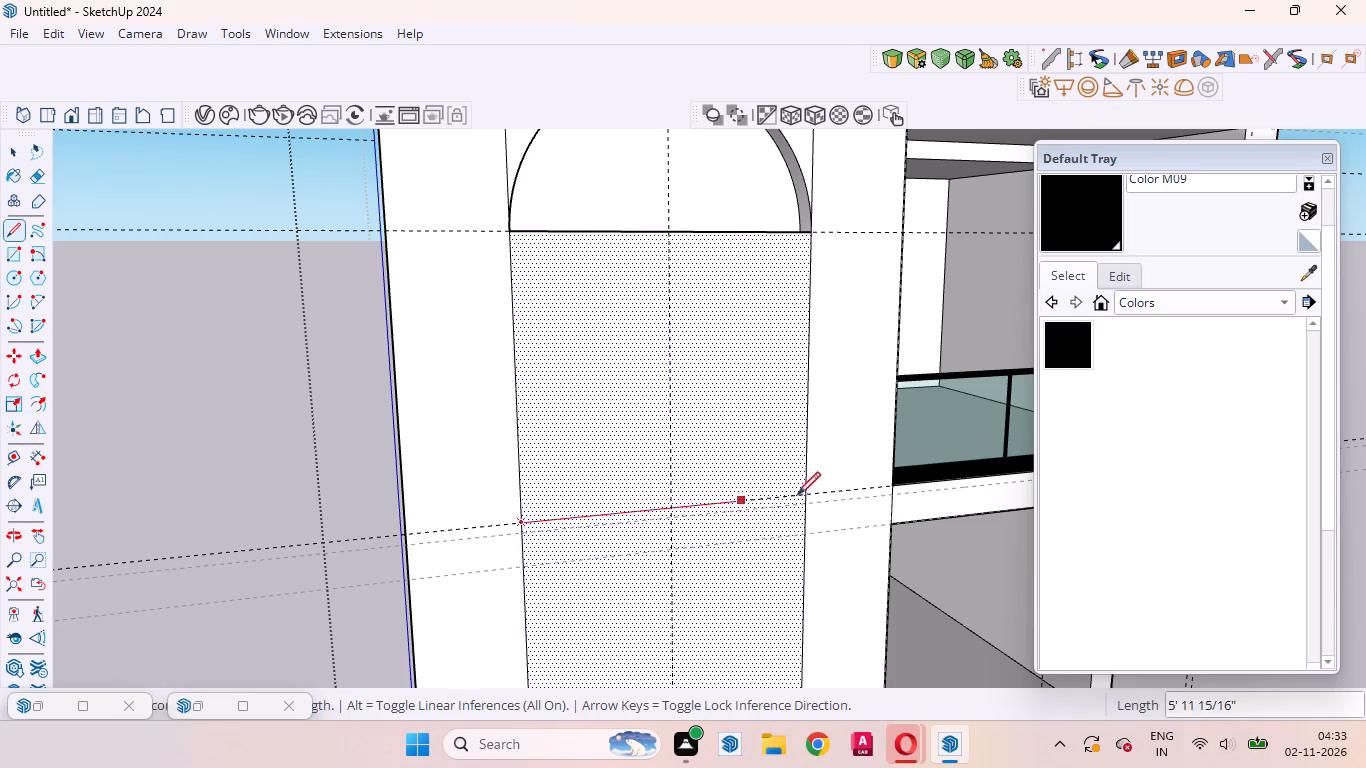
click(808, 492)
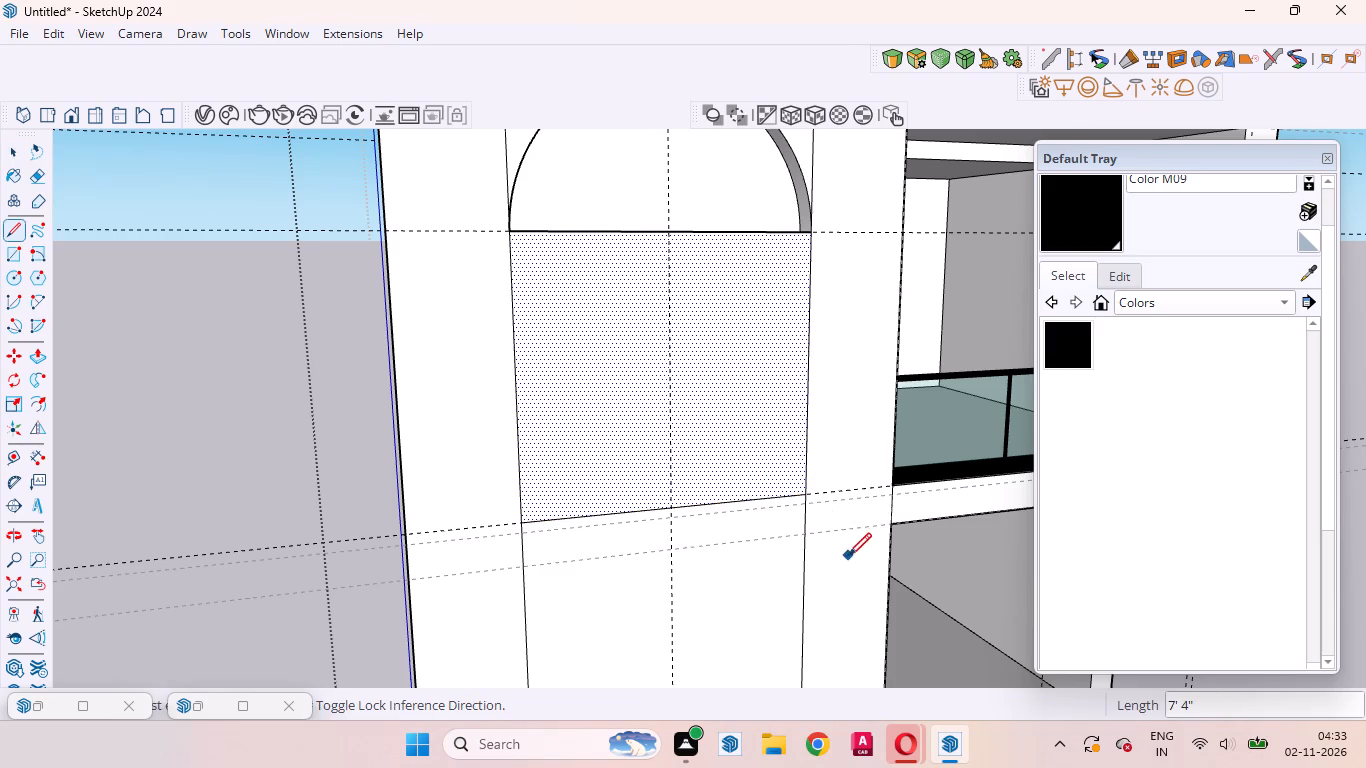
Draw a second 7' 4" horizontal line across the face along the guide level with the adjacent balcony slab's underside.
scroll(842, 465, down, 3)
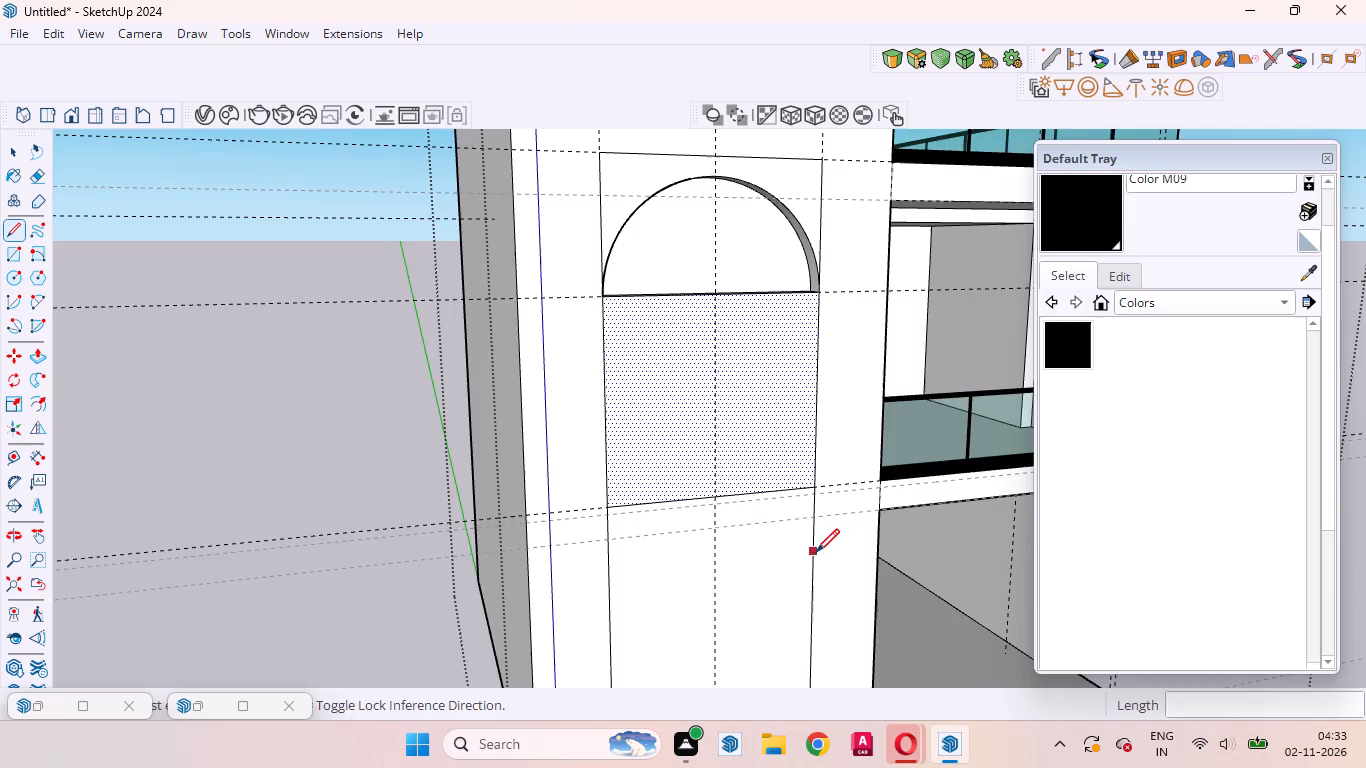
middle_drag(814, 552, 778, 510)
scroll(482, 455, up, 9)
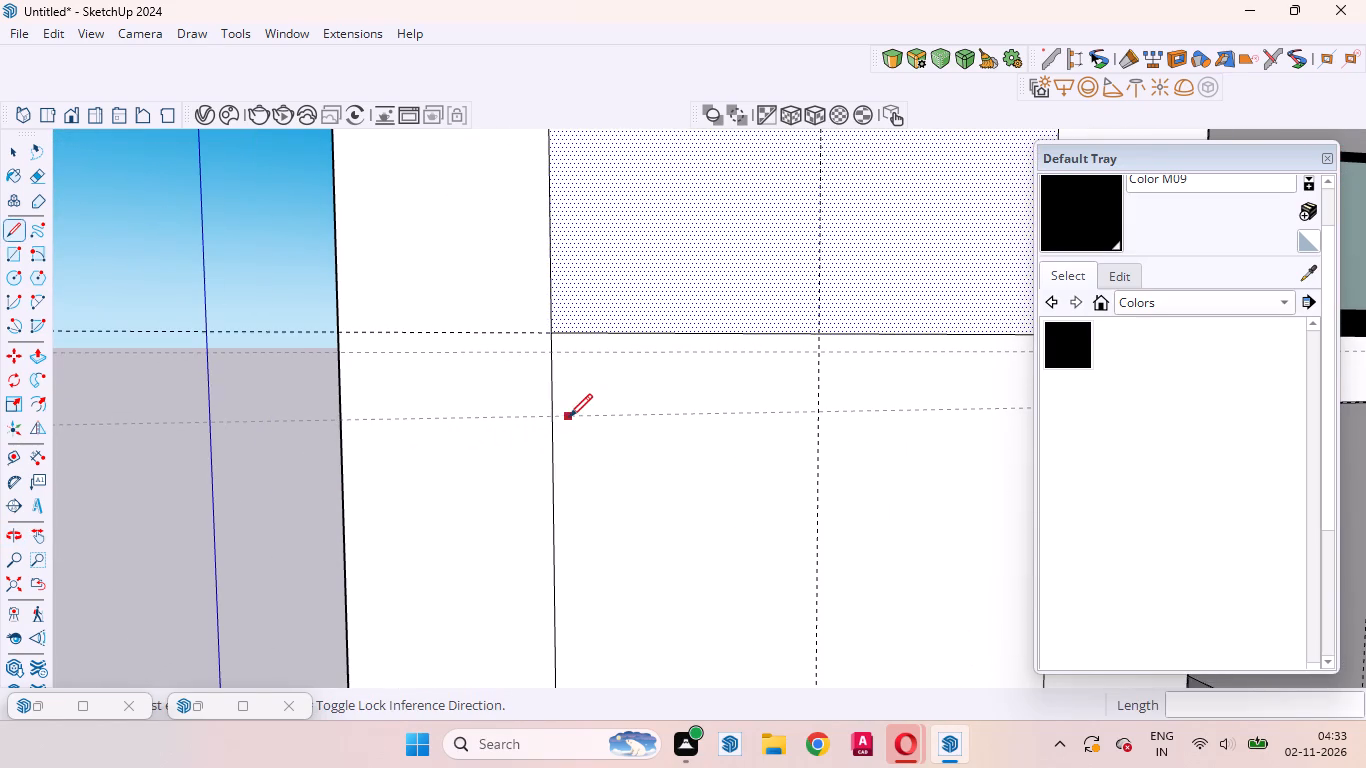
click(556, 414)
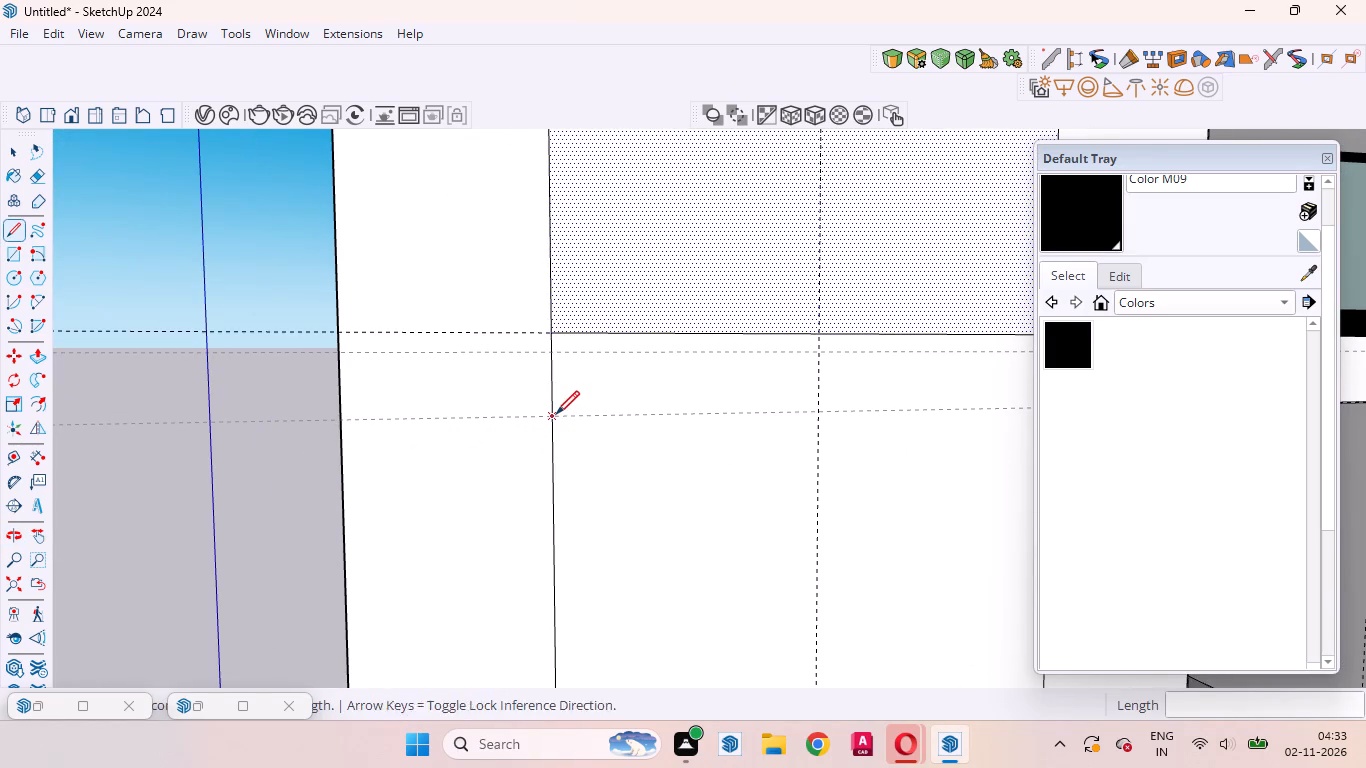
scroll(519, 454, down, 10)
scroll(745, 448, up, 10)
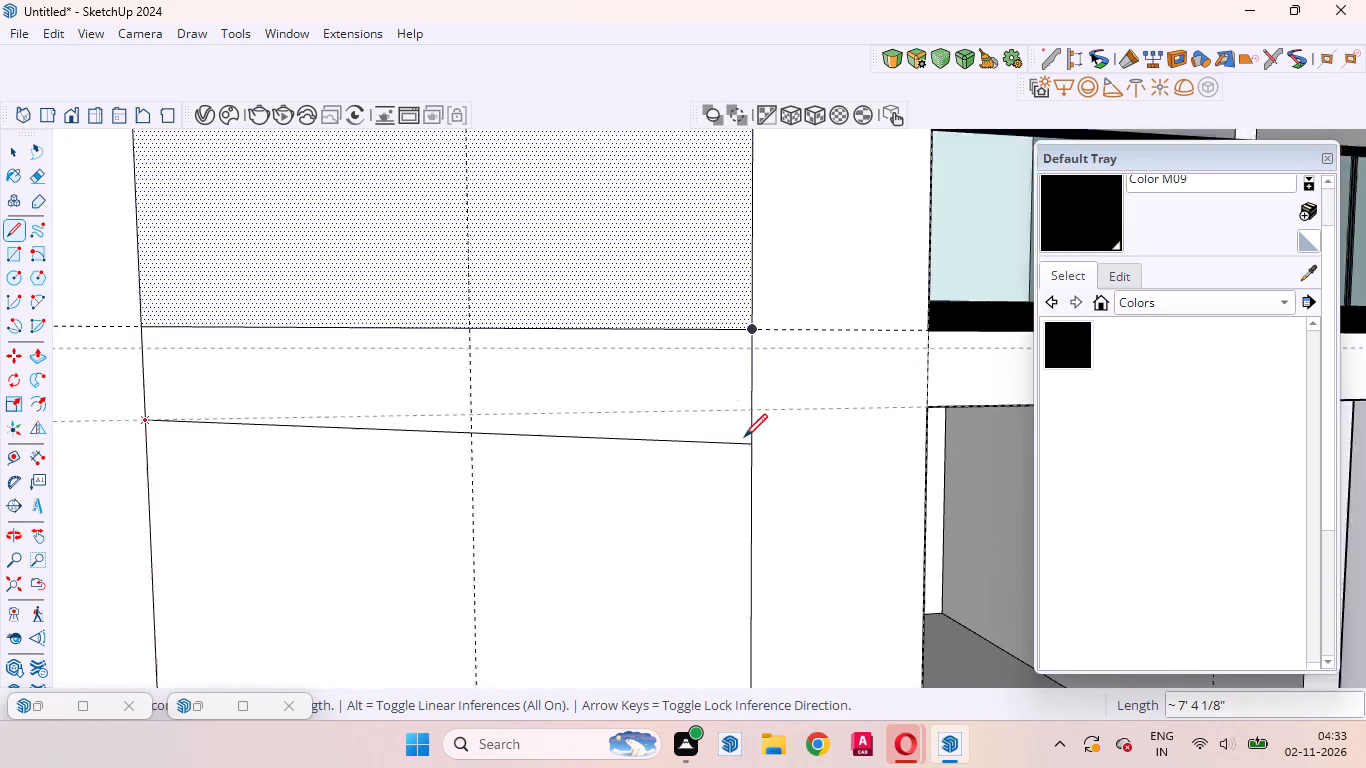
click(750, 408)
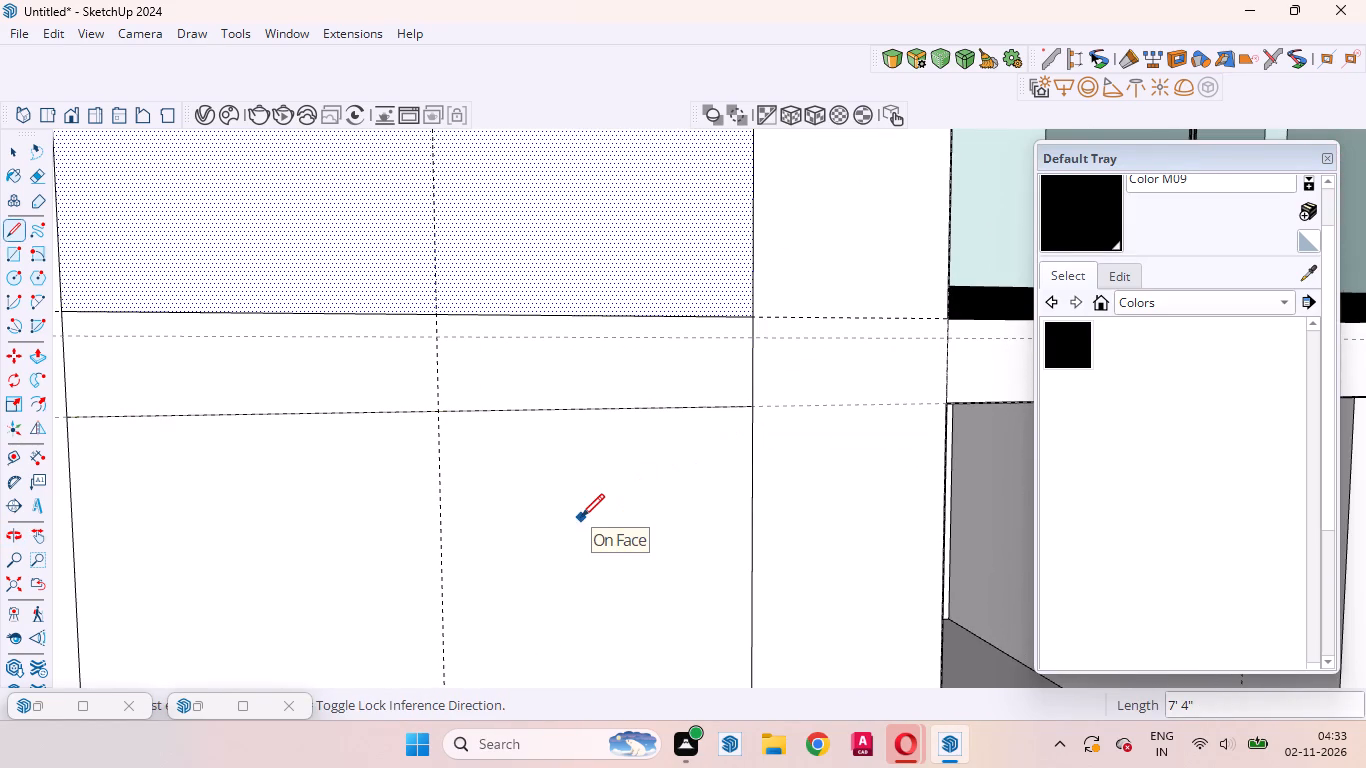
key(space)
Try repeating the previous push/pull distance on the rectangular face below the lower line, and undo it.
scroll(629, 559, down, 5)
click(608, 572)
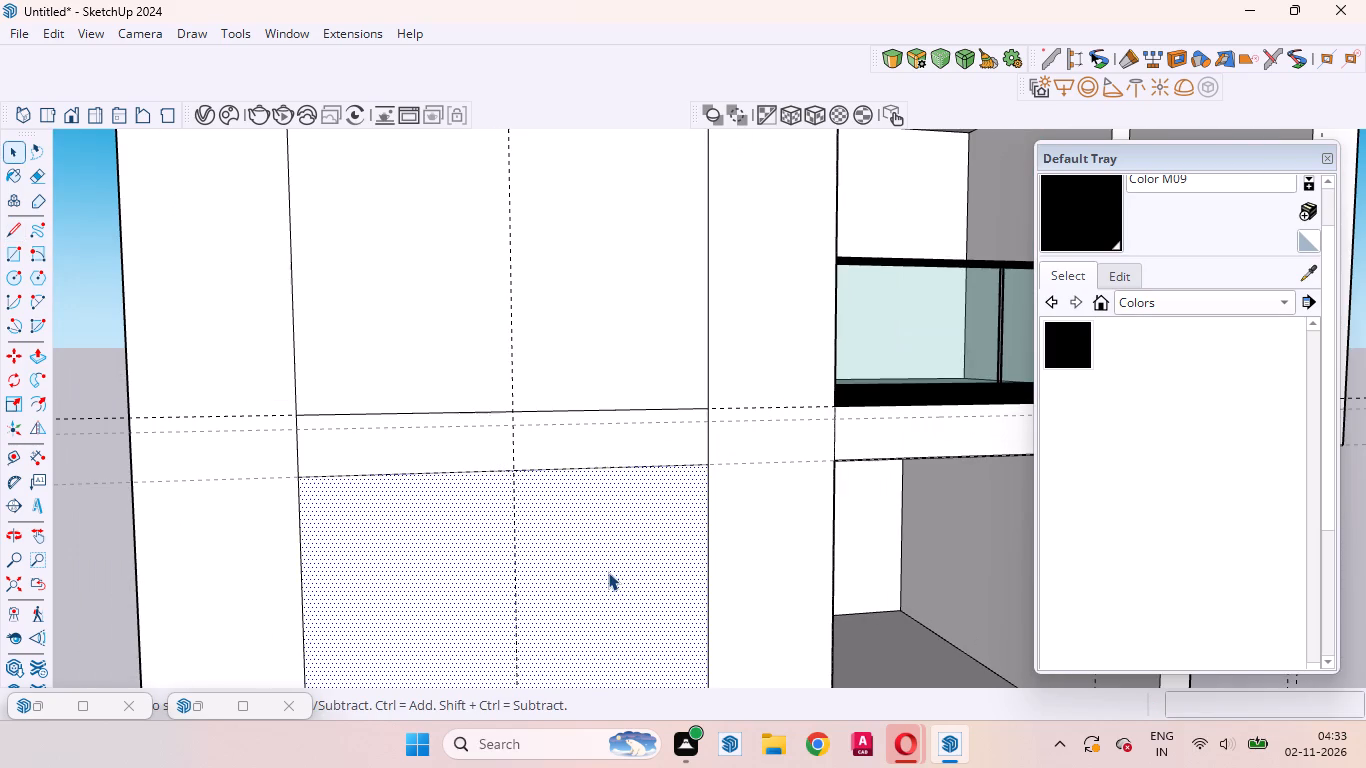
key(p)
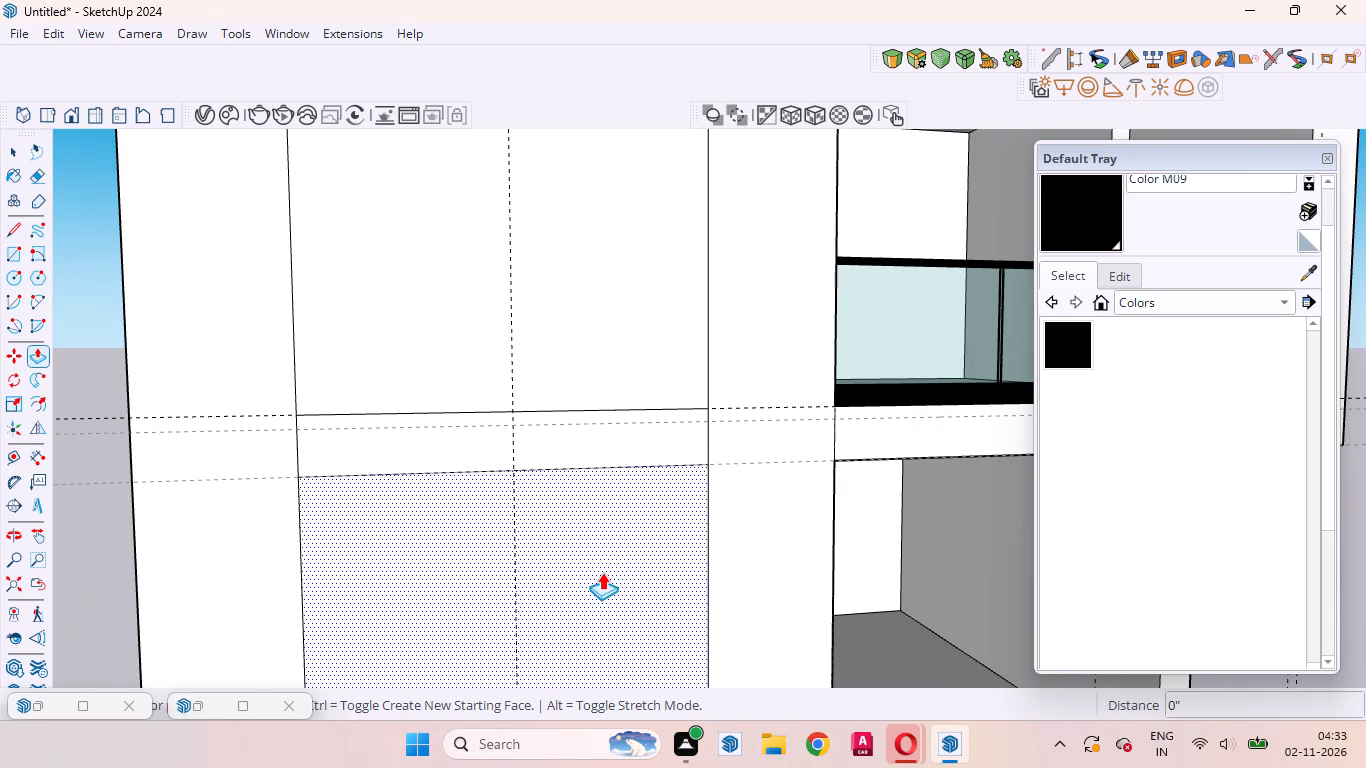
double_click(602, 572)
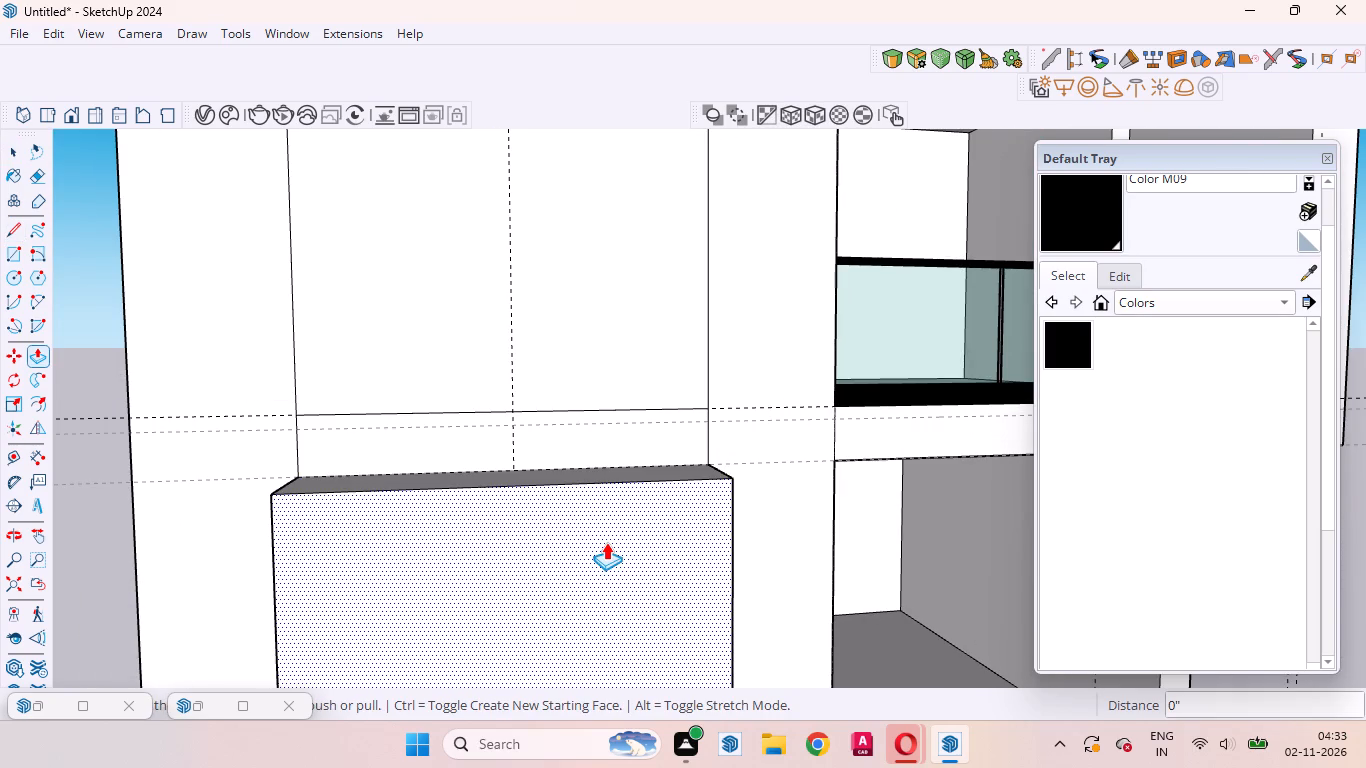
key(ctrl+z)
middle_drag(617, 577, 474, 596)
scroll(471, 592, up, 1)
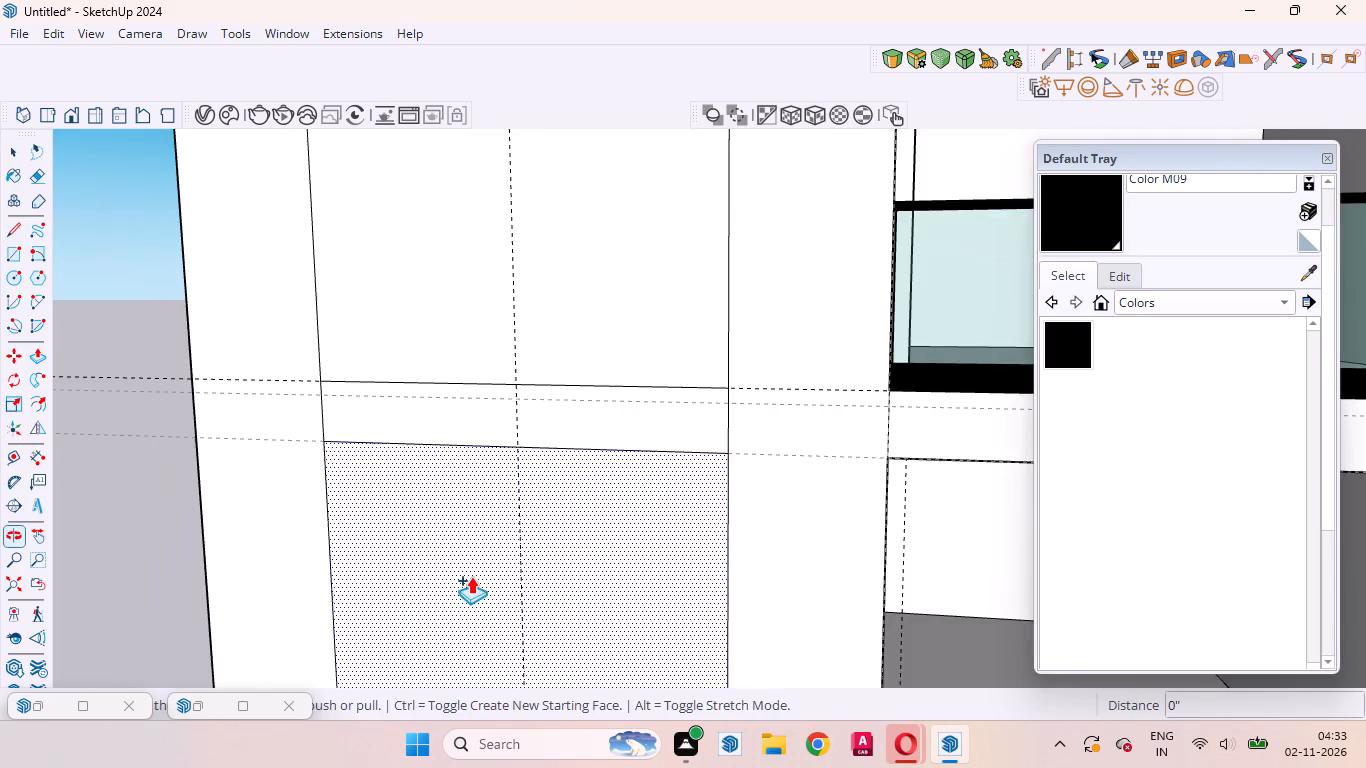
Push the rectangular face below the lower line inward to open the side block's ground-floor entrance recess.
scroll(471, 576, down, 11)
middle_drag(643, 599, 596, 567)
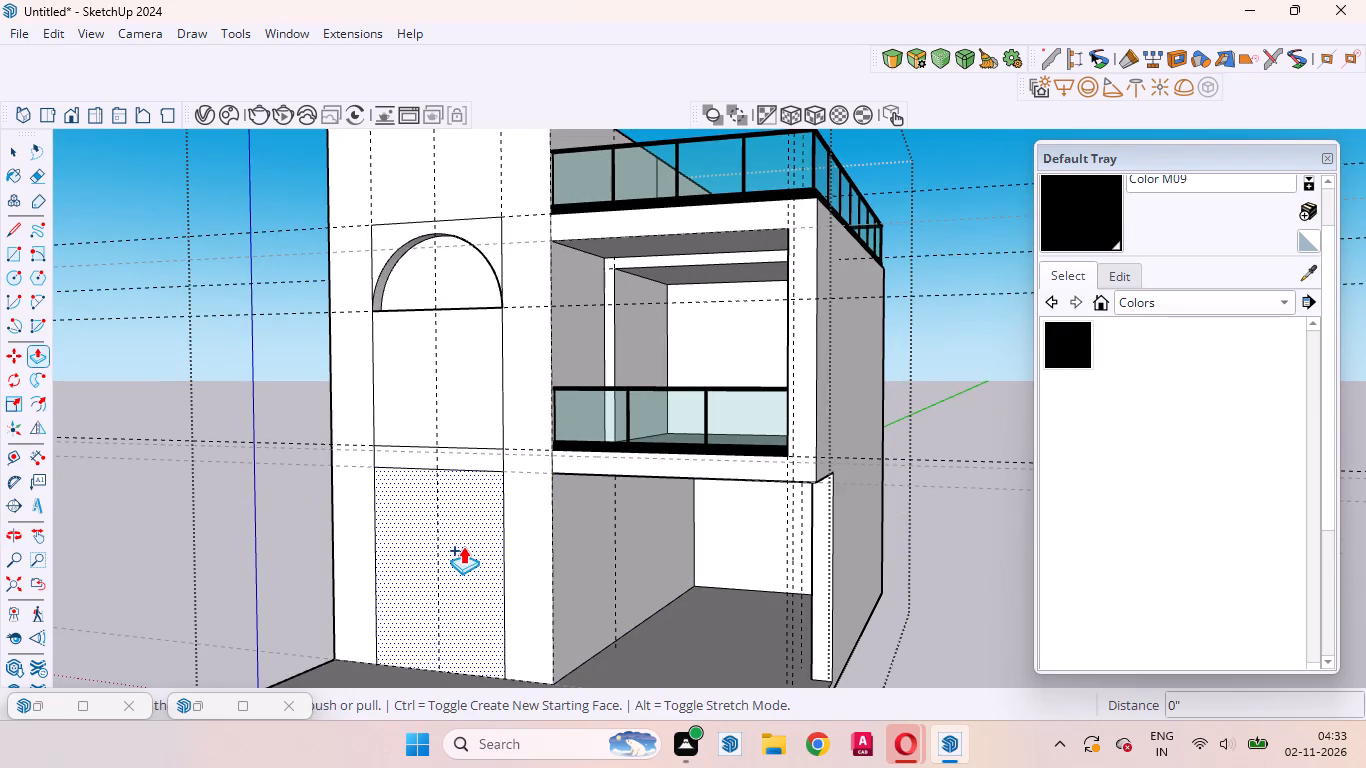
click(463, 546)
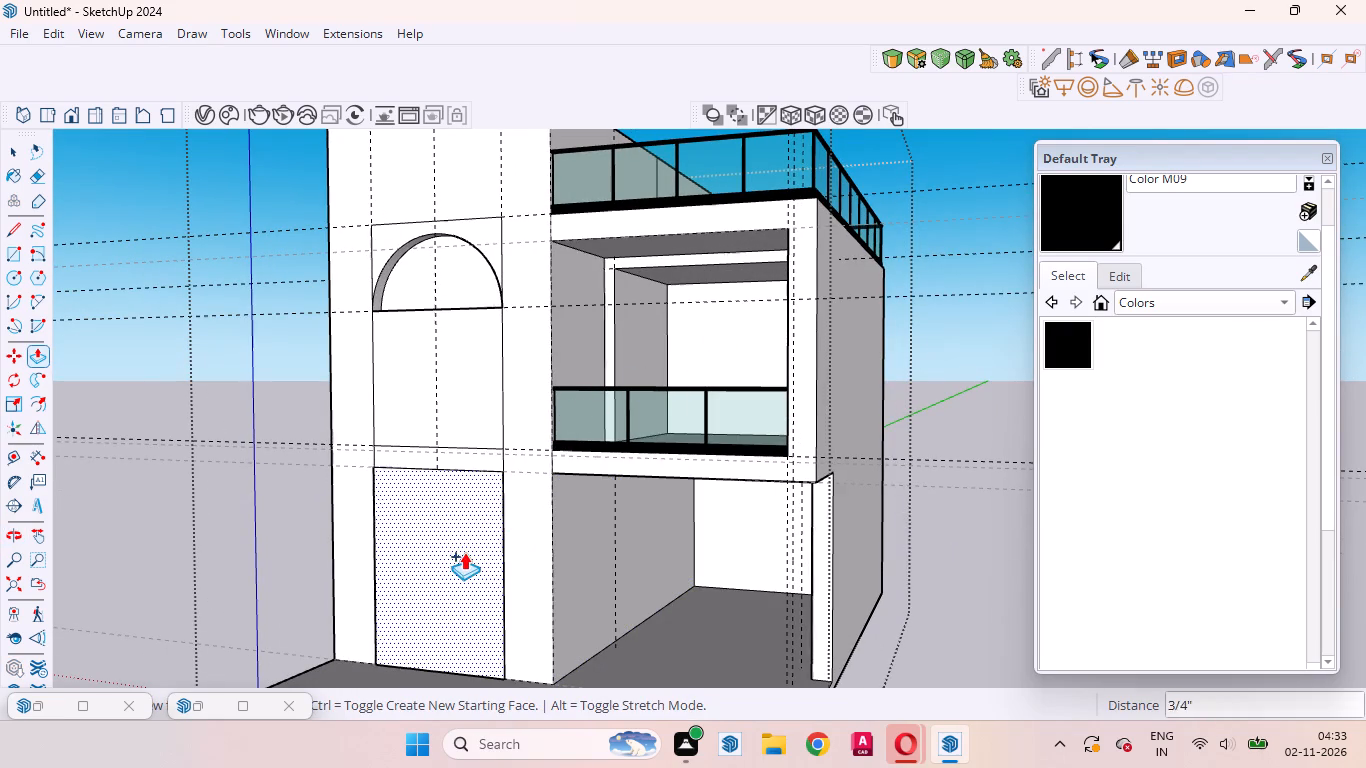
click(463, 551)
drag(448, 538, 519, 511)
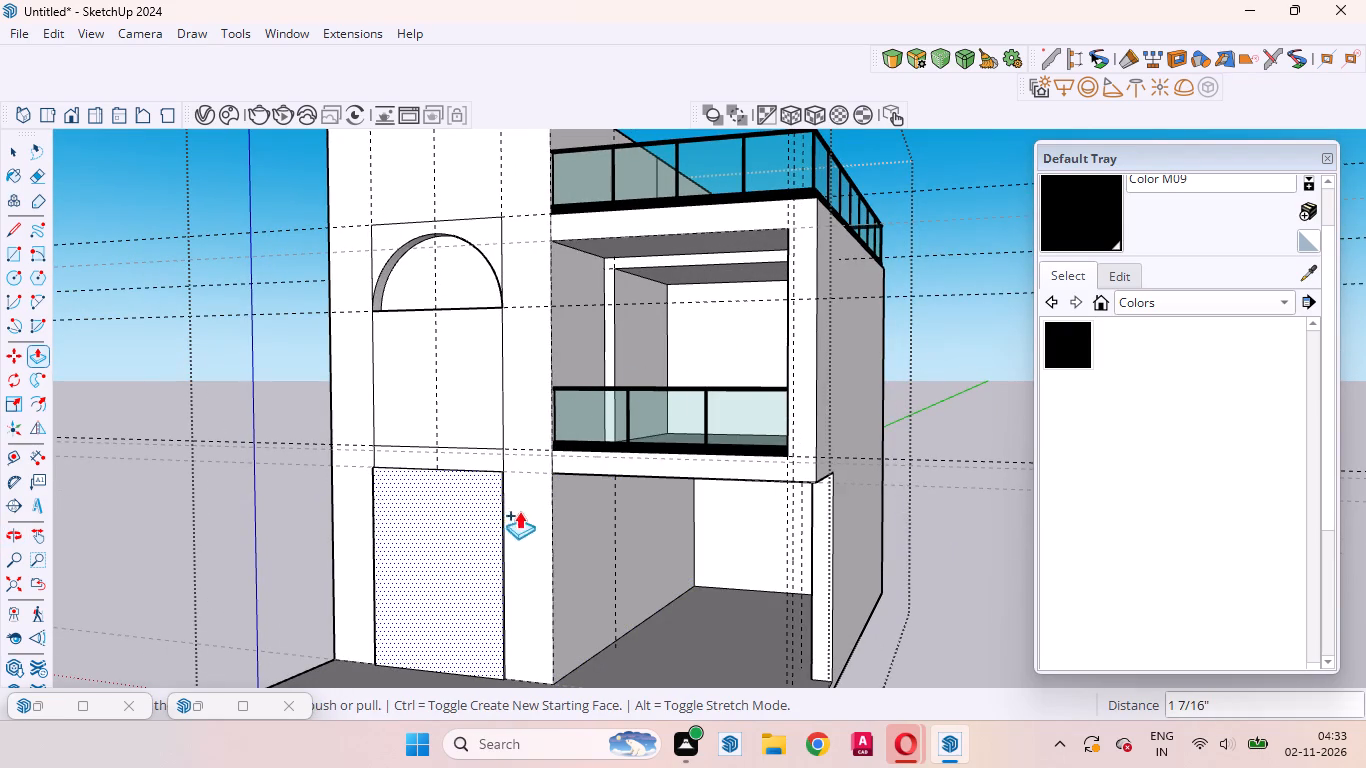
drag(519, 511, 533, 504)
key(space)
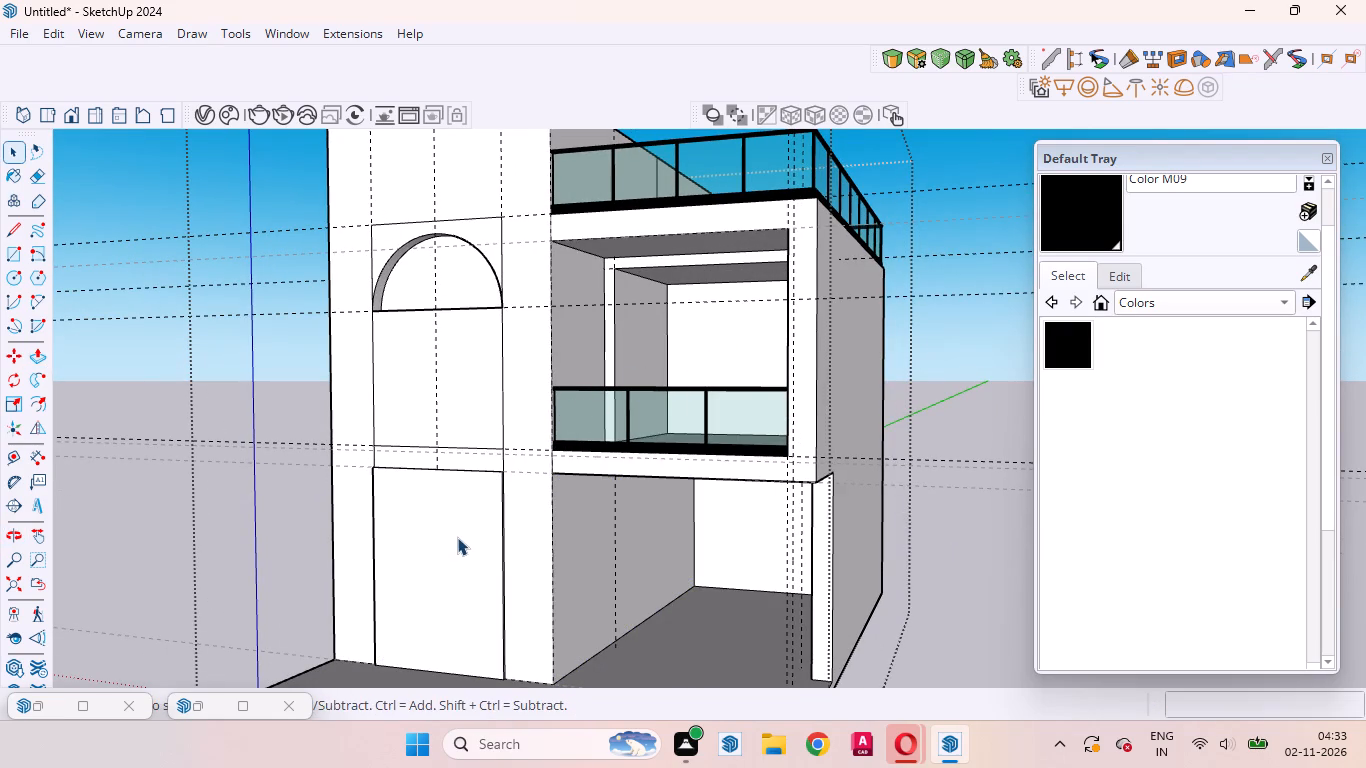
key(p)
drag(425, 572, 468, 538)
middle_drag(473, 551, 610, 526)
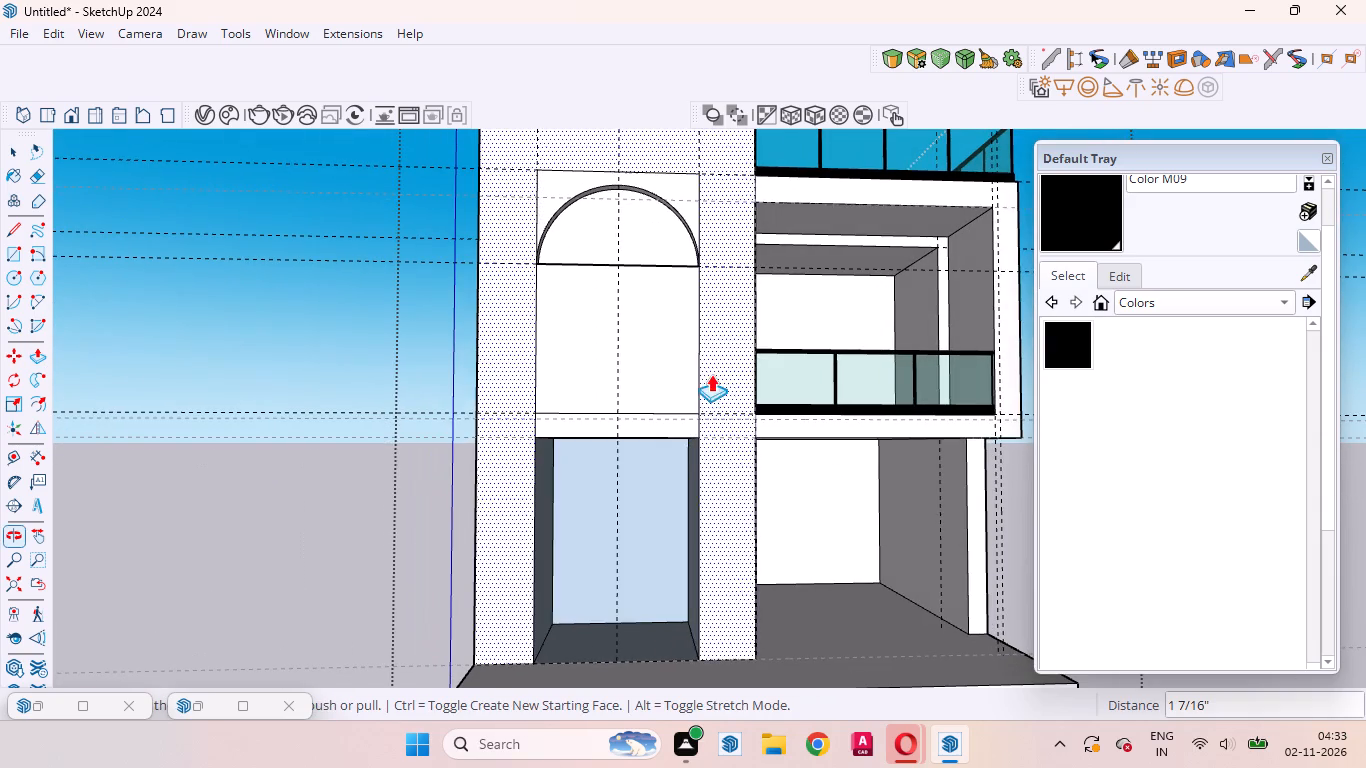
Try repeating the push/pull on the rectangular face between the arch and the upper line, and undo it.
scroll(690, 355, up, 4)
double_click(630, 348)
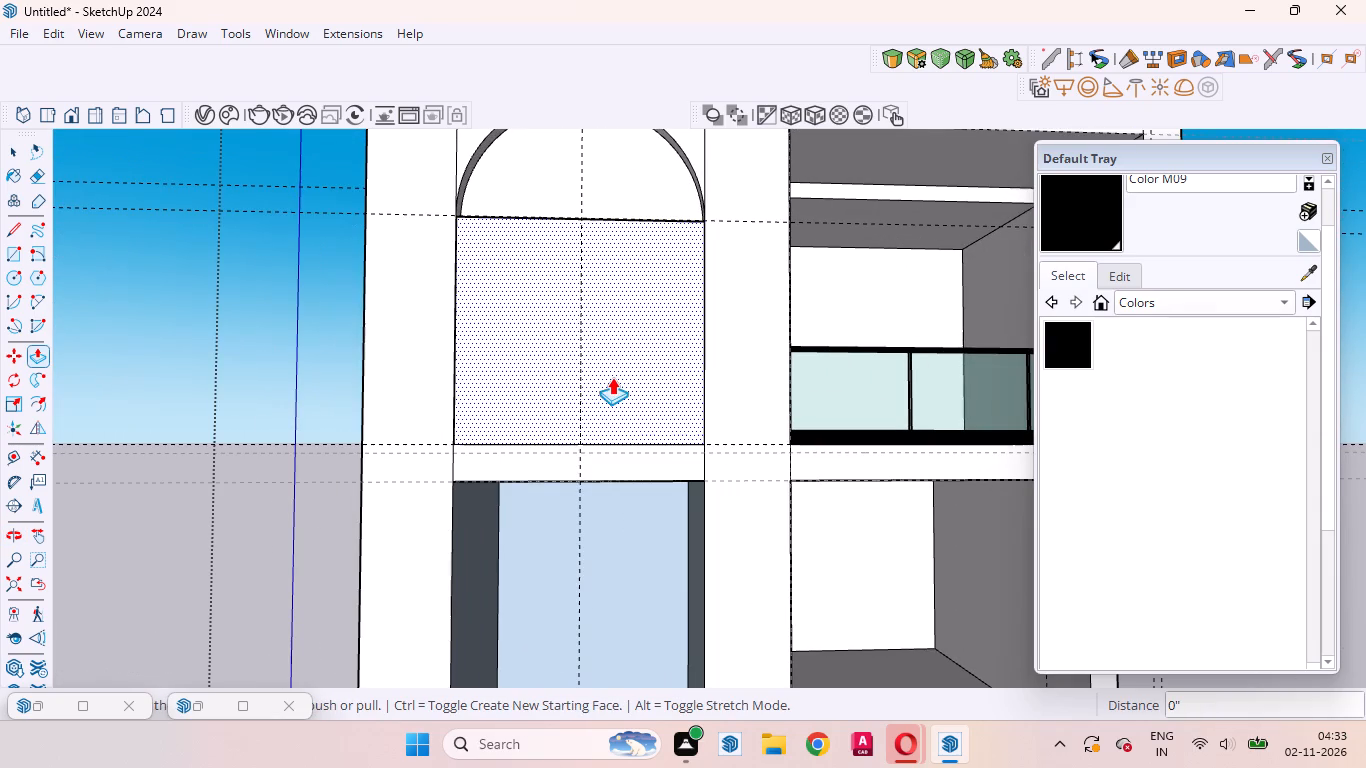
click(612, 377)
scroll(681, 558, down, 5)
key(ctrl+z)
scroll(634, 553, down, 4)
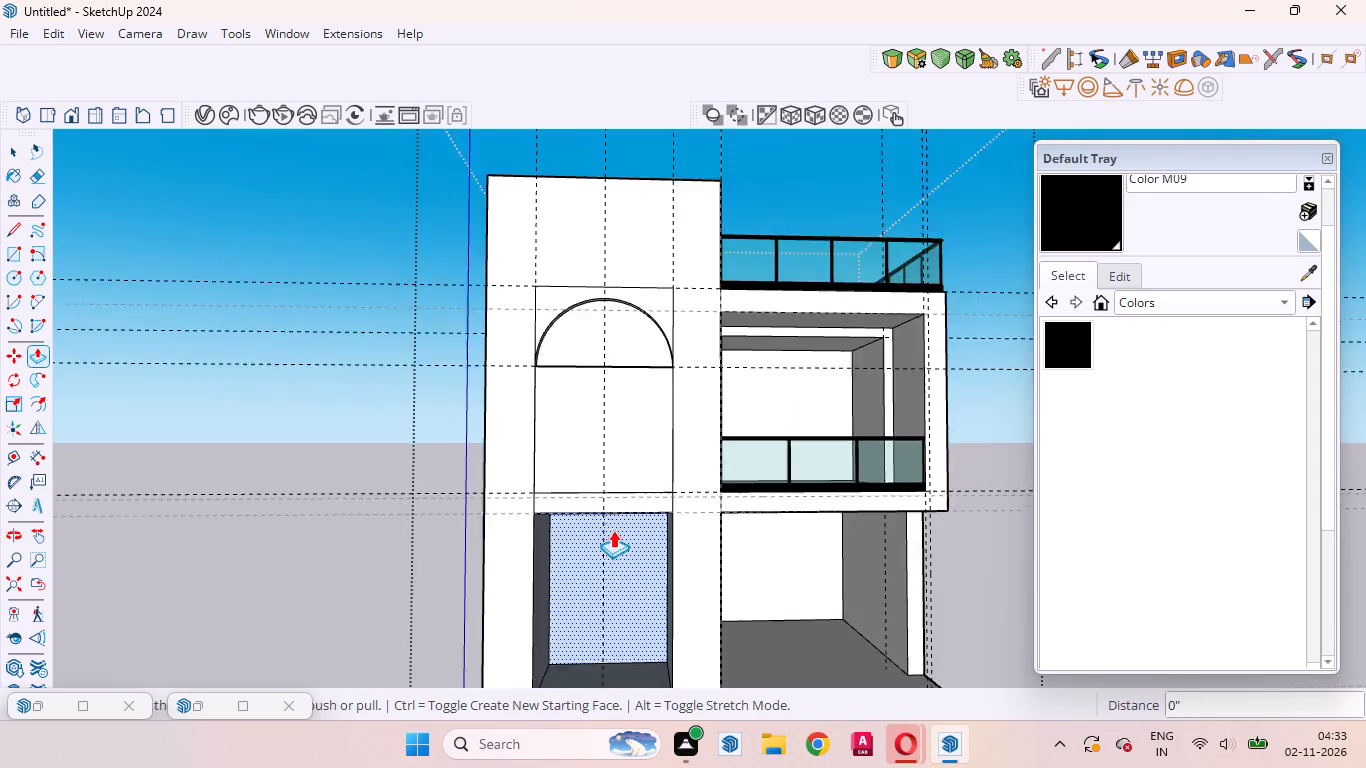
Push the rectangular face directly below the arch inward 13' 7 5/8" to form the side block's first-floor opening.
scroll(613, 530, down, 6)
middle_drag(726, 505, 531, 559)
scroll(530, 481, up, 5)
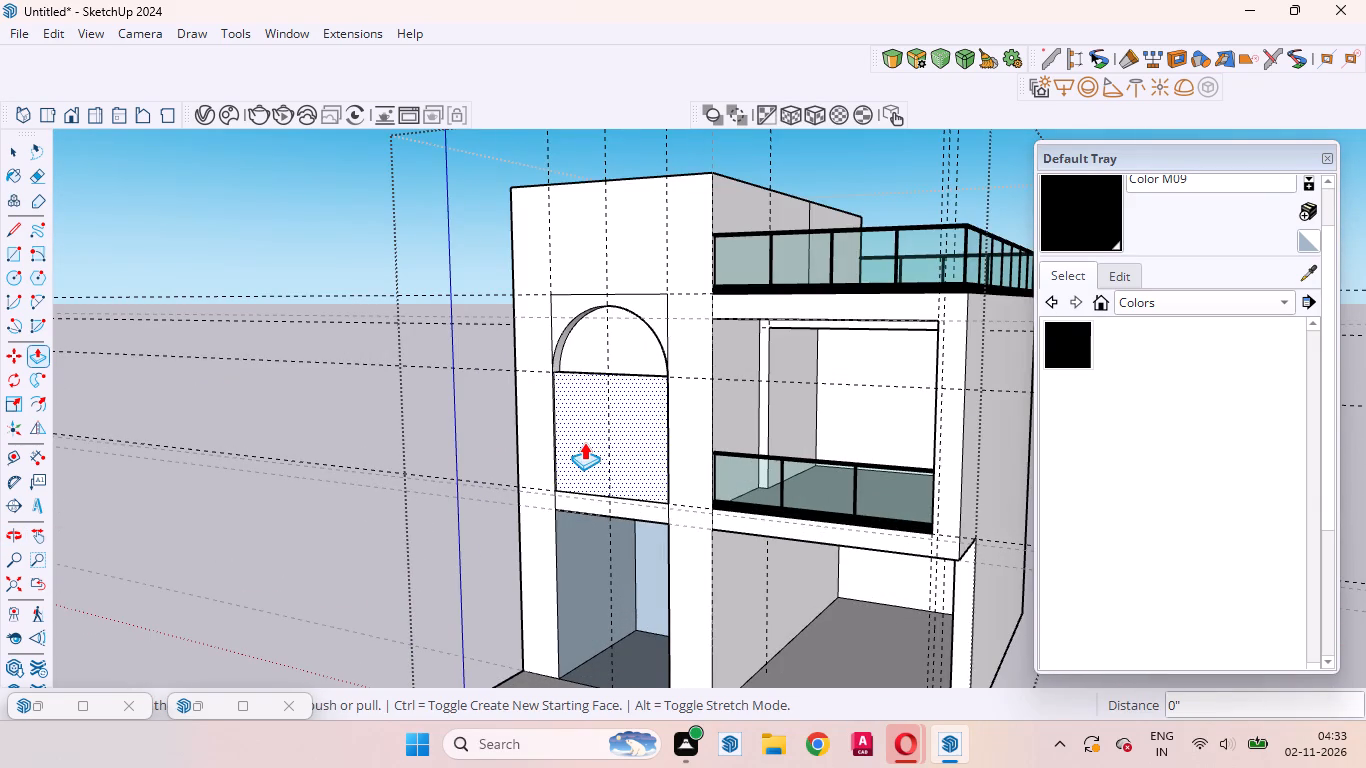
click(584, 442)
drag(621, 431, 624, 431)
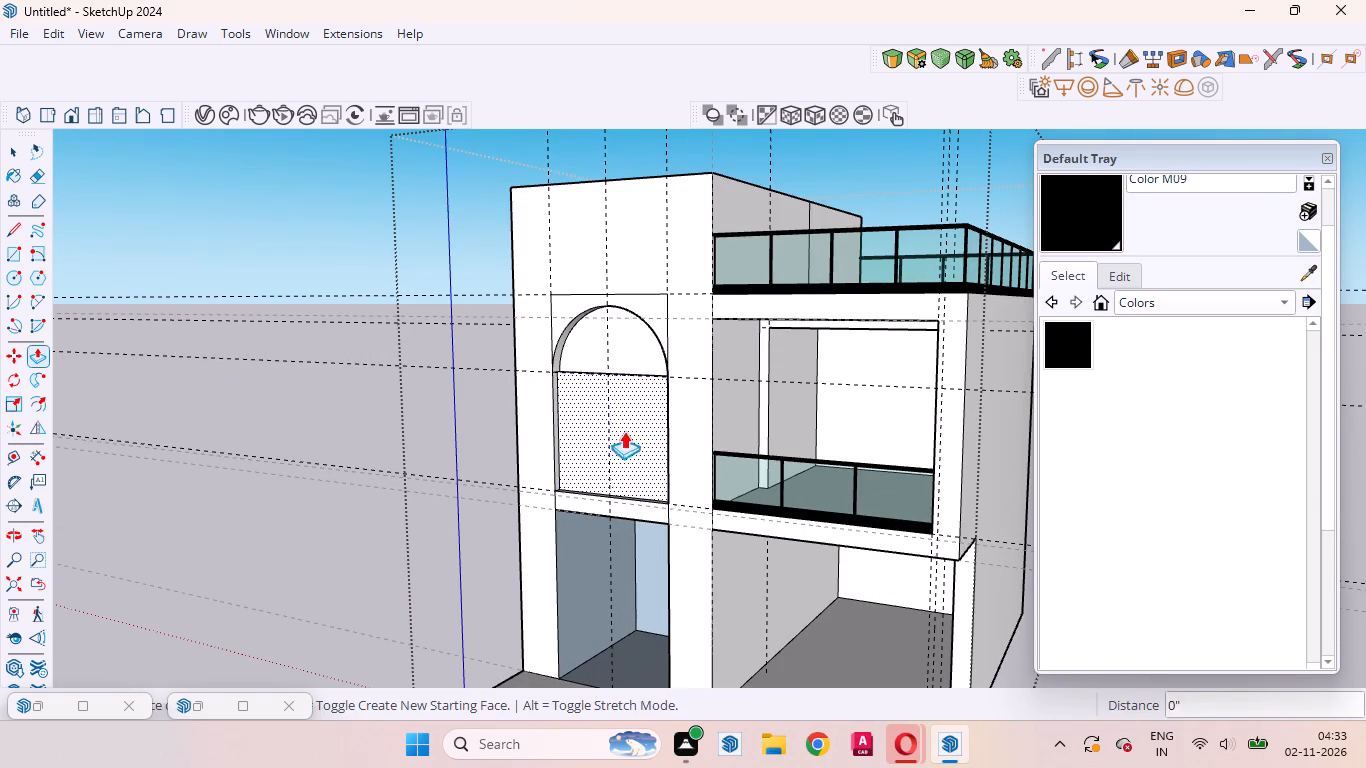
drag(624, 431, 912, 398)
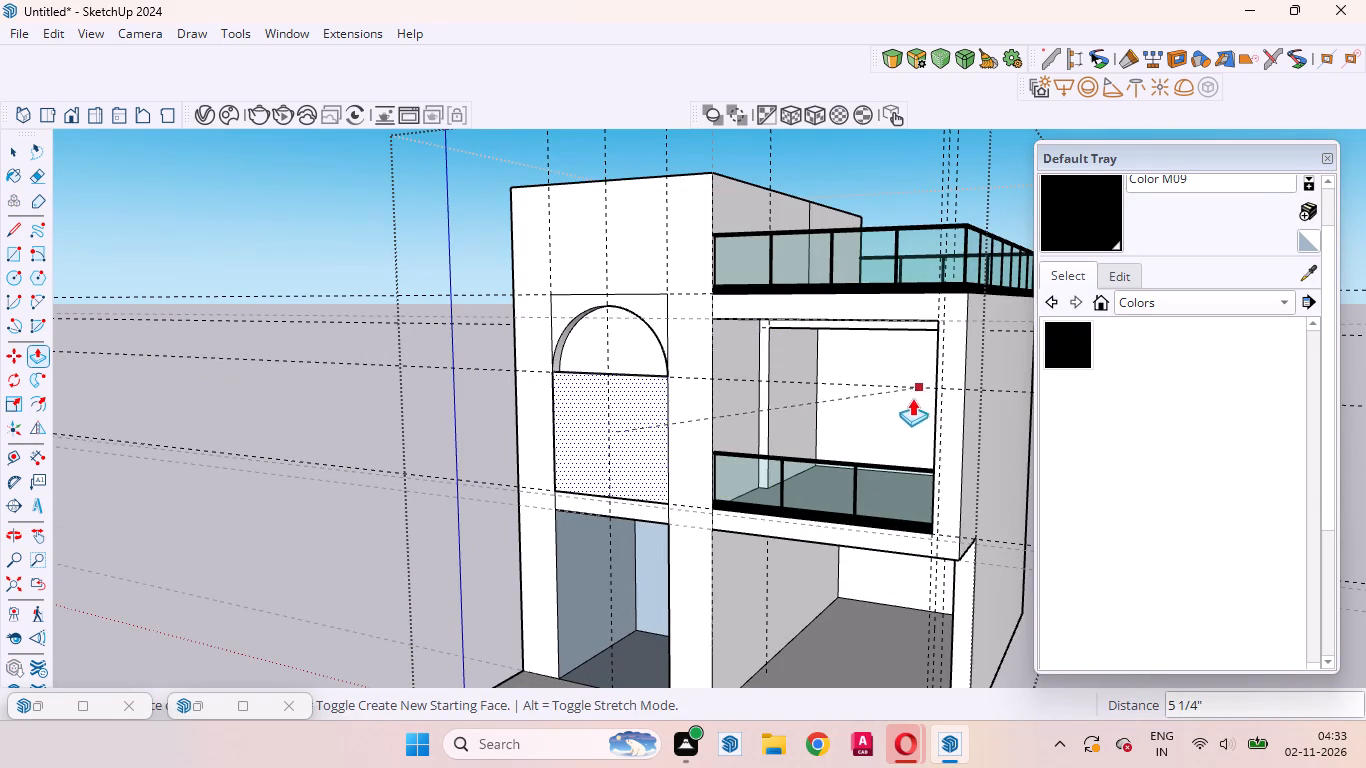
drag(912, 398, 902, 408)
scroll(1042, 353, down, 5)
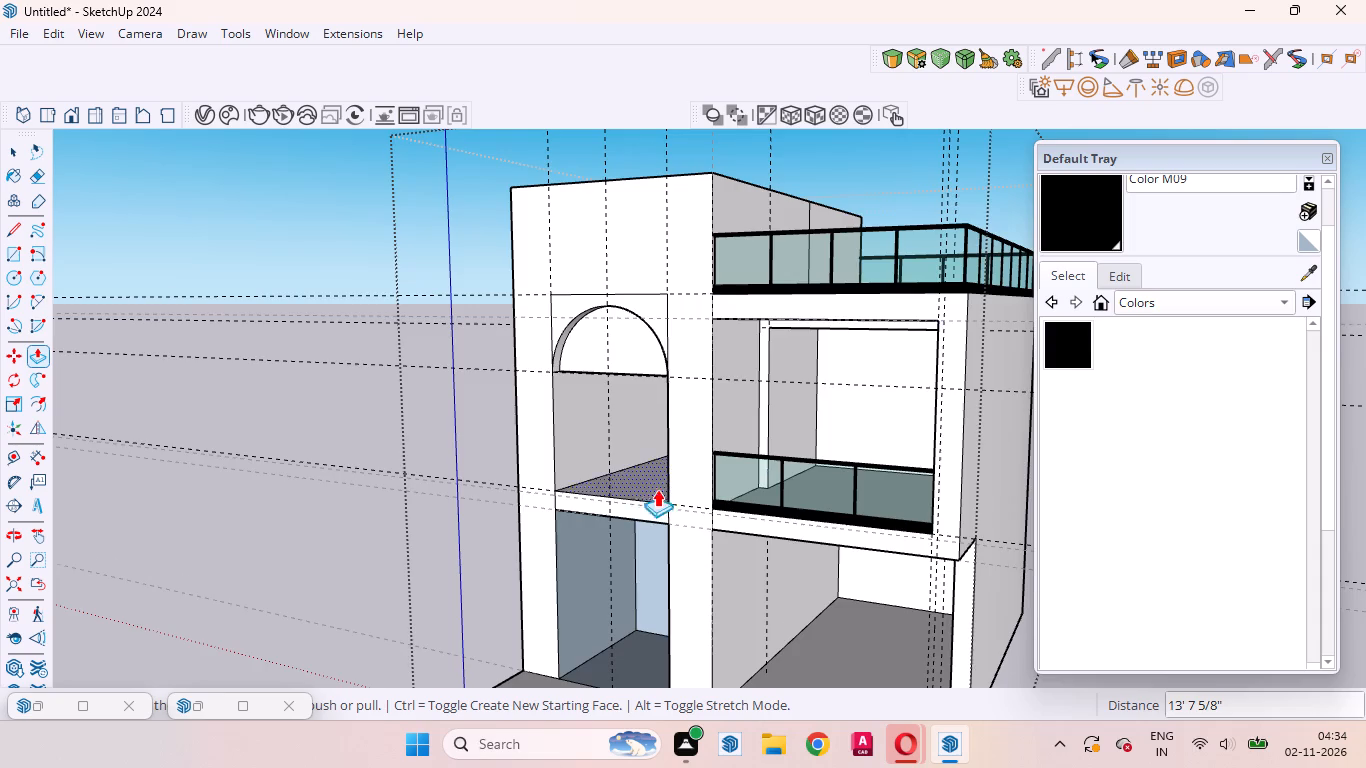
Push/Pull the ground-floor opening's back wall 5' 5 5/8" to align it with the back wall of the opening above.
scroll(658, 489, down, 9)
middle_drag(681, 546, 949, 477)
scroll(756, 506, up, 4)
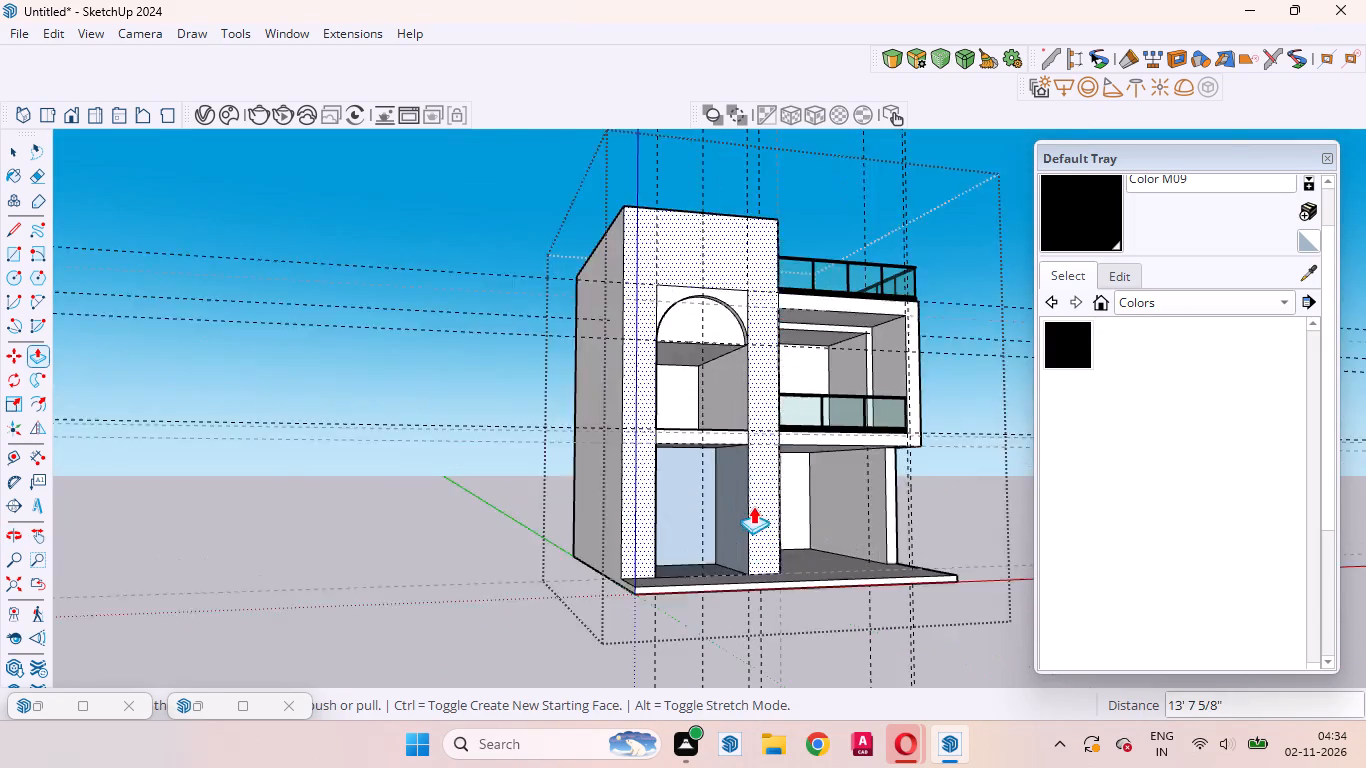
scroll(753, 506, up, 7)
click(659, 495)
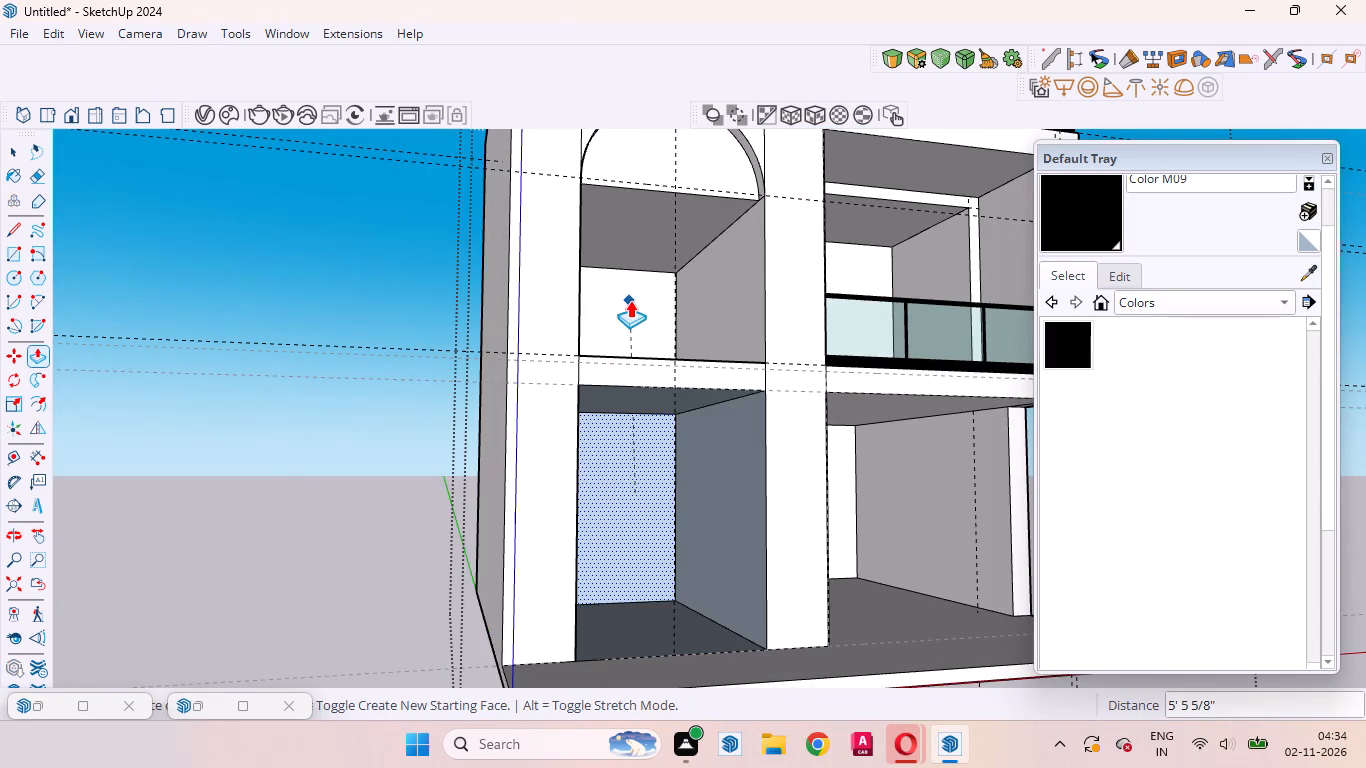
click(630, 300)
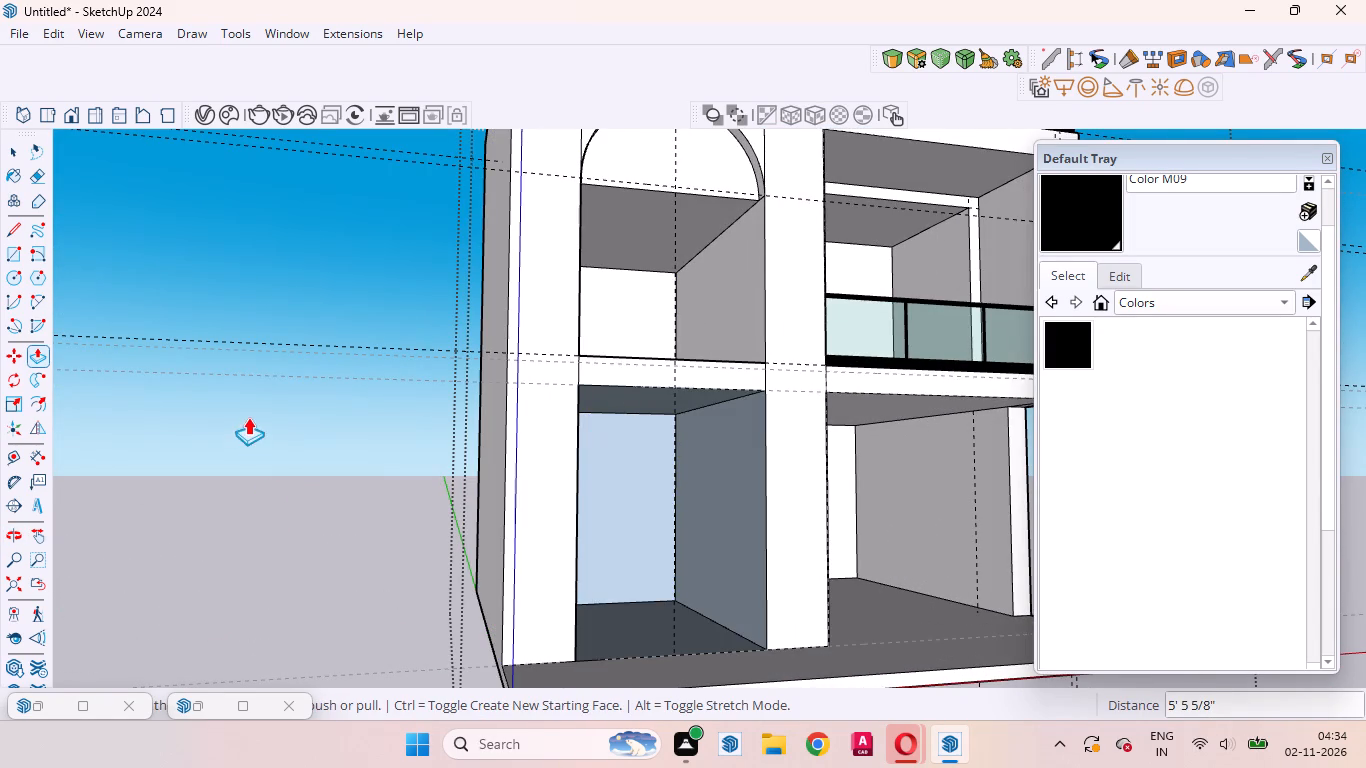
Reverse the faces of the back wall, right side wall and ceiling inside the side block's ground-floor opening.
key(space)
click(647, 490)
right_click(647, 490)
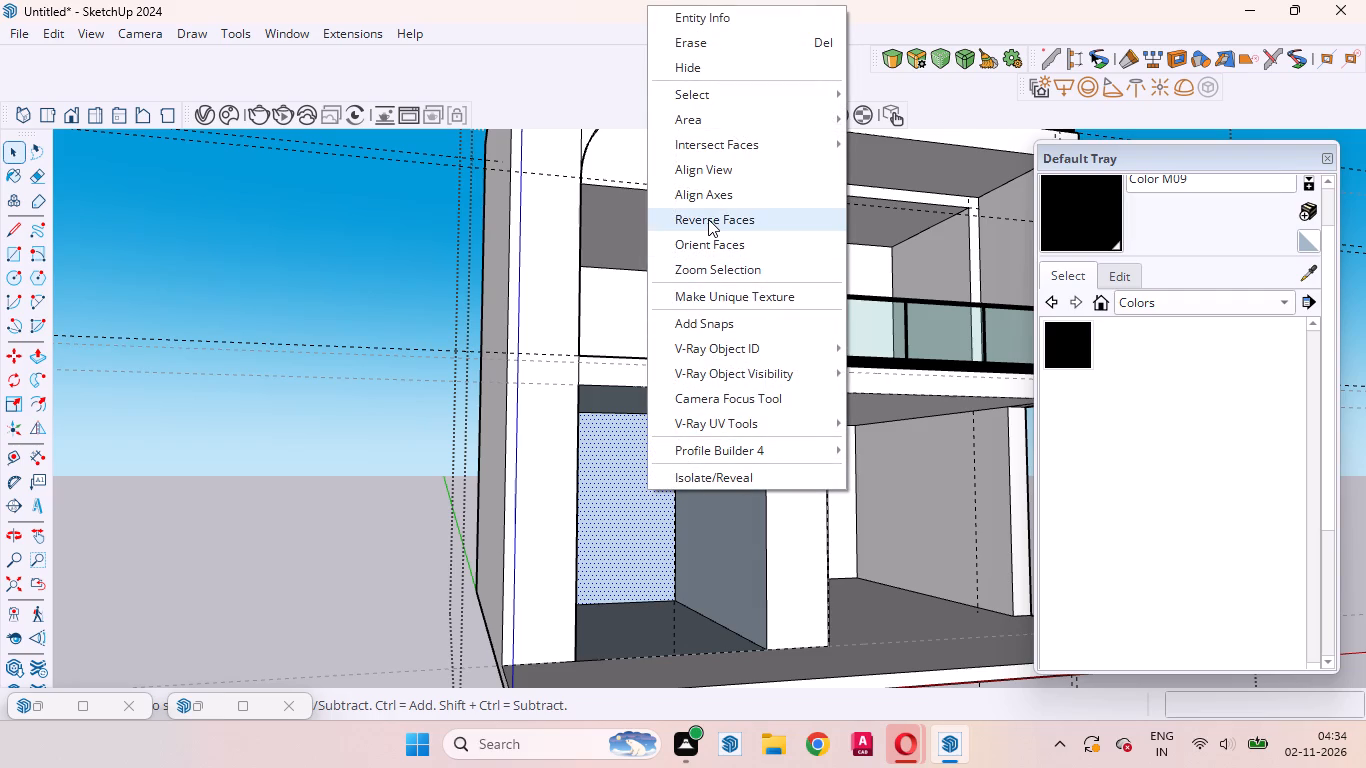
click(708, 219)
click(719, 508)
right_click(719, 508)
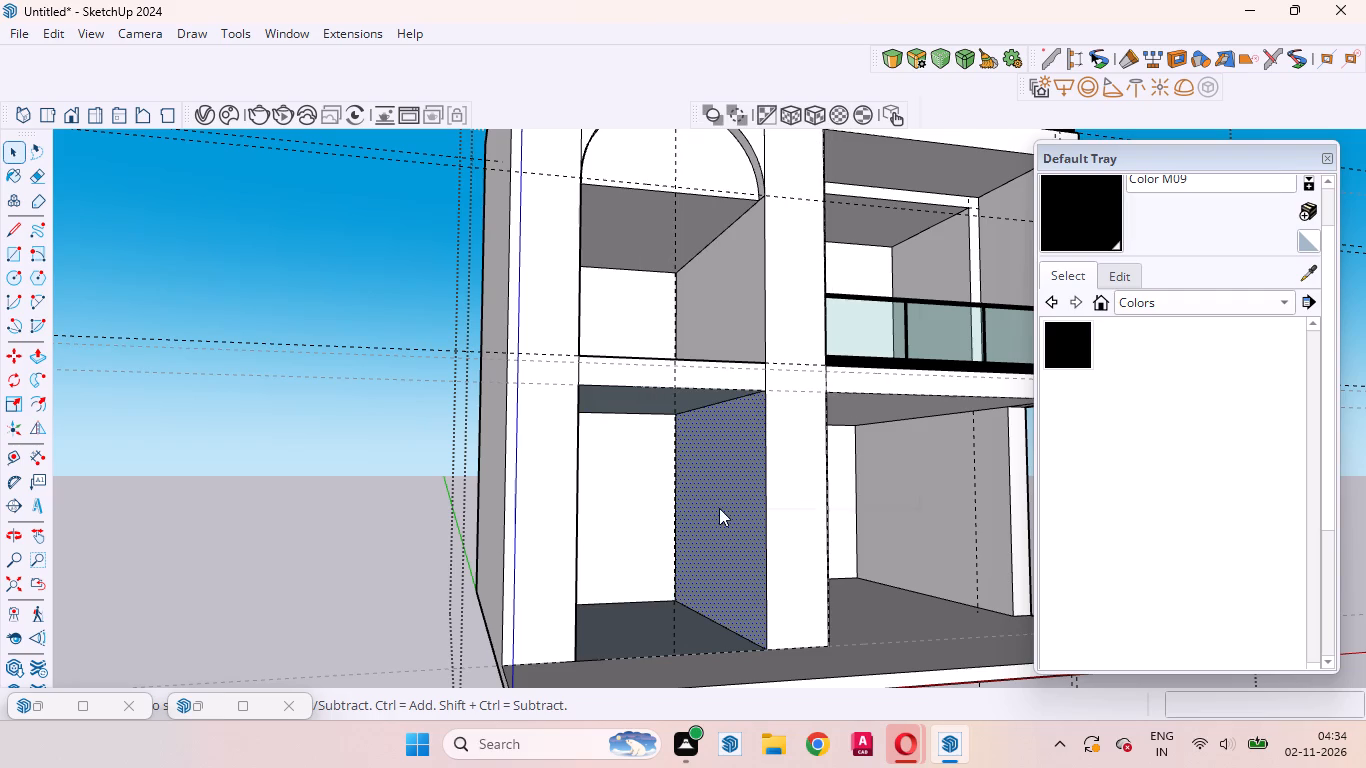
click(761, 243)
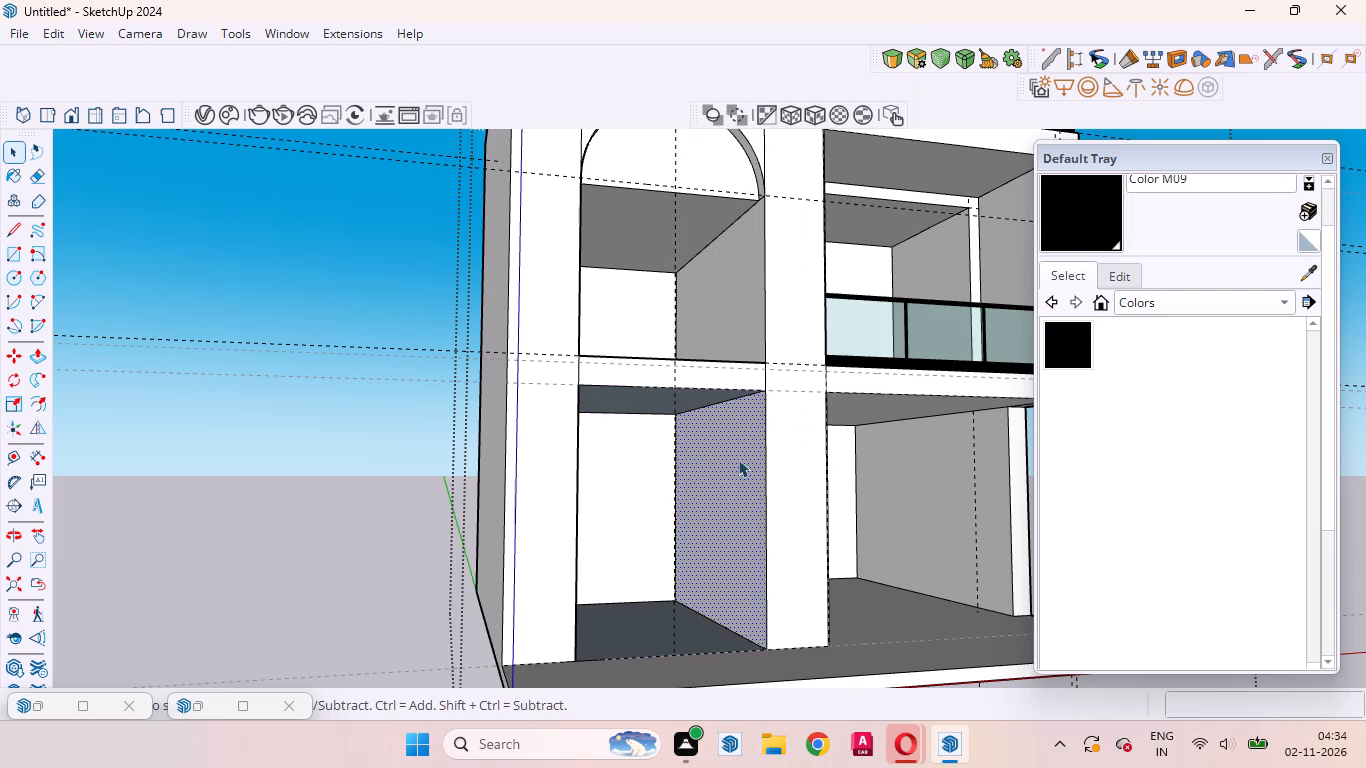
middle_drag(686, 525, 658, 403)
click(608, 278)
right_click(608, 278)
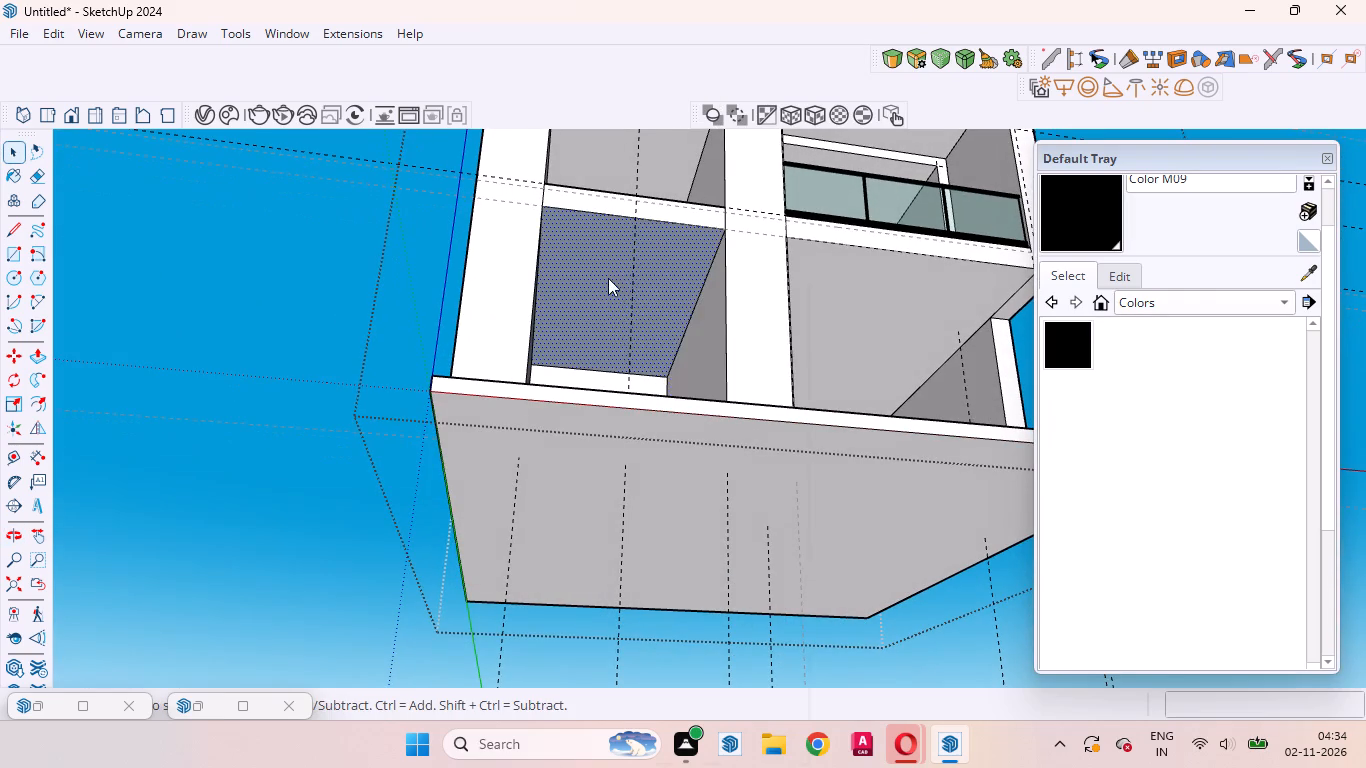
click(692, 492)
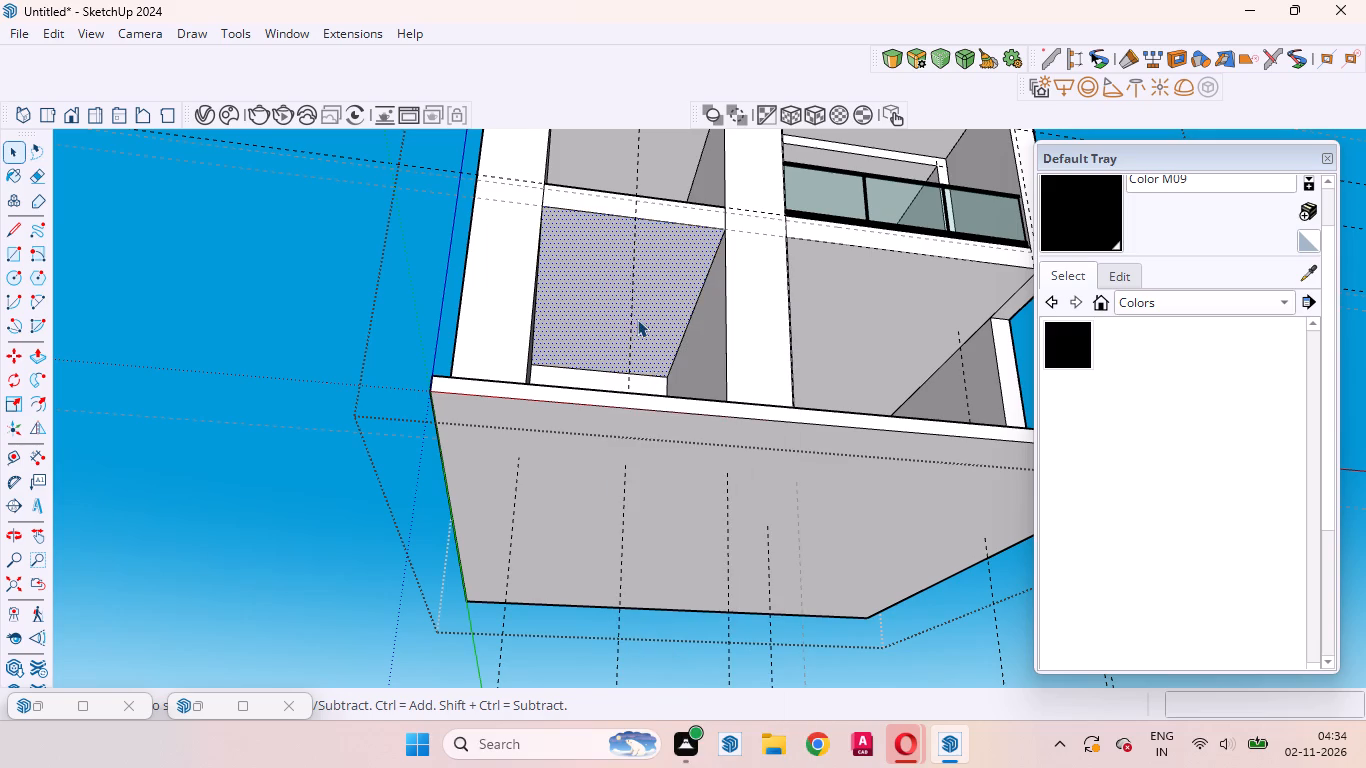
Reverse the faces of the left side wall and floor inside the side block's ground-floor opening.
middle_drag(620, 377, 435, 492)
click(428, 484)
right_click(428, 484)
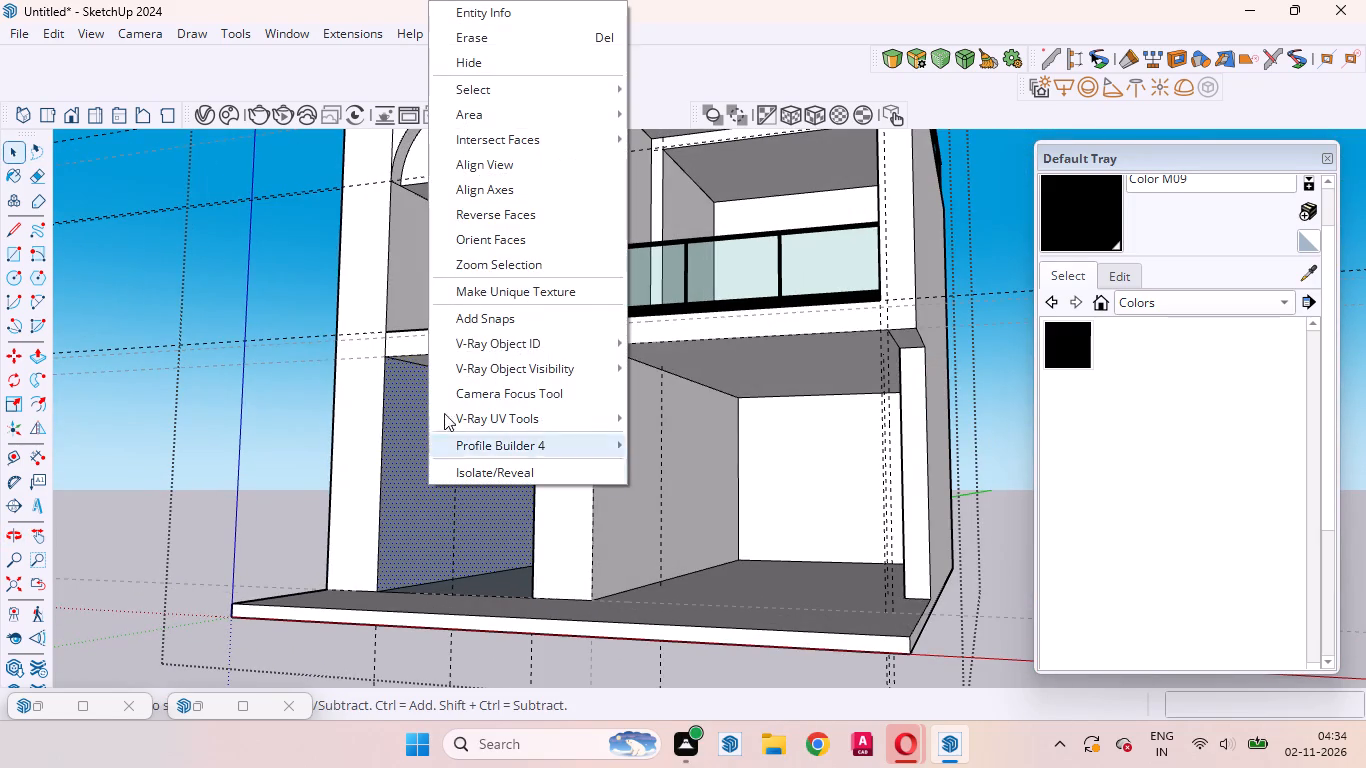
click(492, 216)
middle_drag(461, 442, 564, 575)
scroll(461, 446, up, 1)
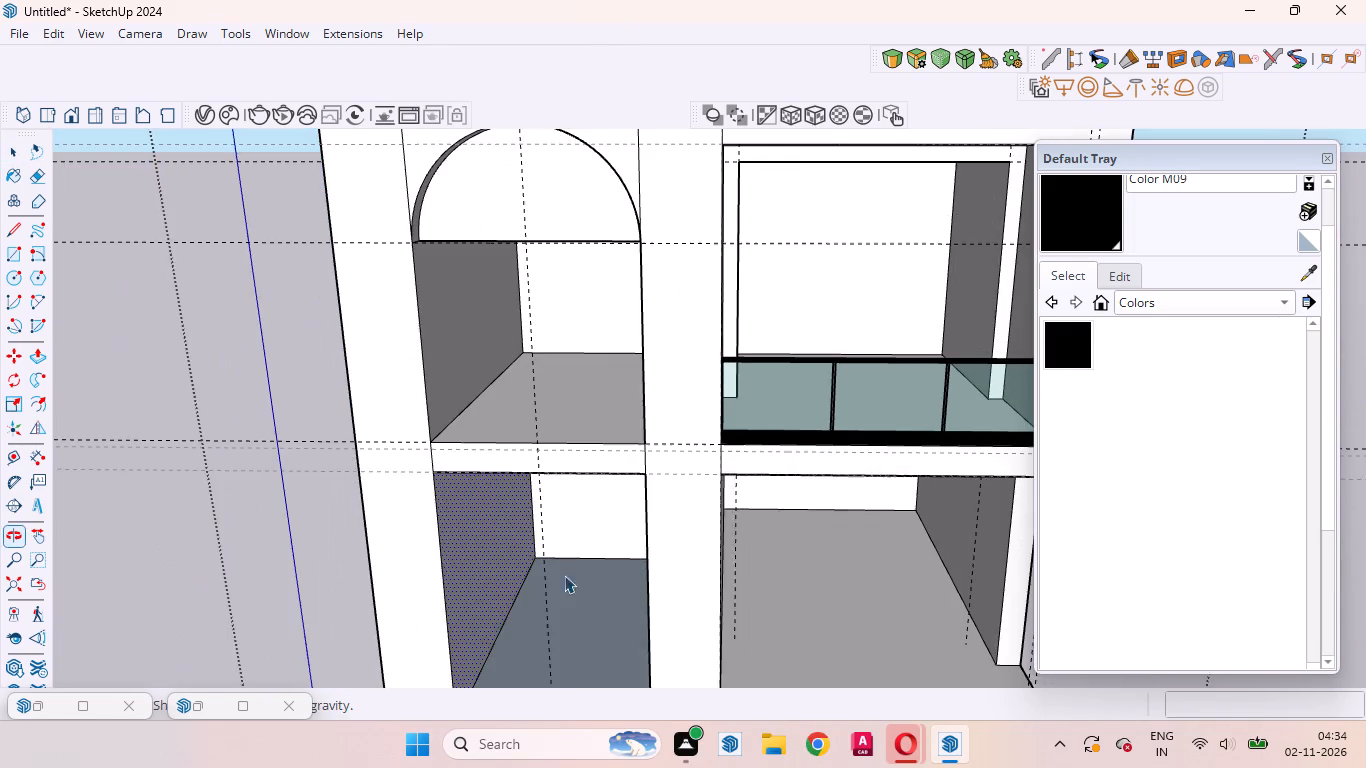
middle_drag(564, 575, 563, 575)
click(589, 647)
right_click(587, 643)
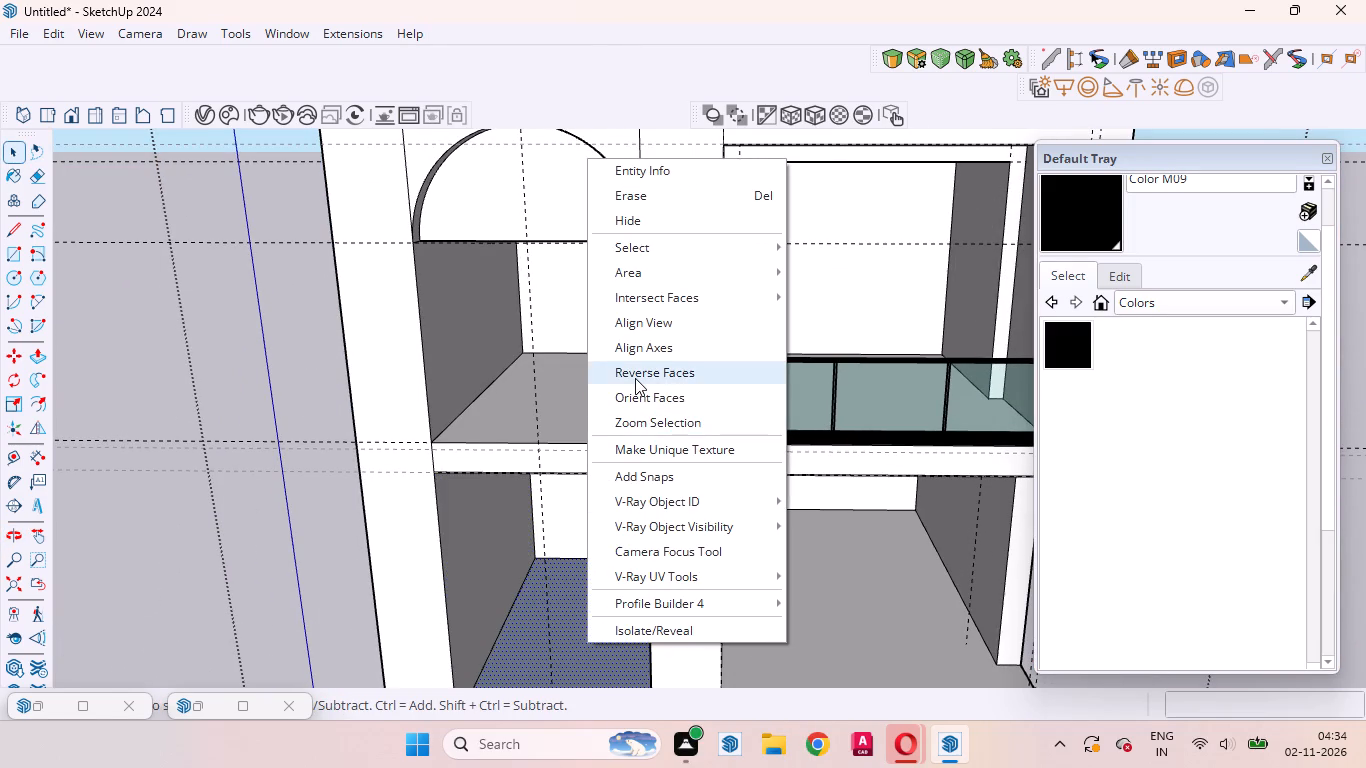
click(635, 378)
Push the slab edge between the side block's two openings inward 8", flush with the recessed arch face.
scroll(741, 395, down, 14)
middle_drag(707, 537, 699, 448)
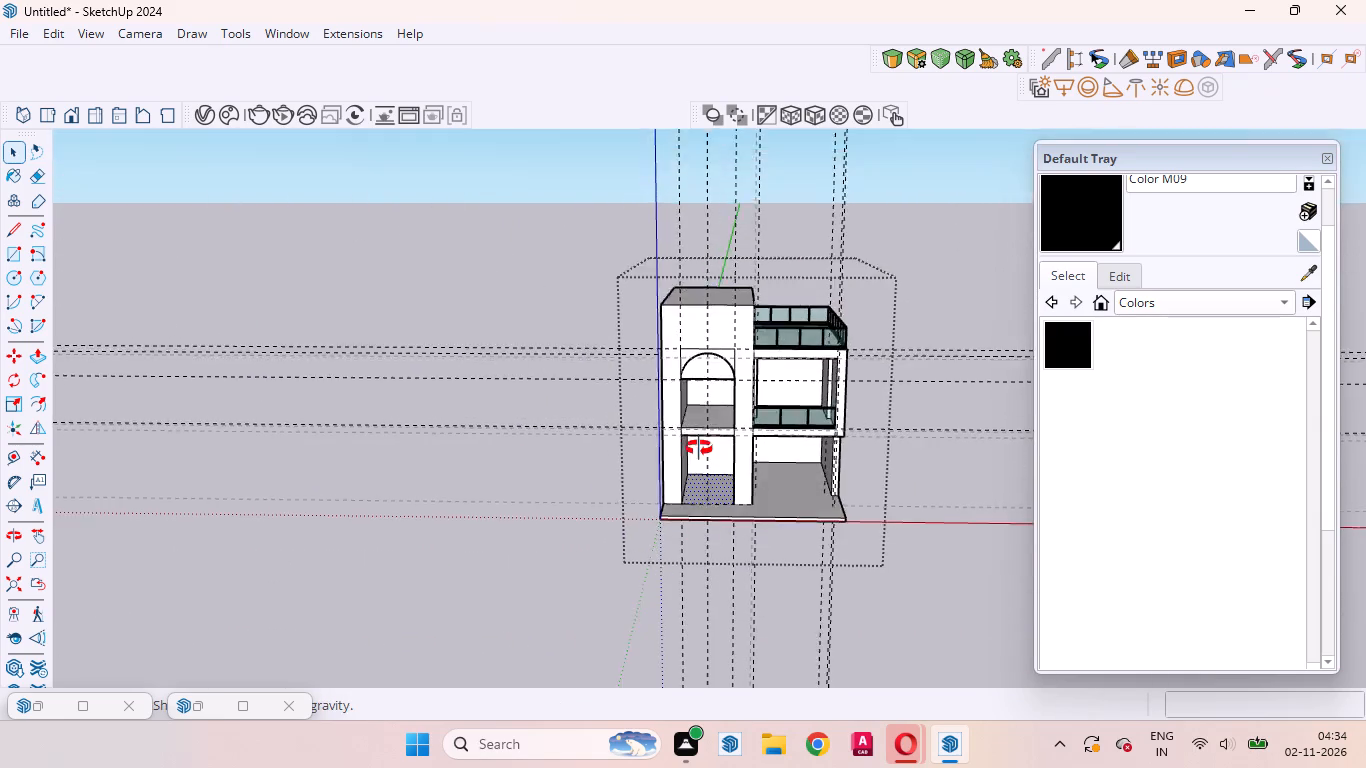
middle_drag(699, 448, 713, 373)
scroll(715, 361, up, 9)
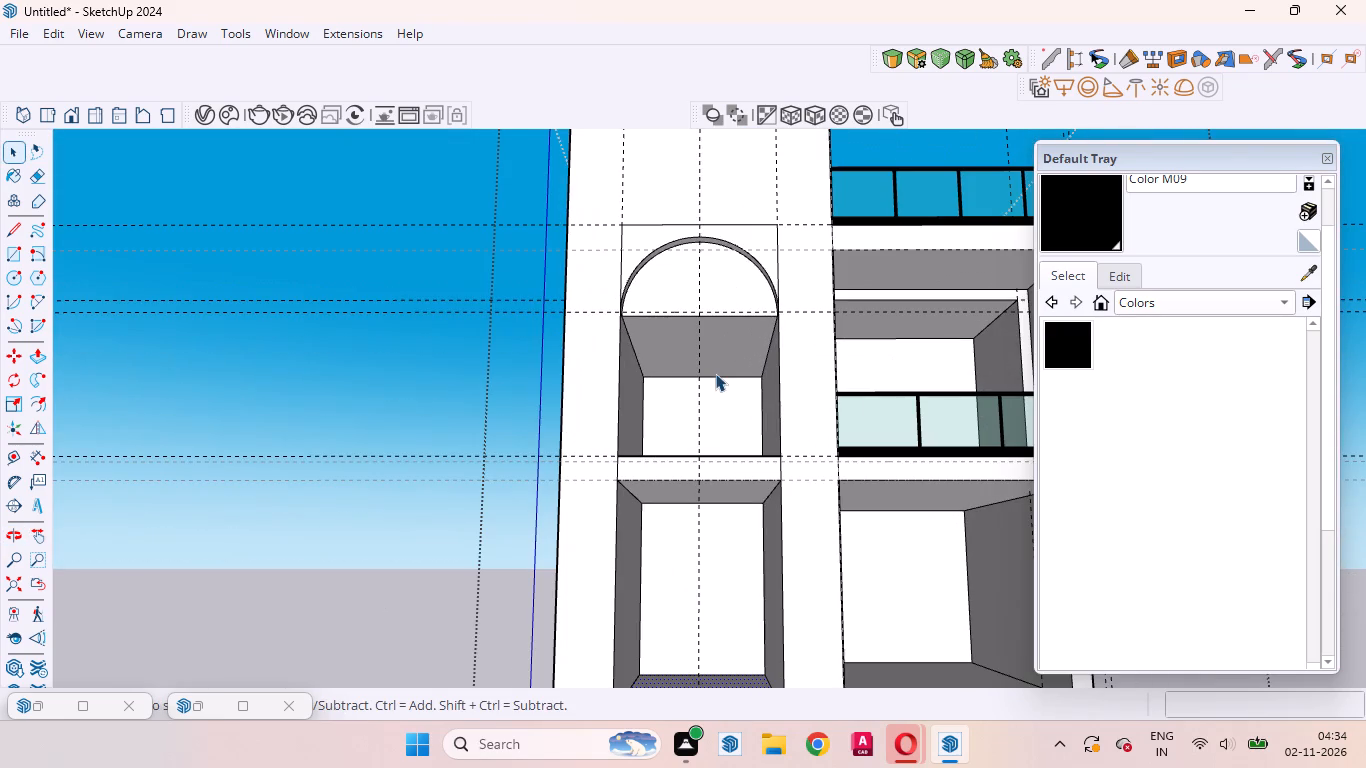
middle_drag(749, 440, 894, 551)
scroll(926, 495, up, 4)
scroll(921, 504, down, 3)
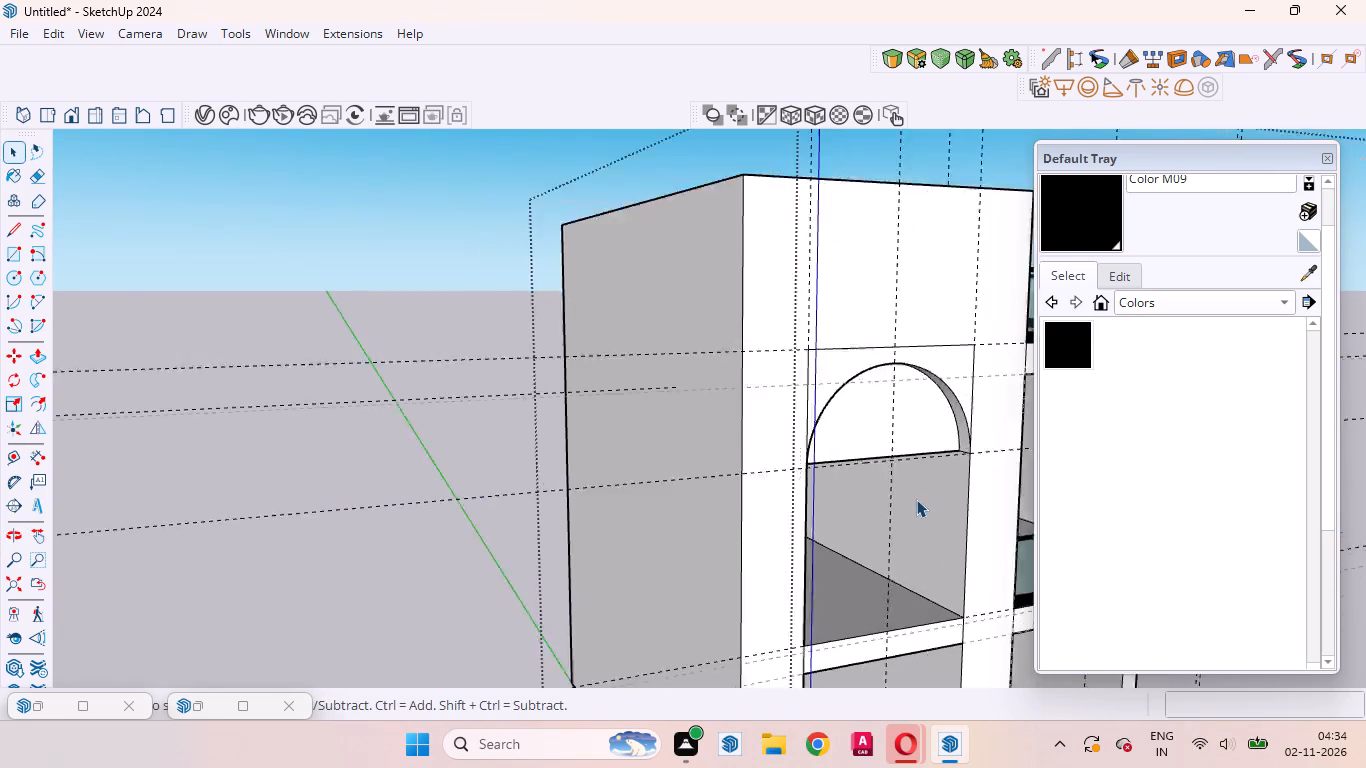
scroll(916, 499, down, 2)
scroll(959, 645, up, 8)
click(927, 580)
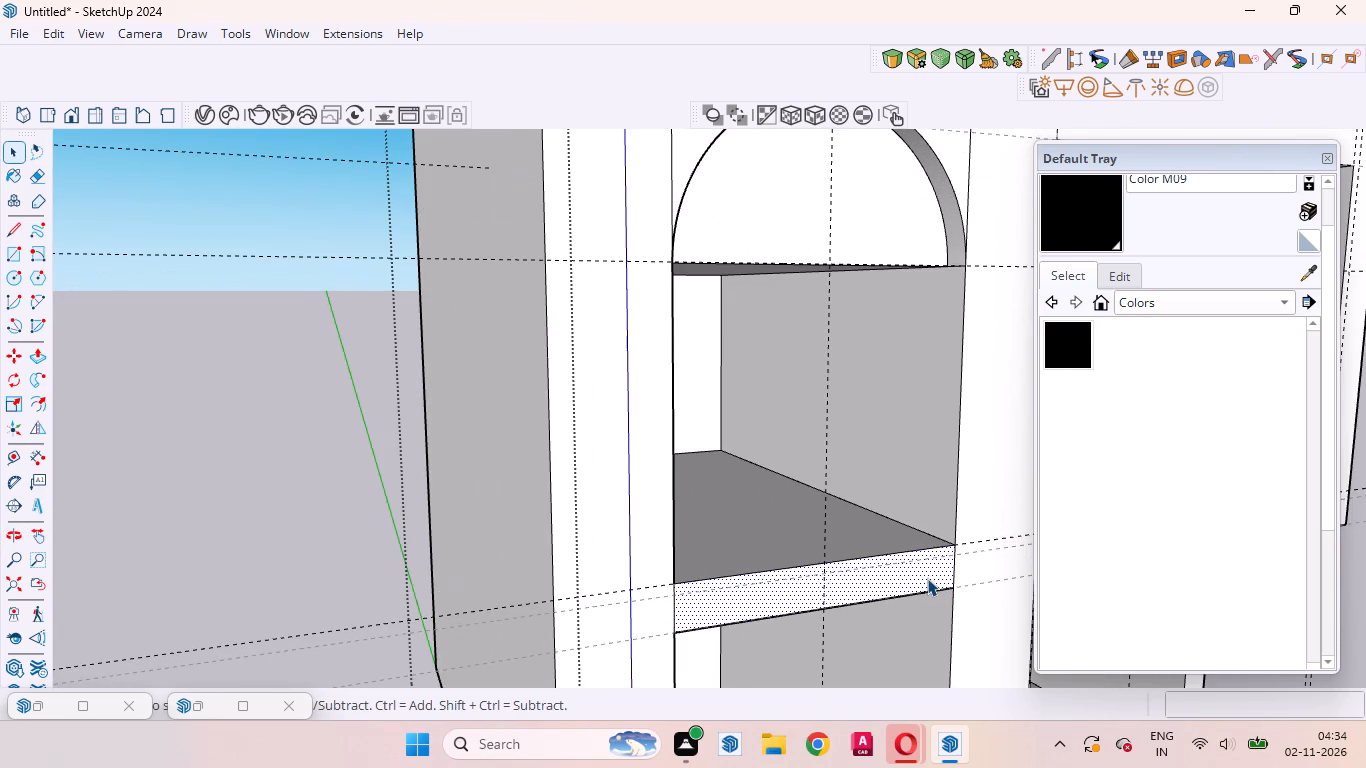
key(p)
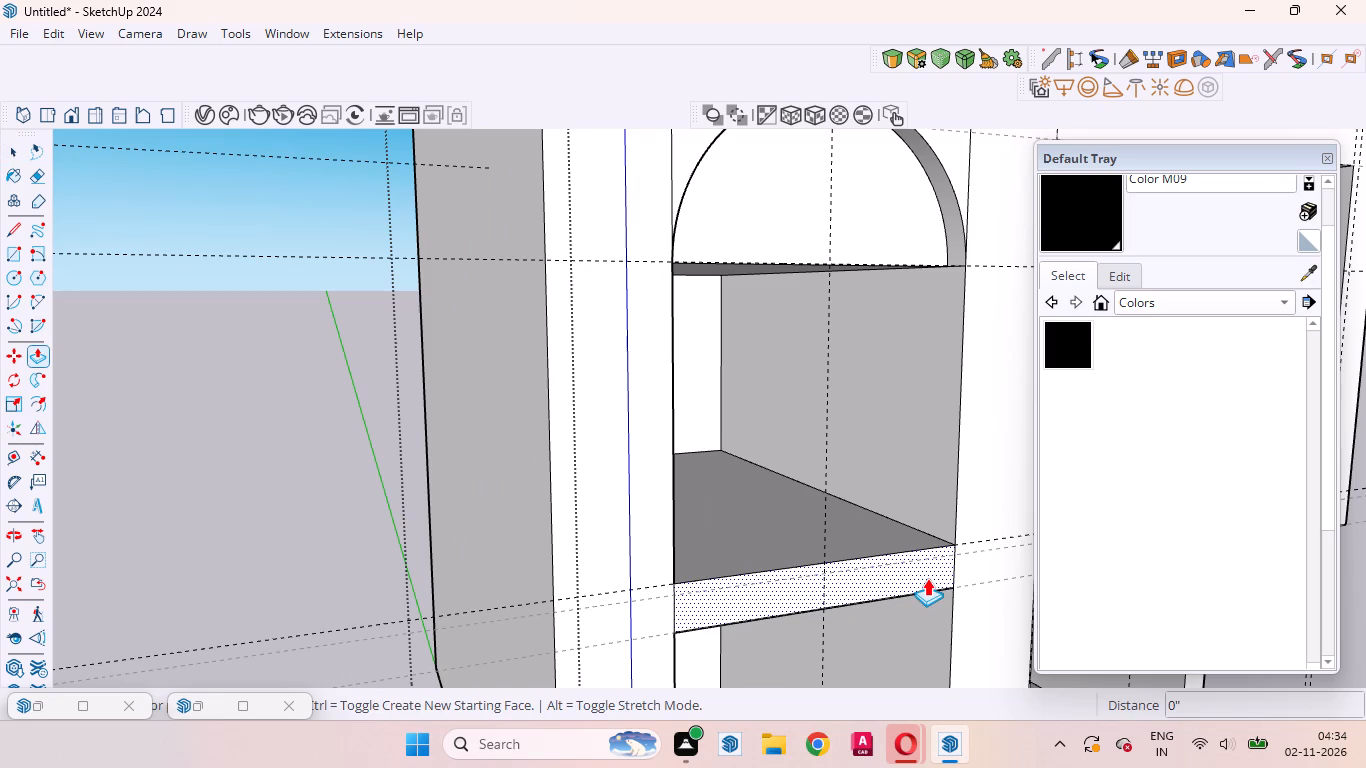
click(917, 574)
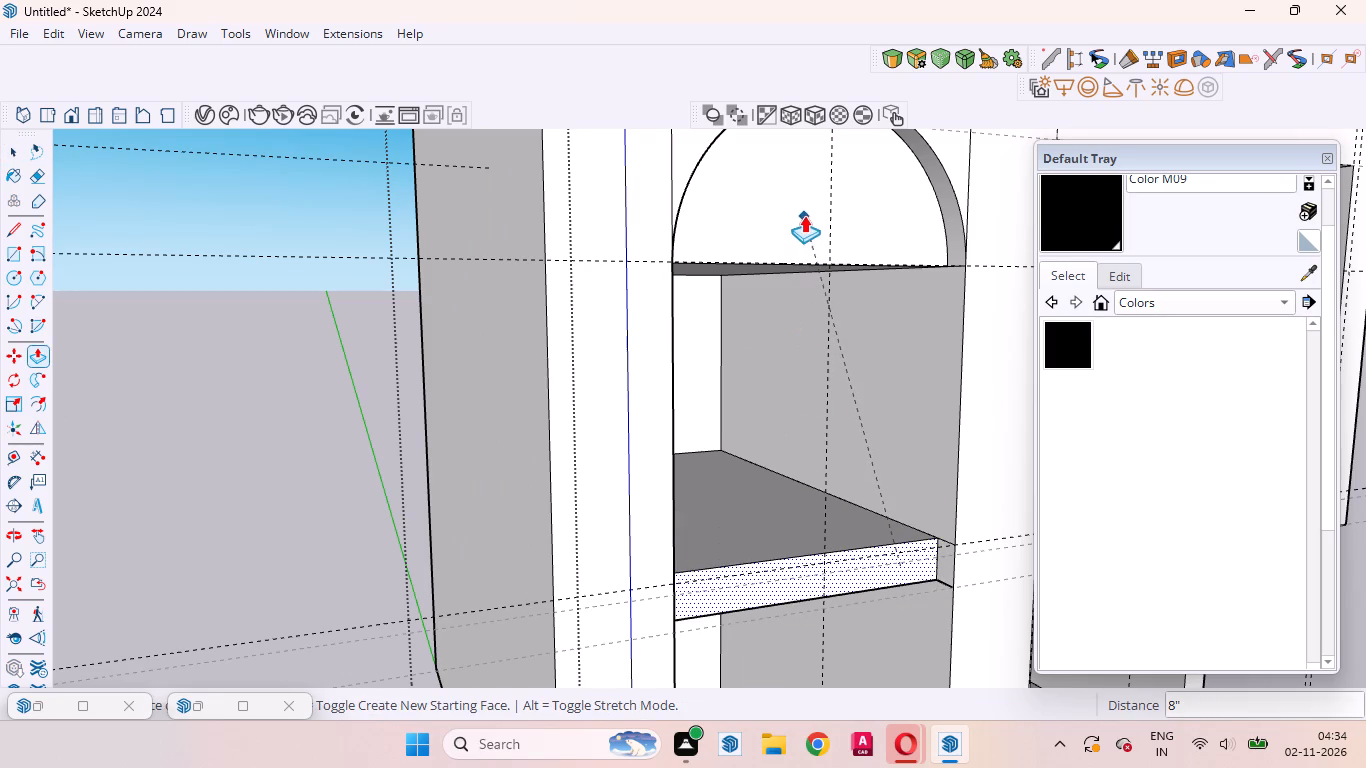
click(800, 184)
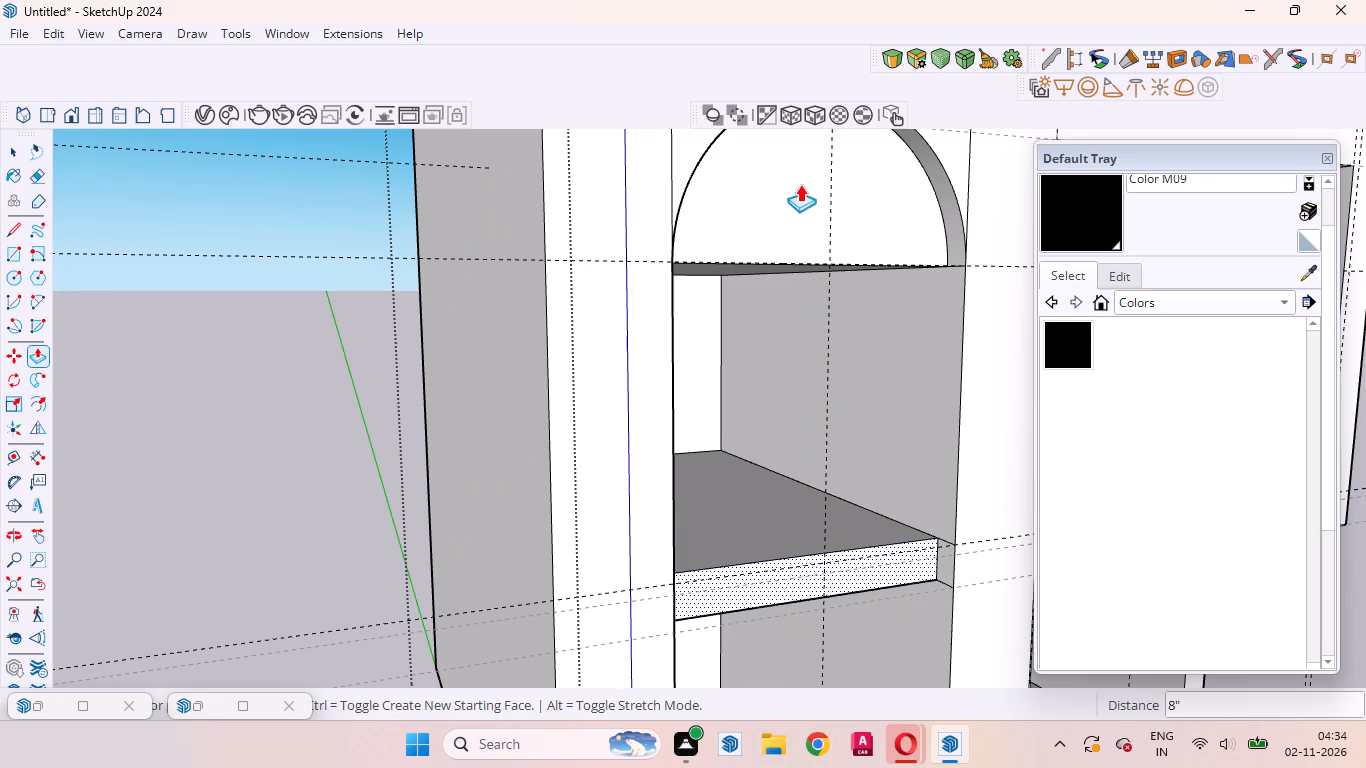
key(space)
Examine the whole front elevation, then the area around the arch and the adjoining terrace railing.
scroll(322, 480, down, 4)
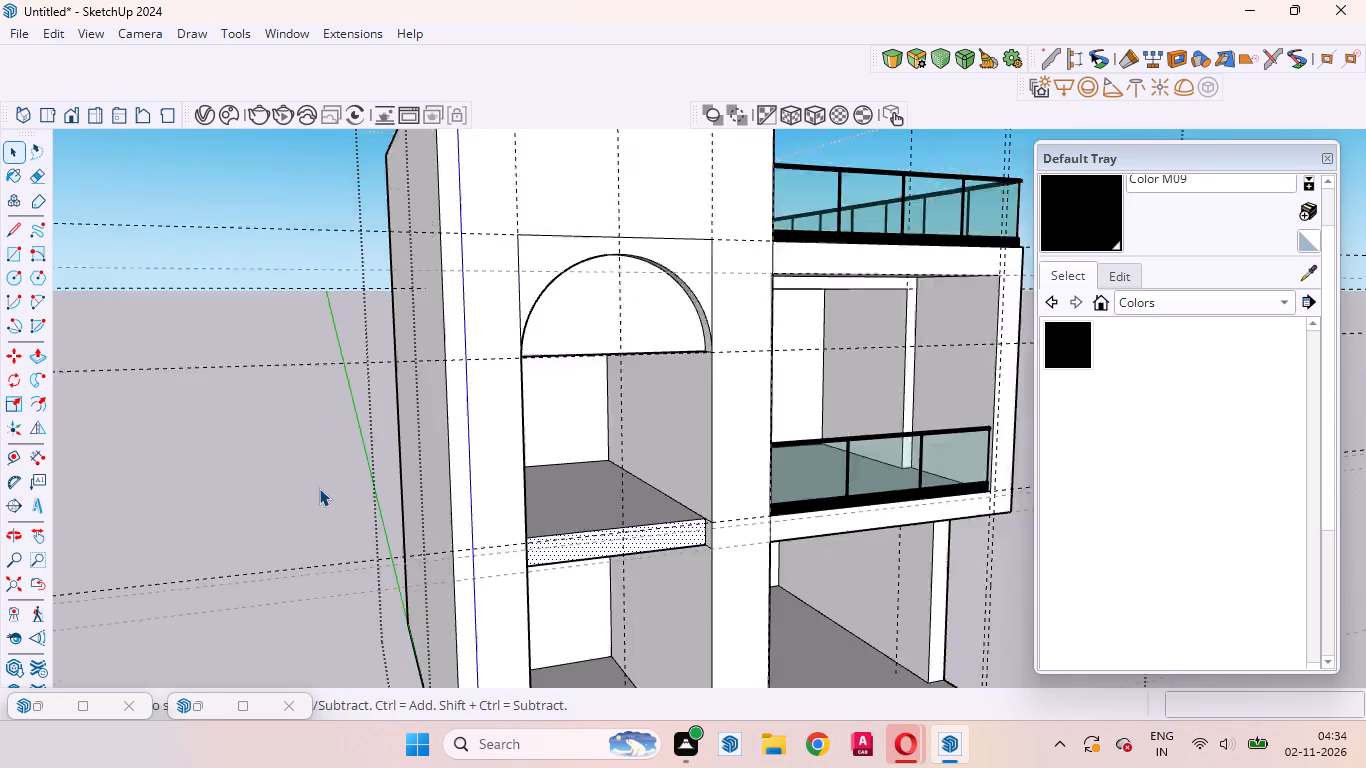
scroll(319, 488, down, 9)
middle_drag(498, 551, 460, 526)
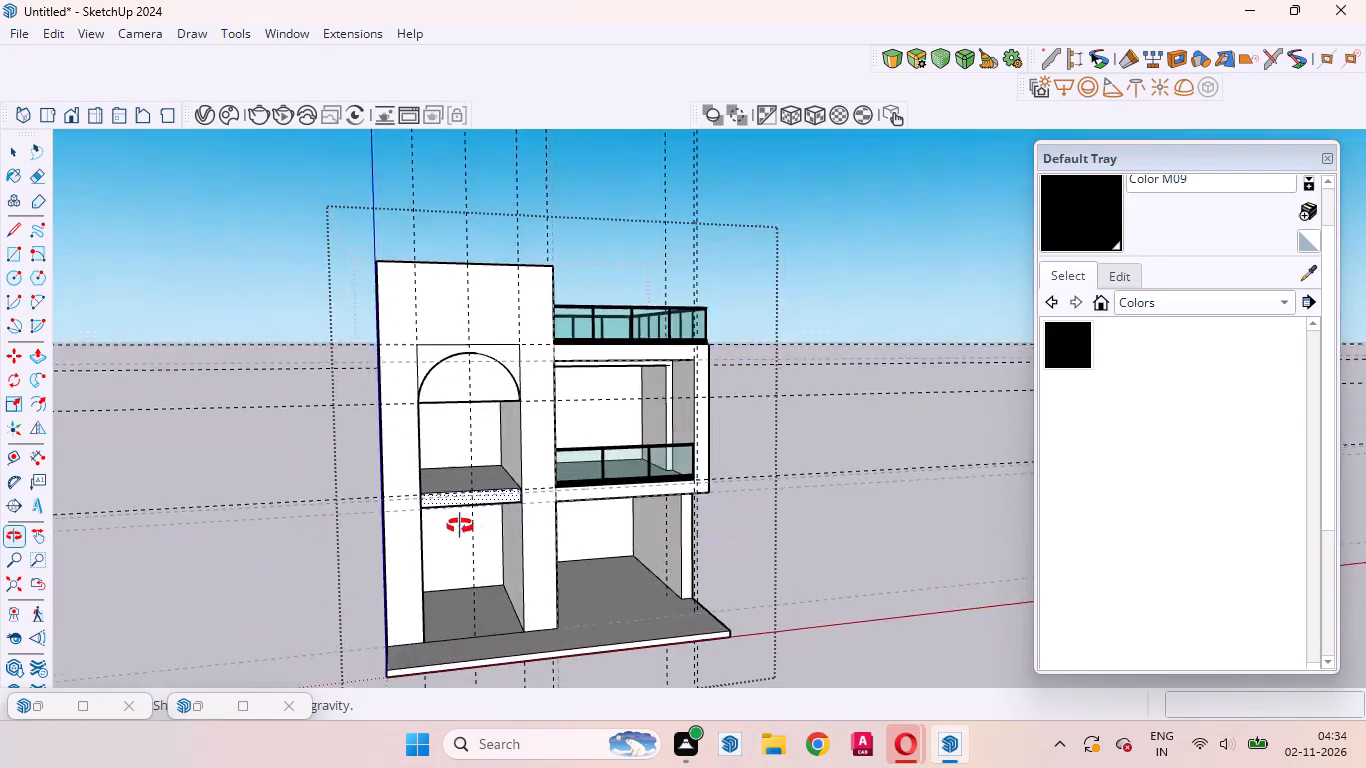
middle_drag(460, 526, 436, 557)
scroll(623, 572, down, 8)
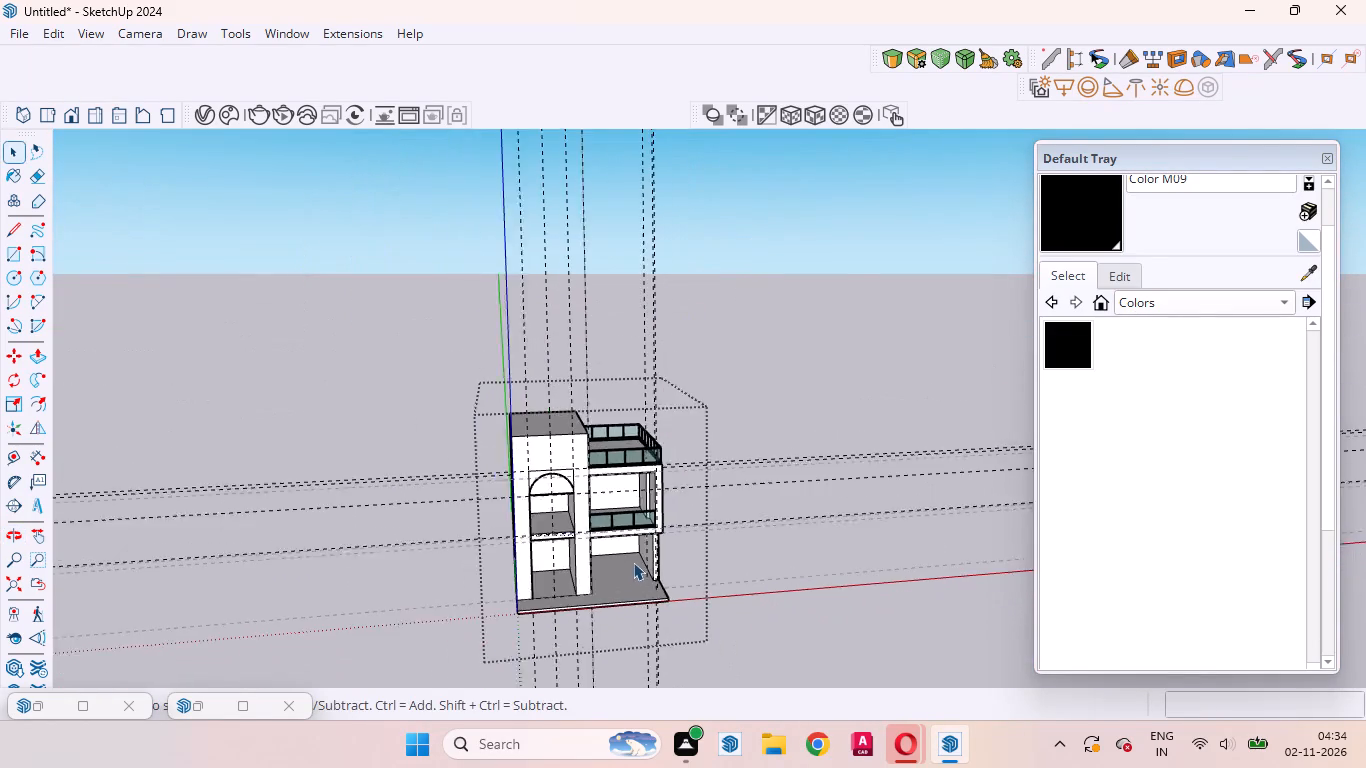
middle_drag(552, 554, 513, 419)
scroll(520, 471, up, 12)
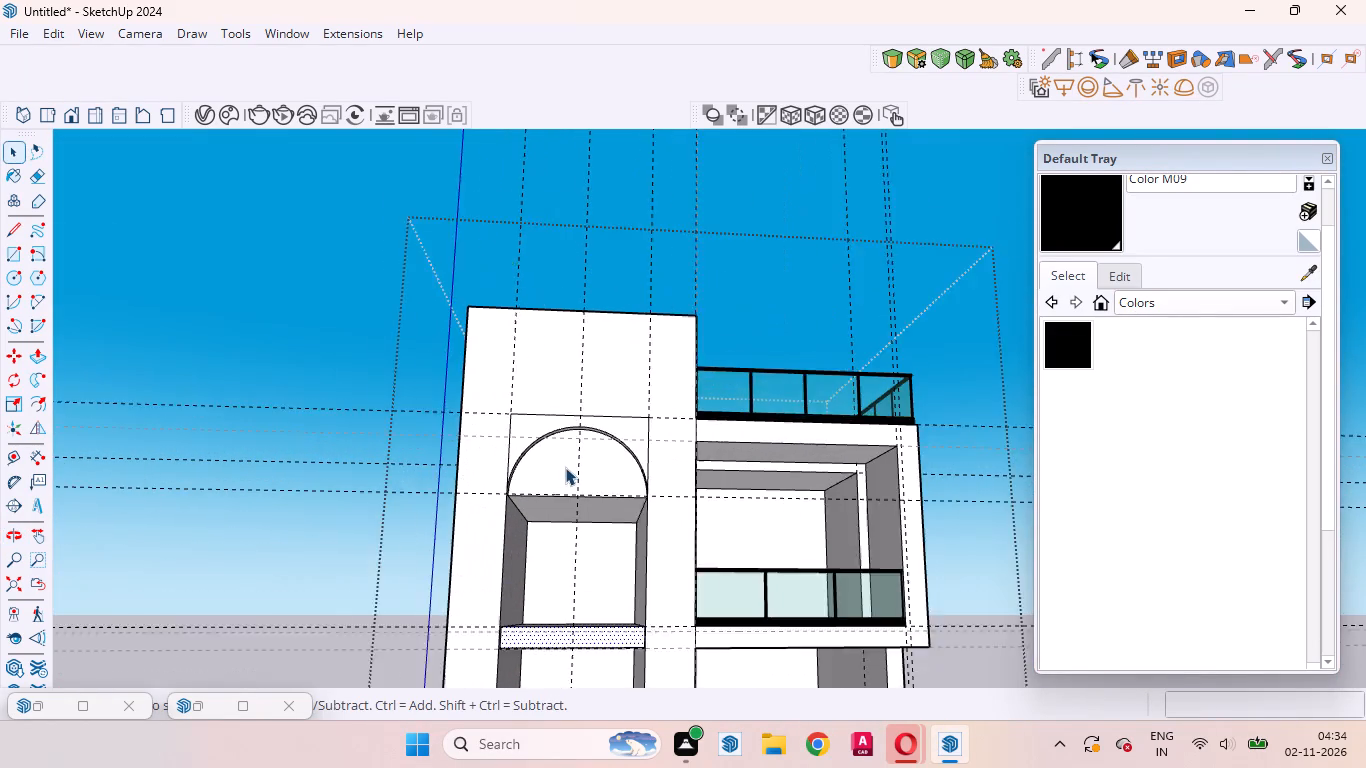
scroll(565, 467, up, 2)
scroll(566, 467, down, 3)
middle_drag(633, 438, 658, 510)
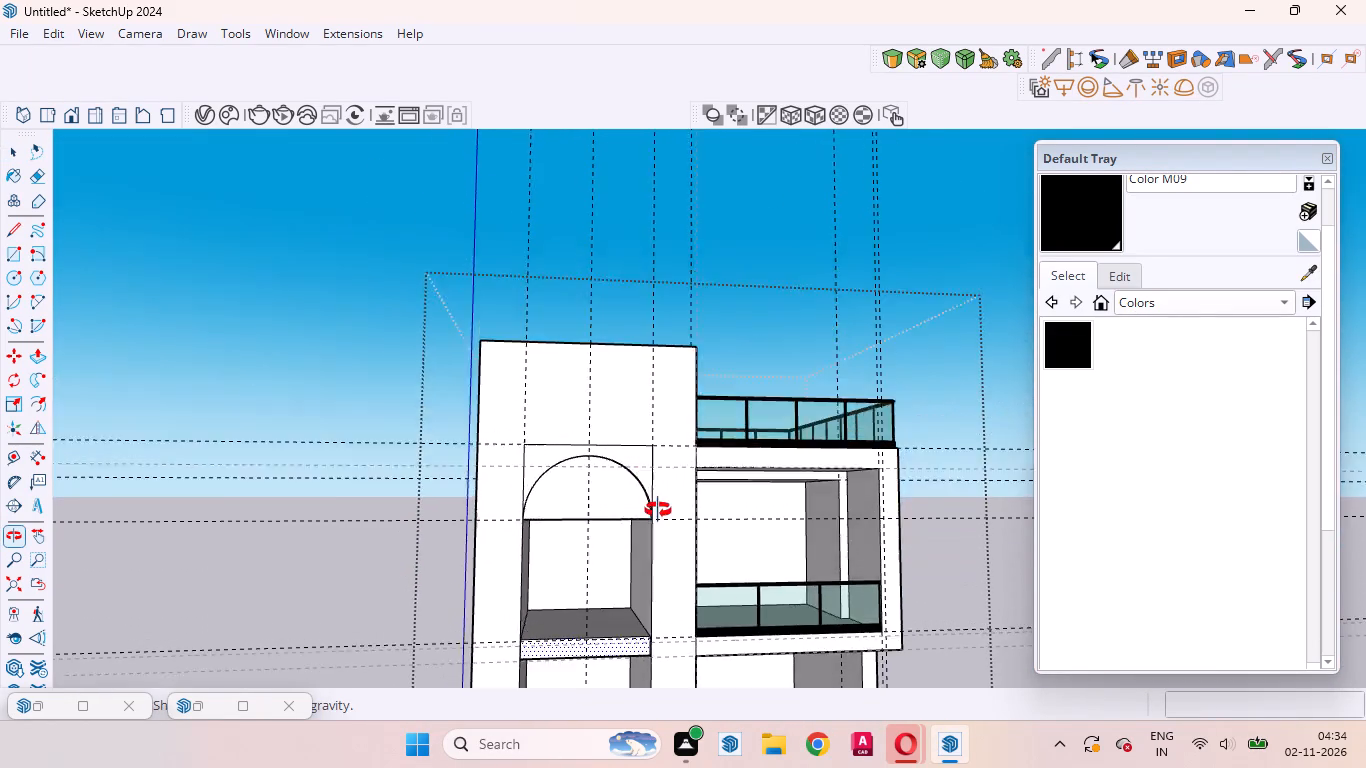
middle_drag(658, 510, 660, 541)
scroll(682, 466, up, 13)
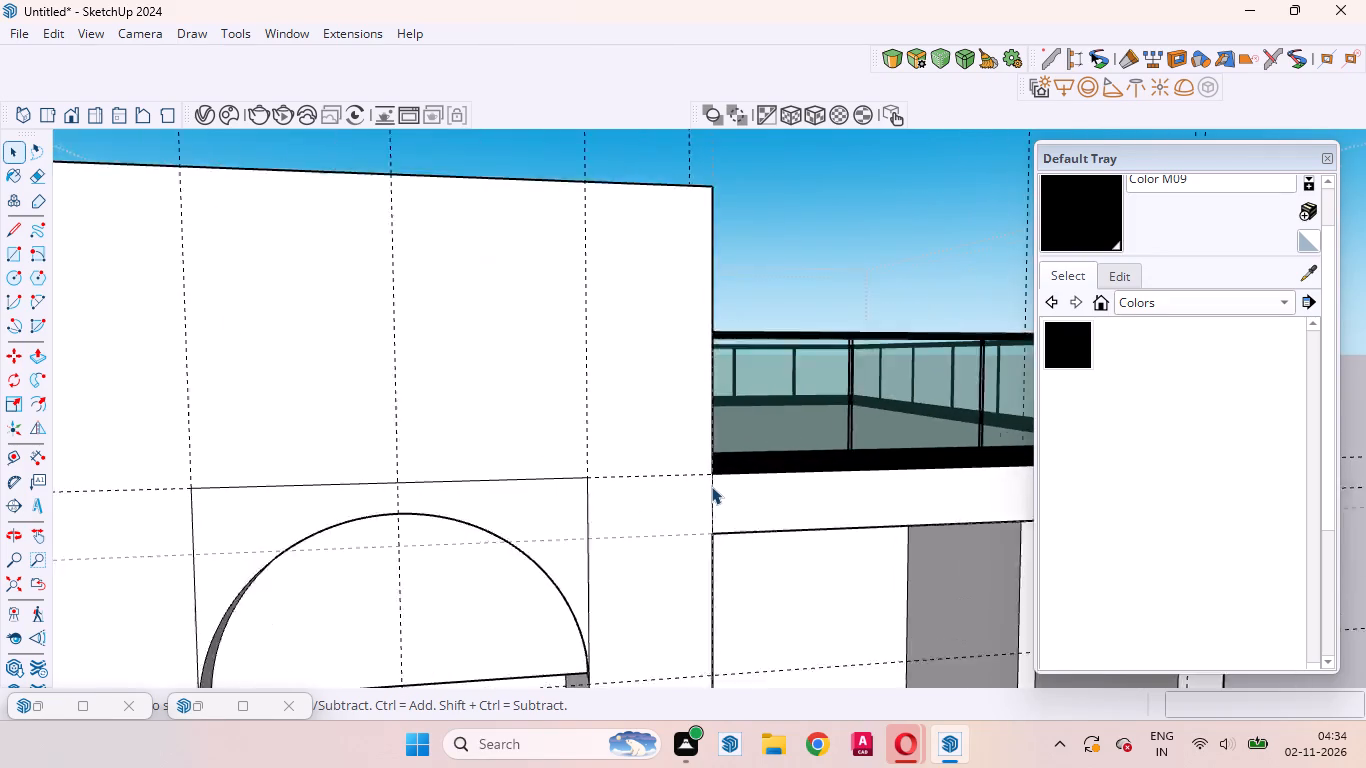
Undo the side block's openings, recesses, slab lines and arch, back to the plain tall rectangle outlined on its front face.
scroll(711, 486, up, 1)
scroll(708, 485, down, 10)
middle_drag(548, 487, 530, 431)
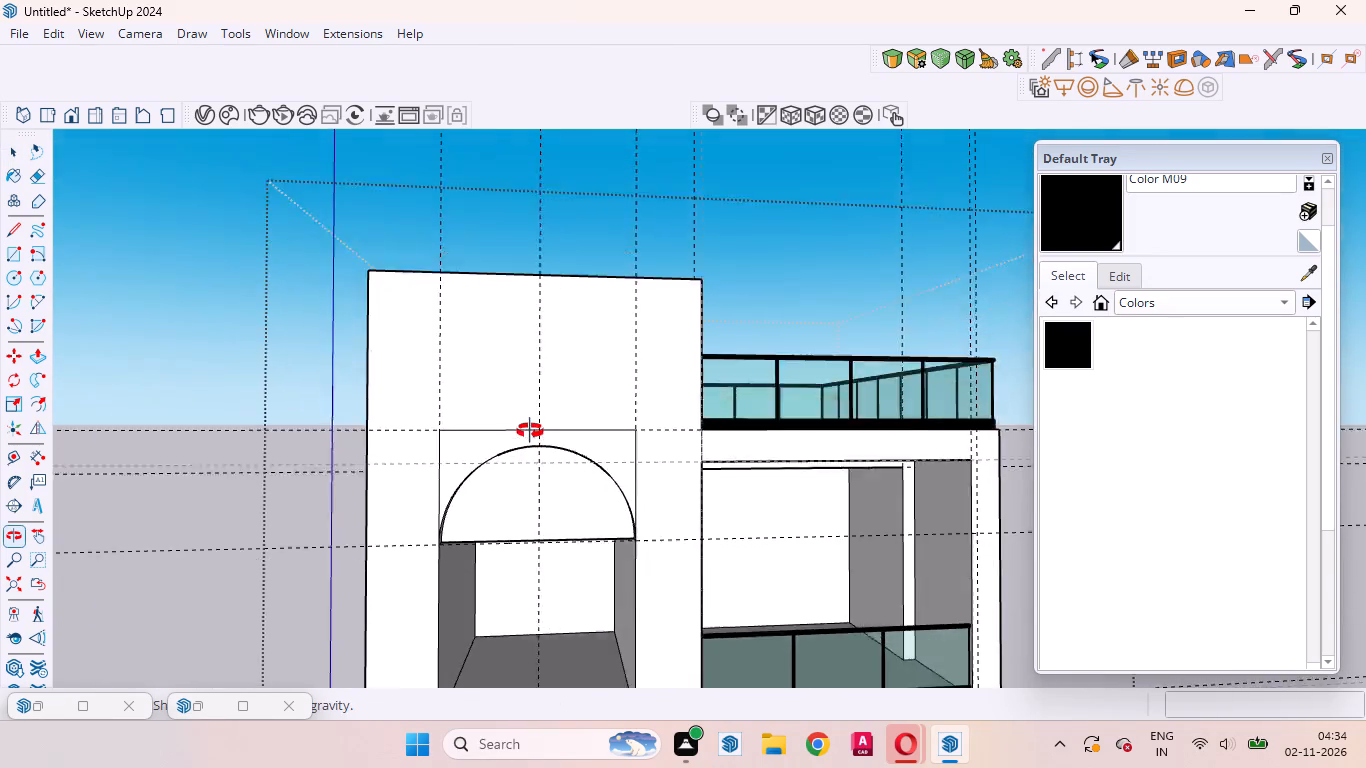
middle_drag(530, 431, 528, 436)
scroll(551, 422, down, 10)
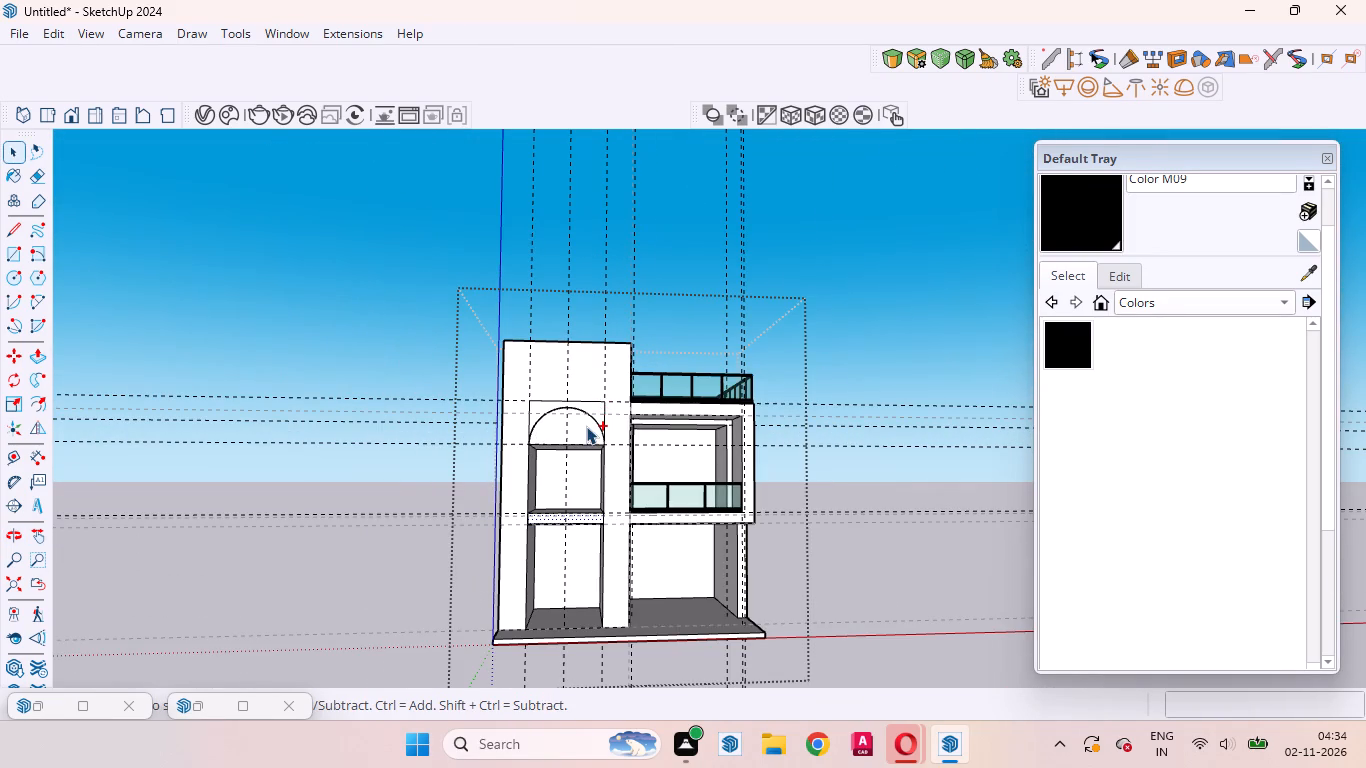
key(ctrl+z)
key(ctrl+z)
key(ctrl+z)
key(ctrl+z)
key(ctrl+z)
key(ctrl+z)
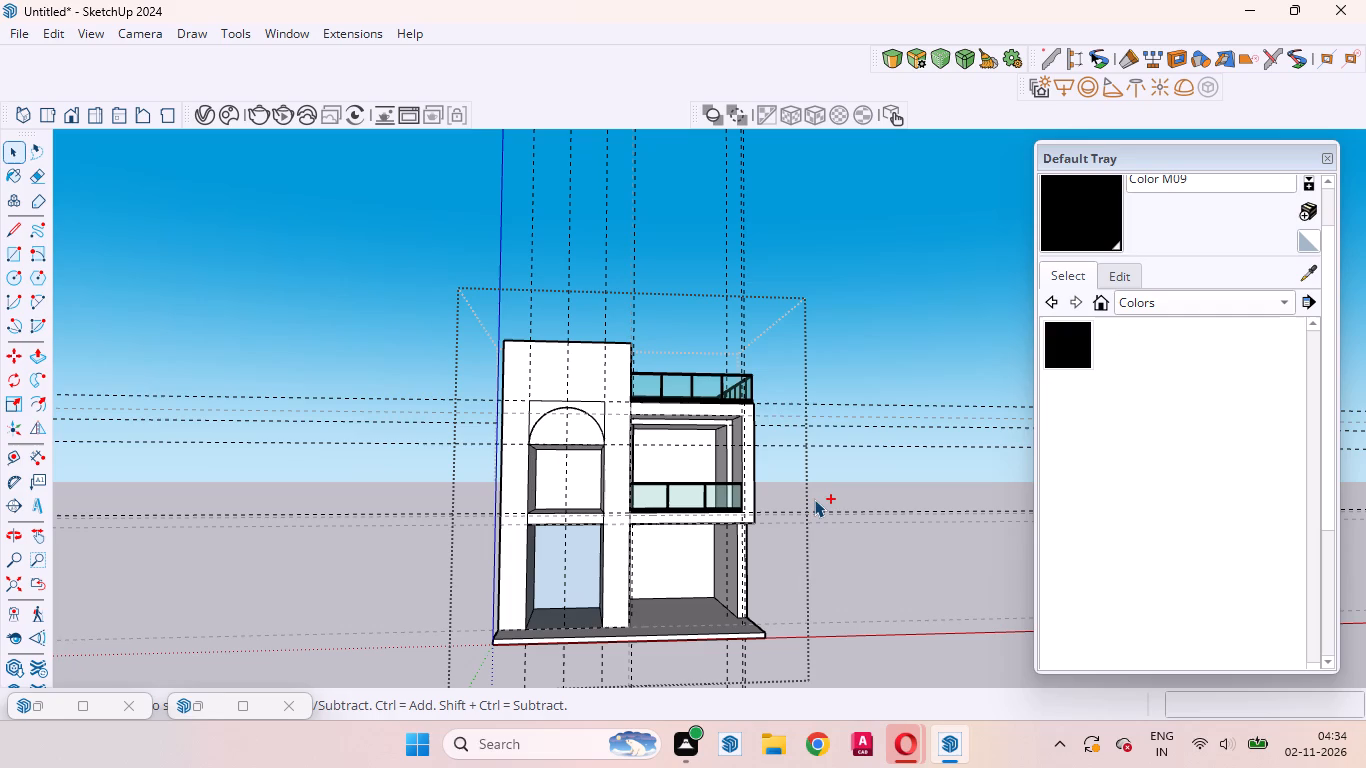
key(ctrl+z)
key(ctrl+z)
key(ctrl+z)
key(ctrl+z)
key(ctrl+z)
key(ctrl+z)
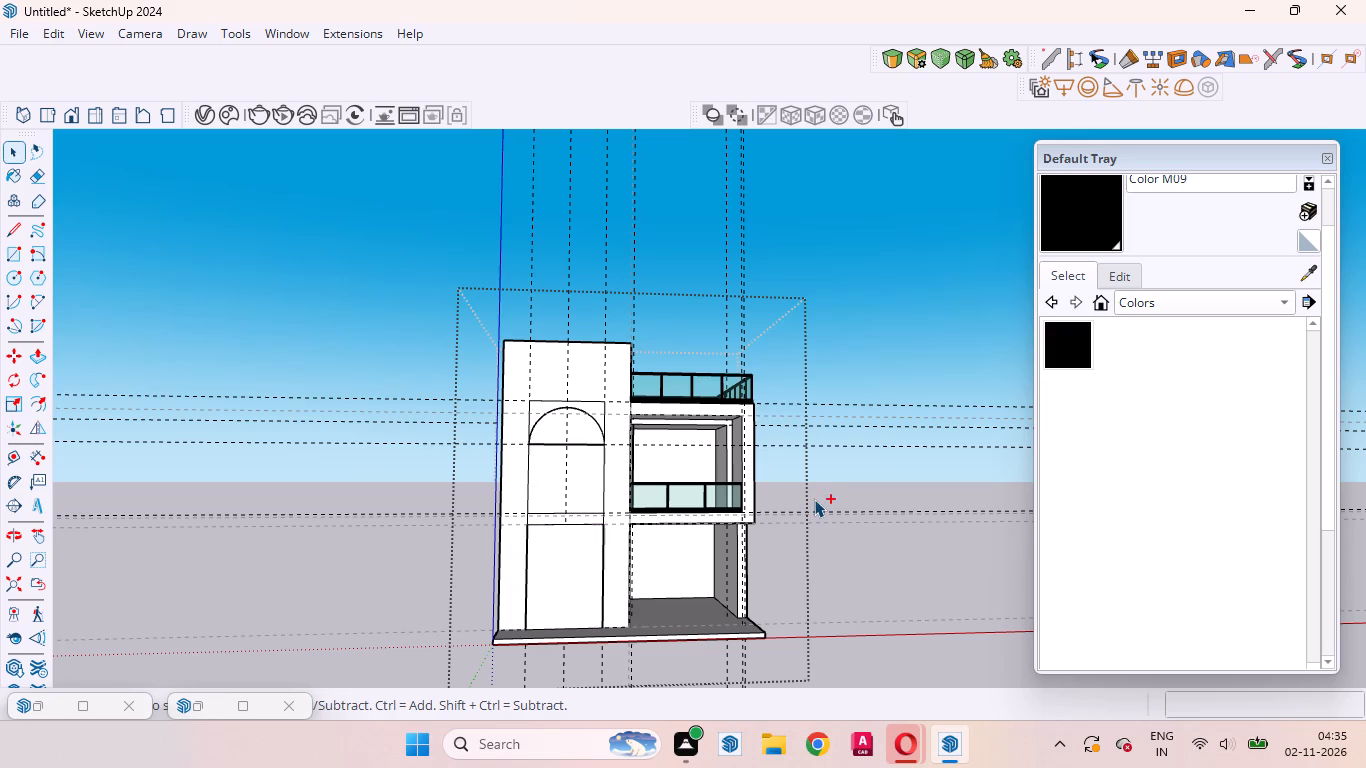
key(ctrl+z)
key(ctrl+z)
key(ctrl+z)
key(ctrl+z)
key(ctrl+z)
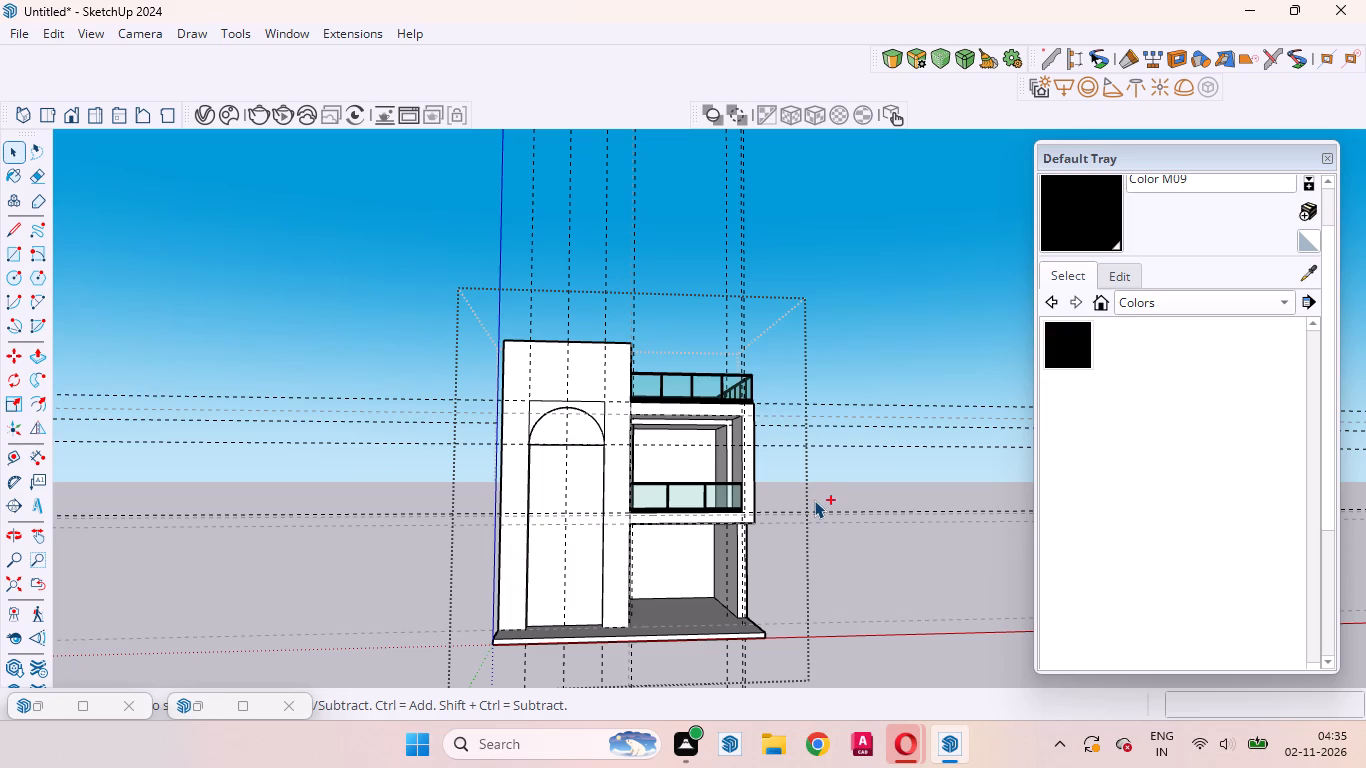
key(ctrl+z)
key(ctrl+z)
key(ctrl+z)
key(ctrl+z)
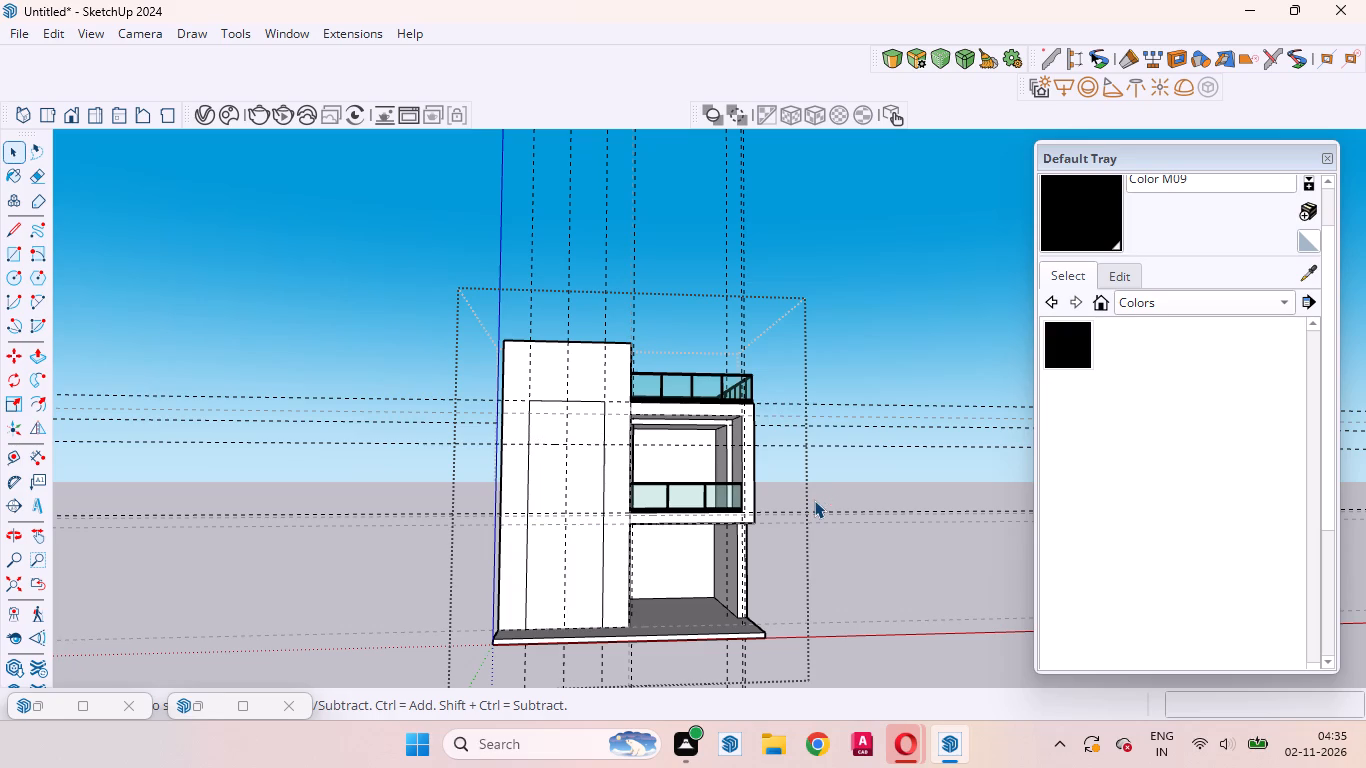
Draw a tangent arc with a chord of about 4' 9" from the rectangle's top-edge midpoint to its left edge.
scroll(516, 391, up, 13)
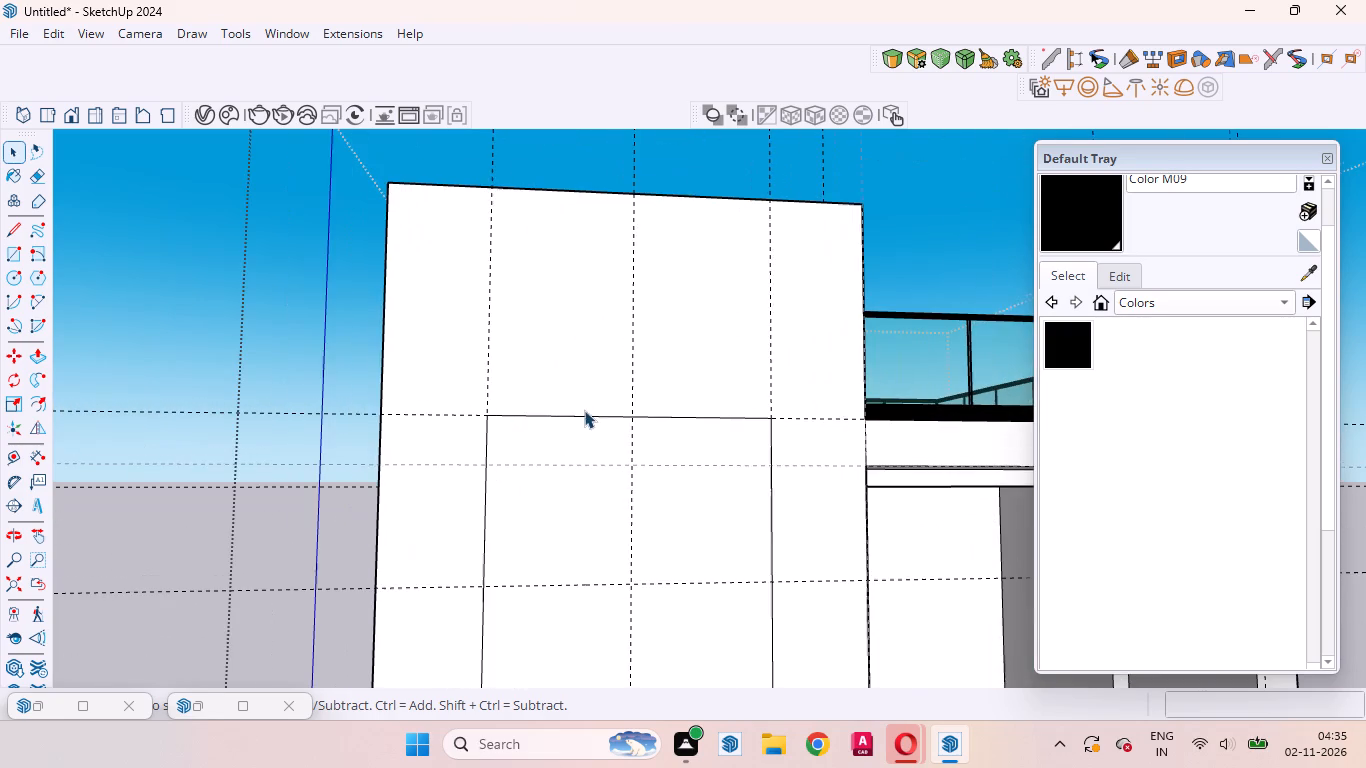
scroll(588, 423, down, 5)
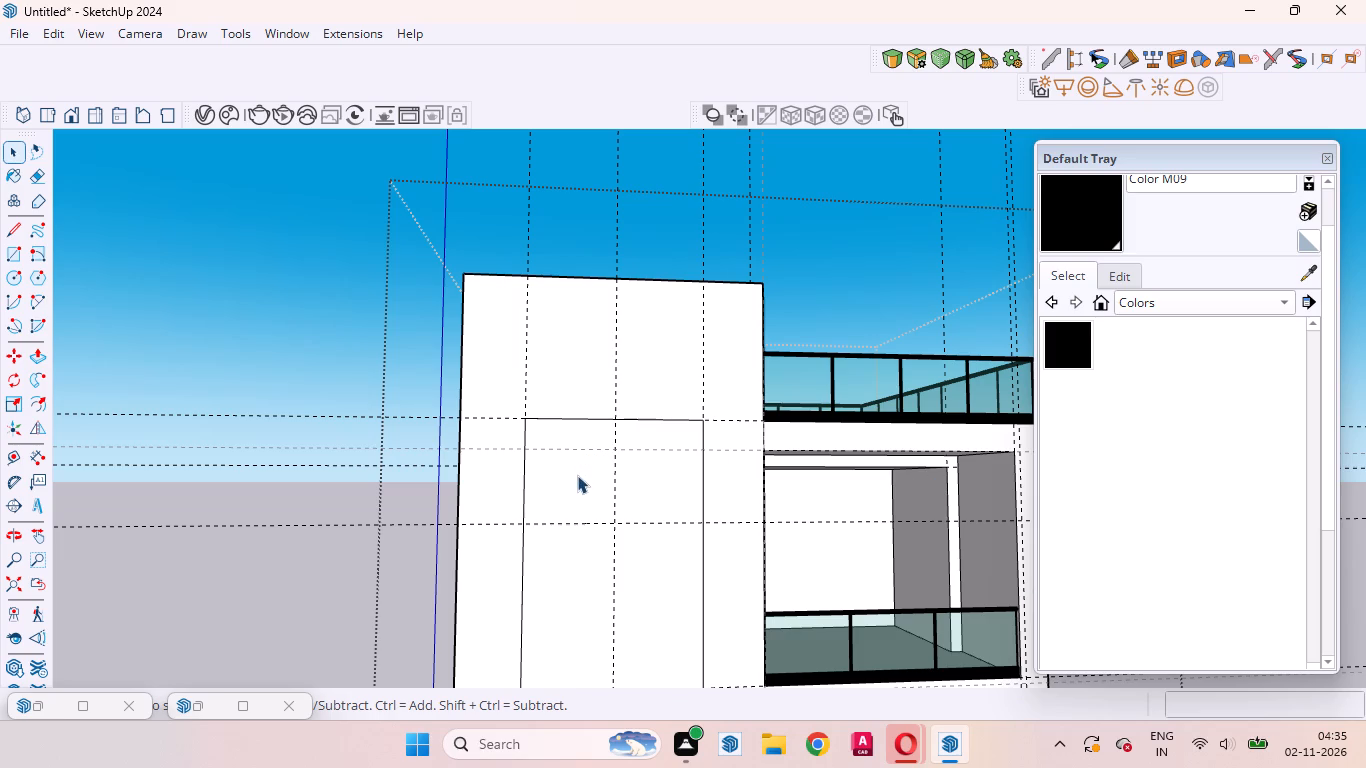
key(a)
key(Return)
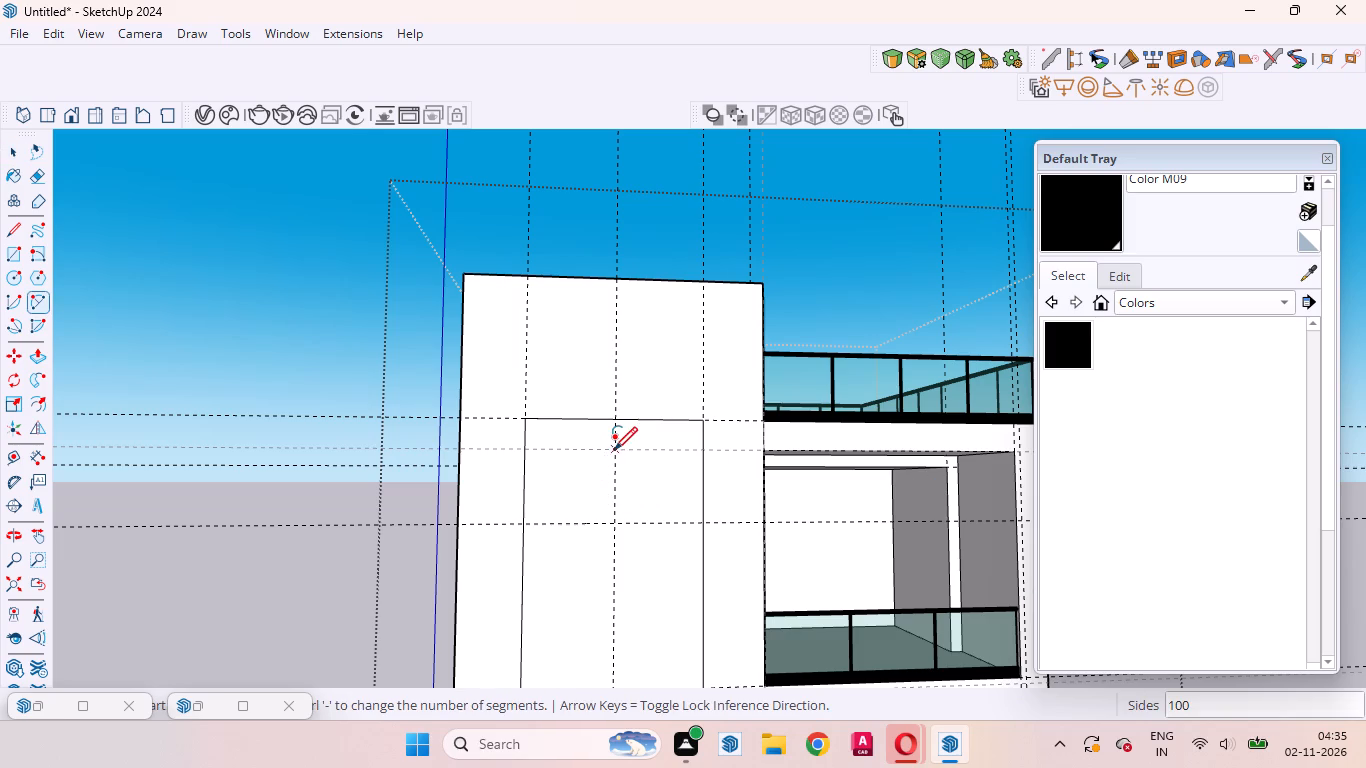
scroll(614, 450, up, 3)
click(614, 406)
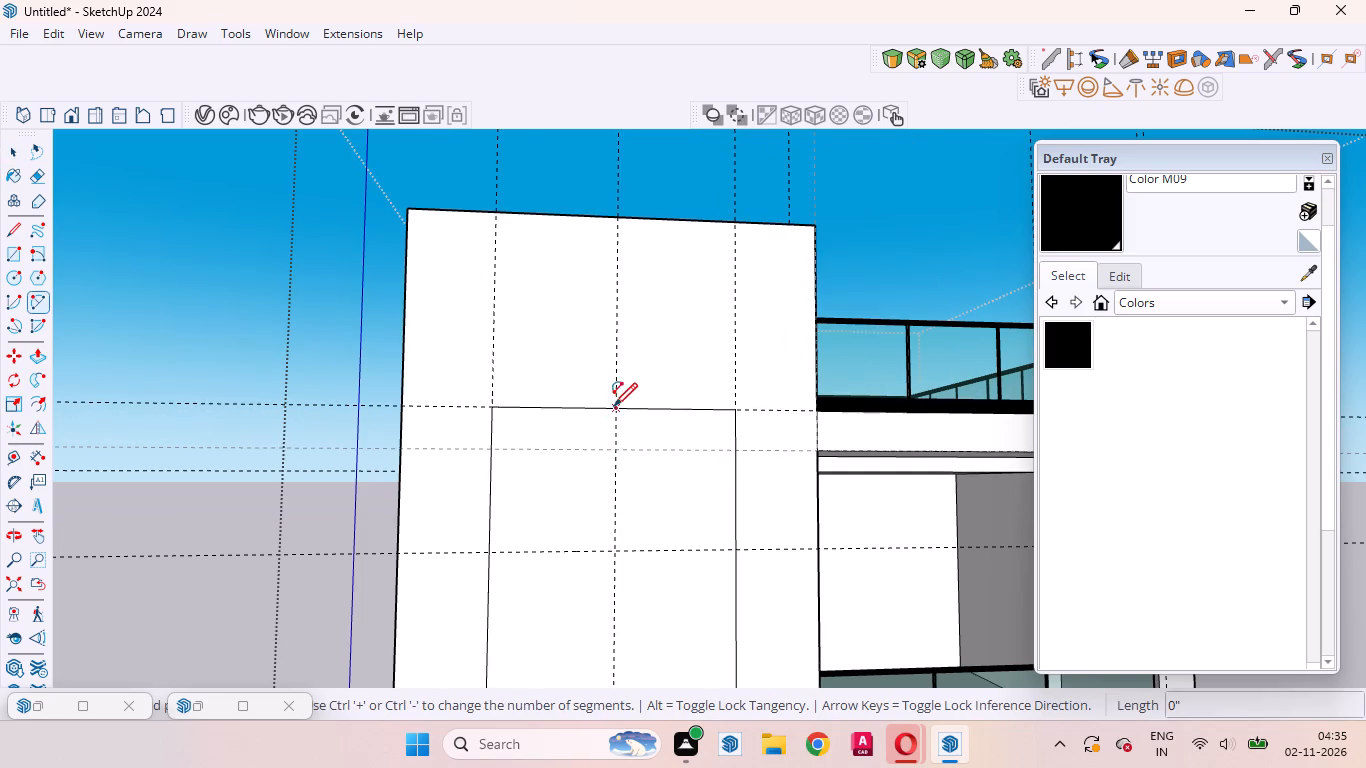
double_click(492, 509)
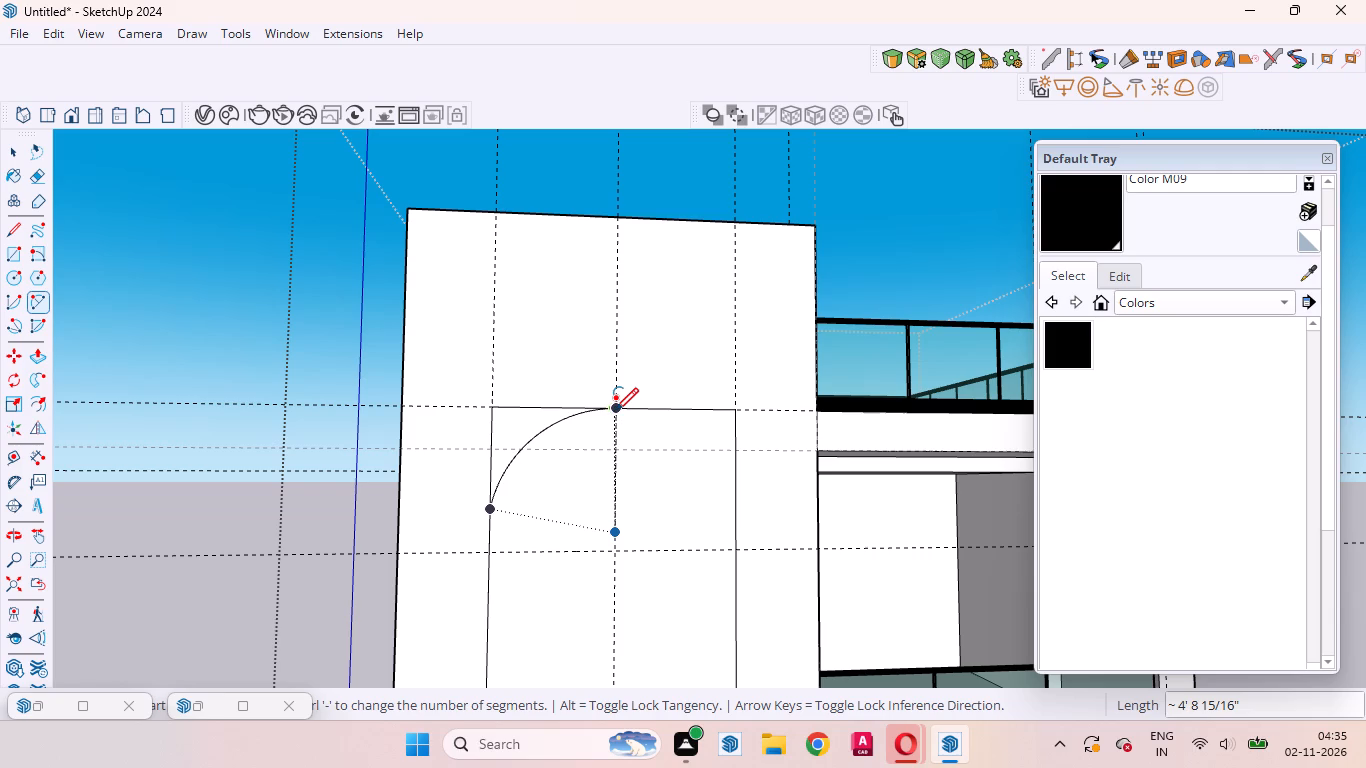
click(616, 411)
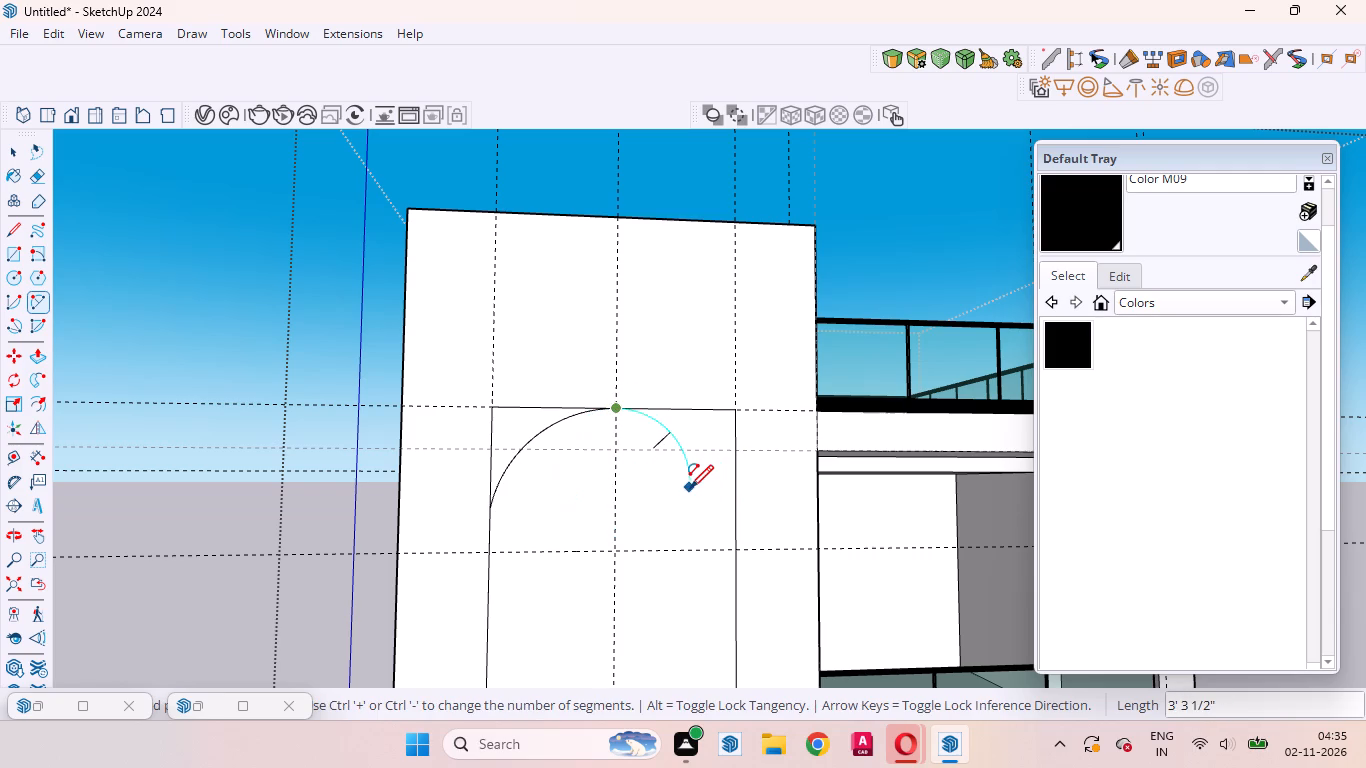
key(space)
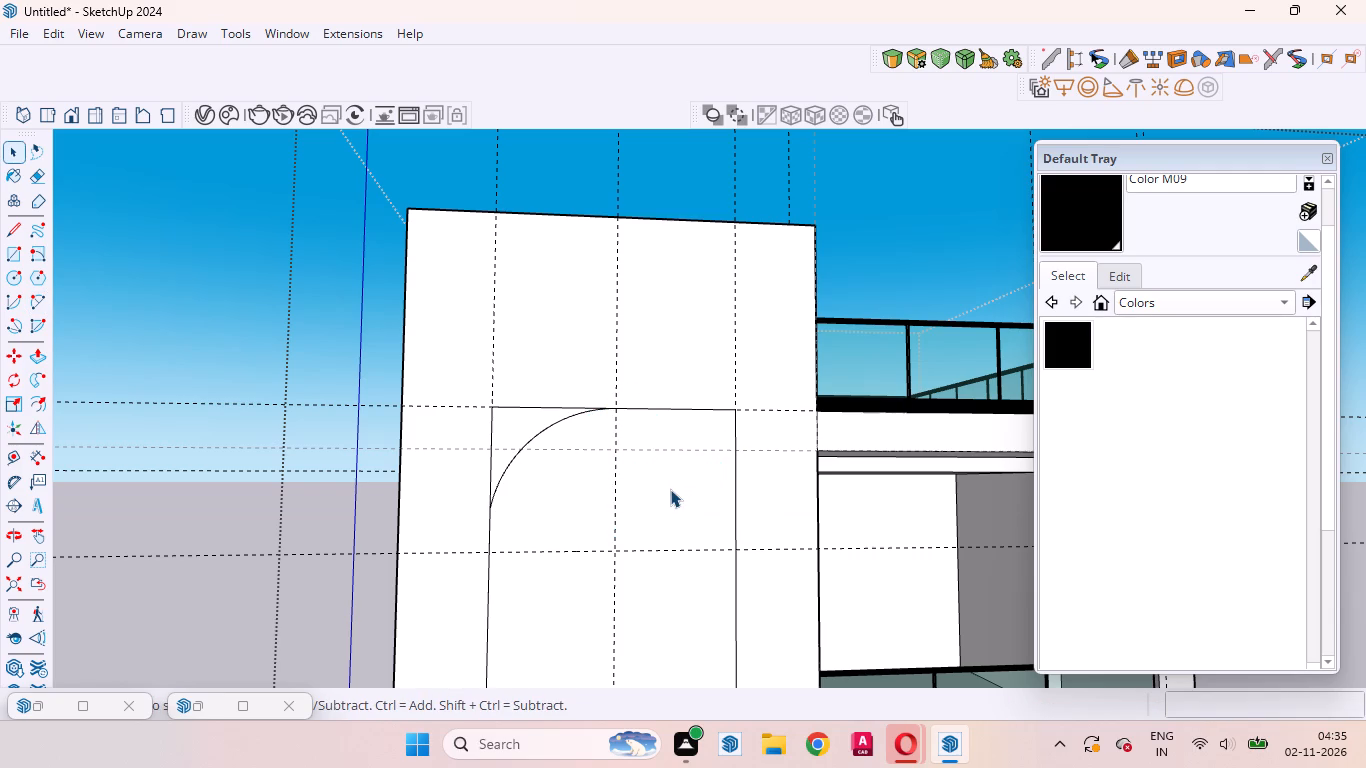
Place a horizontal guide about 1' 4" above the nearest guide below, through the left arc's lower end.
key(t)
scroll(475, 553, up, 7)
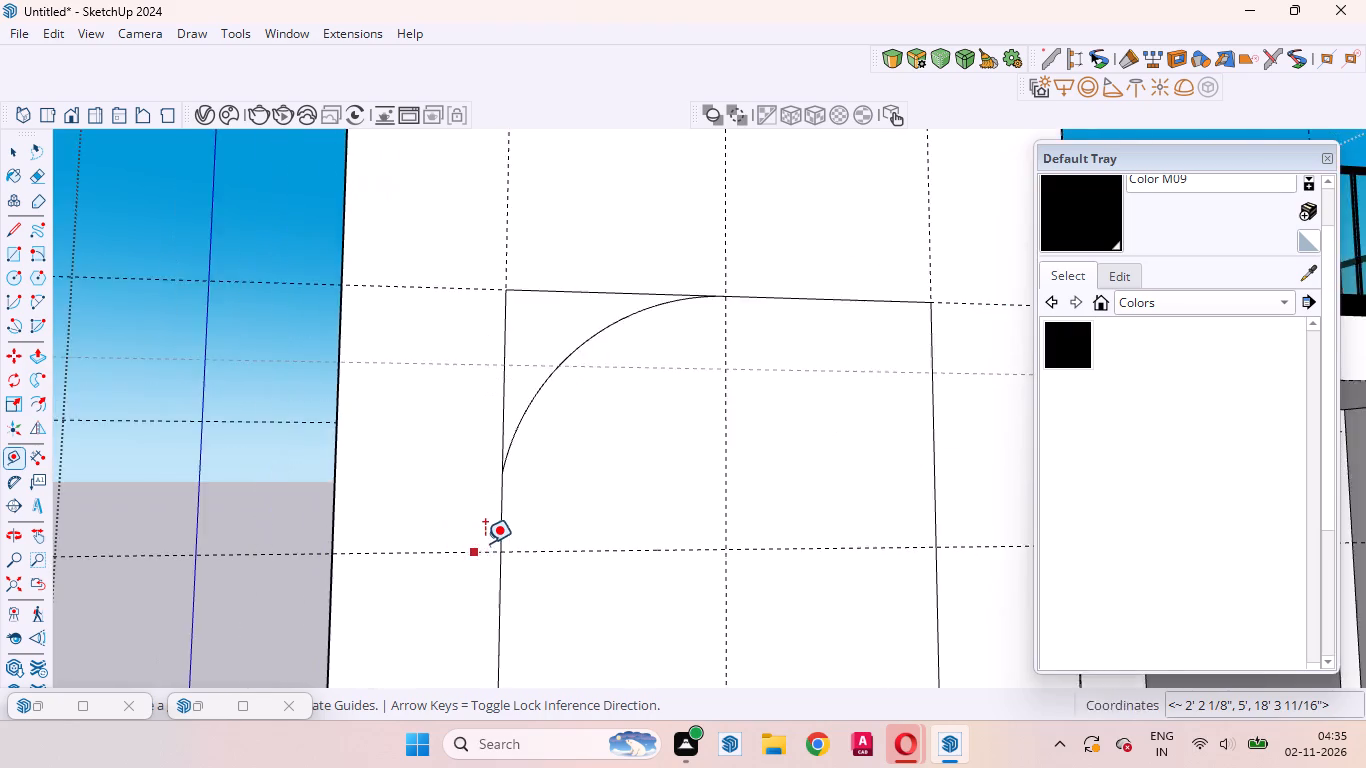
scroll(485, 543, up, 4)
click(561, 555)
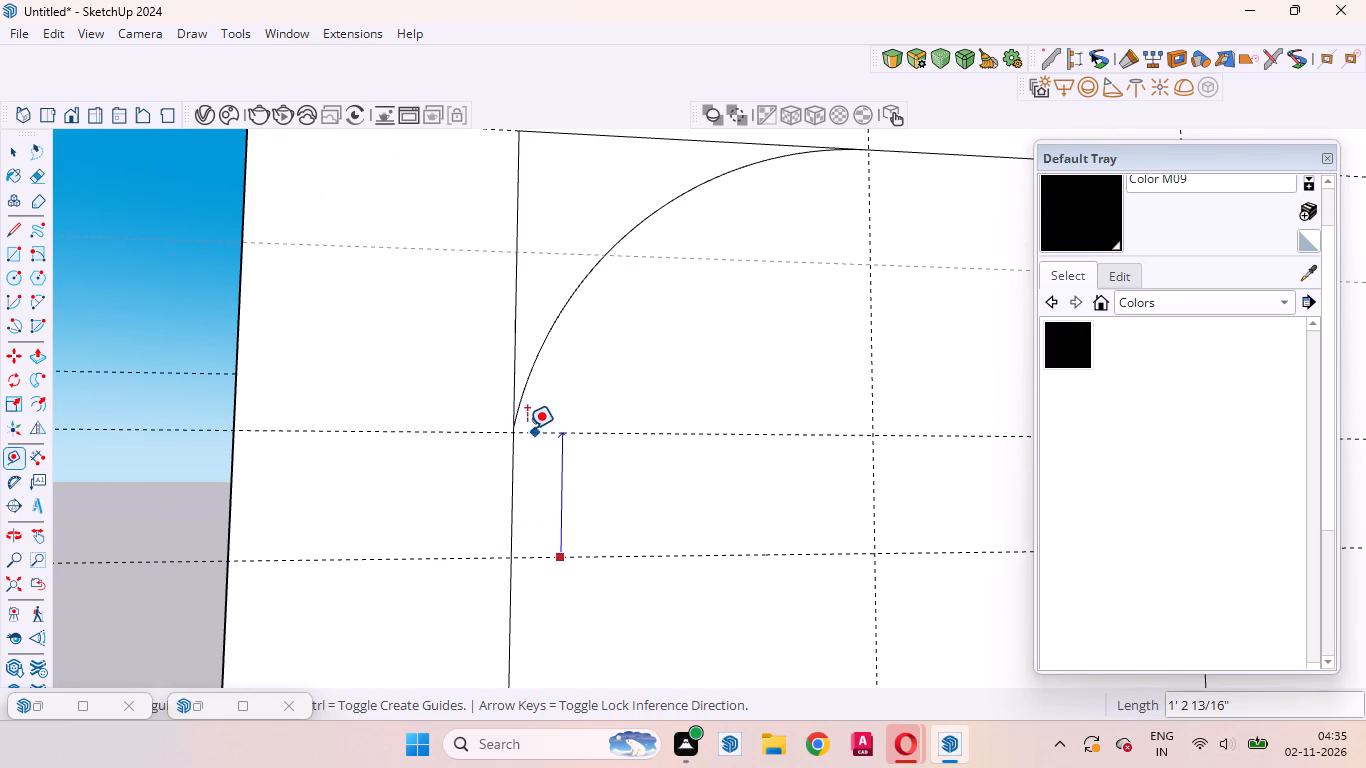
click(515, 422)
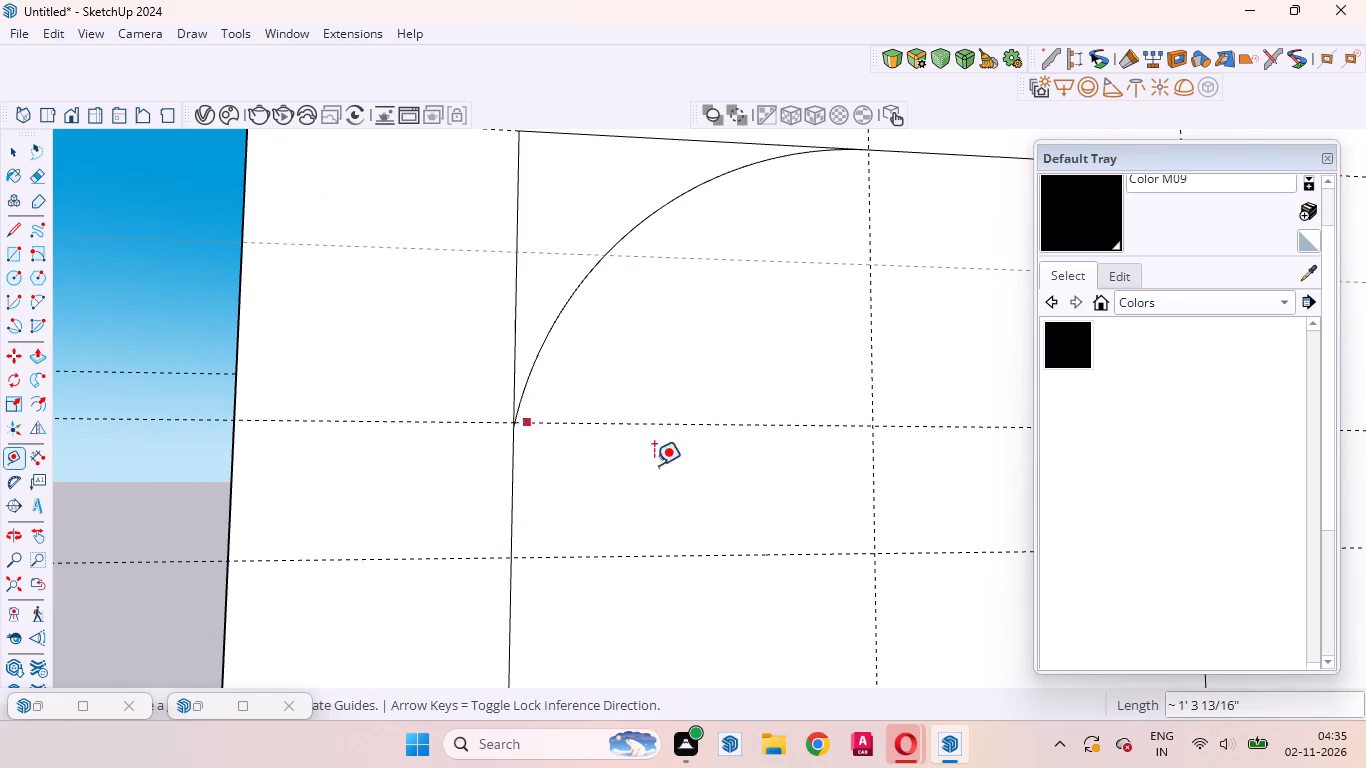
scroll(583, 610, down, 5)
key(space)
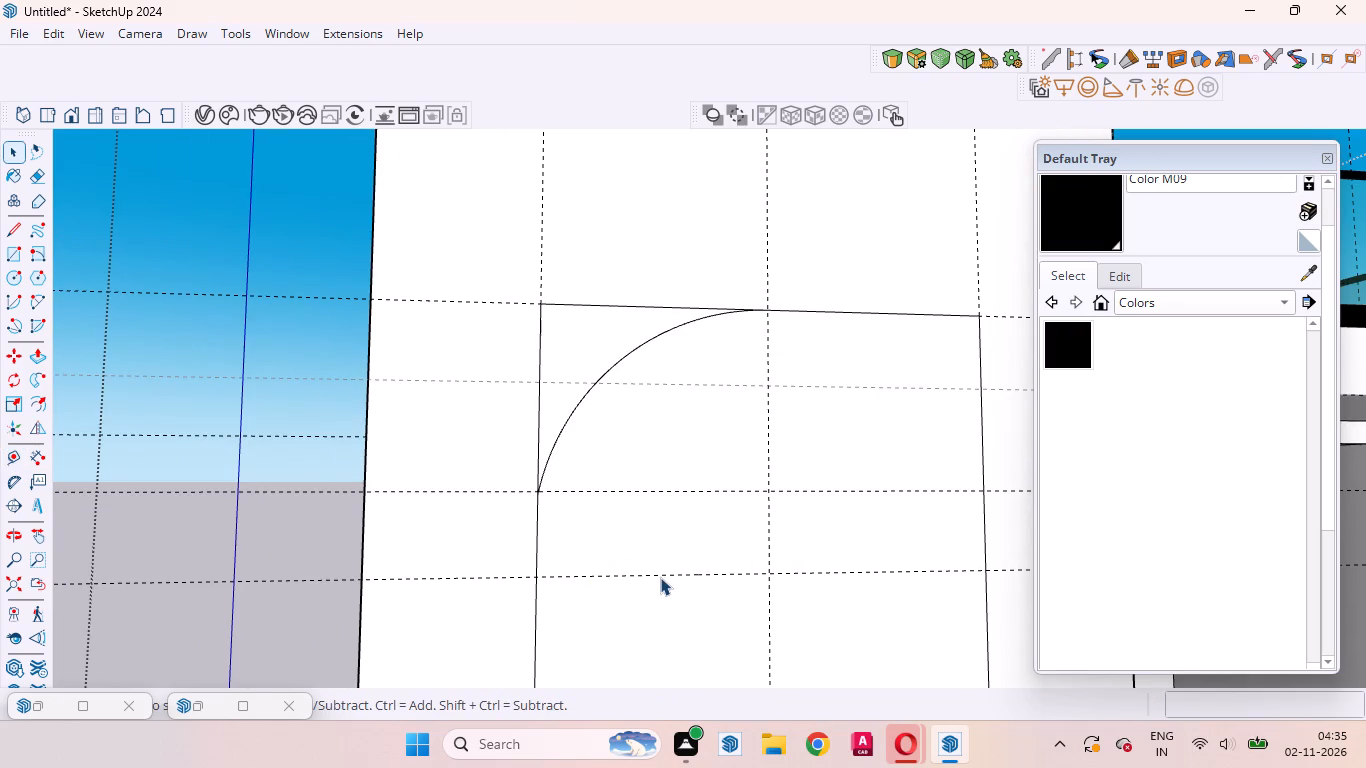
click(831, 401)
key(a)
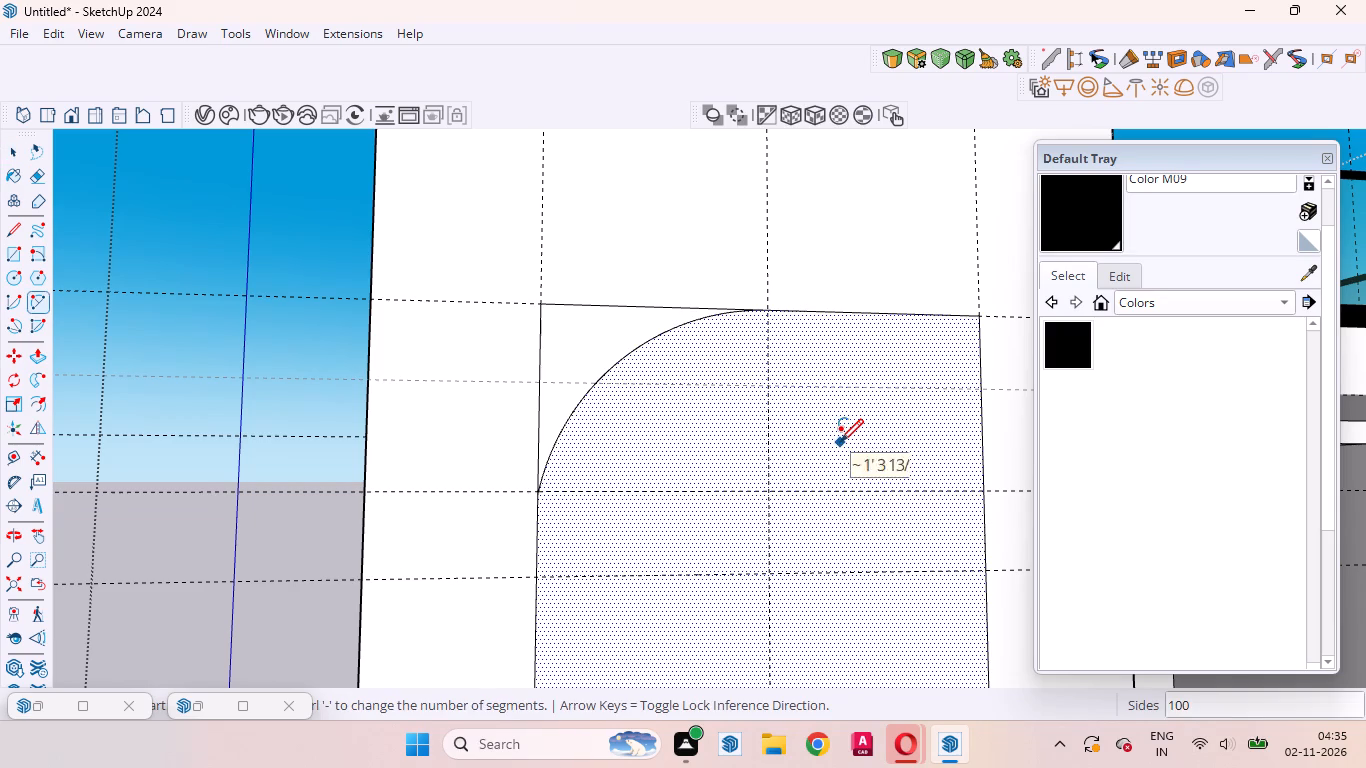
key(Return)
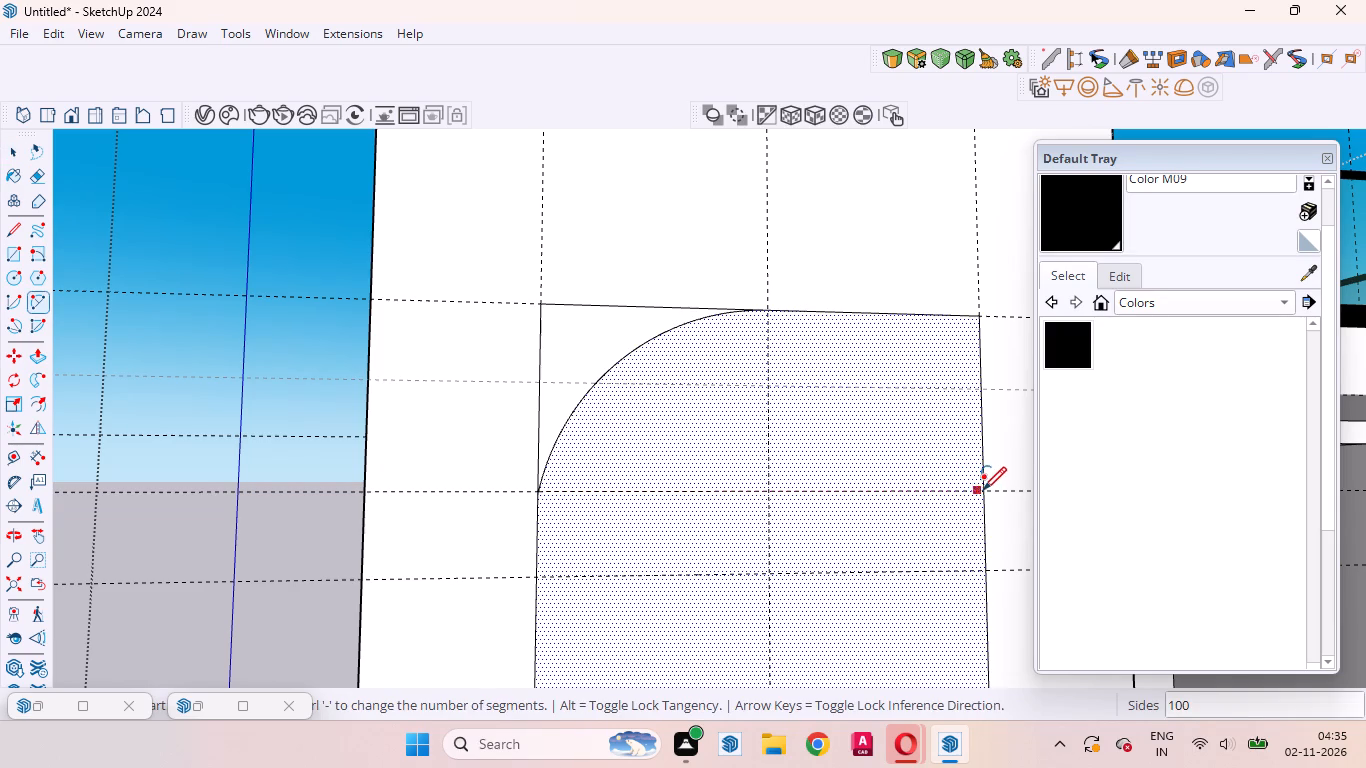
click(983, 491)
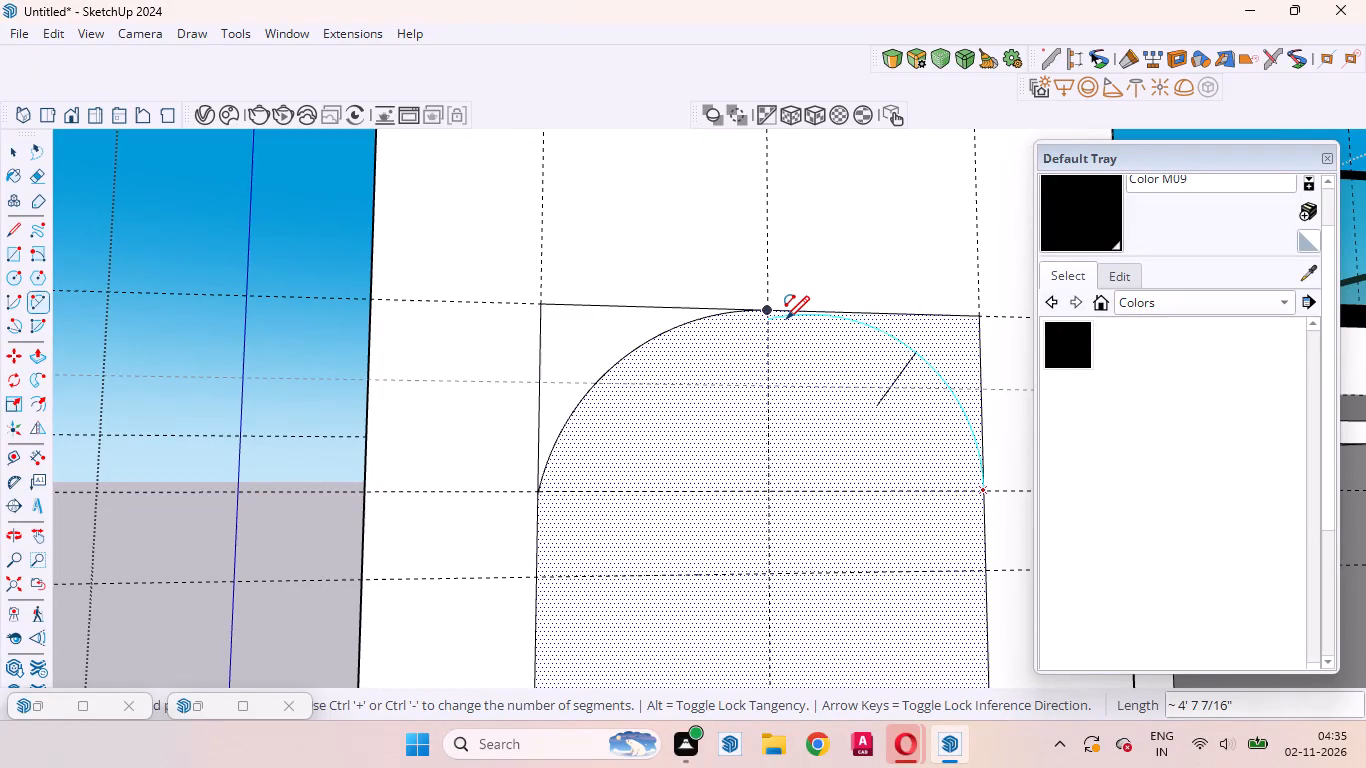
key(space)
Draw the matching right arc, chord about 4' 9", from the top-edge midpoint to the guide's crossing with the right edge.
scroll(775, 321, up, 1)
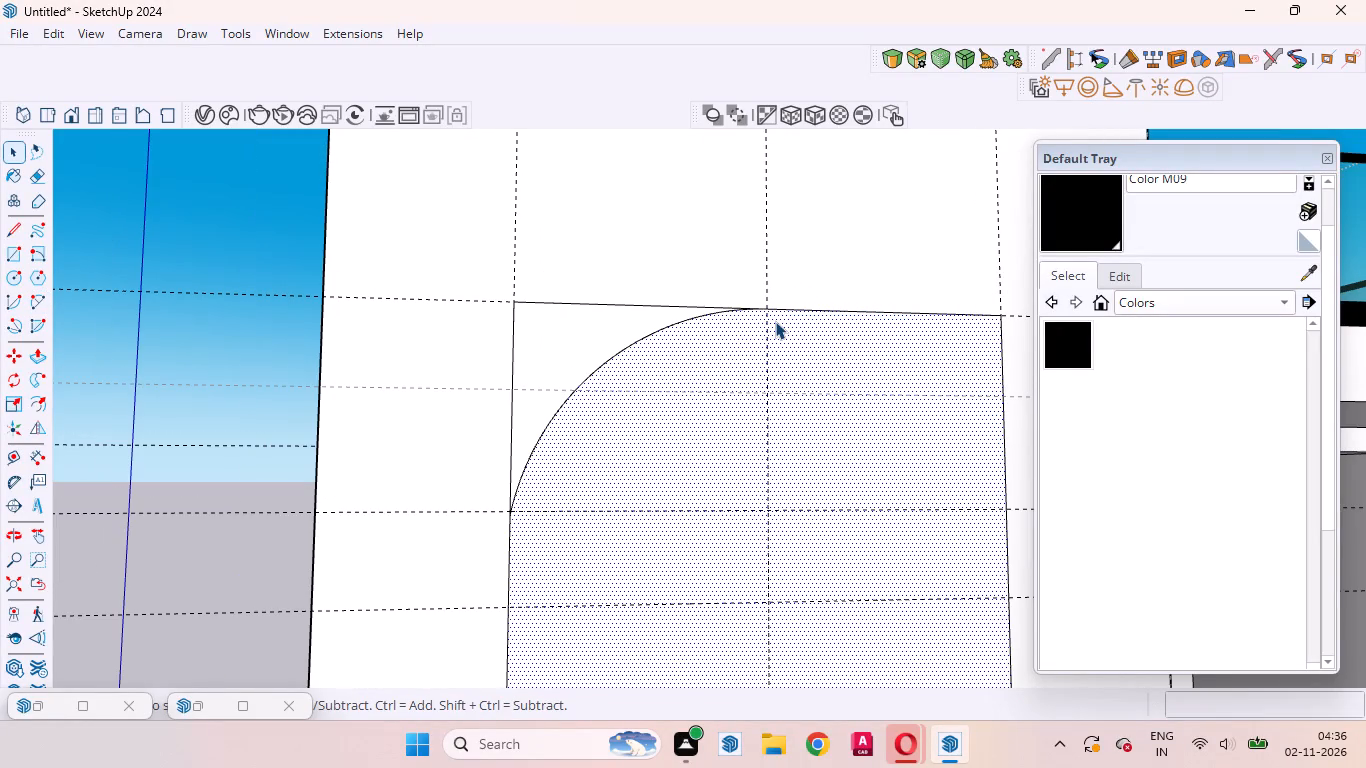
key(a)
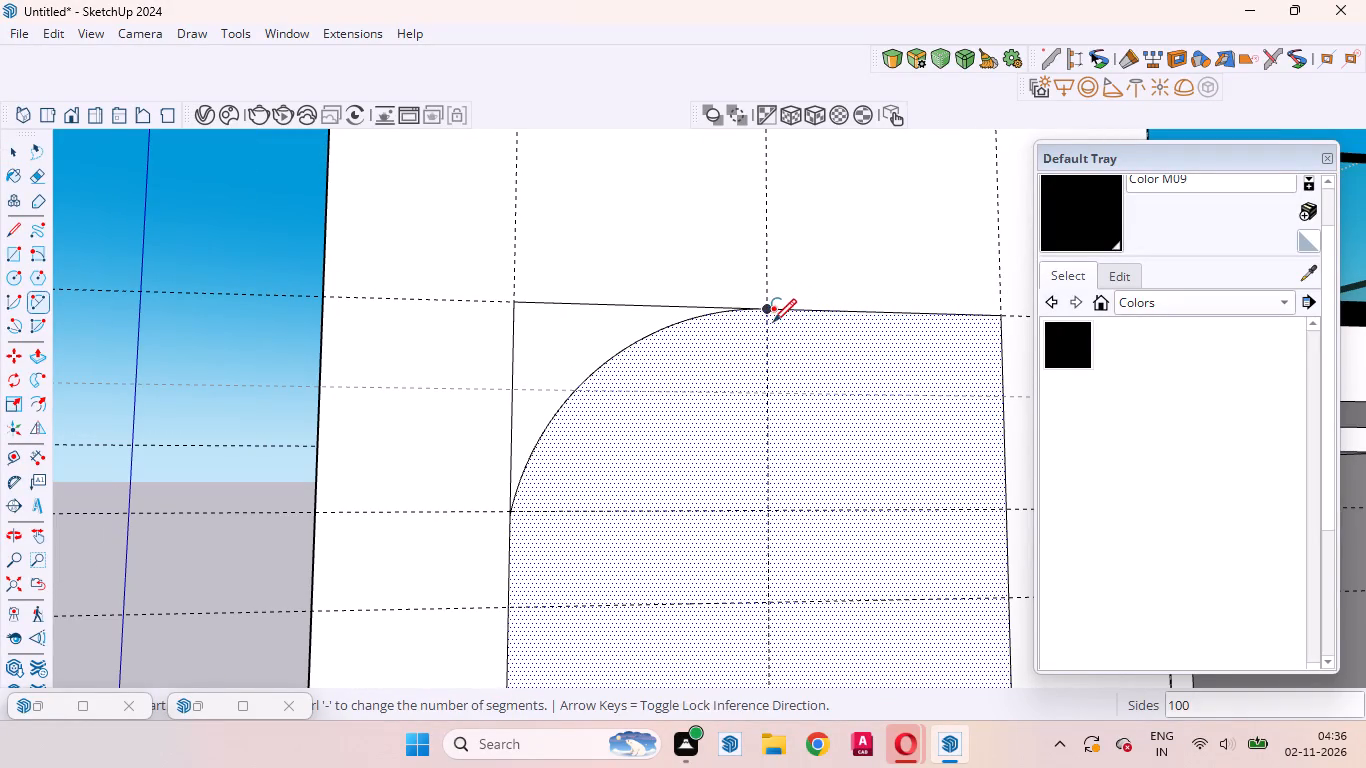
click(771, 309)
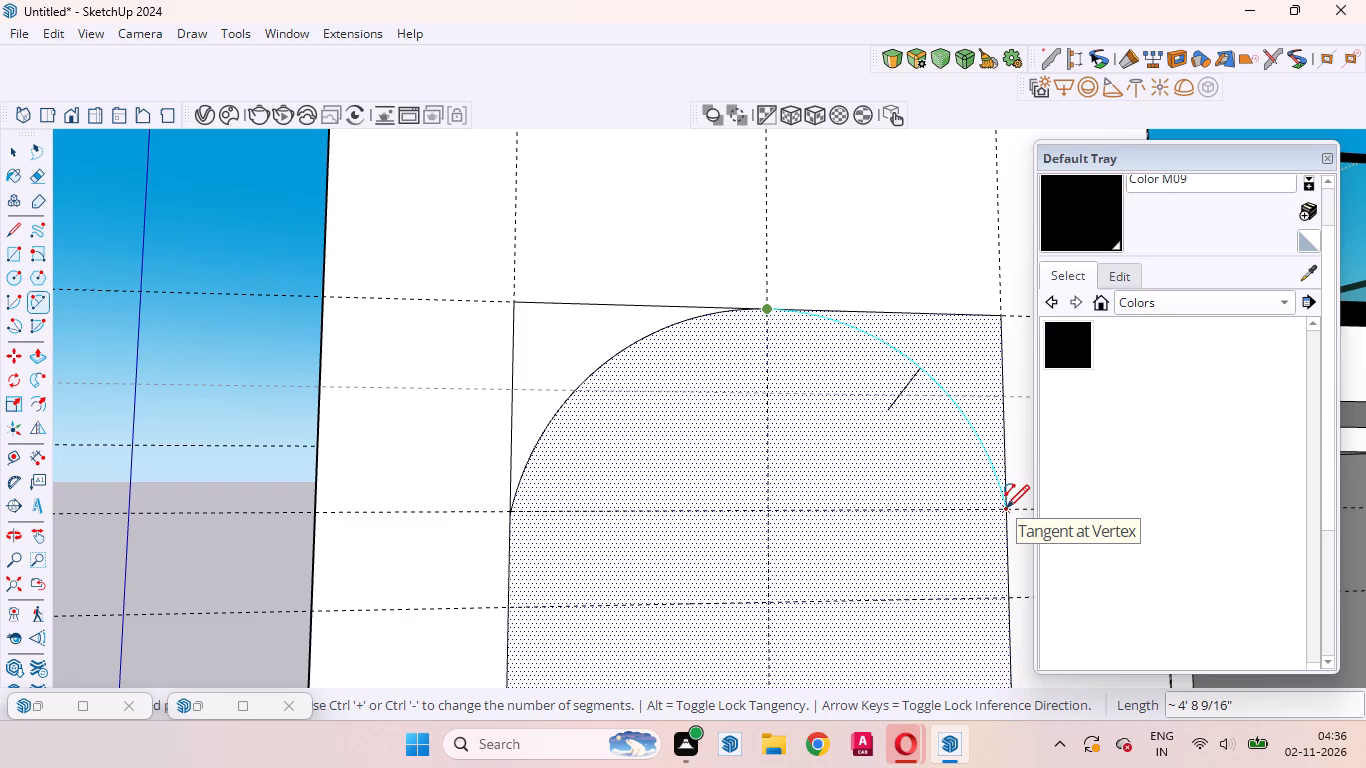
double_click(1006, 508)
key(space)
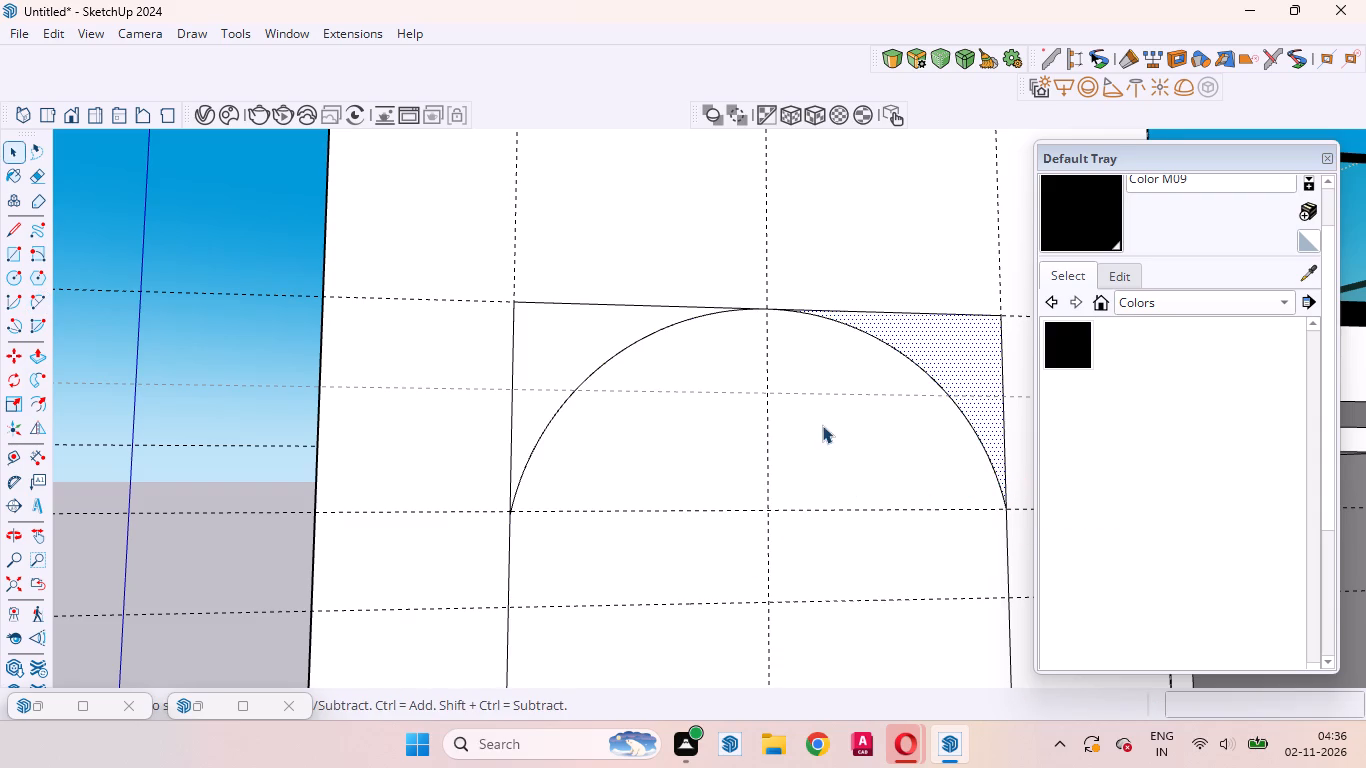
Draw a 7' 4" horizontal line joining the two lower ends of the arch, separating it from the face below.
scroll(818, 363, down, 17)
middle_drag(819, 406, 803, 538)
scroll(798, 474, up, 5)
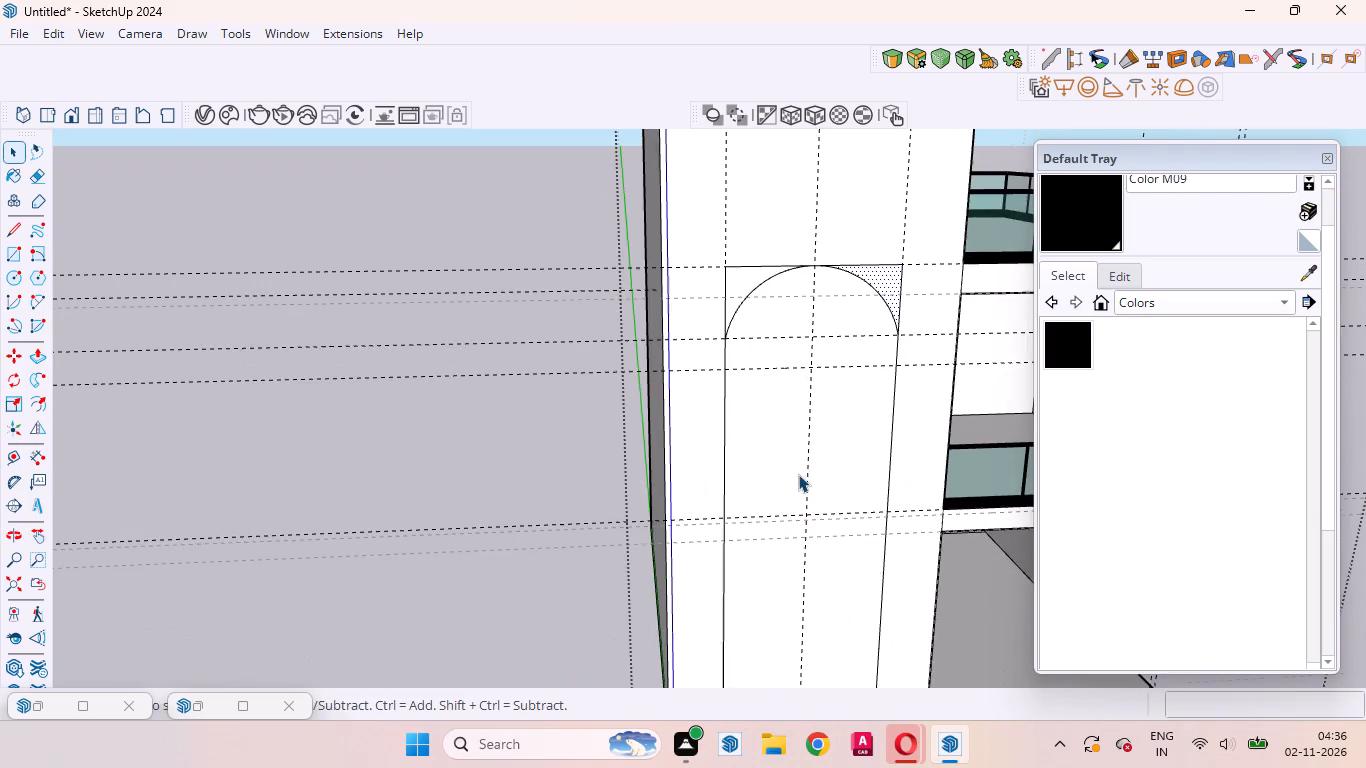
scroll(797, 465, up, 3)
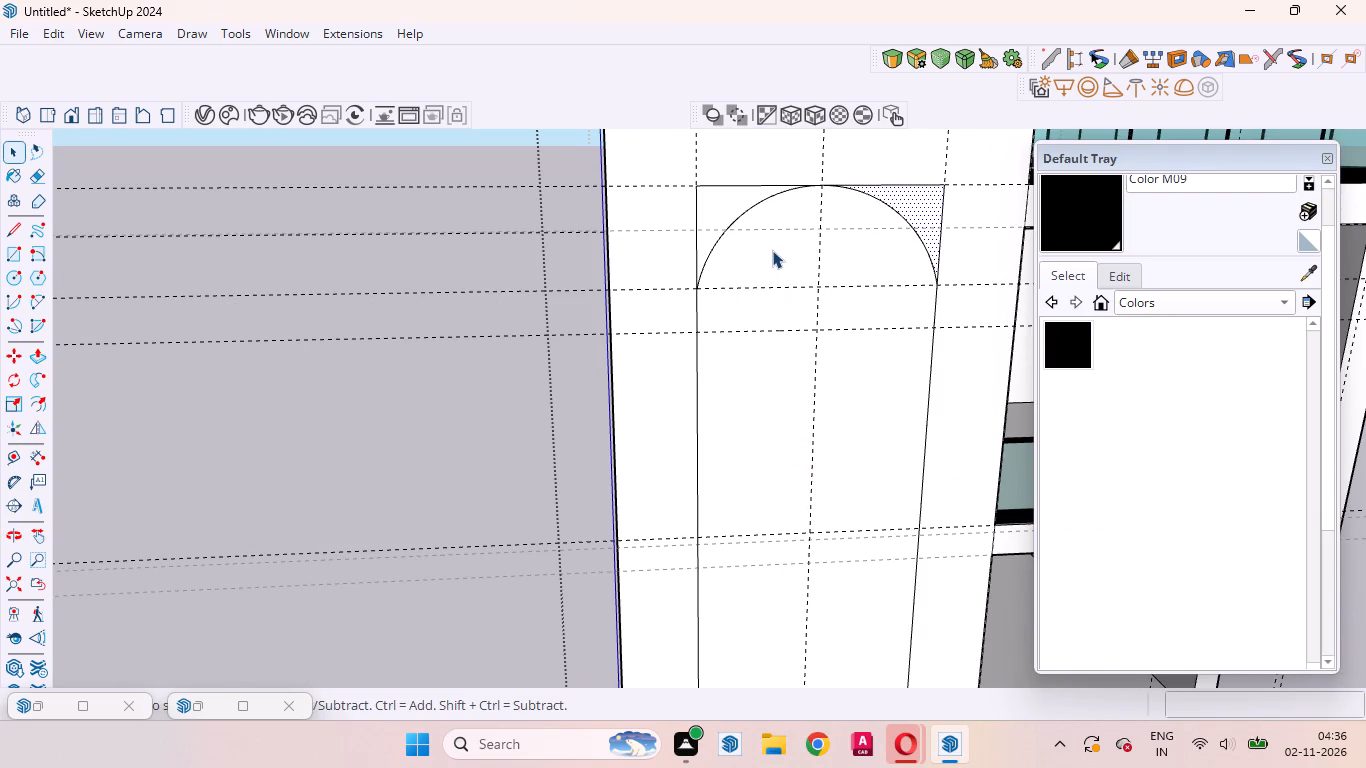
click(771, 249)
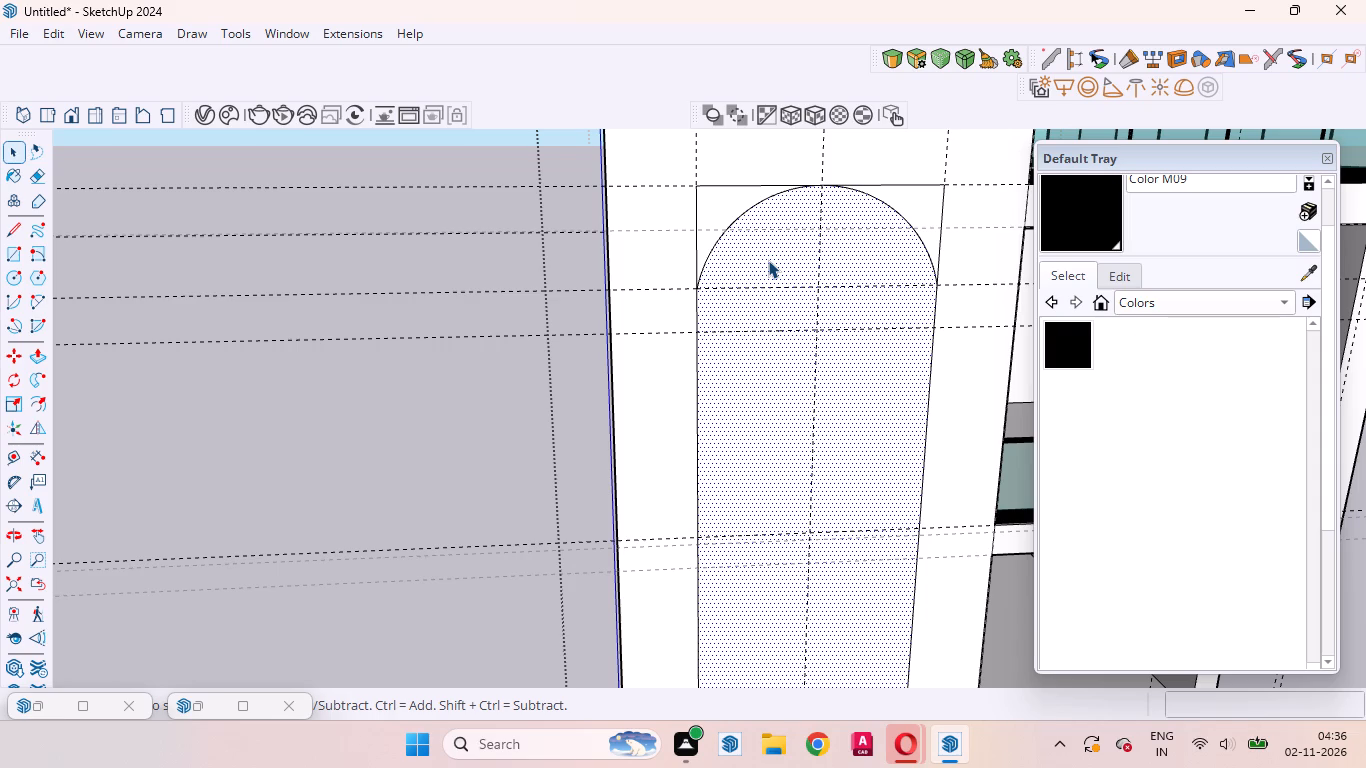
key(l)
scroll(716, 382, down, 2)
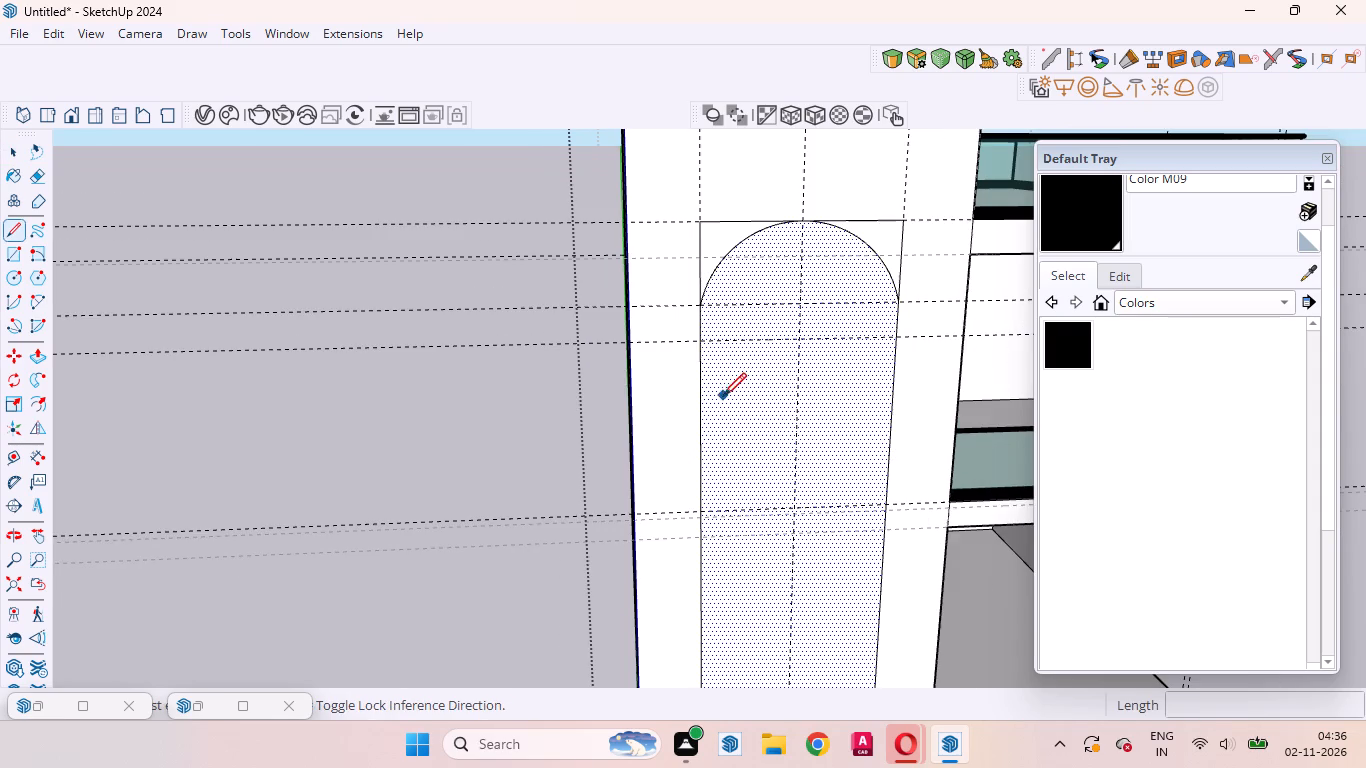
middle_drag(706, 380, 674, 342)
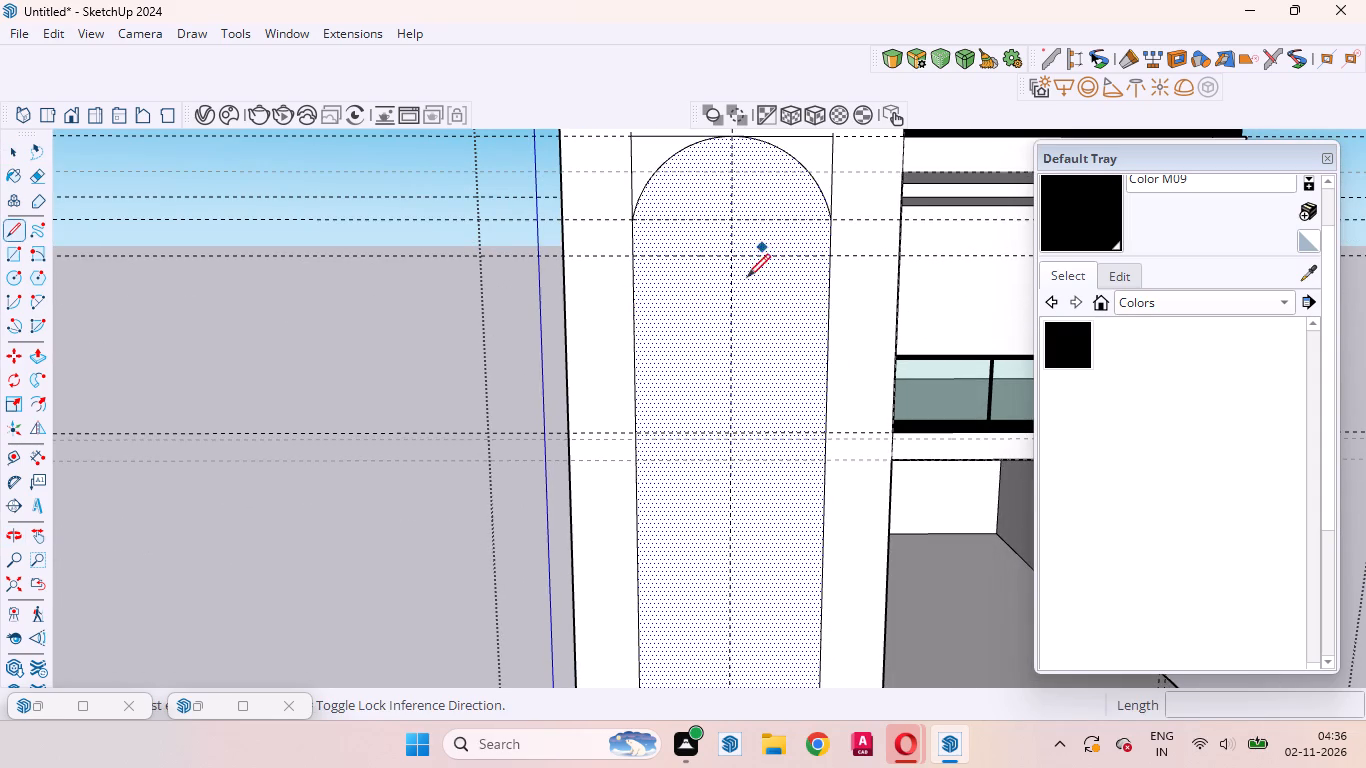
scroll(698, 418, down, 2)
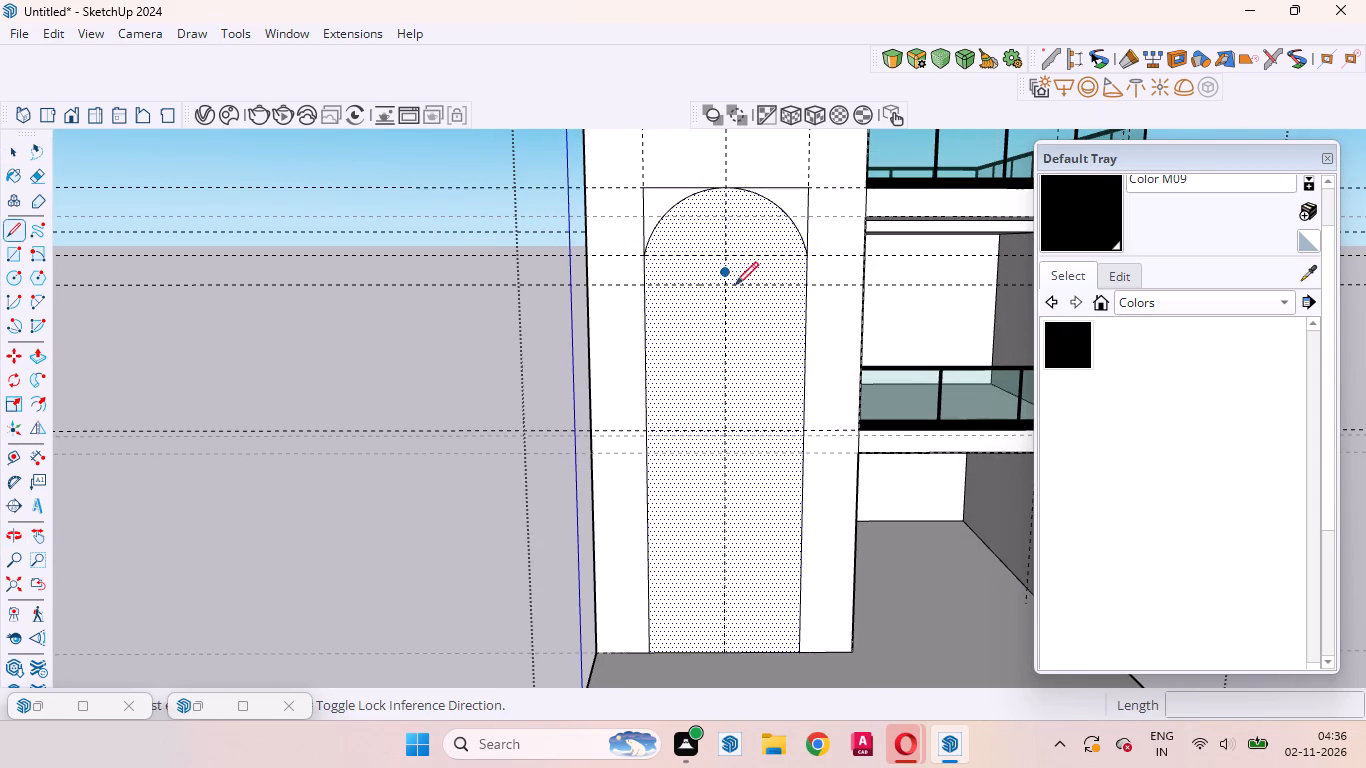
middle_drag(739, 319, 744, 354)
scroll(696, 370, down, 4)
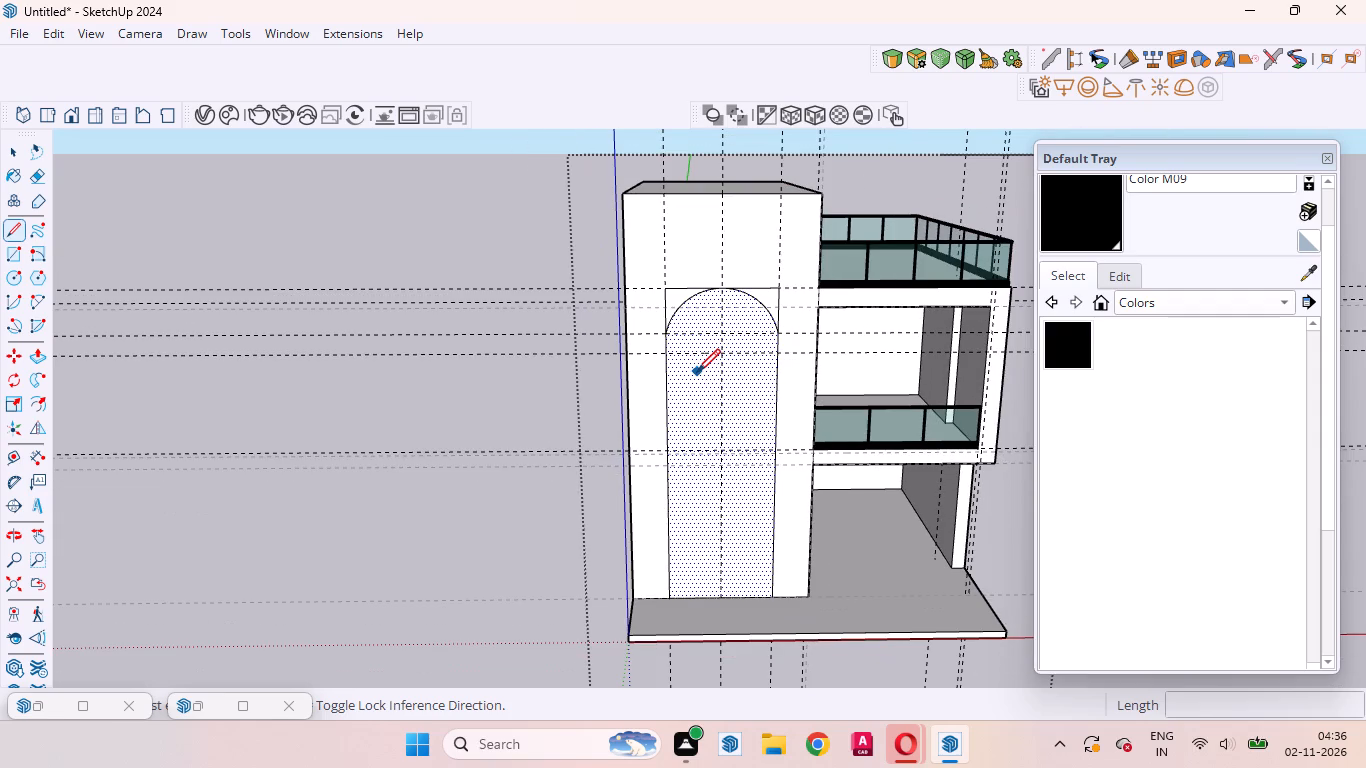
scroll(692, 385, down, 3)
middle_drag(696, 390, 708, 339)
scroll(713, 312, up, 8)
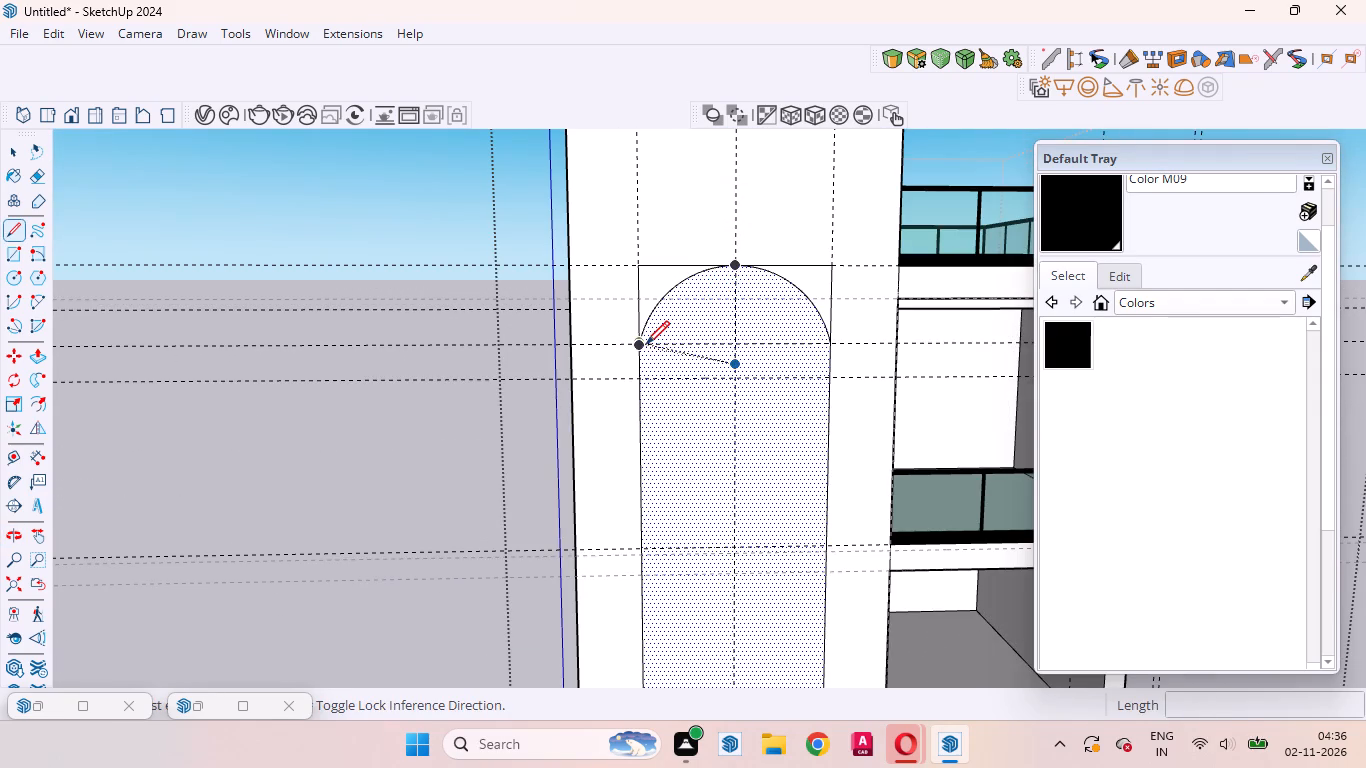
click(829, 344)
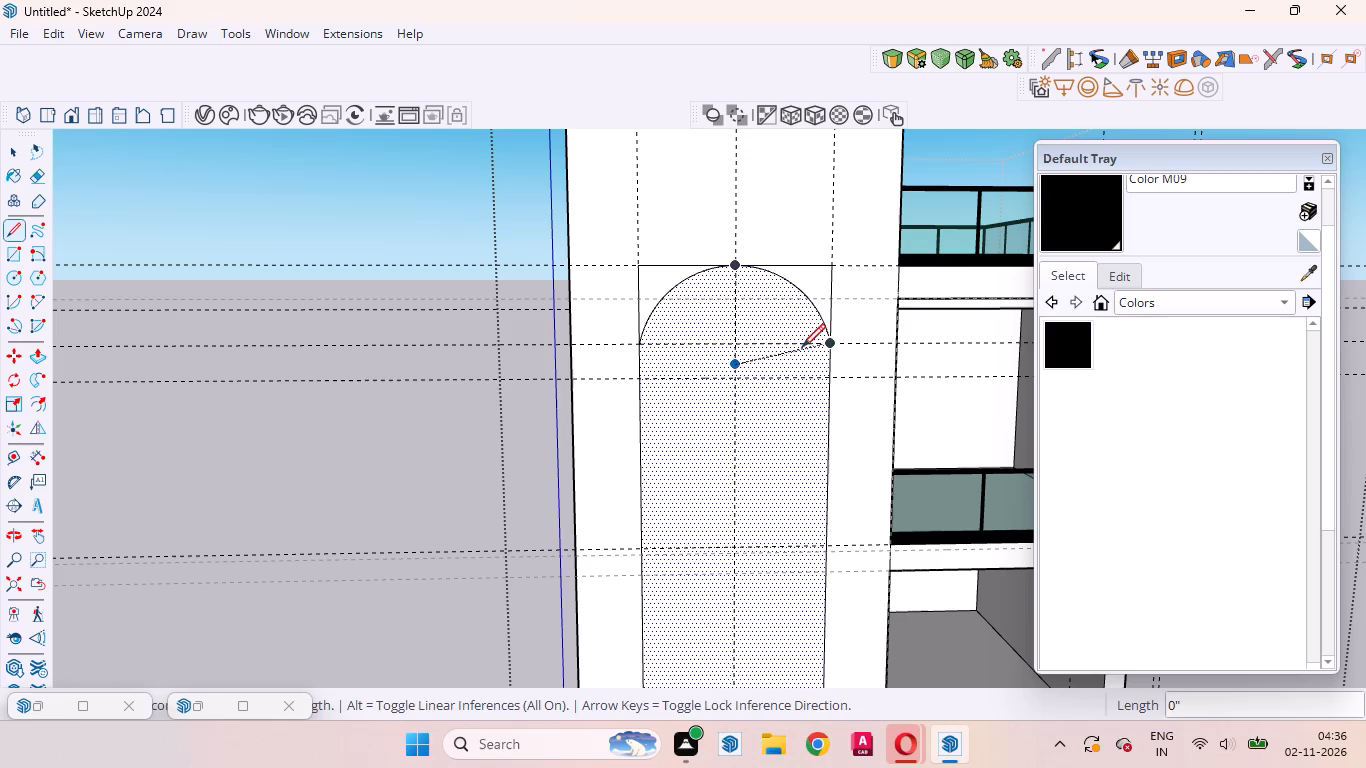
click(641, 347)
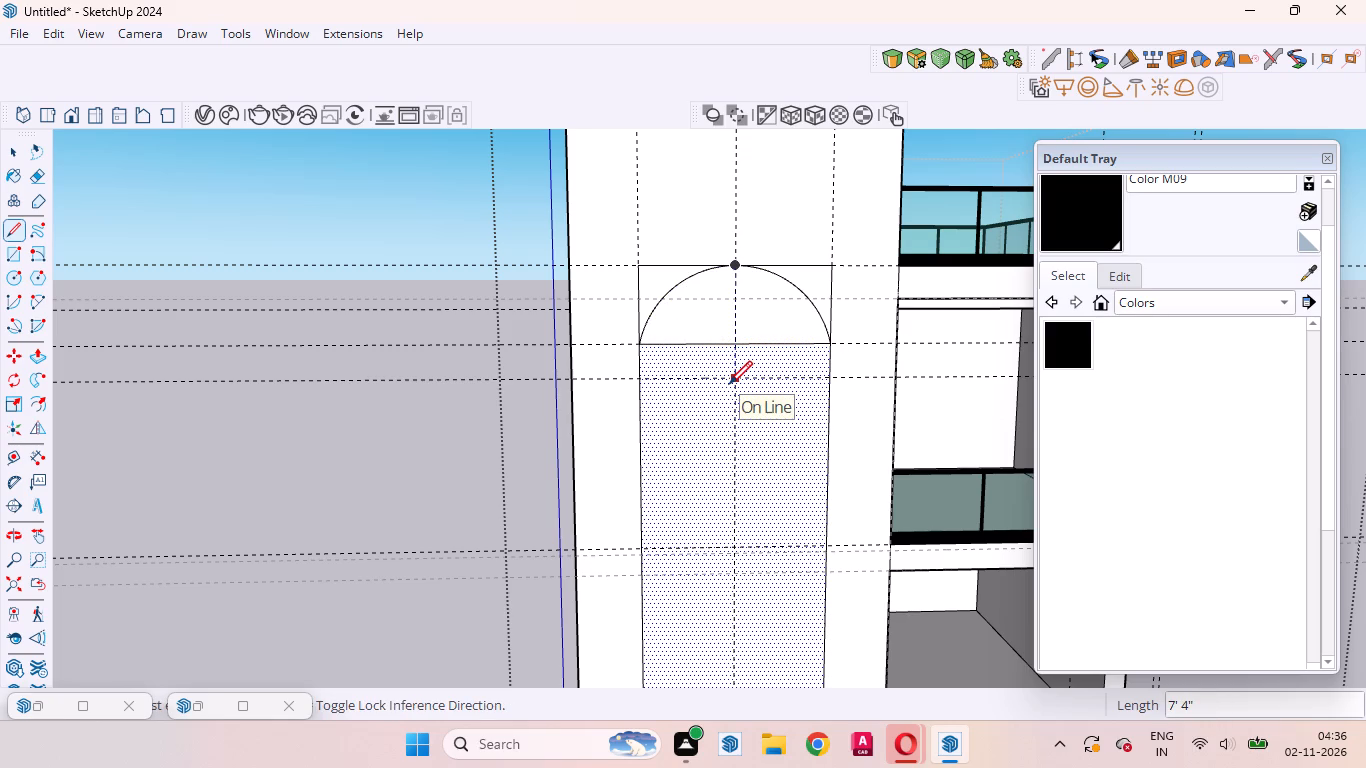
scroll(728, 398, down, 4)
scroll(822, 522, up, 5)
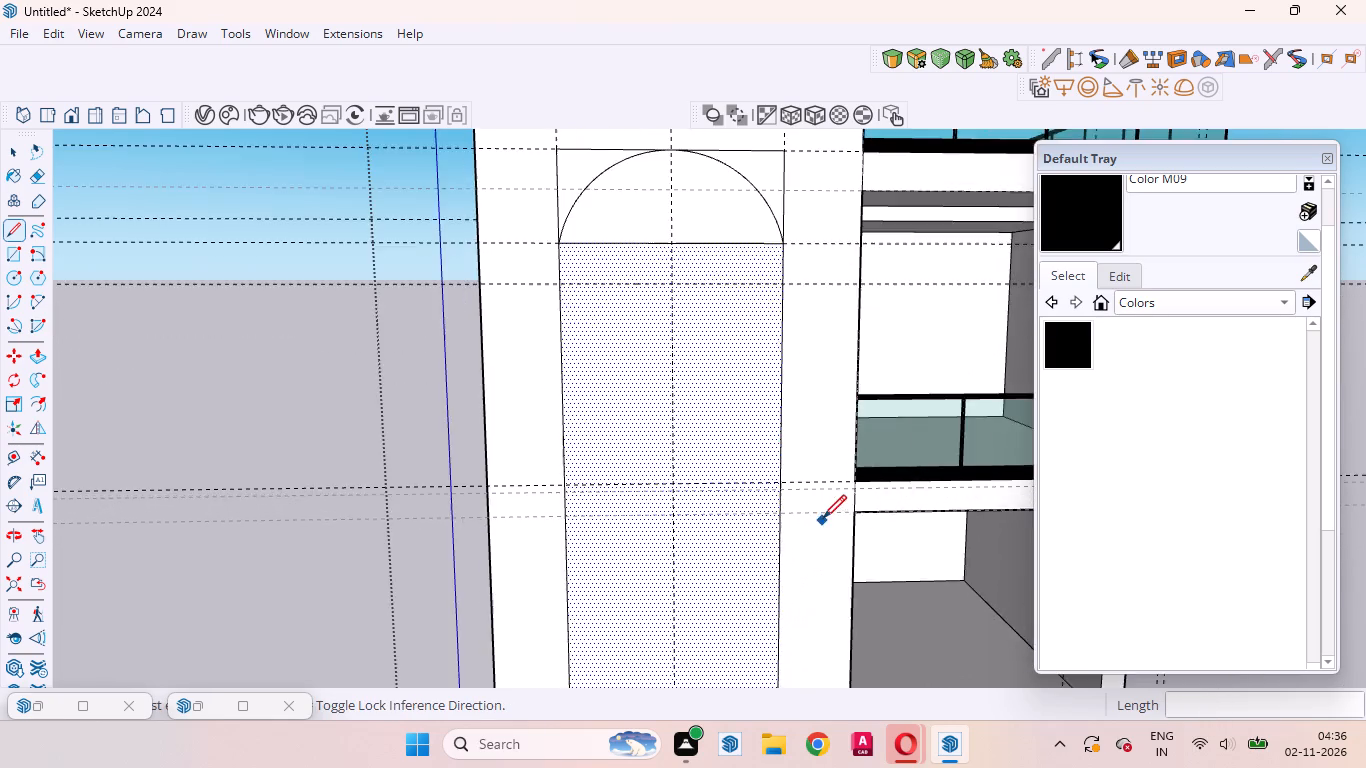
Draw a 7' 4" horizontal line across the face below the arch, along the upper guide at the first-floor slab.
scroll(823, 518, up, 5)
middle_drag(738, 484, 949, 376)
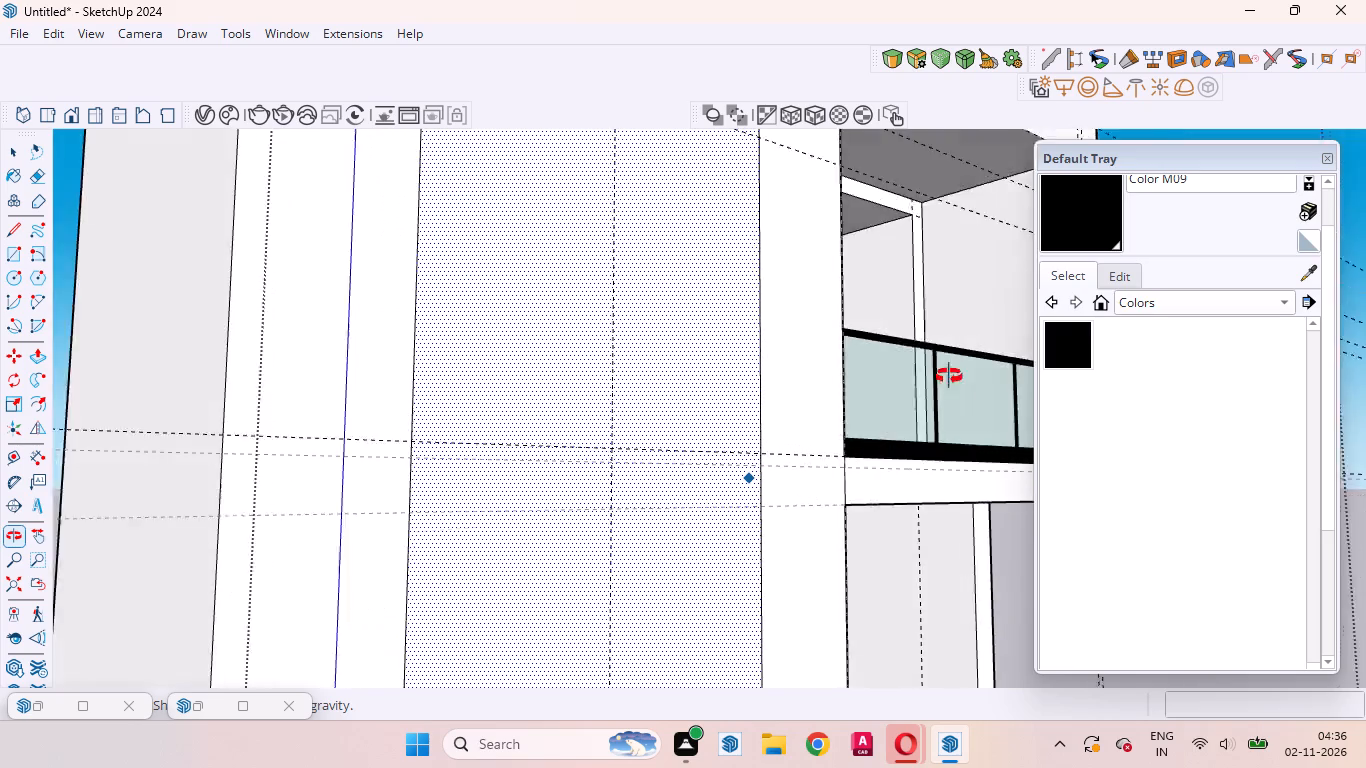
middle_drag(949, 376, 824, 436)
scroll(742, 444, up, 9)
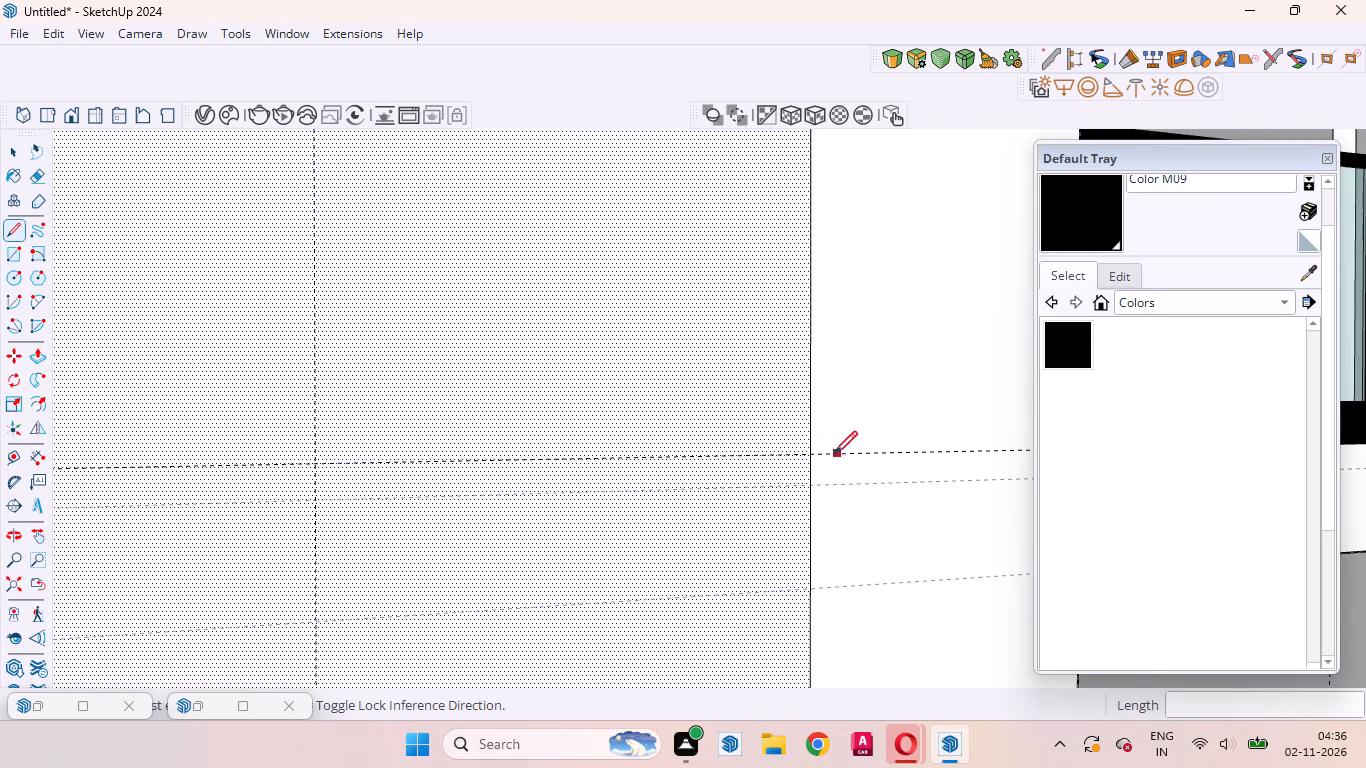
click(810, 455)
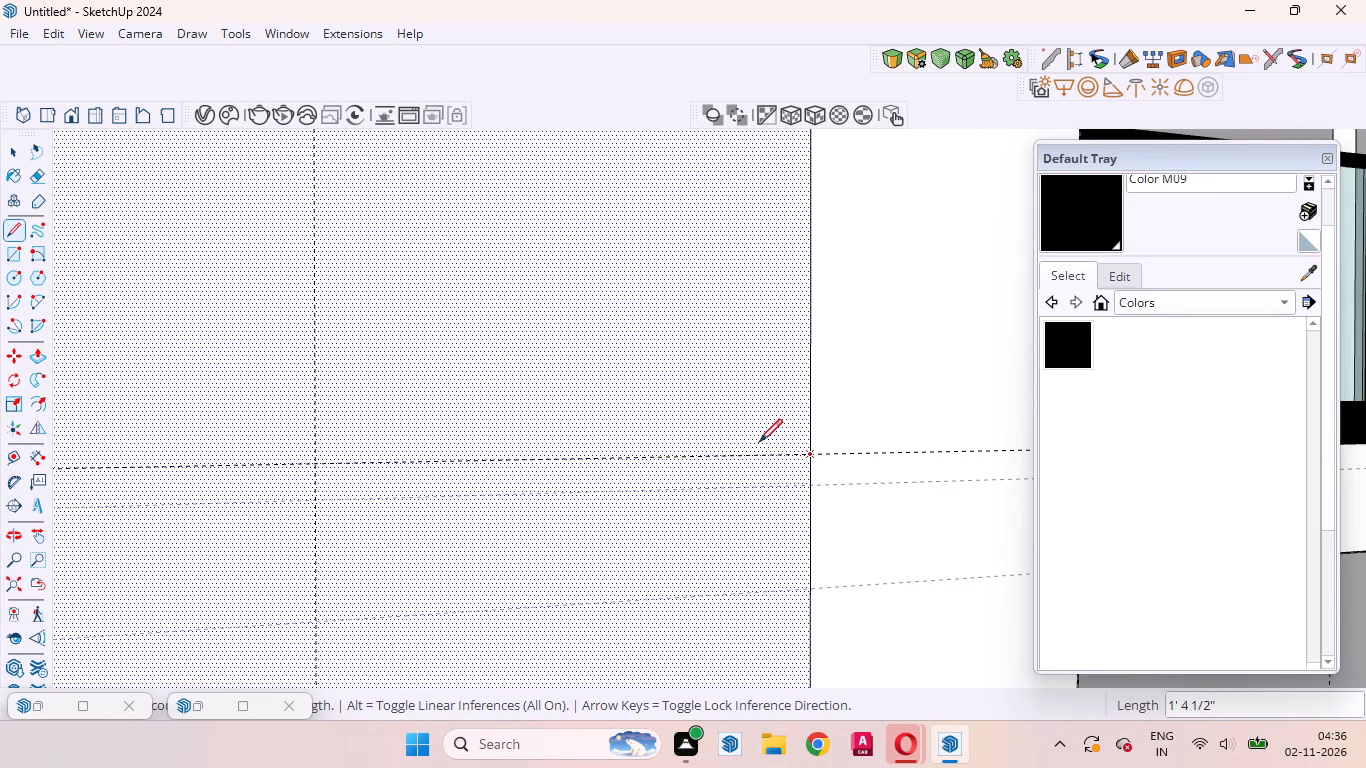
scroll(760, 442, down, 10)
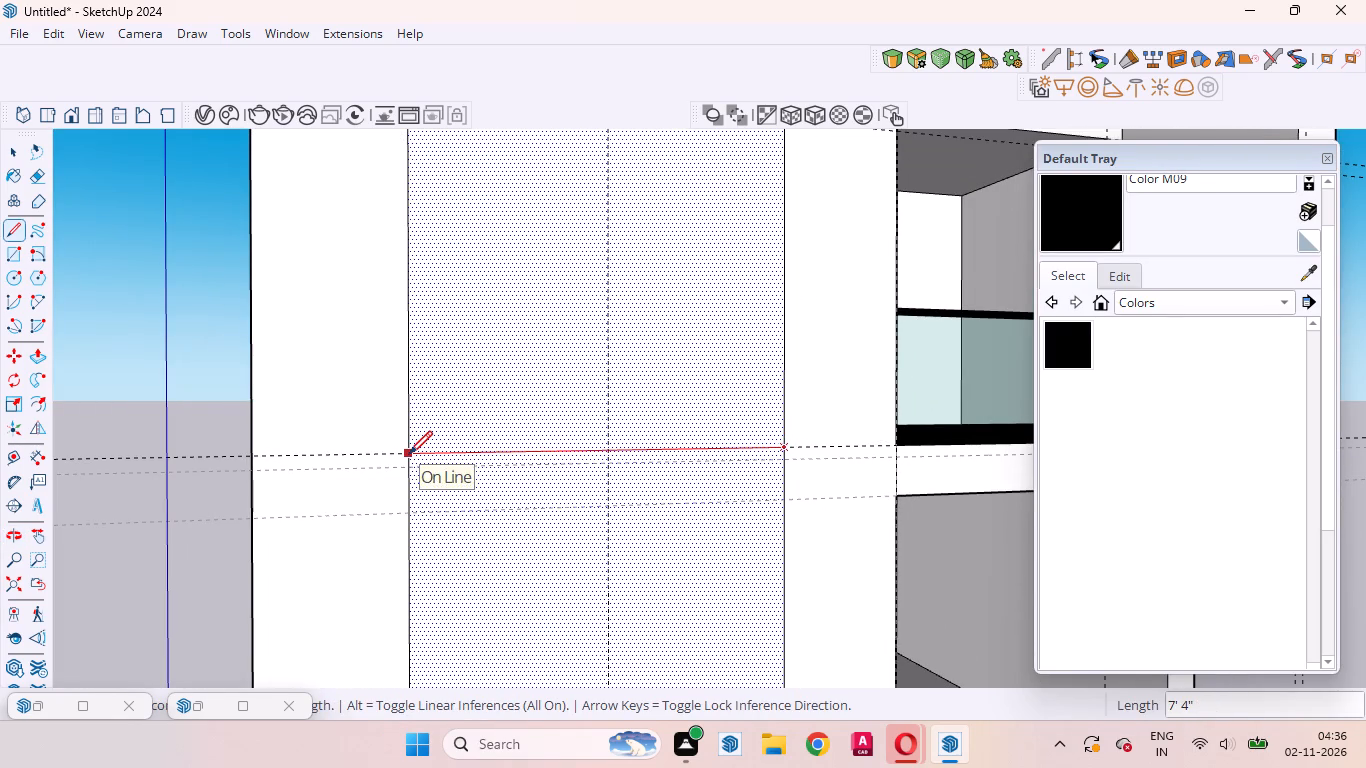
click(407, 453)
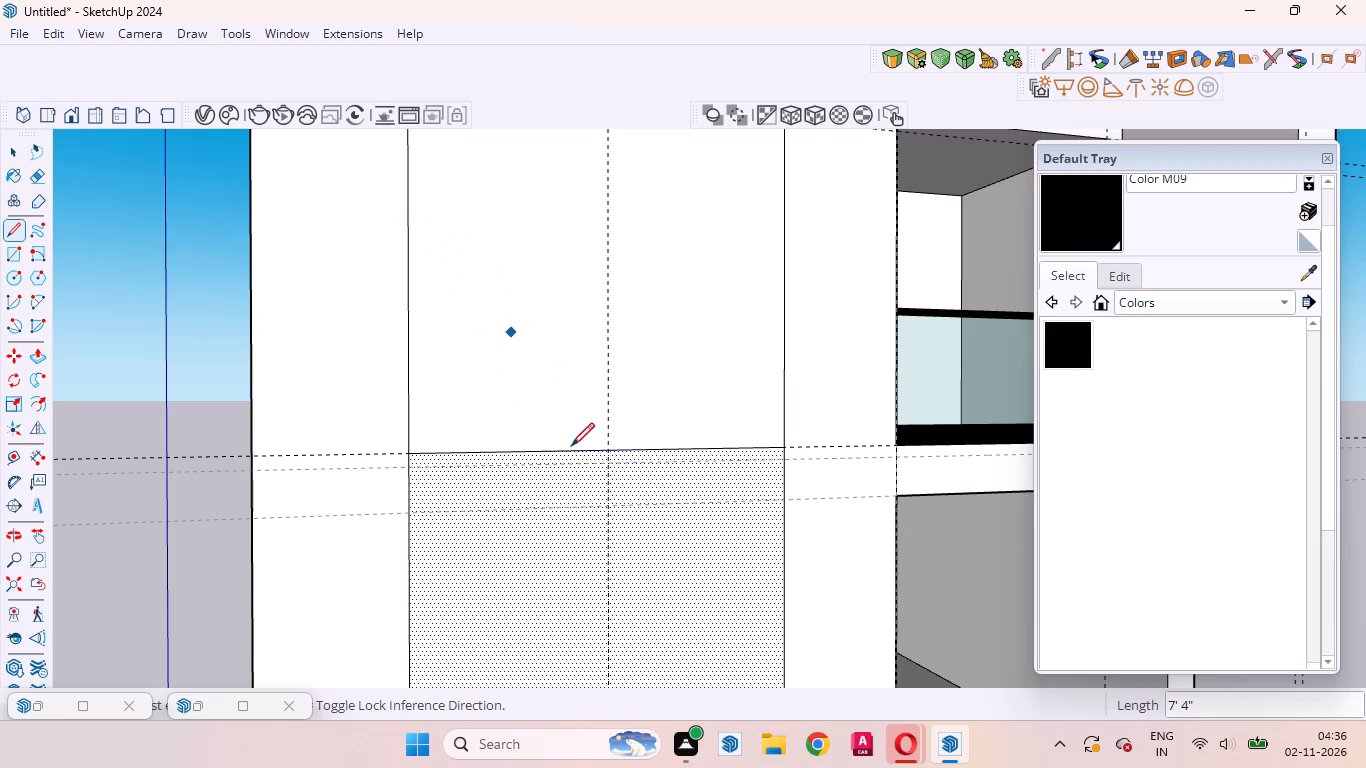
Push the arch-shaped face inward 7".
scroll(578, 558, down, 11)
key(space)
scroll(593, 352, up, 2)
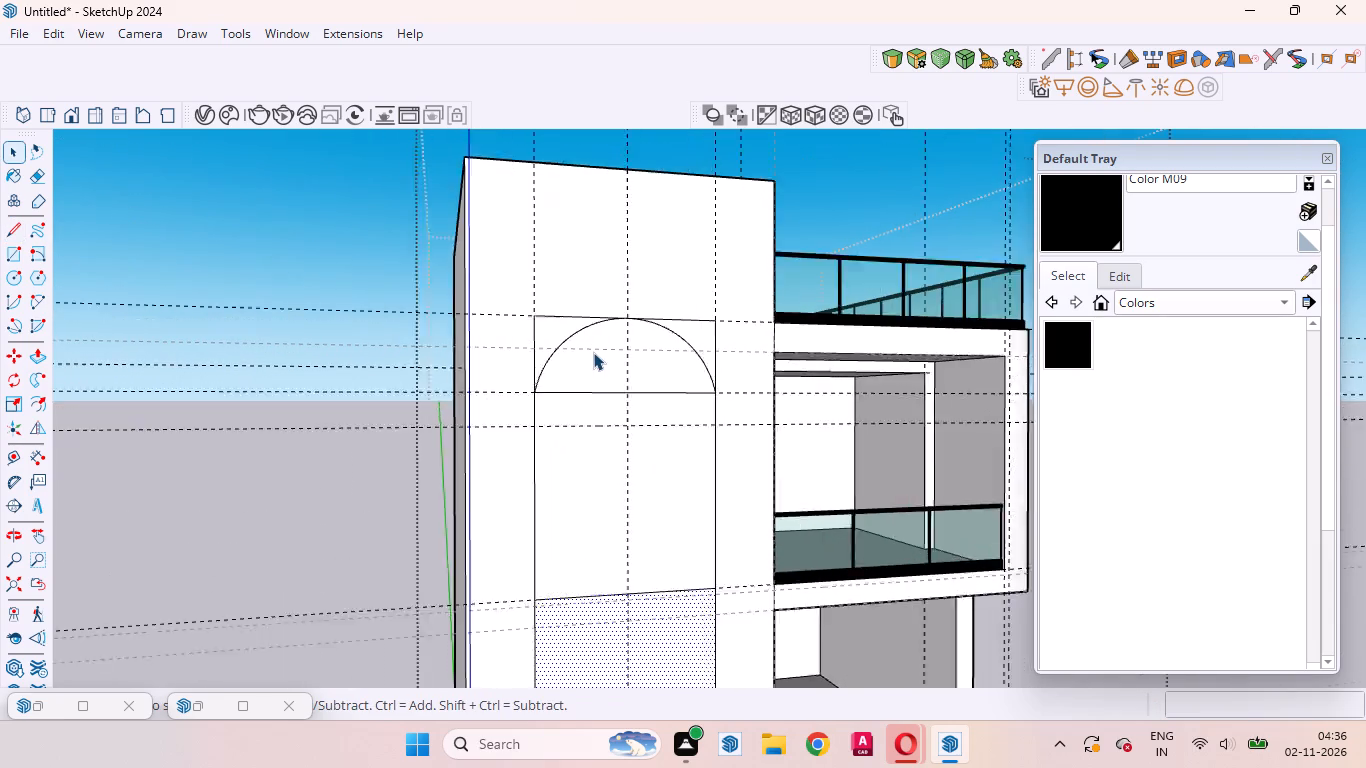
scroll(593, 352, up, 8)
middle_drag(607, 390, 727, 478)
scroll(727, 473, up, 1)
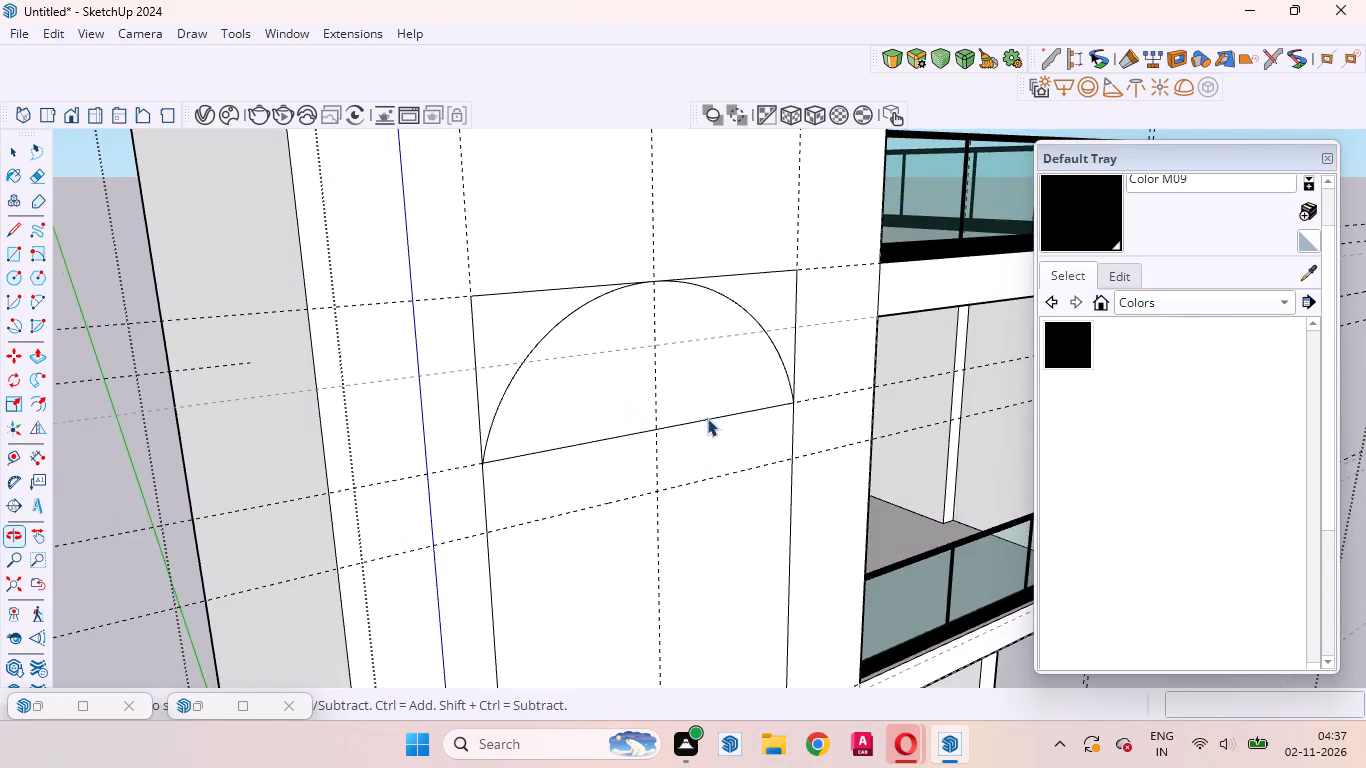
scroll(672, 388, up, 9)
scroll(626, 388, down, 4)
middle_drag(626, 388, 611, 329)
scroll(563, 351, down, 14)
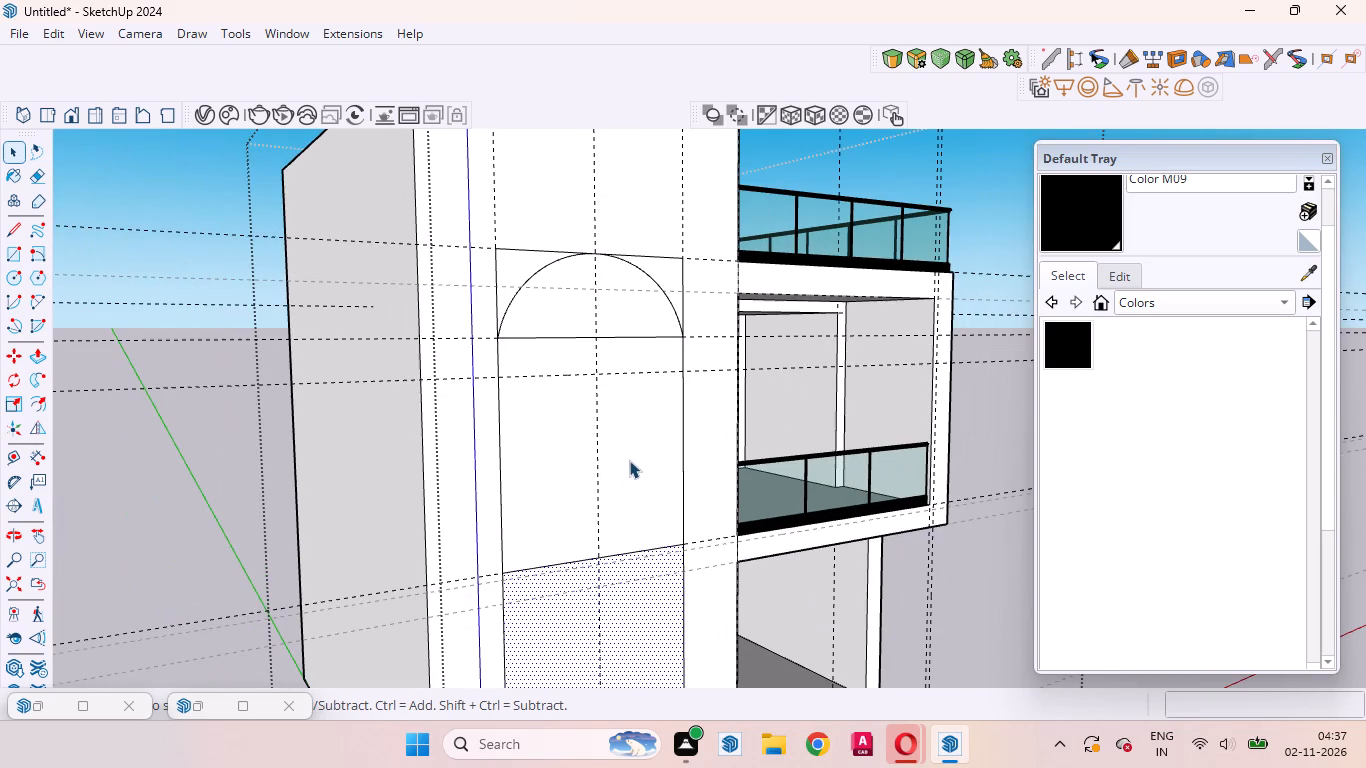
click(630, 474)
scroll(531, 286, up, 10)
click(573, 326)
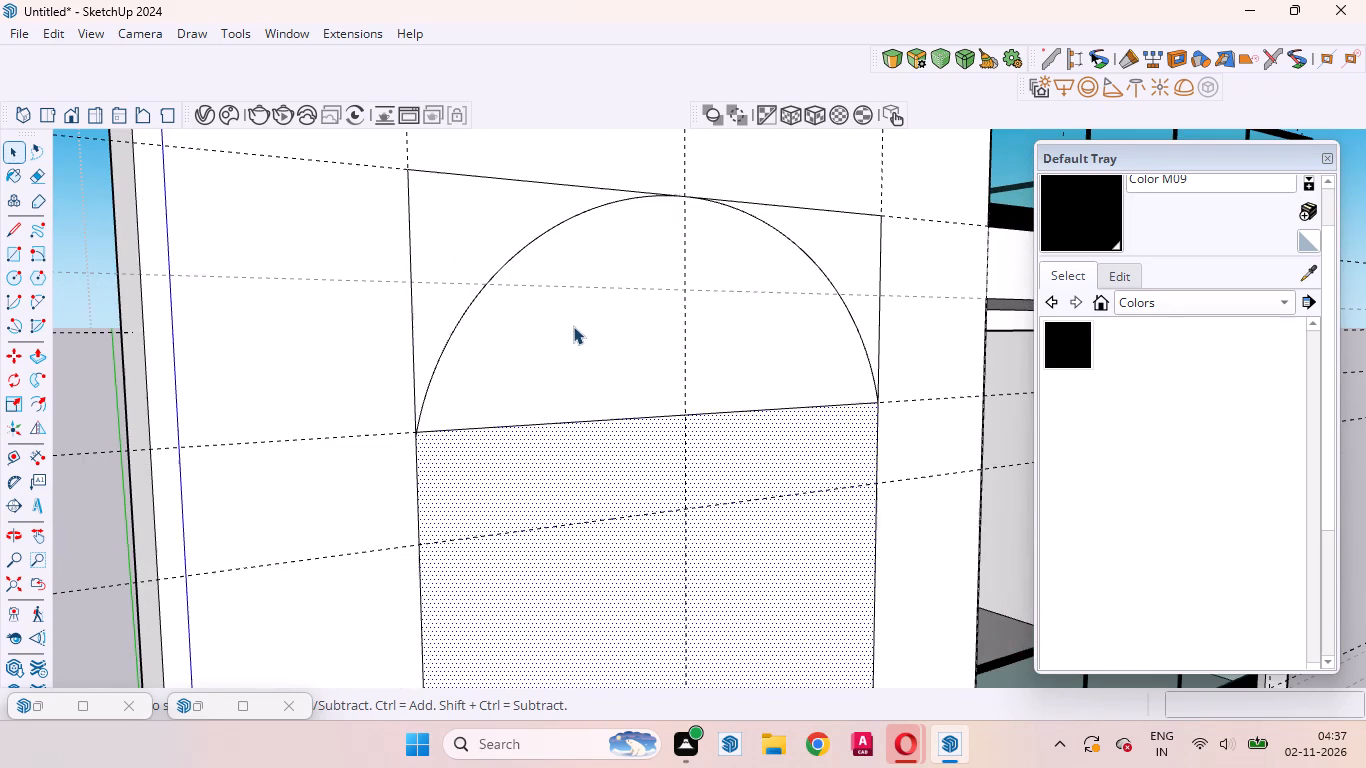
key(p)
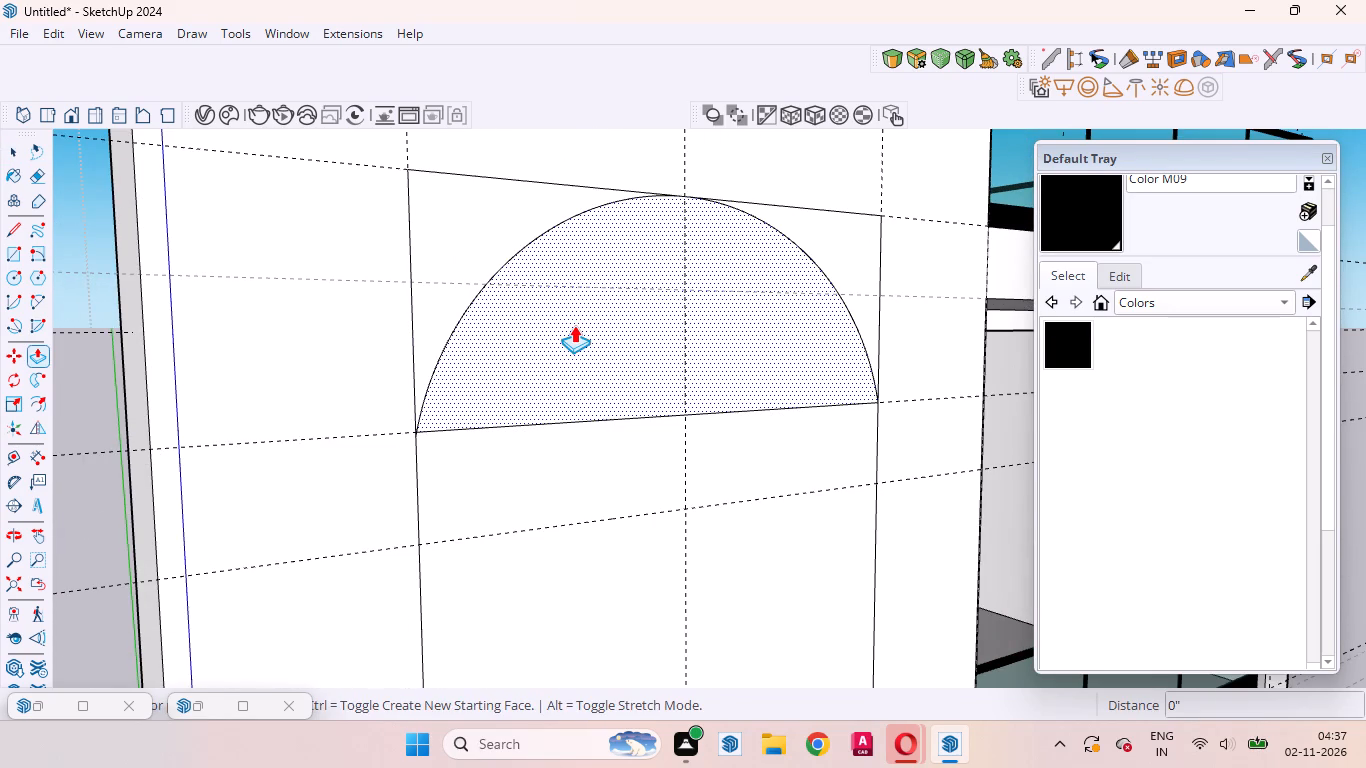
drag(574, 325, 558, 317)
key(7)
key(Return)
Draw a second 7' 4" horizontal line across the face, along the guide at the slab's underside.
scroll(654, 252, down, 8)
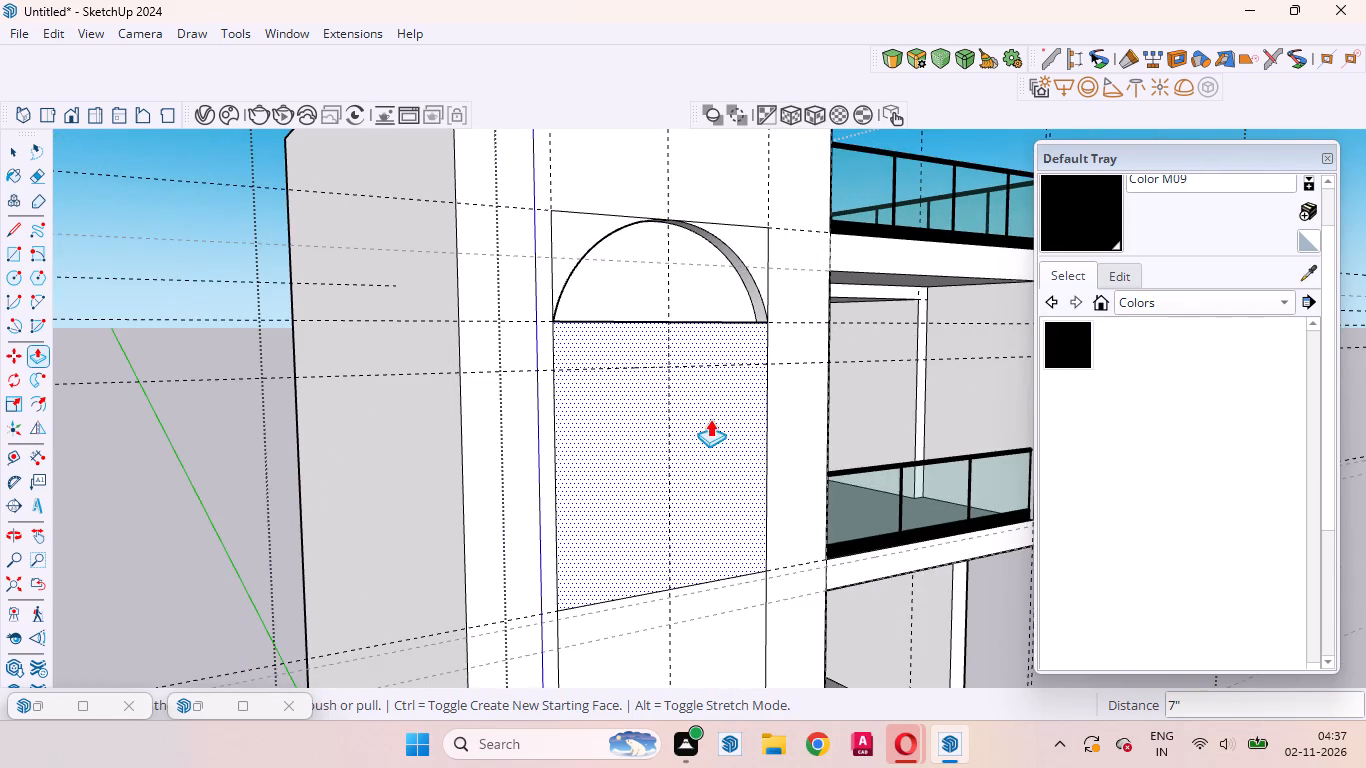
scroll(639, 305, down, 4)
scroll(664, 435, up, 4)
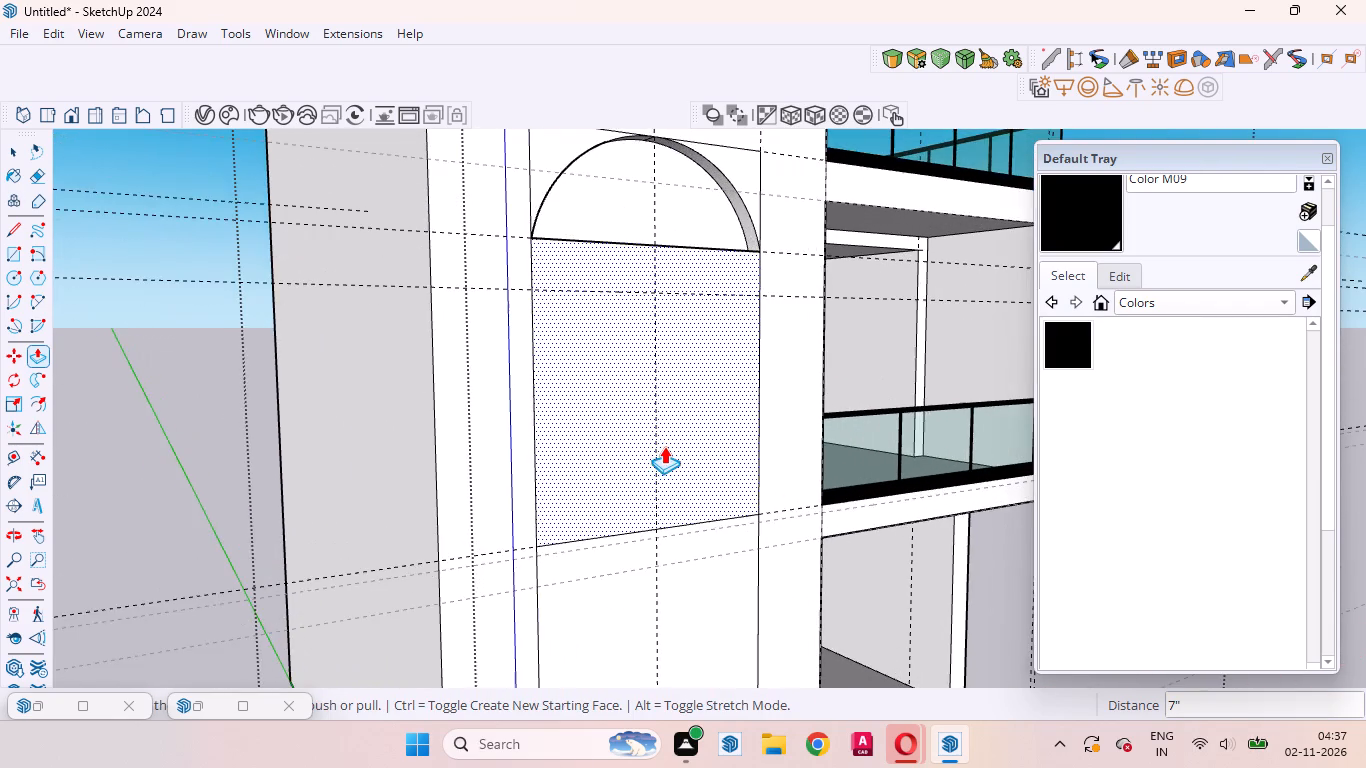
scroll(640, 449, up, 1)
scroll(596, 433, down, 4)
key(space)
scroll(684, 524, up, 3)
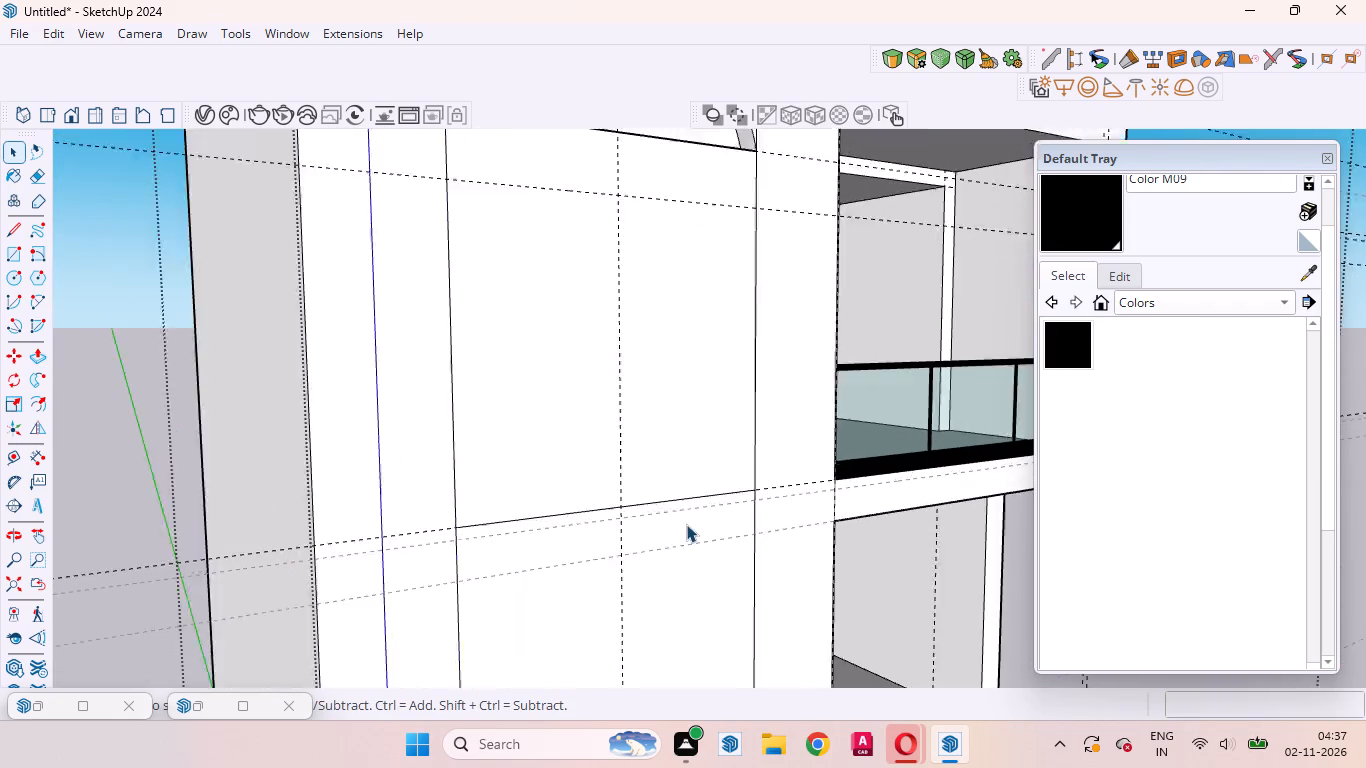
scroll(686, 524, up, 6)
middle_drag(699, 541, 646, 532)
click(698, 641)
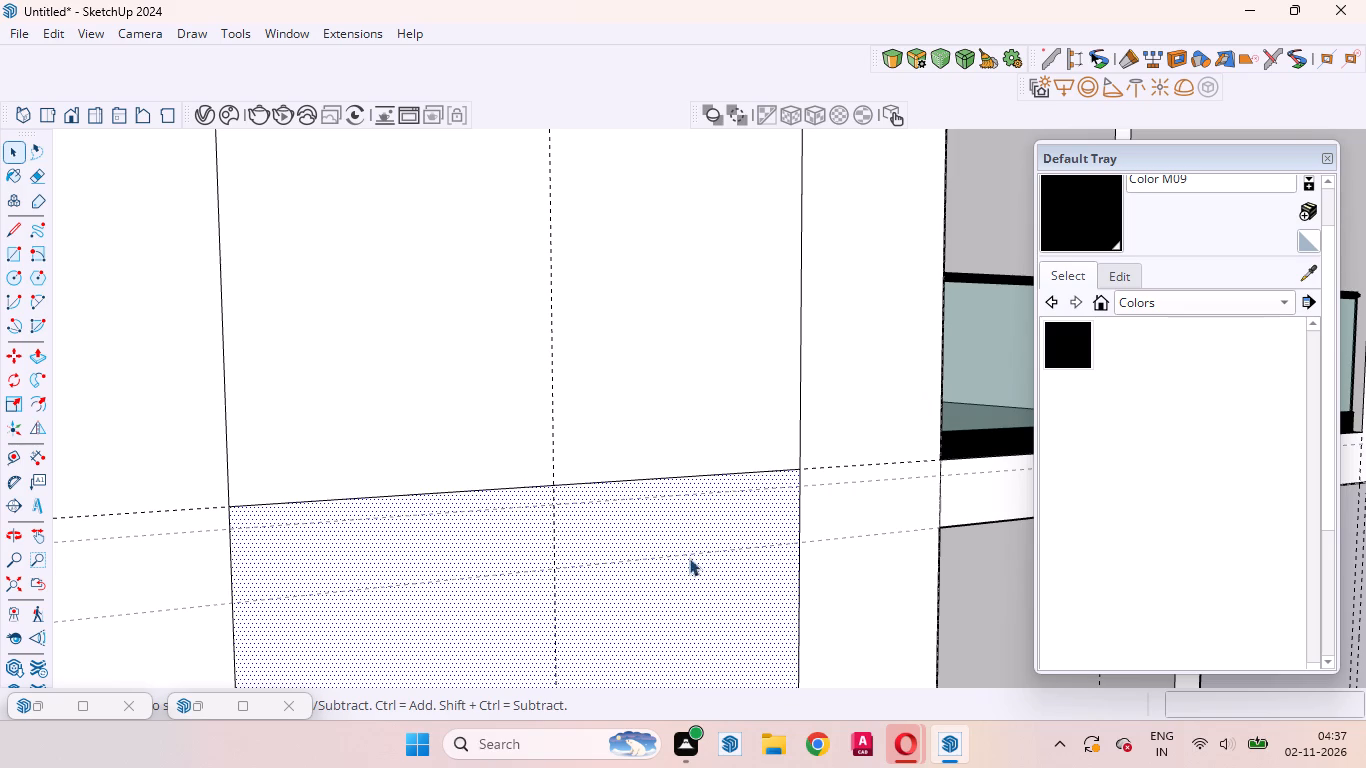
key(l)
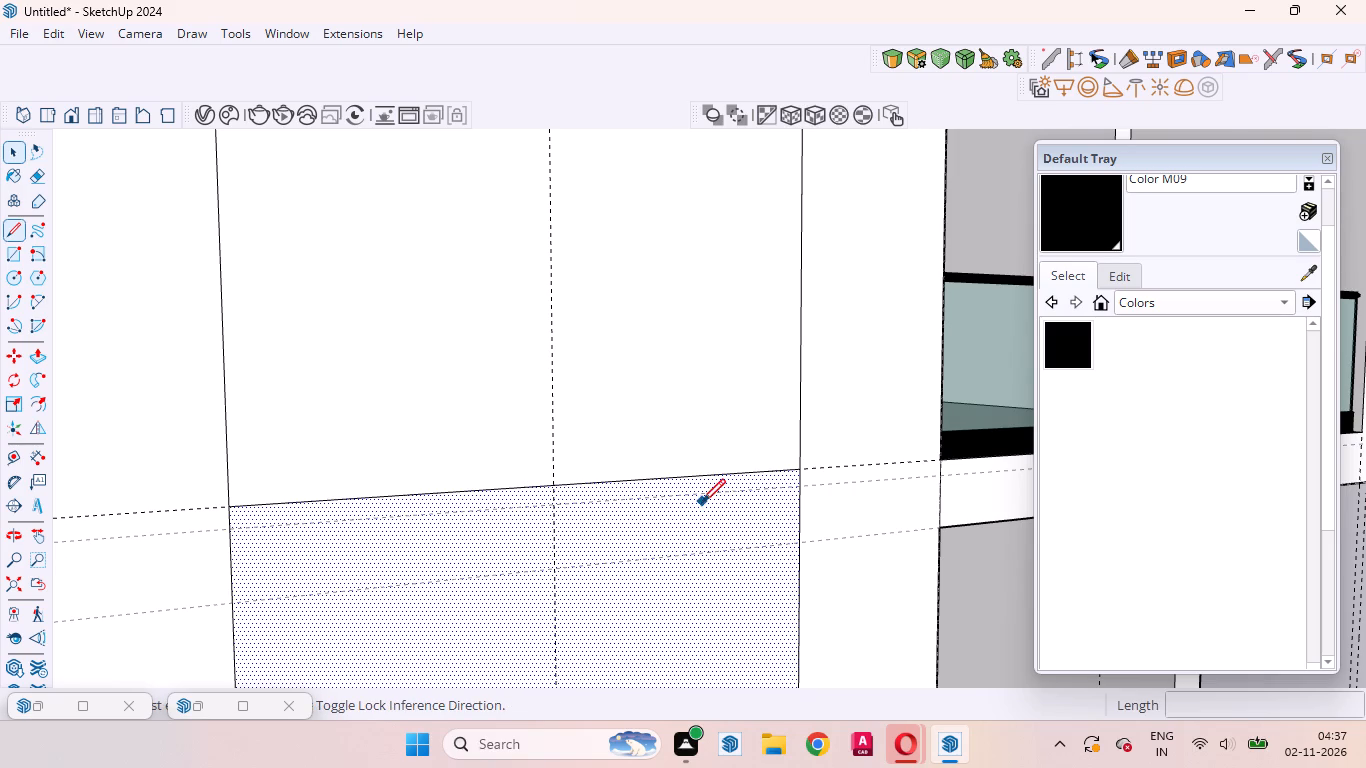
scroll(729, 444, down, 5)
scroll(772, 531, up, 5)
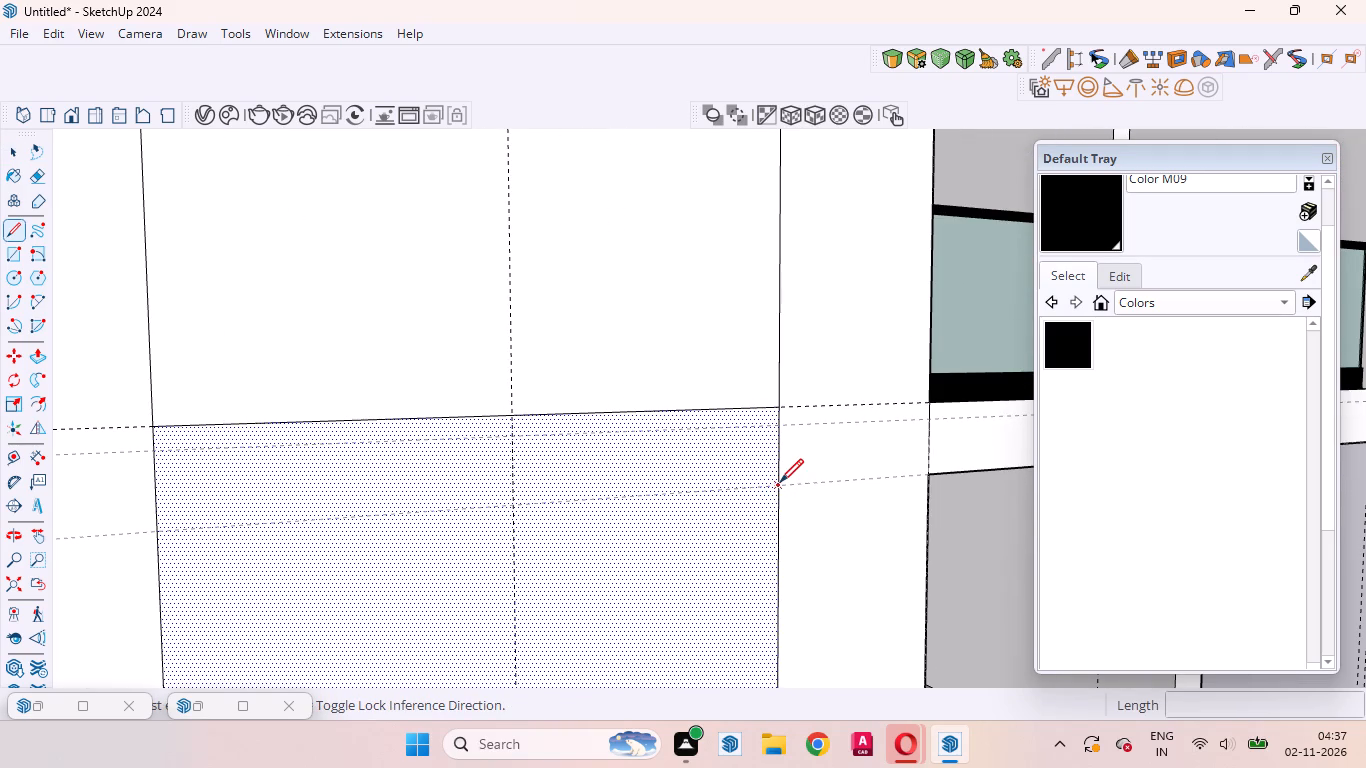
click(780, 482)
scroll(730, 459, down, 9)
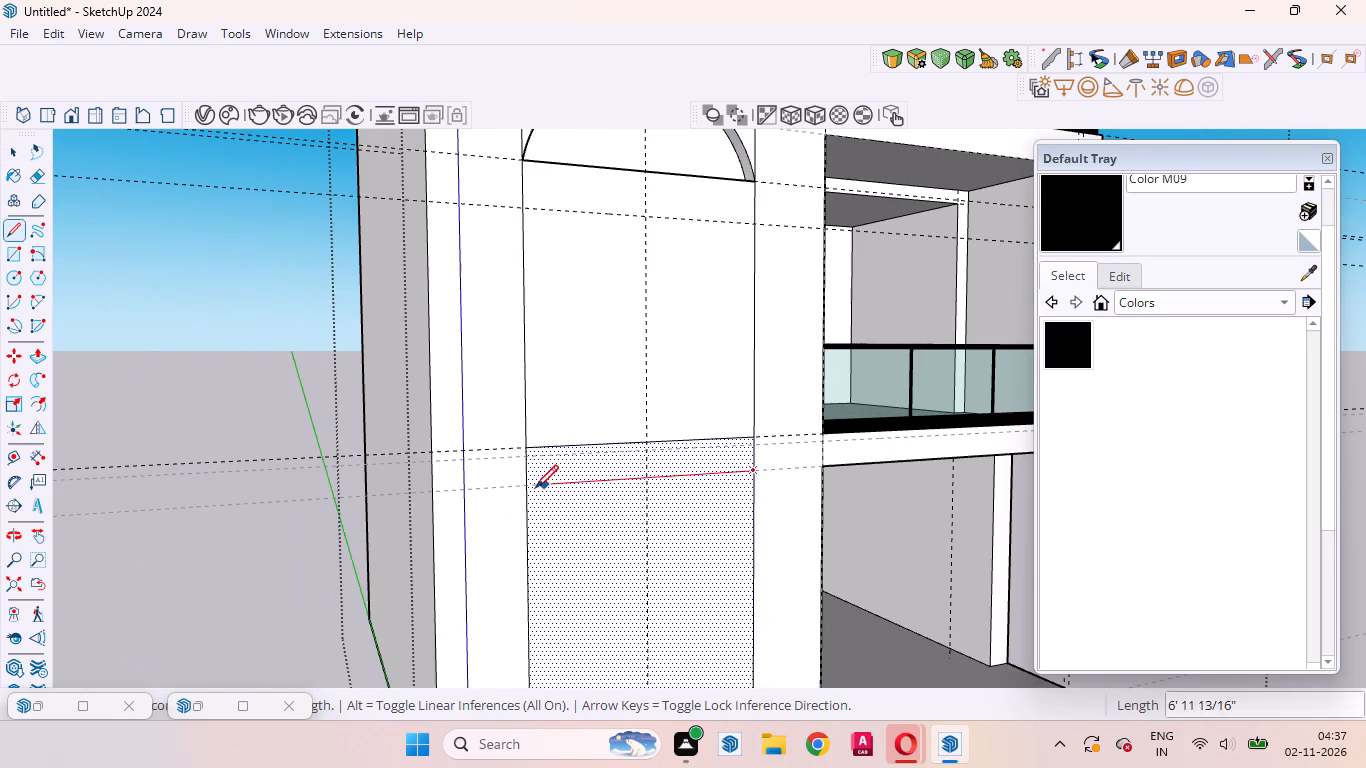
click(529, 484)
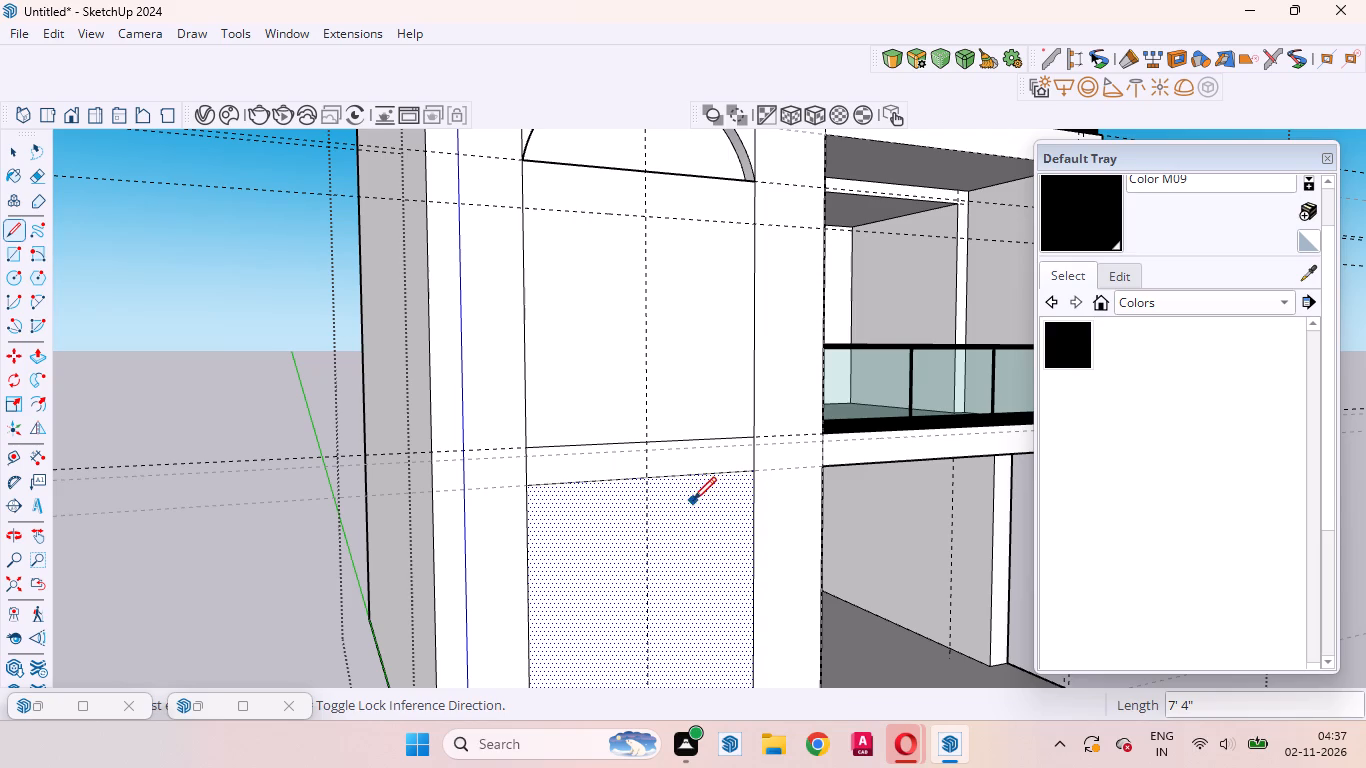
Recess the narrow band between the two slab-level lines by the same 7".
key(space)
click(663, 466)
middle_drag(673, 468, 675, 471)
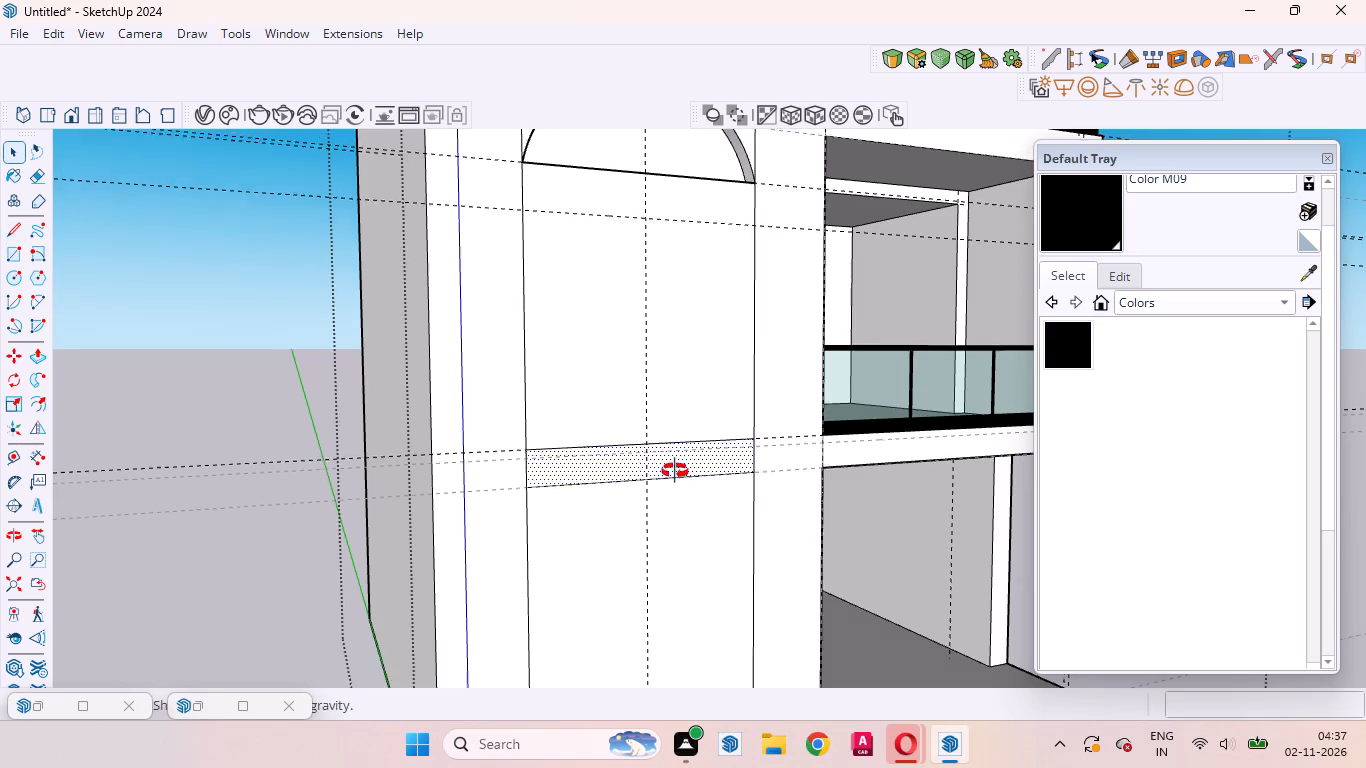
middle_drag(675, 471, 688, 498)
scroll(699, 505, up, 4)
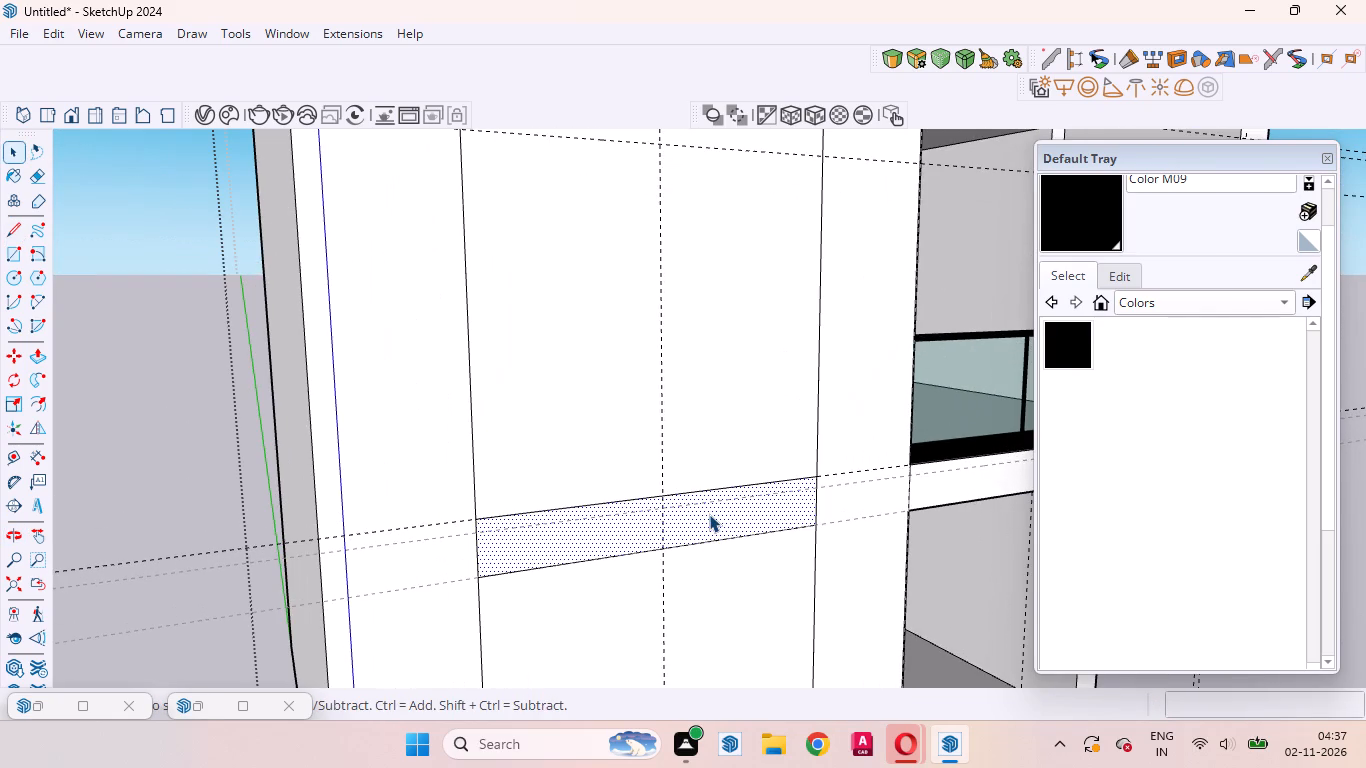
key(p)
double_click(709, 514)
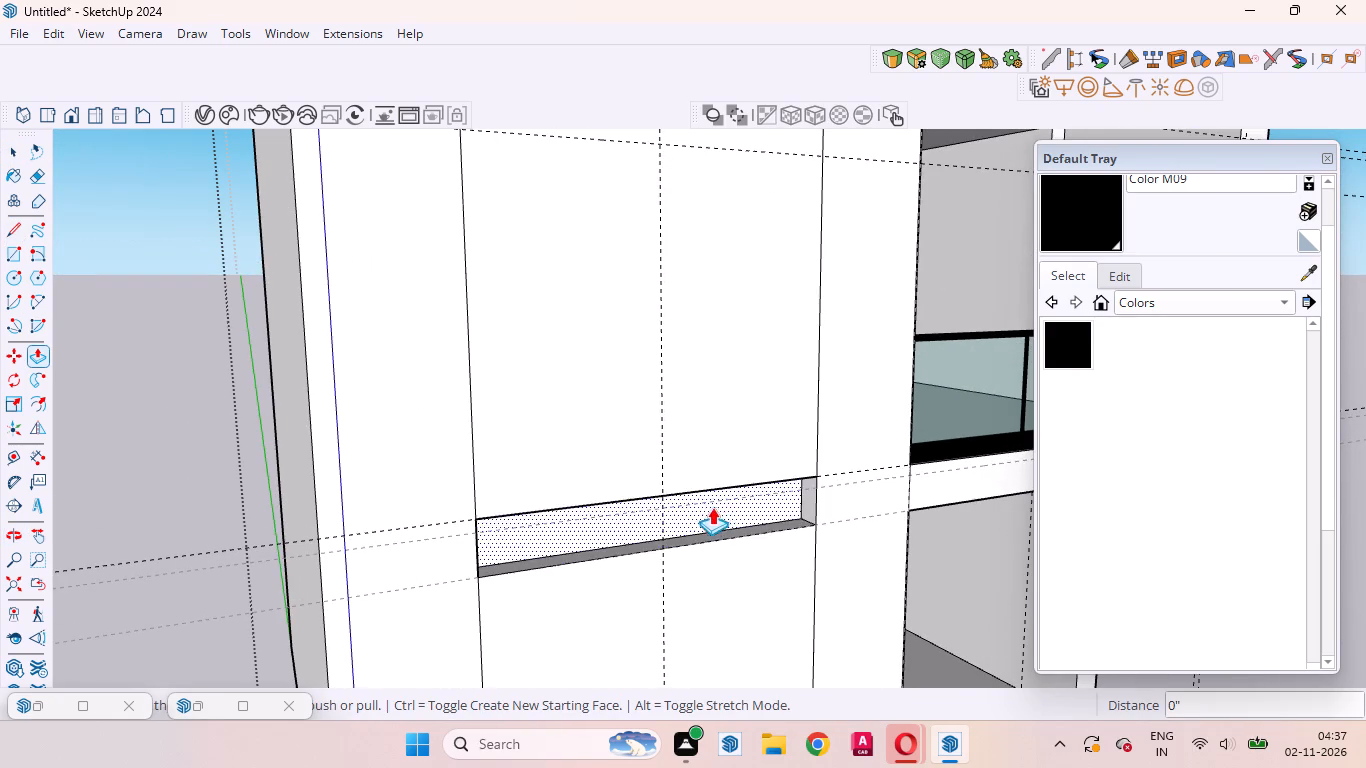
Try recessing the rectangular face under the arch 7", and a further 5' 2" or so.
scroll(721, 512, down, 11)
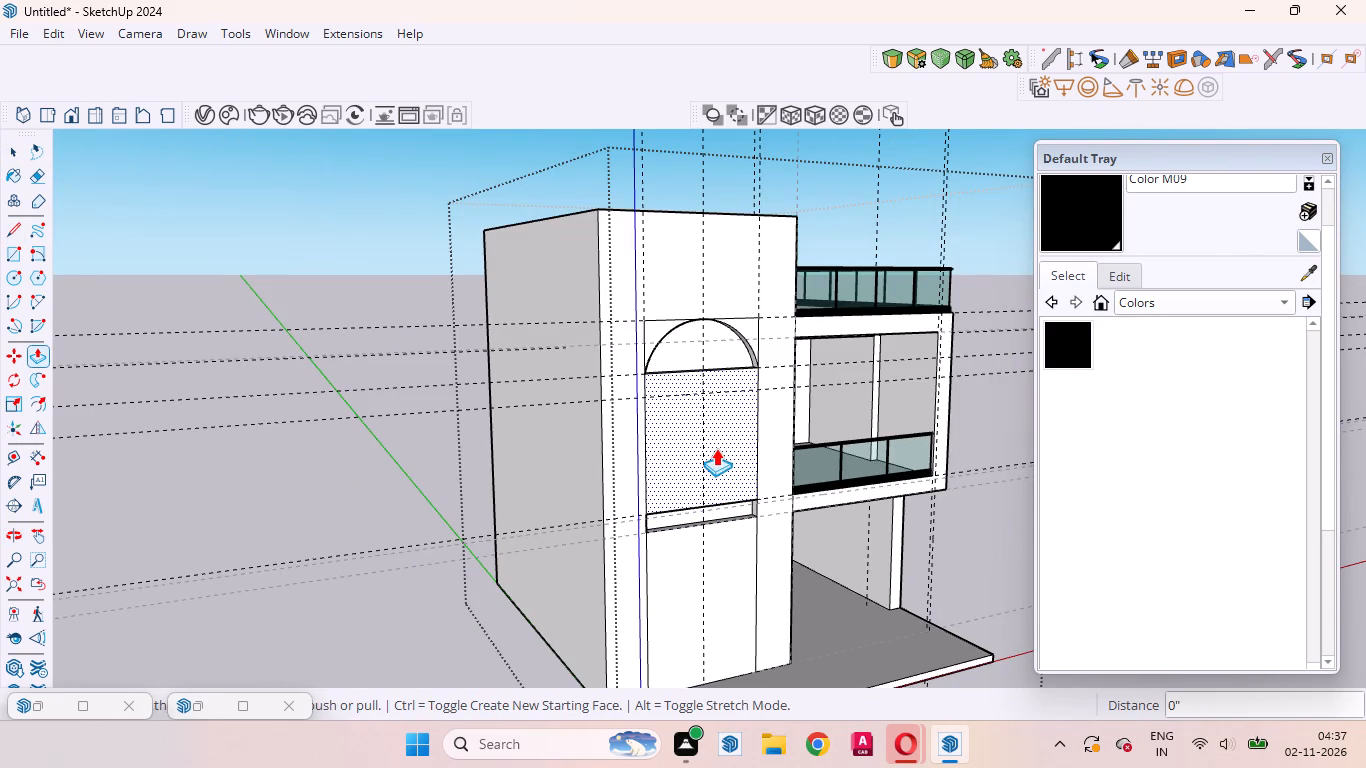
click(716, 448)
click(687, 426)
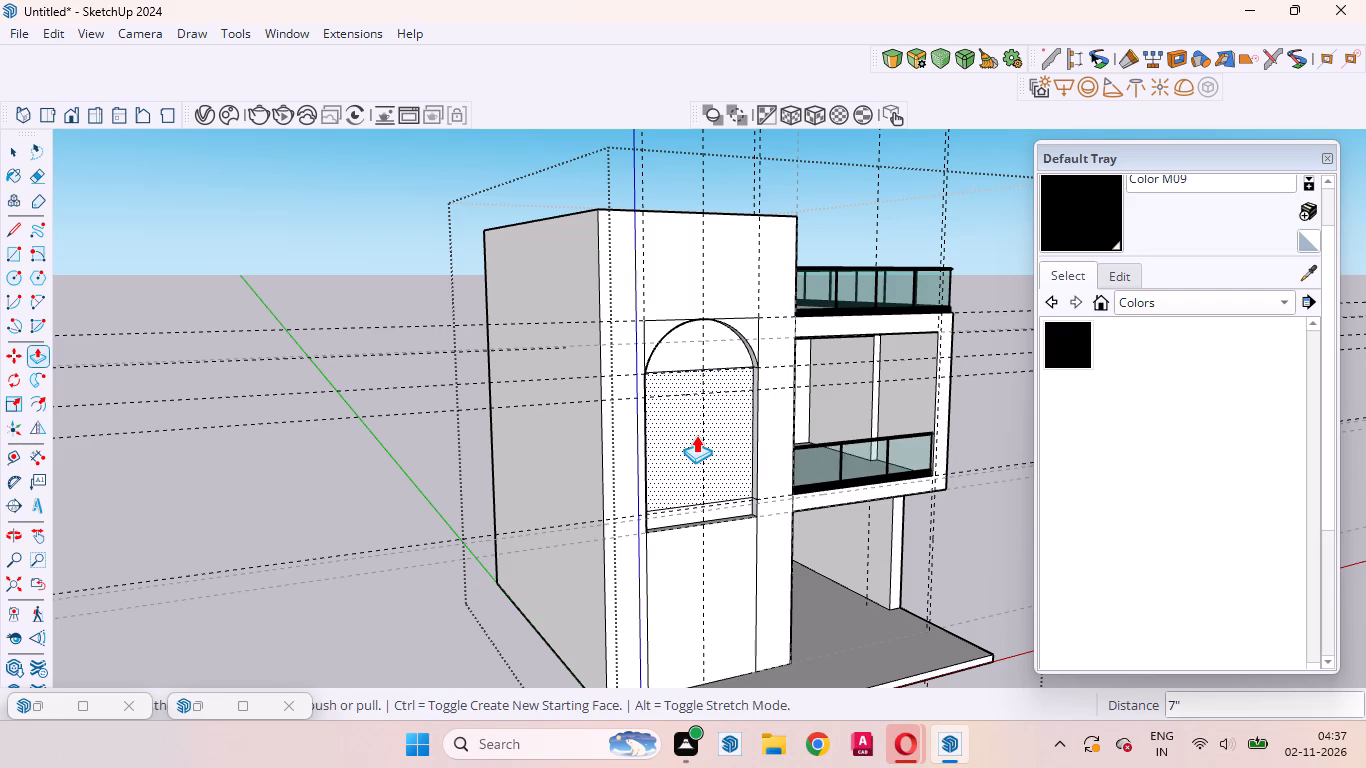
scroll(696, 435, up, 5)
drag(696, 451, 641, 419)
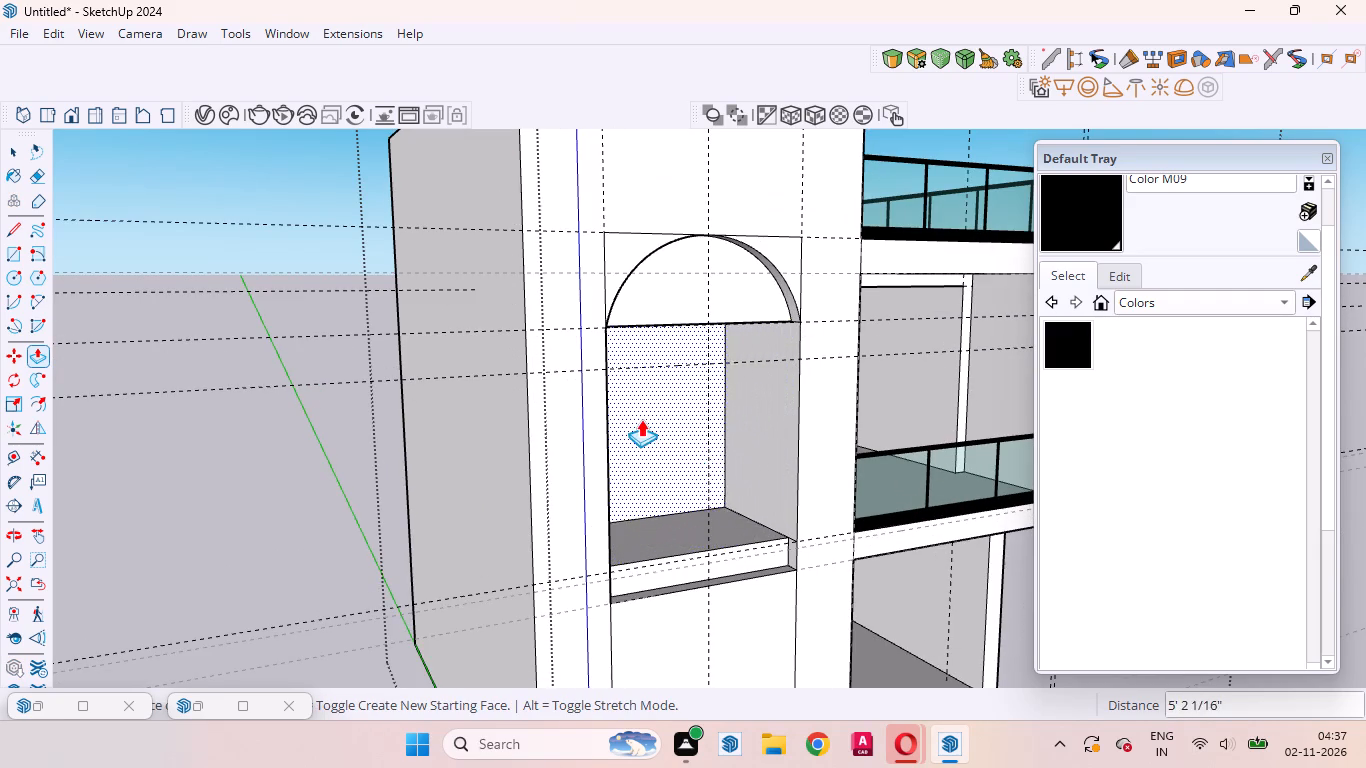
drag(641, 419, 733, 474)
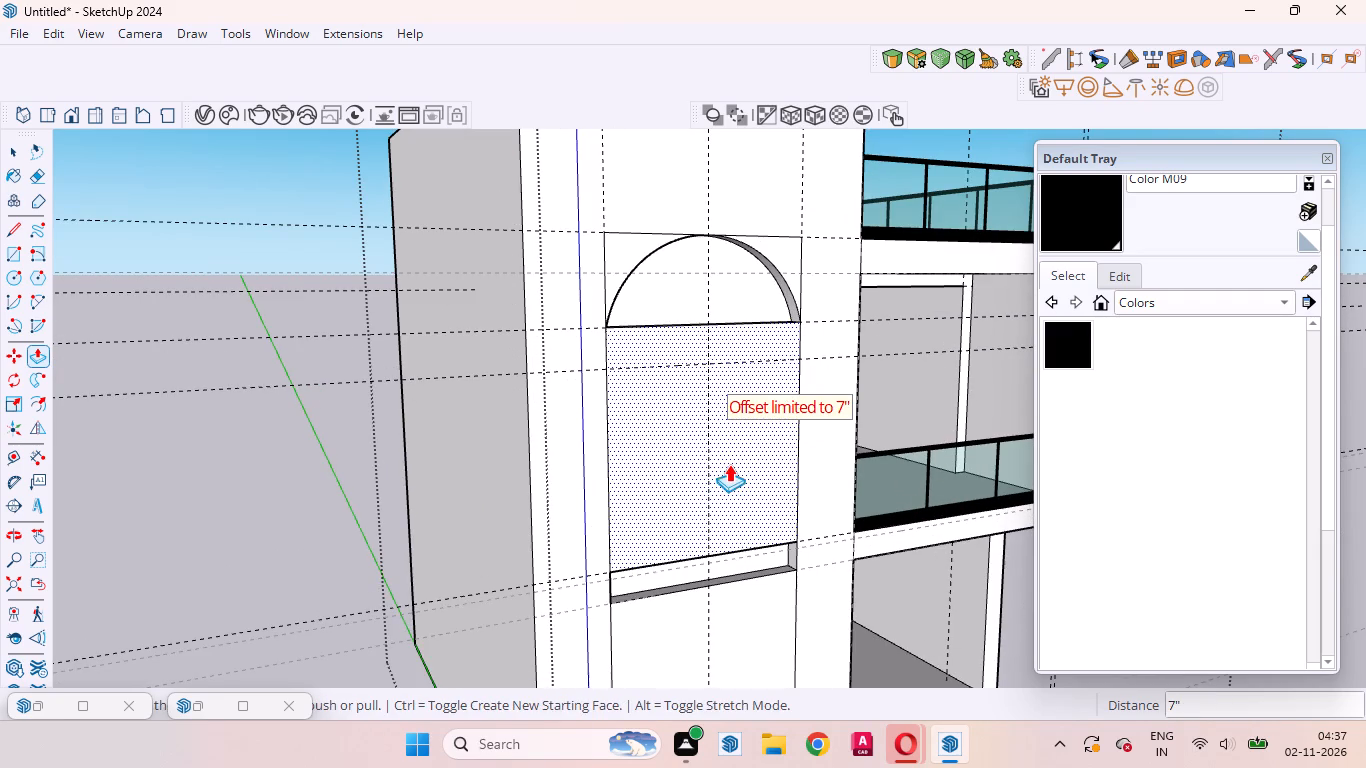
Push the rectangular face under the arch inward 7", plus another 13' 5 7/8", aligning it with the adjacent room's back wall.
middle_drag(717, 476, 565, 498)
scroll(629, 405, down, 9)
middle_drag(659, 493, 438, 522)
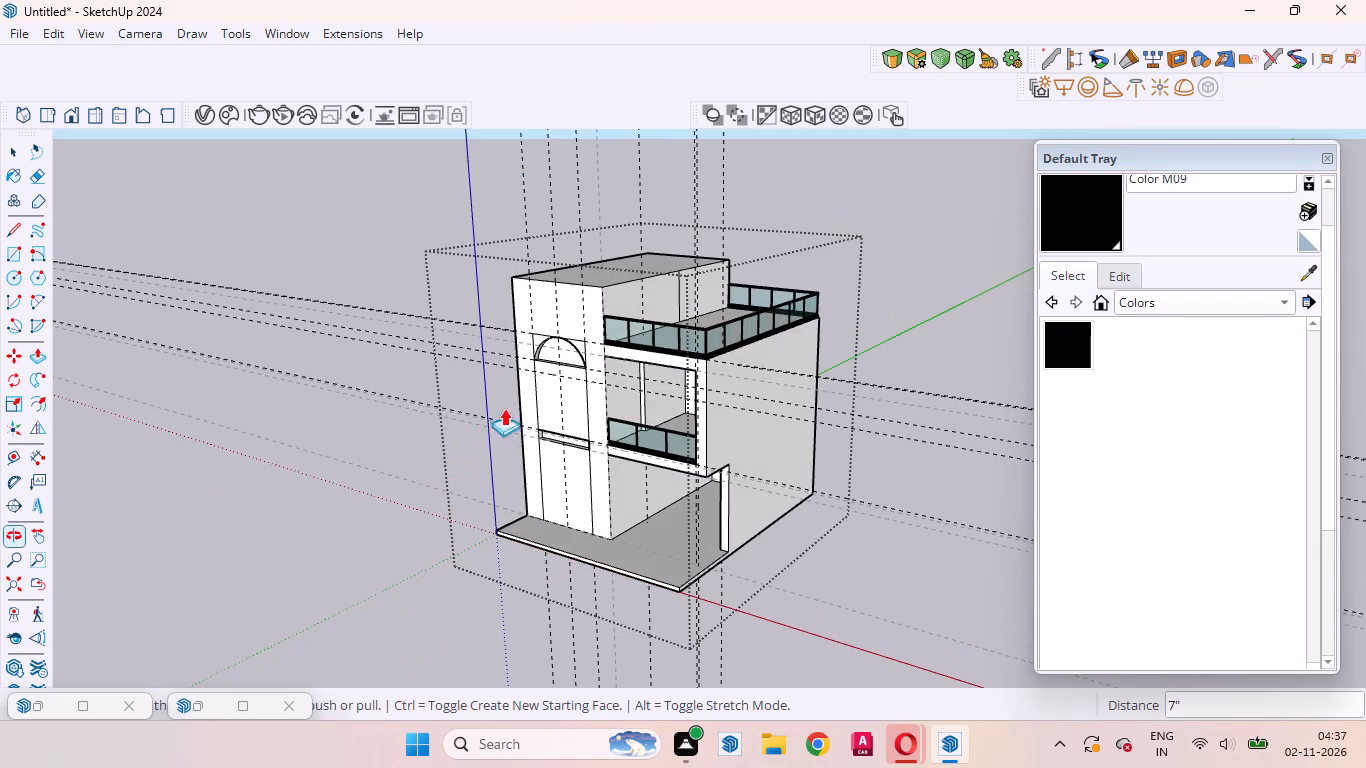
scroll(616, 541, down, 5)
middle_drag(655, 544, 798, 366)
scroll(673, 409, up, 10)
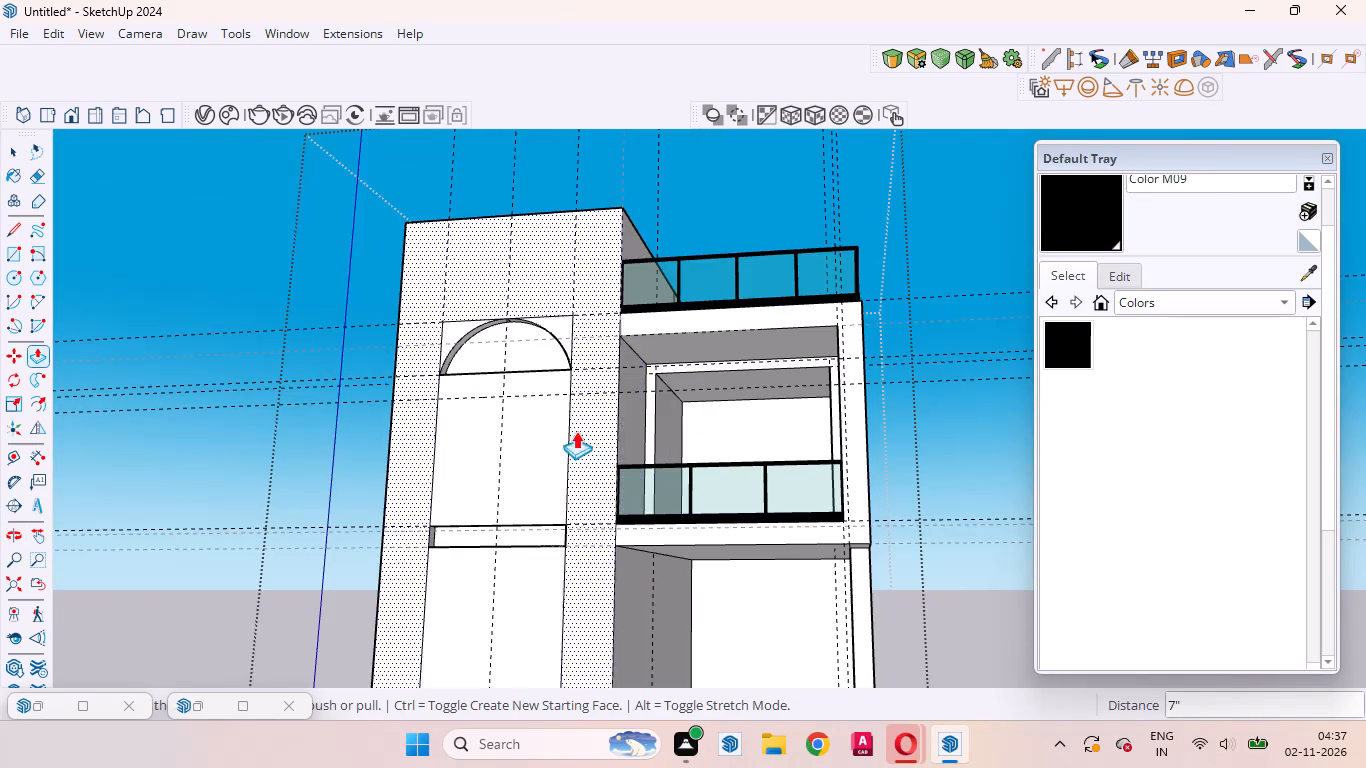
click(526, 430)
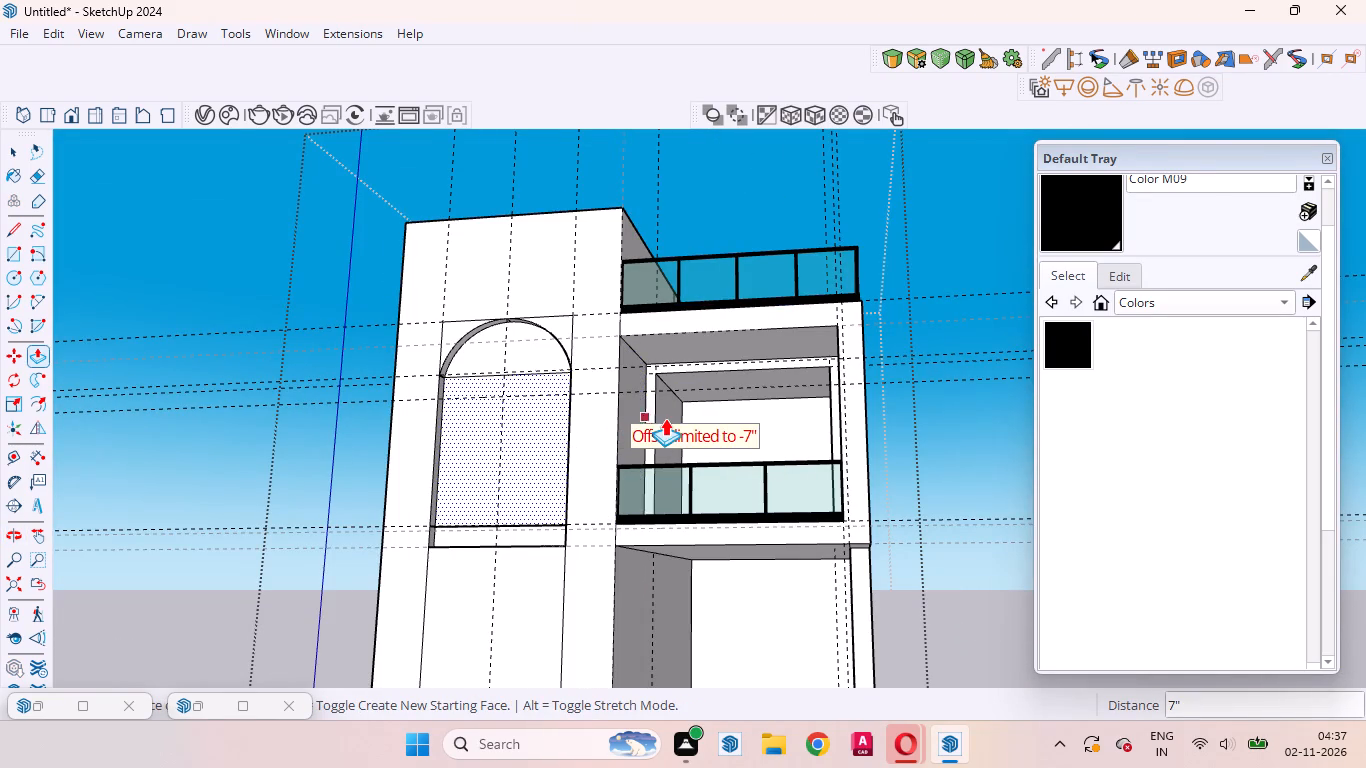
click(666, 418)
drag(533, 450, 736, 443)
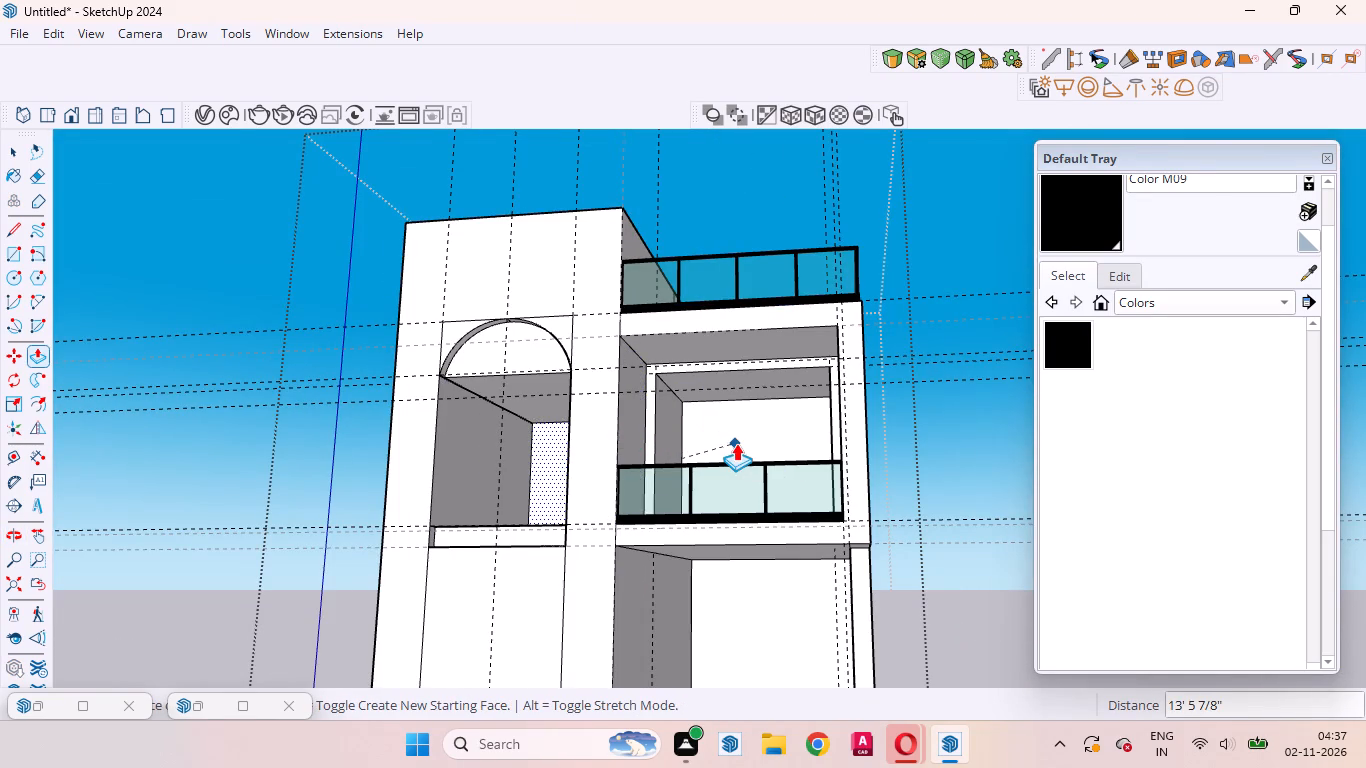
Push the ground-floor face below the band inward 7", plus another 13' 5 7/8", to match the opening above.
scroll(925, 398, down, 11)
scroll(745, 545, up, 10)
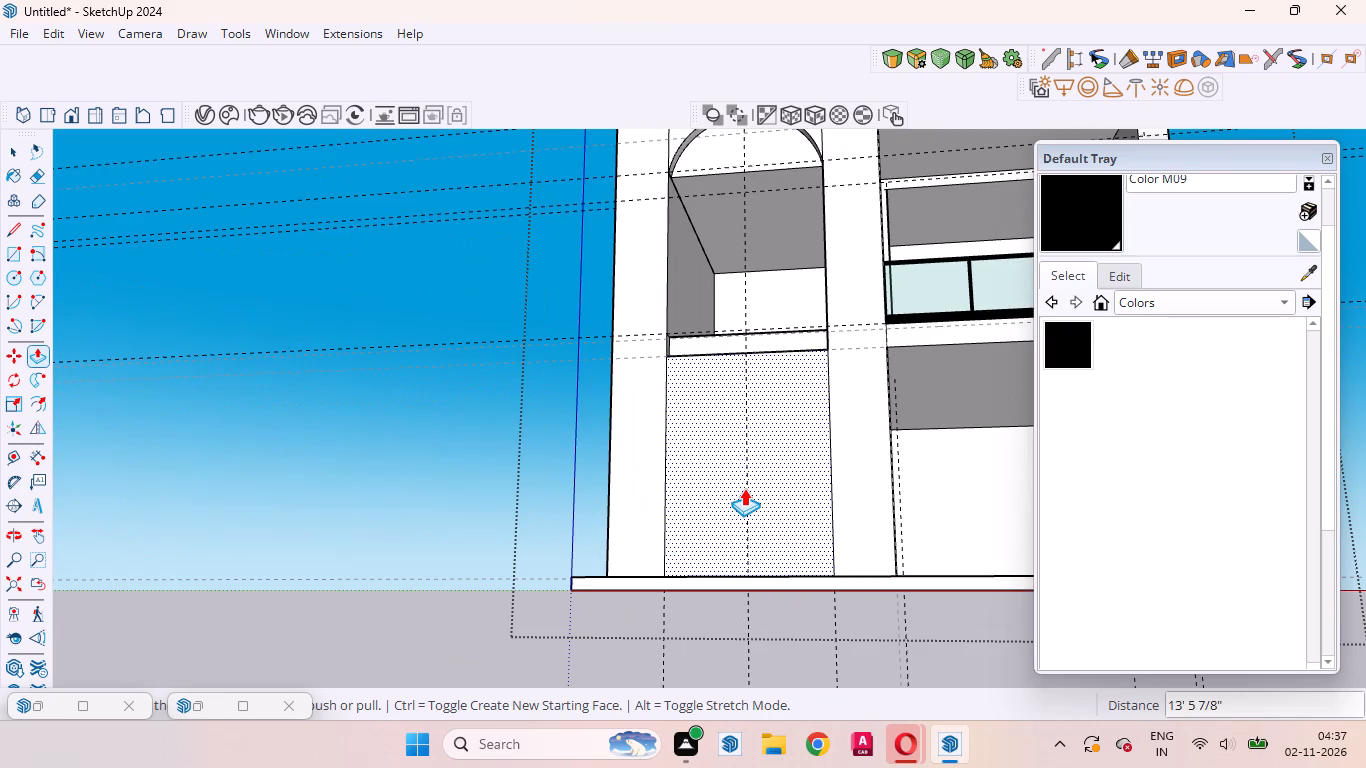
double_click(744, 488)
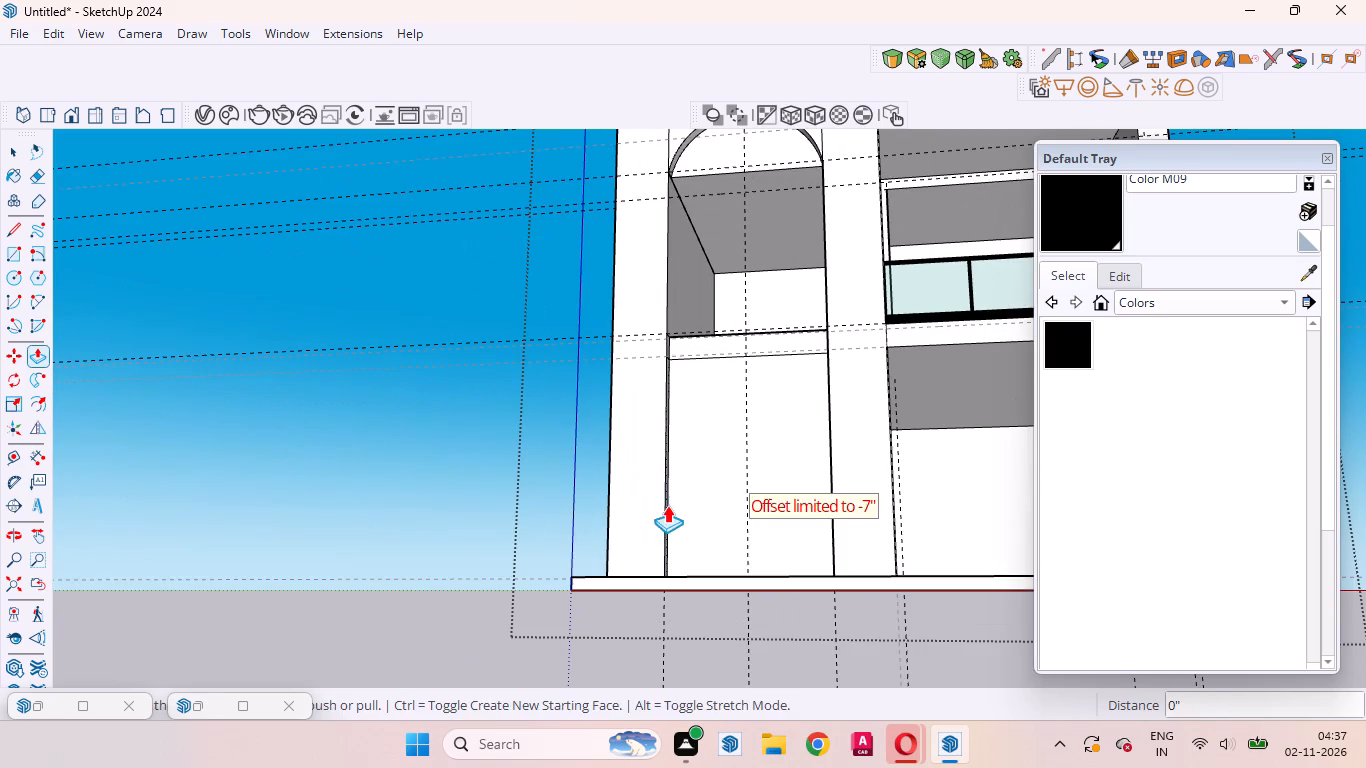
middle_drag(671, 538, 640, 677)
scroll(561, 645, up, 1)
scroll(605, 539, down, 12)
scroll(644, 553, up, 1)
middle_drag(643, 558, 546, 517)
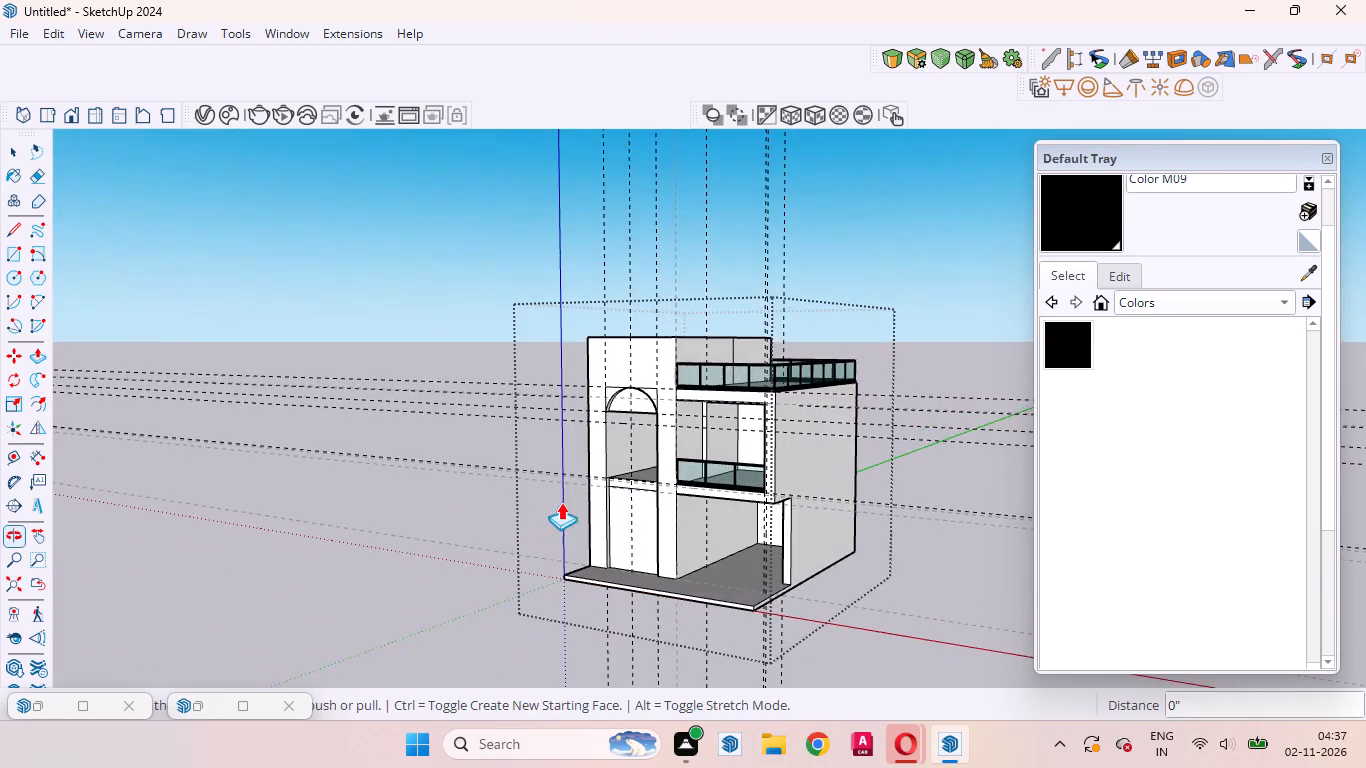
scroll(594, 512, up, 5)
click(640, 530)
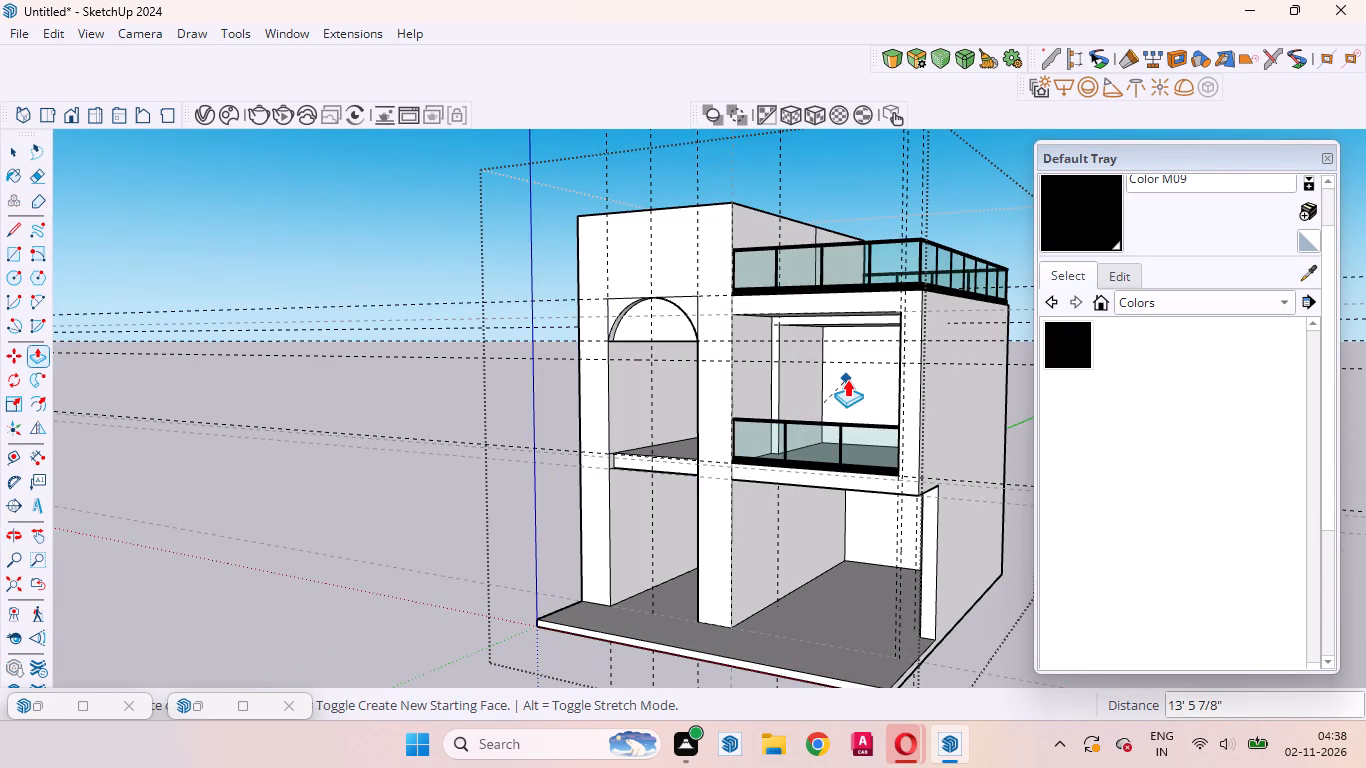
click(848, 379)
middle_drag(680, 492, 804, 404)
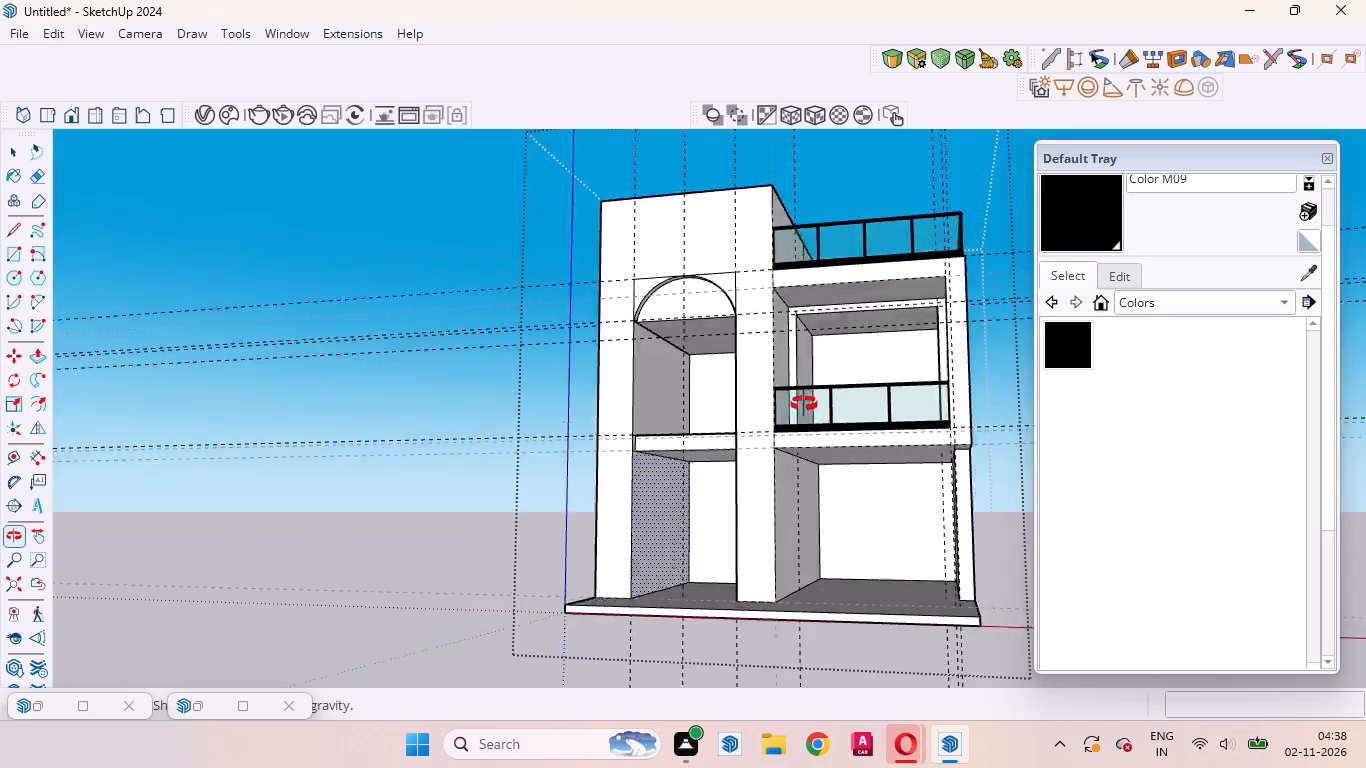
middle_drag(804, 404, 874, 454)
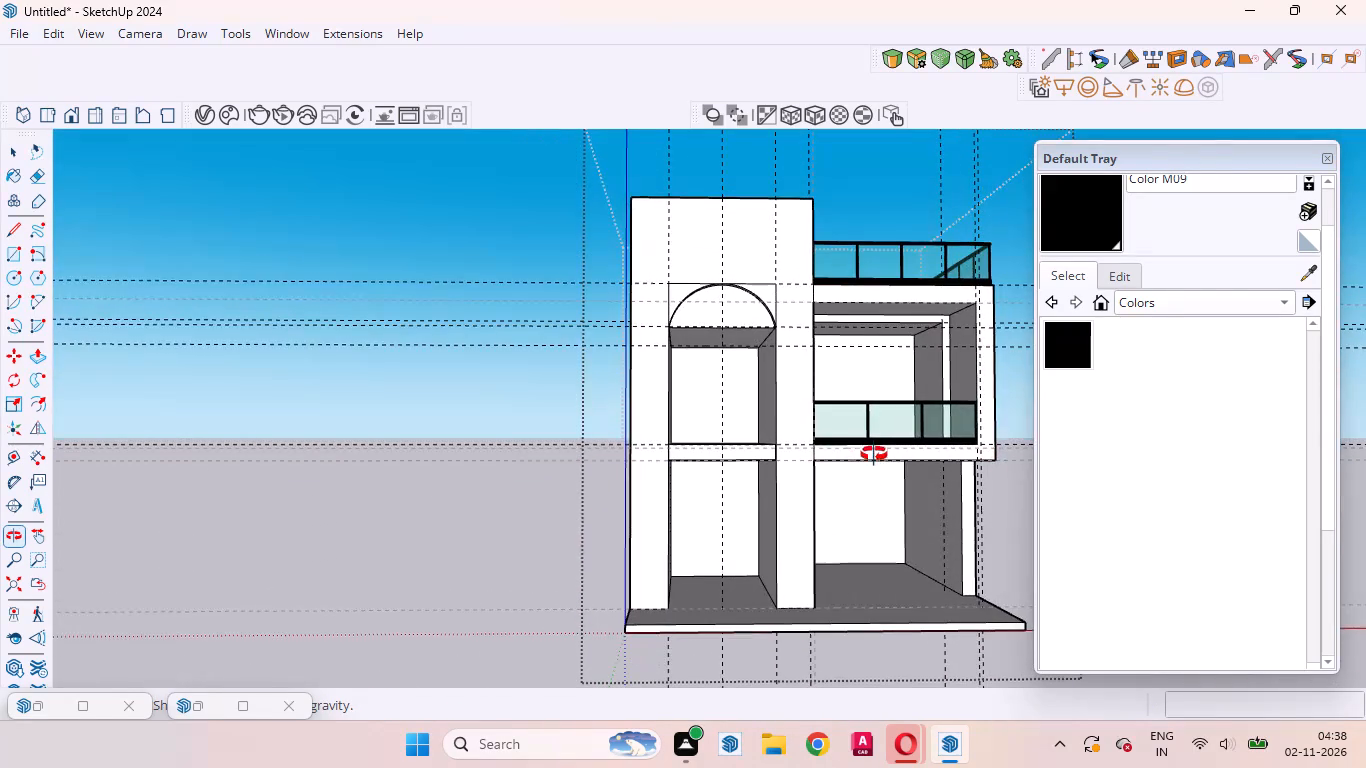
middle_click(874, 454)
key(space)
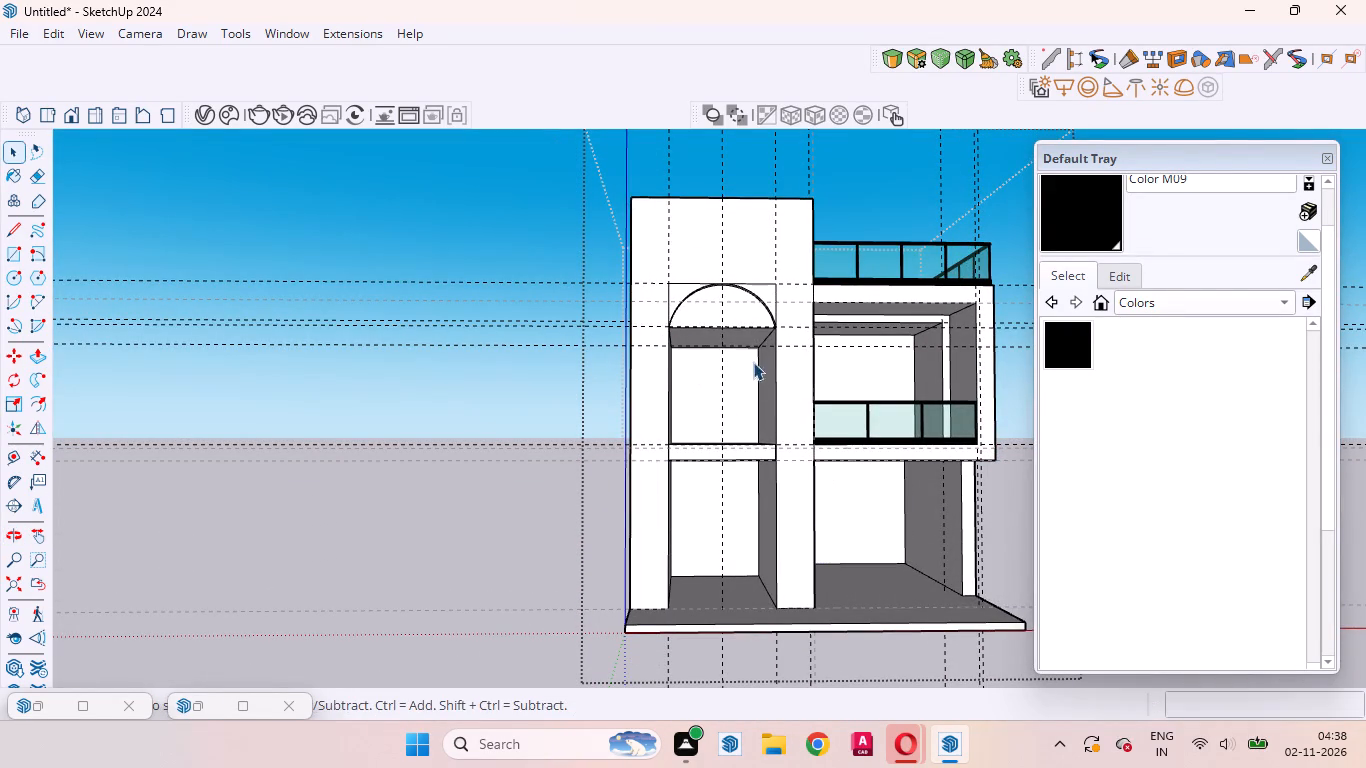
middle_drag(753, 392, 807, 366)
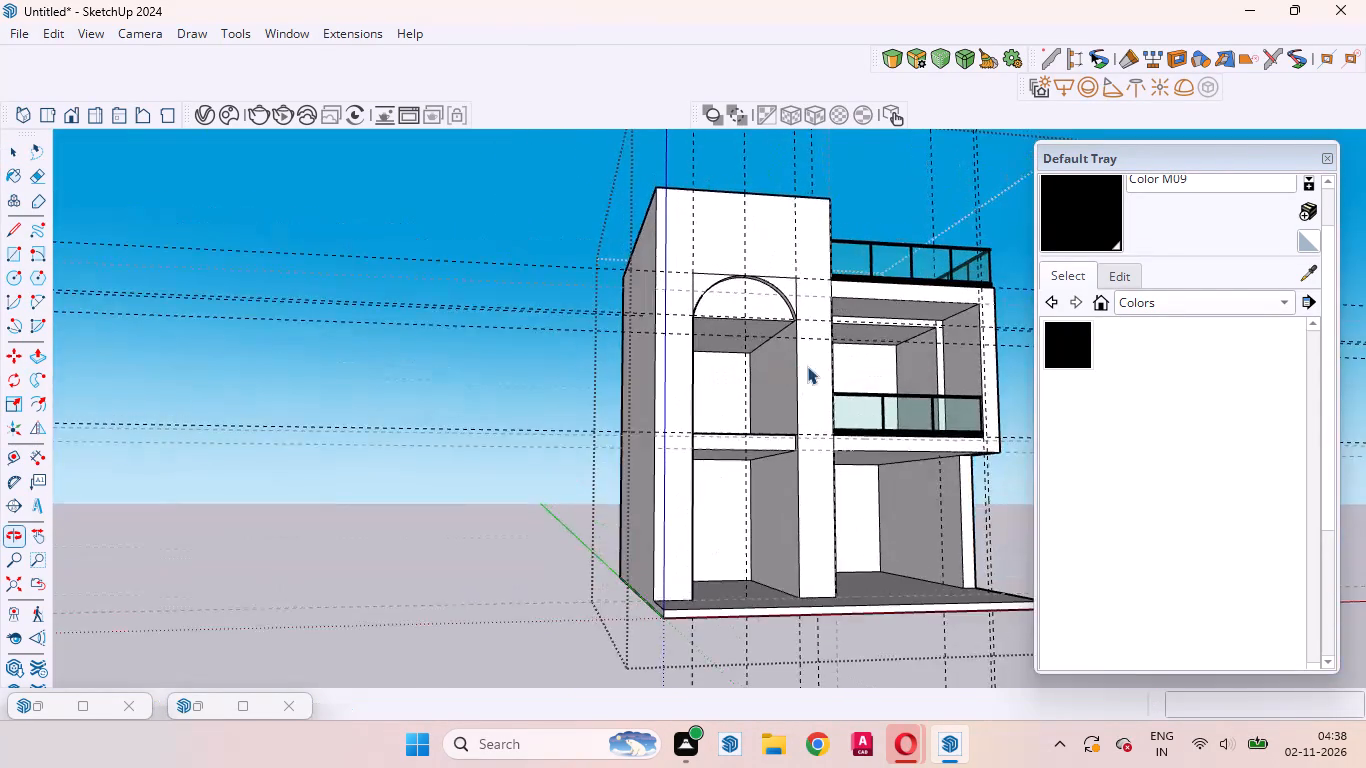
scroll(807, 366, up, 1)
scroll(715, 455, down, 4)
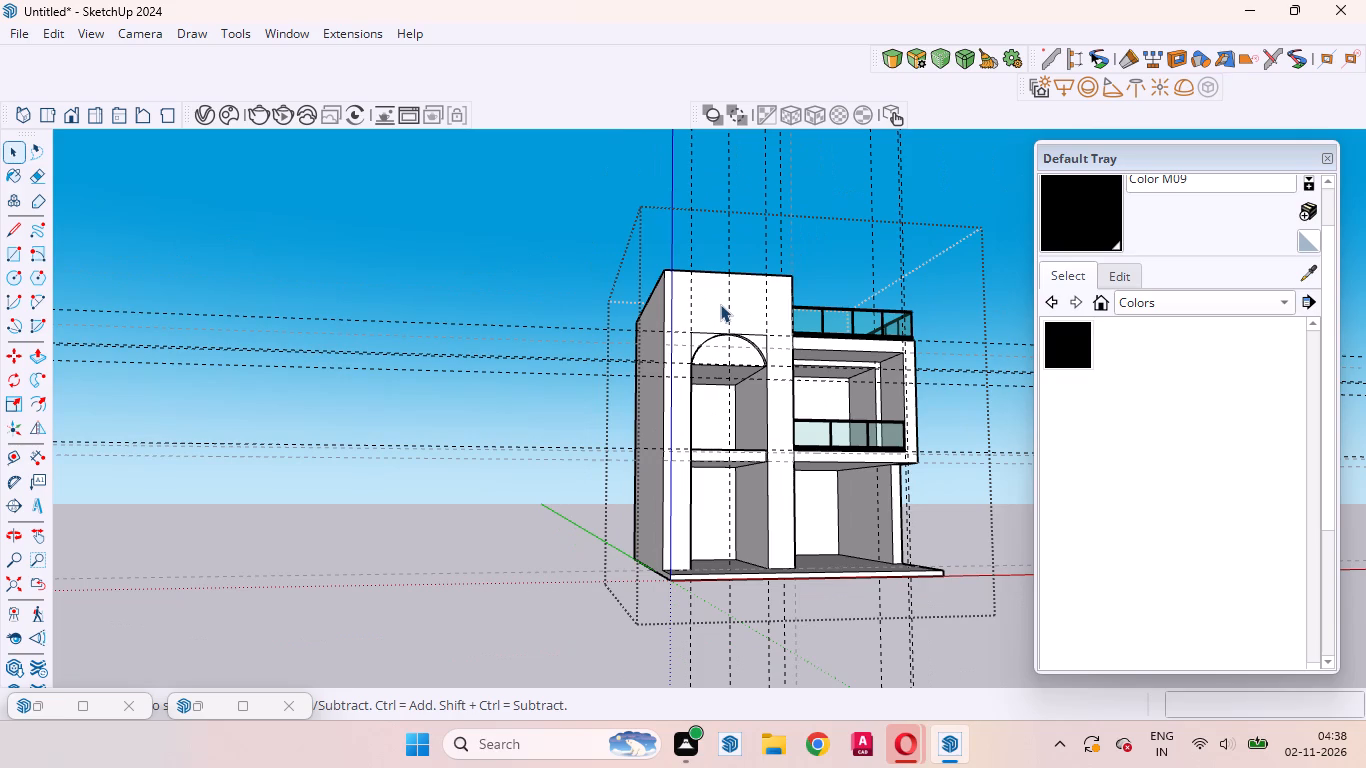
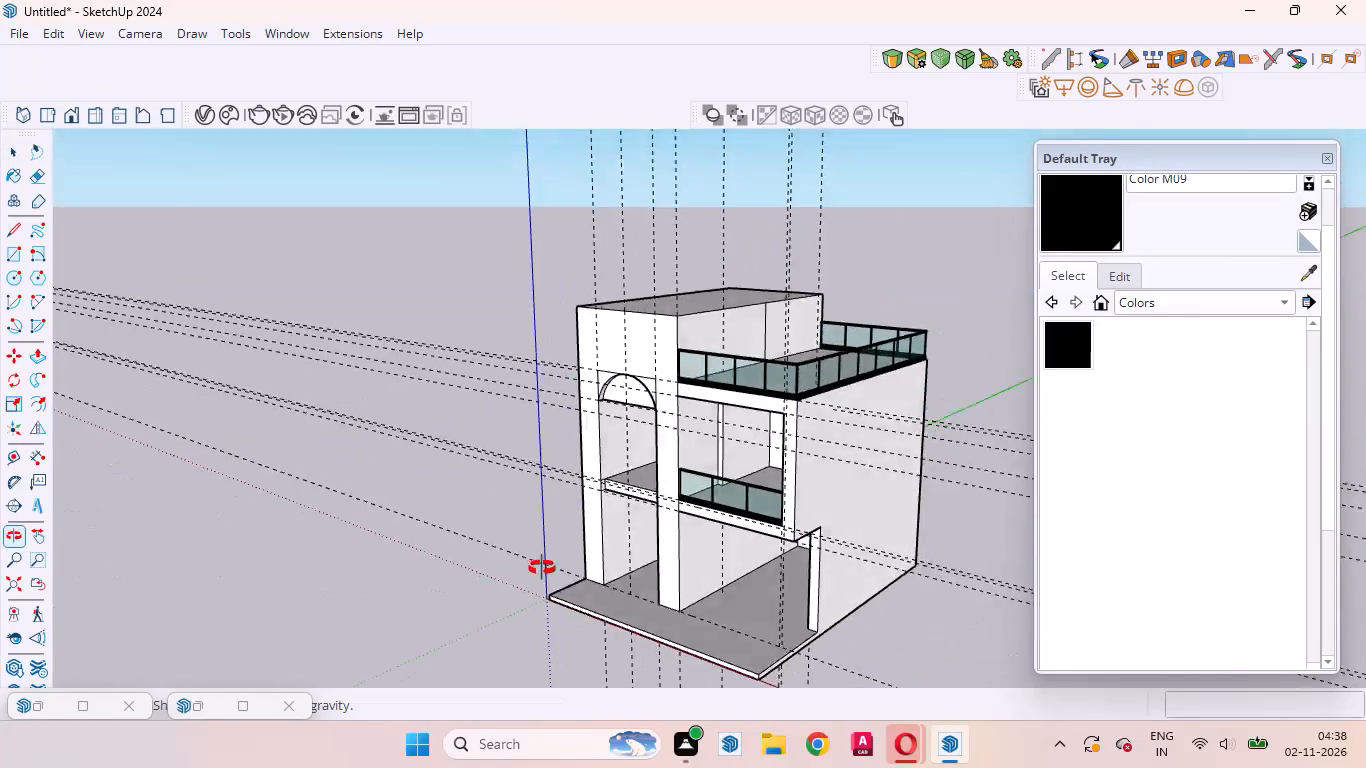
Examine the house model from the front and both sides, checking the recessed arch, stacked openings and railed terraces.
scroll(829, 454, up, 4)
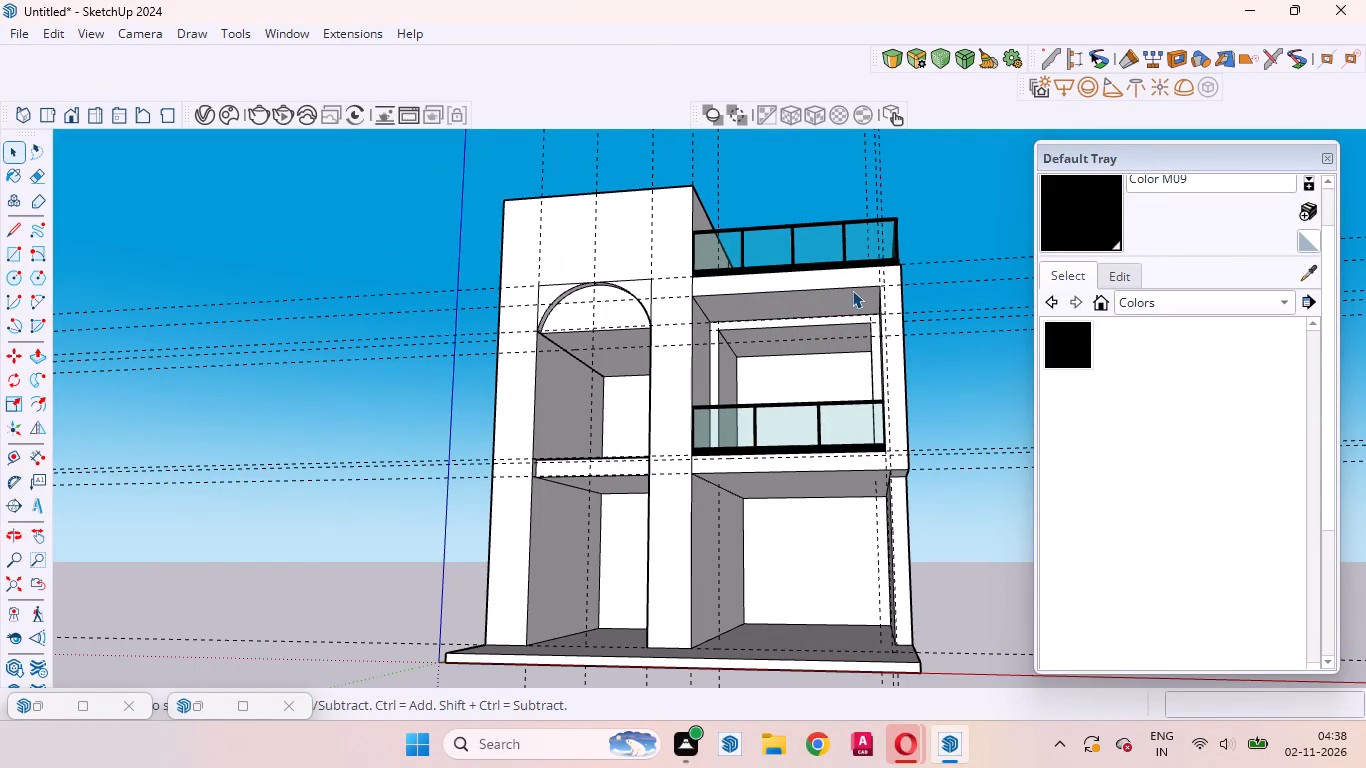
scroll(852, 290, down, 3)
middle_drag(881, 265, 858, 343)
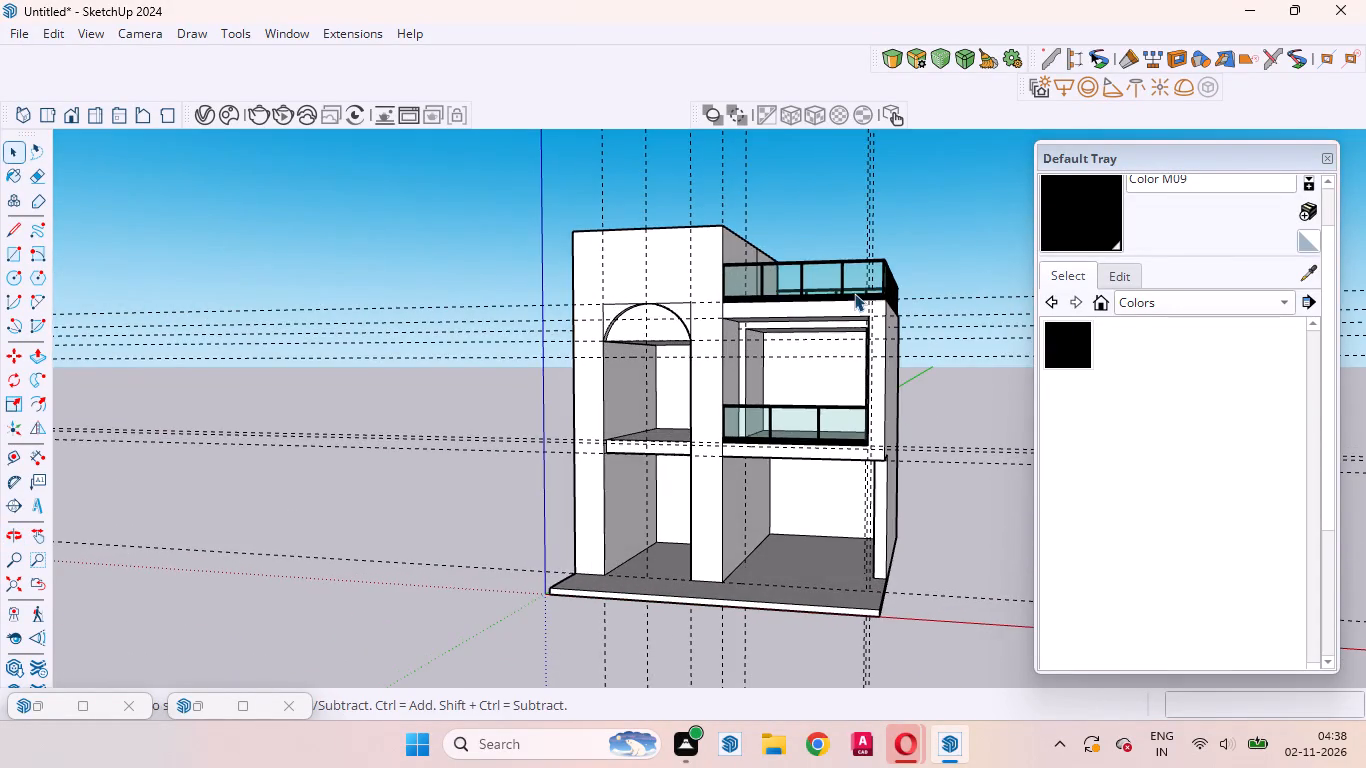
scroll(855, 292, down, 5)
scroll(854, 390, up, 11)
middle_drag(853, 369, 665, 360)
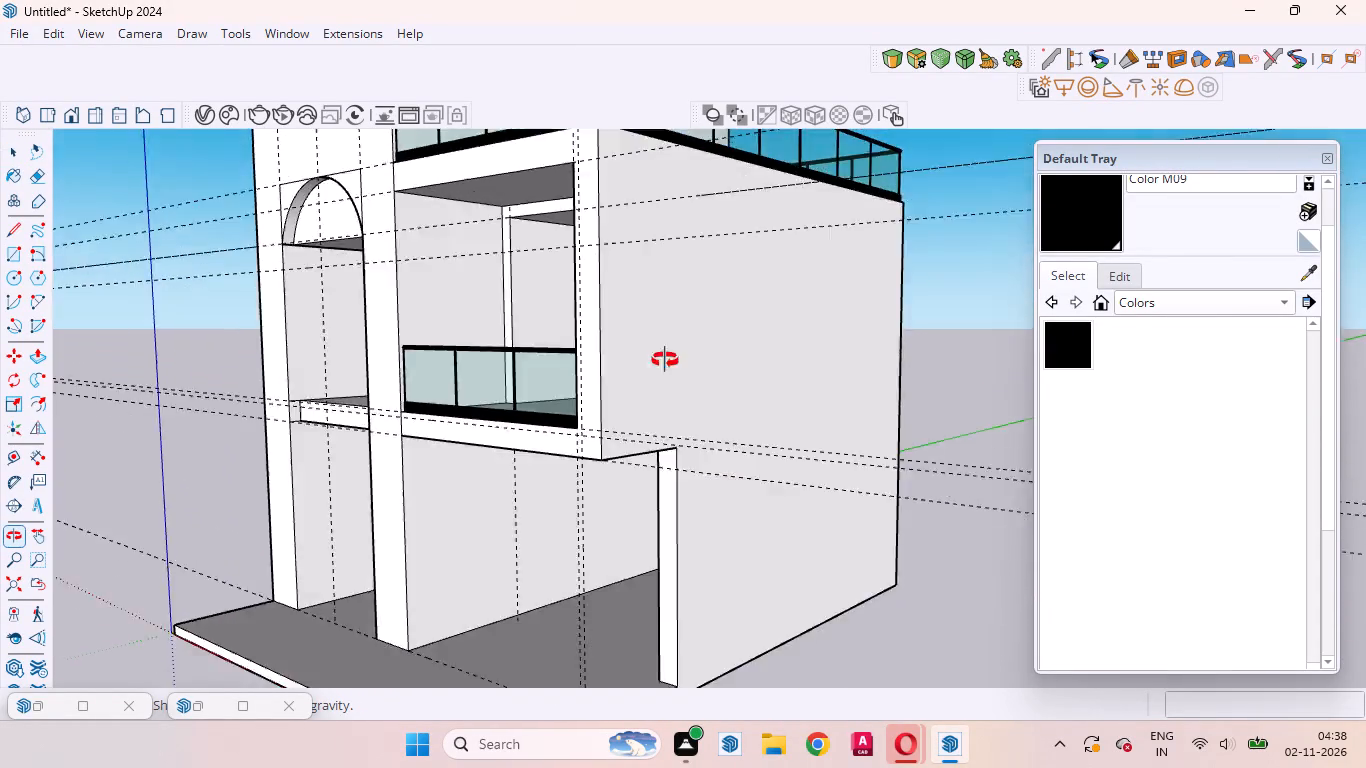
middle_drag(665, 360, 995, 434)
scroll(819, 404, down, 4)
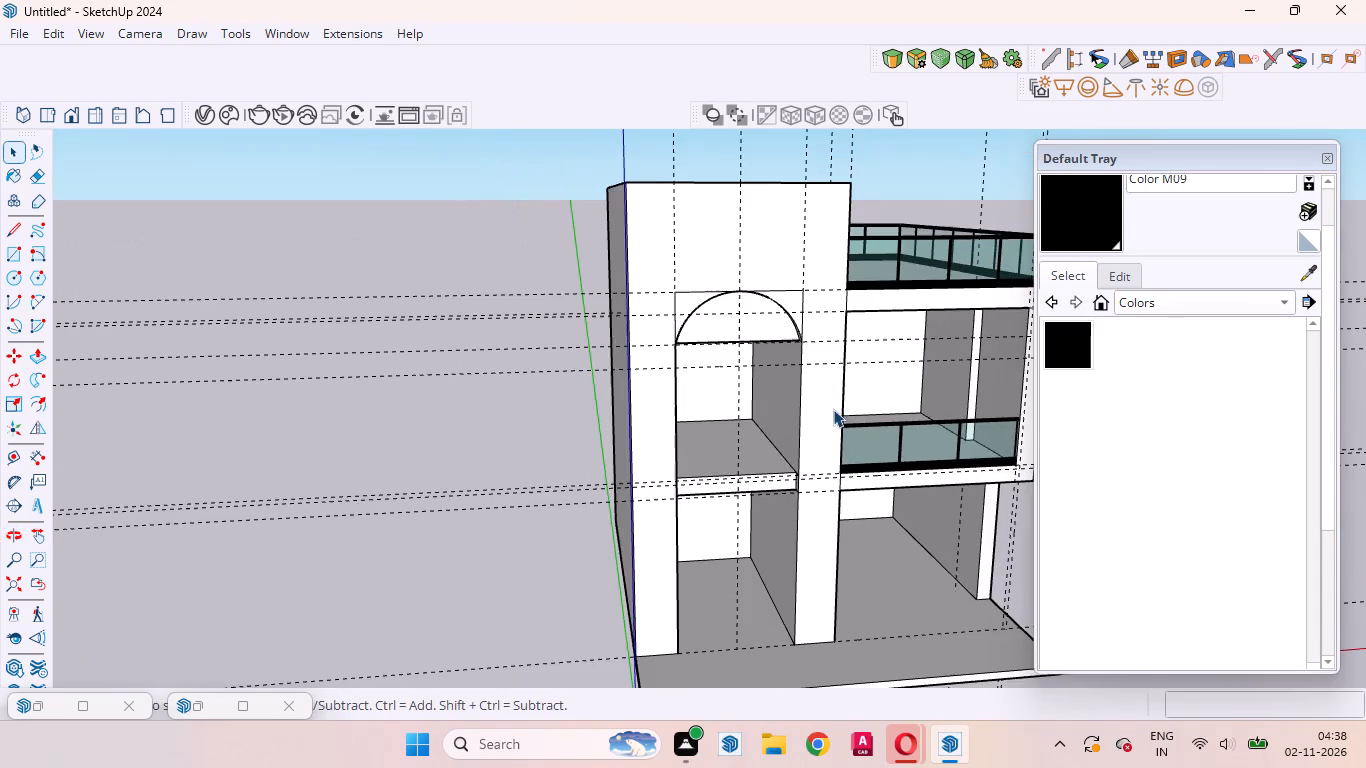
middle_drag(803, 418, 738, 306)
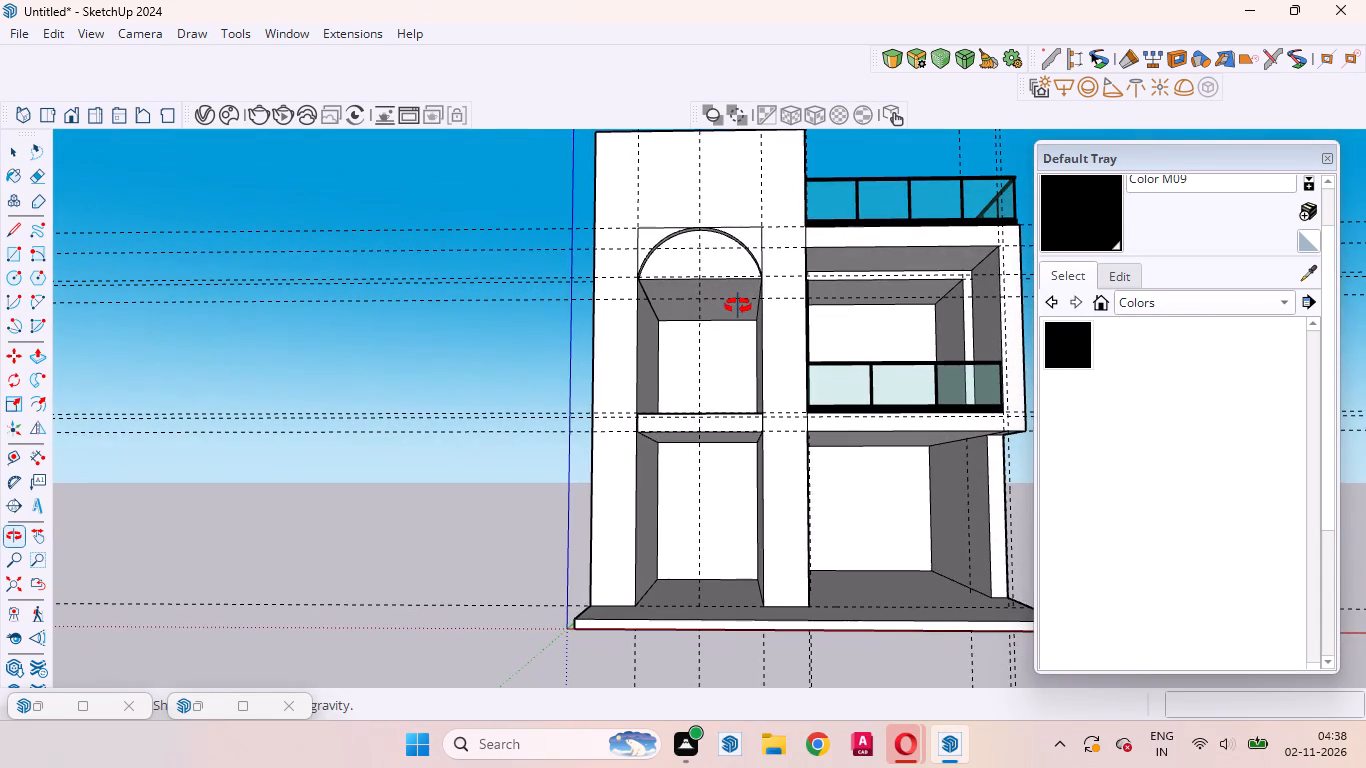
middle_drag(738, 306, 801, 337)
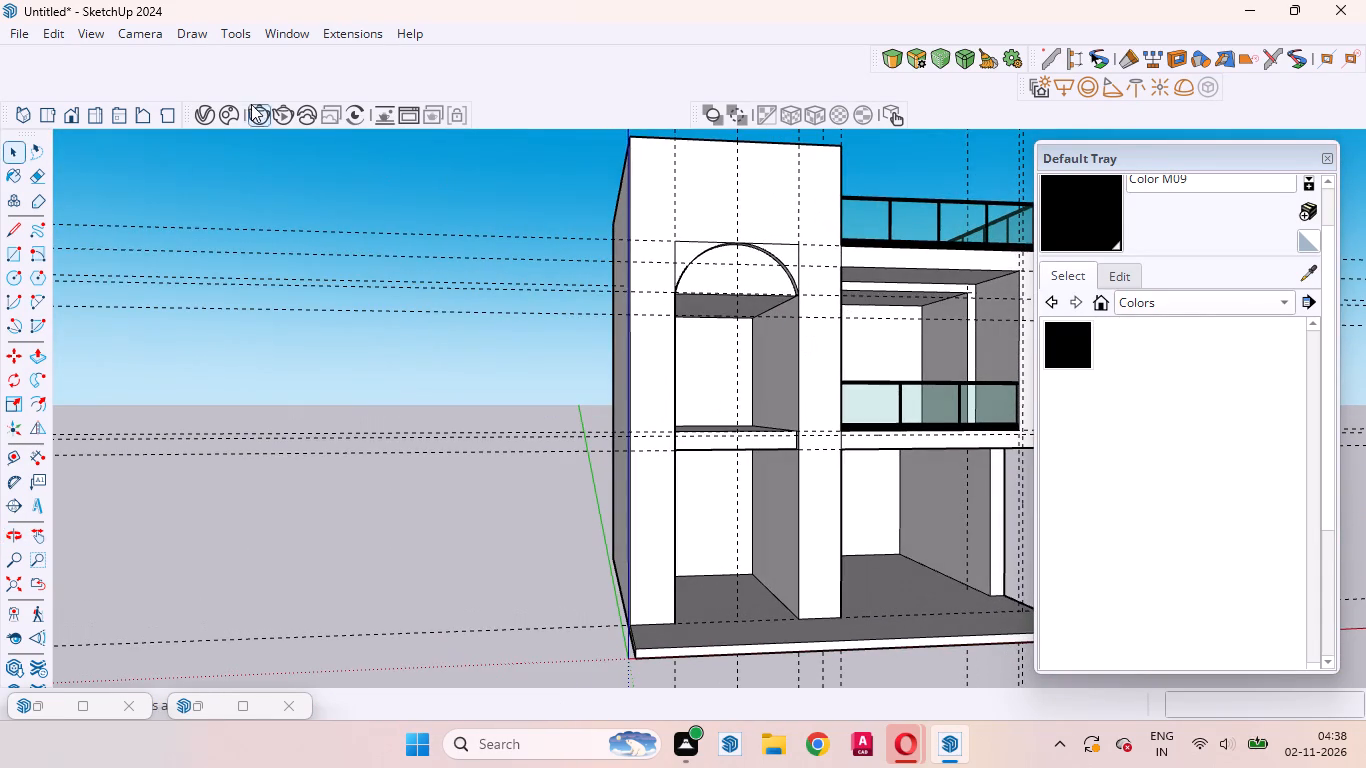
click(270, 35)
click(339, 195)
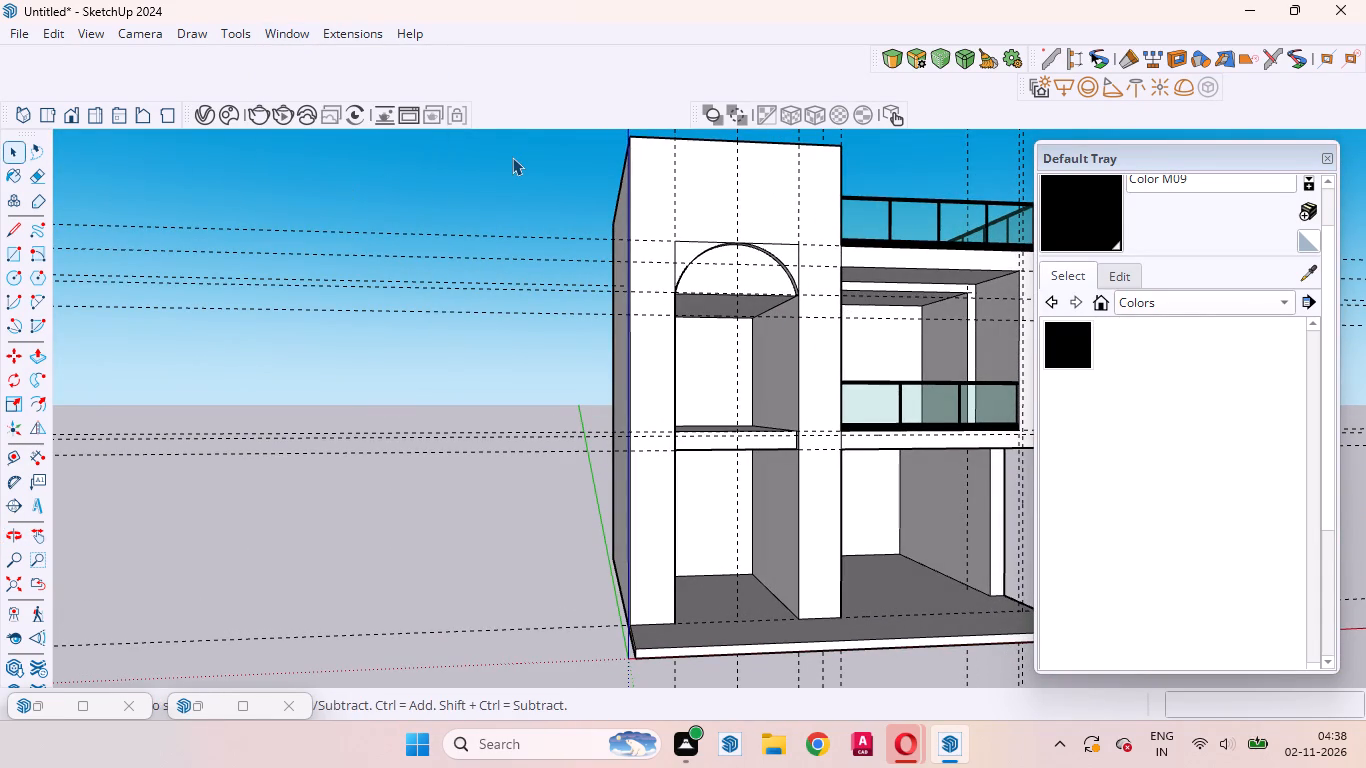
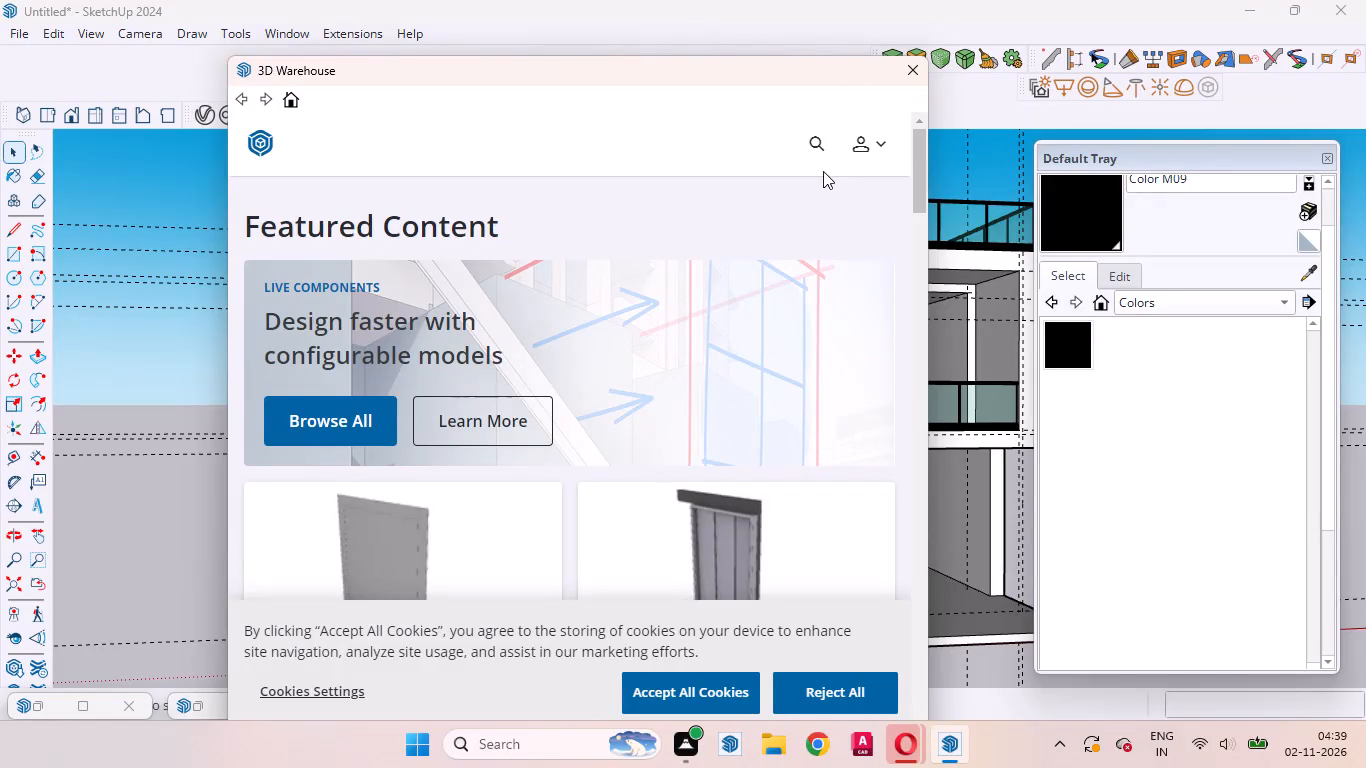
Search the 3D Warehouse for "sliding window".
click(813, 147)
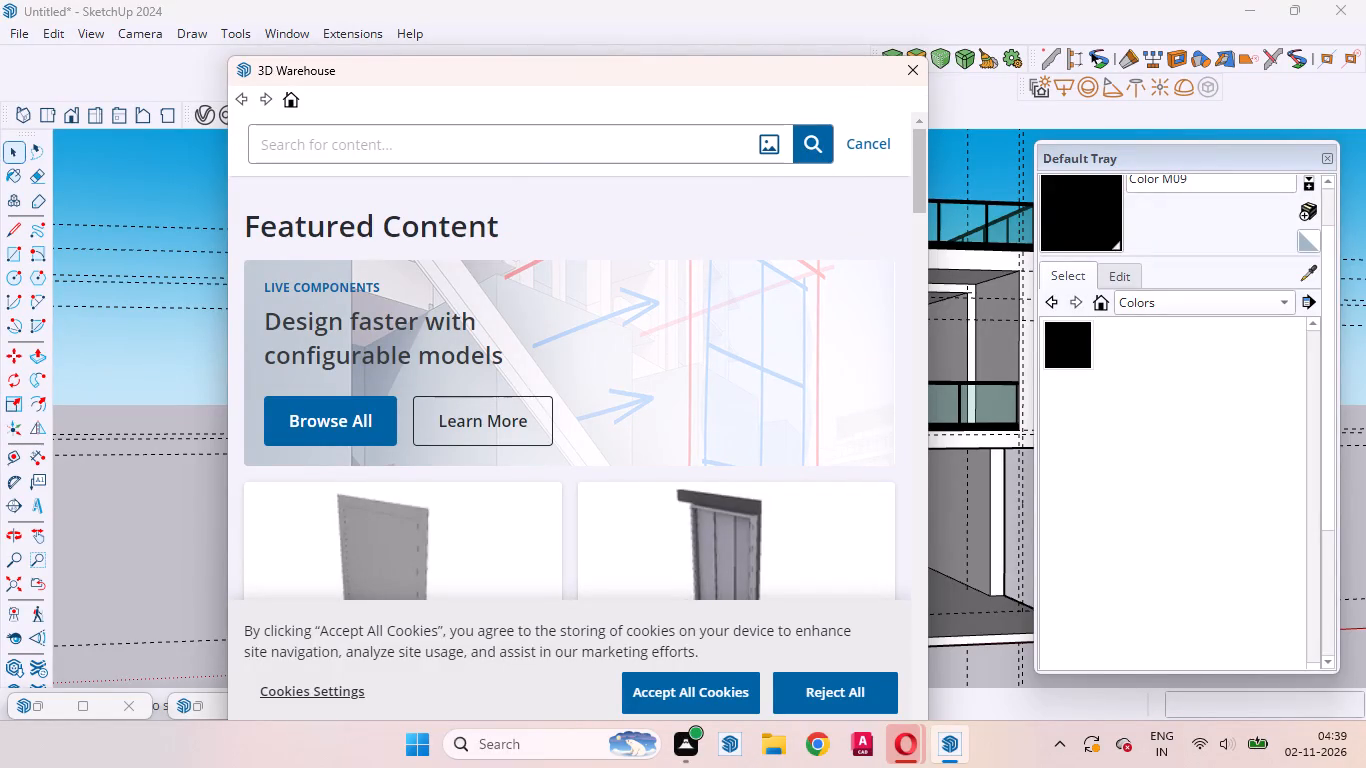
click(502, 147)
text(sli)
text(dind)
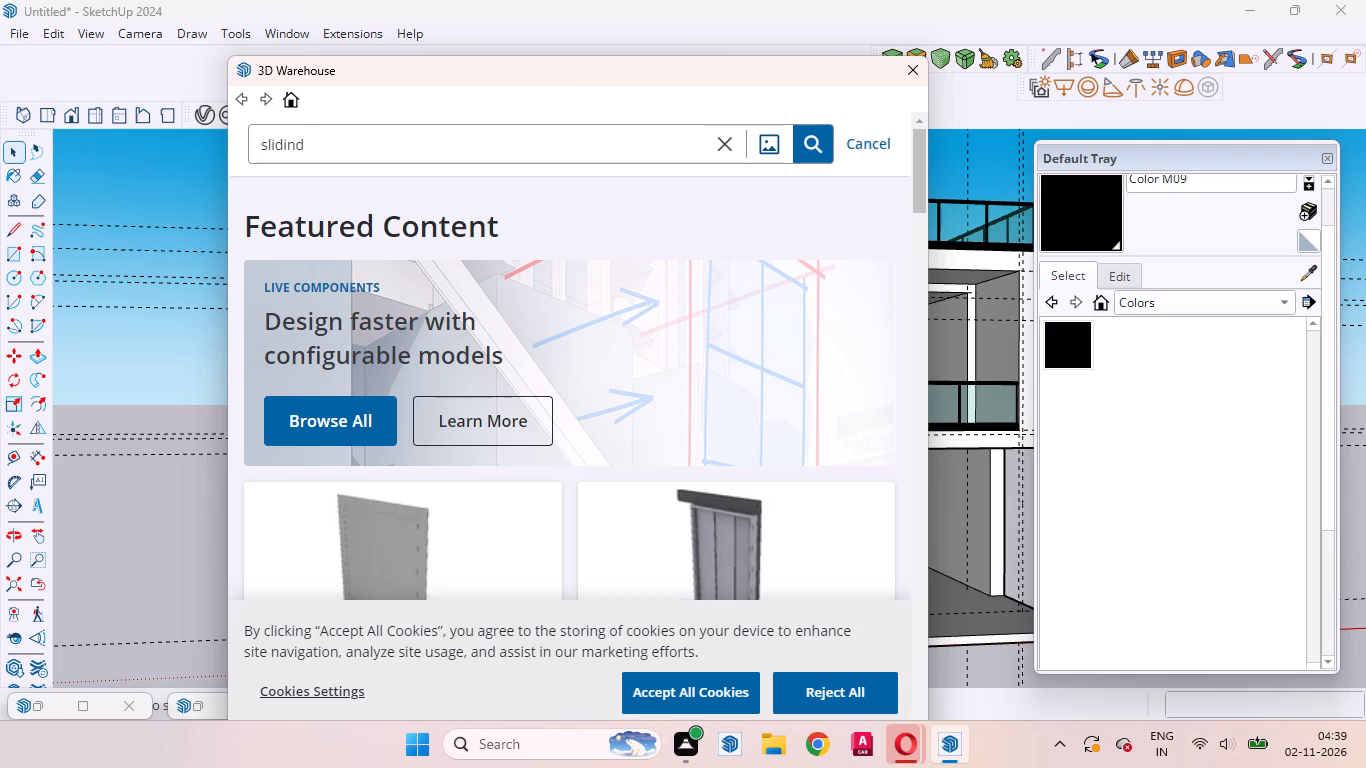
key(space)
key(Return)
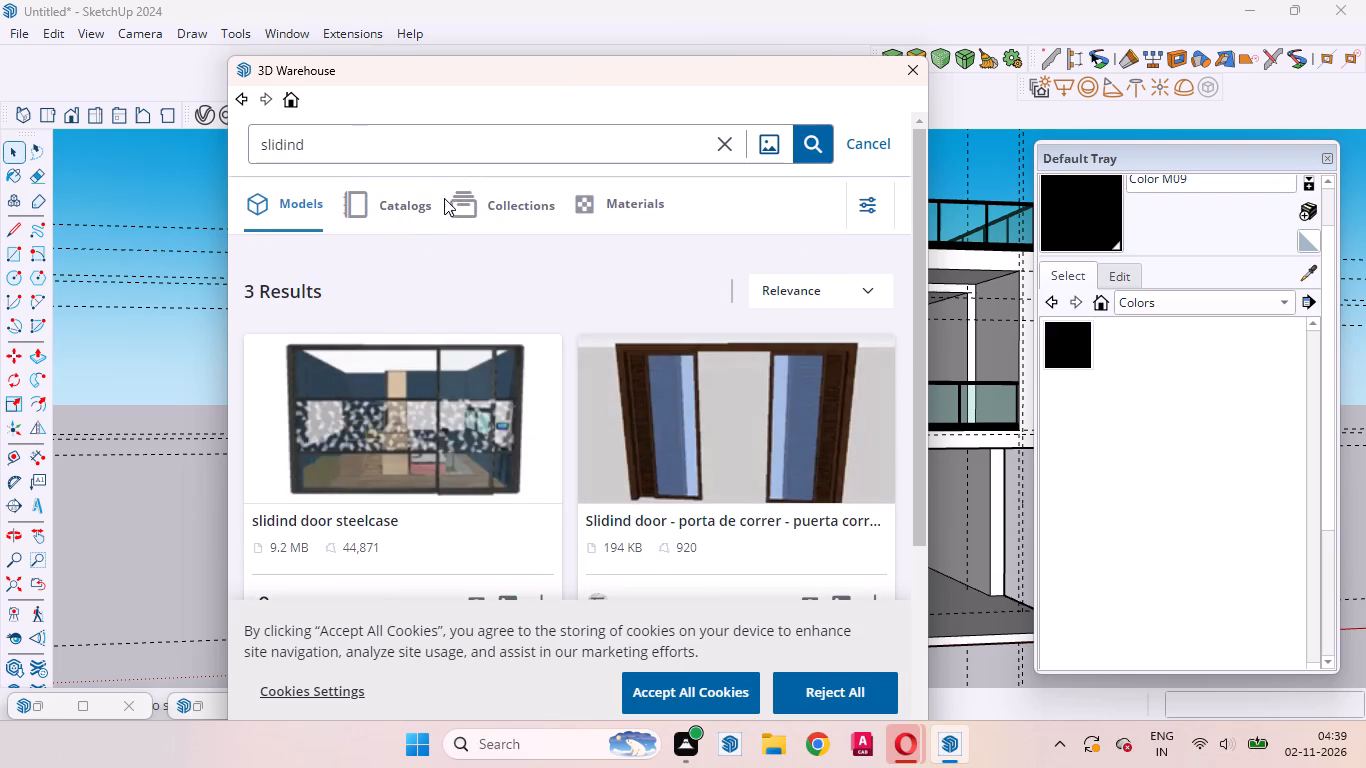
click(330, 149)
key(Return)
text(g)
key(space)
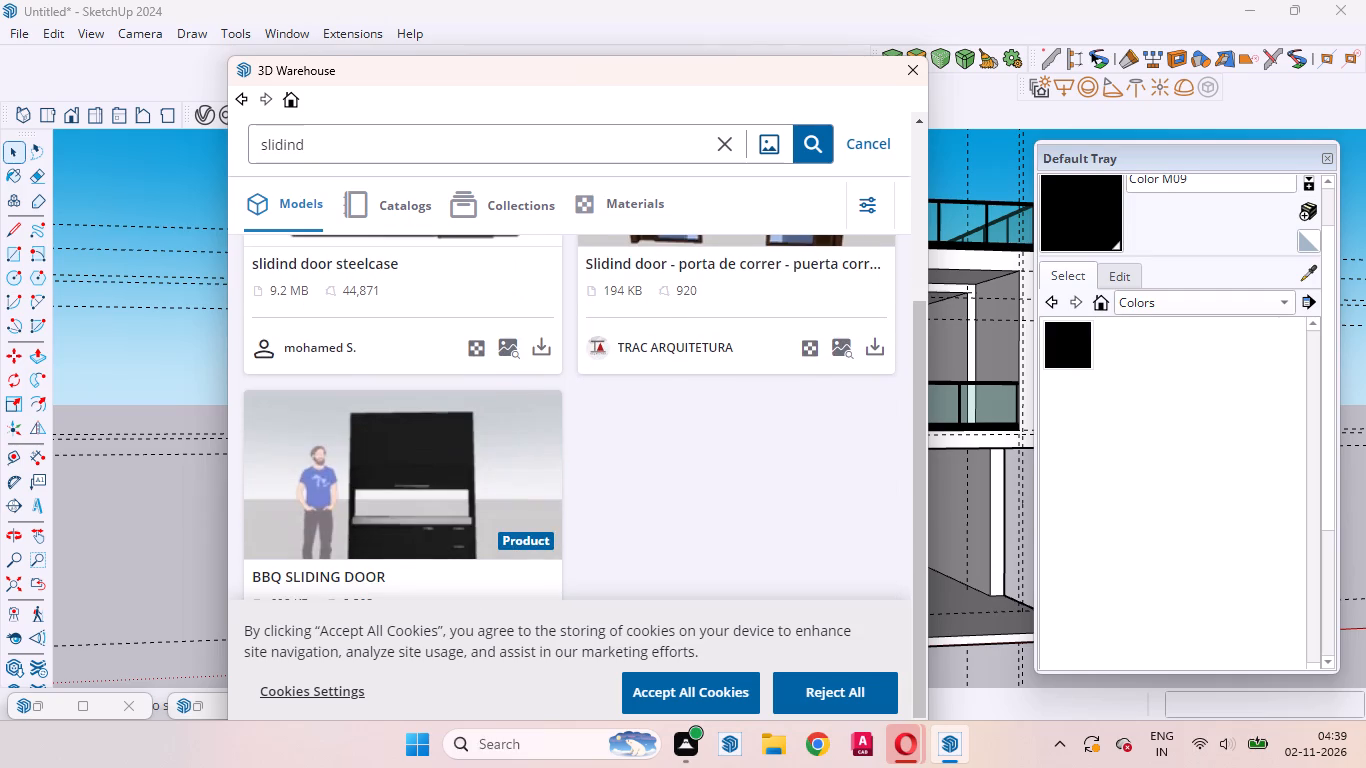
click(330, 149)
key(BackSpace)
key(g)
key(space)
key(w)
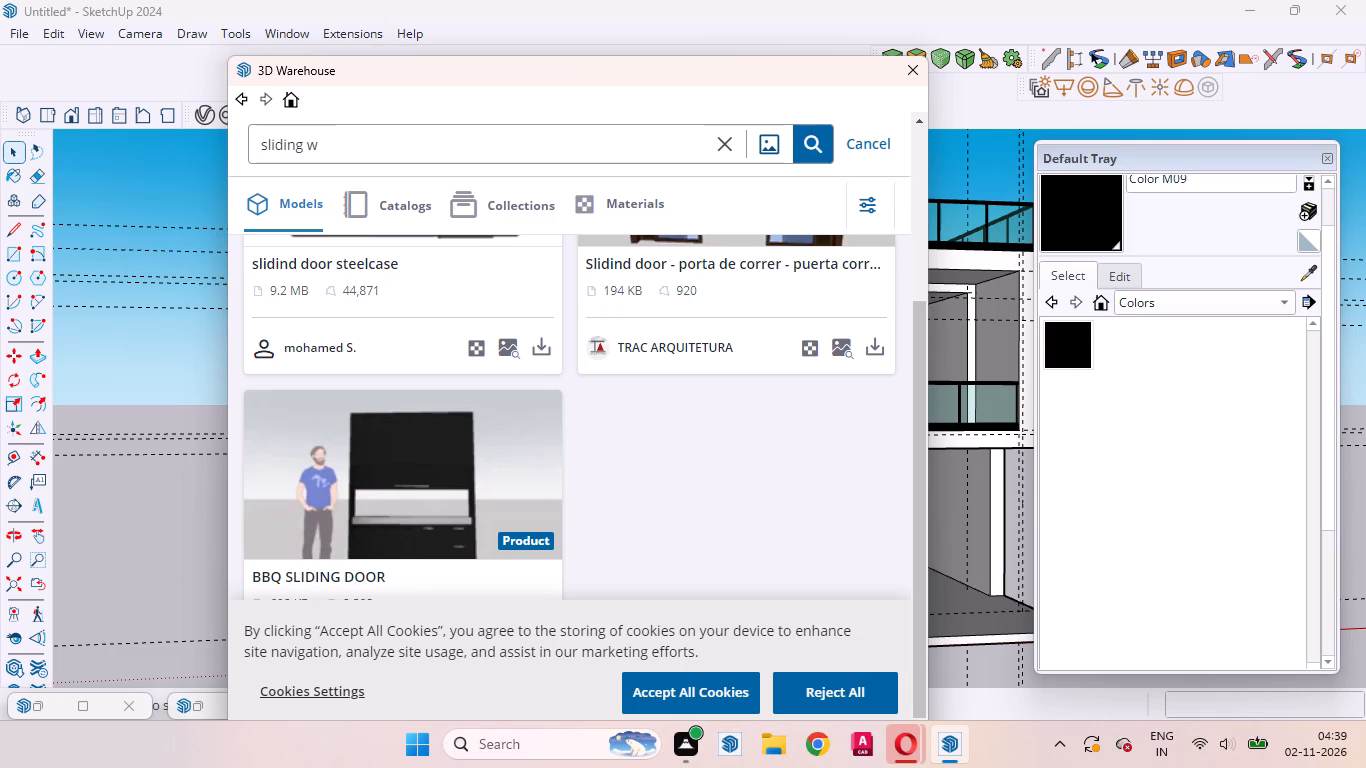
key(i)
text(nd)
text(ow)
key(Return)
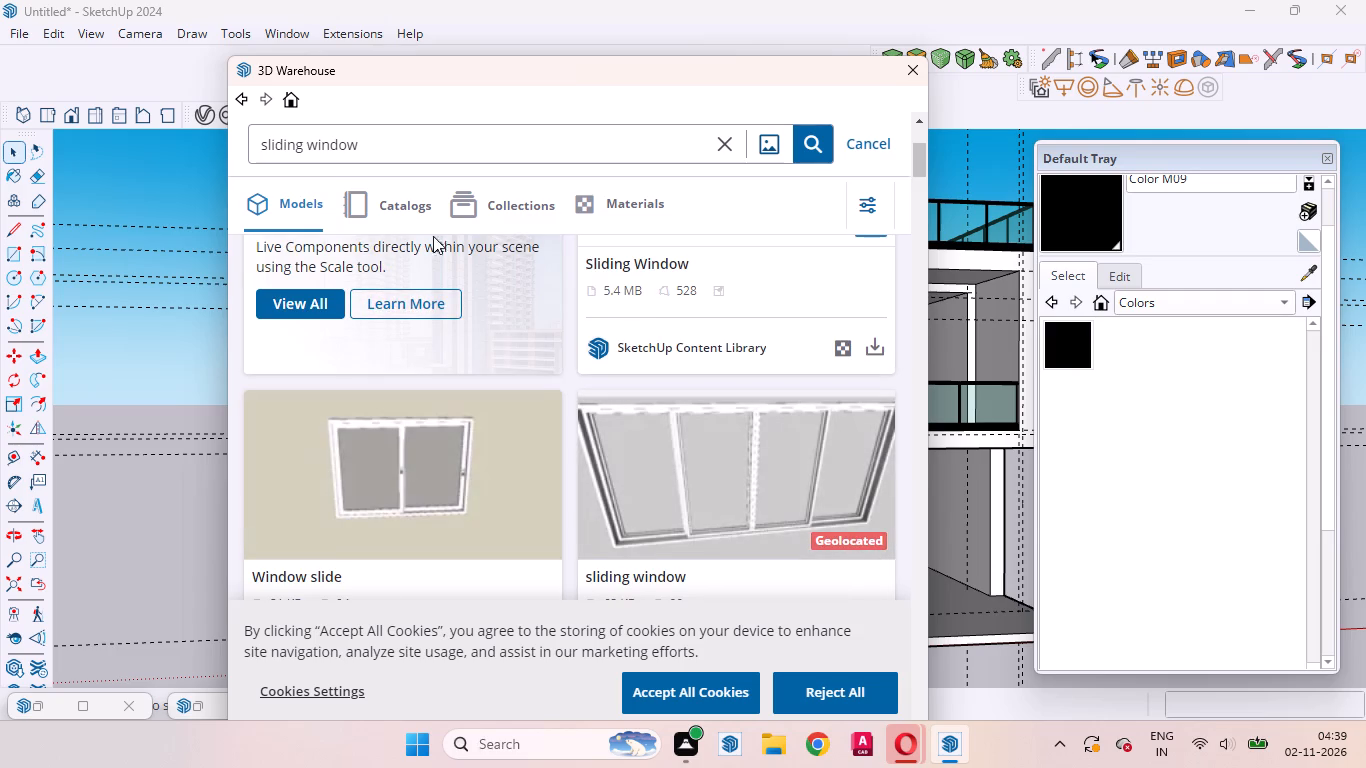
Find the 56 KB black-framed, two-pane Sliding window among the results and load it directly into the house model.
scroll(690, 348, up, 3)
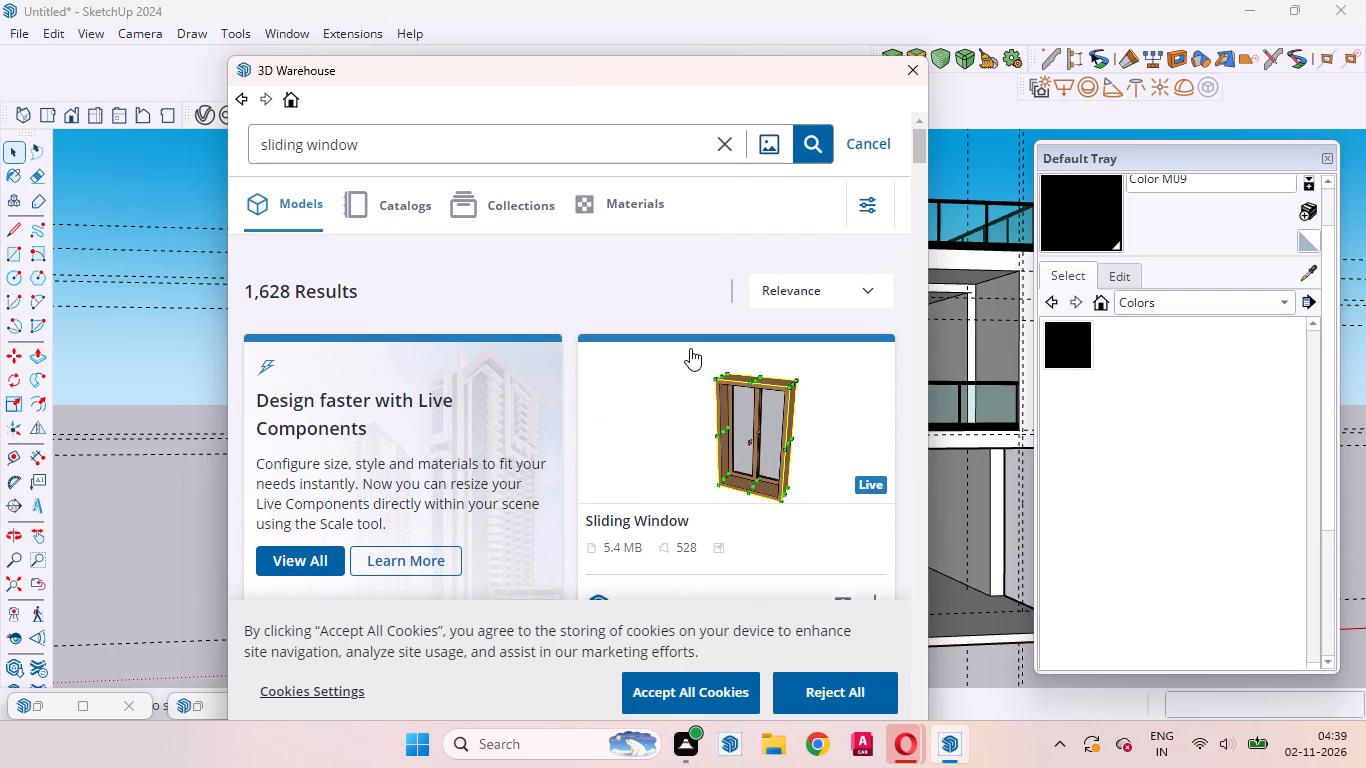
scroll(688, 348, down, 8)
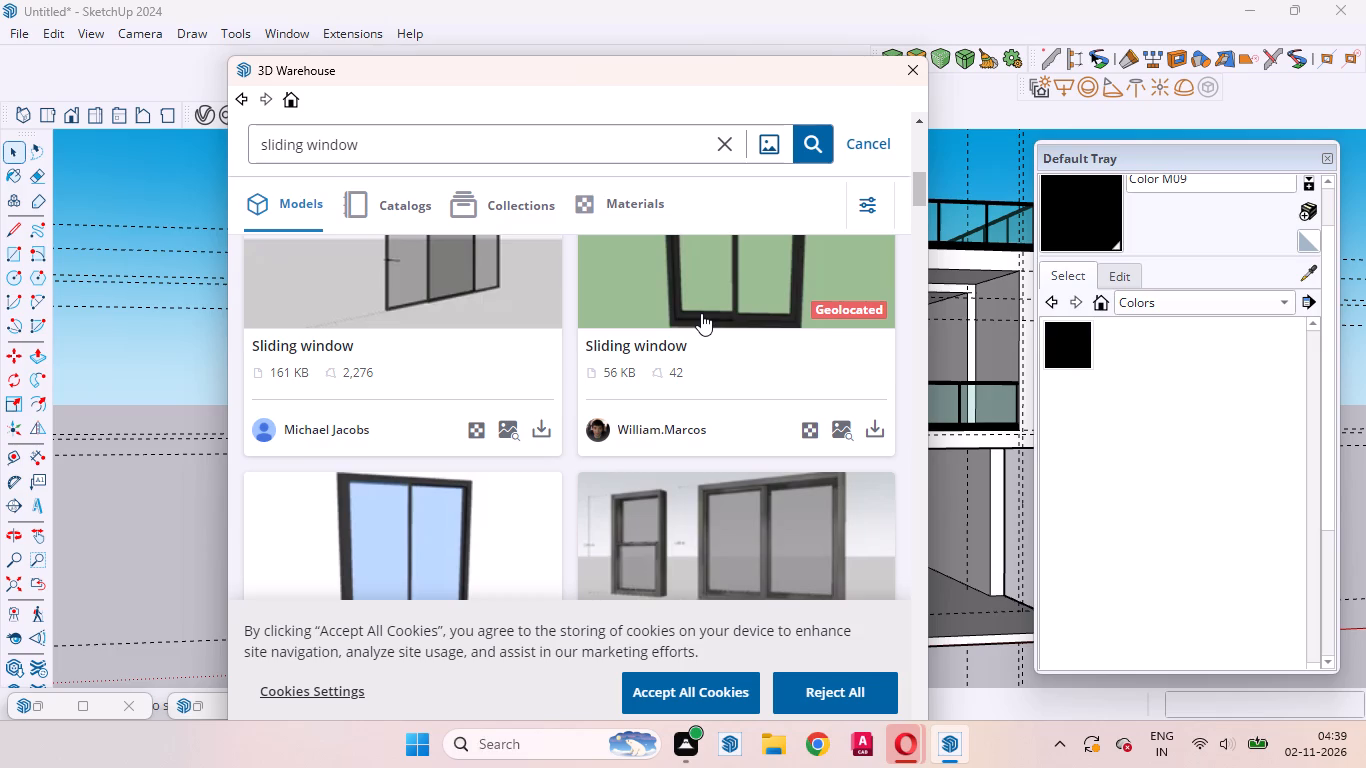
scroll(712, 352, down, 1)
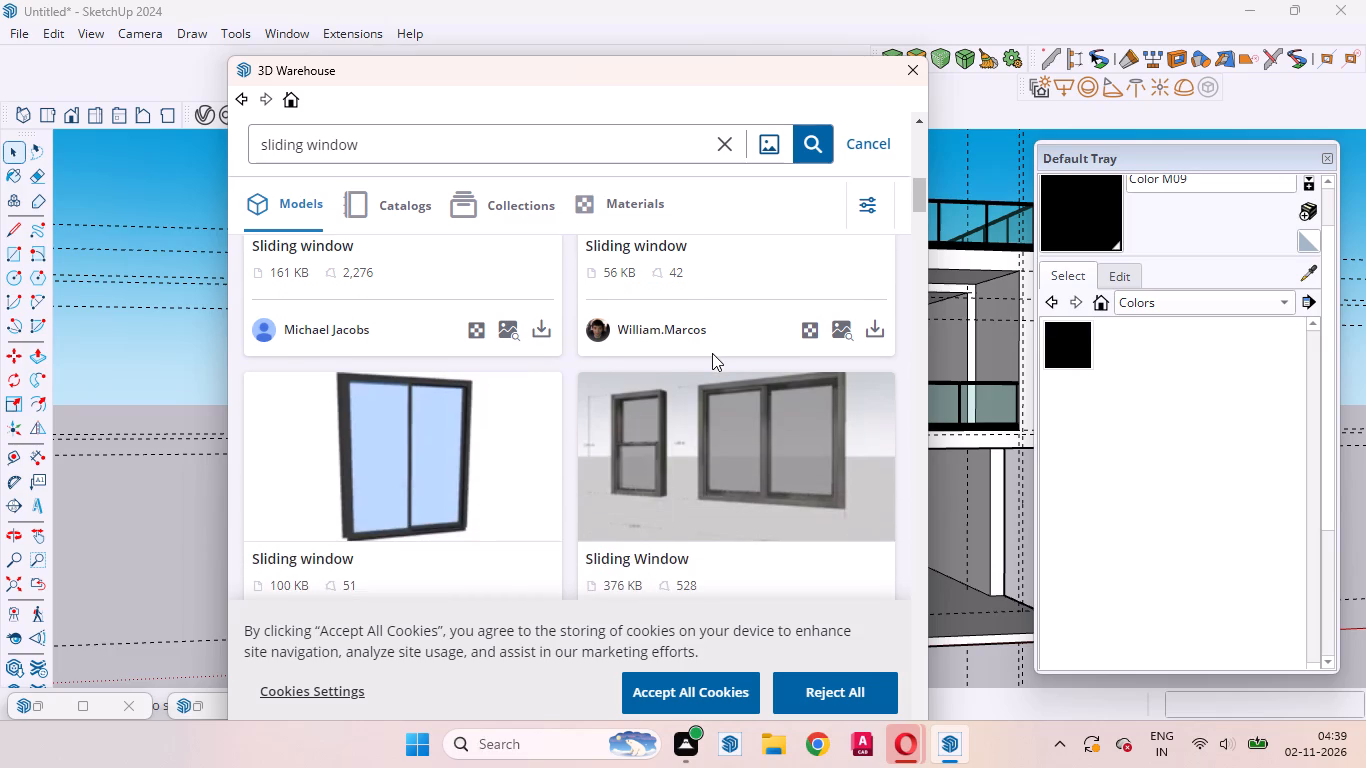
scroll(712, 354, down, 1)
scroll(713, 356, up, 3)
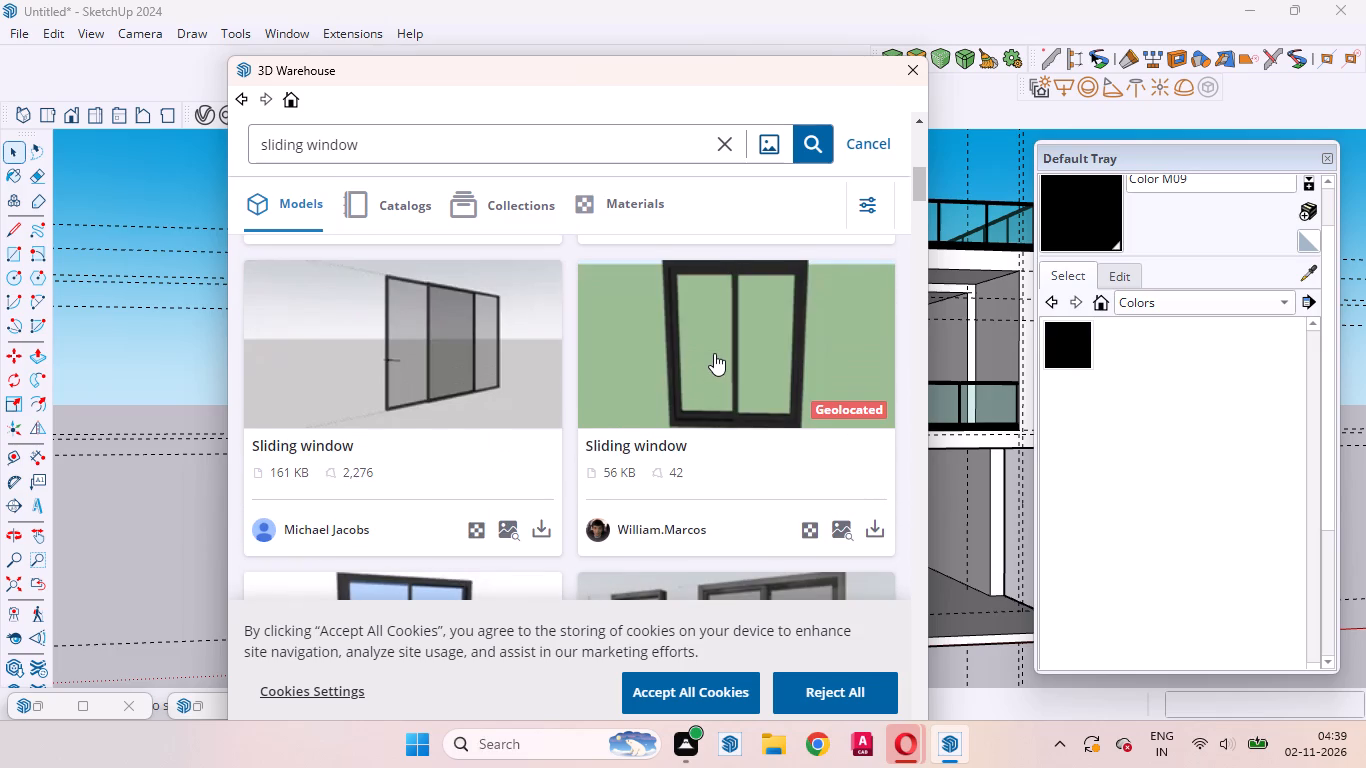
scroll(714, 353, down, 2)
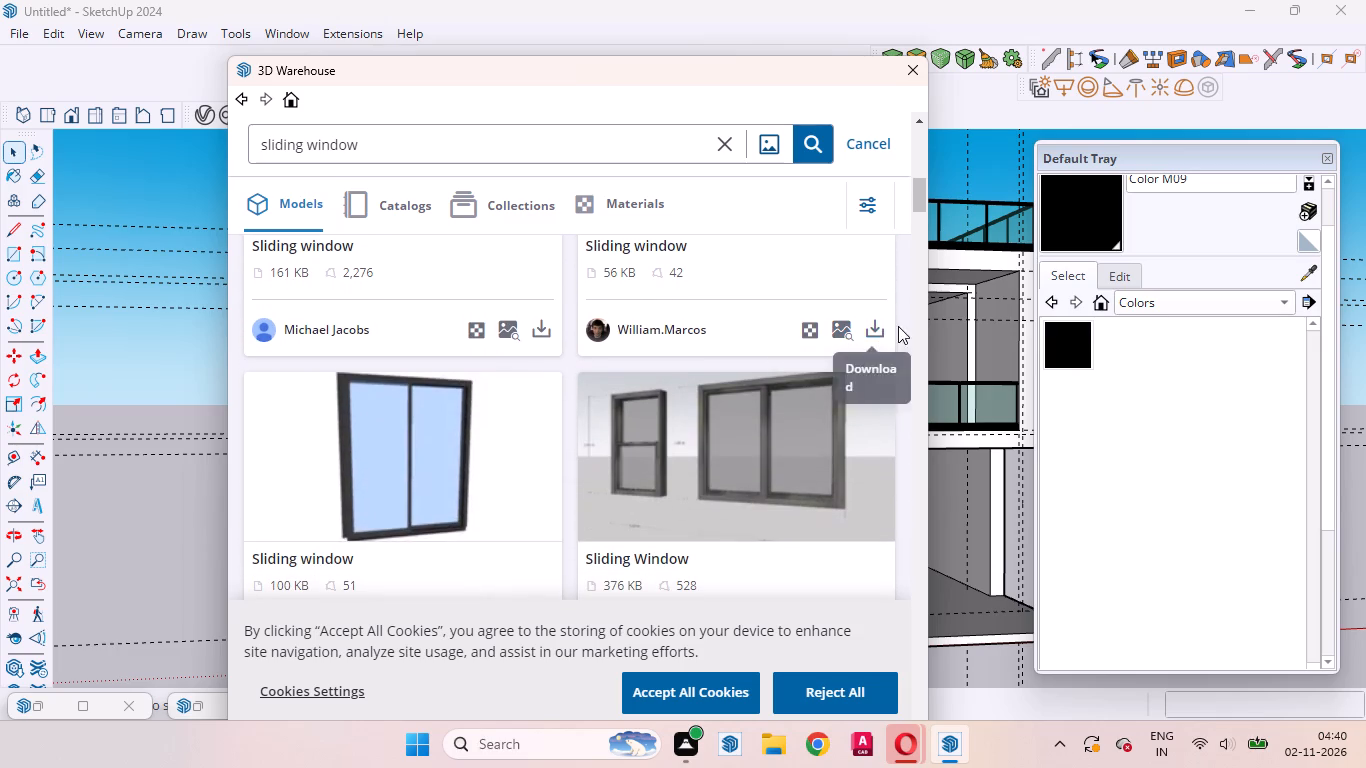
click(871, 327)
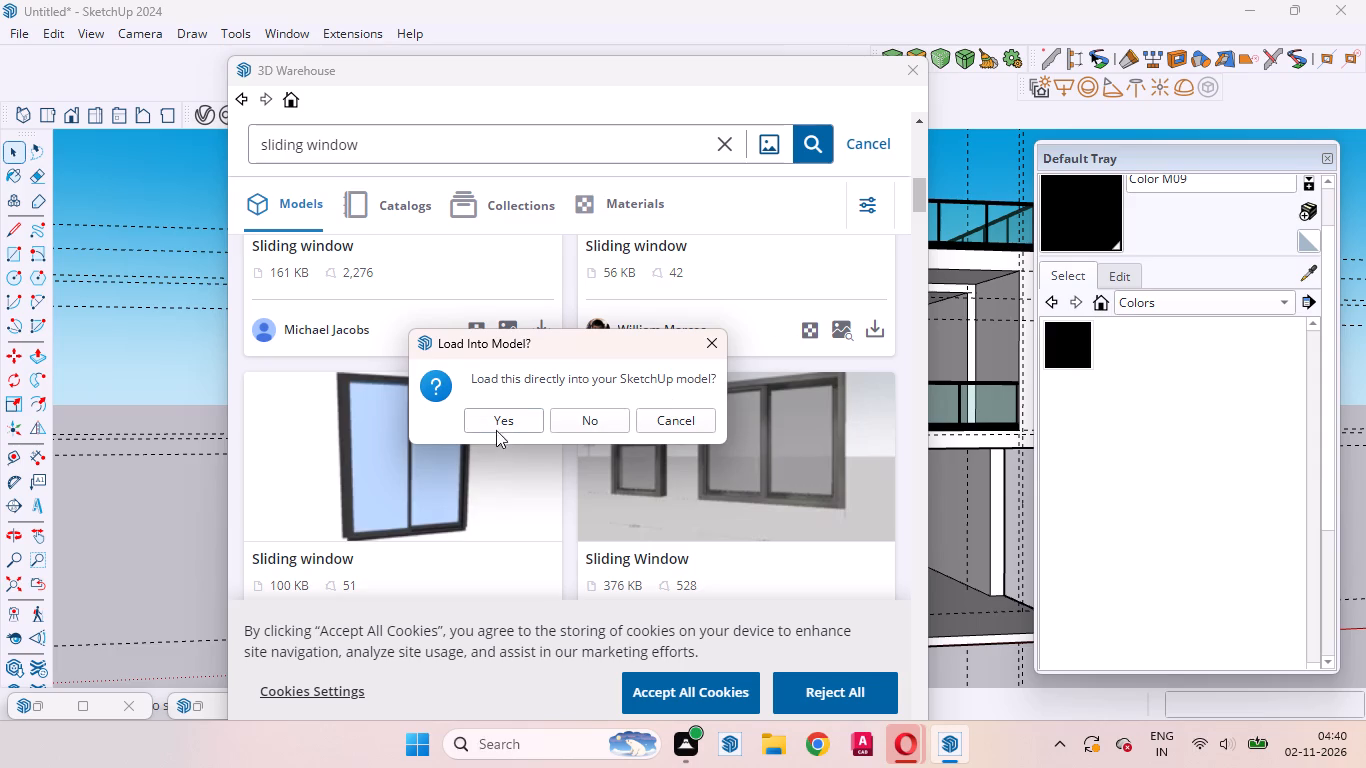
click(494, 422)
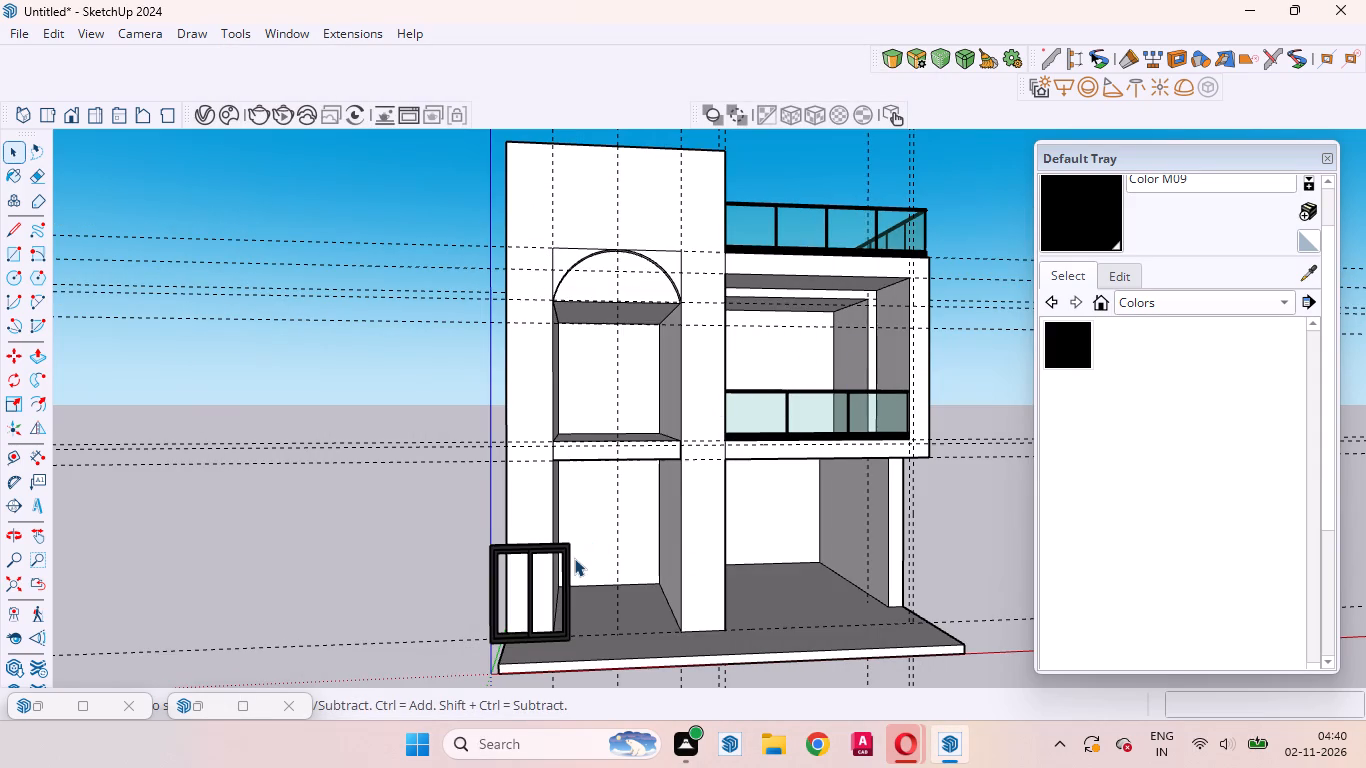
Add a guide line 2 inches inward from the front floor edge of the upper opening below the arch.
scroll(574, 558, up, 9)
middle_drag(556, 567, 469, 664)
scroll(463, 633, up, 1)
scroll(553, 499, down, 3)
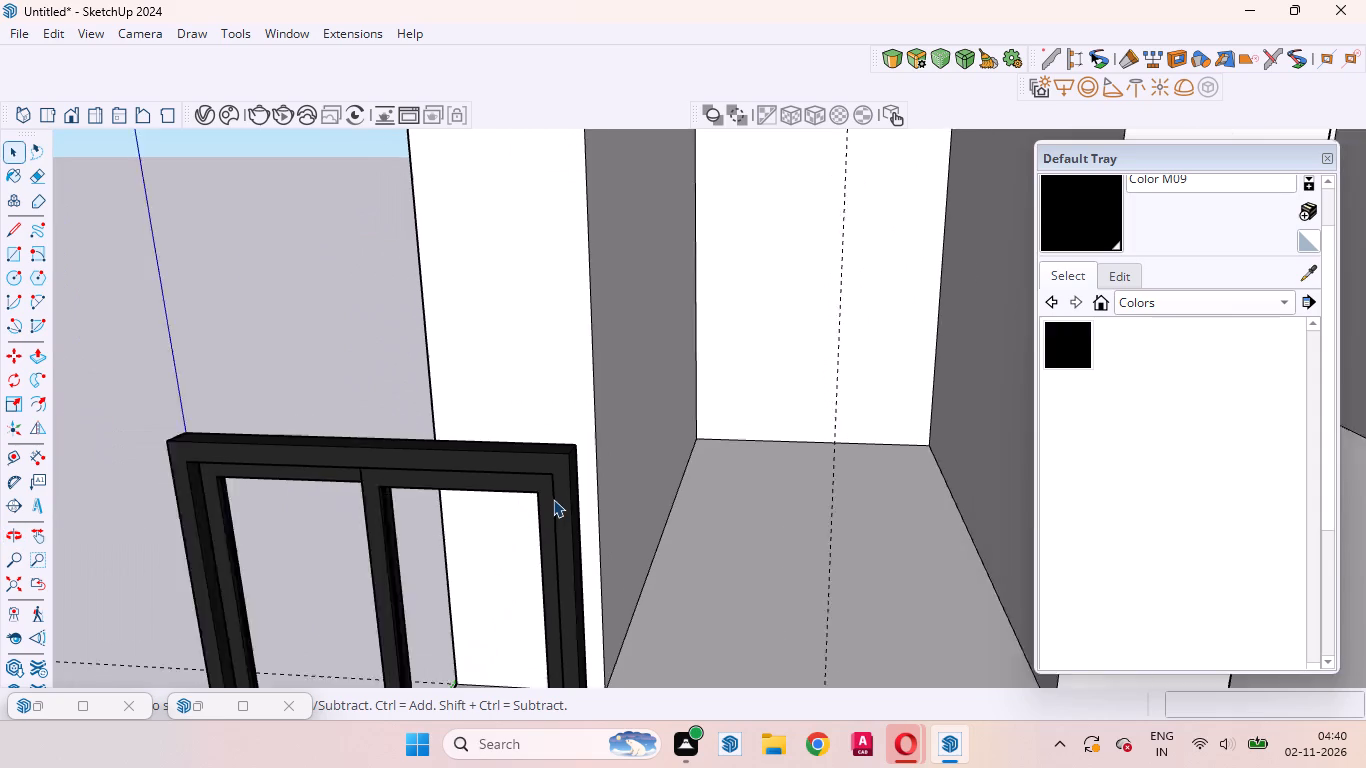
scroll(553, 499, down, 15)
middle_drag(697, 297, 444, 430)
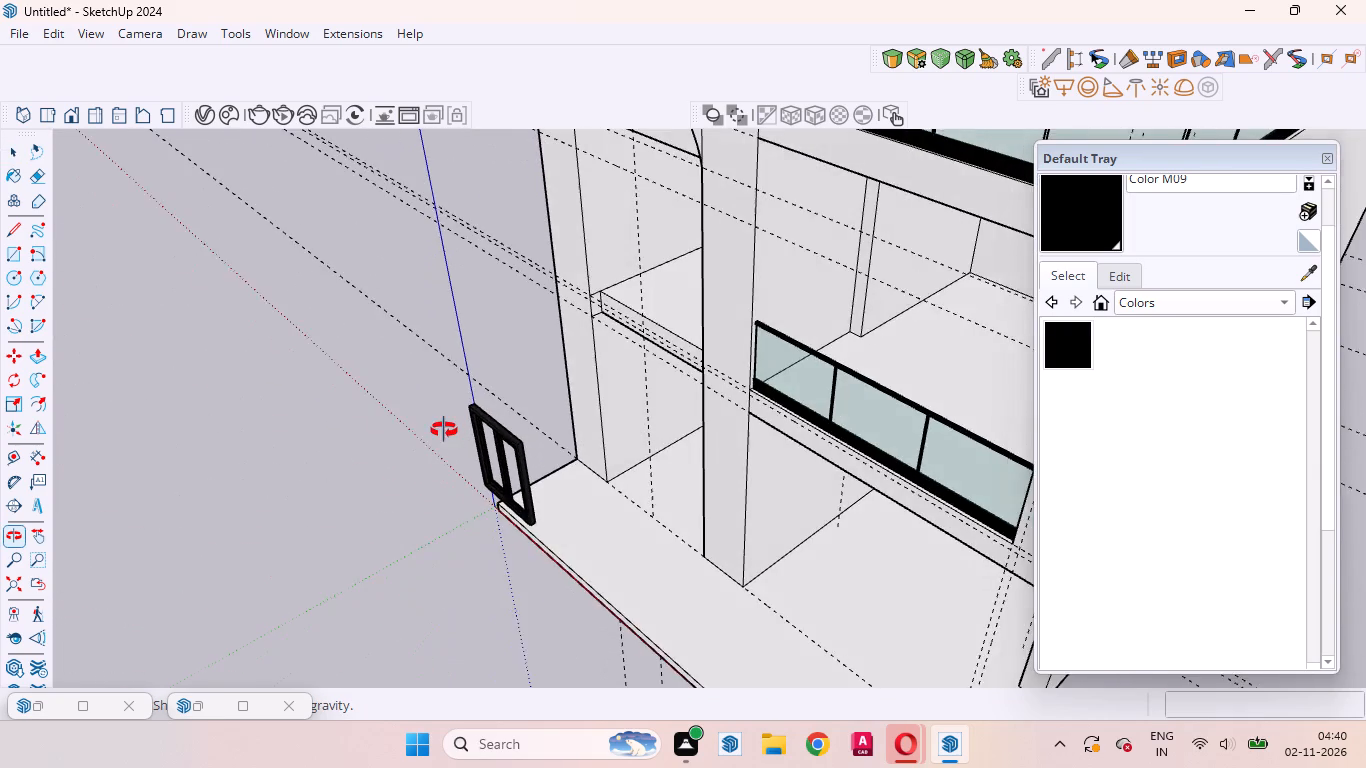
middle_drag(444, 430, 444, 427)
scroll(578, 269, up, 7)
middle_drag(687, 320, 685, 322)
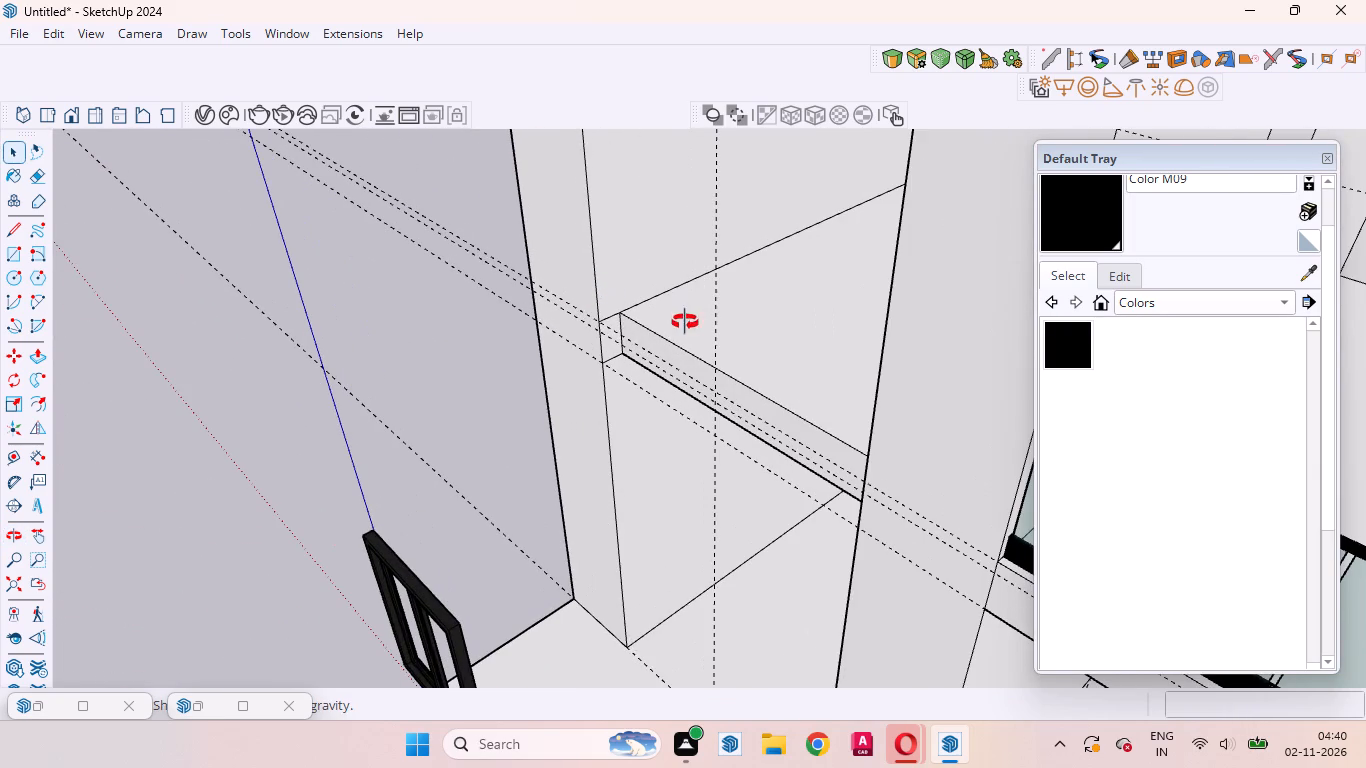
middle_drag(685, 322, 658, 322)
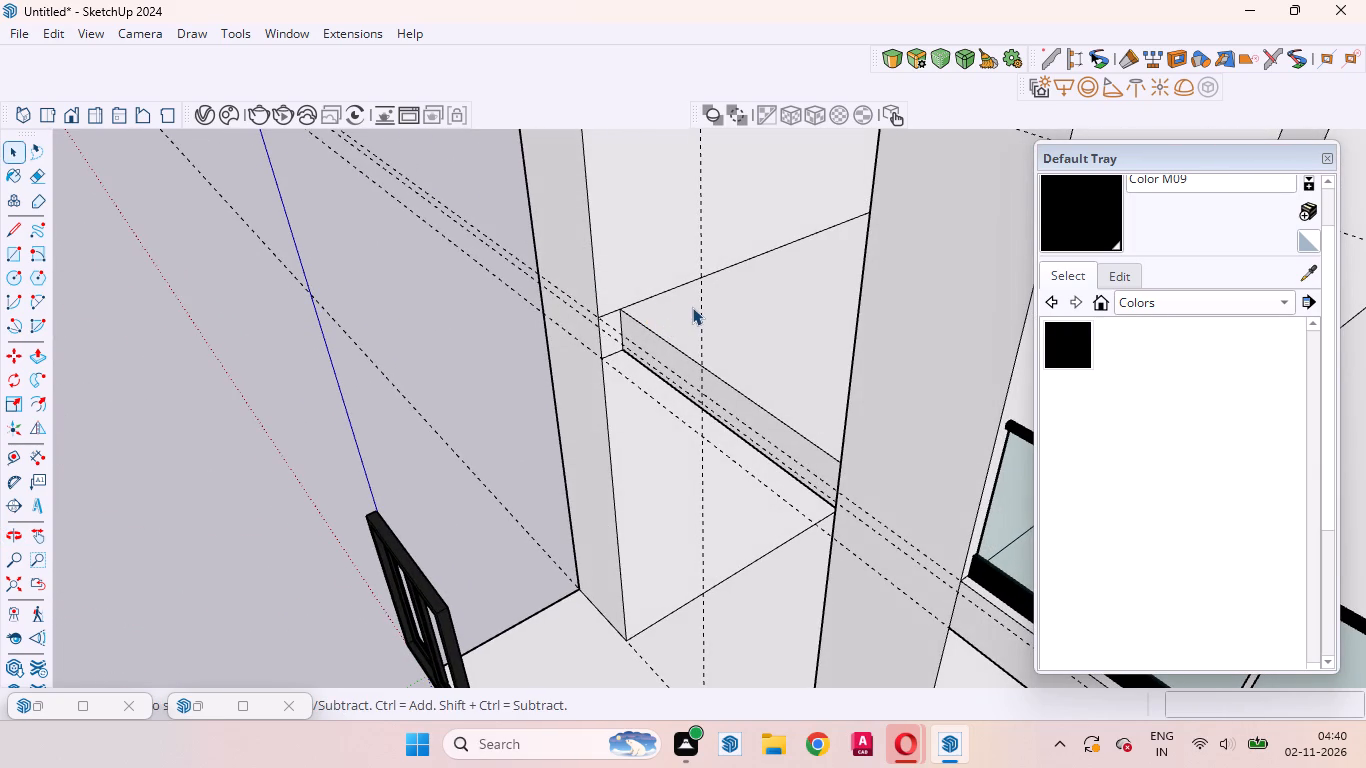
scroll(662, 324, up, 8)
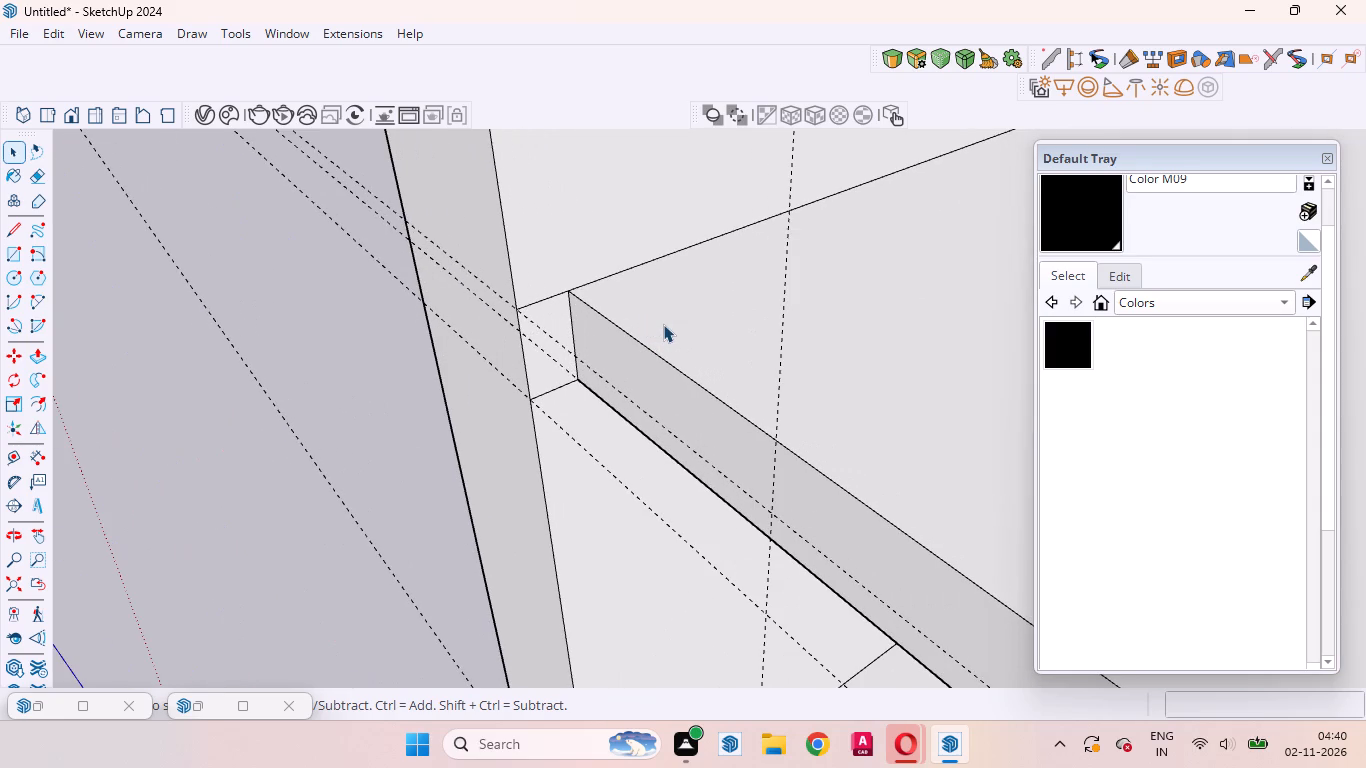
key(t)
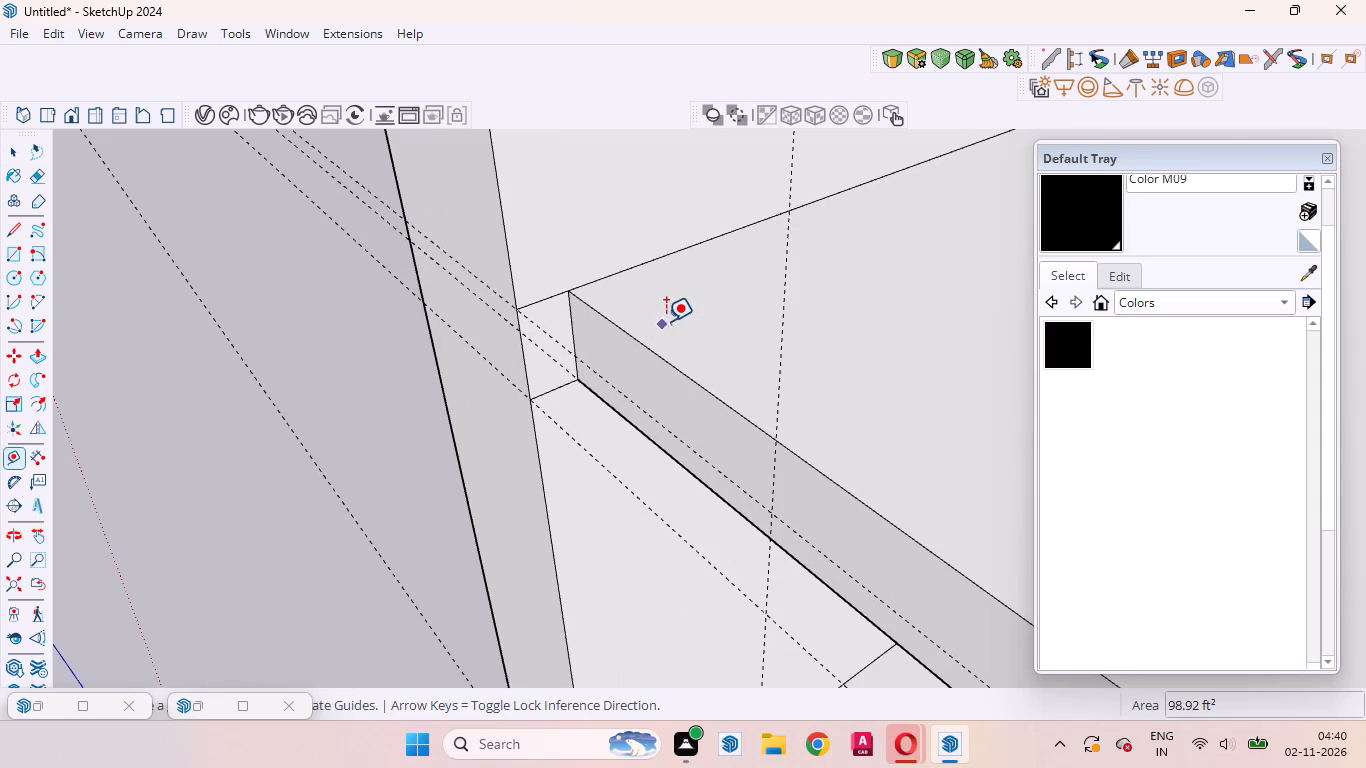
click(651, 348)
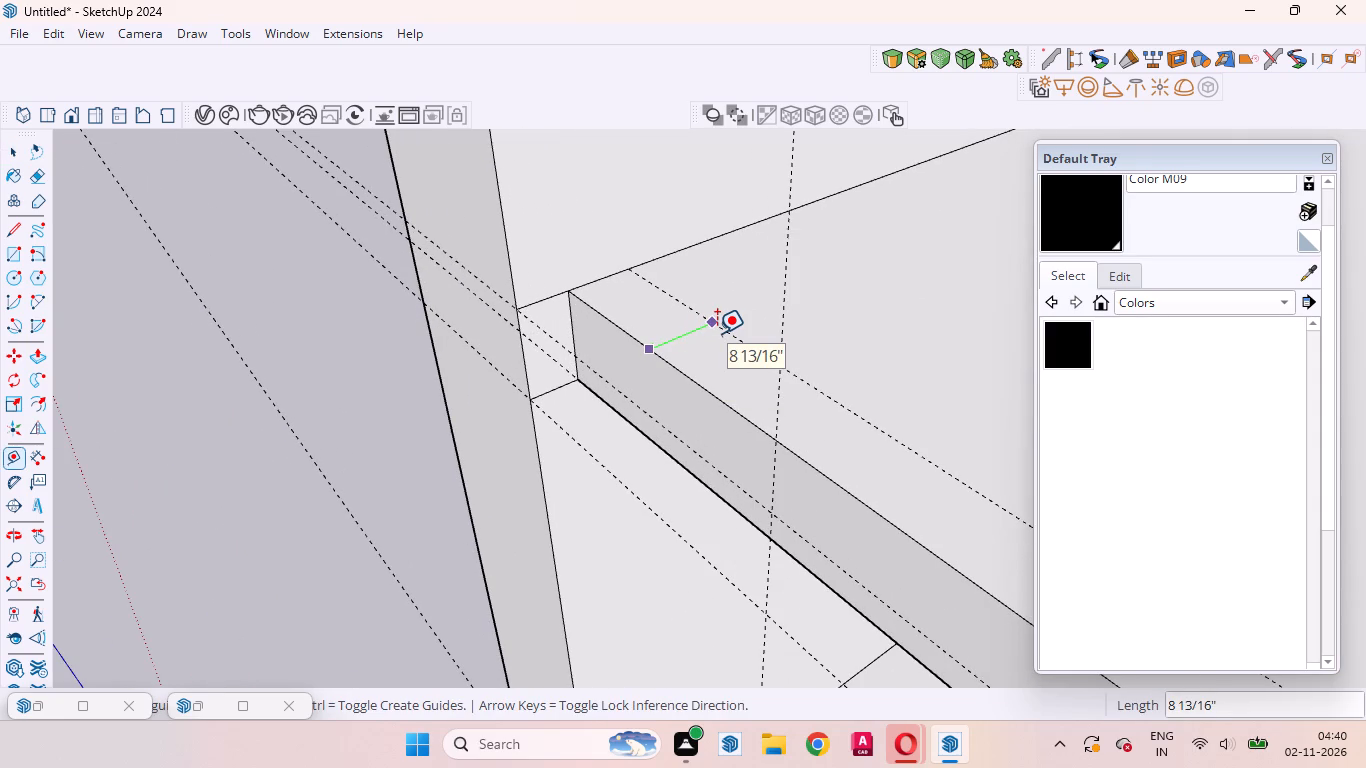
key(2)
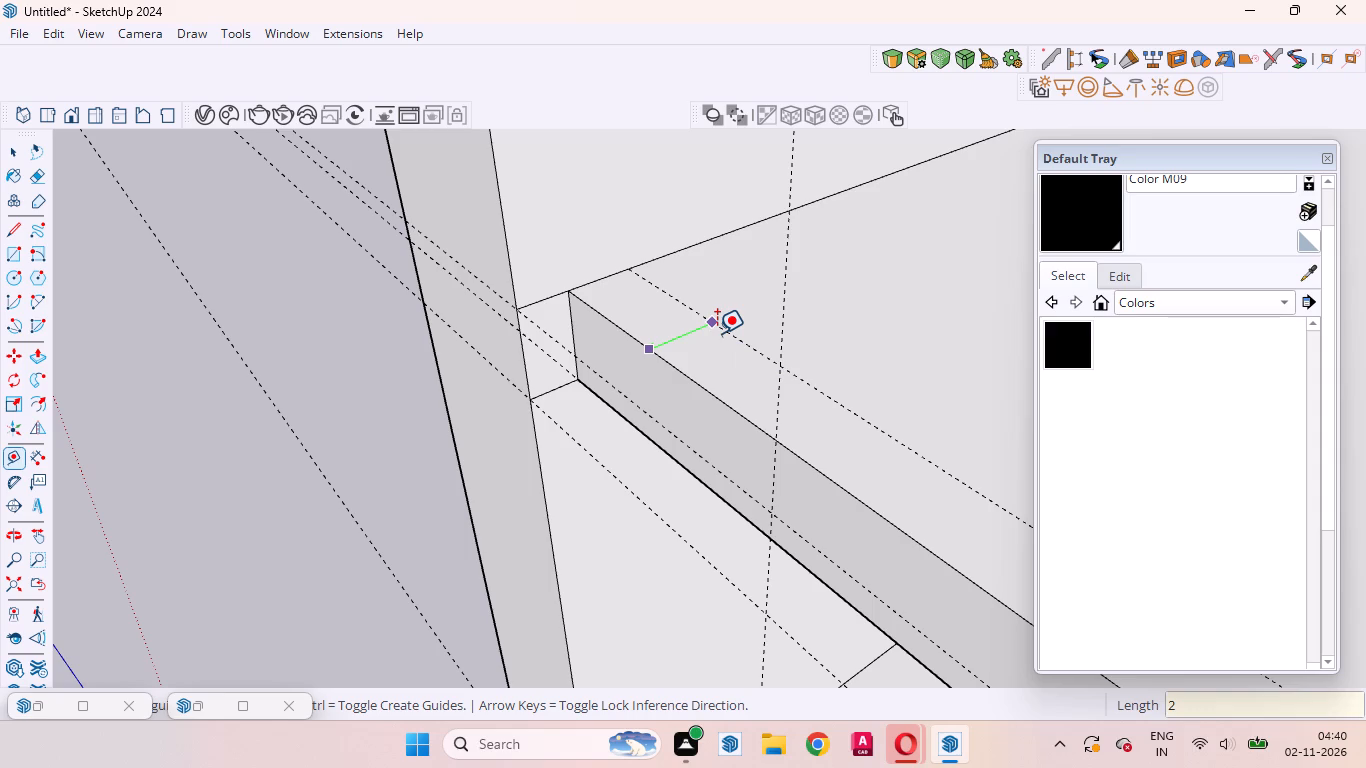
key(Return)
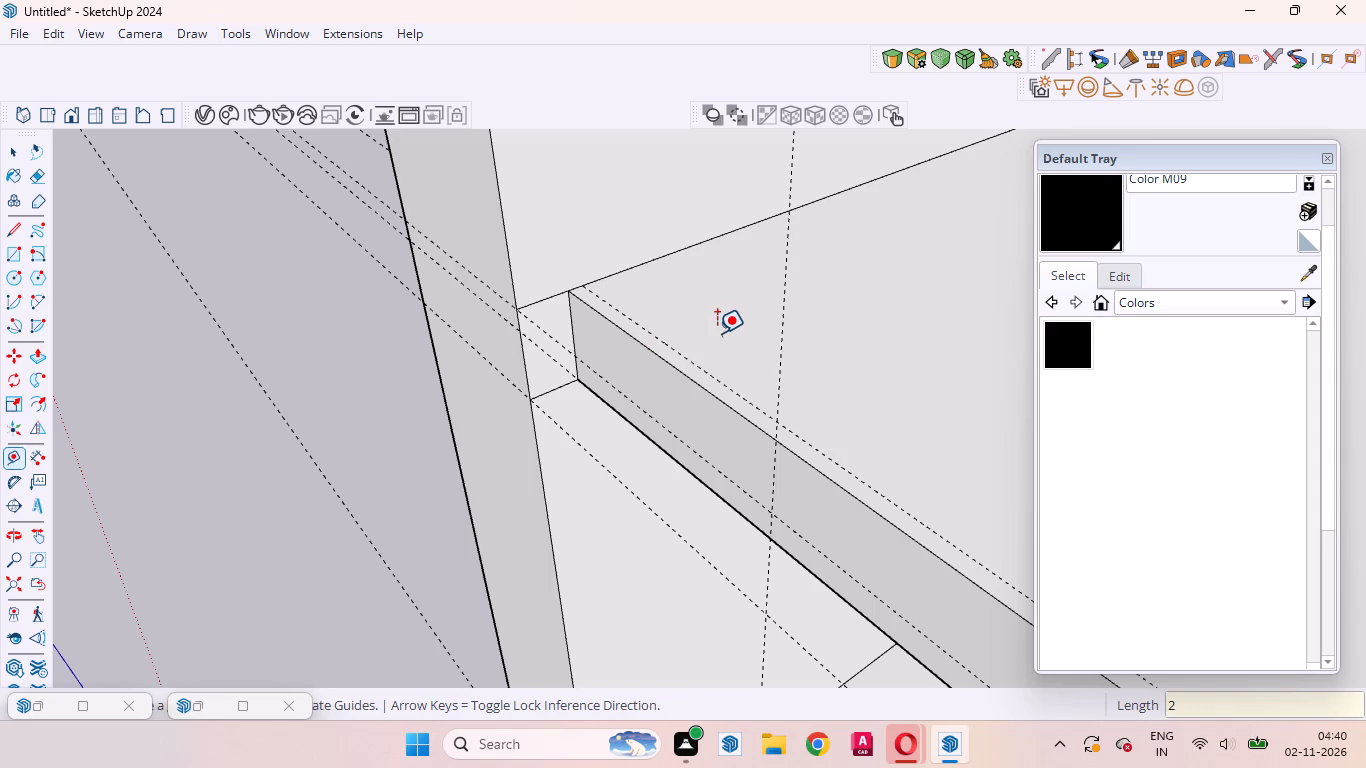
key(space)
Move the black sliding window by its lower front corner to the guide intersection at the floor of the upper opening below the arch.
scroll(723, 288, down, 9)
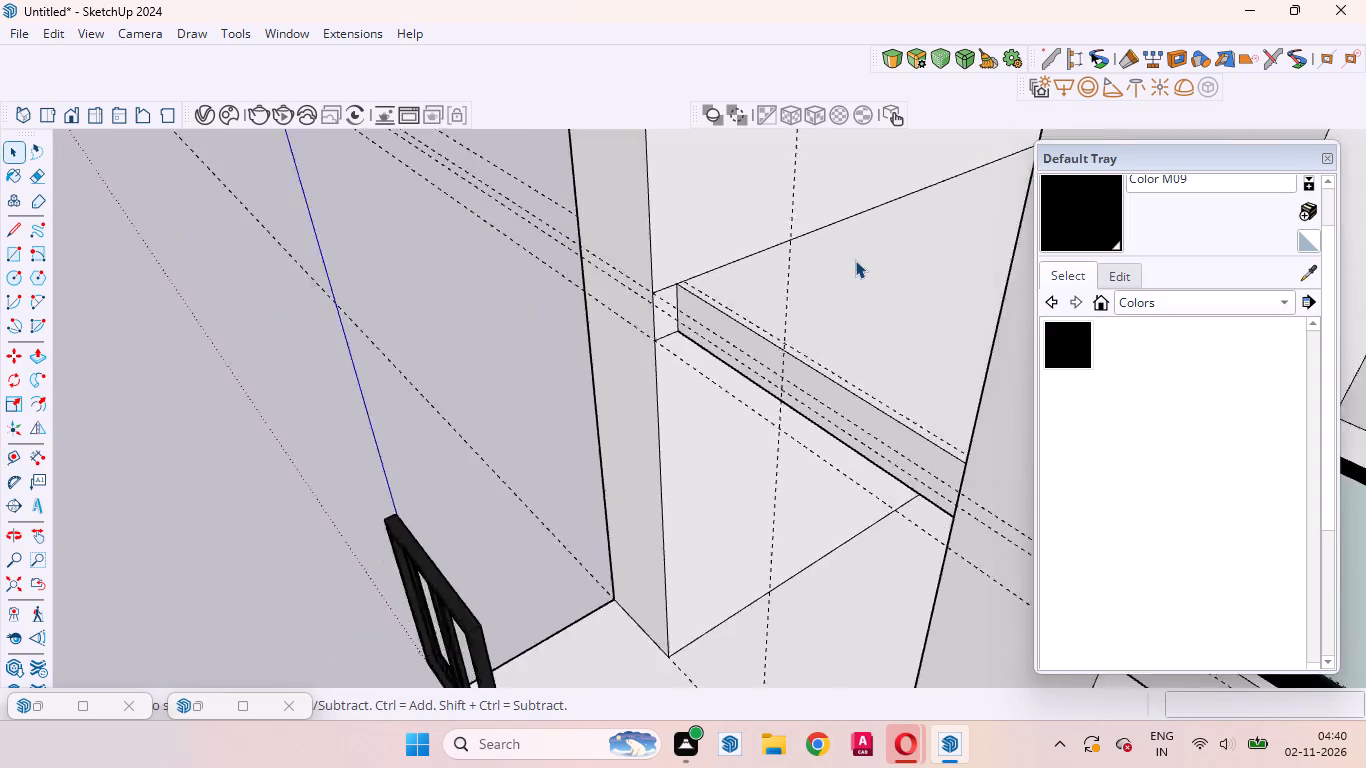
scroll(855, 260, down, 9)
scroll(777, 432, up, 16)
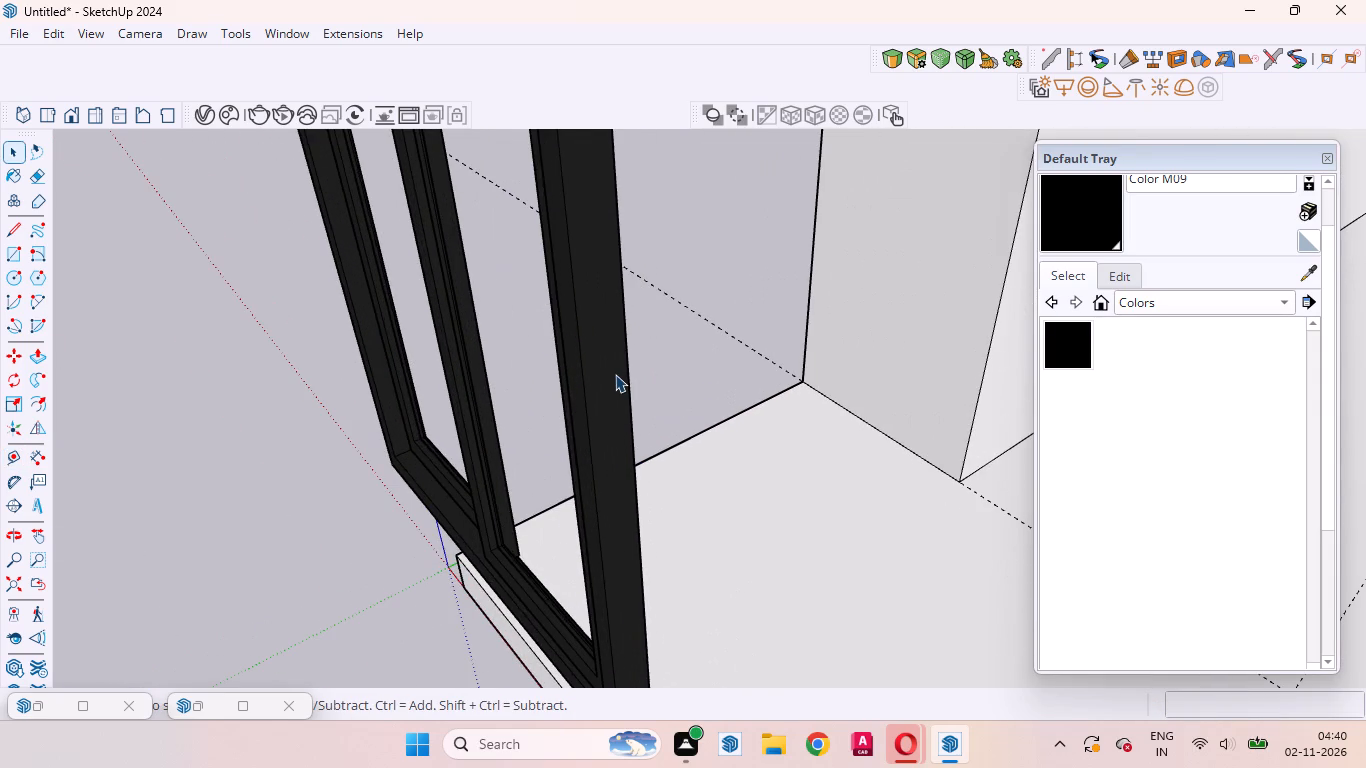
click(615, 374)
scroll(804, 358, down, 9)
scroll(648, 413, up, 6)
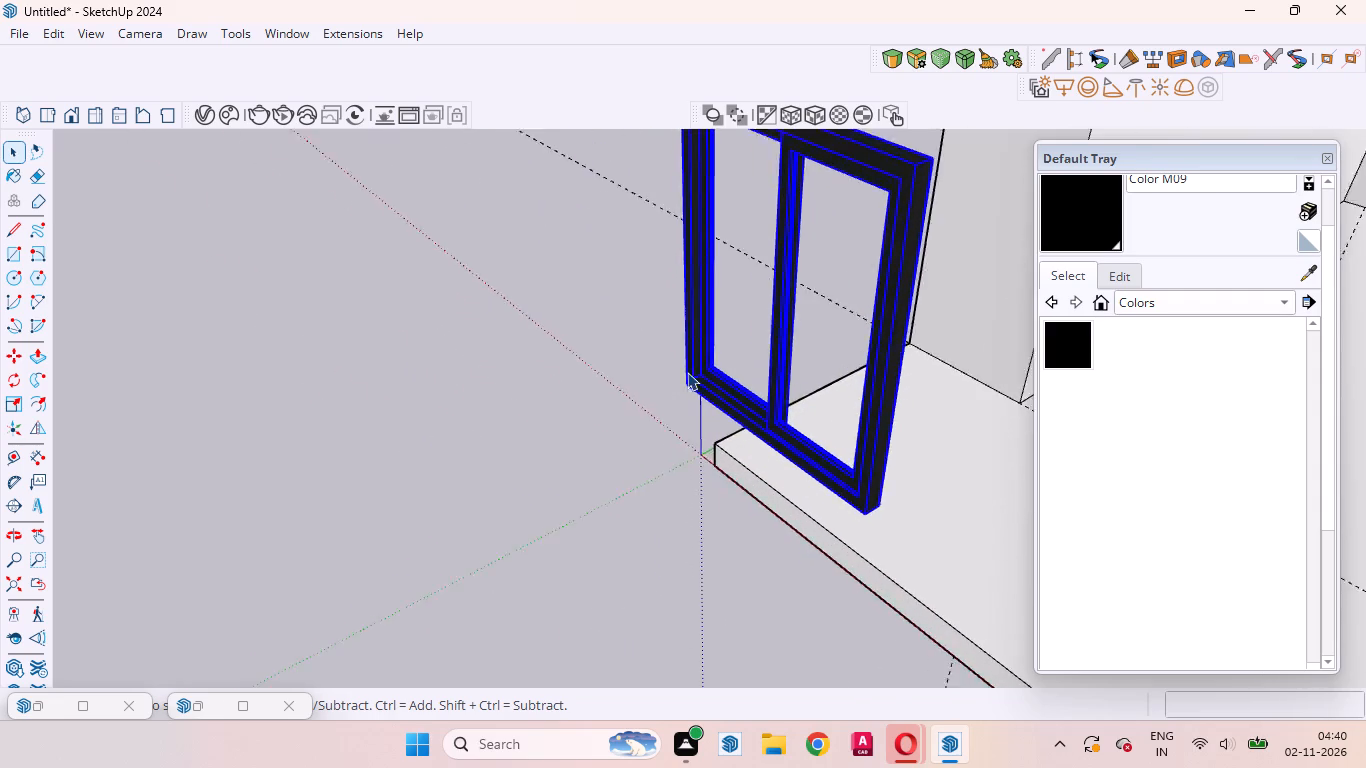
scroll(687, 372, up, 15)
middle_drag(670, 417, 1331, 534)
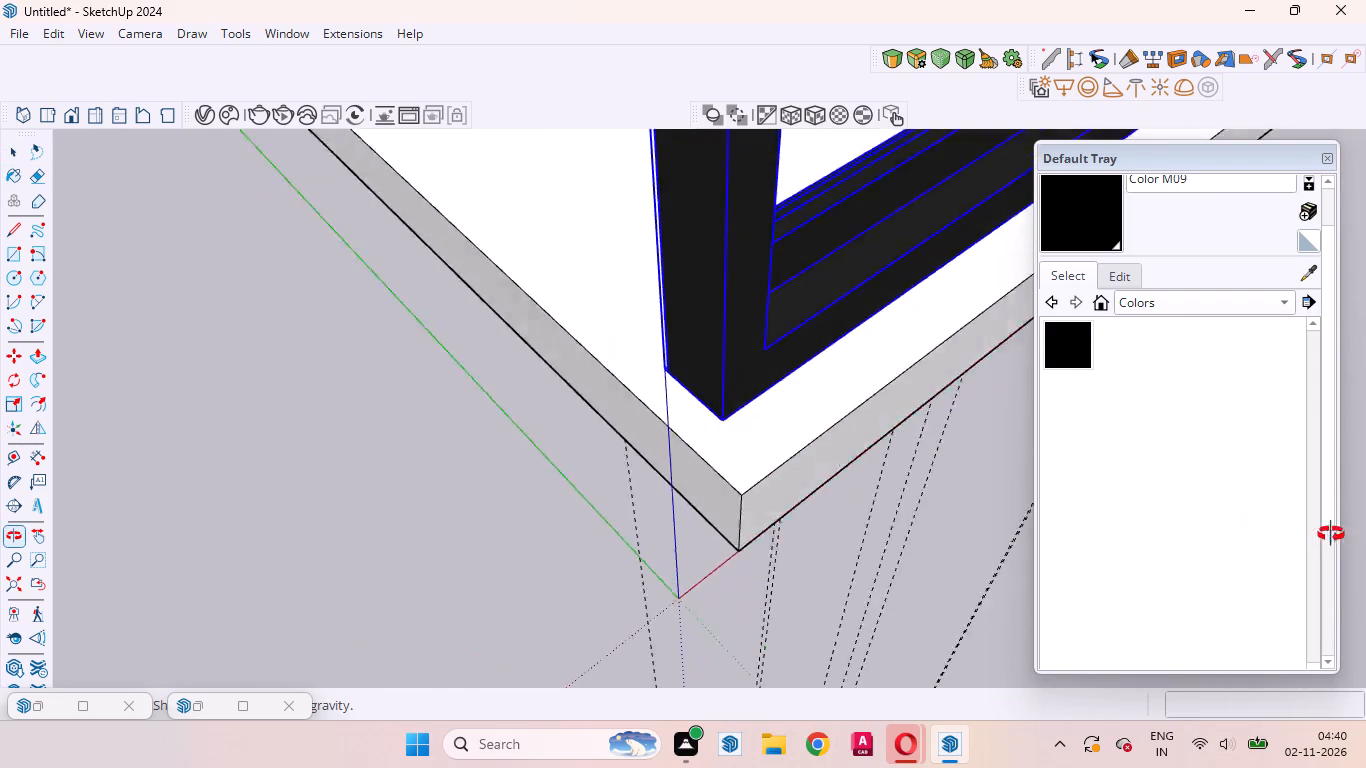
middle_drag(1331, 534, 1340, 536)
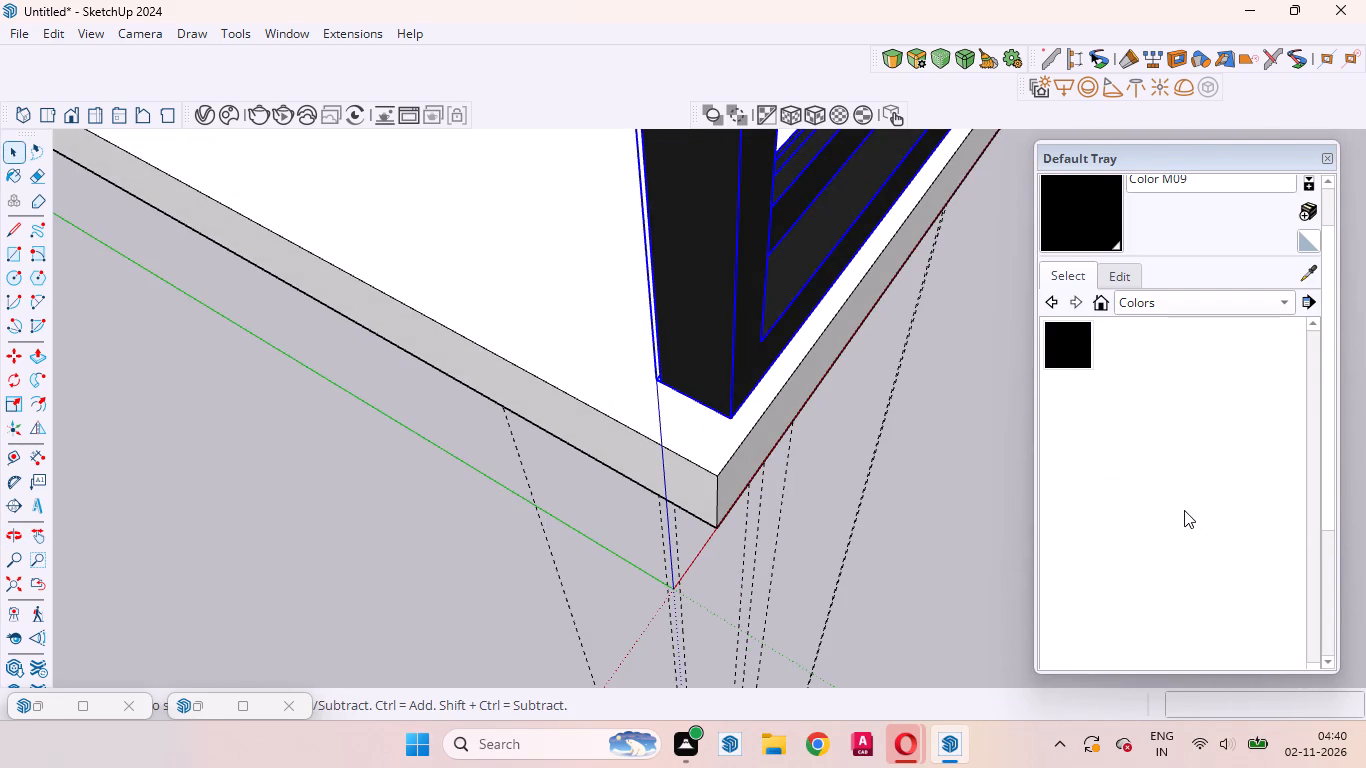
key(m)
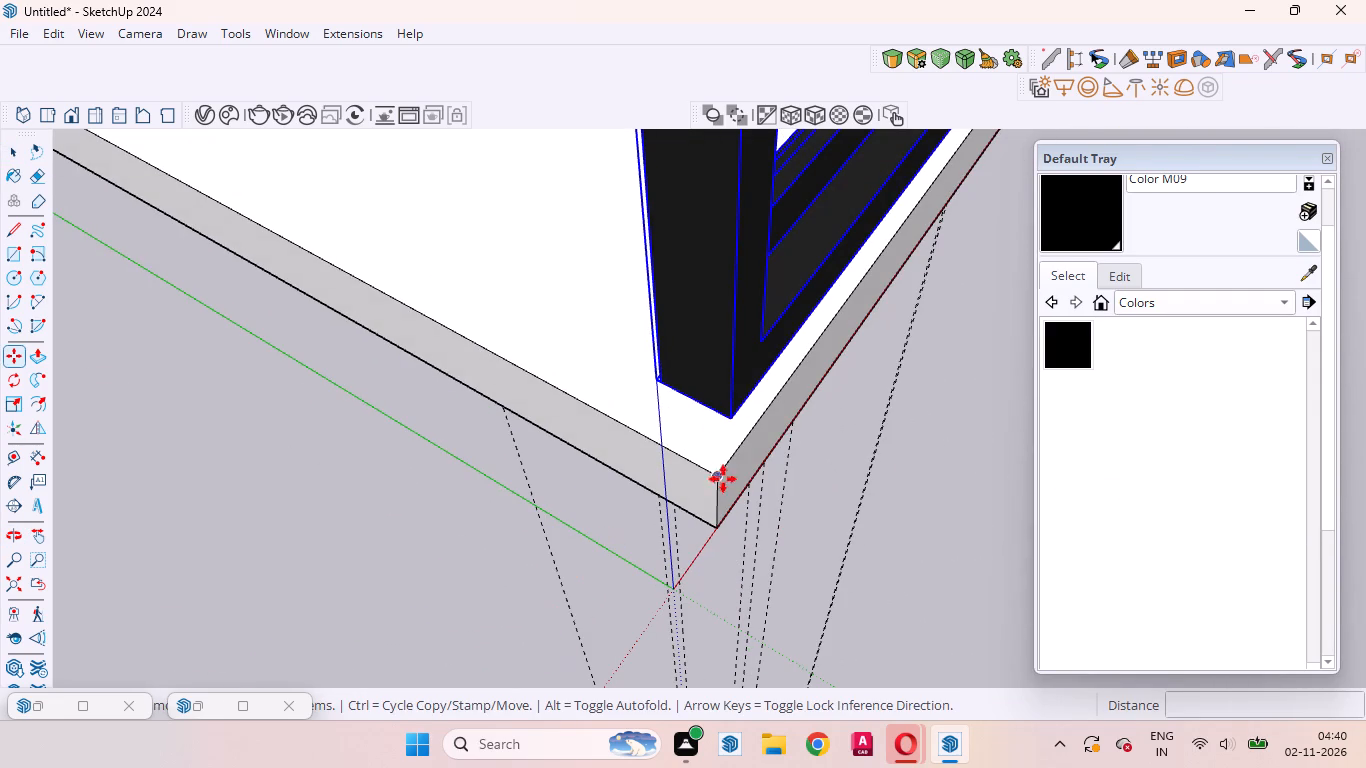
click(732, 418)
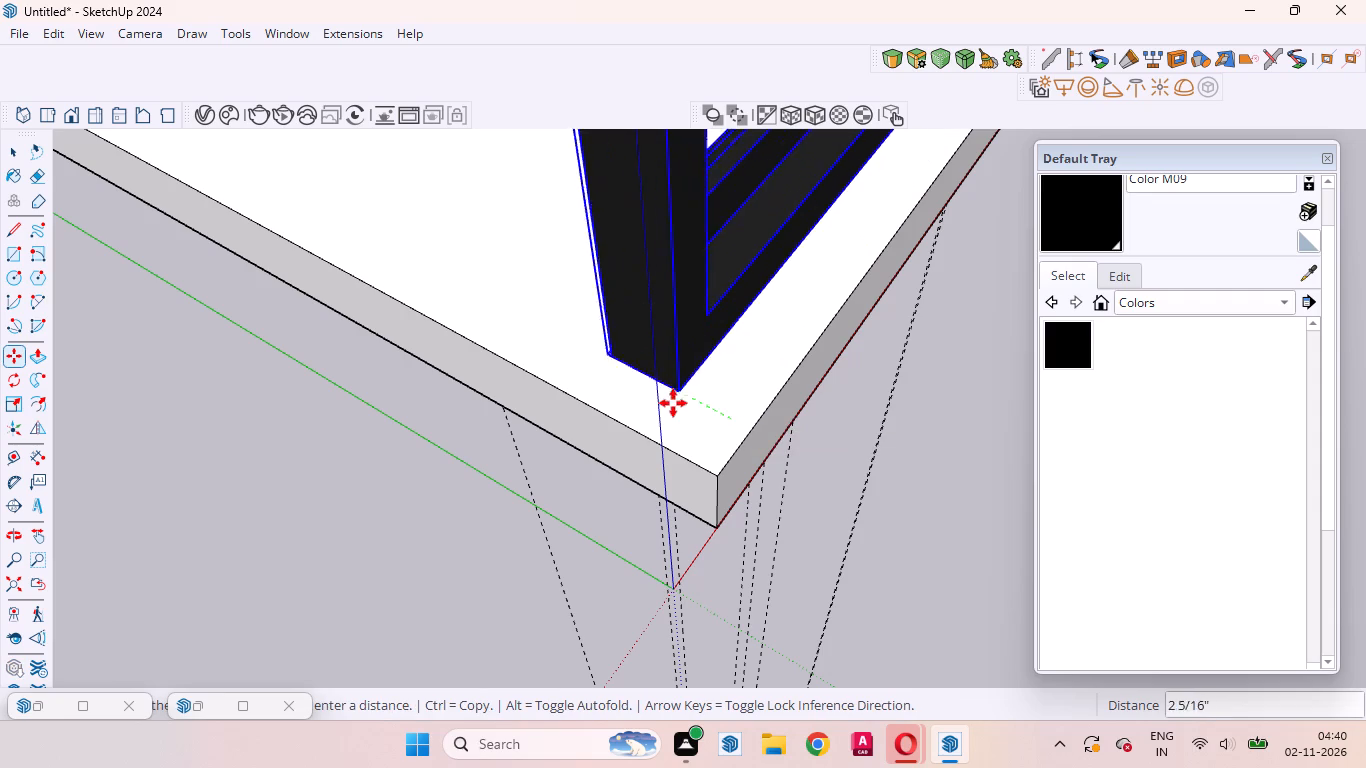
scroll(674, 404, down, 20)
scroll(674, 404, down, 13)
scroll(715, 234, up, 2)
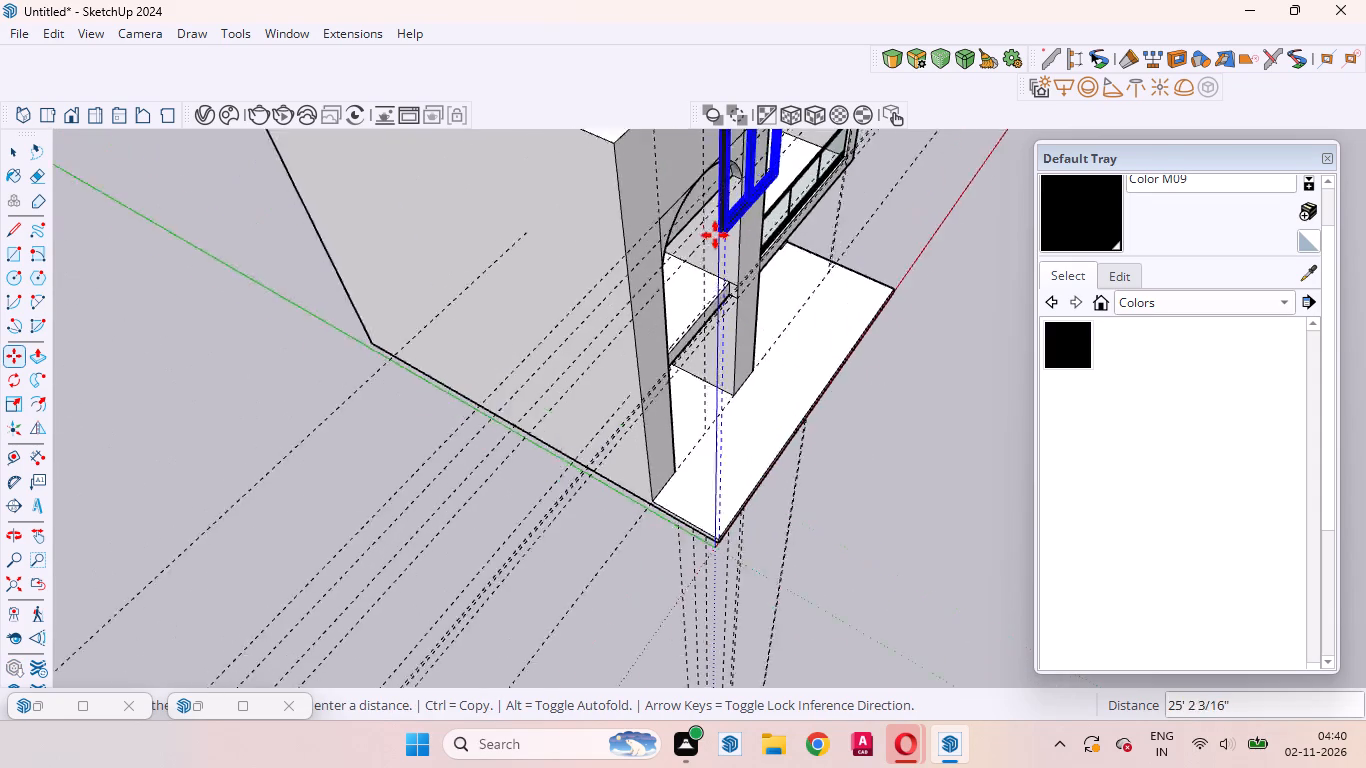
scroll(715, 235, up, 12)
middle_drag(654, 449, 250, 460)
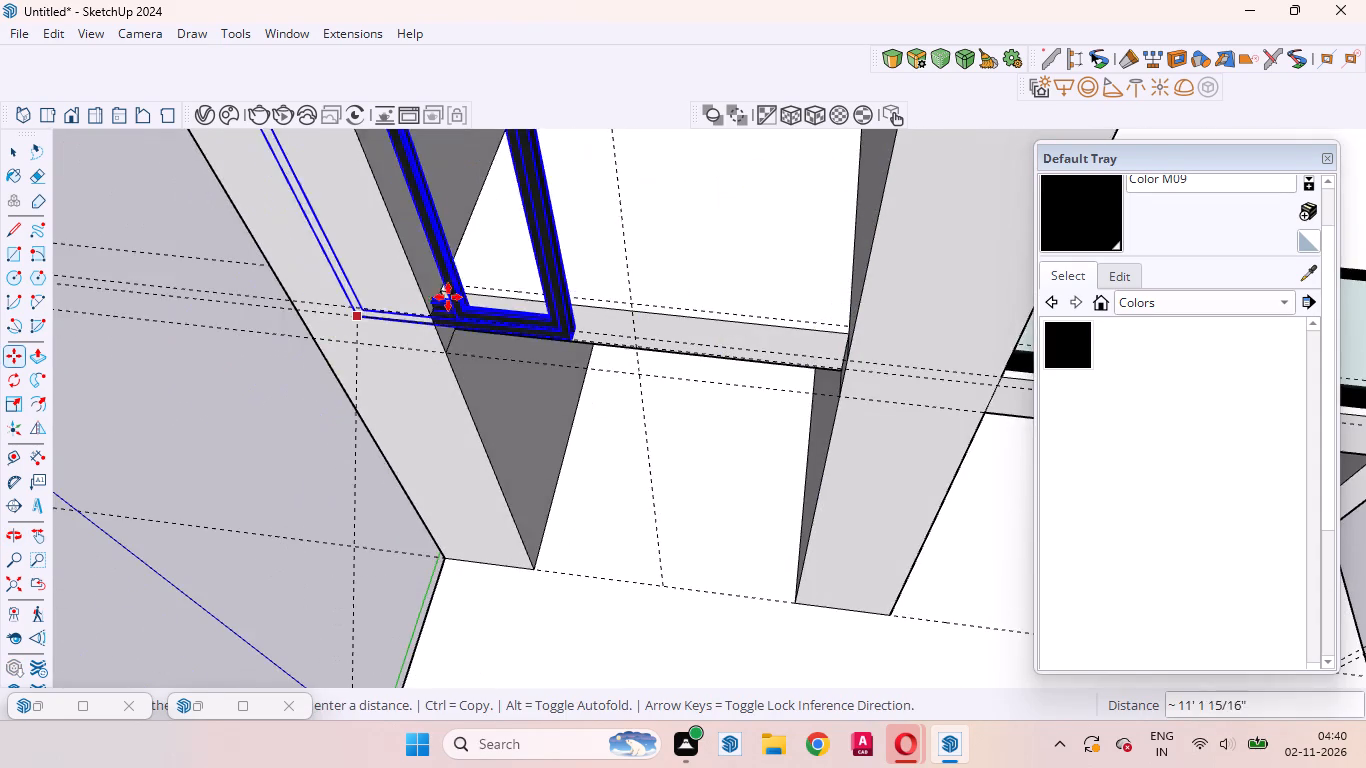
scroll(448, 297, up, 20)
scroll(448, 297, up, 1)
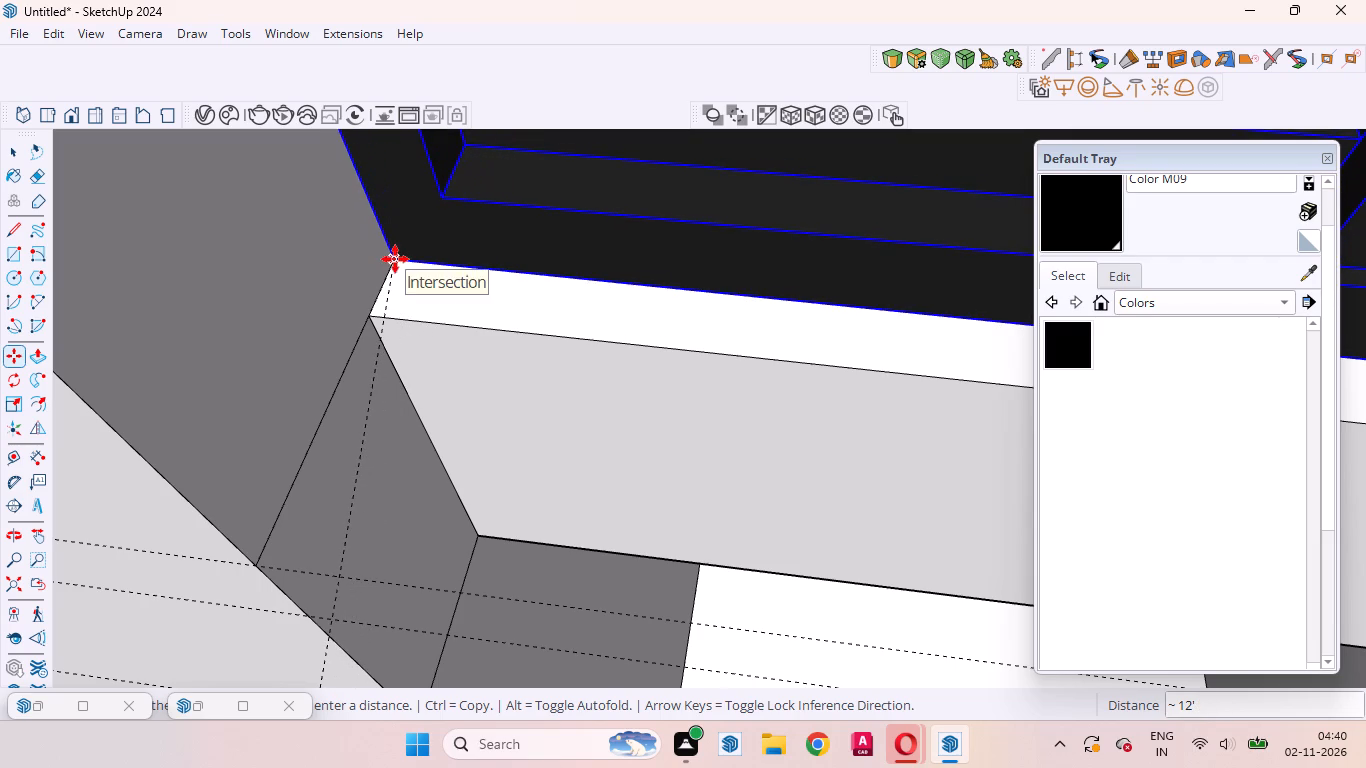
click(395, 259)
scroll(424, 373, down, 20)
scroll(424, 373, down, 7)
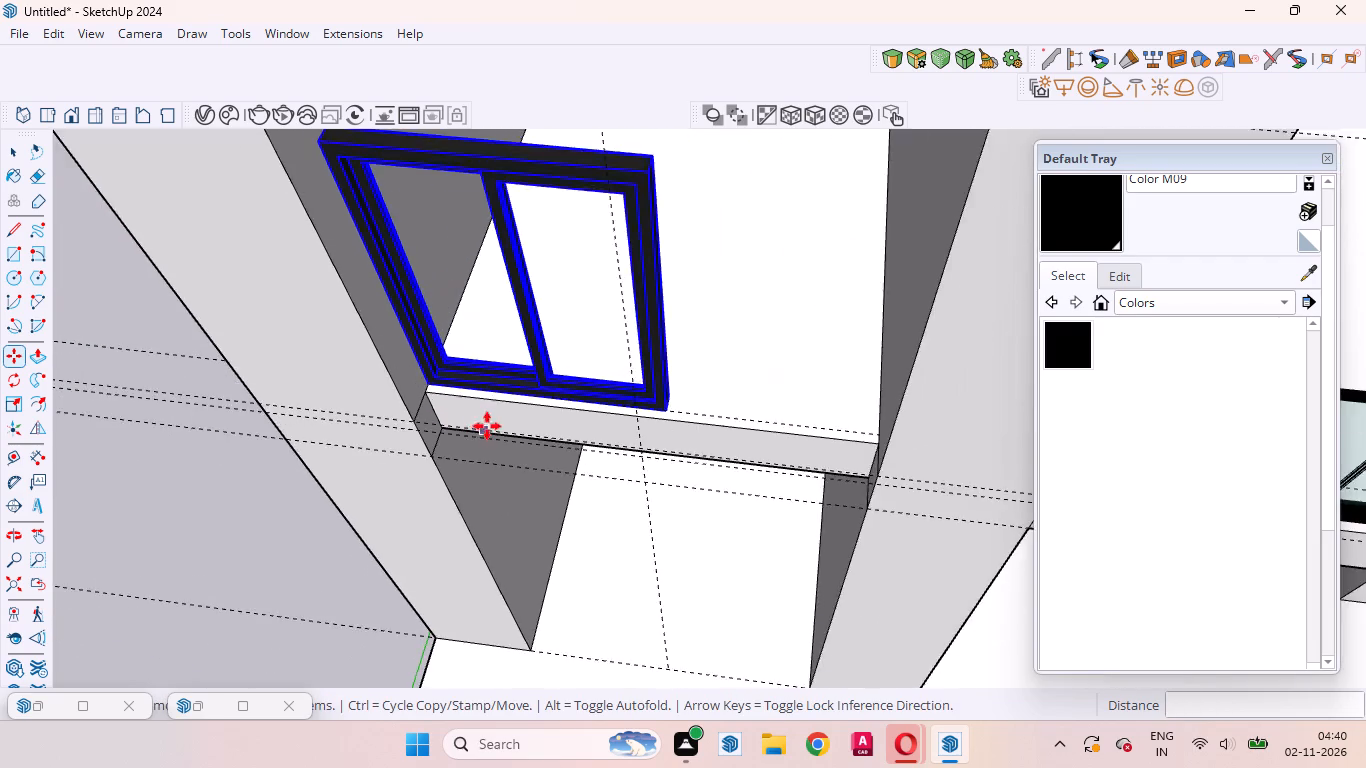
scroll(487, 426, down, 8)
Scale the sliding window up uniformly from its lower corner by about 1.50.
middle_drag(515, 491, 836, 35)
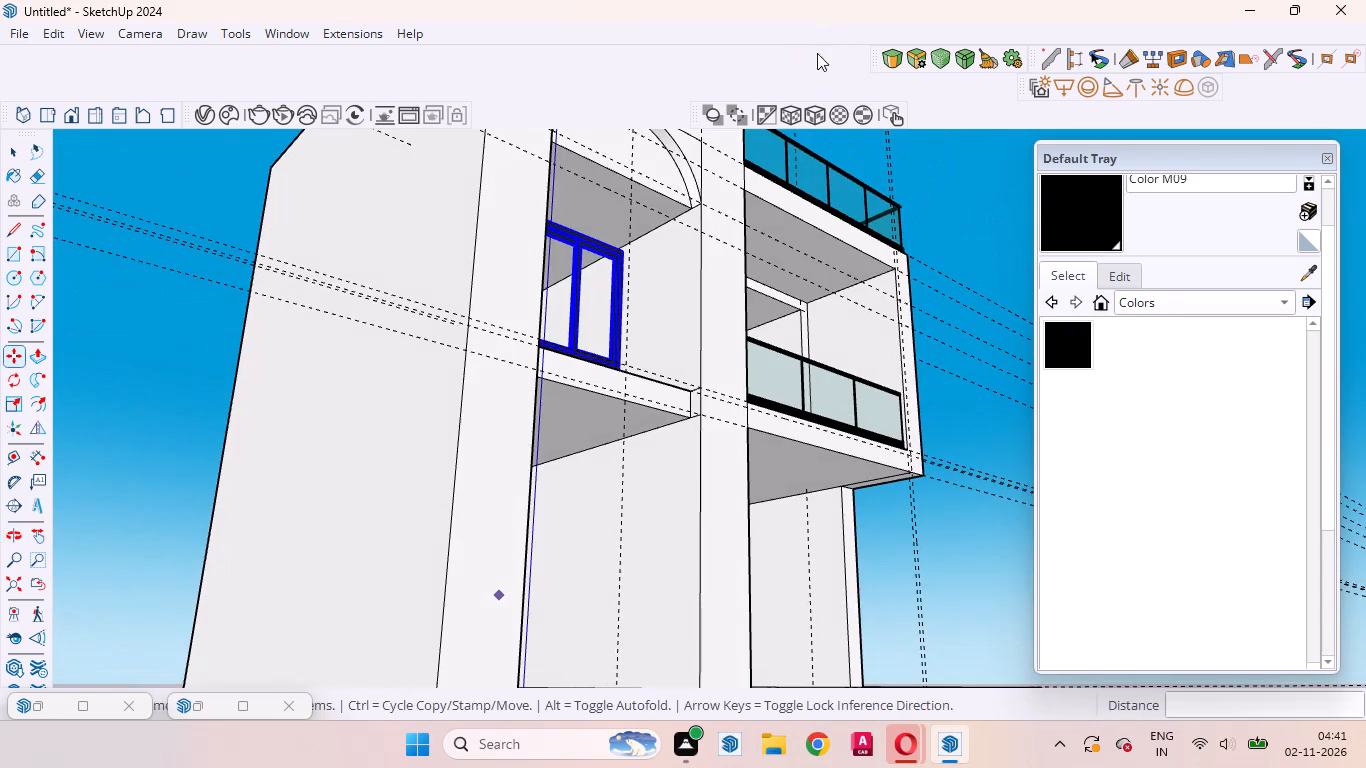
scroll(694, 182, up, 5)
middle_drag(585, 351, 405, 366)
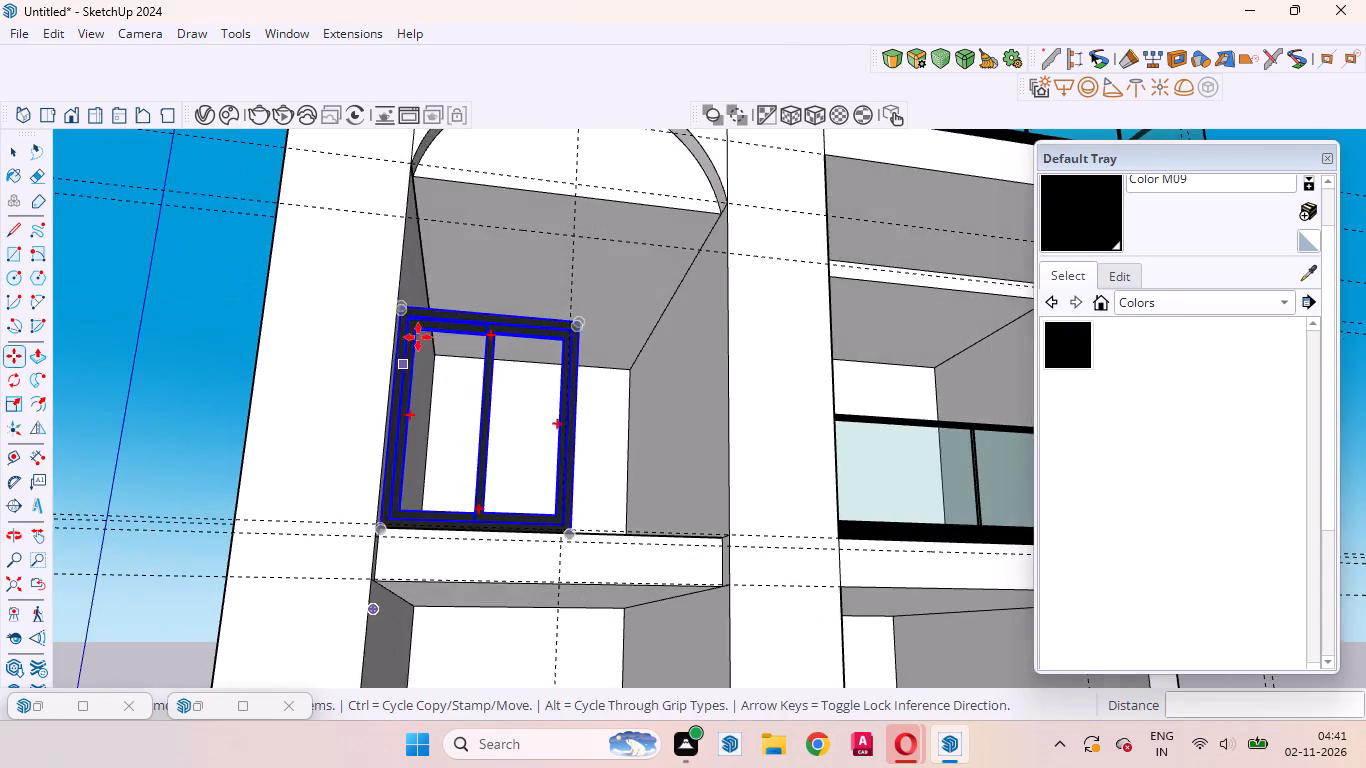
scroll(636, 334, down, 10)
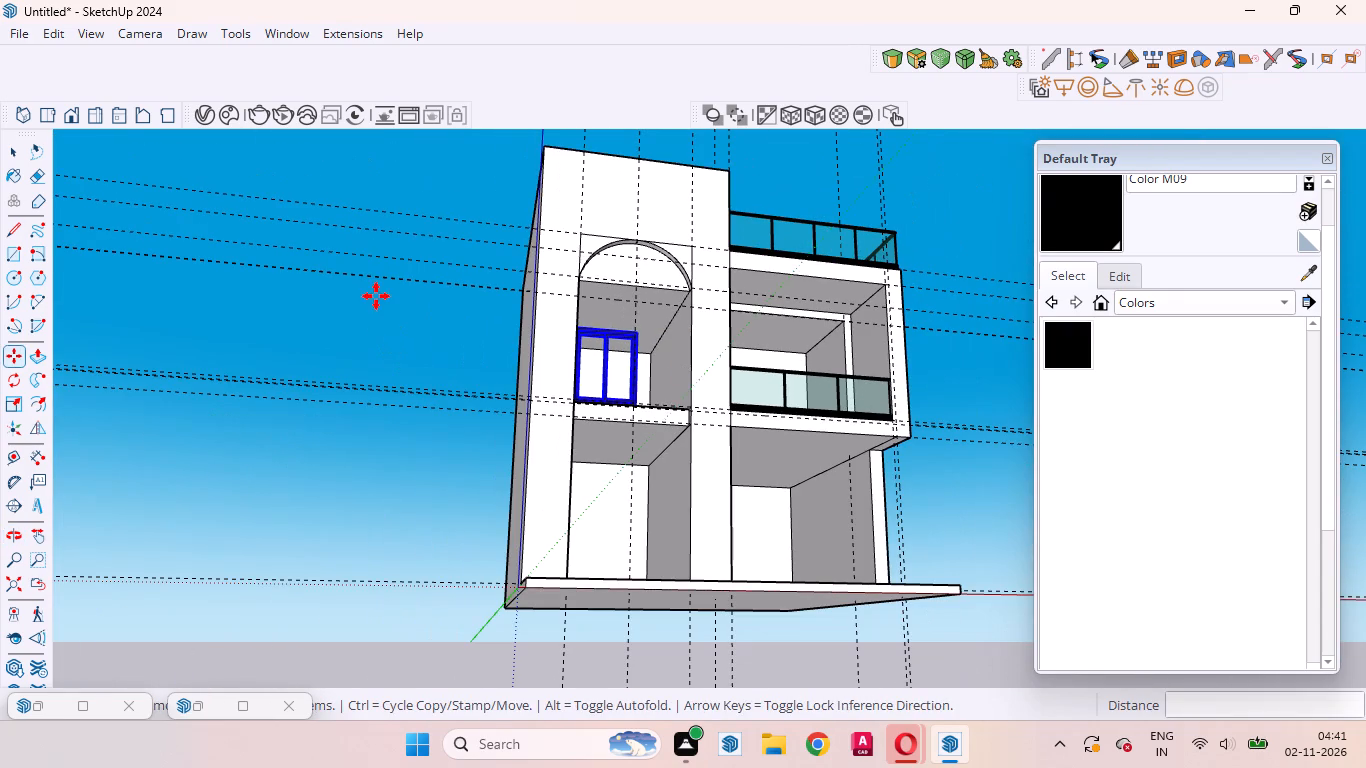
key(space)
key(s)
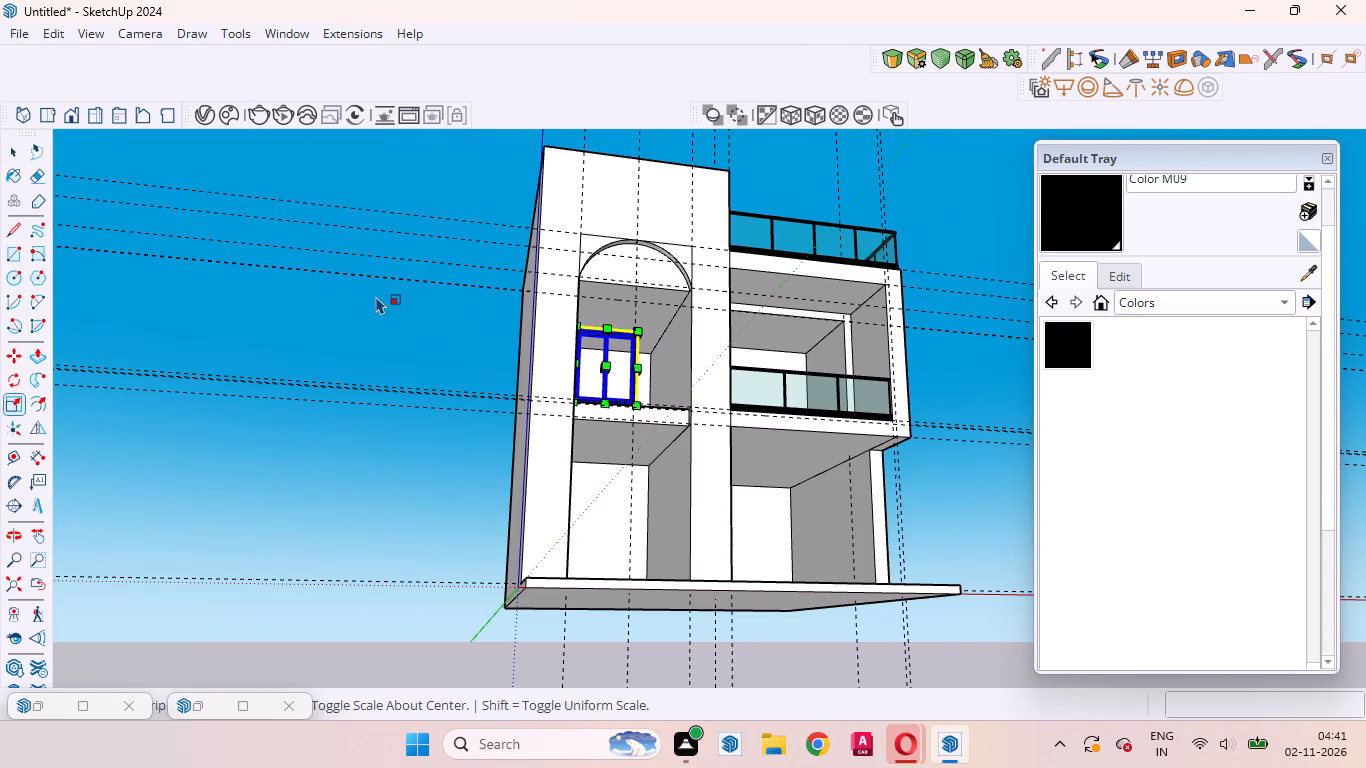
scroll(647, 344, up, 6)
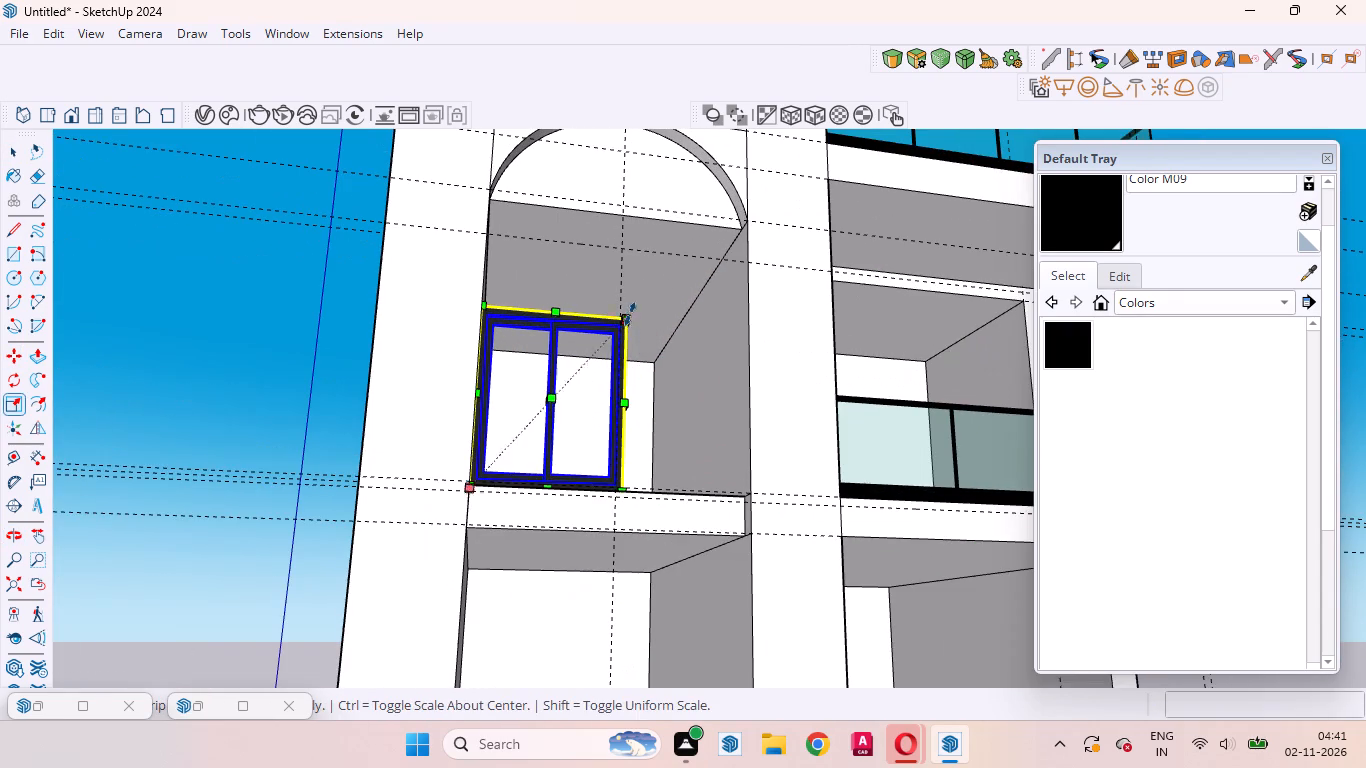
click(625, 313)
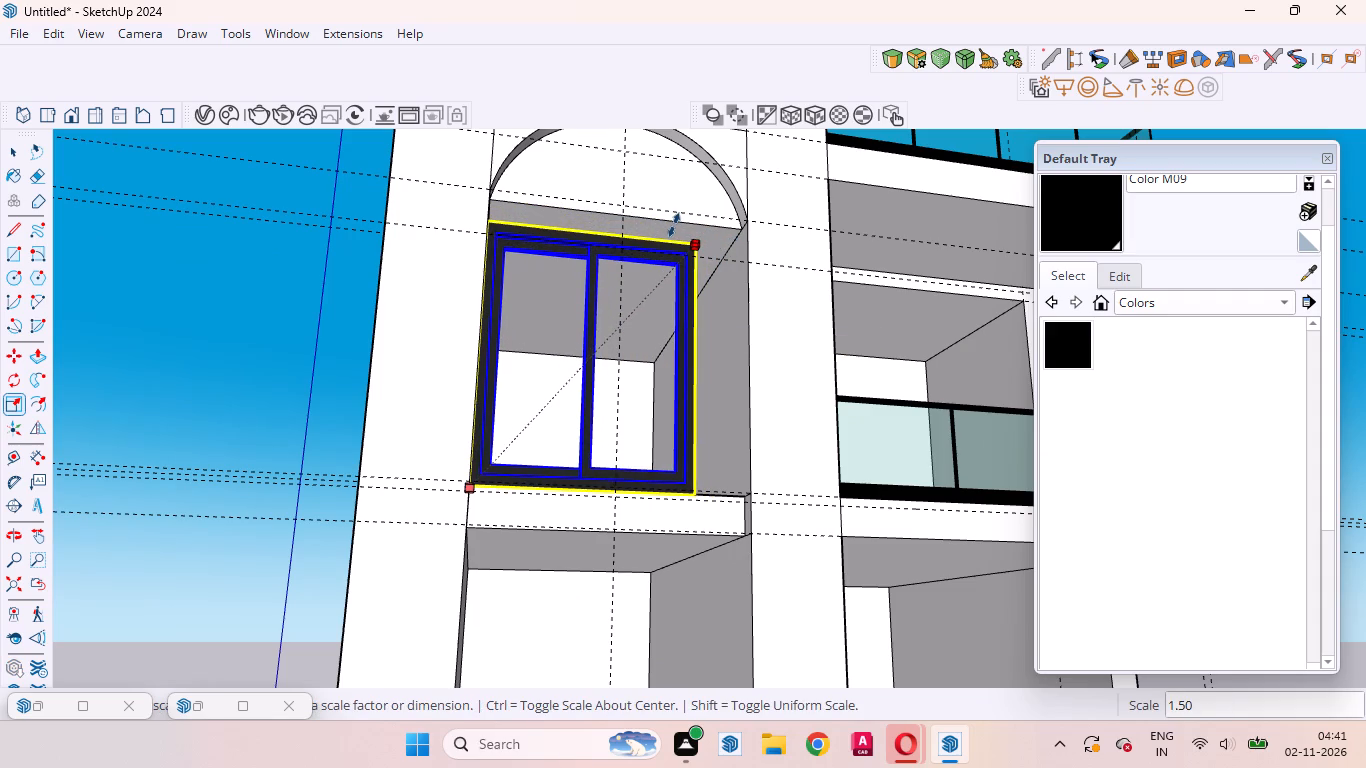
click(674, 225)
Stretch the window's height by about 1.07 so its top meets the base of the arch.
middle_drag(681, 240, 645, 502)
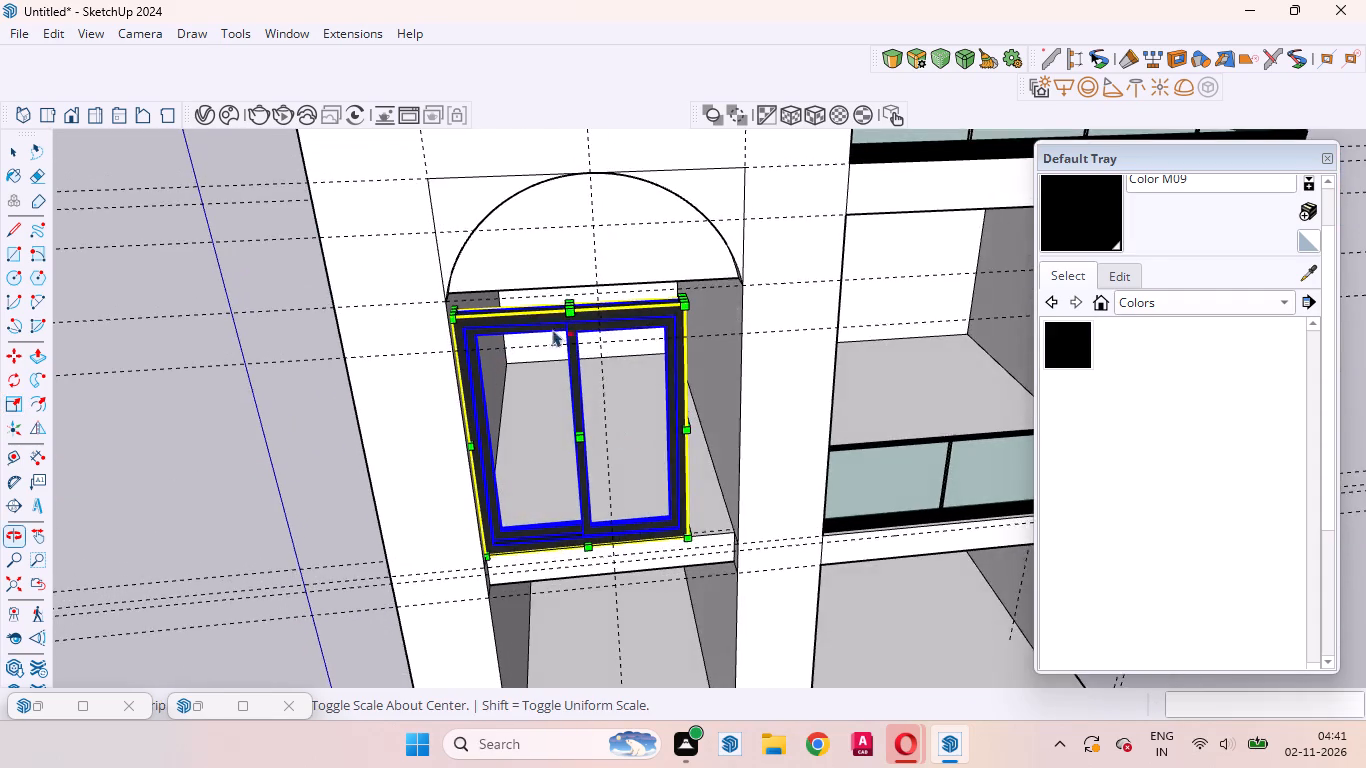
scroll(540, 304, up, 6)
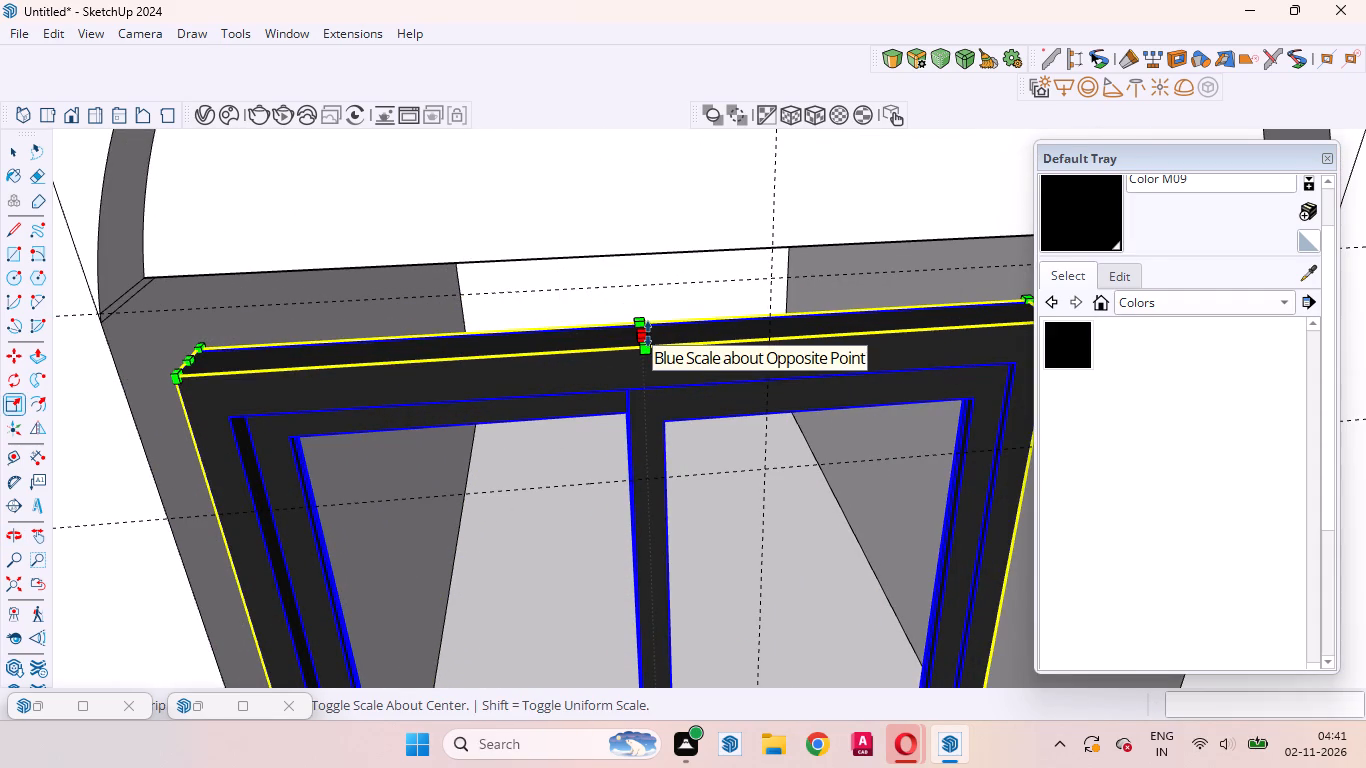
click(648, 334)
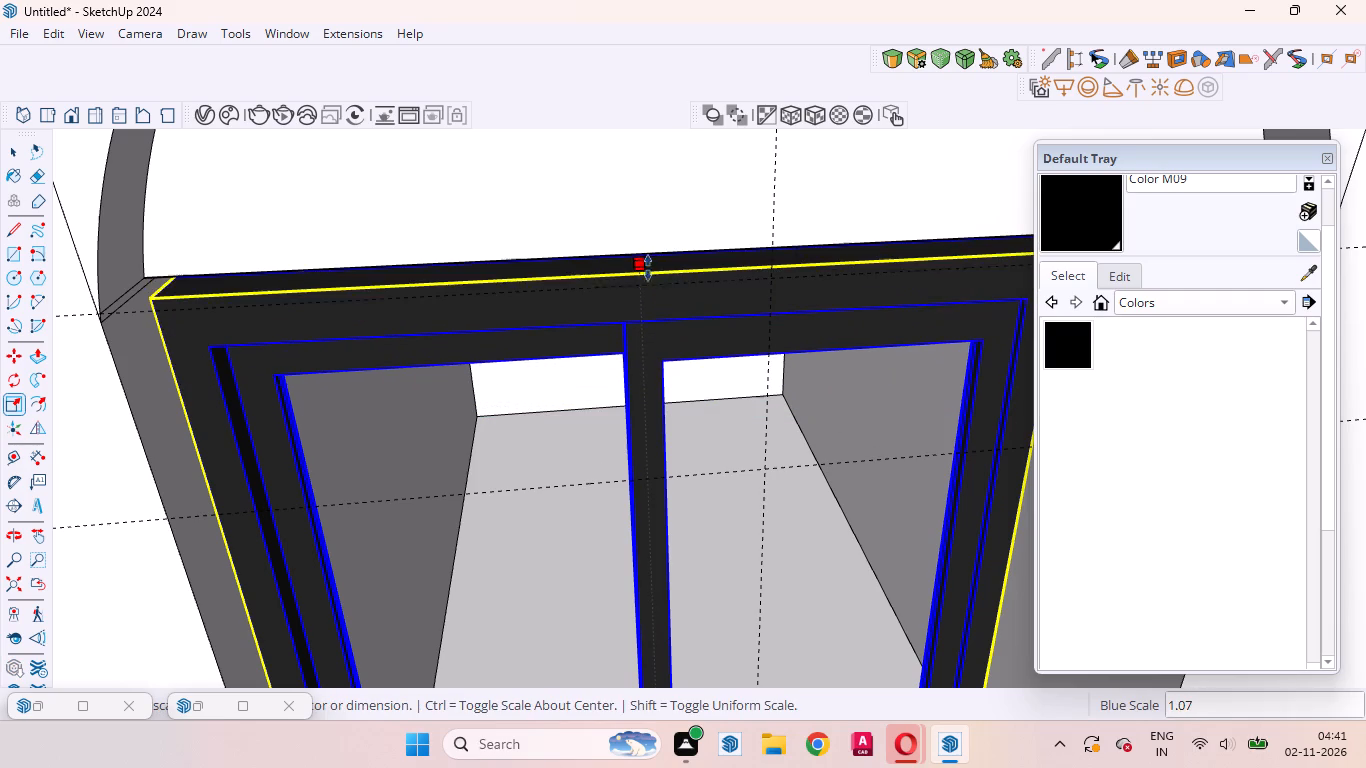
click(647, 257)
Stretch the window's width until its free side meets the far side wall of the opening, and clear the selection.
scroll(544, 357, down, 2)
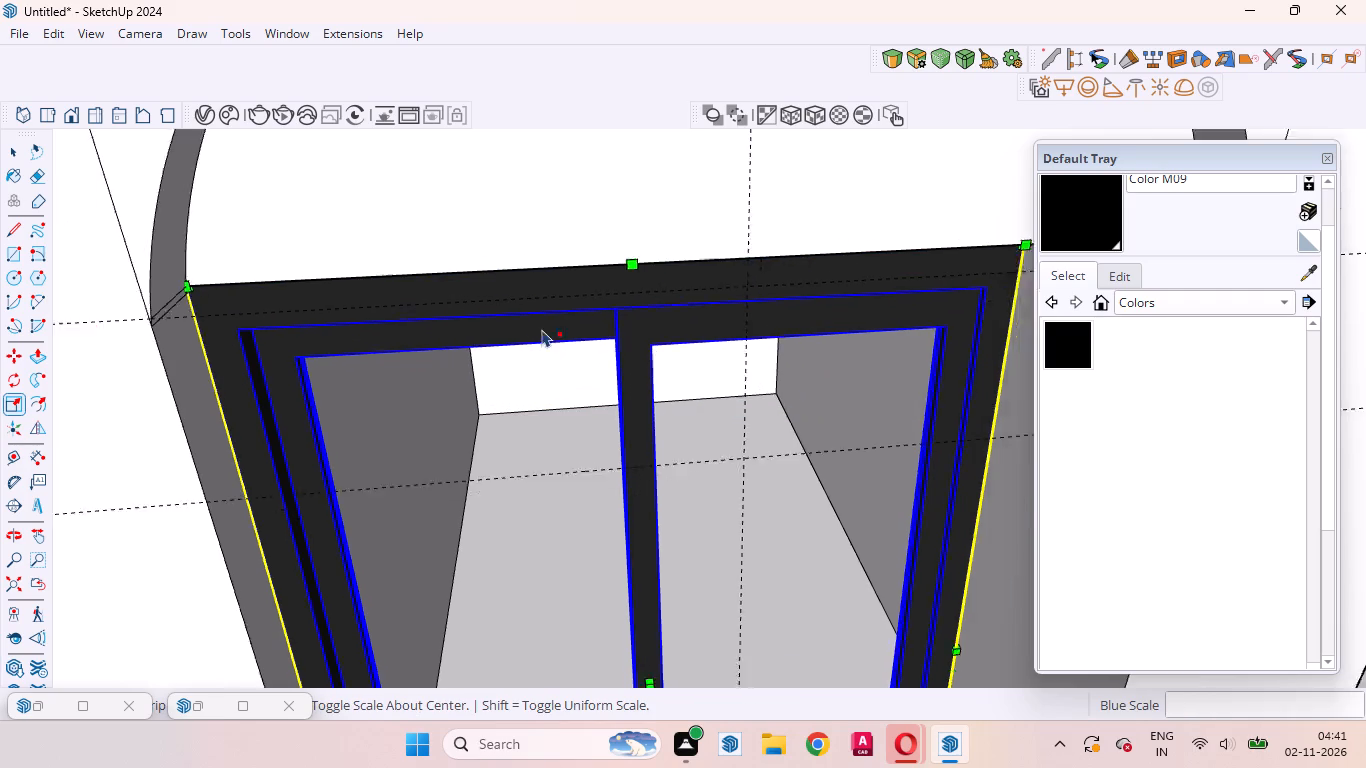
scroll(542, 329, down, 10)
middle_drag(682, 385, 596, 262)
scroll(733, 455, up, 5)
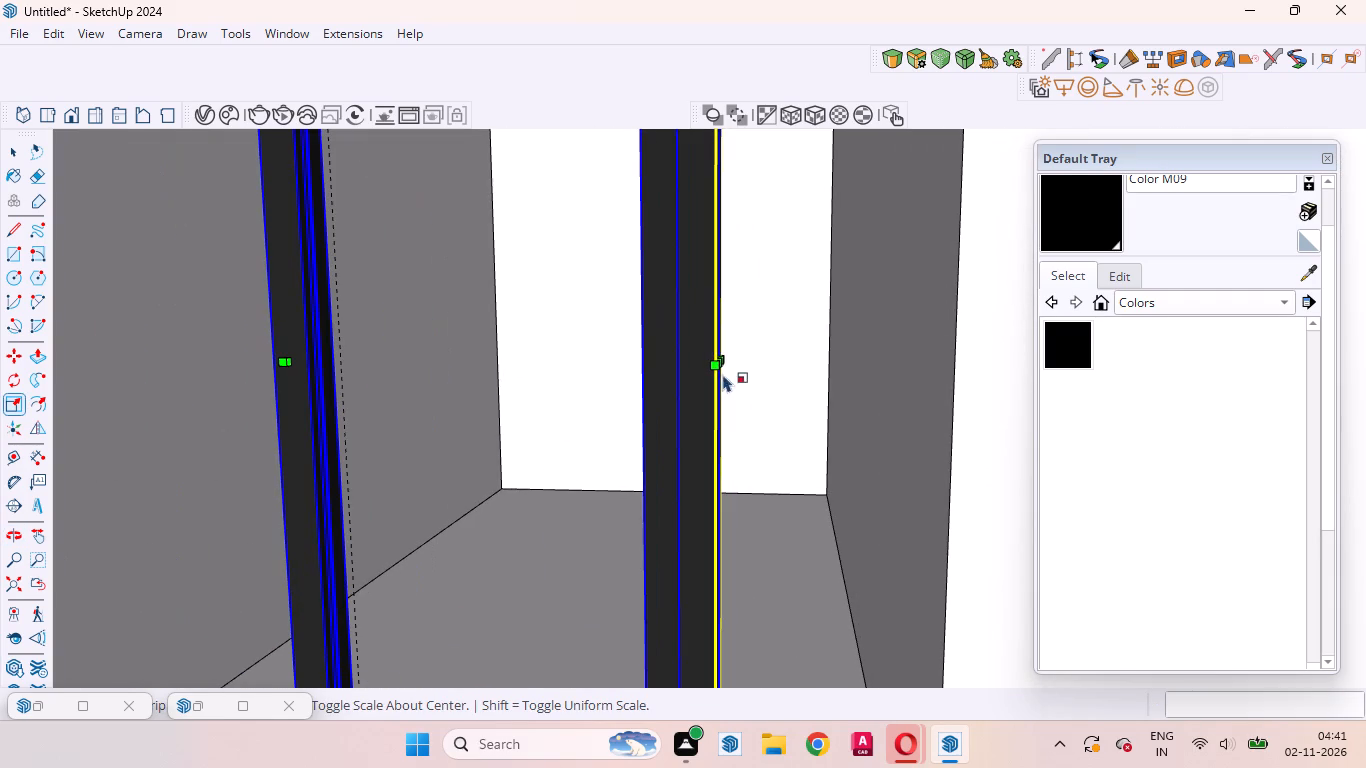
click(722, 354)
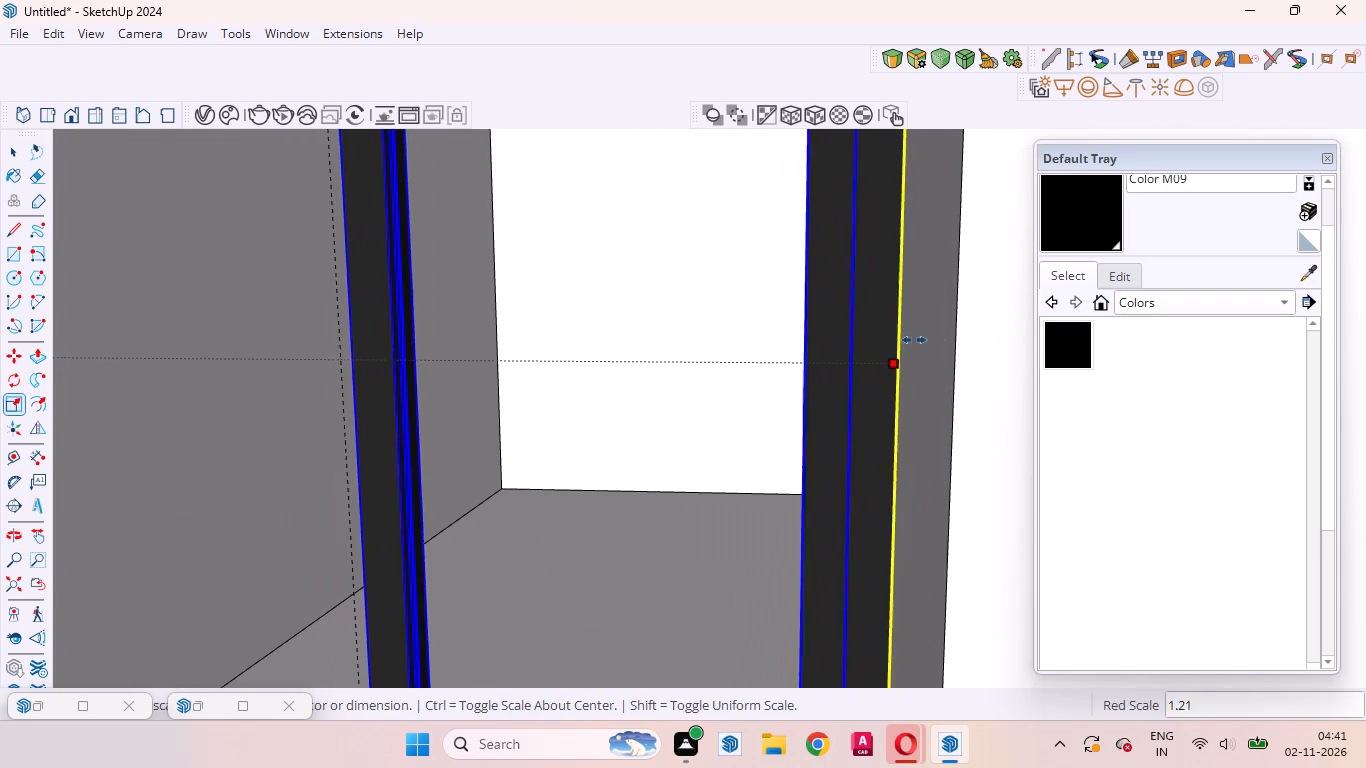
click(945, 338)
scroll(876, 358, down, 8)
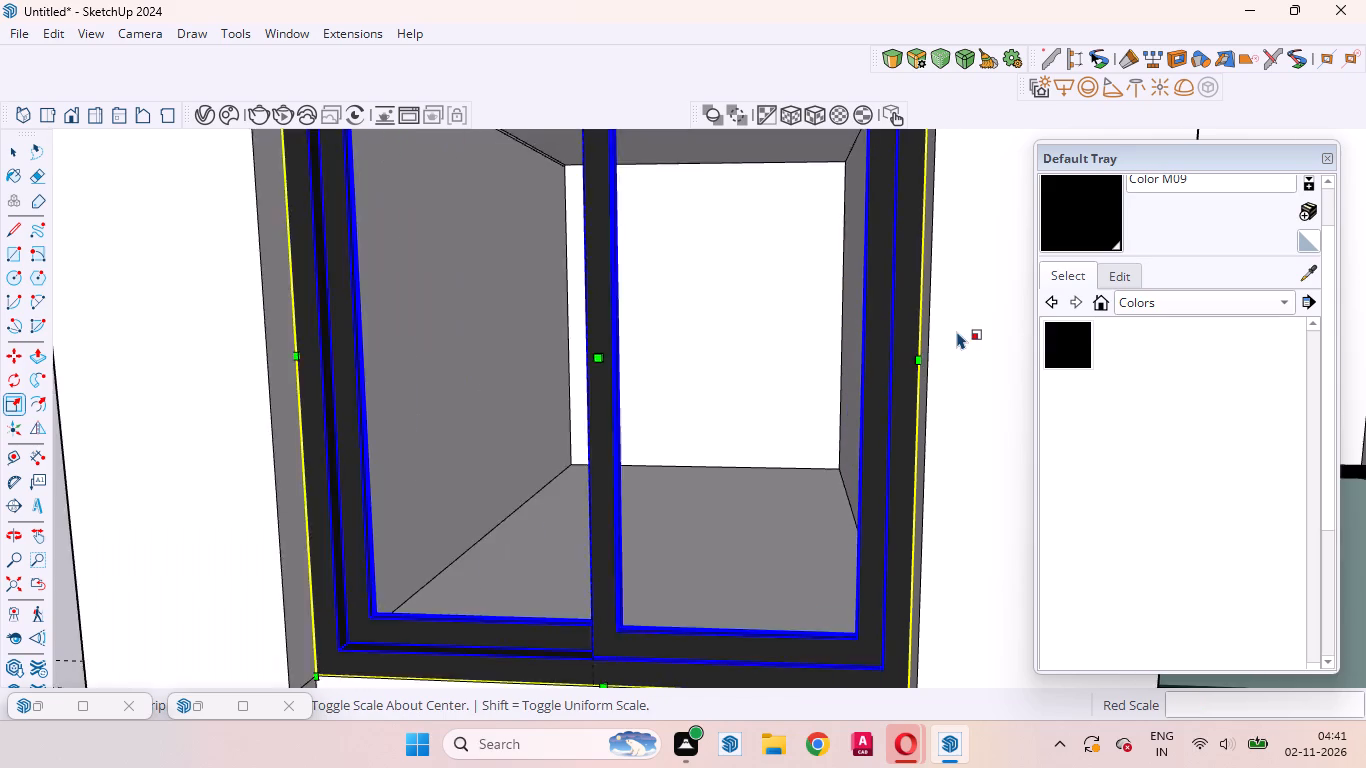
scroll(957, 331, down, 10)
middle_drag(939, 366, 832, 330)
scroll(832, 329, up, 1)
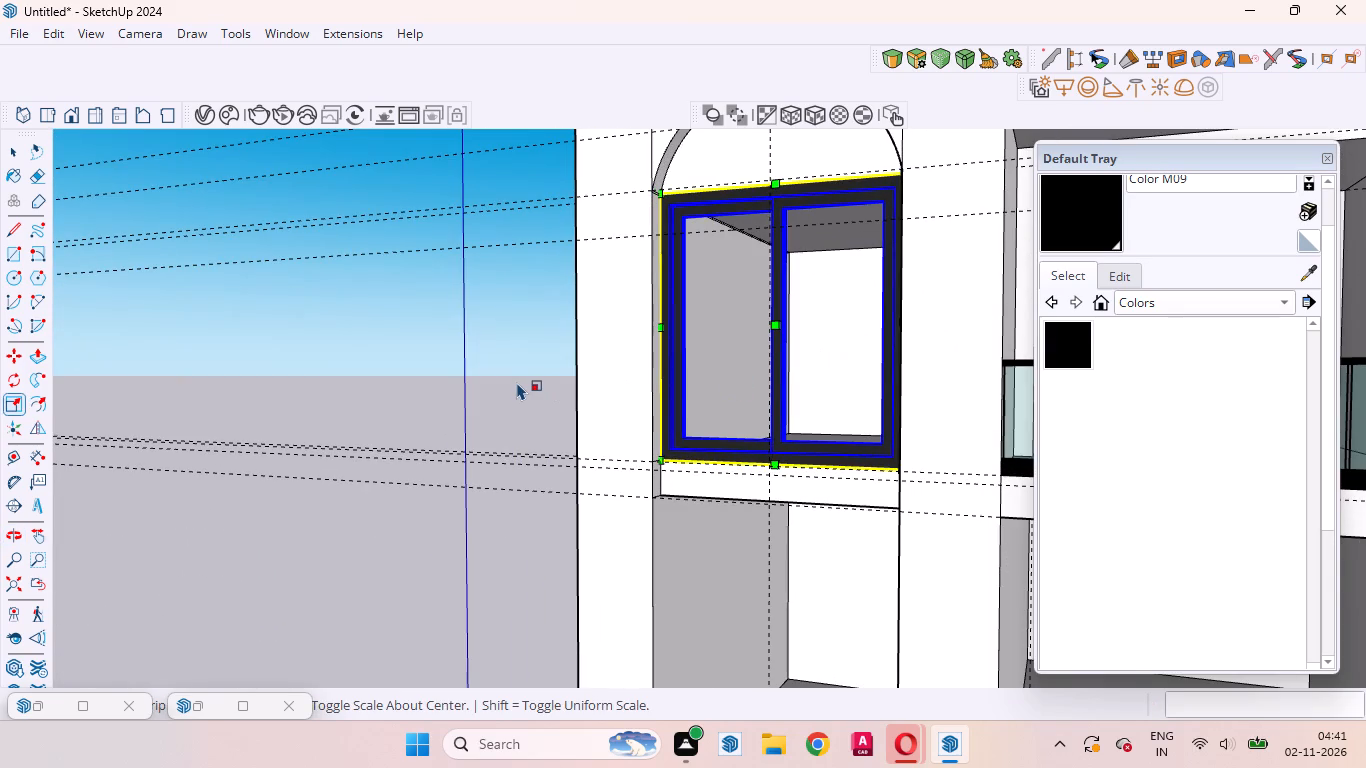
key(space)
click(409, 422)
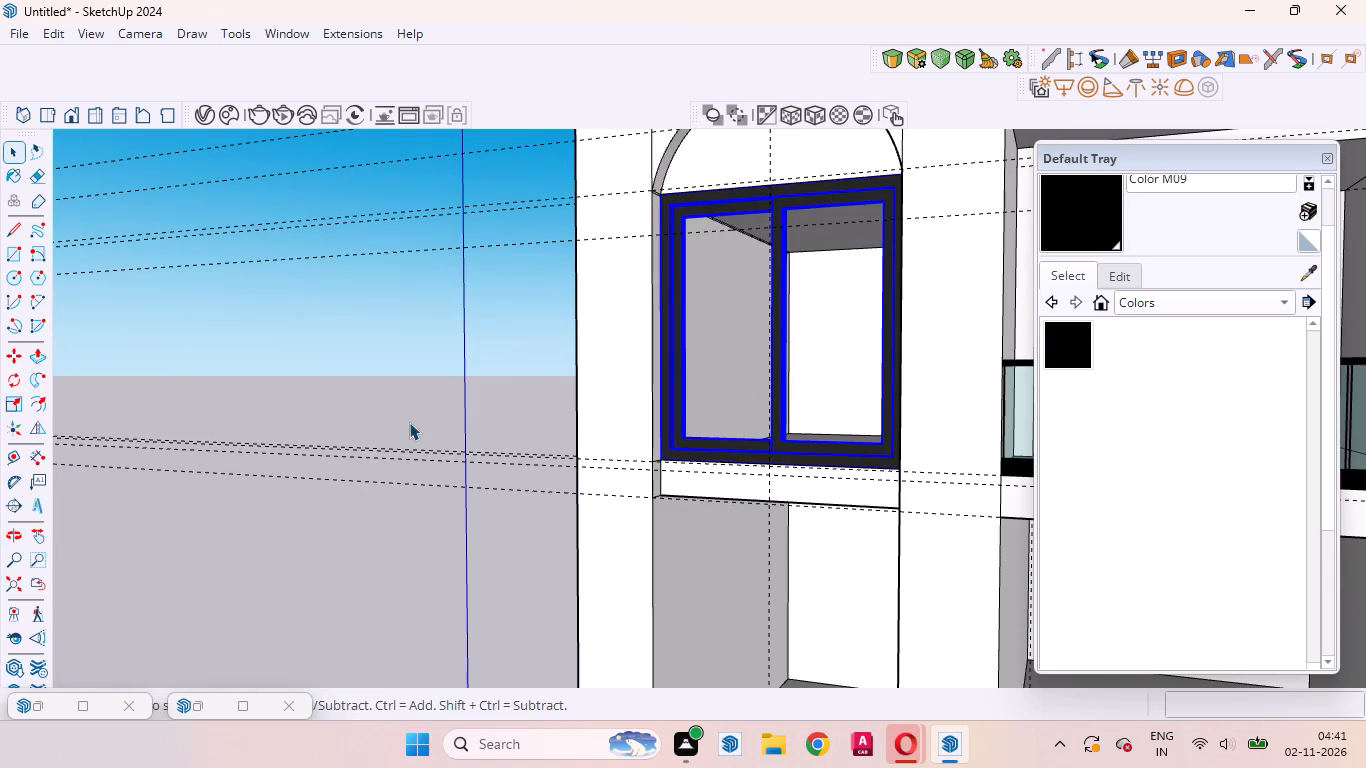
Copy the sliding window below the arch straight down about 11' 1" to stand at the floor of the lower opening.
scroll(828, 328, down, 10)
middle_drag(889, 422, 1080, 608)
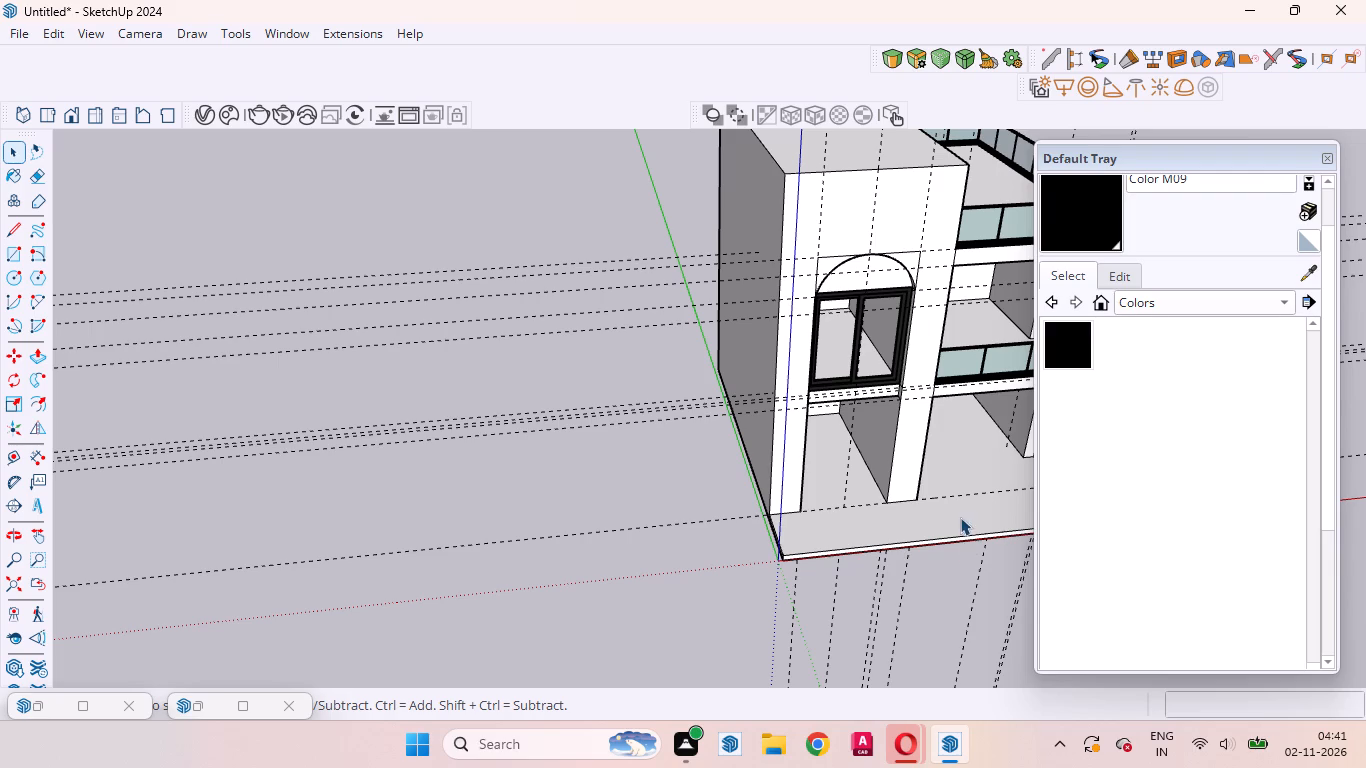
scroll(818, 324, up, 5)
middle_drag(842, 396, 781, 342)
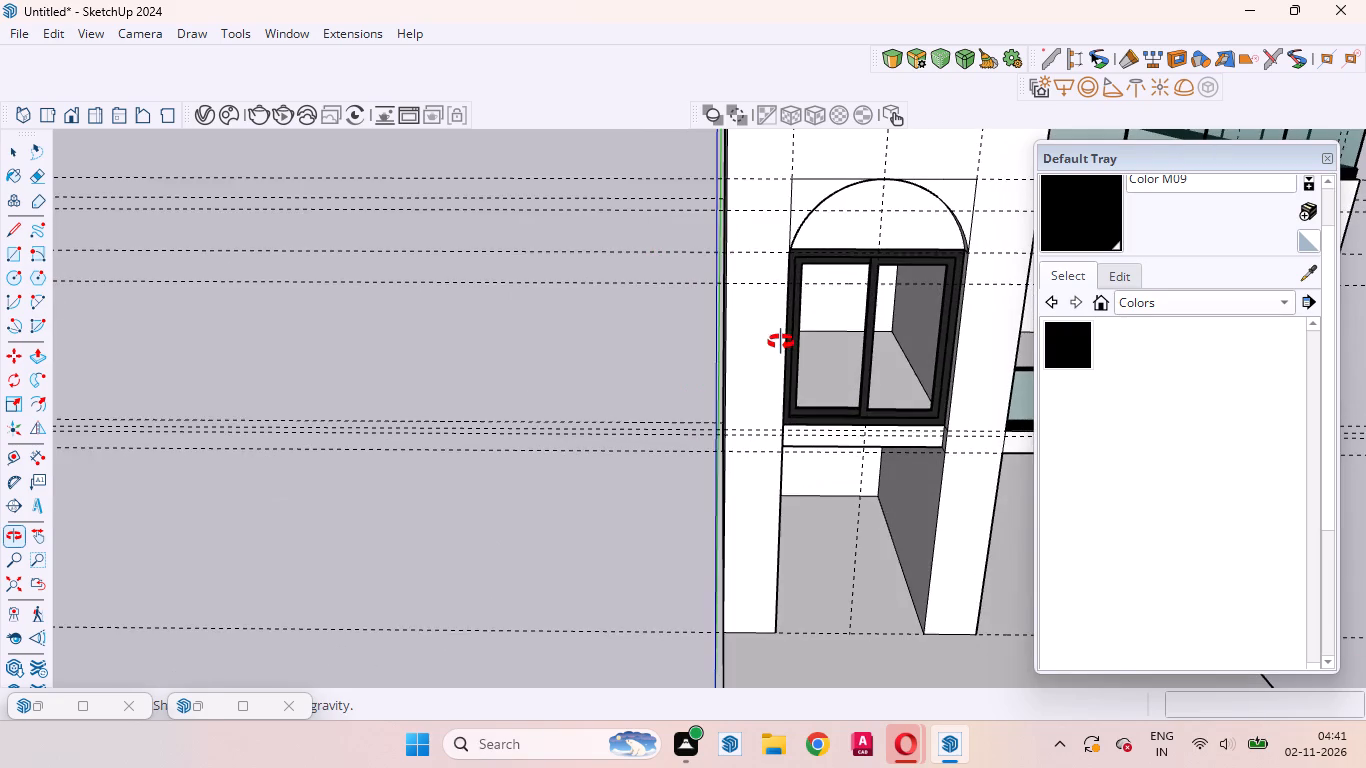
middle_drag(781, 342, 780, 341)
scroll(705, 333, down, 5)
scroll(783, 316, up, 9)
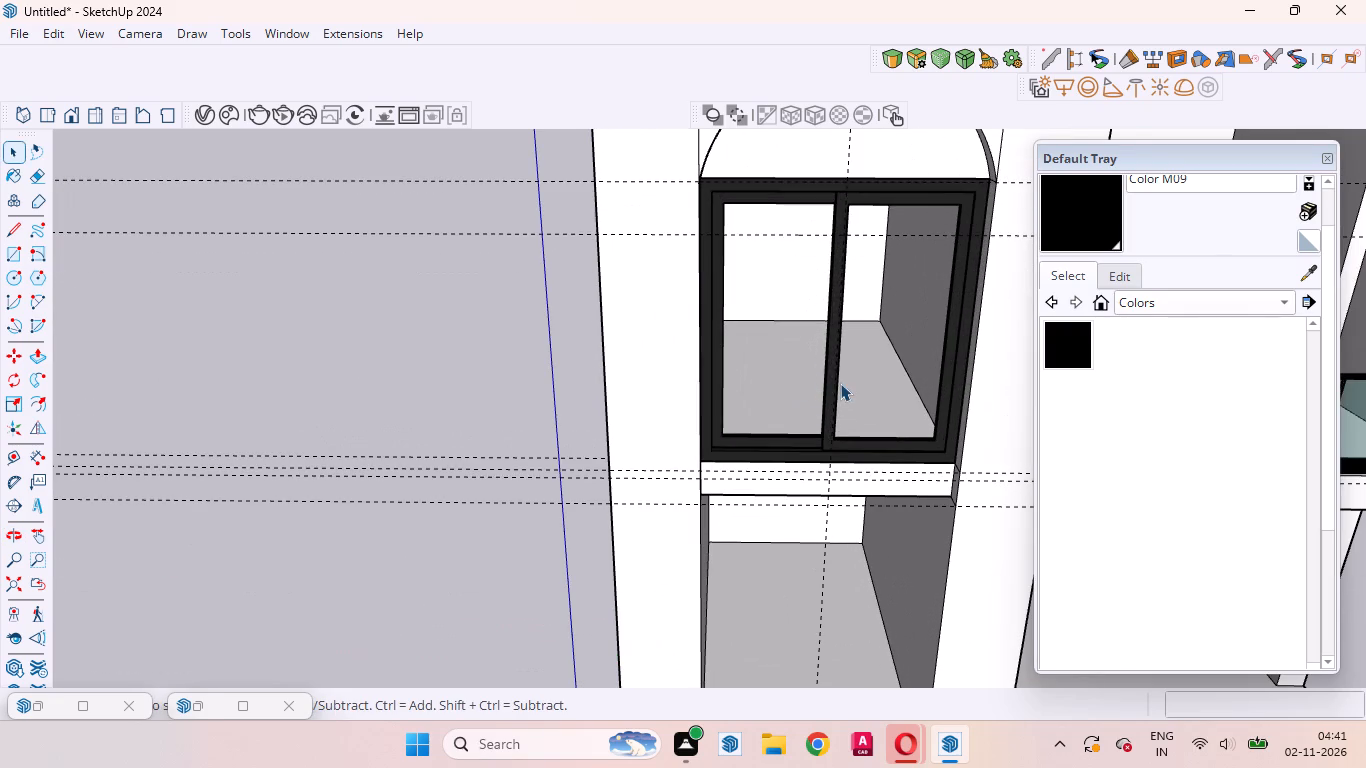
click(840, 383)
scroll(825, 302, down, 5)
scroll(818, 457, up, 5)
scroll(688, 342, up, 4)
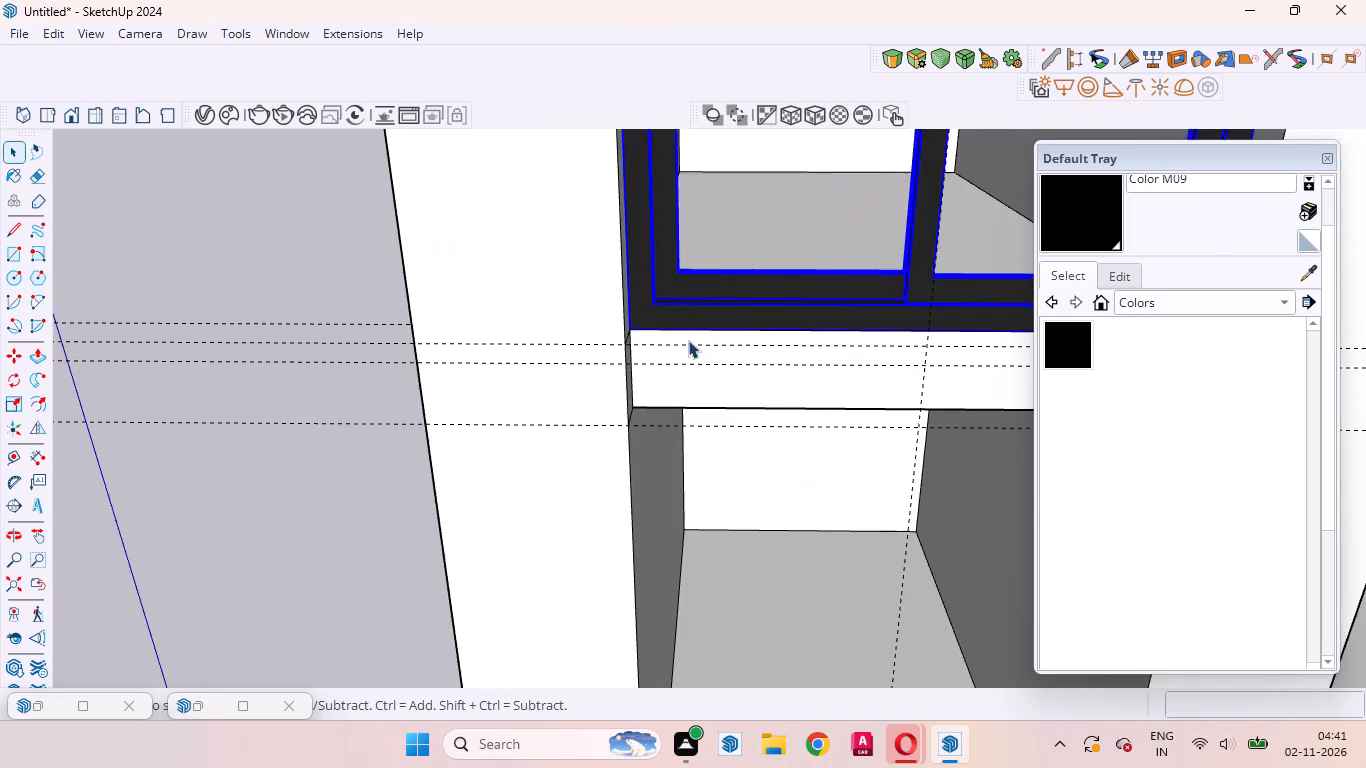
scroll(684, 350, up, 1)
middle_drag(684, 387, 722, 654)
scroll(640, 365, up, 7)
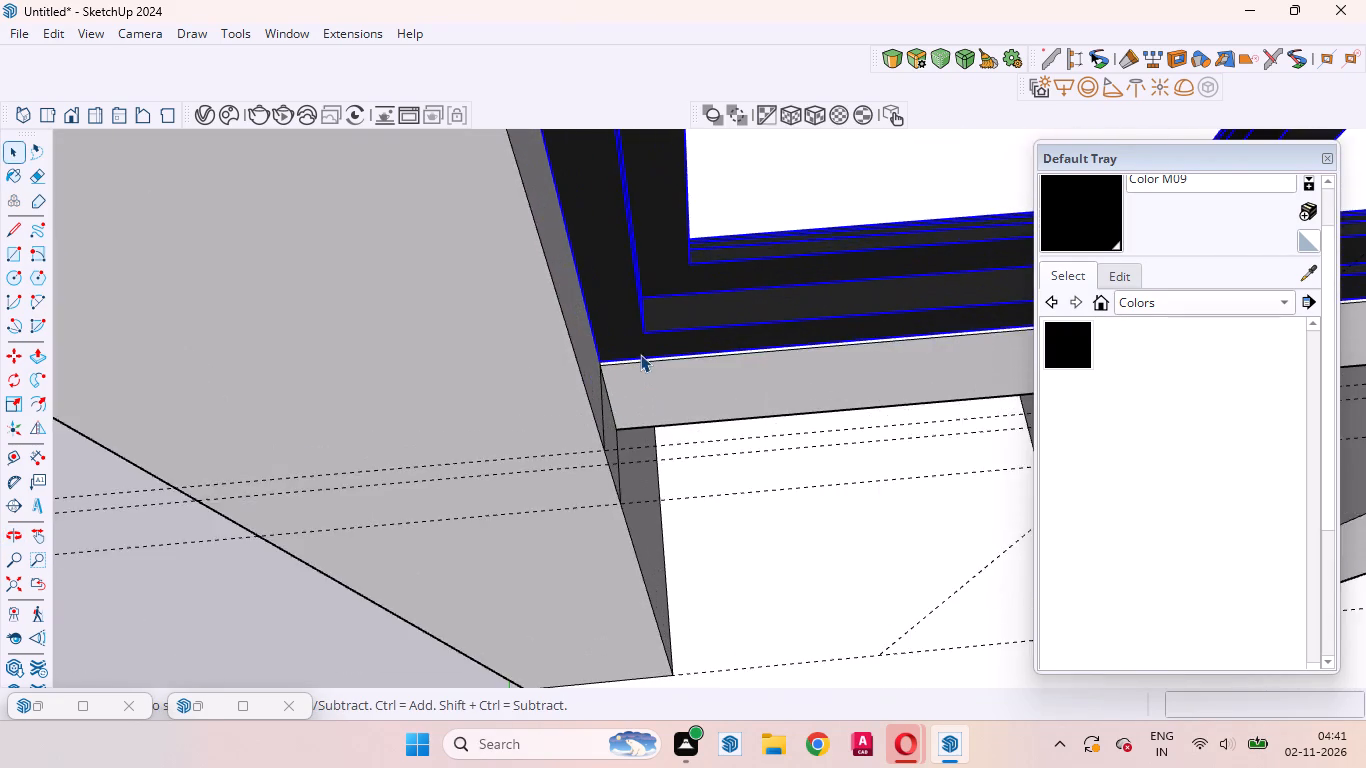
scroll(640, 354, up, 9)
middle_drag(625, 413, 705, 269)
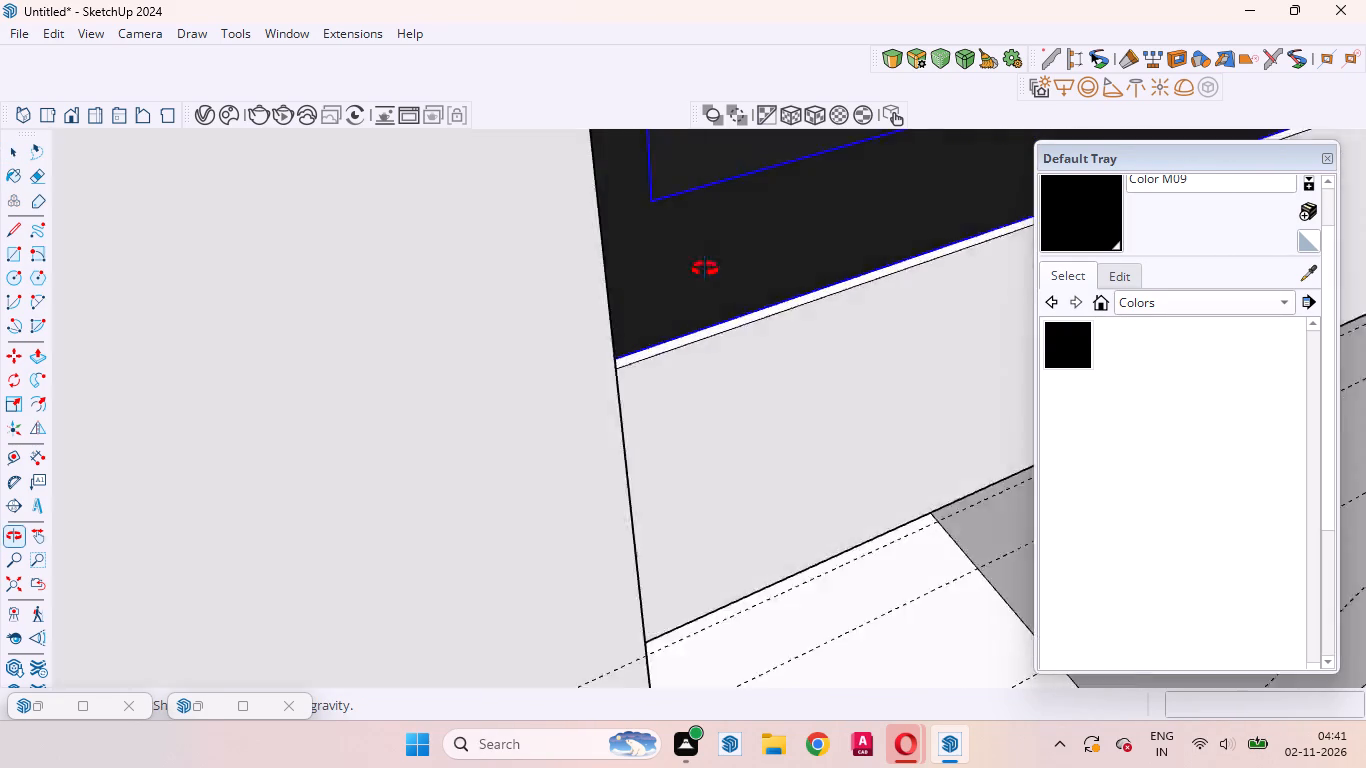
middle_drag(705, 269, 621, 223)
scroll(618, 226, down, 11)
scroll(615, 247, up, 11)
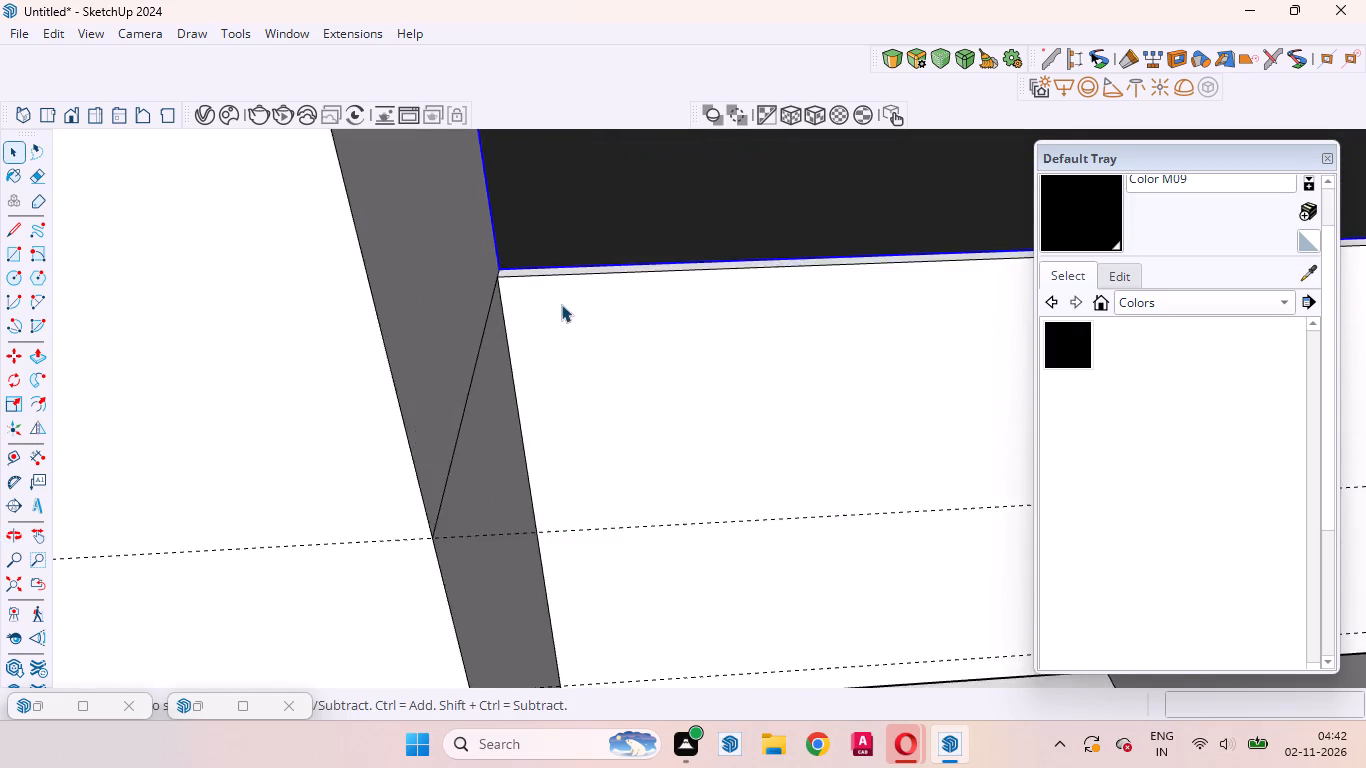
scroll(561, 304, up, 7)
middle_drag(486, 261, 416, 351)
scroll(417, 332, up, 1)
scroll(494, 256, down, 10)
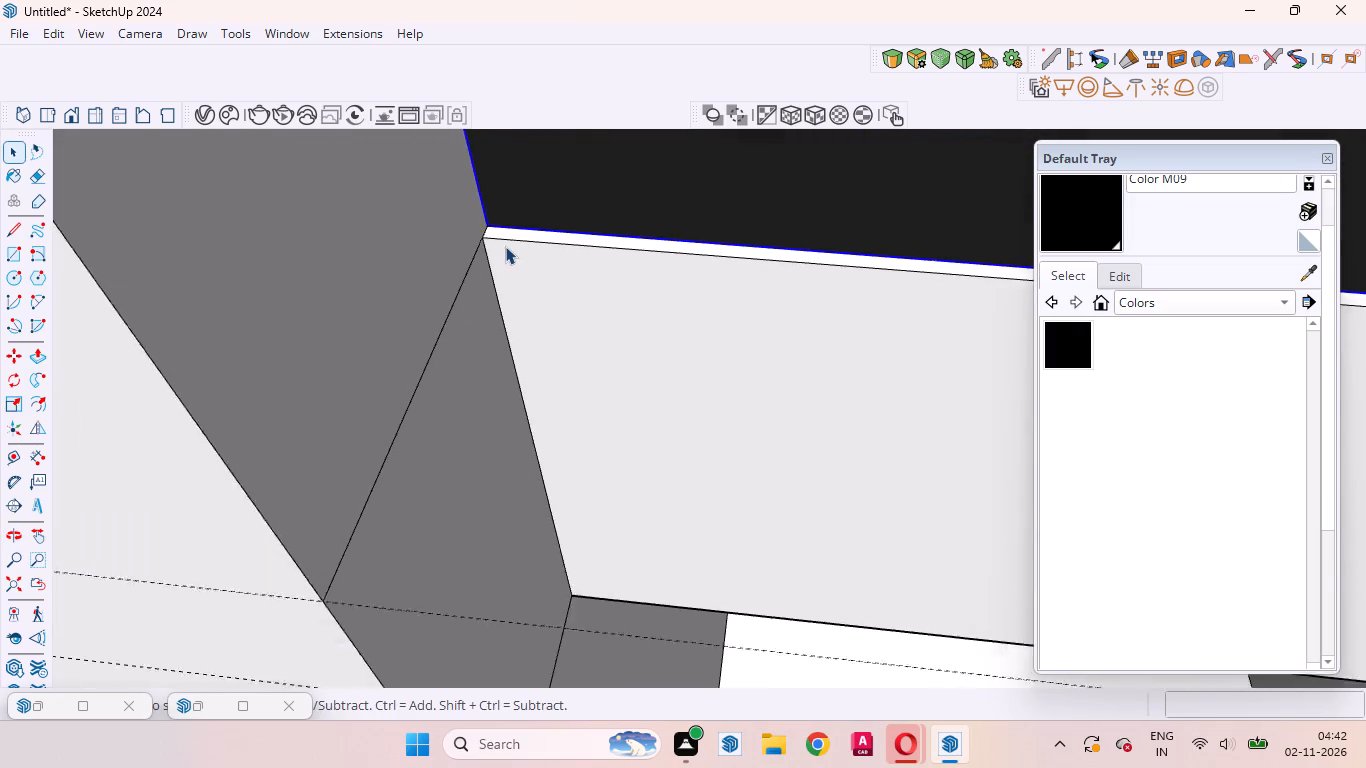
scroll(505, 246, down, 2)
scroll(507, 223, up, 10)
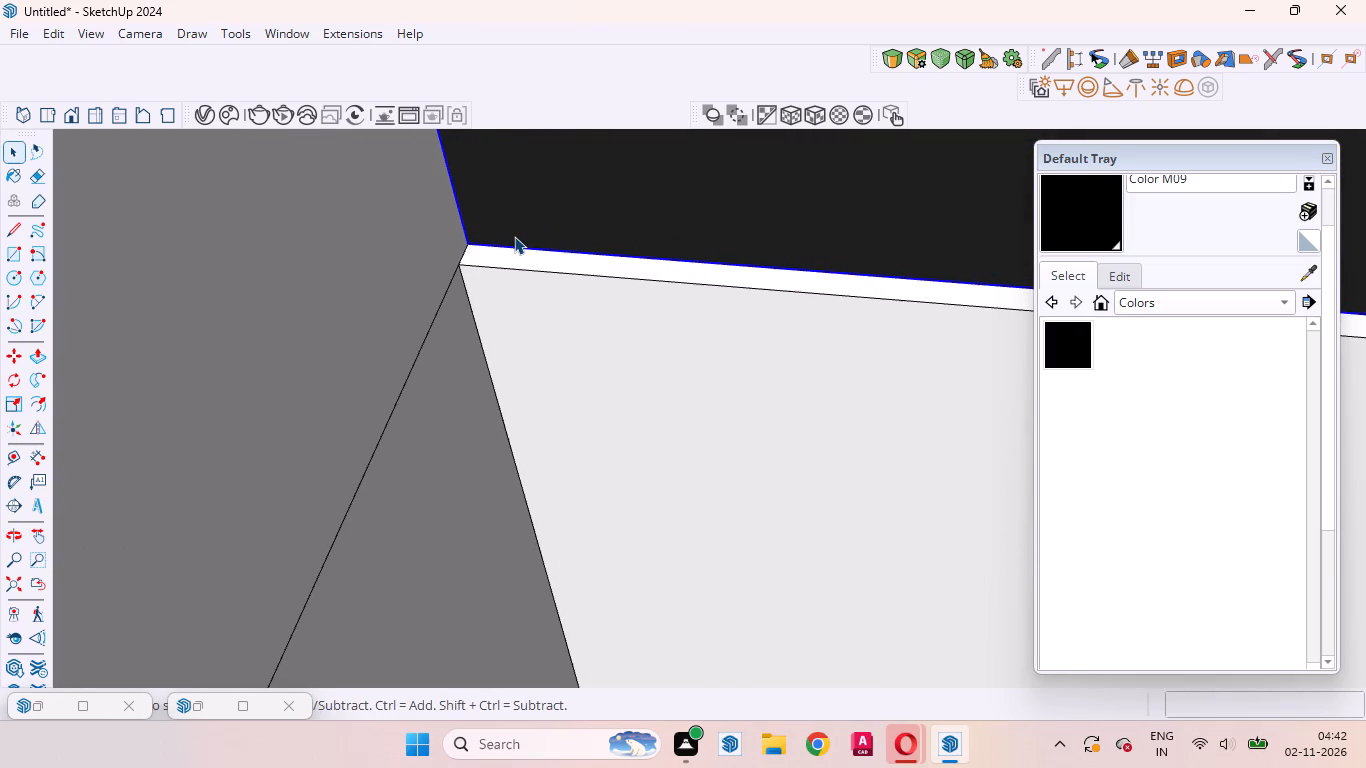
key(m)
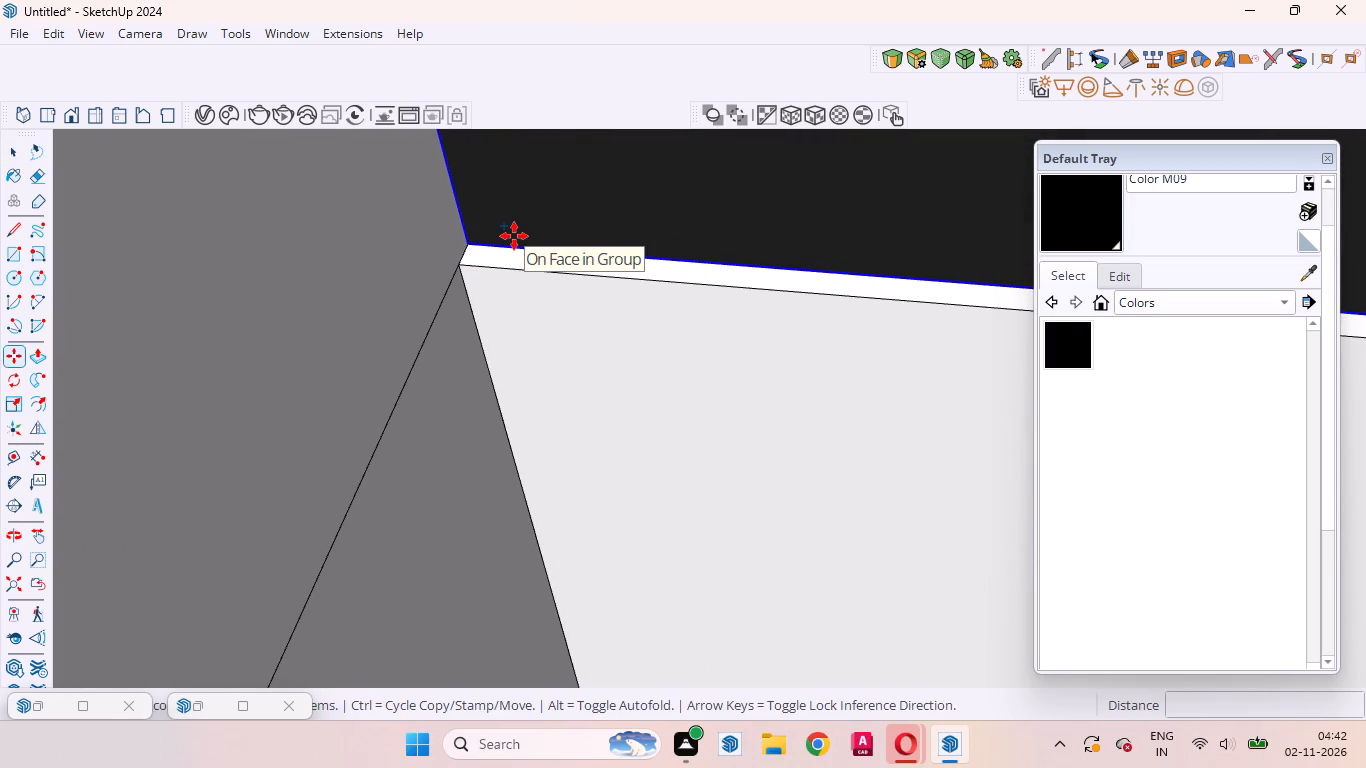
scroll(482, 261, up, 8)
click(455, 224)
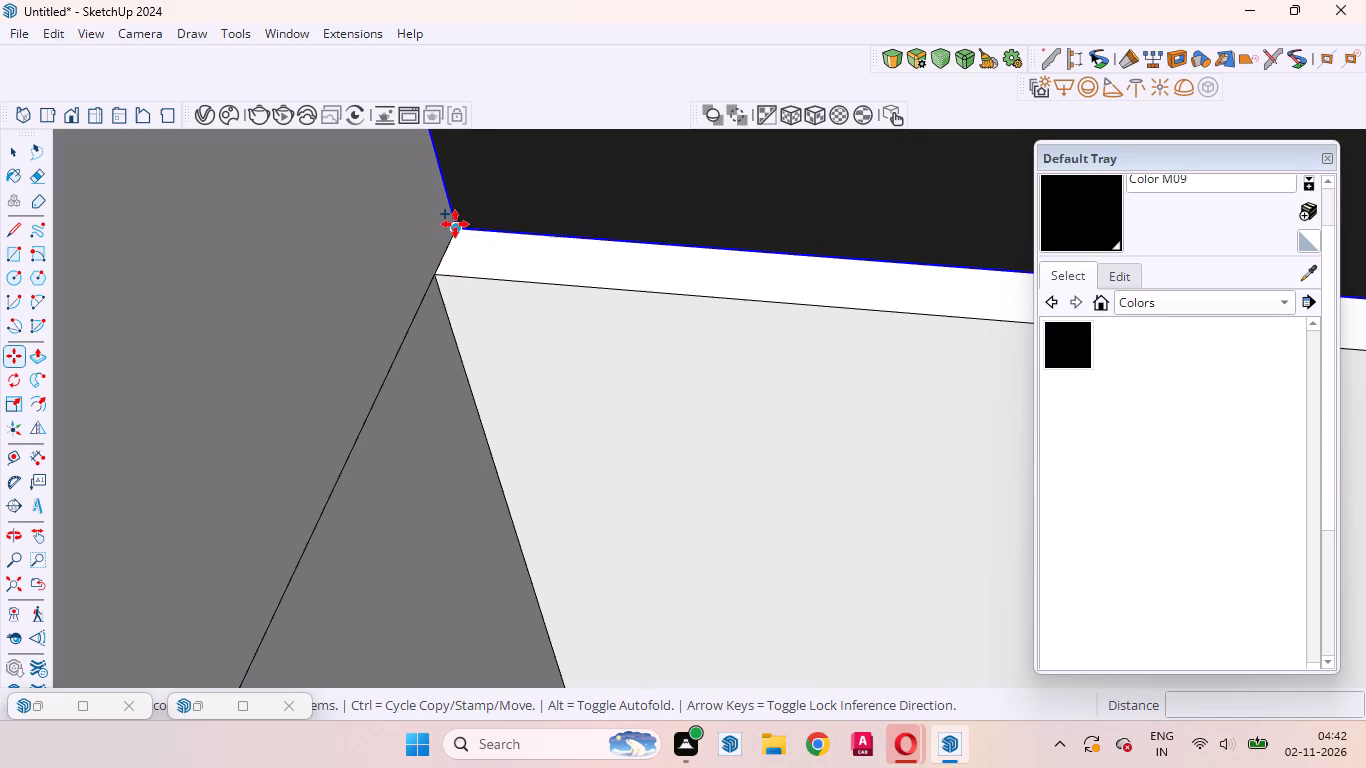
scroll(471, 325, down, 20)
scroll(471, 325, down, 7)
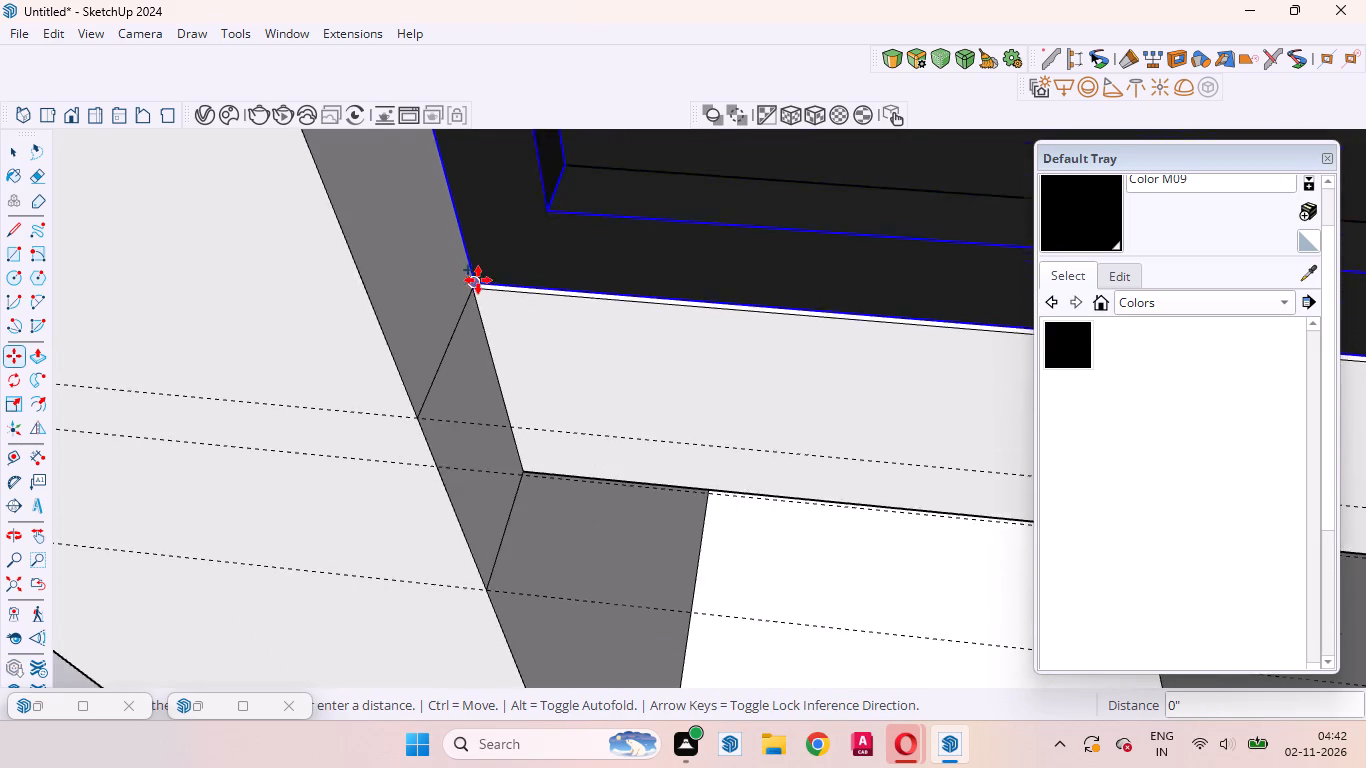
scroll(478, 280, down, 8)
scroll(531, 490, down, 13)
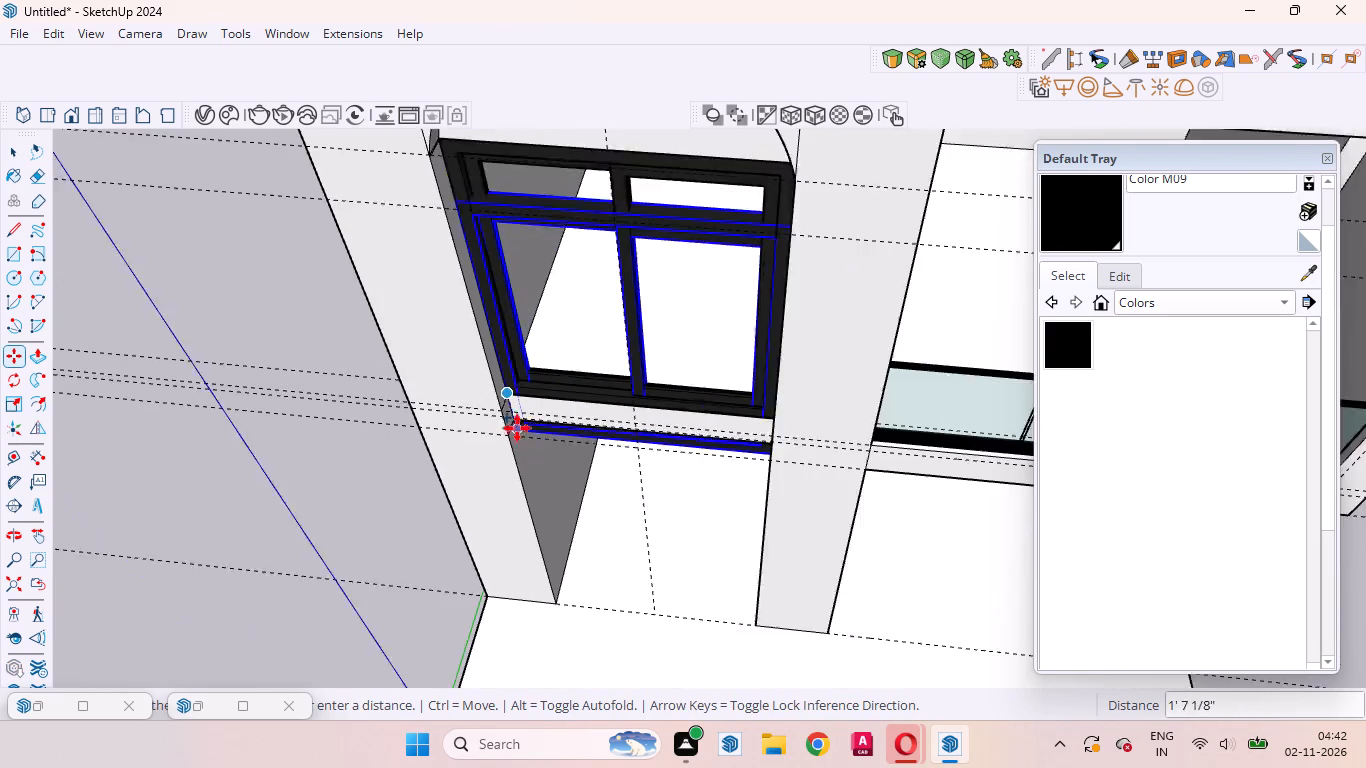
scroll(562, 552, up, 12)
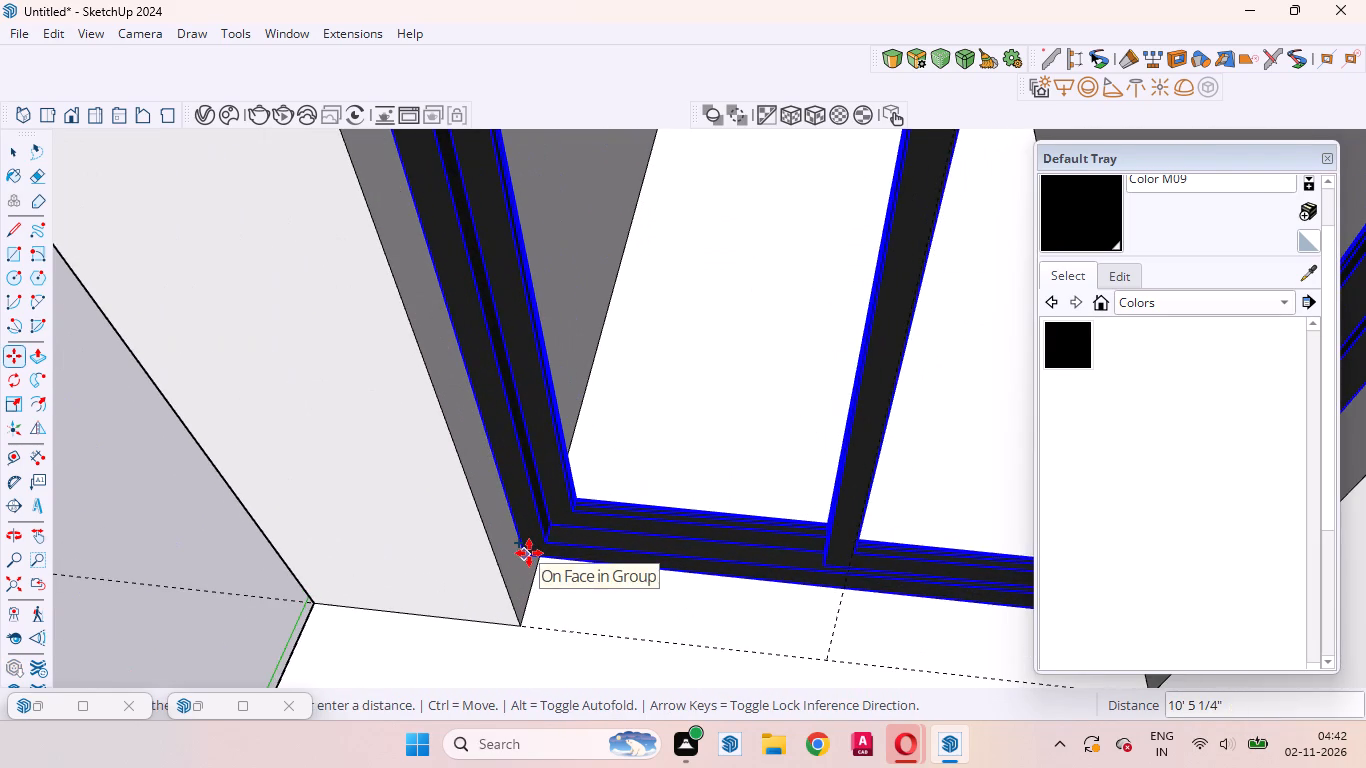
key(Up)
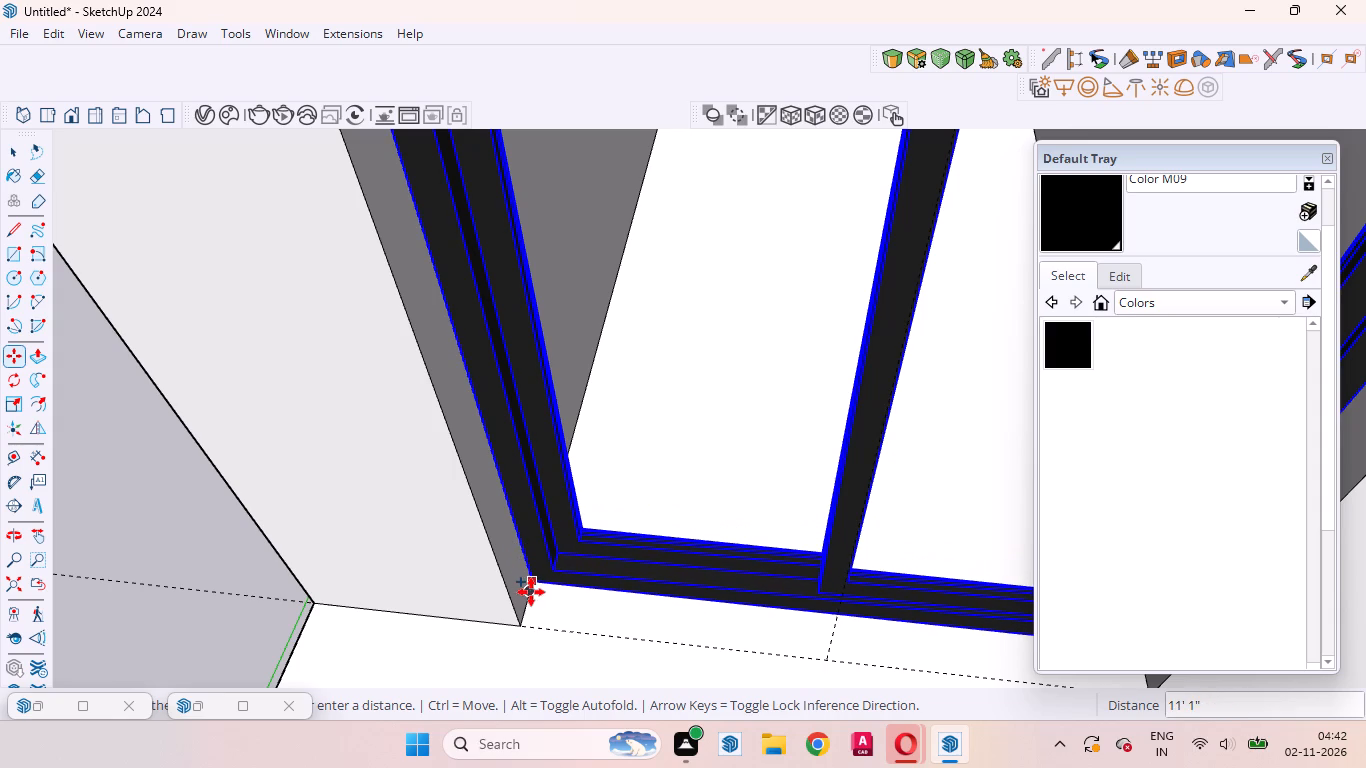
click(533, 596)
Stretch the copied window's height by about 1.24 so its top meets the top edge of the lower opening.
scroll(559, 649, down, 10)
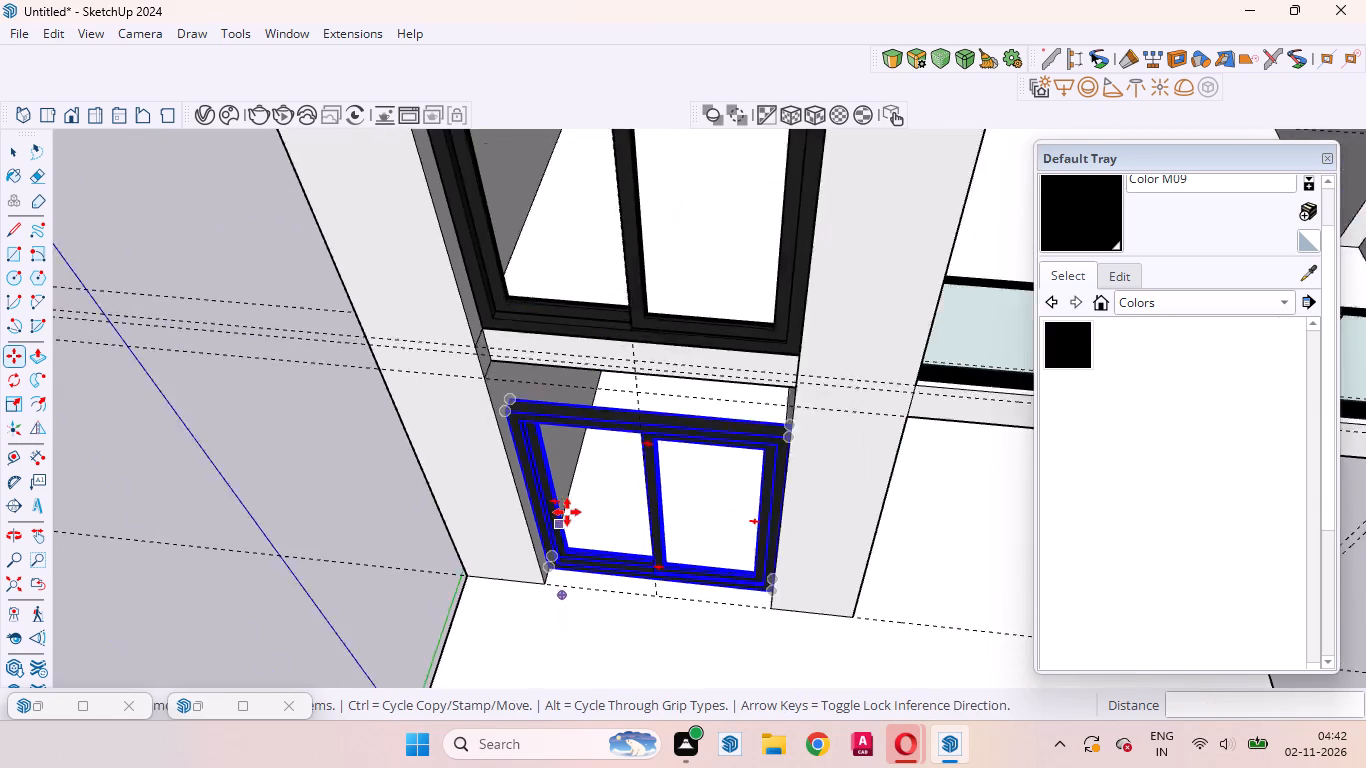
scroll(567, 512, down, 6)
middle_drag(575, 534, 677, 284)
scroll(658, 368, up, 5)
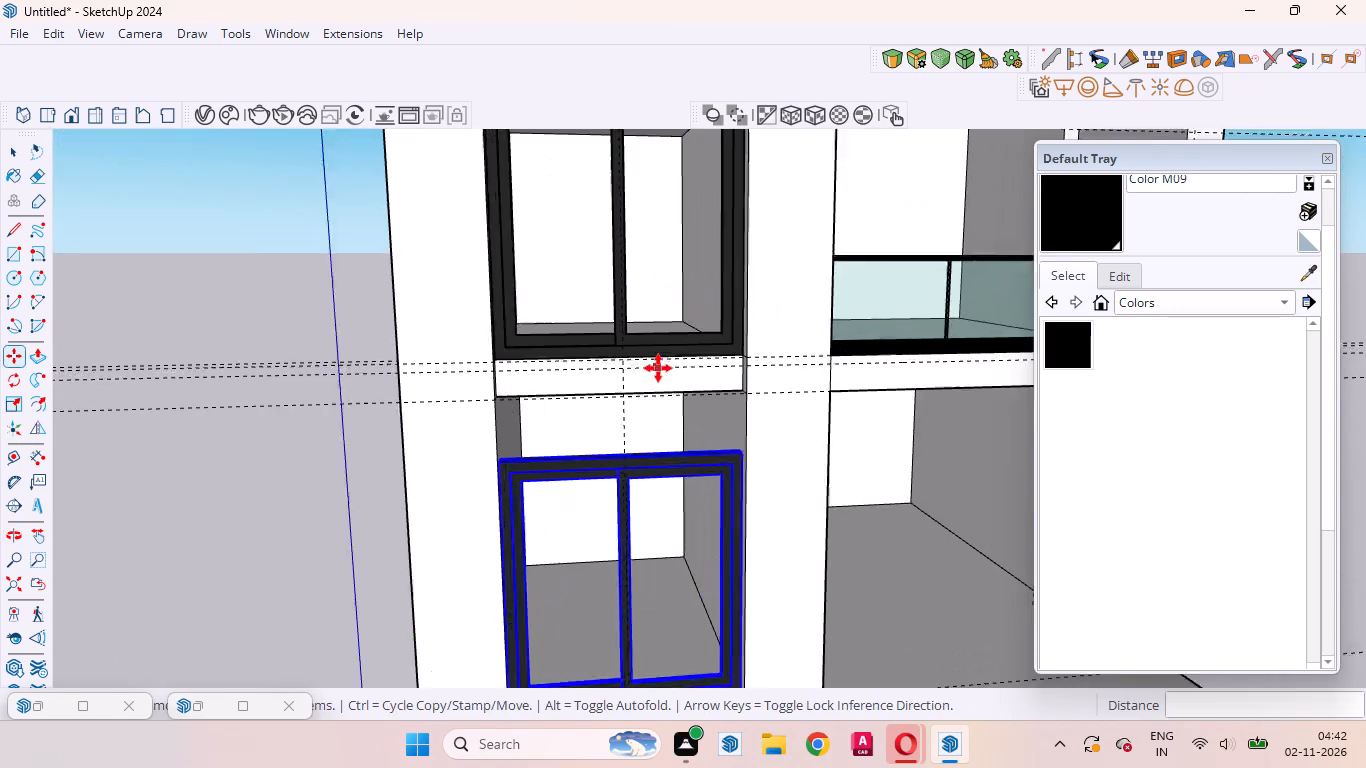
click(646, 410)
key(space)
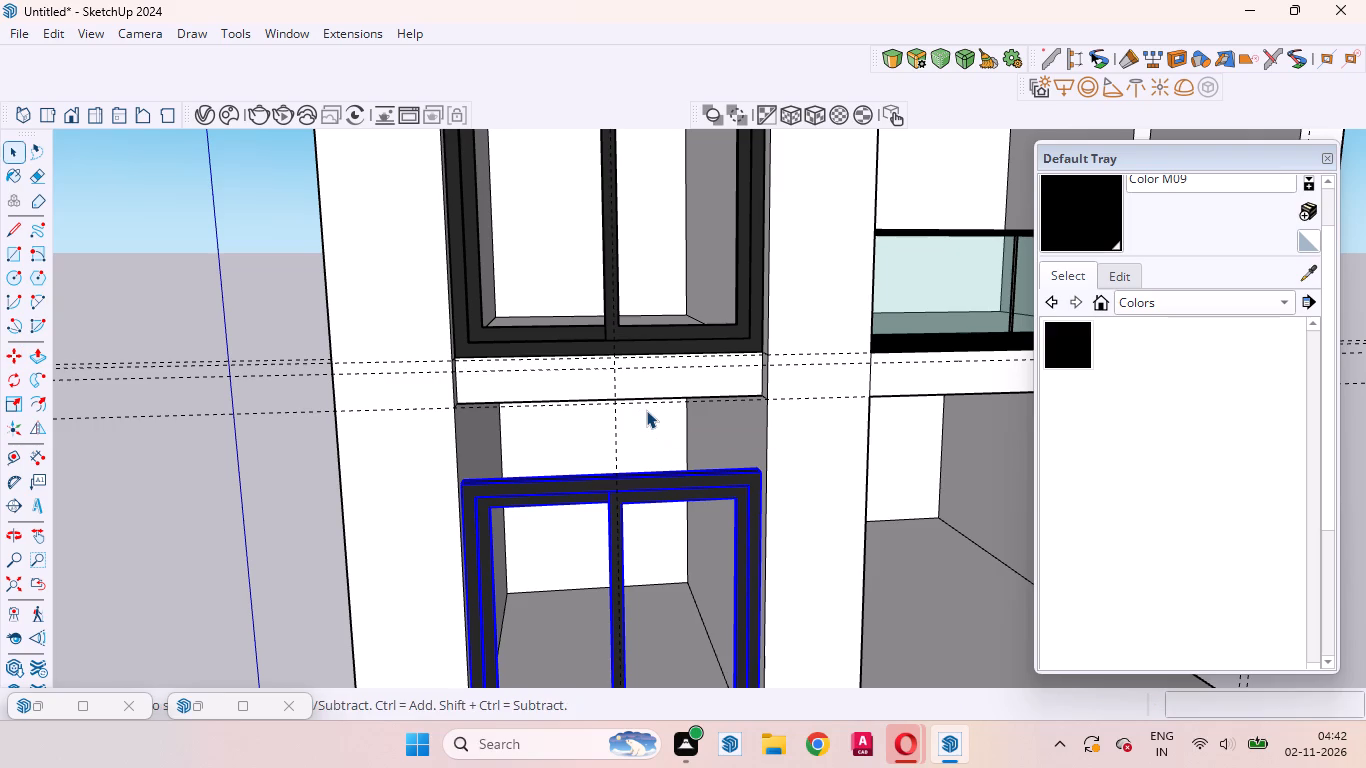
key(s)
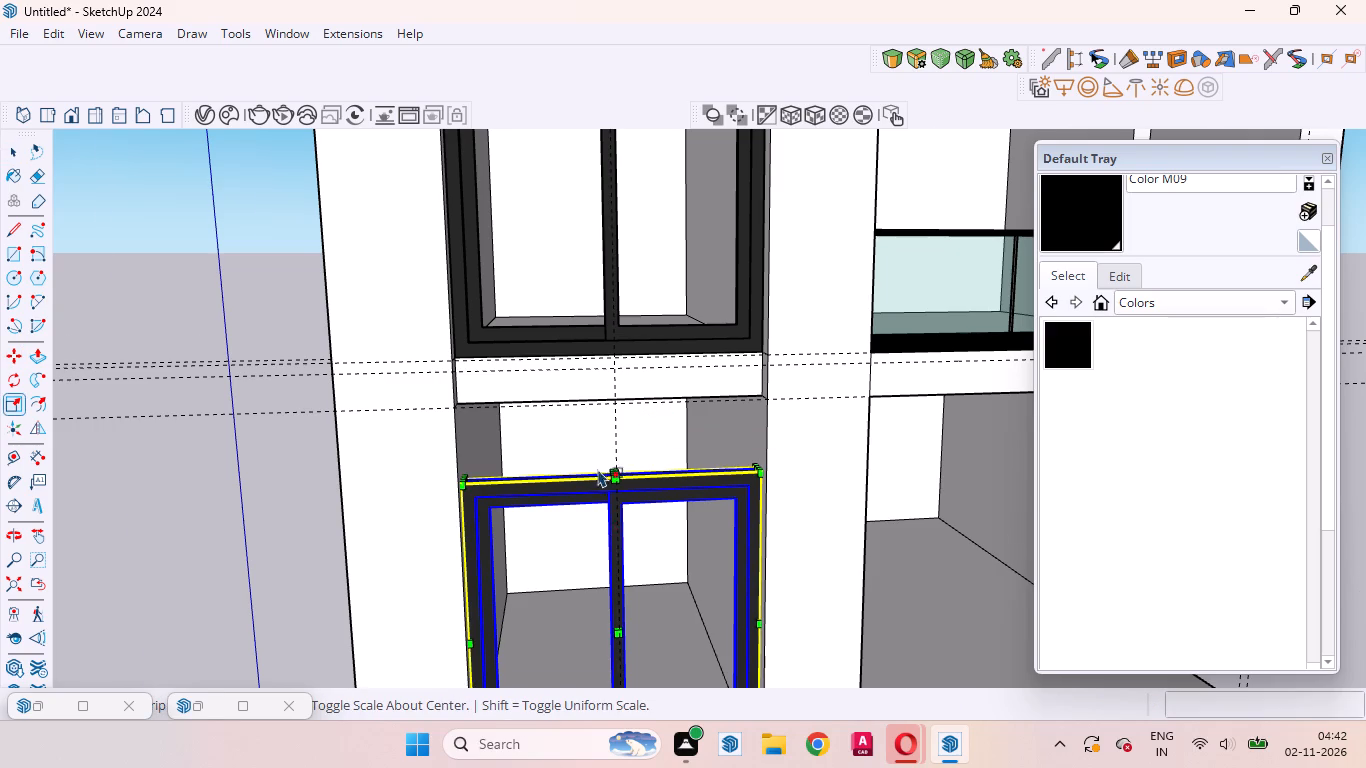
scroll(599, 469, up, 3)
click(624, 473)
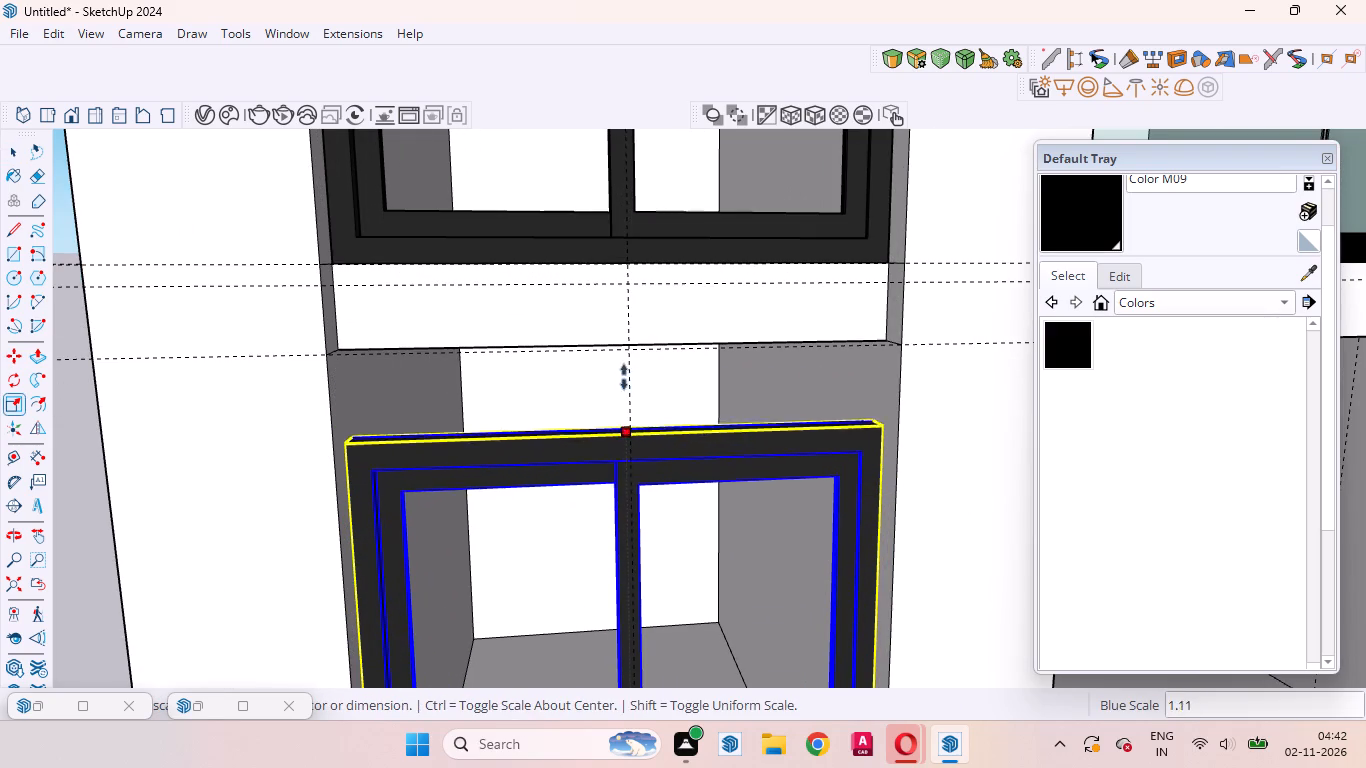
click(623, 345)
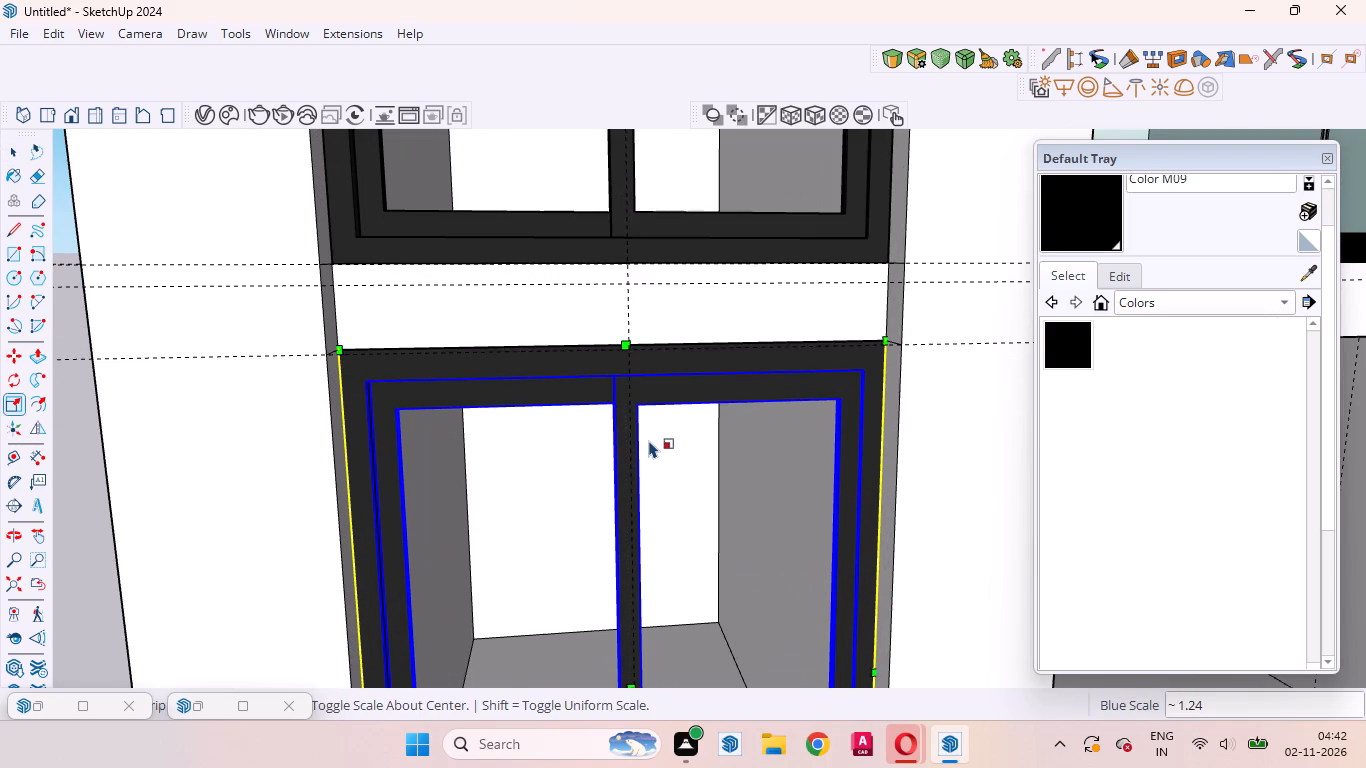
middle_drag(640, 441, 559, 189)
middle_click(559, 189)
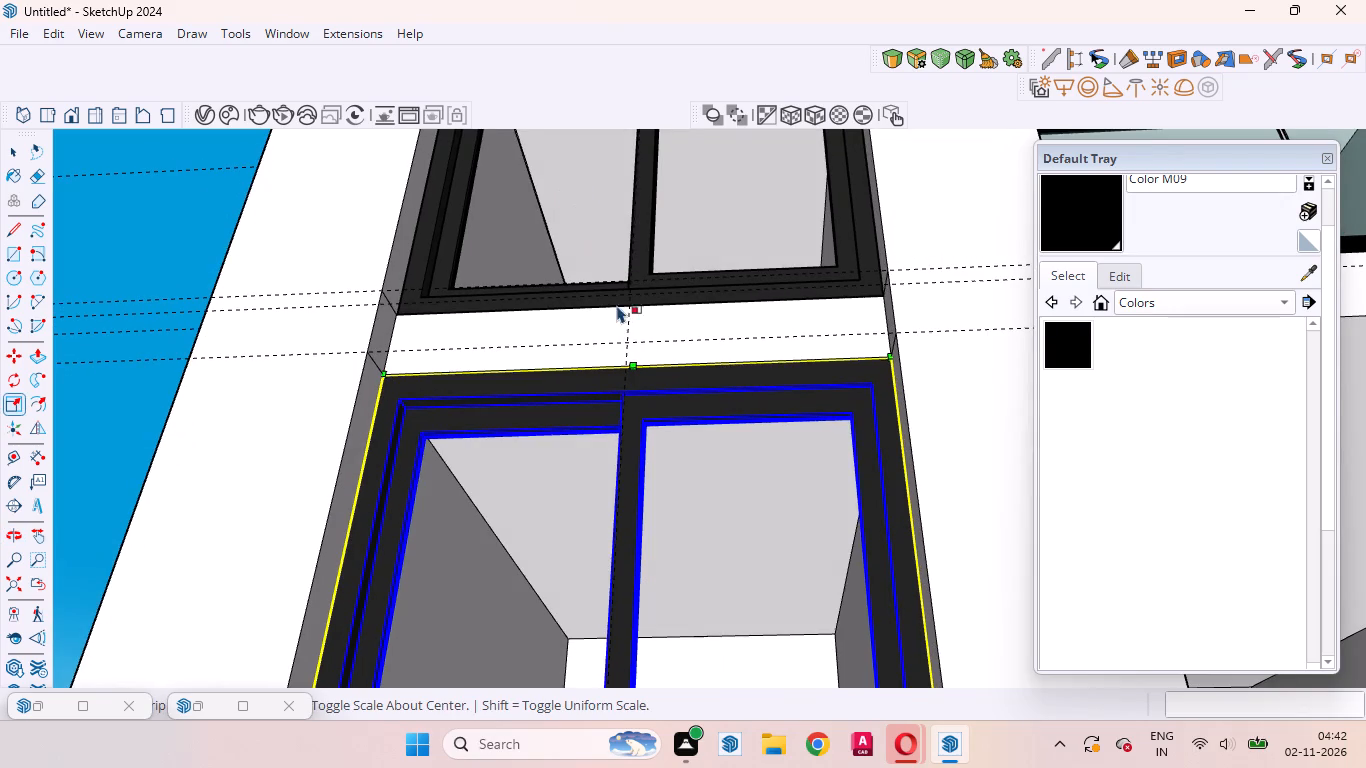
scroll(622, 318, up, 5)
key(space)
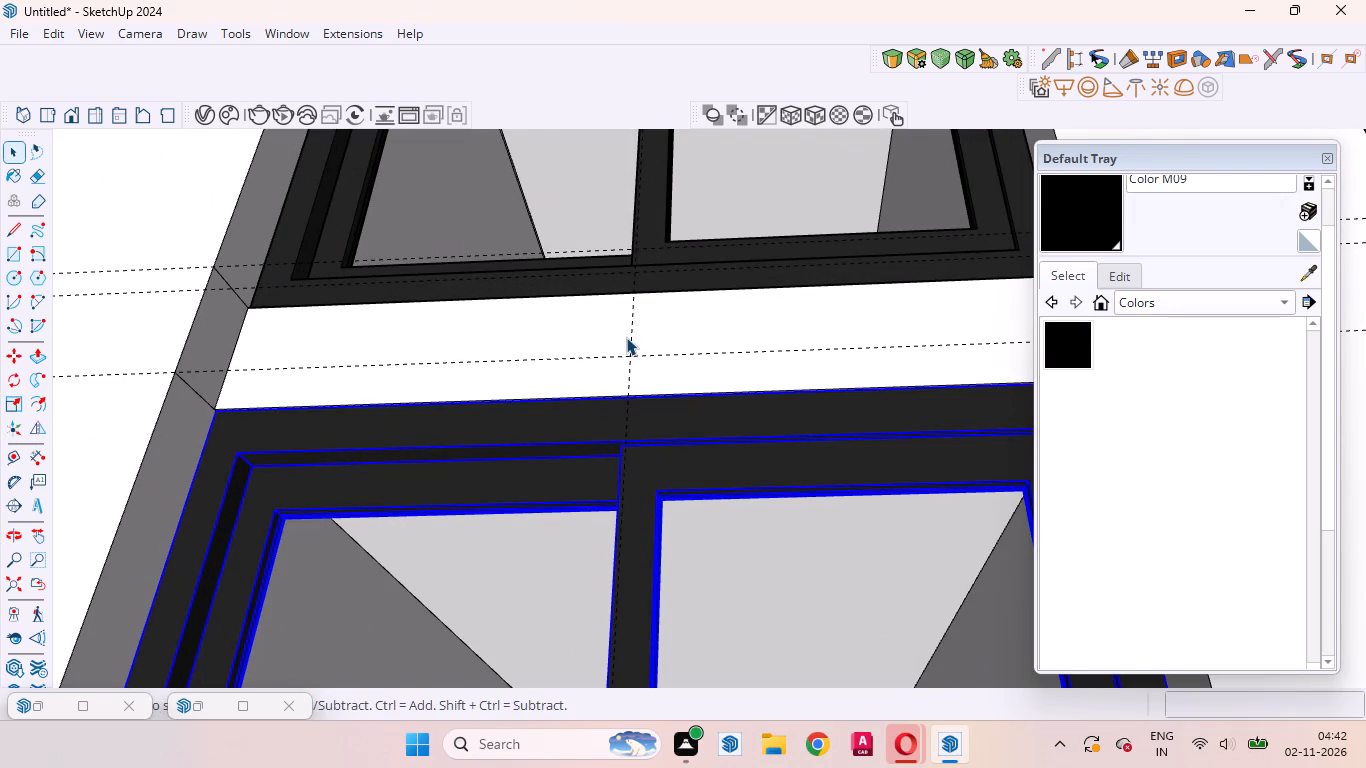
Move the lower sliding window 2" inward along the green axis, recessing it from the wall's front face.
scroll(525, 307, down, 12)
middle_drag(582, 352, 688, 489)
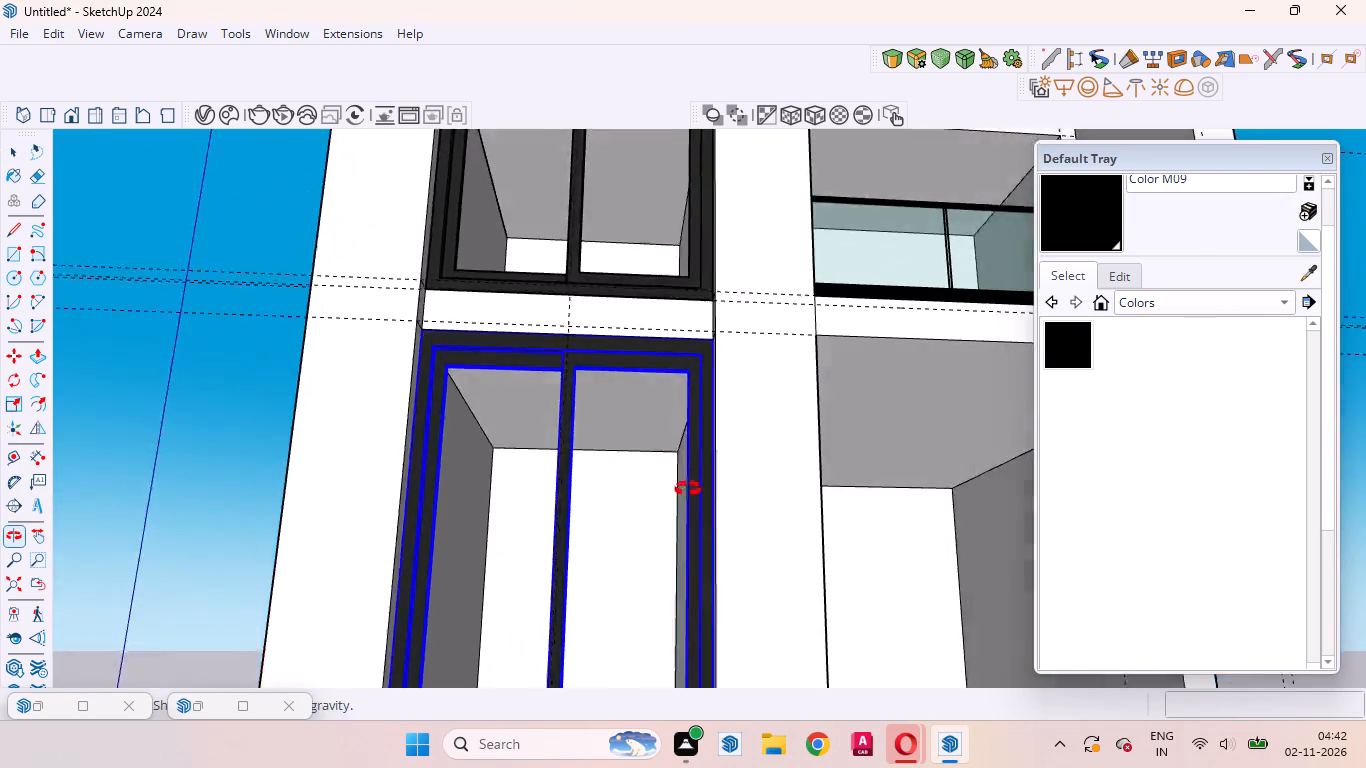
middle_drag(688, 489, 878, 532)
scroll(744, 427, up, 12)
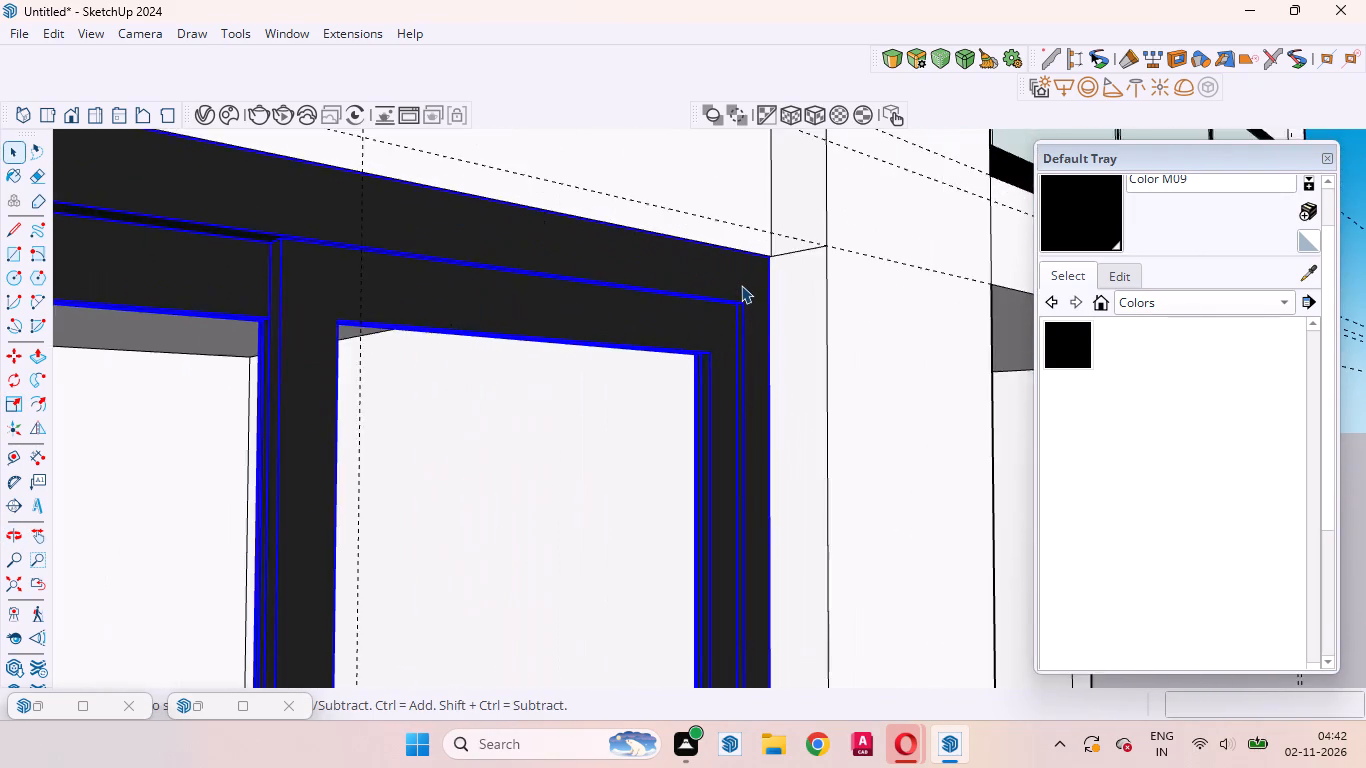
scroll(741, 285, up, 9)
middle_drag(745, 287, 871, 265)
scroll(827, 261, up, 4)
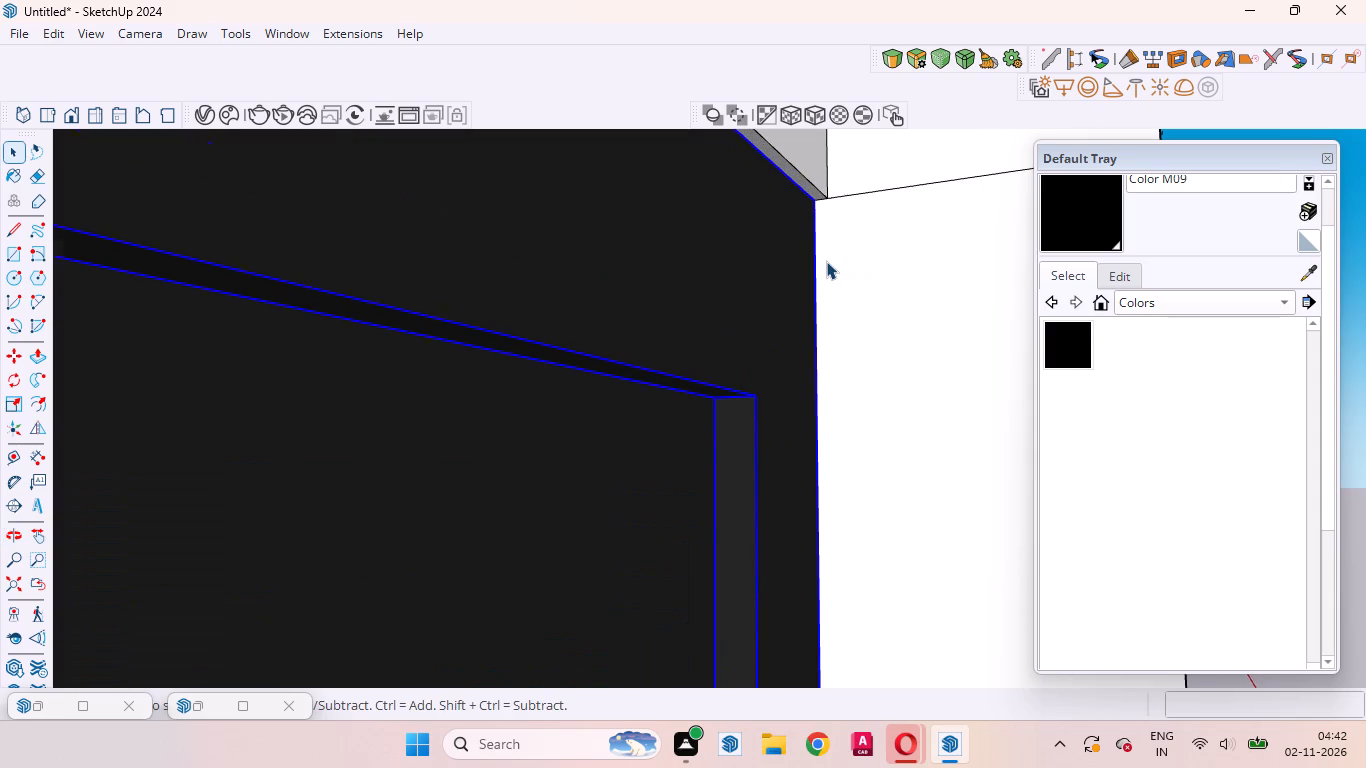
scroll(826, 261, up, 1)
key(m)
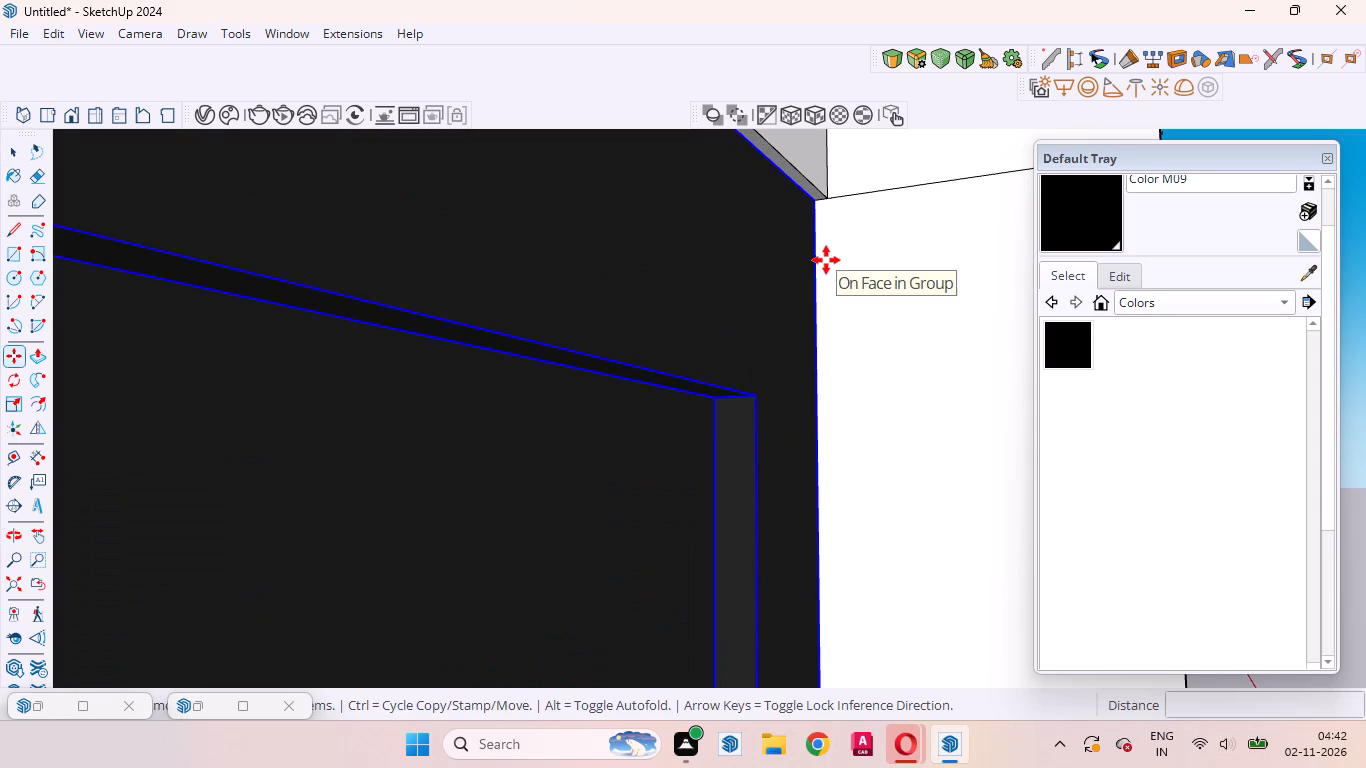
click(954, 269)
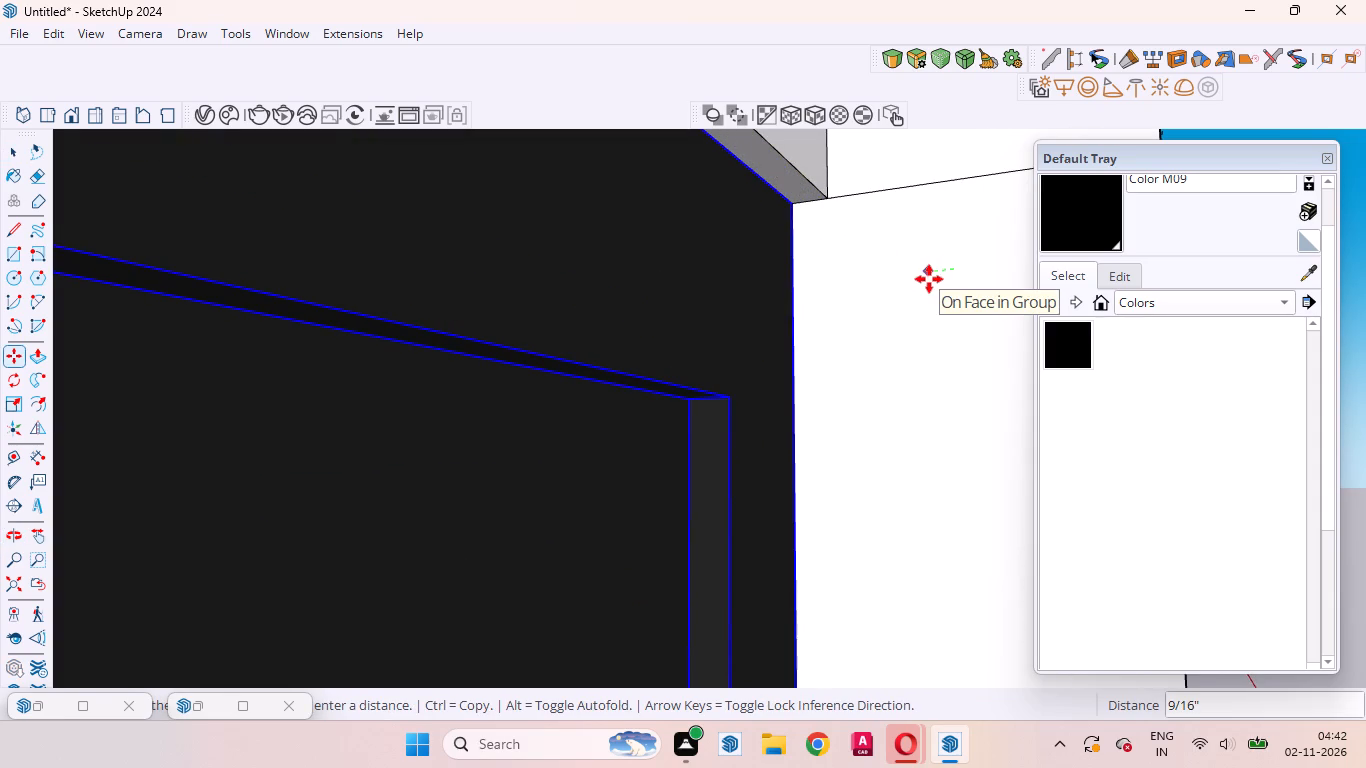
key(2)
key(Return)
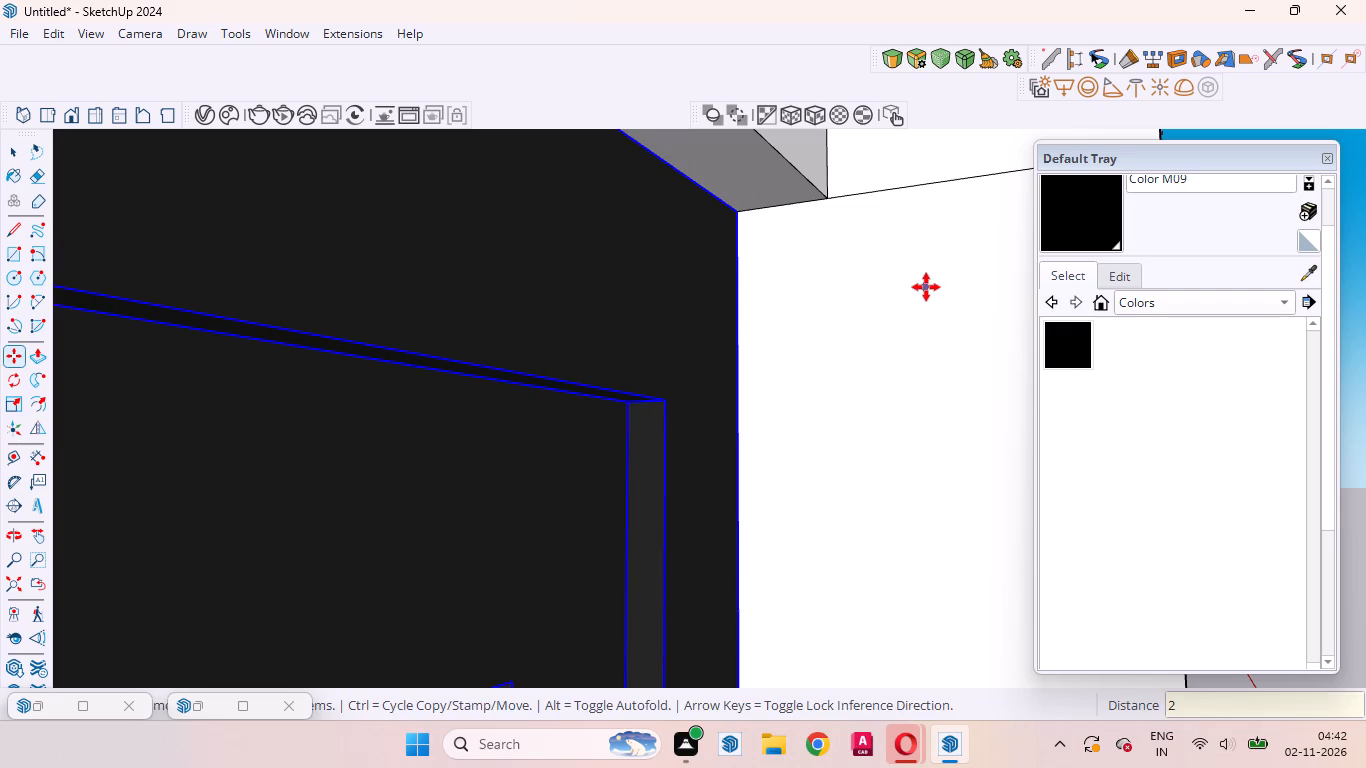
key(space)
Move the upper sliding window below the arch 2" inward along the green axis to recess it from the front face.
scroll(841, 449, down, 17)
scroll(820, 541, down, 5)
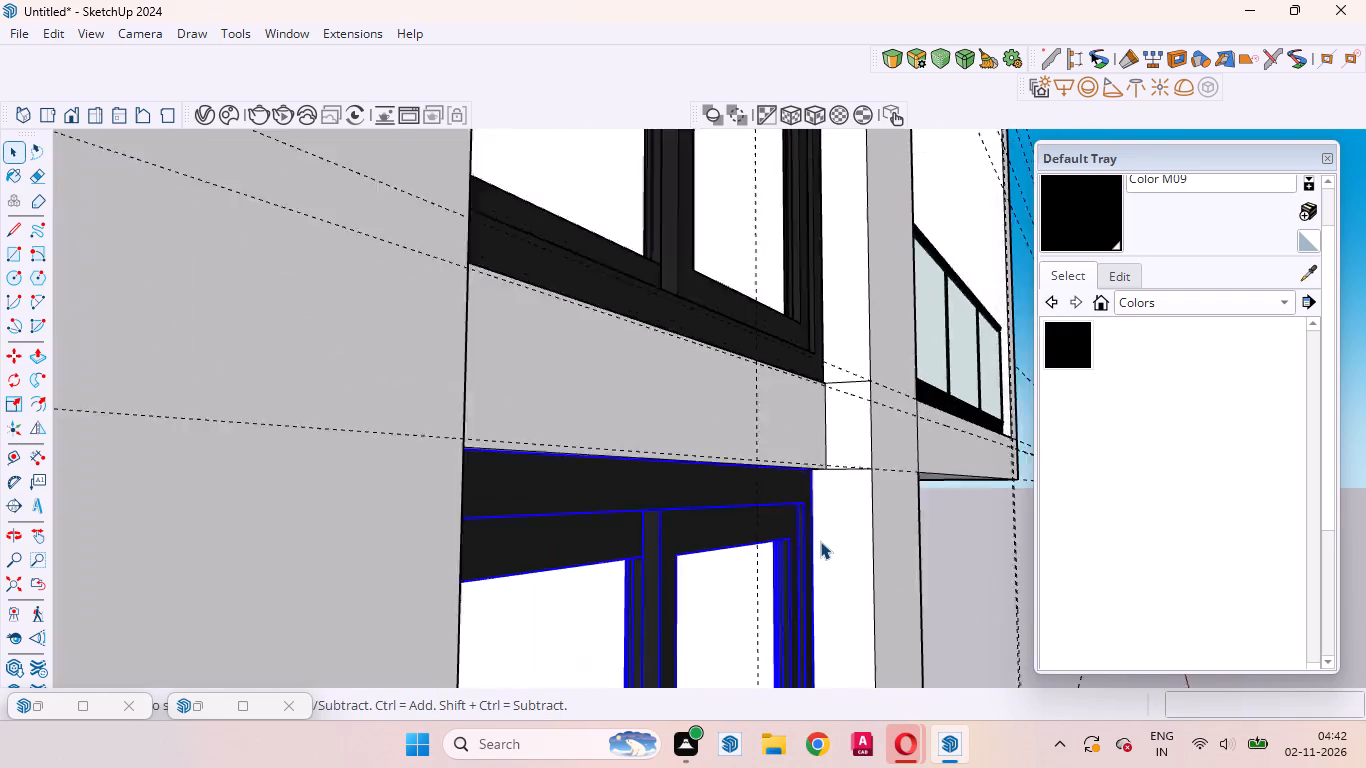
scroll(820, 541, down, 2)
scroll(813, 381, up, 17)
click(824, 443)
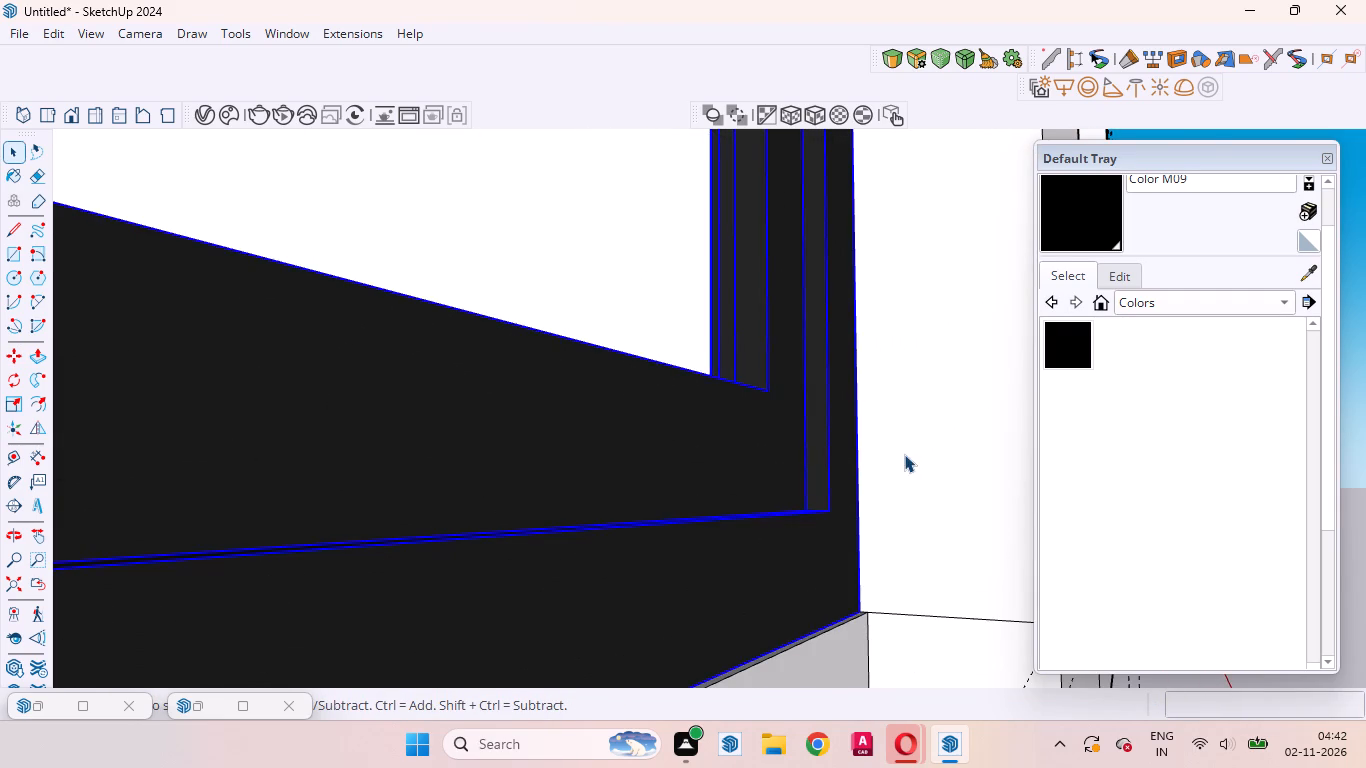
key(m)
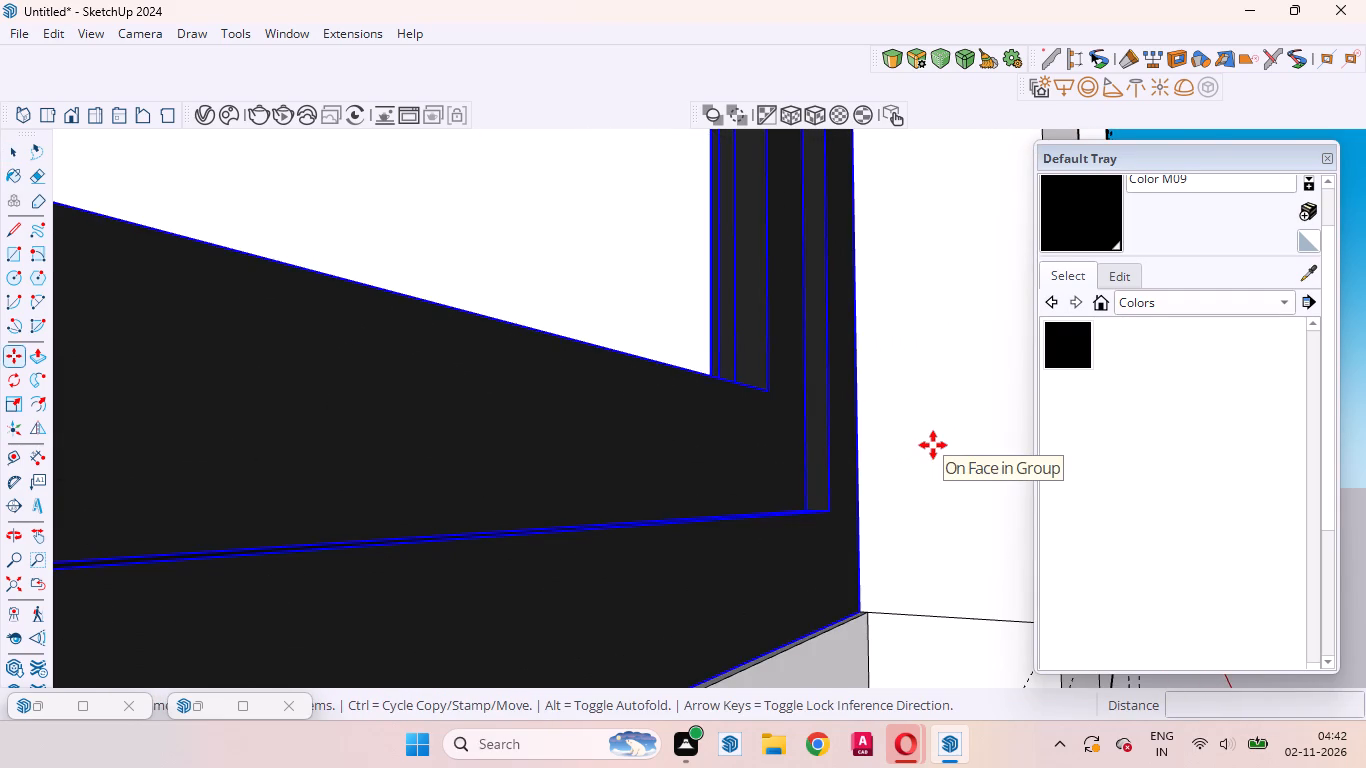
click(933, 445)
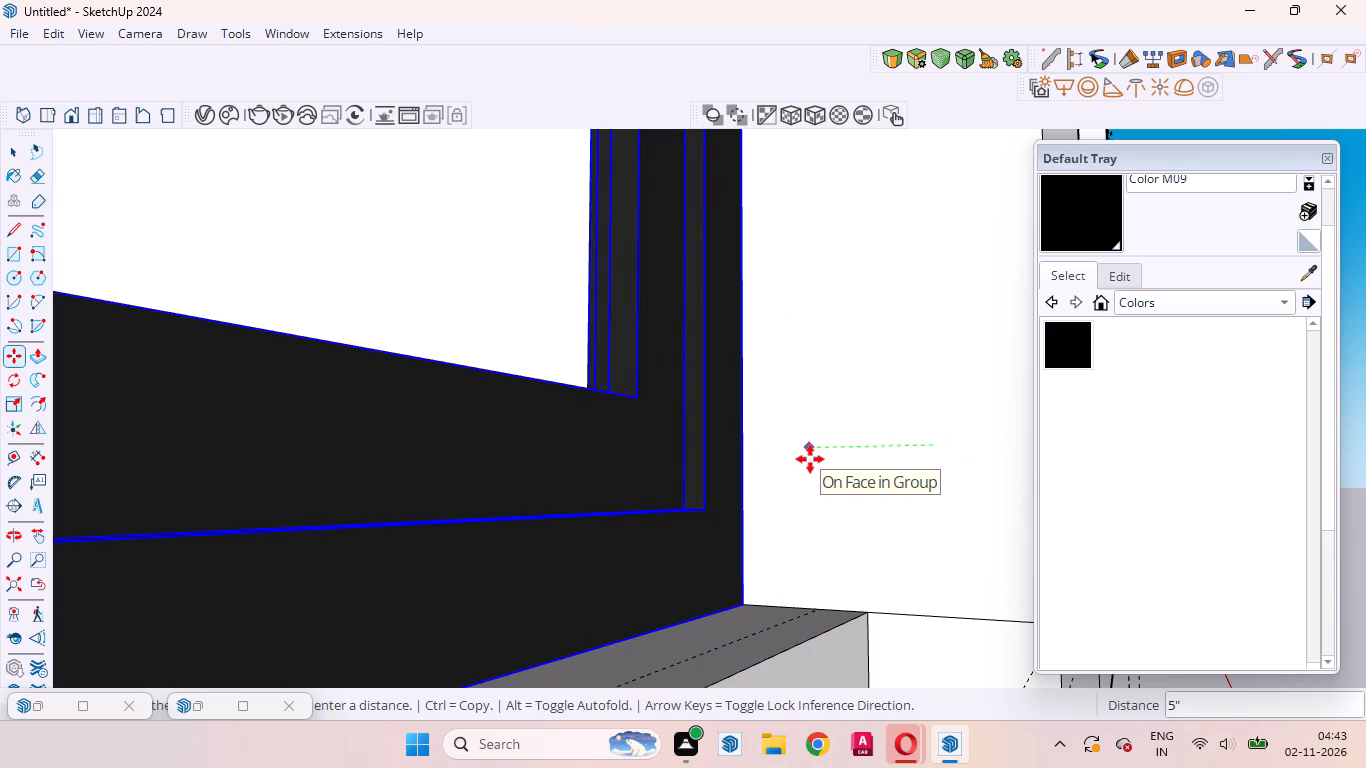
key(2)
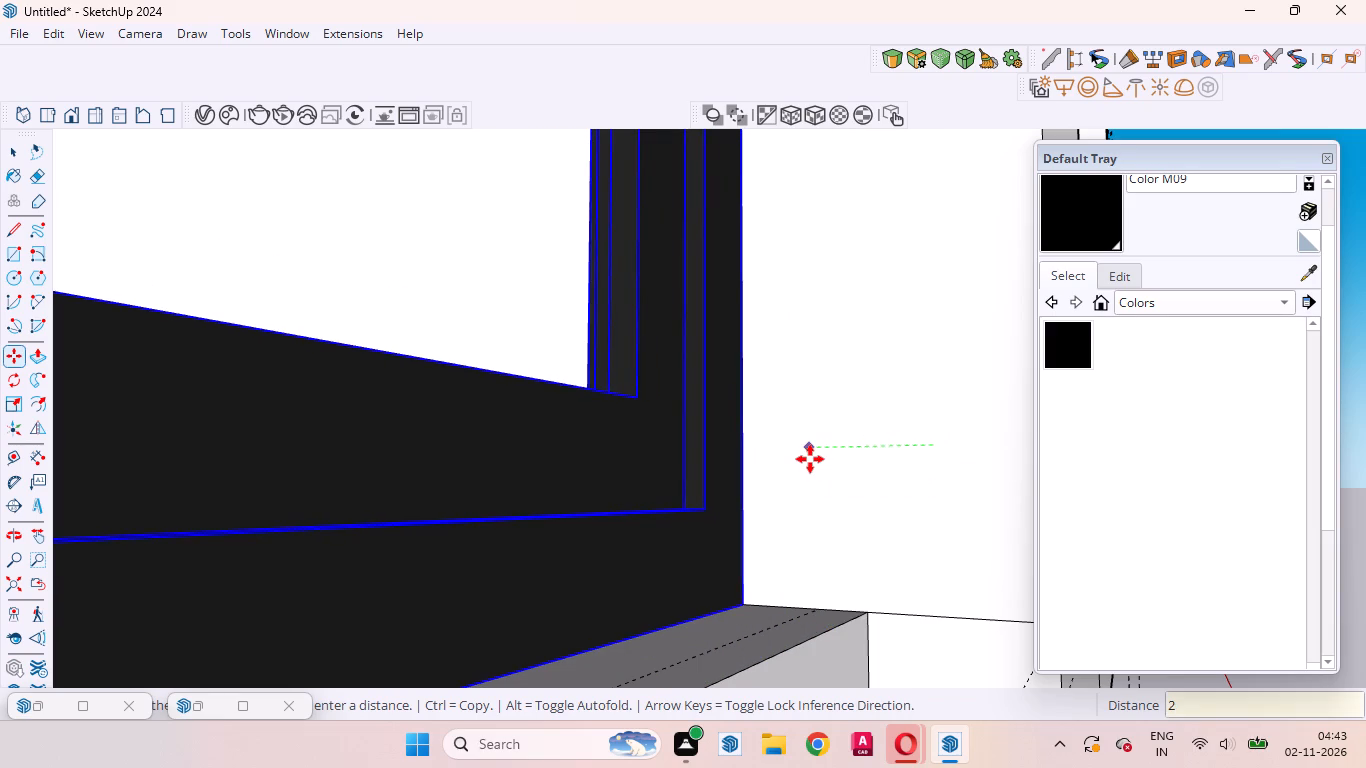
key(Return)
key(space)
scroll(805, 493, down, 4)
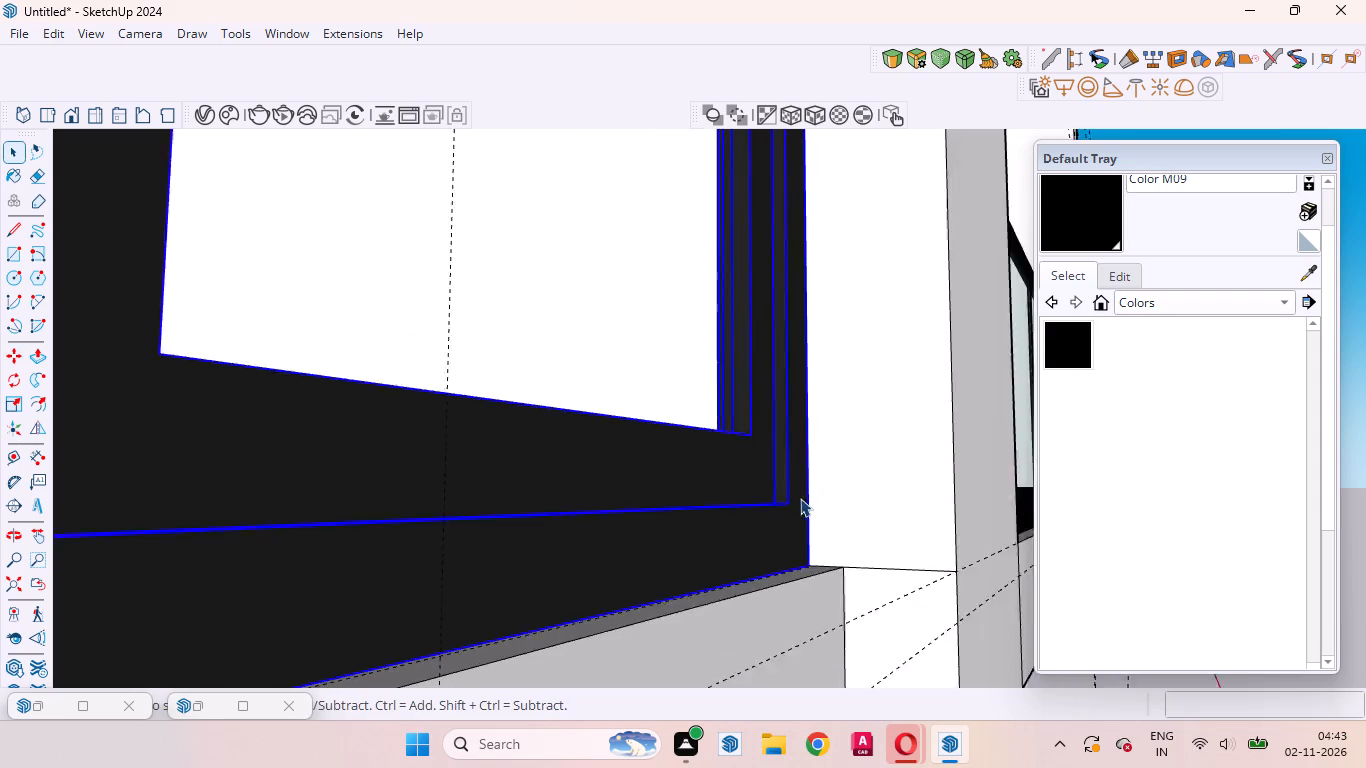
Examine the recessed sliding windows in the stacked openings below the arch.
scroll(800, 498, down, 20)
scroll(800, 498, down, 2)
scroll(856, 580, up, 12)
middle_drag(776, 433, 296, 571)
scroll(349, 562, up, 1)
scroll(675, 541, down, 12)
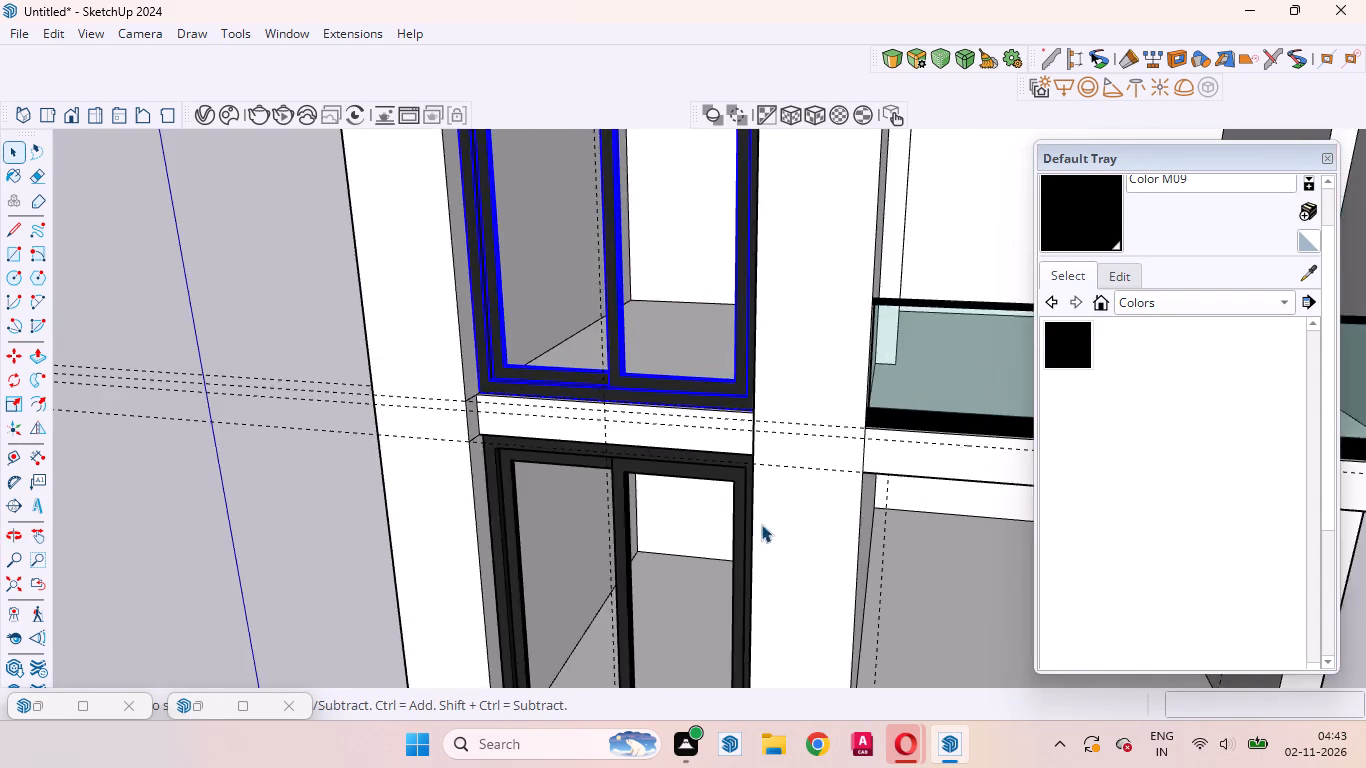
scroll(727, 525, down, 13)
middle_drag(740, 537, 757, 416)
scroll(740, 537, up, 2)
scroll(703, 378, up, 13)
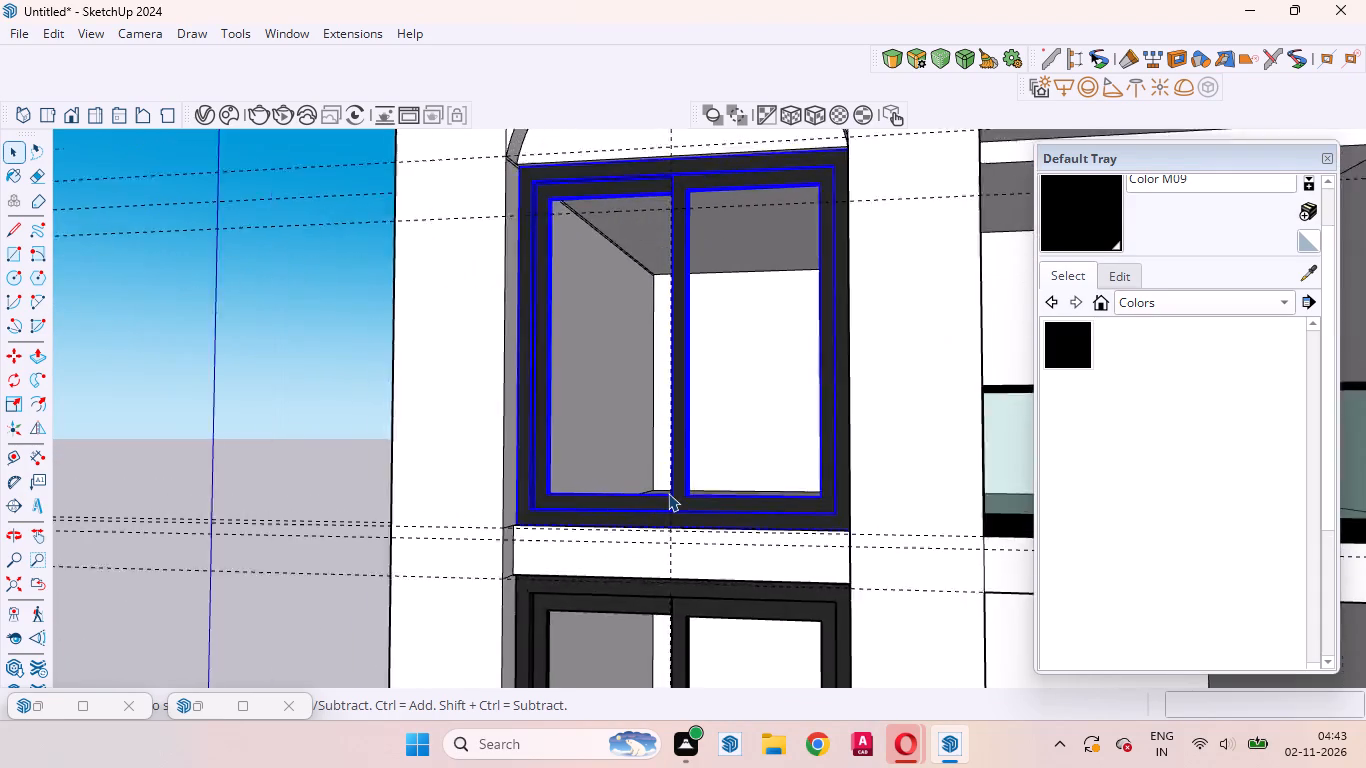
scroll(668, 493, up, 2)
middle_drag(615, 545, 613, 721)
scroll(506, 510, down, 14)
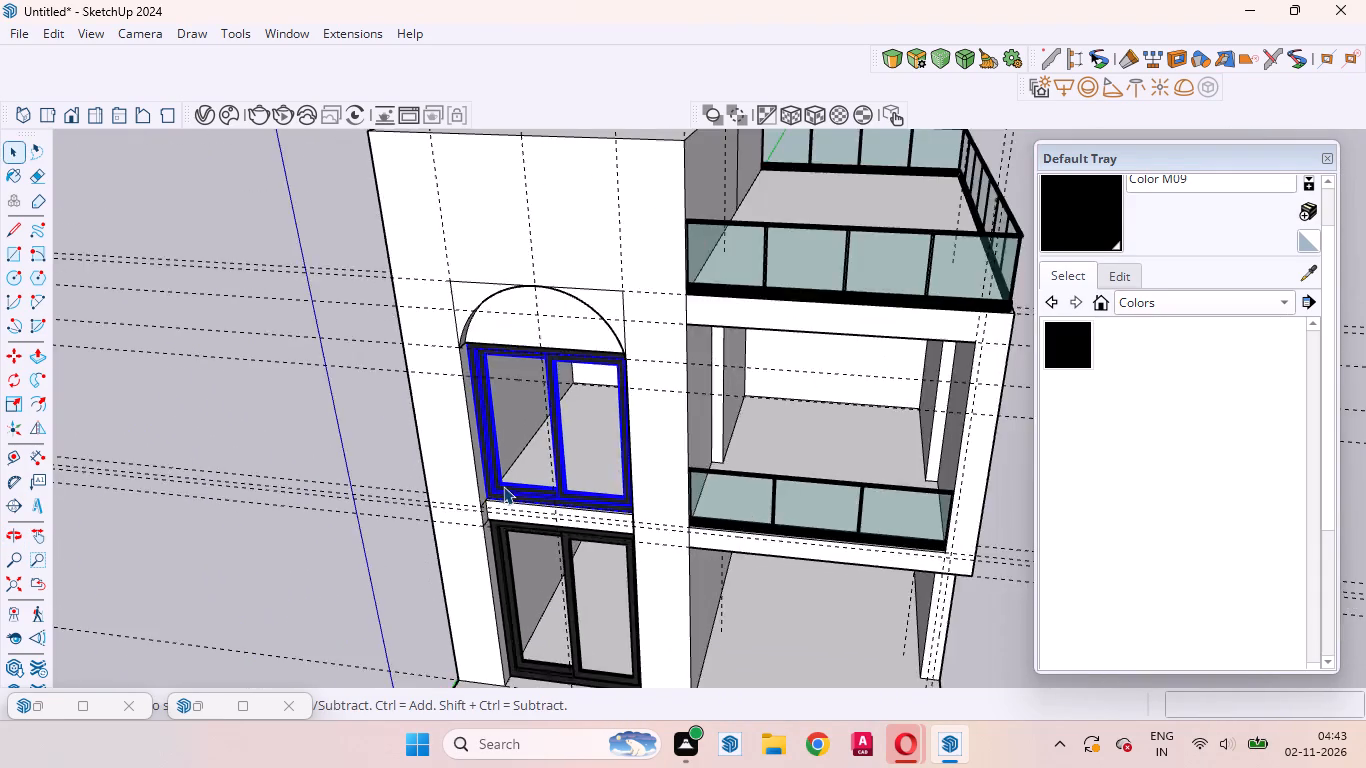
Place a guide 4" behind the front base edge of the projecting wall strip on the upper balcony floor.
scroll(503, 486, down, 4)
scroll(705, 456, up, 16)
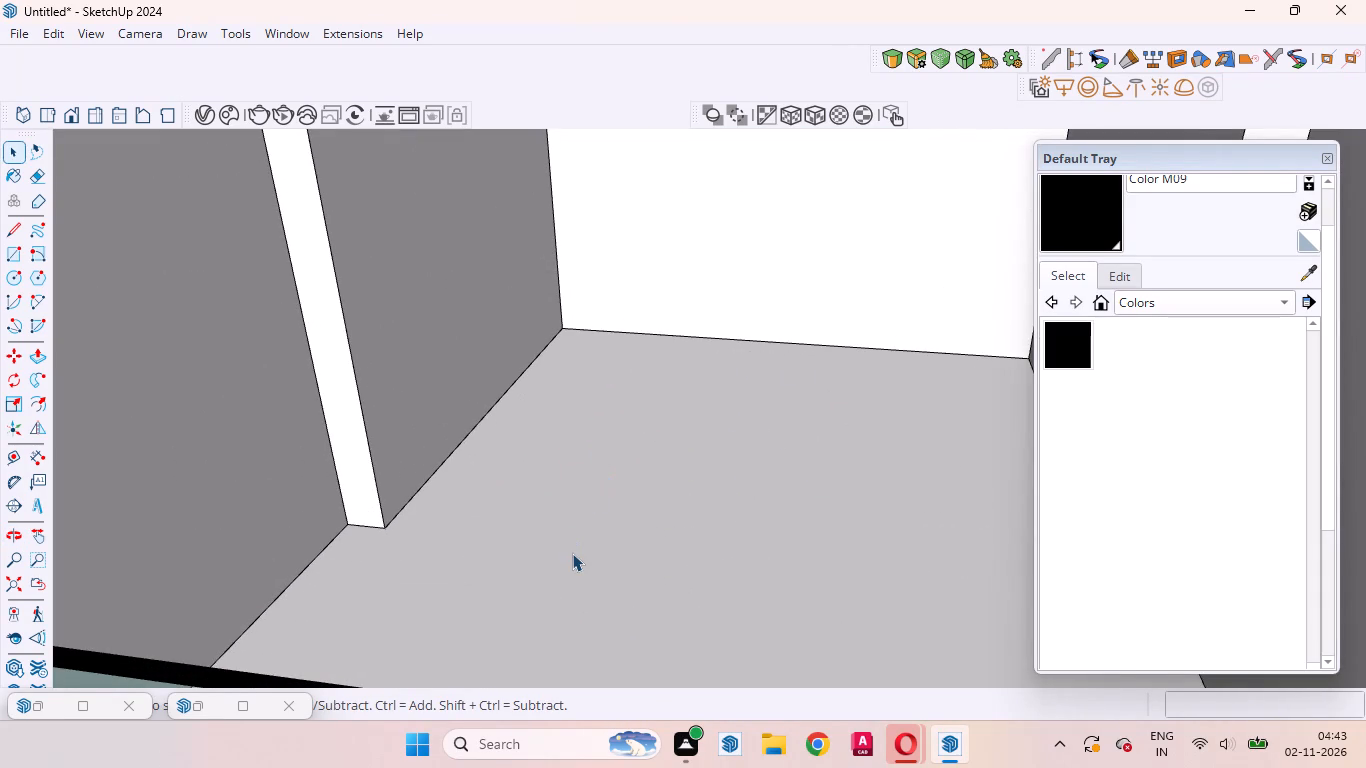
key(t)
scroll(398, 556, up, 10)
middle_drag(409, 568, 325, 593)
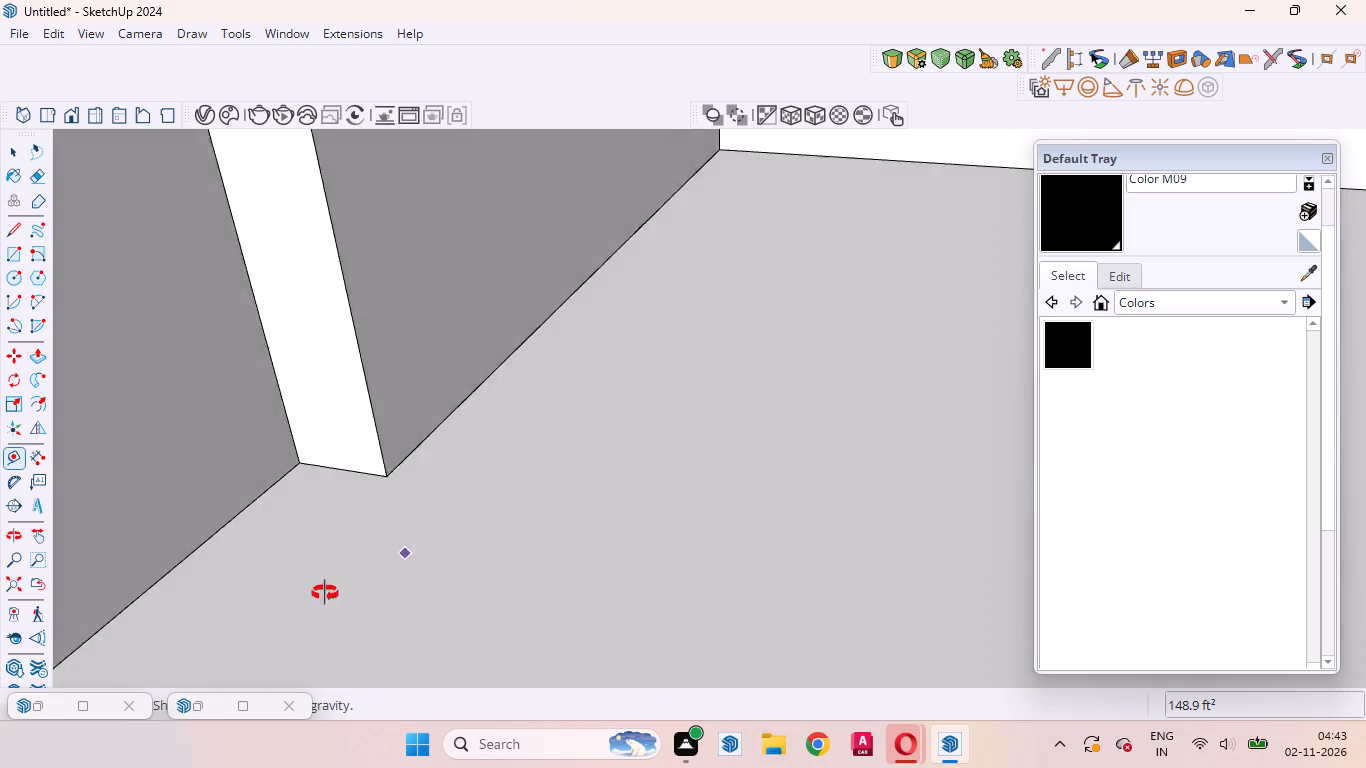
middle_drag(325, 593, 203, 593)
scroll(412, 362, up, 10)
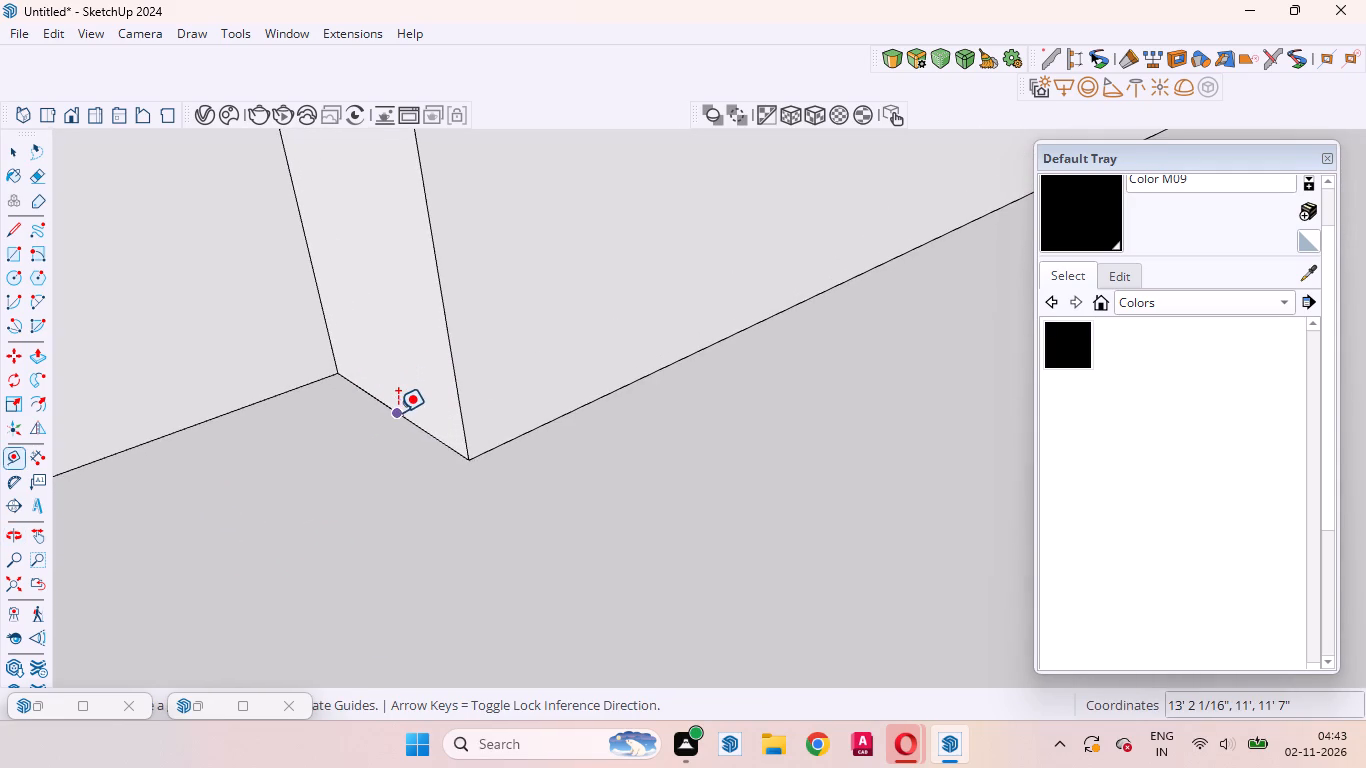
drag(398, 415, 412, 413)
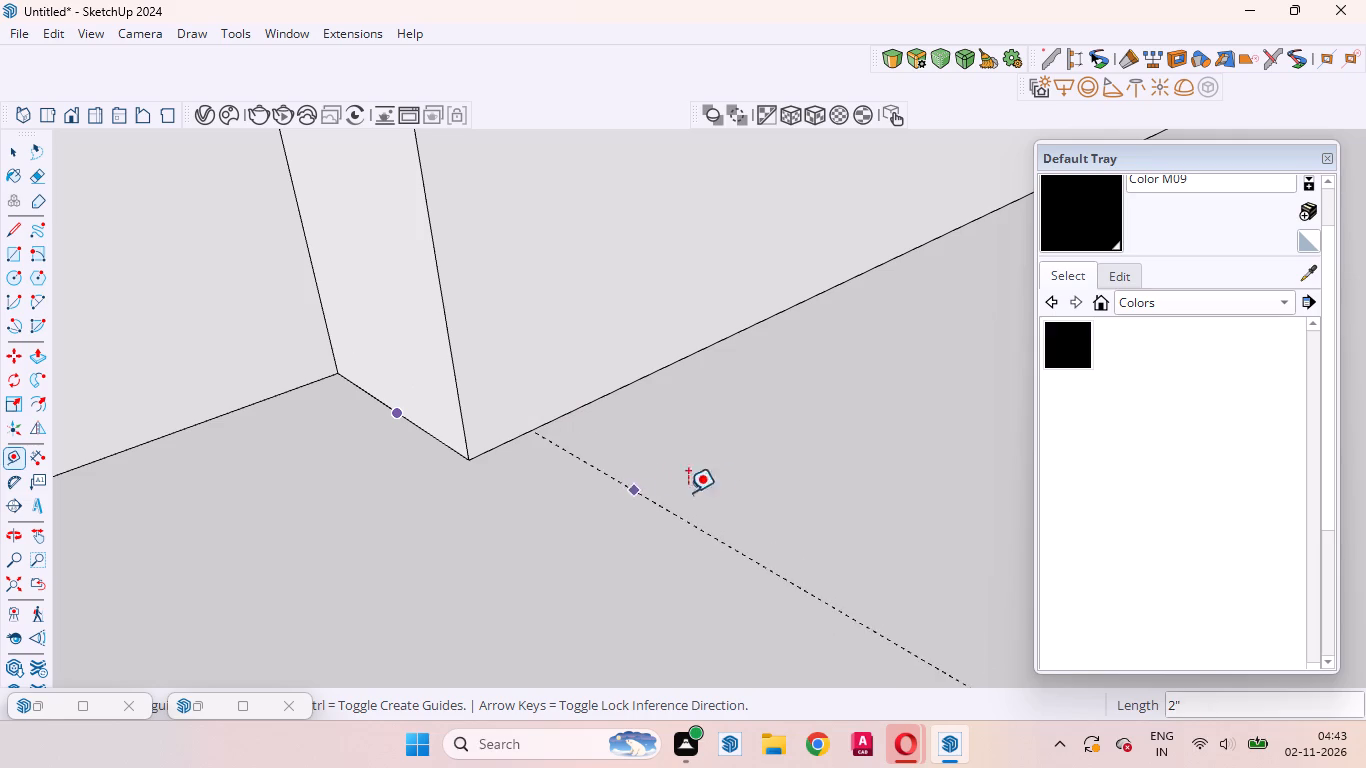
middle_drag(753, 497, 595, 569)
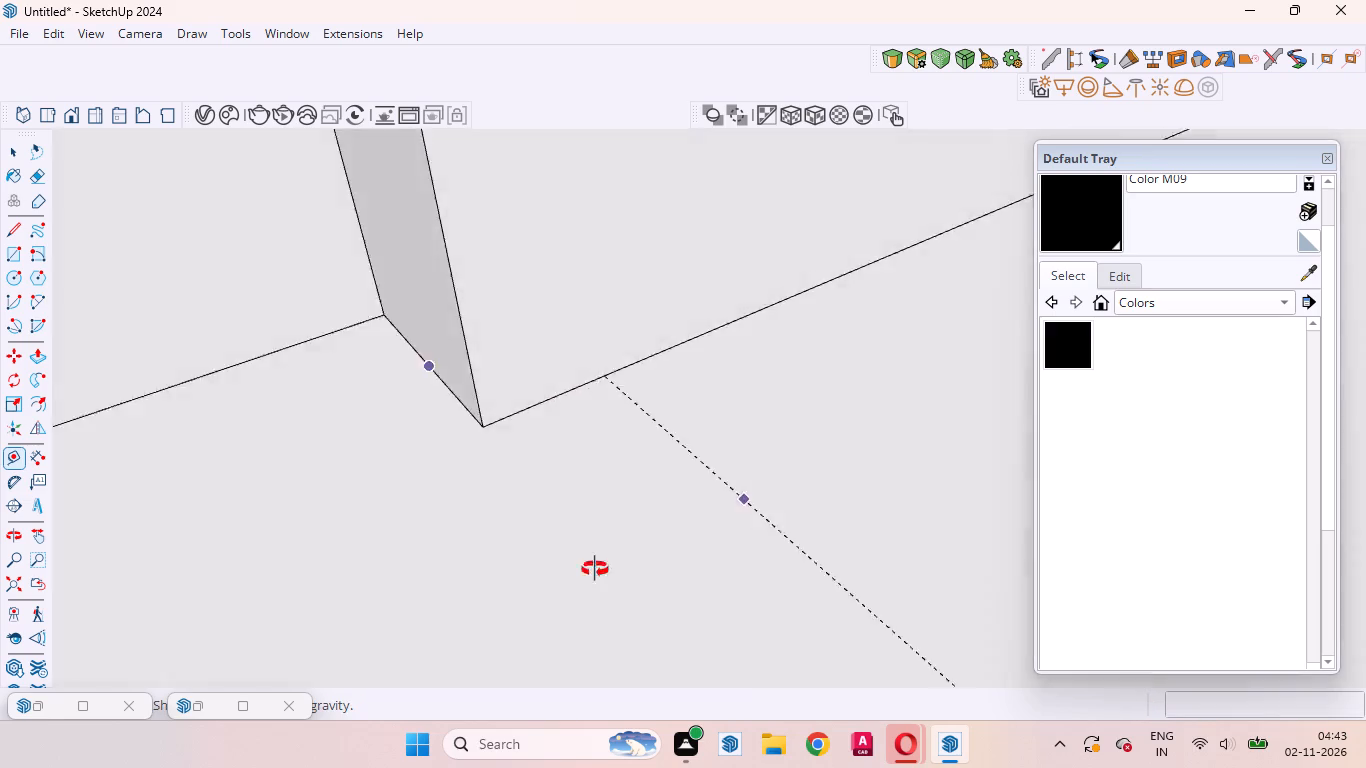
middle_drag(595, 569, 455, 536)
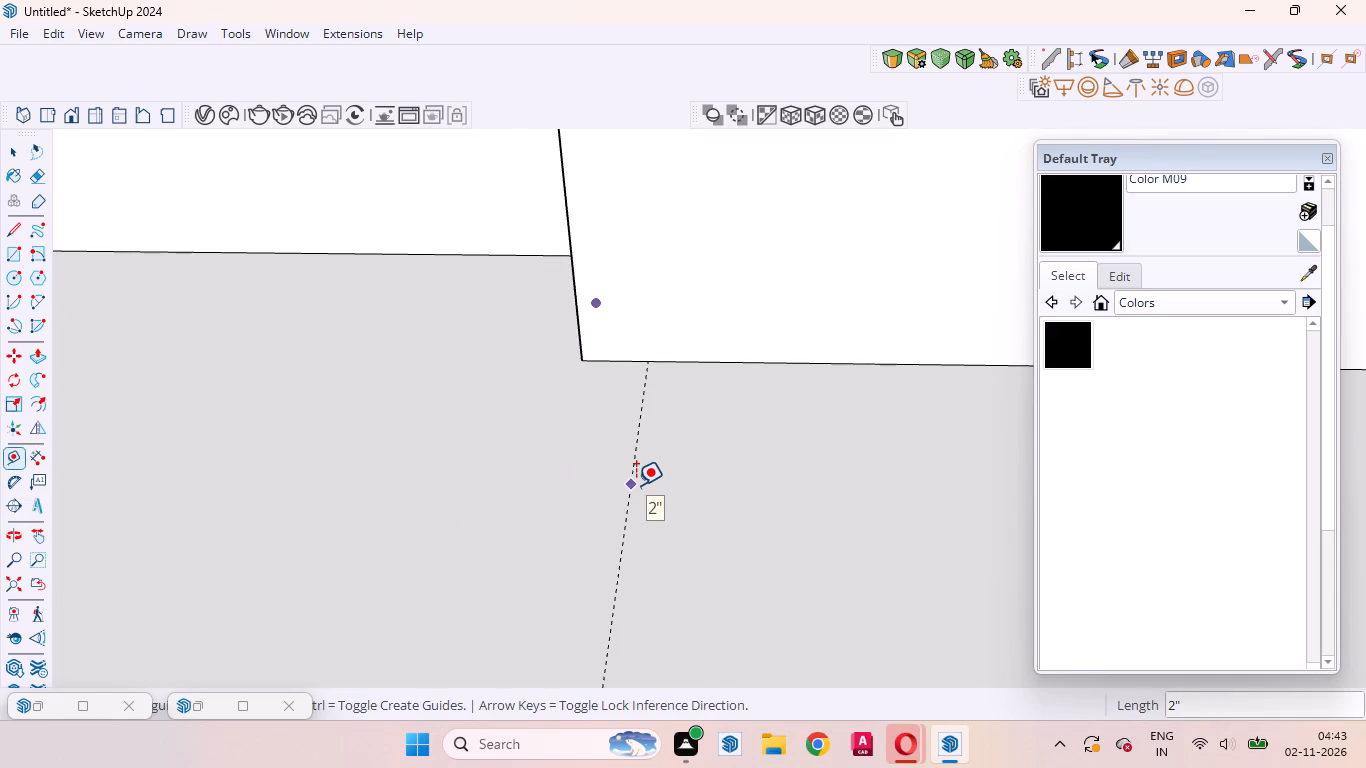
key(4)
key(Return)
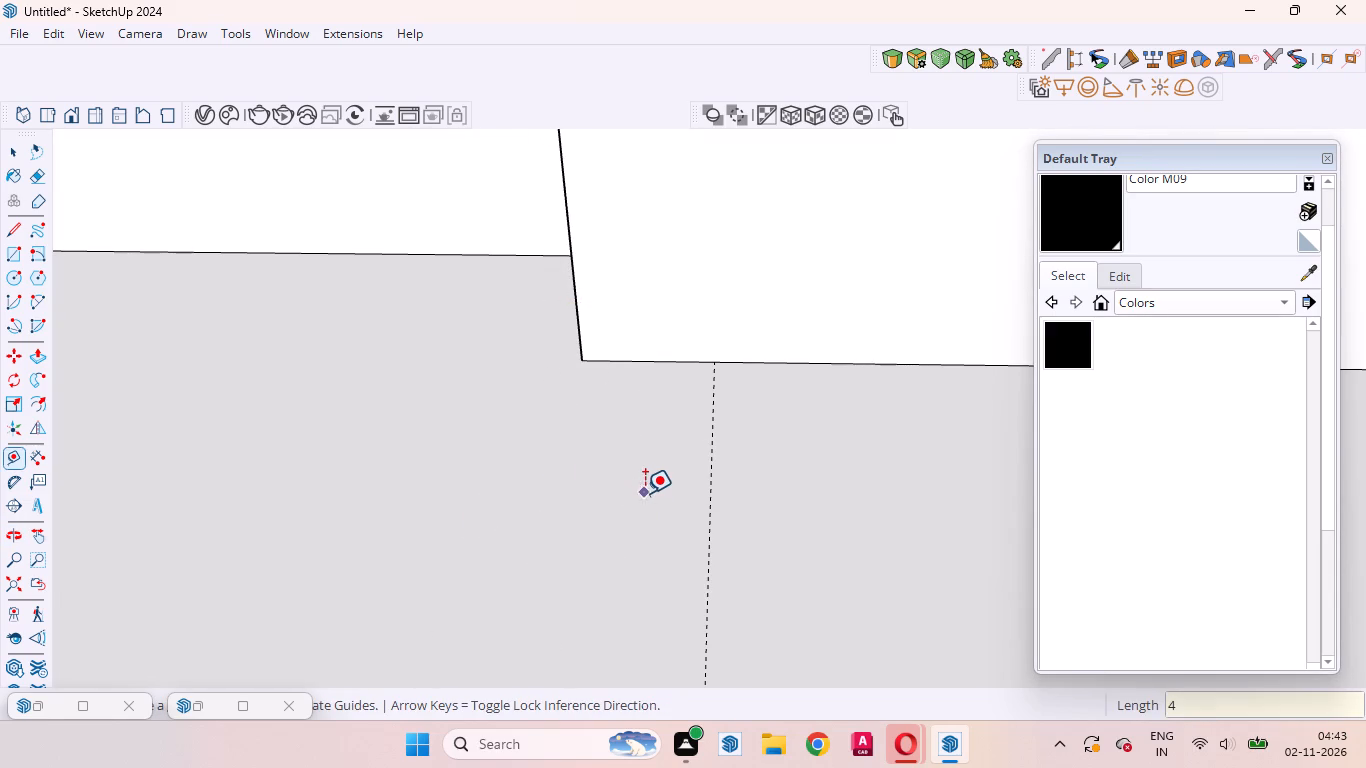
key(space)
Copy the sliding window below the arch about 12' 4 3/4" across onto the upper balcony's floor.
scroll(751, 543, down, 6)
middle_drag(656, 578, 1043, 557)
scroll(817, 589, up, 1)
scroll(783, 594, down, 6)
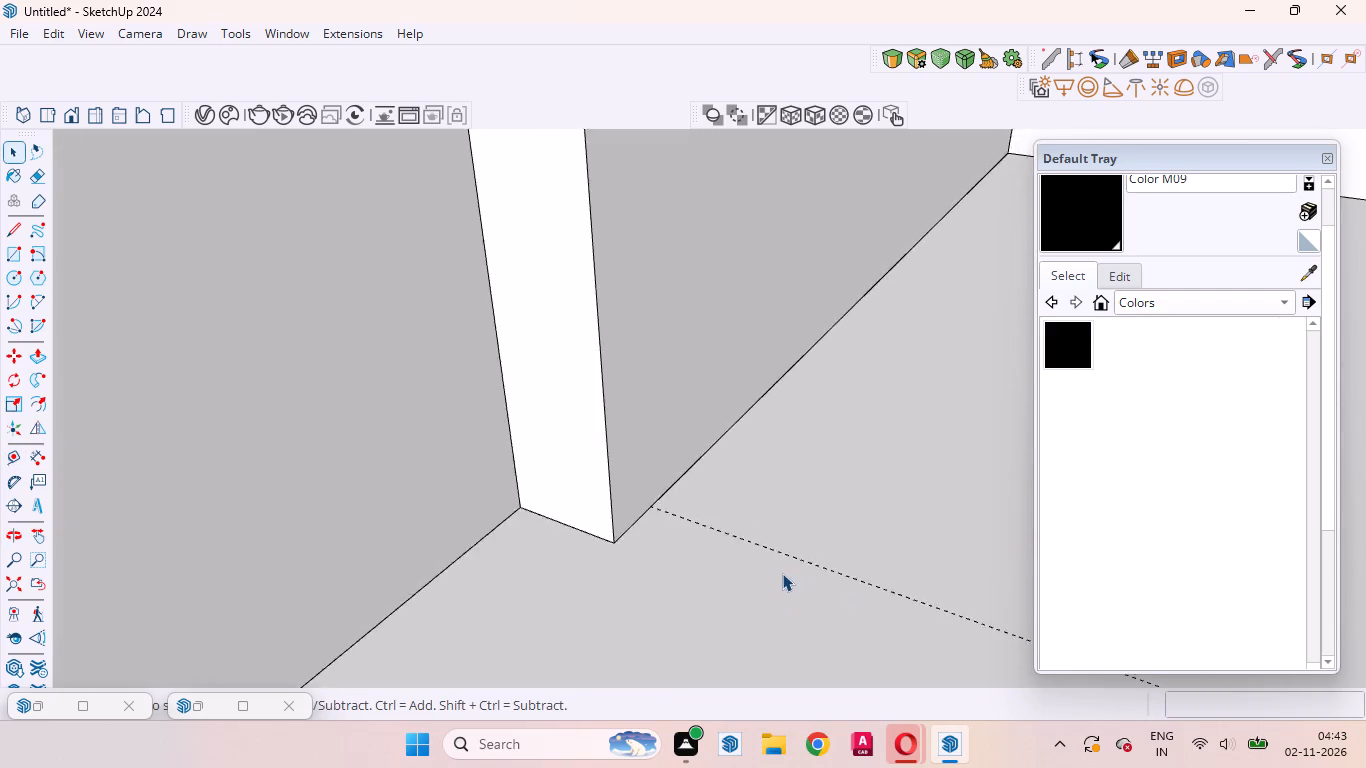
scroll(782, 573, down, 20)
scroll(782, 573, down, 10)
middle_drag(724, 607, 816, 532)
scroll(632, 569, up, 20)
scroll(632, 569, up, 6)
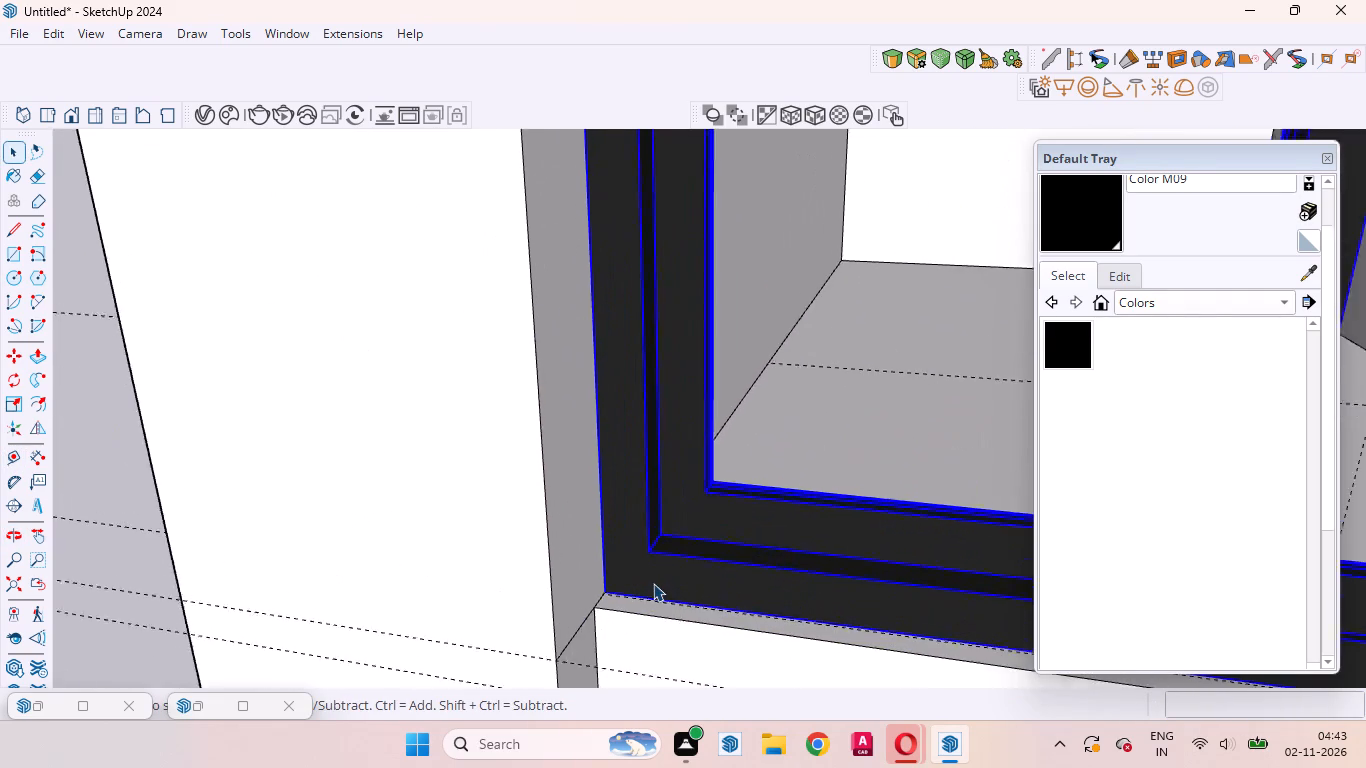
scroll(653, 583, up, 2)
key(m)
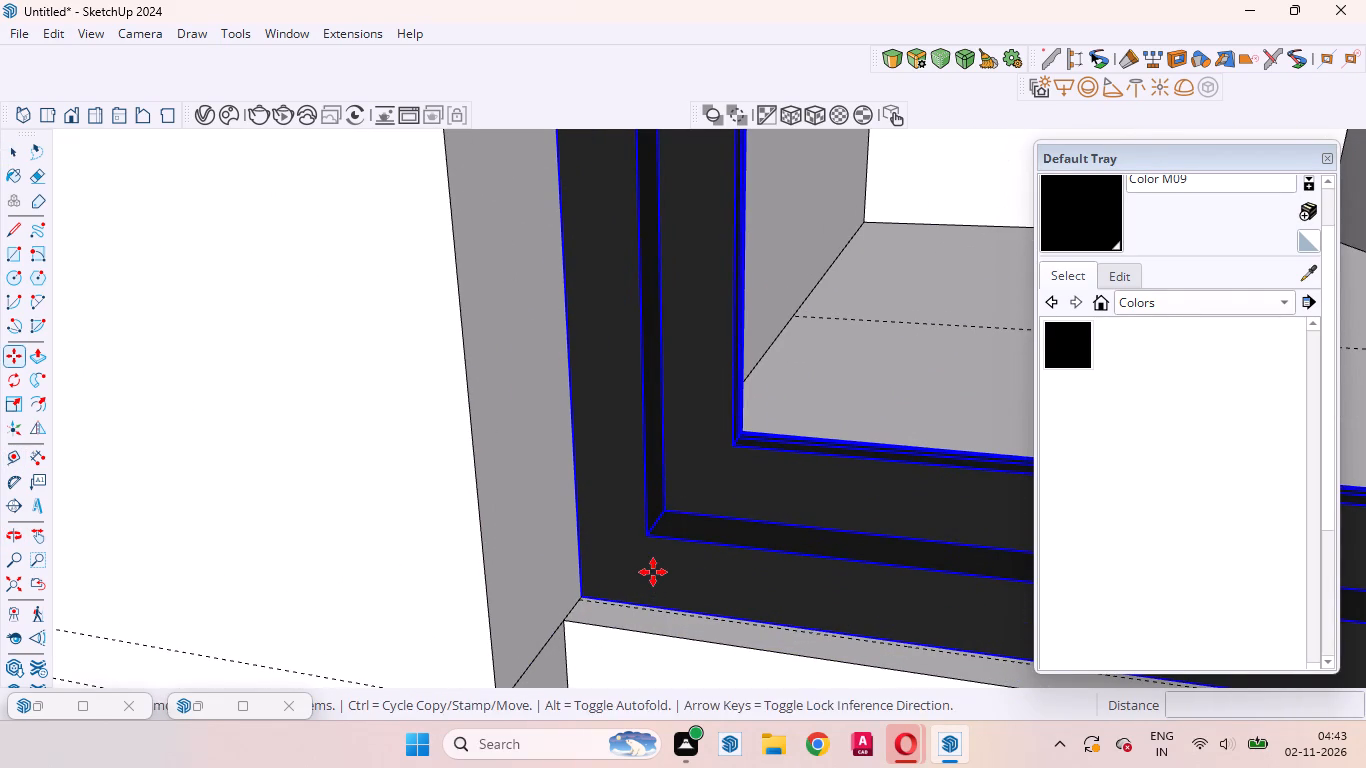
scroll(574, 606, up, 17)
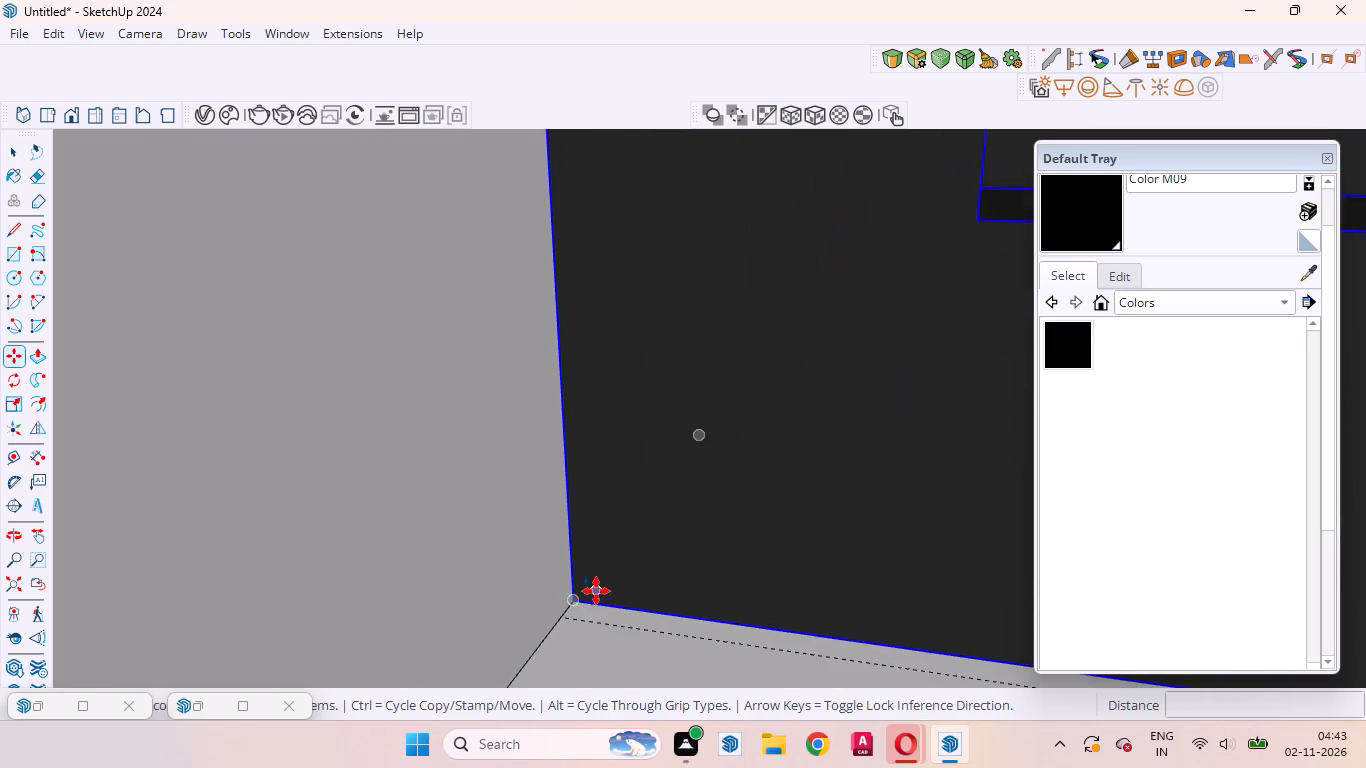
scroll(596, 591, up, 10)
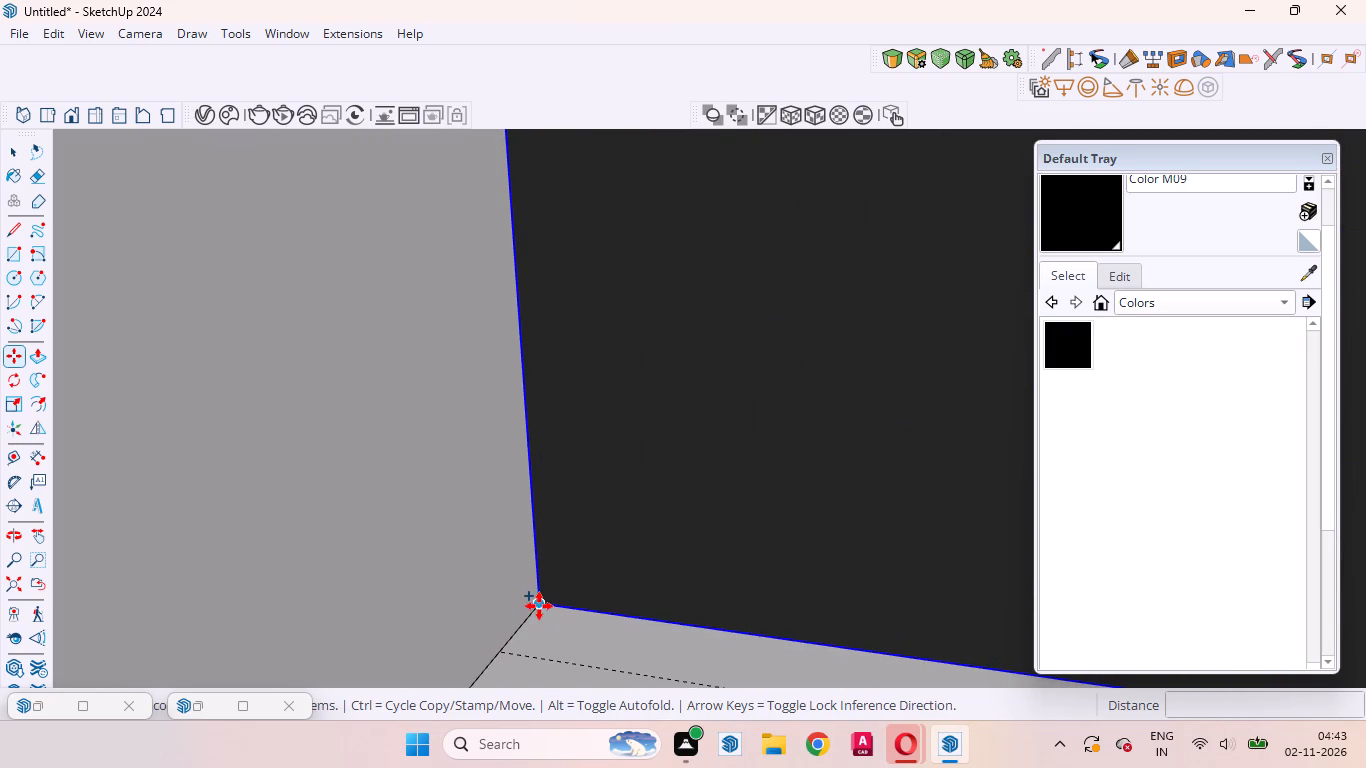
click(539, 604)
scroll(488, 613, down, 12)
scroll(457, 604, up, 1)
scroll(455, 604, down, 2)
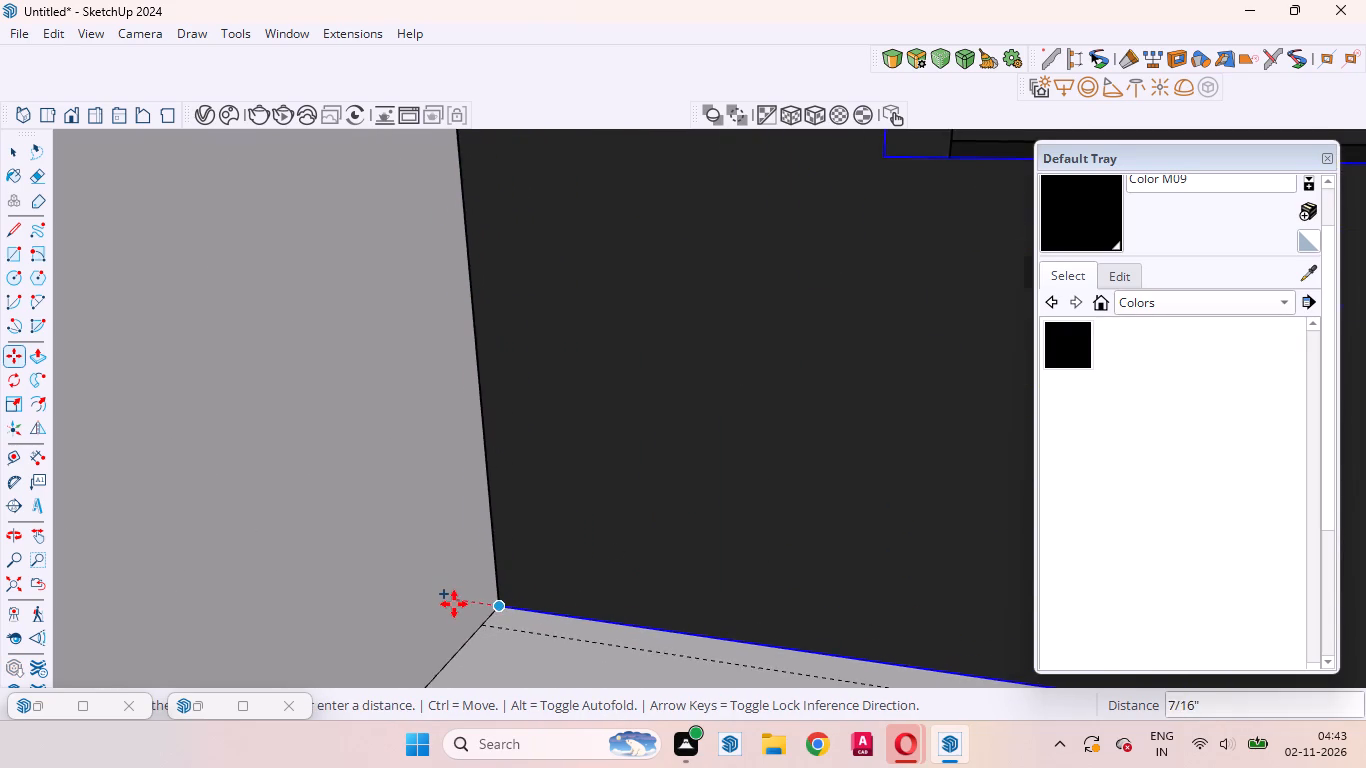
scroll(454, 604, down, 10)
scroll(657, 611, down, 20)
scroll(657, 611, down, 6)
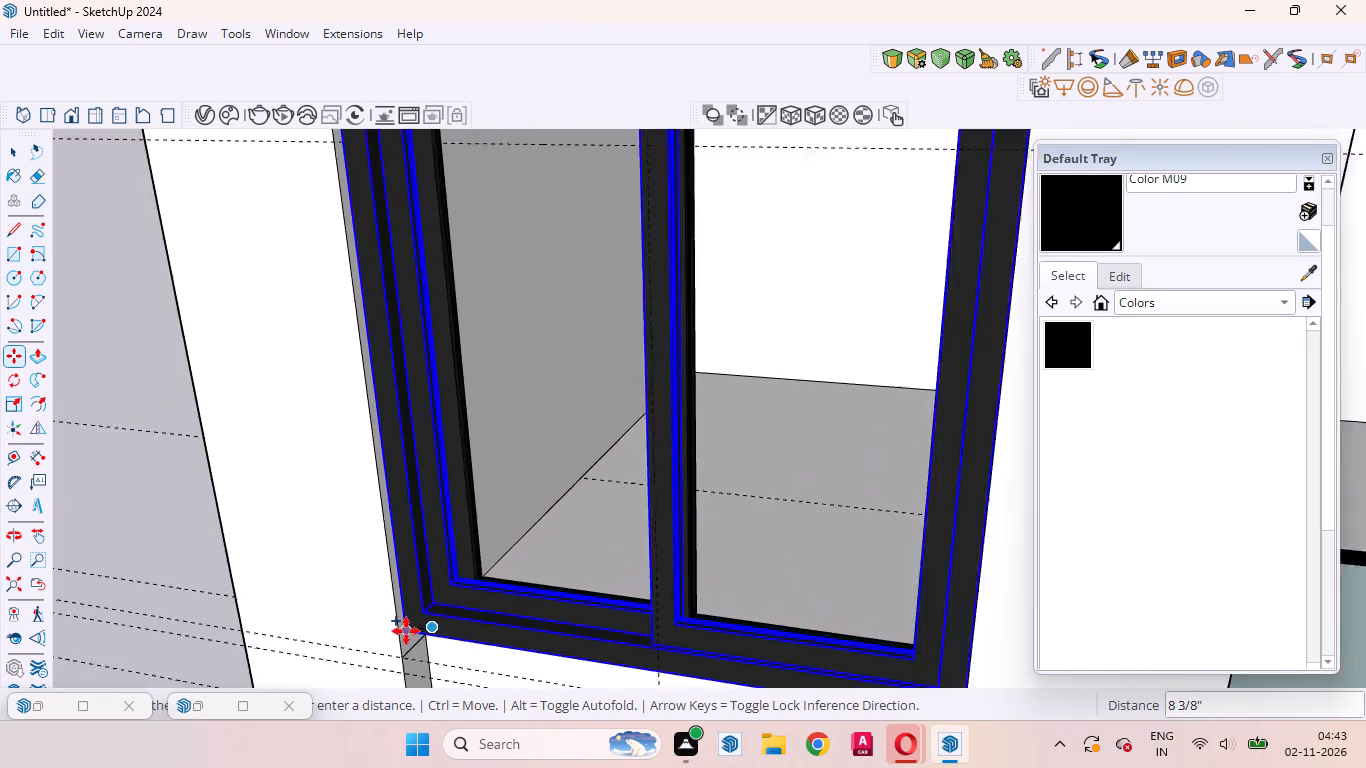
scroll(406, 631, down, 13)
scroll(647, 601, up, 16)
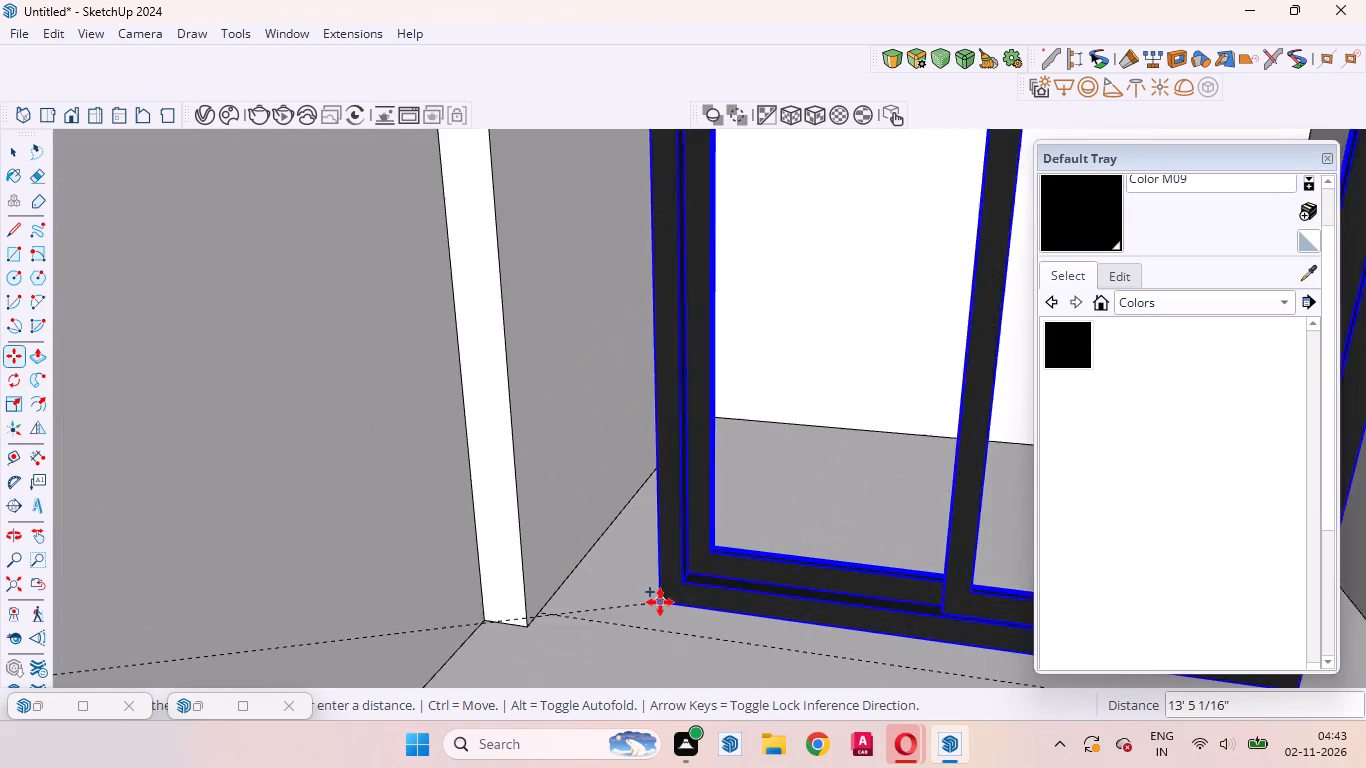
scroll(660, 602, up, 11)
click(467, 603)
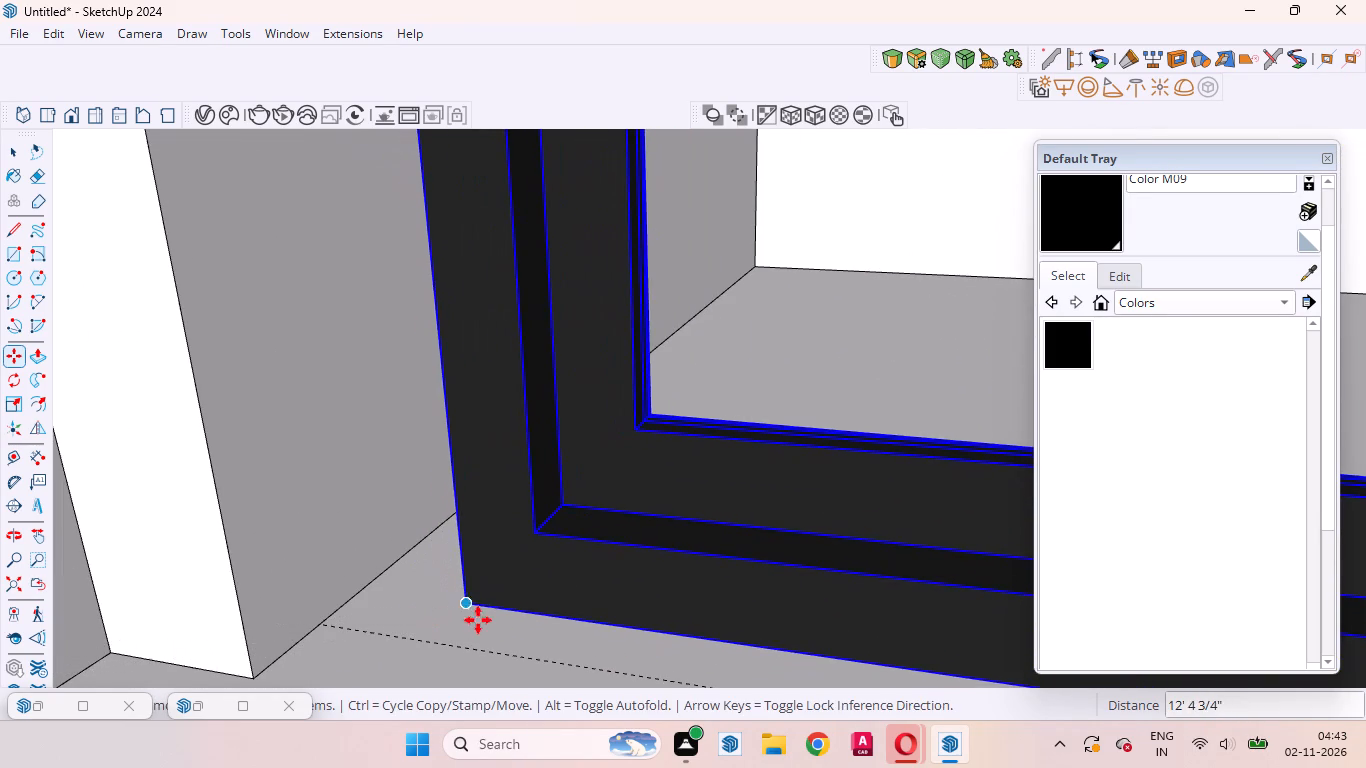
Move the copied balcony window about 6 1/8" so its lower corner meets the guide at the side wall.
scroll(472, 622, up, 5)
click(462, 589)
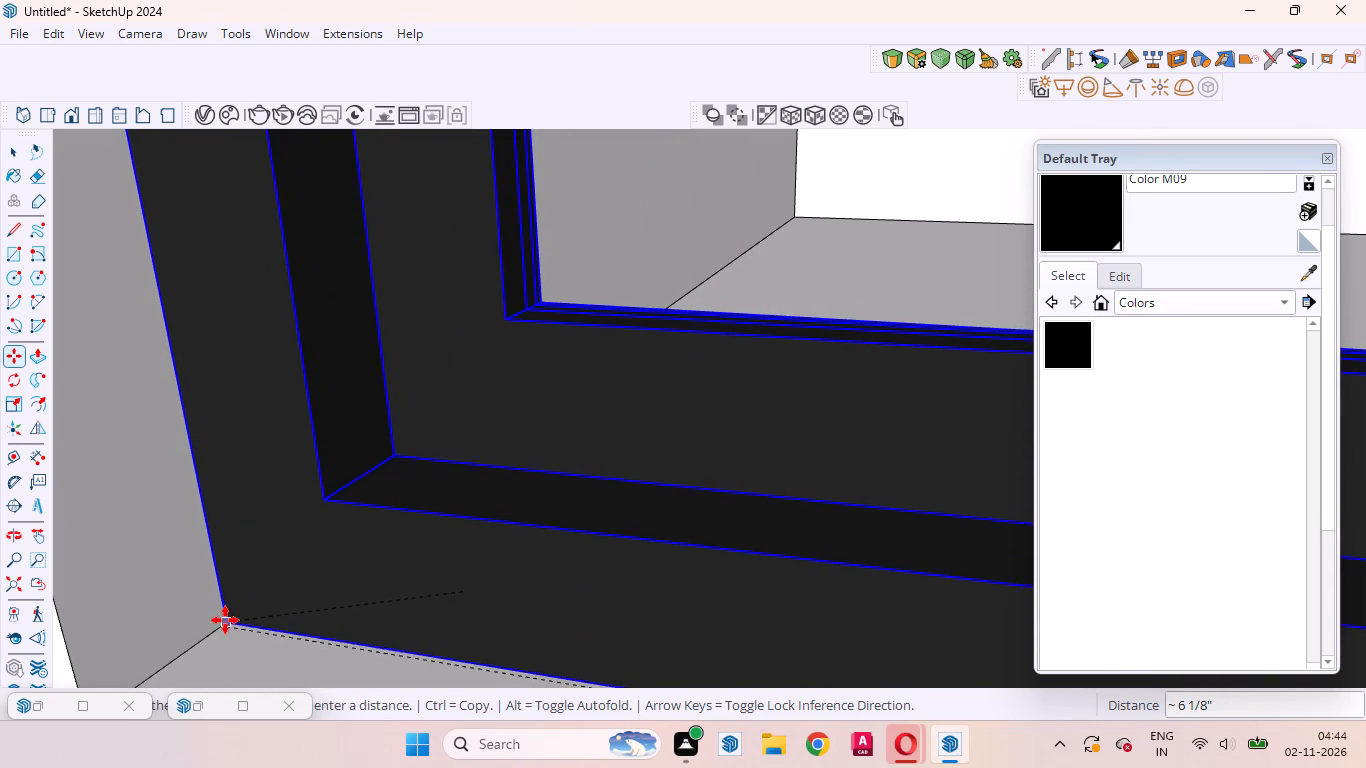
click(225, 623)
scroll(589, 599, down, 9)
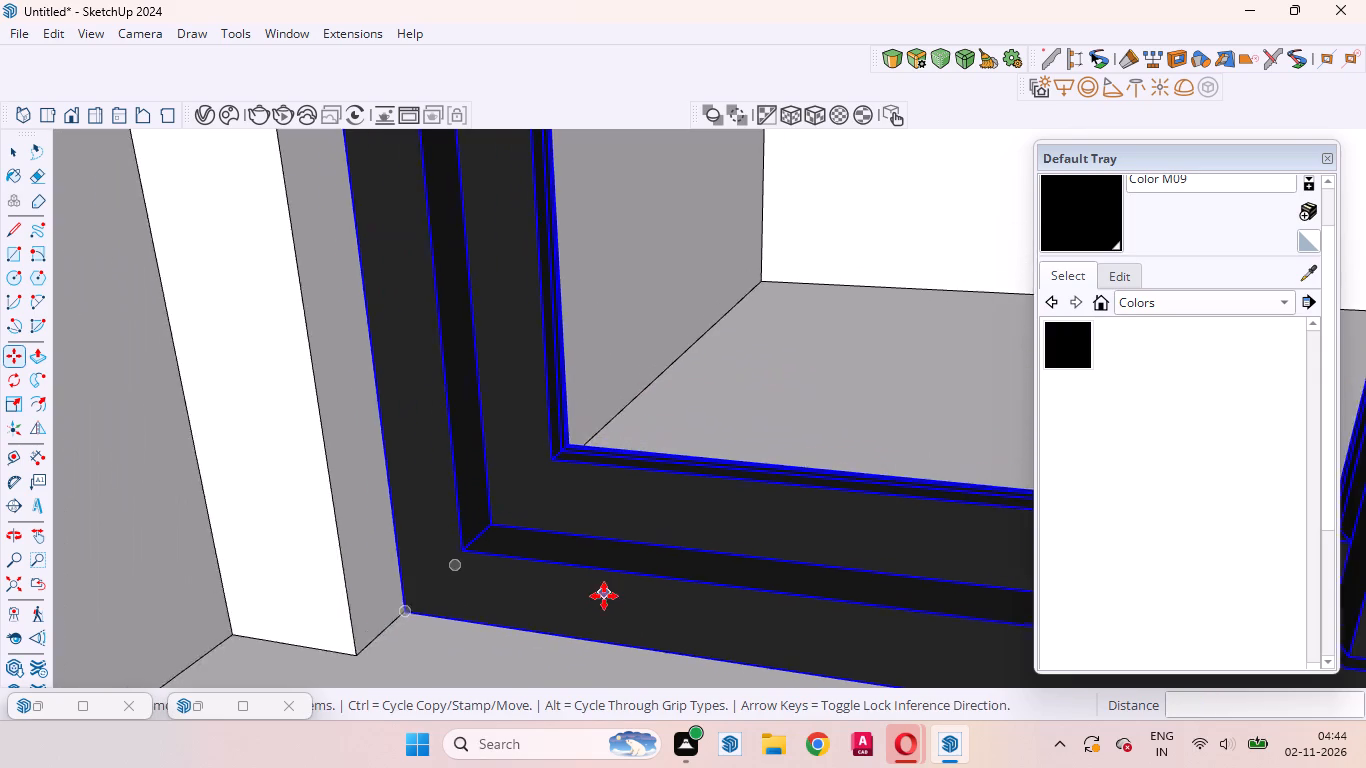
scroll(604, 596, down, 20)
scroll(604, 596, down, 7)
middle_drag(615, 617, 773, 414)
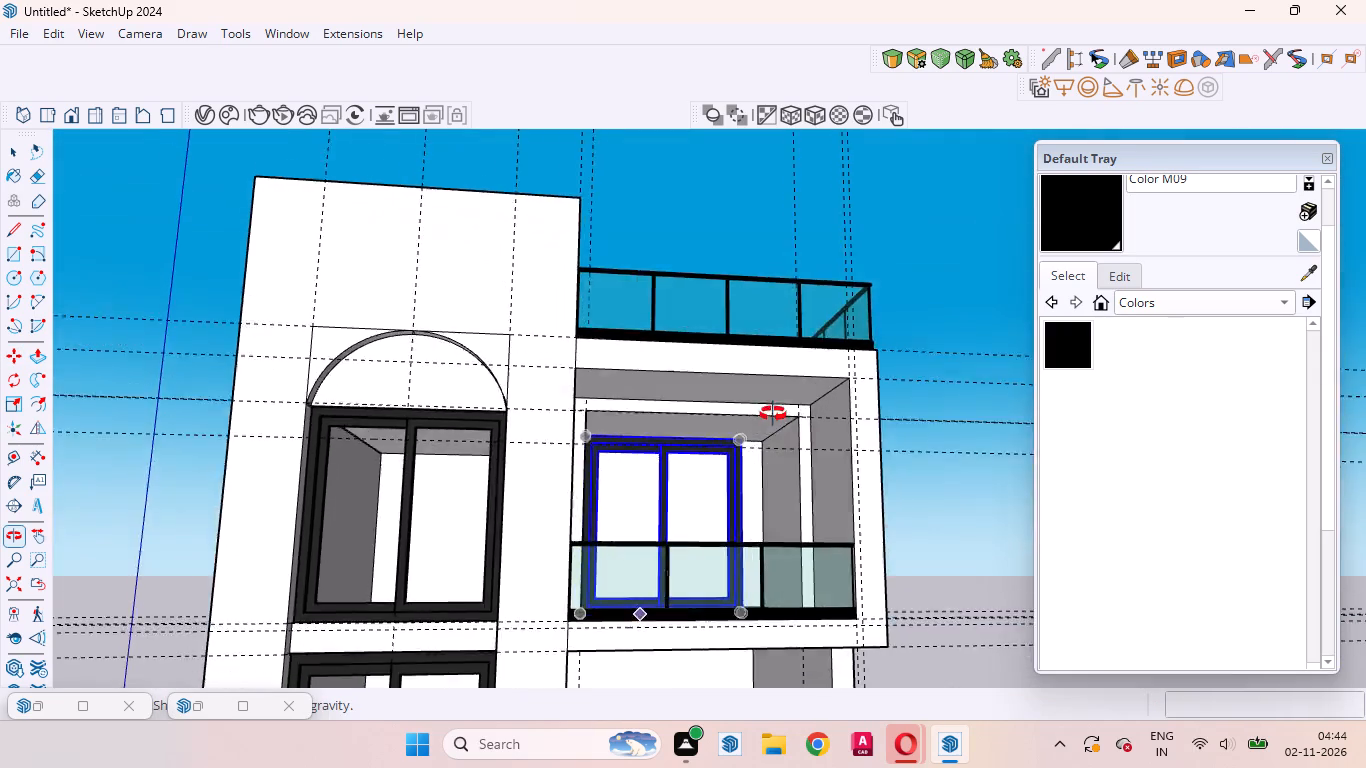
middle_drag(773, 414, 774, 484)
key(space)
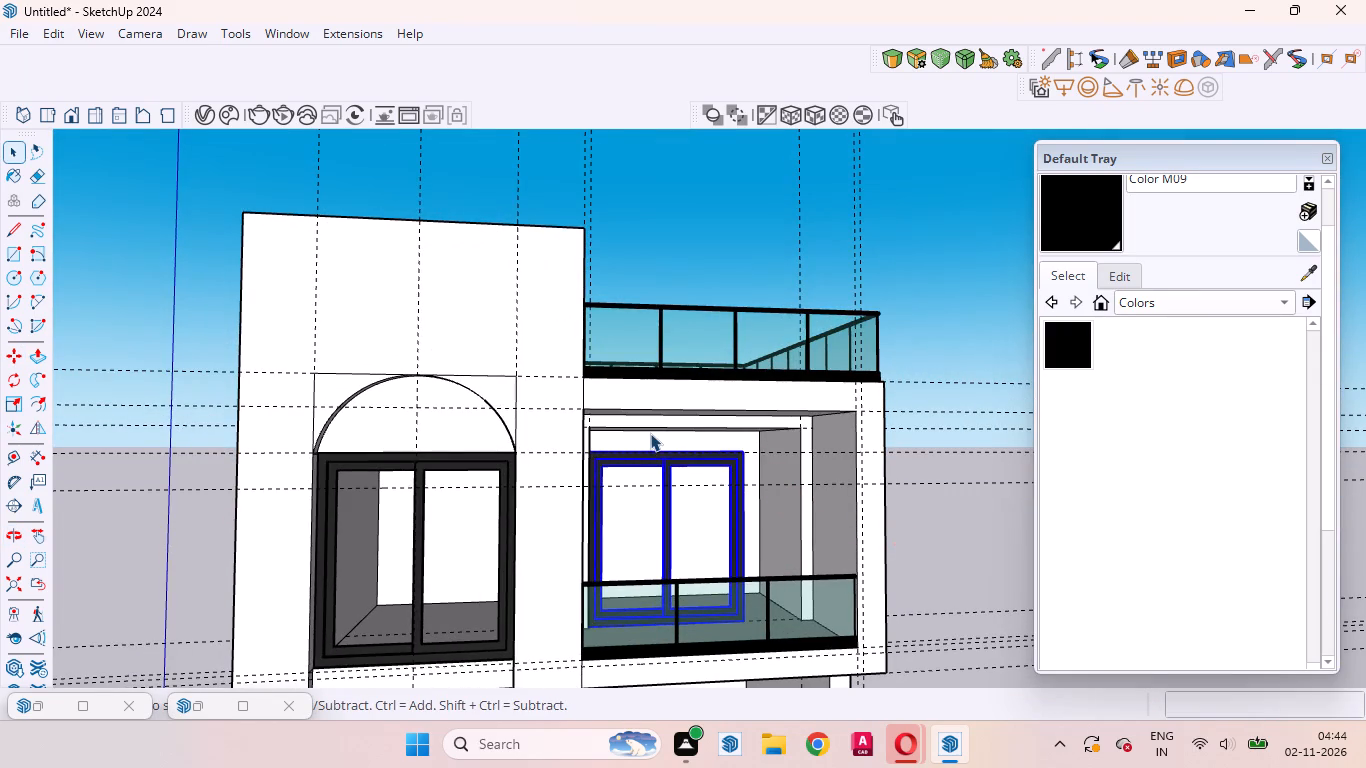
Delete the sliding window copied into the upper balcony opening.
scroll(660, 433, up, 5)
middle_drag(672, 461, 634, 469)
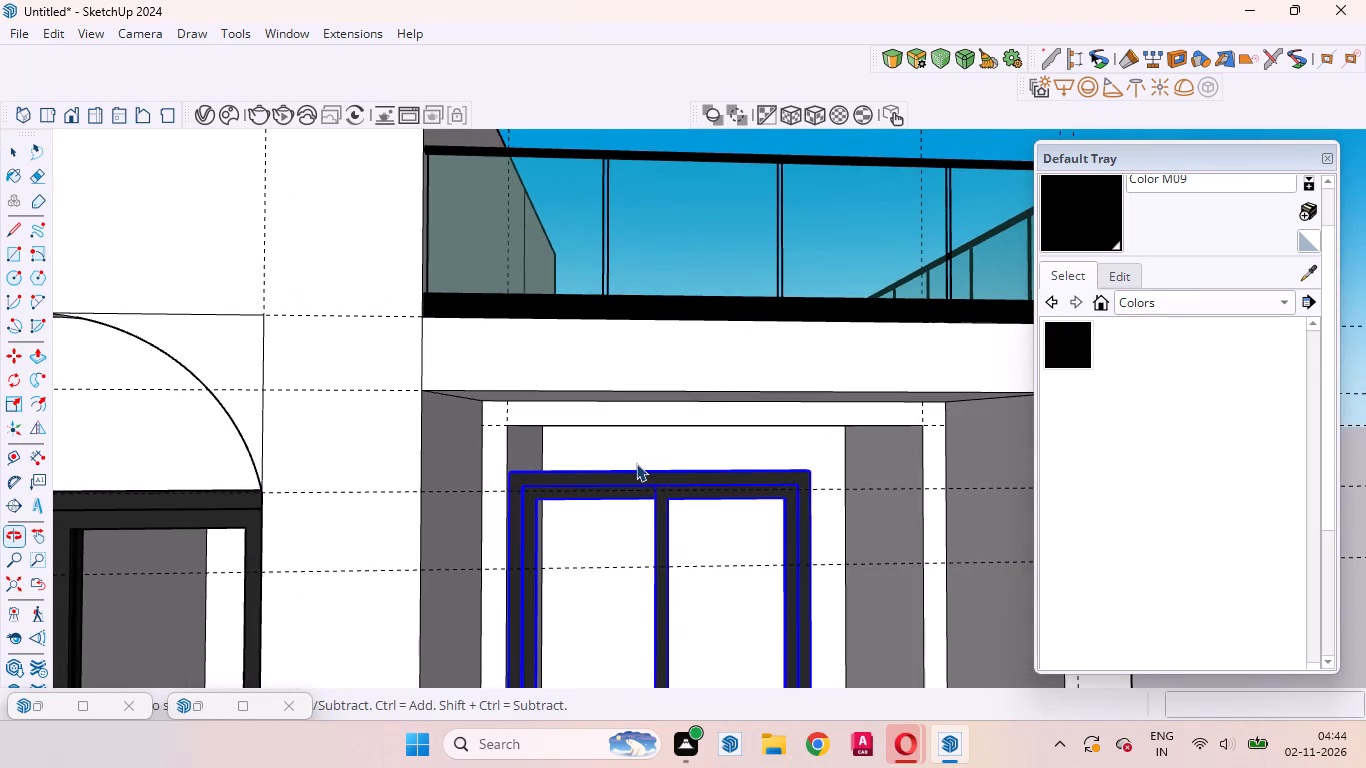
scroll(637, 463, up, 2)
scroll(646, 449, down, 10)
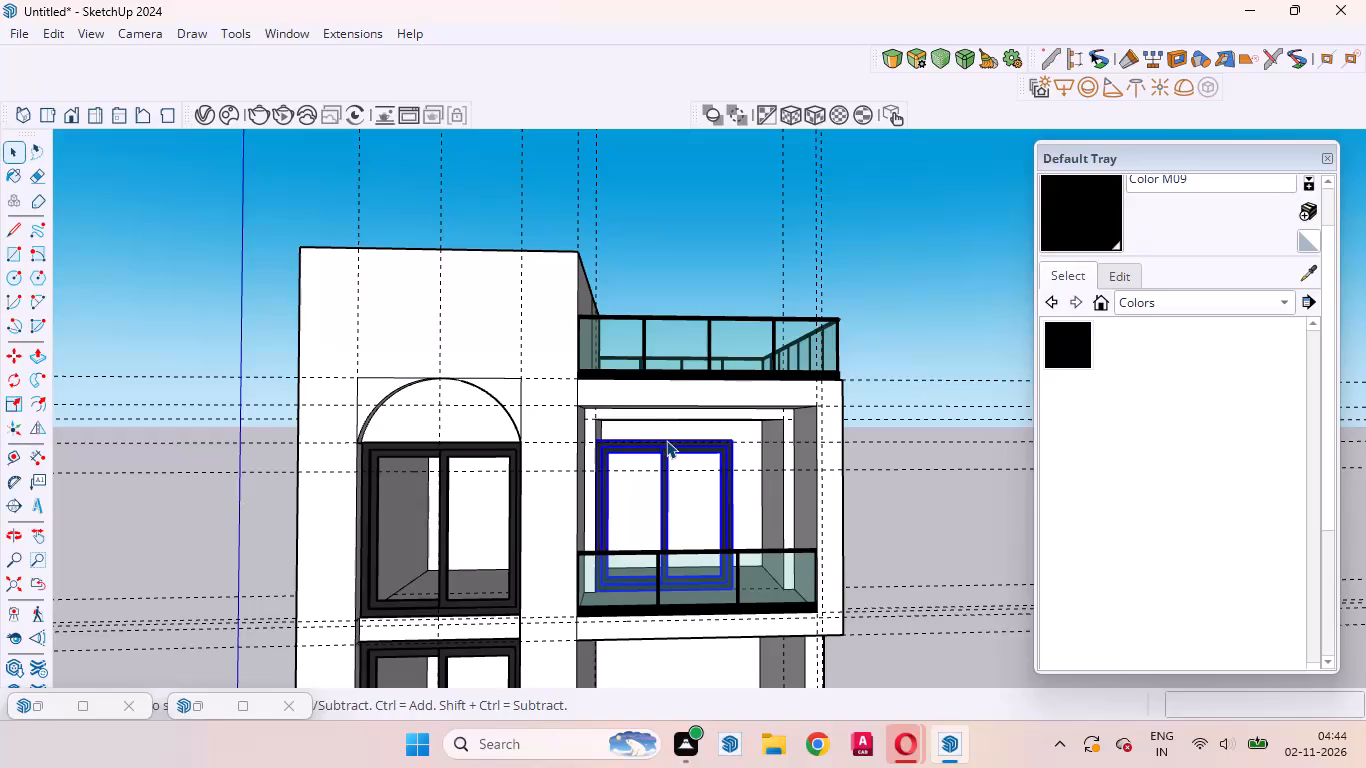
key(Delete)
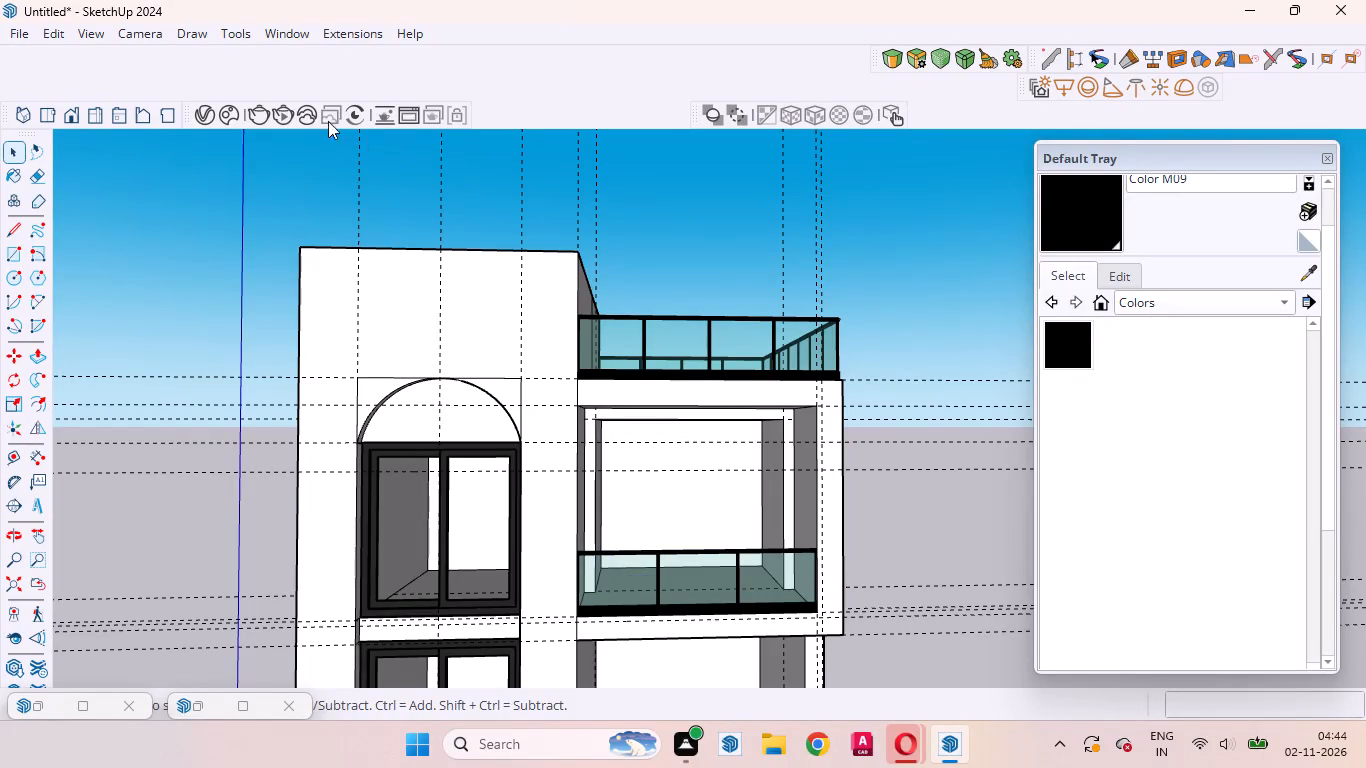
Load the 161 KB multi-panel "Sliding window" from the 3D Warehouse "sliding window" results and place it beside the house's balcony side.
click(282, 36)
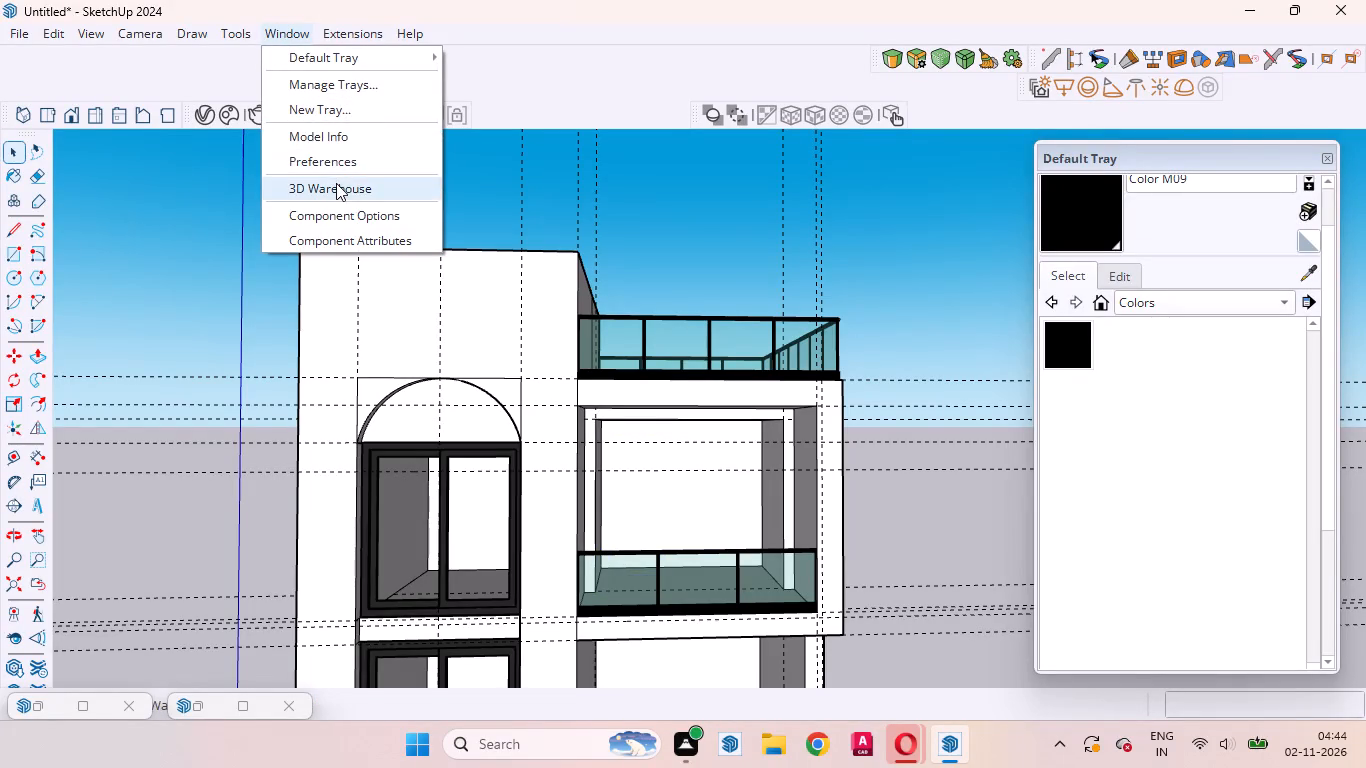
click(336, 183)
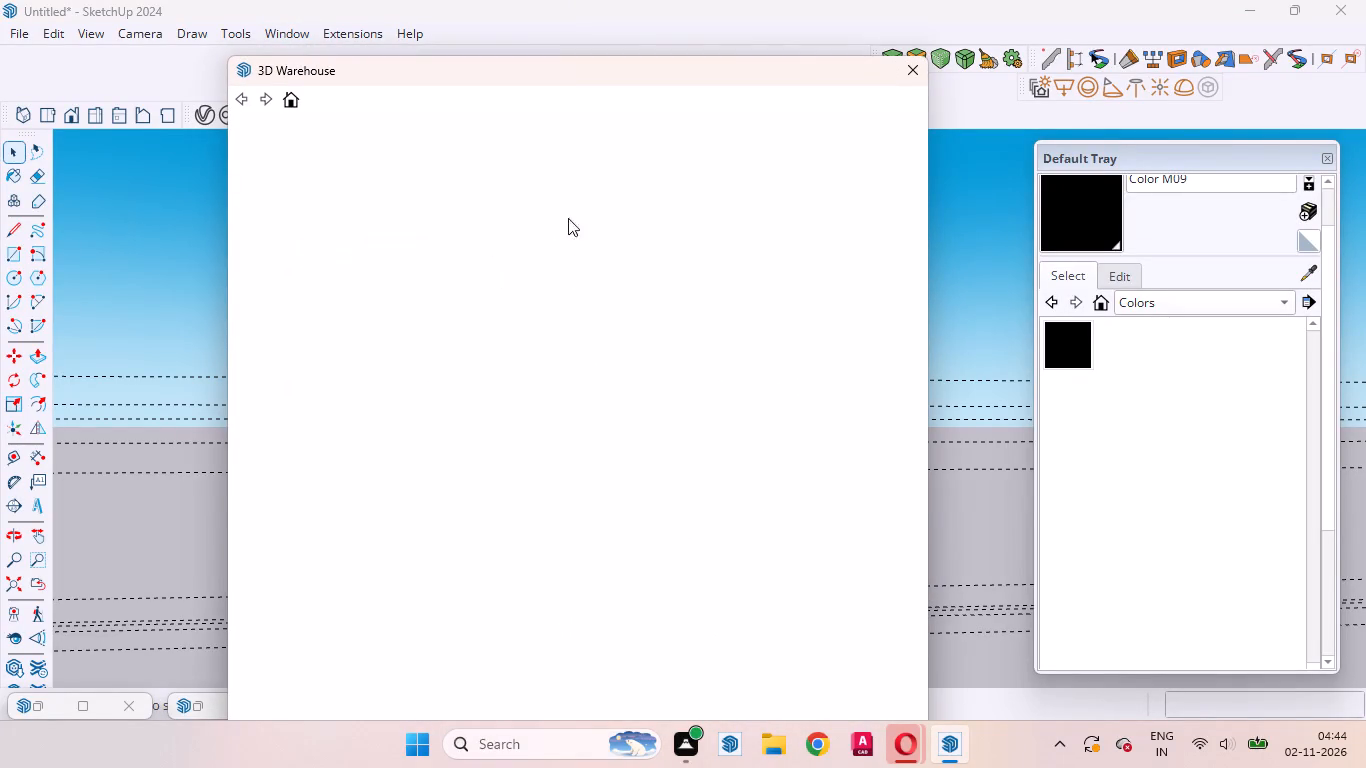
drag(587, 77, 618, 82)
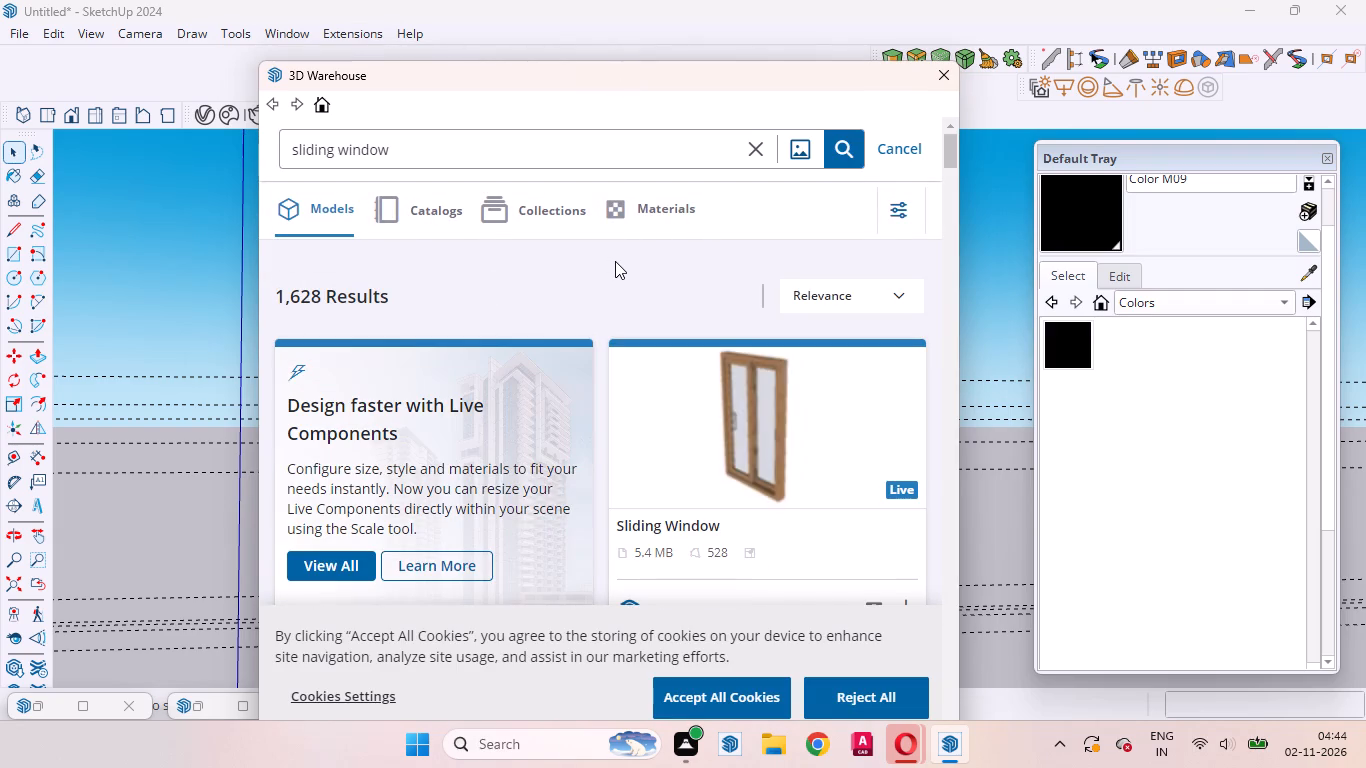
scroll(640, 257, down, 2)
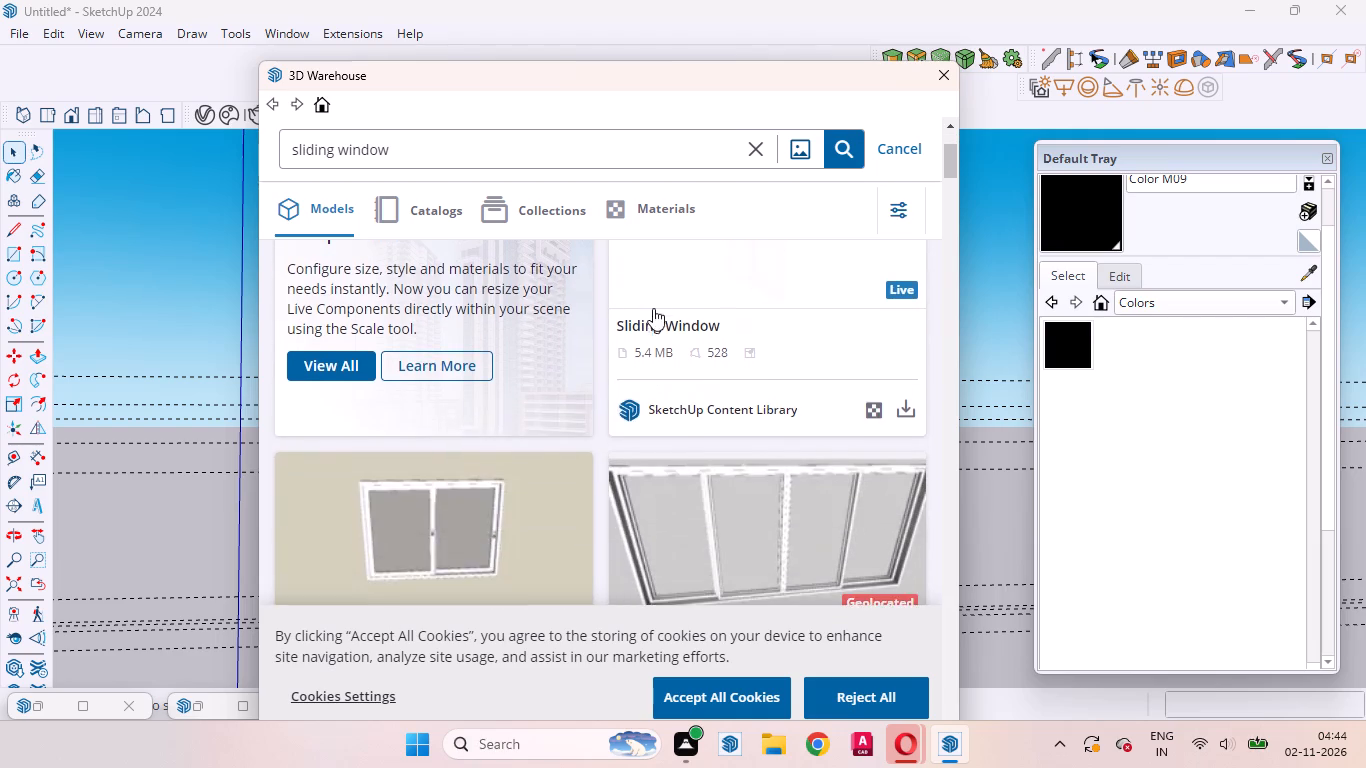
scroll(654, 314, down, 6)
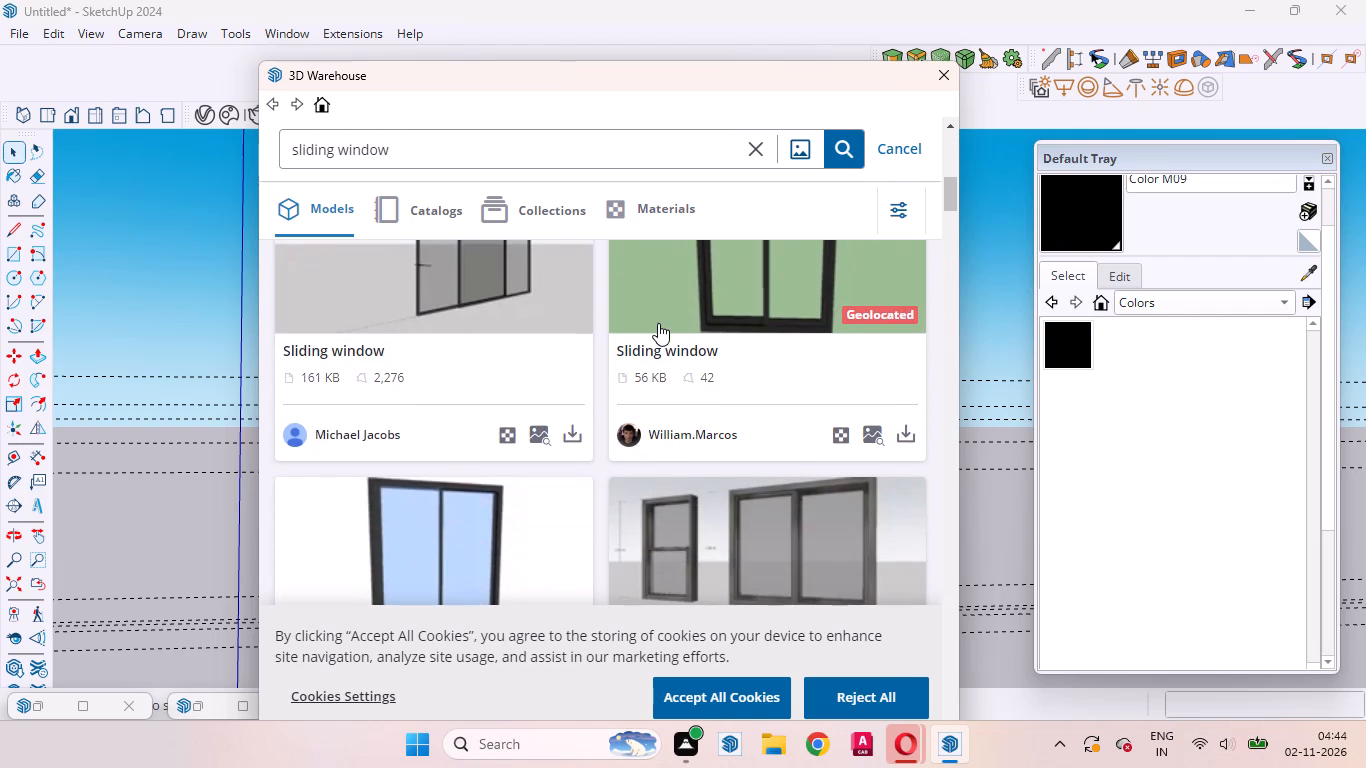
click(571, 431)
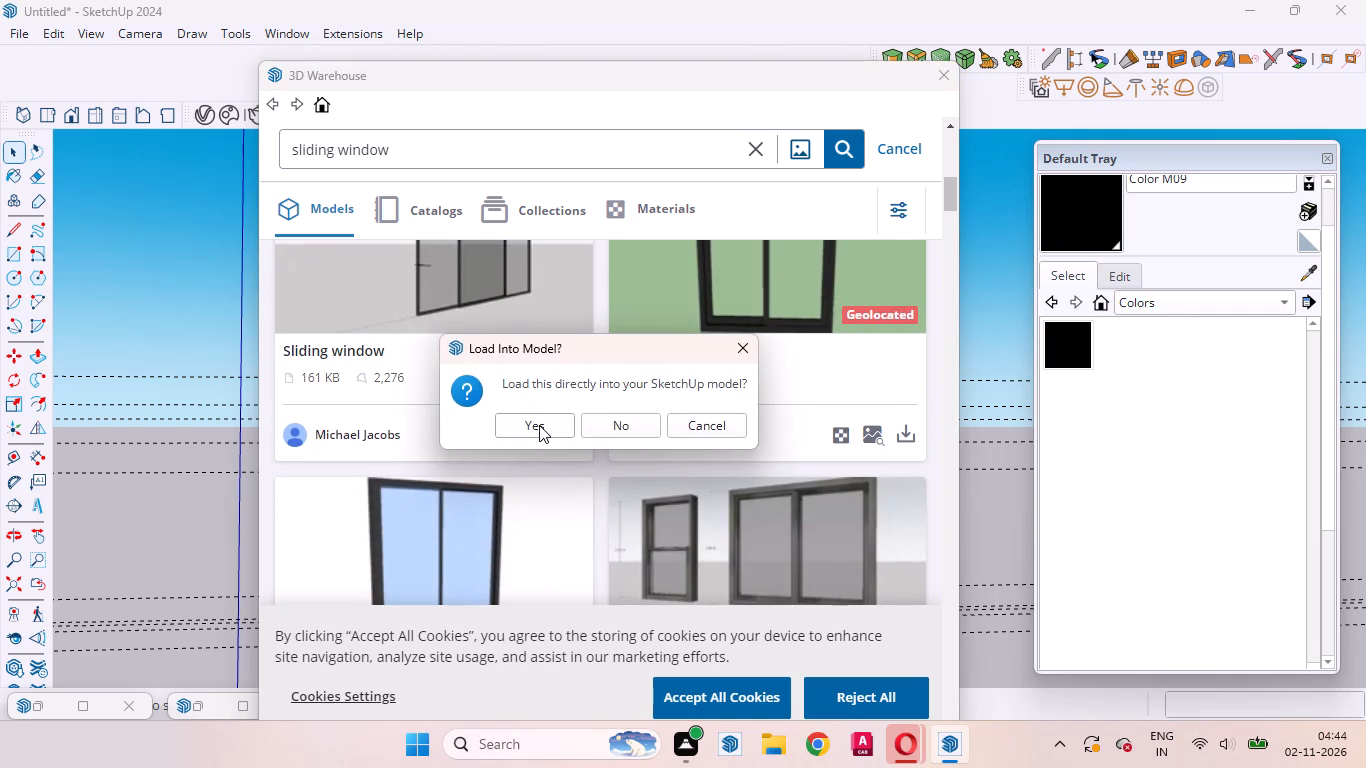
click(539, 425)
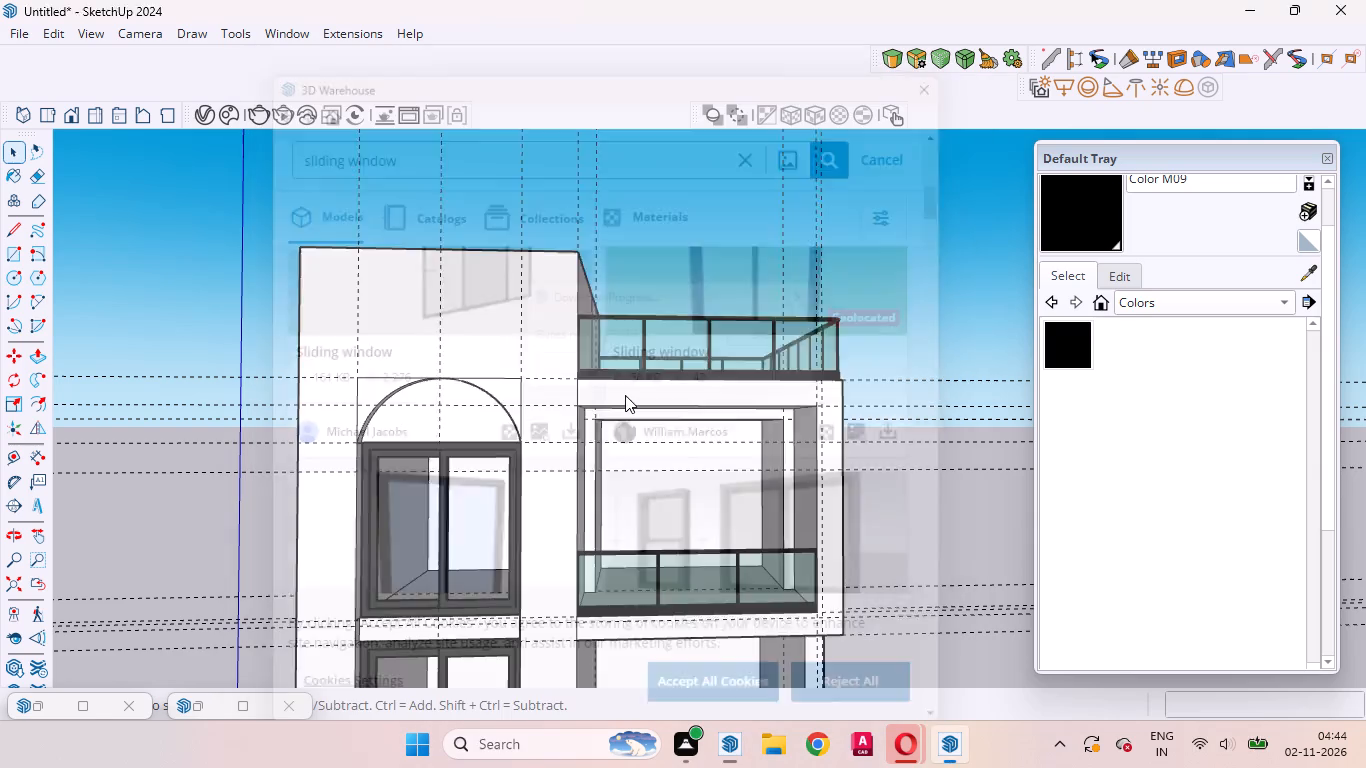
click(871, 424)
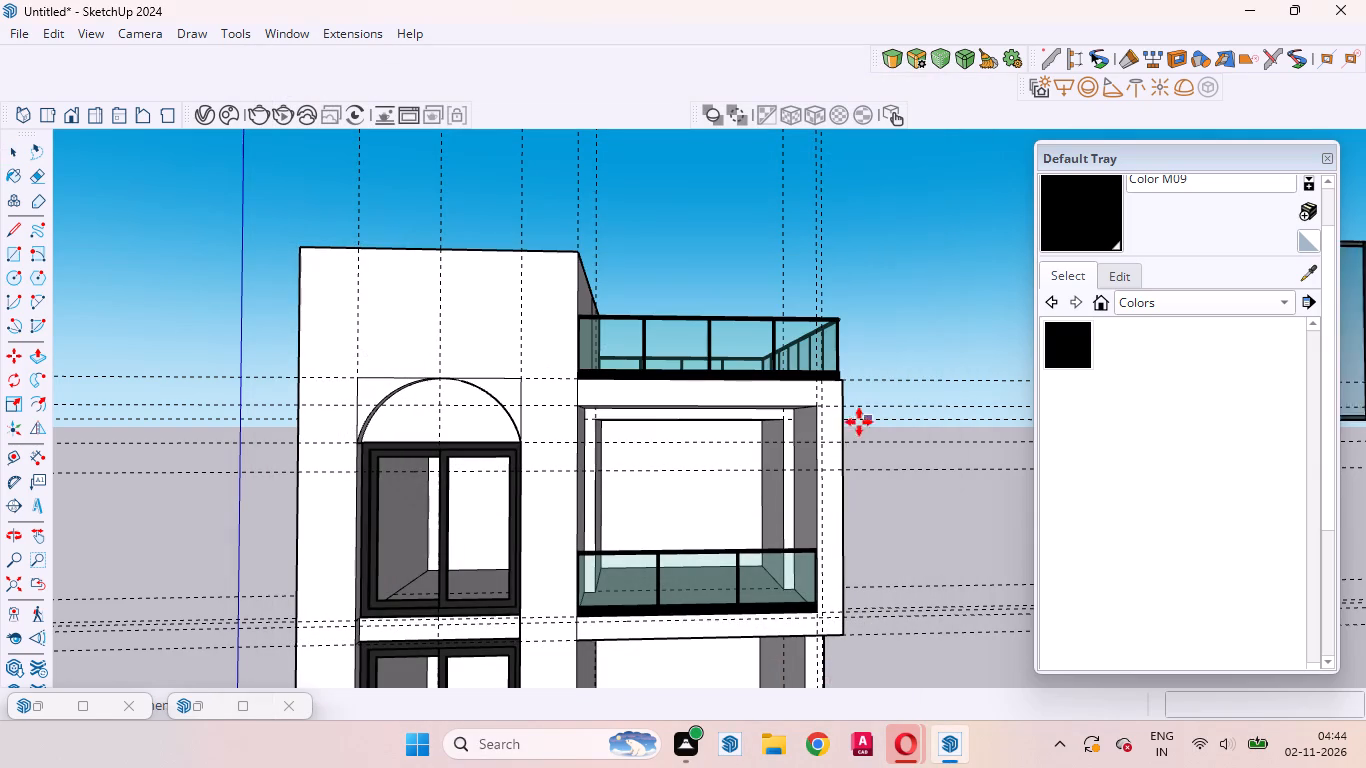
scroll(566, 527, down, 14)
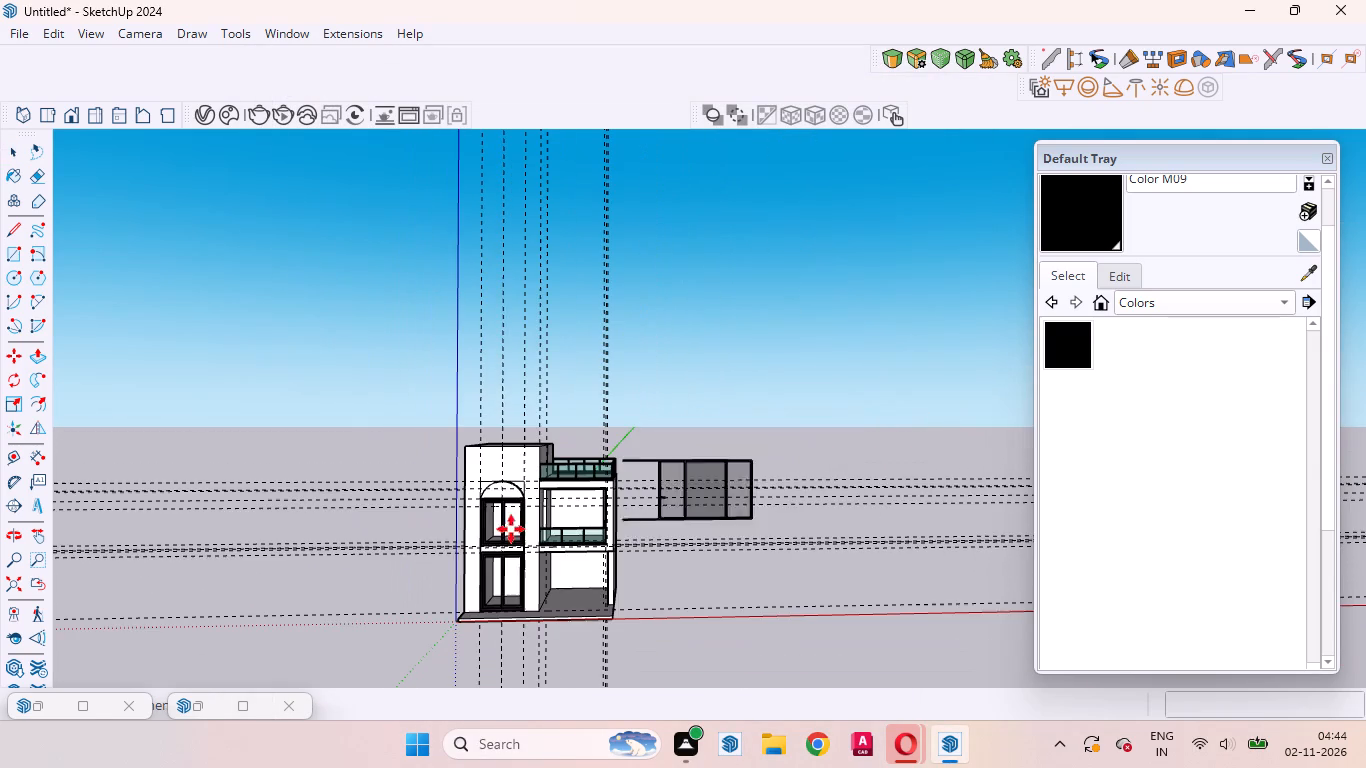
Place the loaded multi-panel sliding window, using the front corner of the ground-floor balcony-side opening as its insertion point.
scroll(503, 651, up, 5)
scroll(593, 604, up, 4)
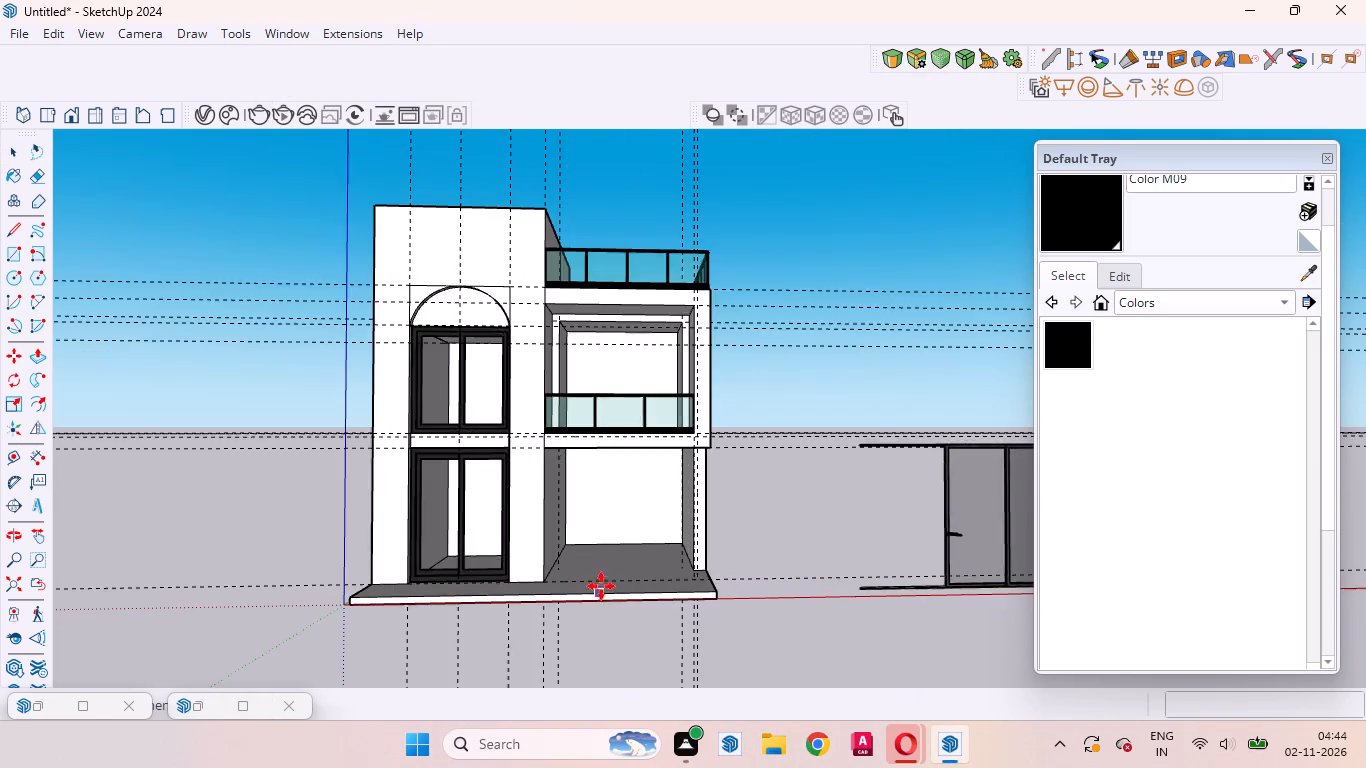
scroll(601, 586, up, 4)
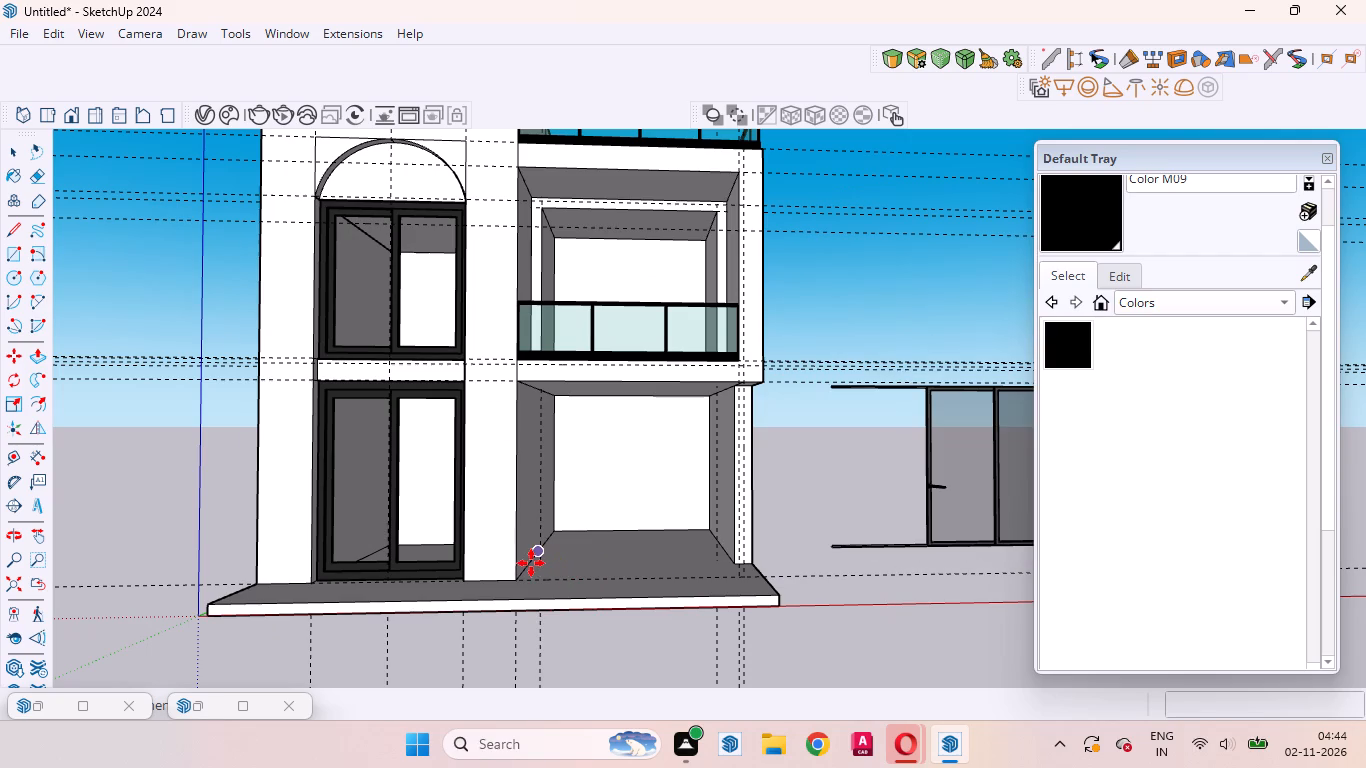
click(531, 563)
scroll(896, 556, up, 5)
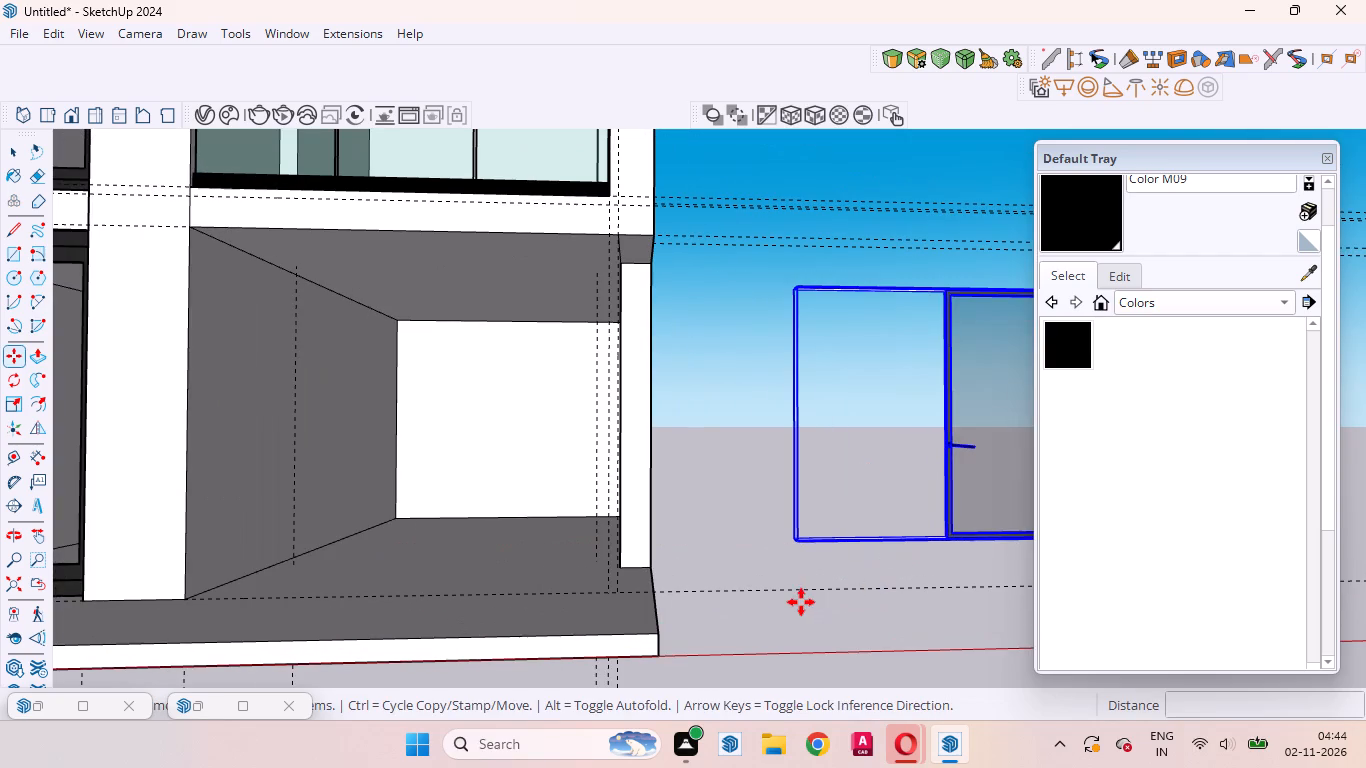
key(space)
Open the multi-panel sliding window for editing and delete its long top track rail.
scroll(604, 591, down, 6)
scroll(887, 343, up, 5)
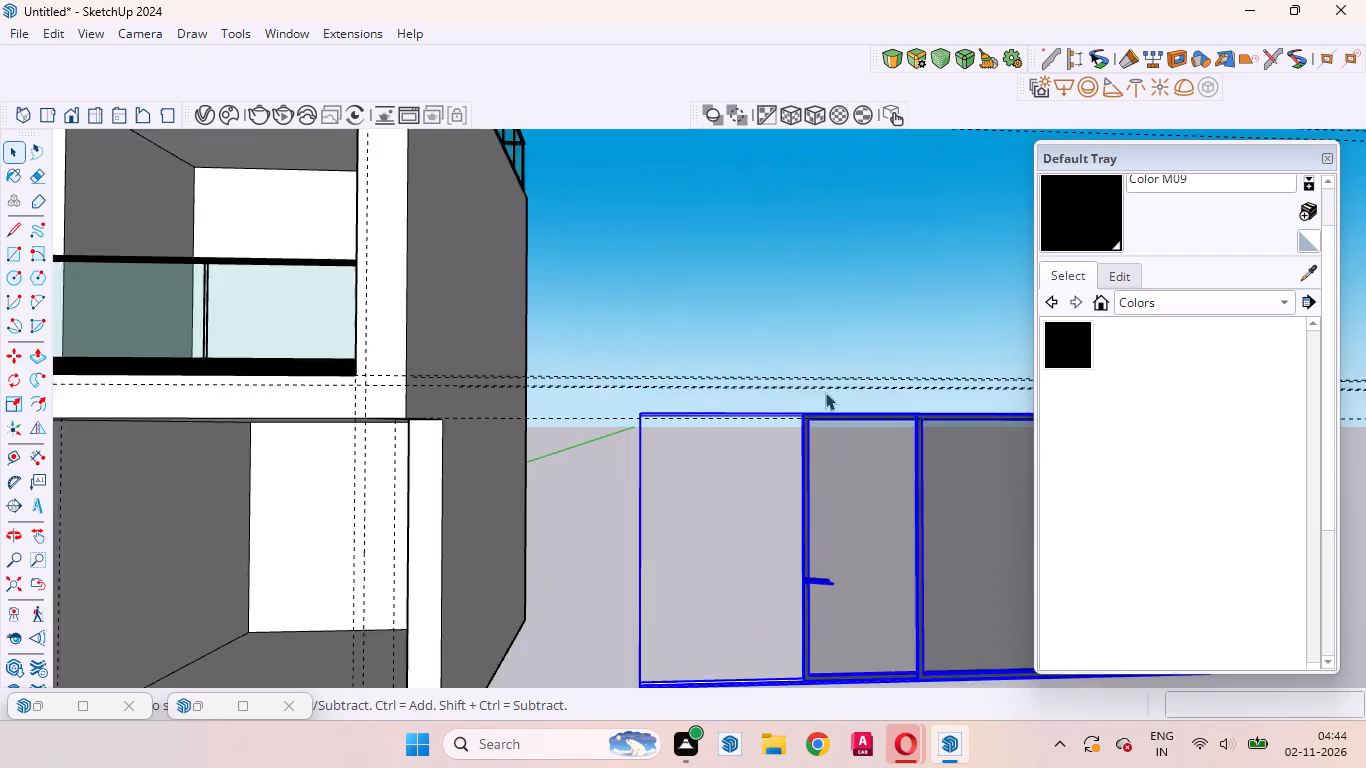
scroll(825, 392, up, 9)
middle_drag(741, 409, 761, 513)
scroll(760, 423, up, 5)
middle_drag(785, 383, 811, 469)
scroll(790, 401, down, 19)
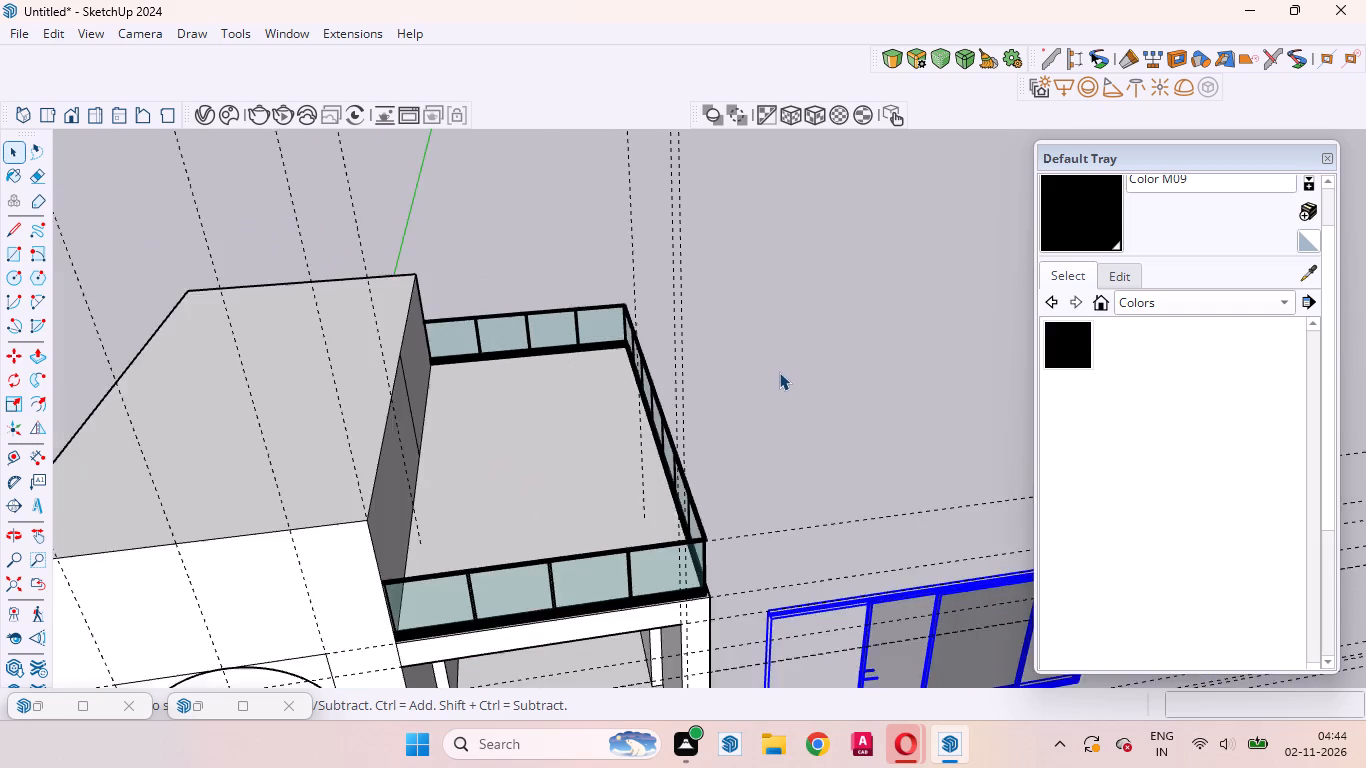
scroll(823, 537, up, 4)
scroll(857, 617, up, 14)
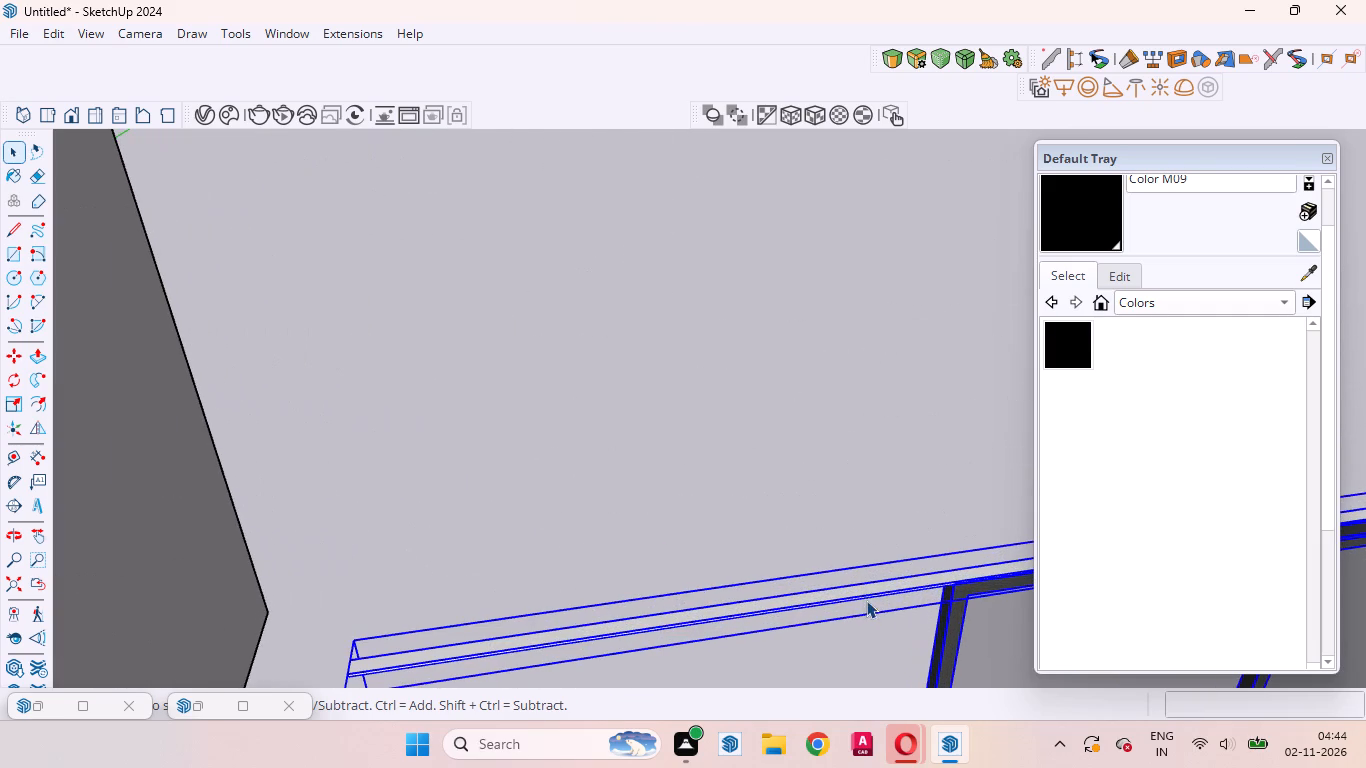
double_click(859, 591)
click(859, 591)
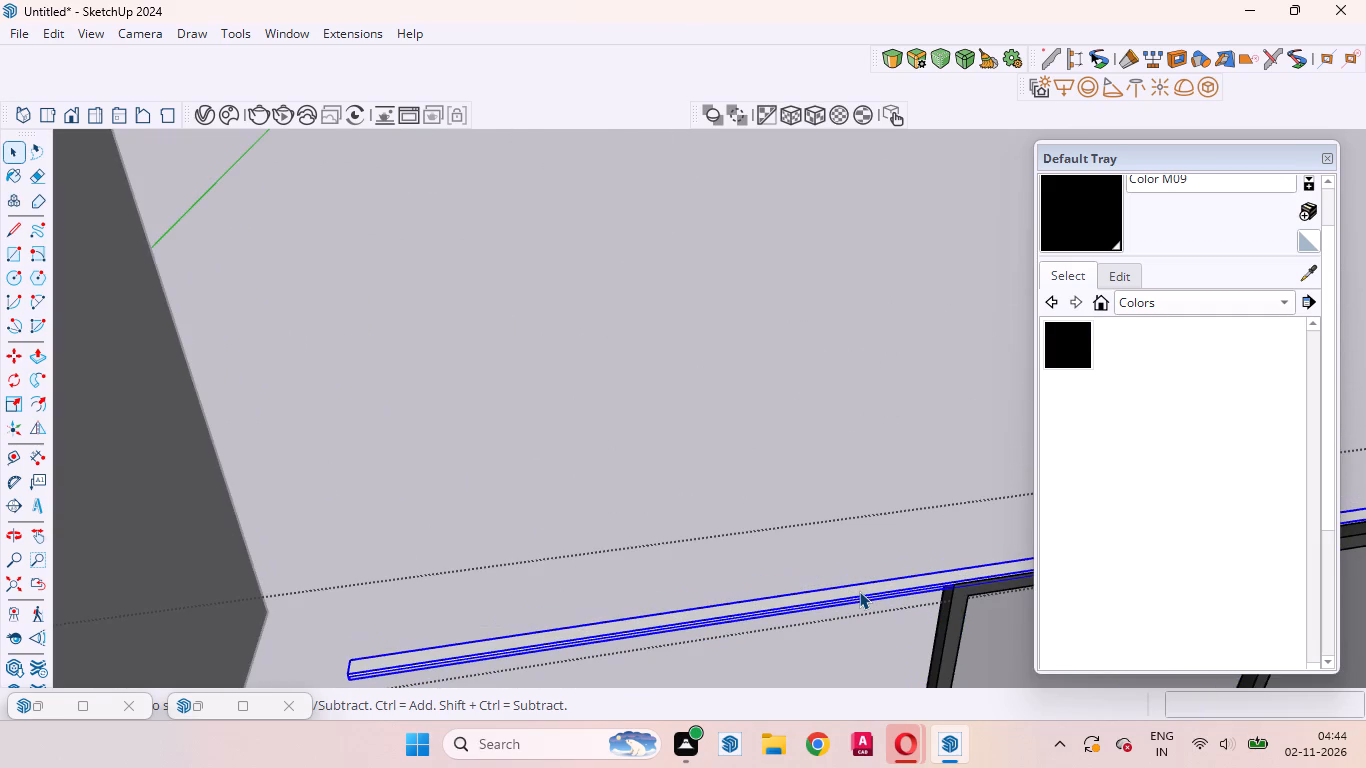
key(Delete)
Erase the long bottom track rail inside the sliding window.
scroll(834, 488, down, 7)
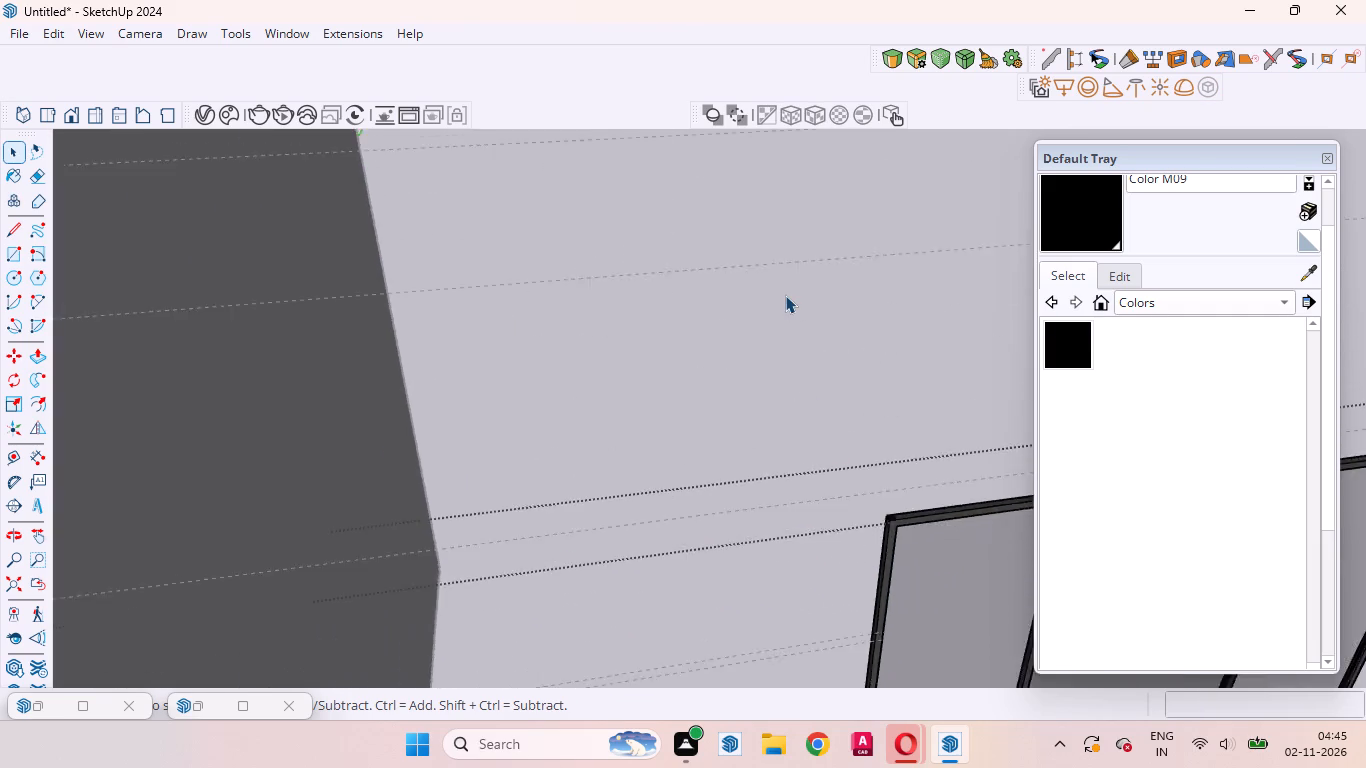
scroll(785, 295, down, 16)
scroll(793, 505, up, 11)
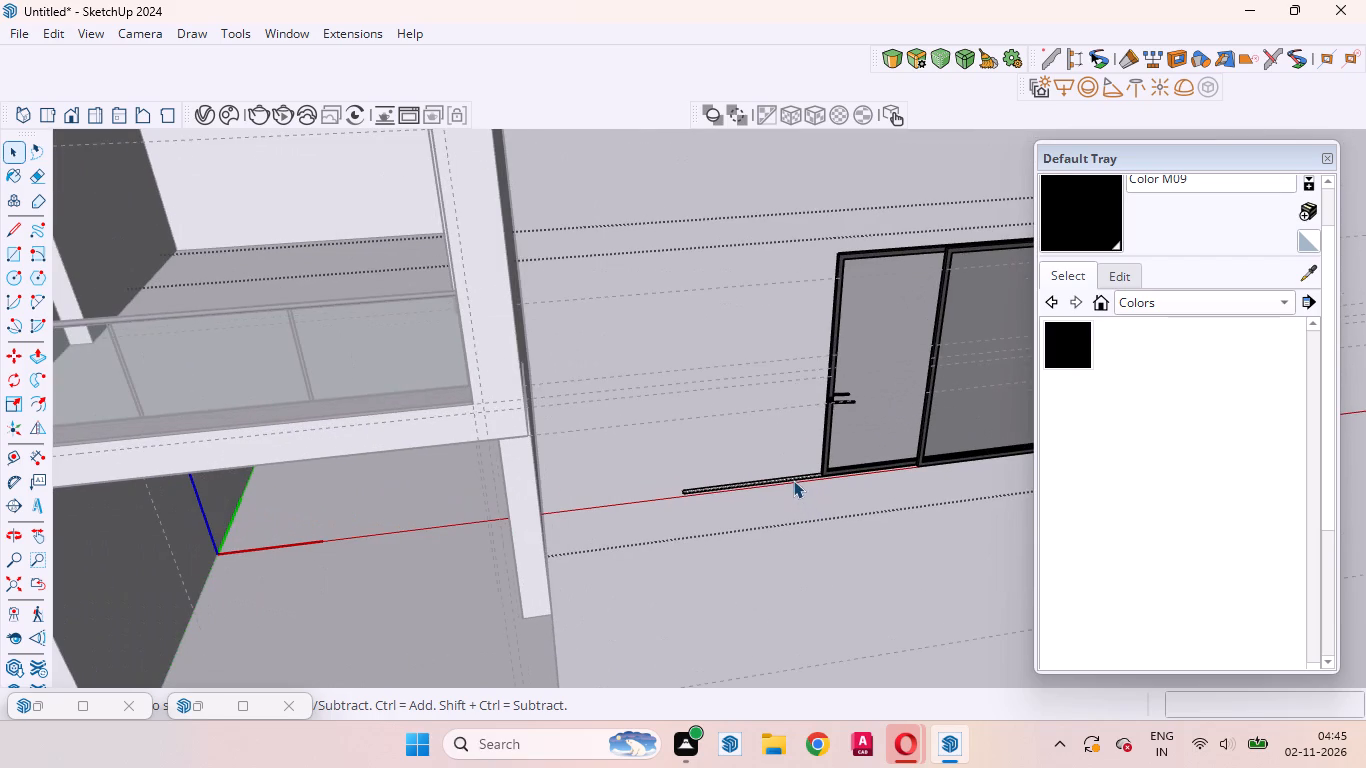
click(792, 480)
right_click(791, 480)
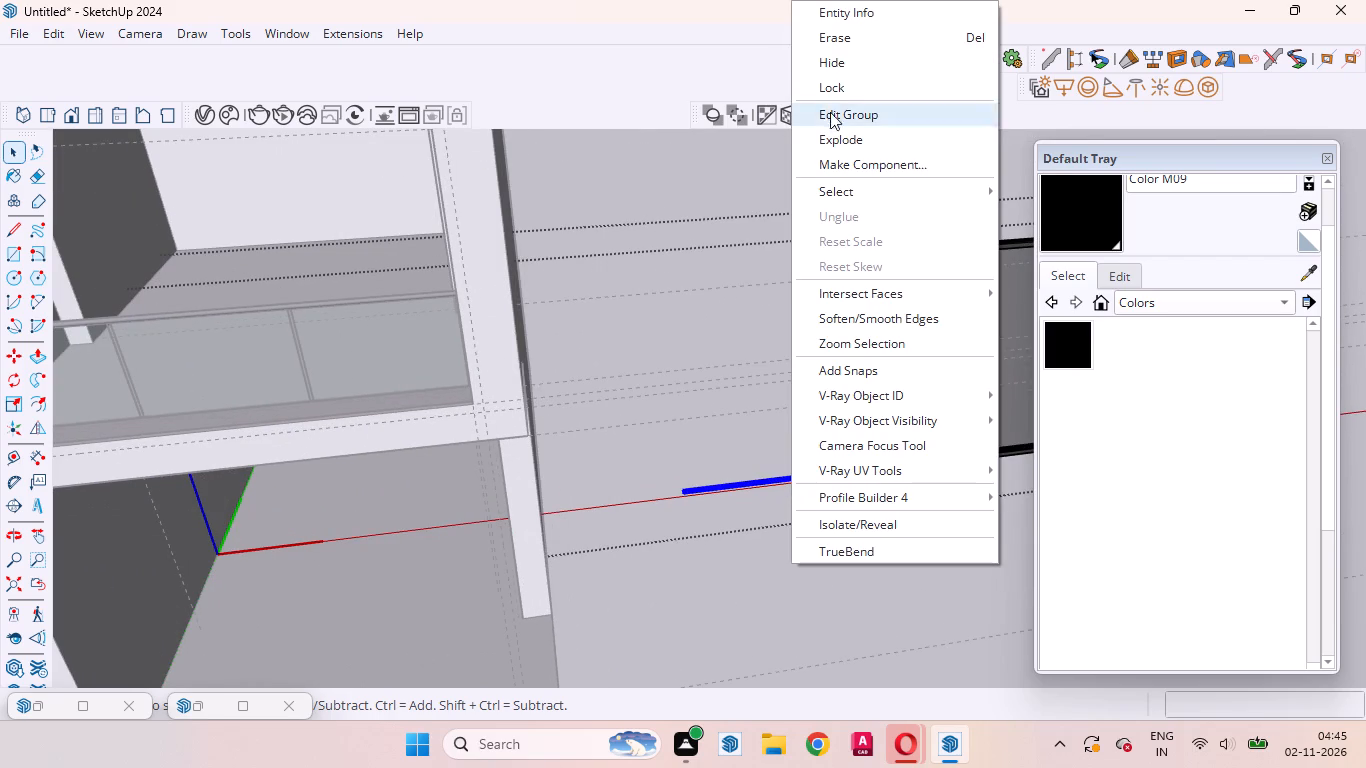
click(830, 38)
Scale the handle-less sliding panel to about 0.74 along the red axis, moving its edge nearest the house.
middle_drag(814, 440, 724, 325)
scroll(740, 365, down, 16)
scroll(871, 376, up, 5)
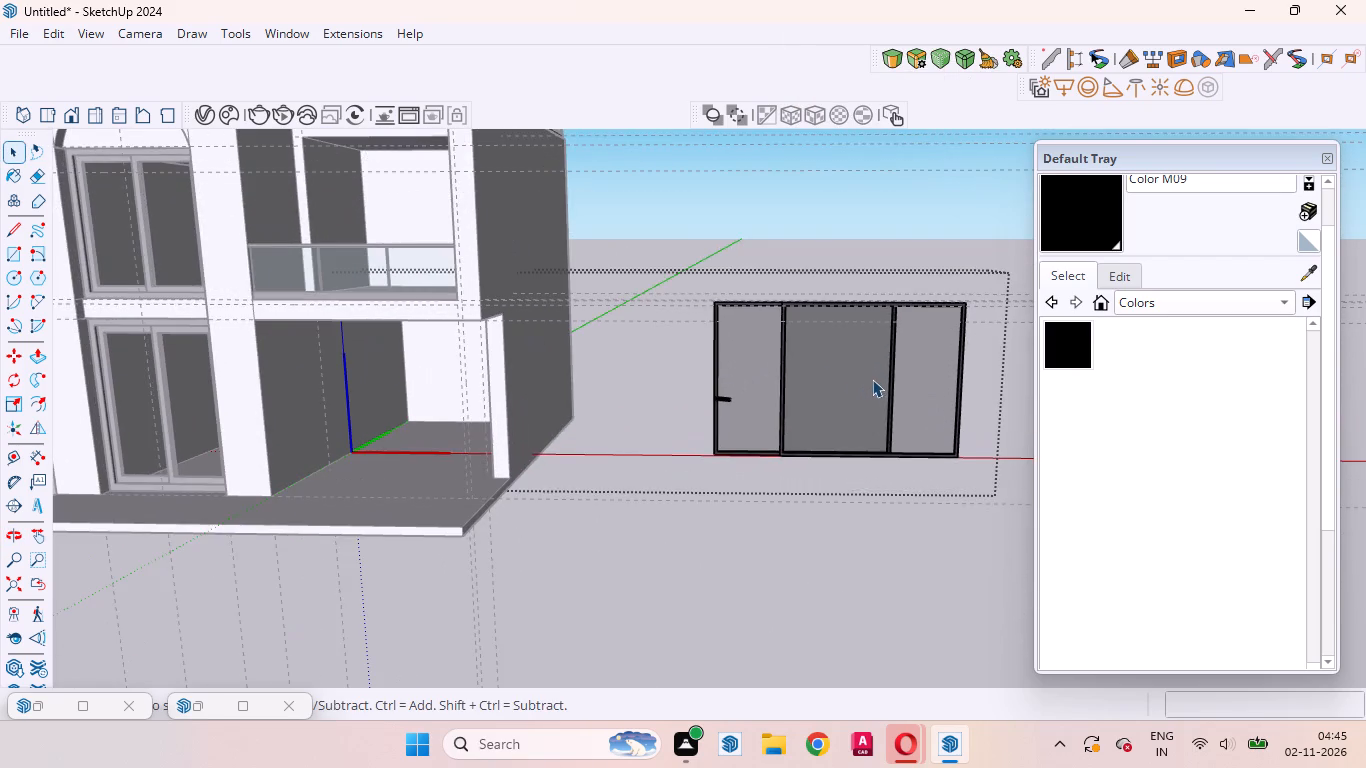
middle_drag(879, 423, 917, 743)
scroll(915, 274, up, 11)
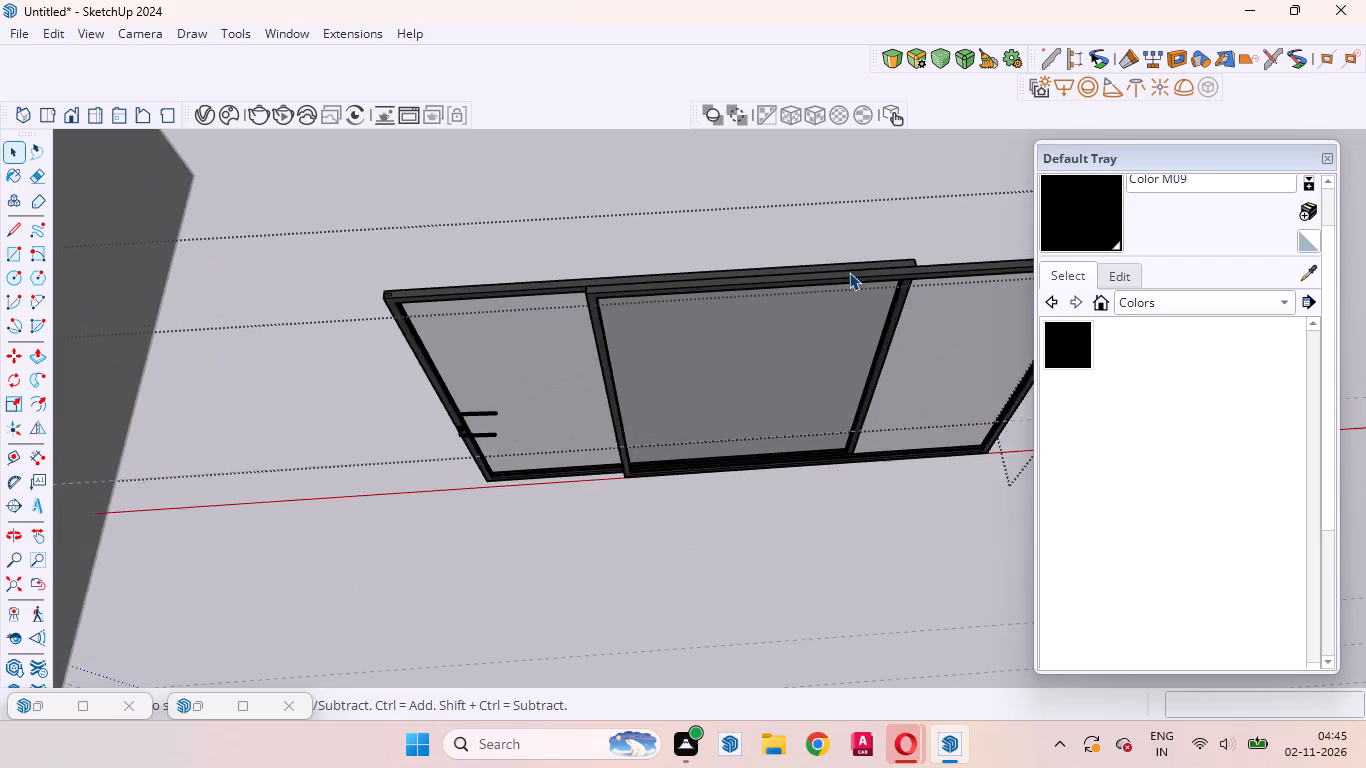
scroll(849, 272, up, 2)
middle_drag(828, 316, 828, 463)
scroll(770, 335, down, 4)
scroll(780, 454, up, 5)
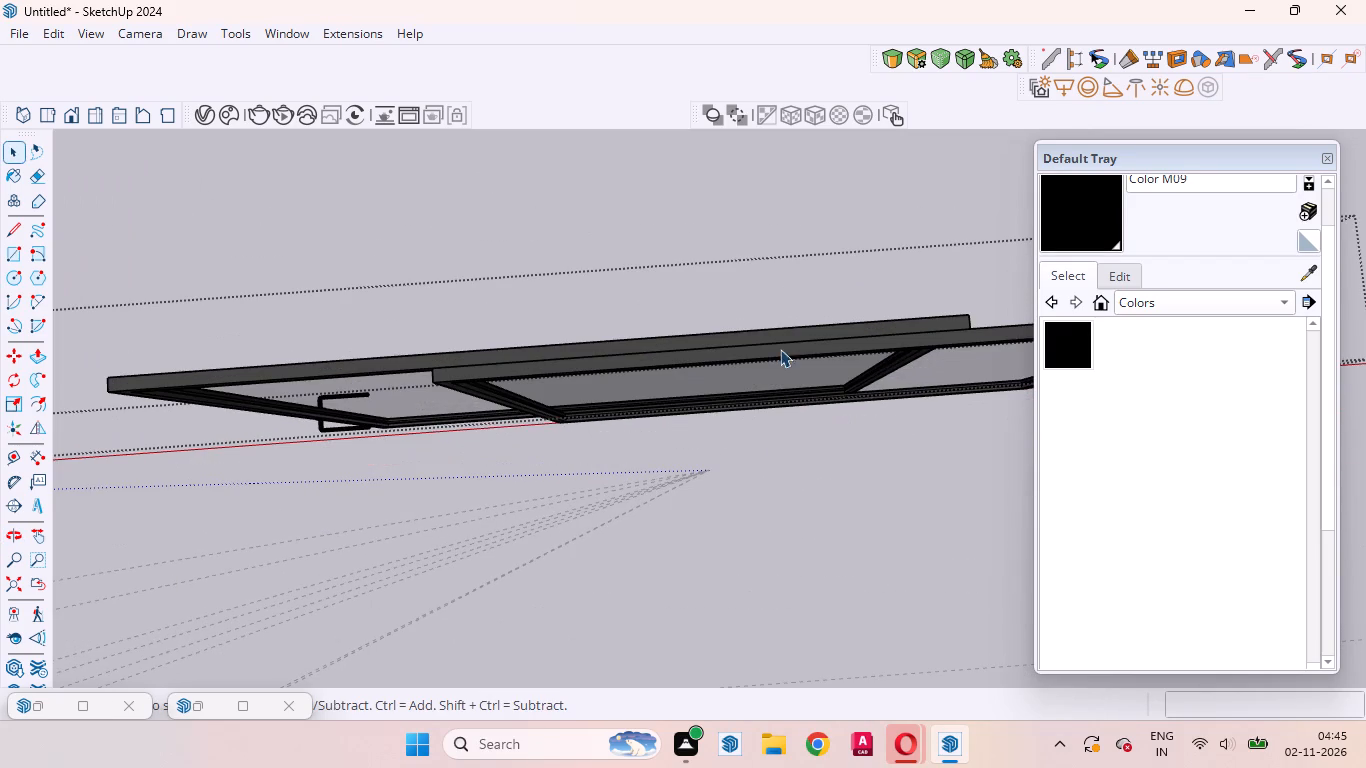
click(783, 353)
middle_drag(758, 415, 642, 201)
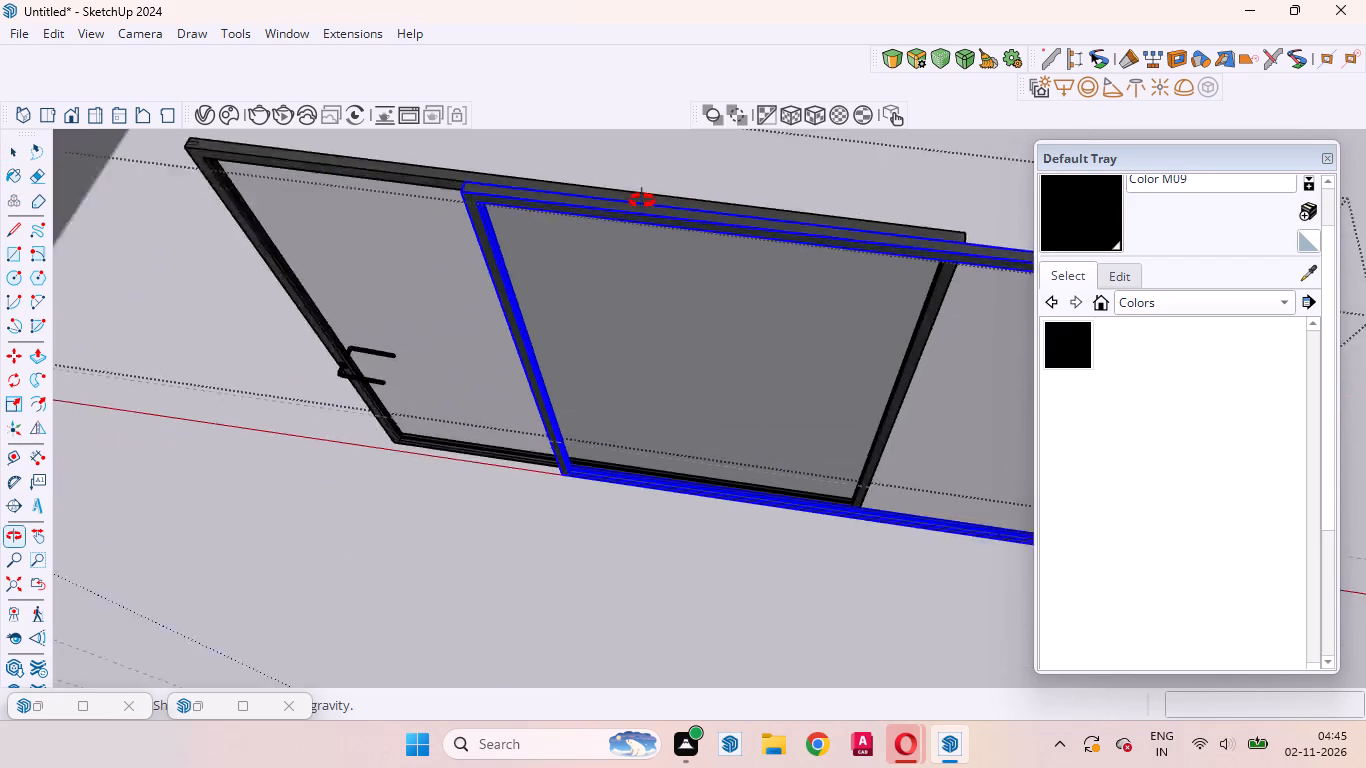
middle_drag(642, 201, 640, 102)
scroll(731, 405, down, 9)
middle_drag(756, 464, 832, 348)
key(s)
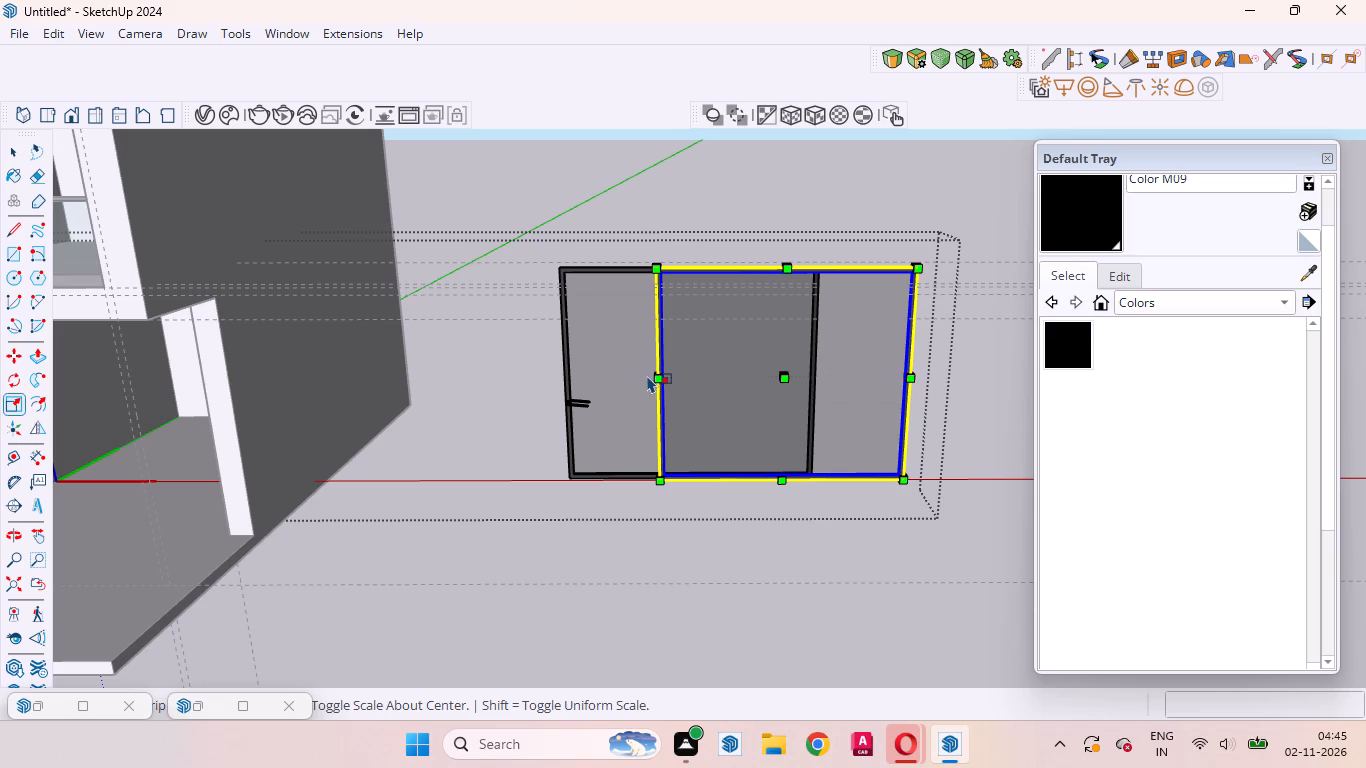
scroll(661, 367, up, 9)
middle_drag(651, 388, 743, 435)
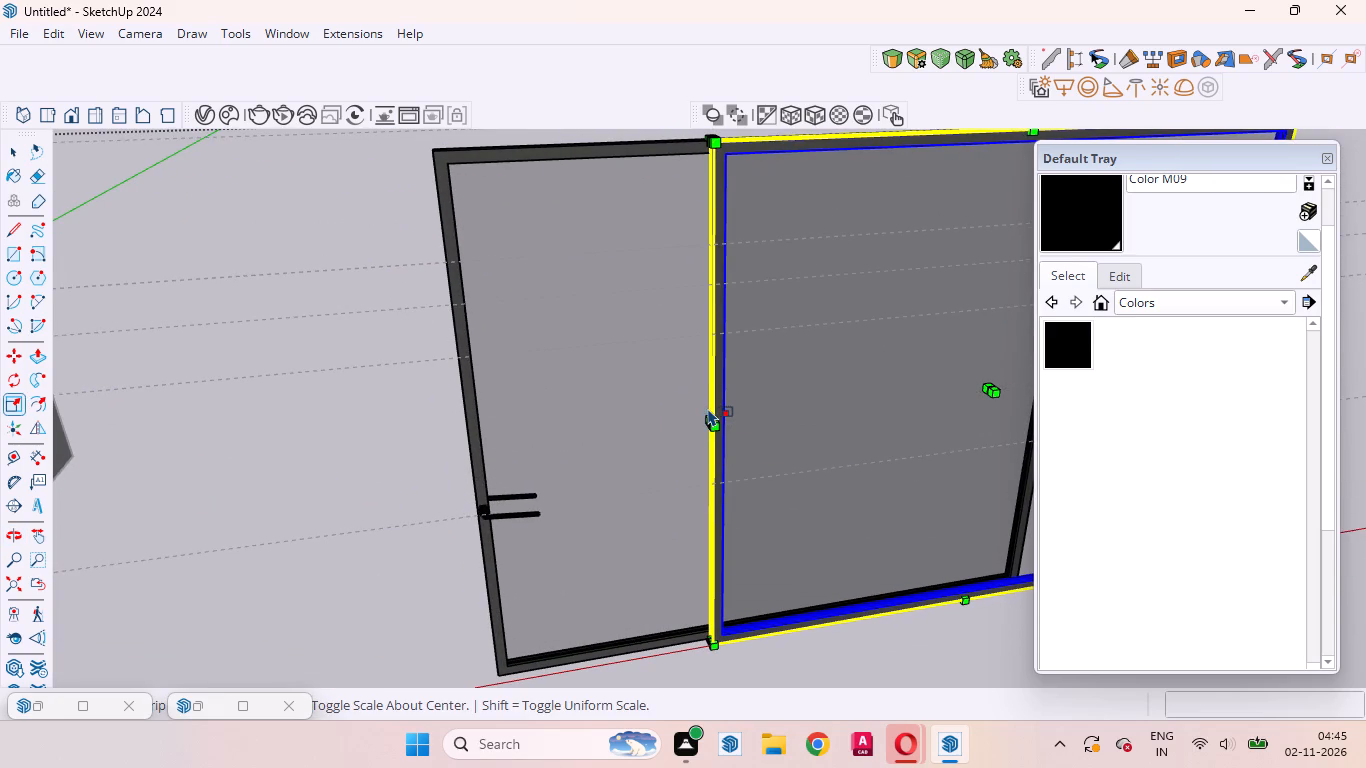
click(712, 414)
scroll(699, 410, down, 5)
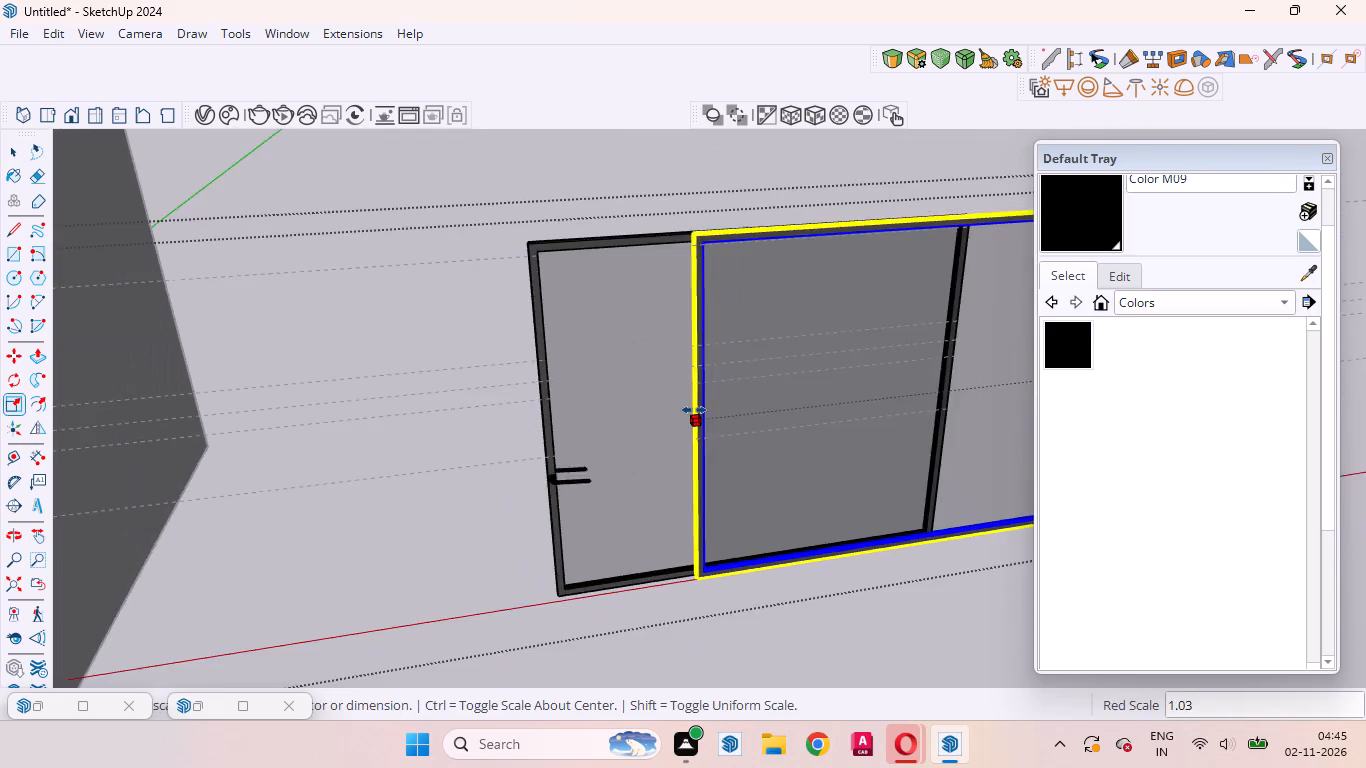
scroll(694, 410, down, 4)
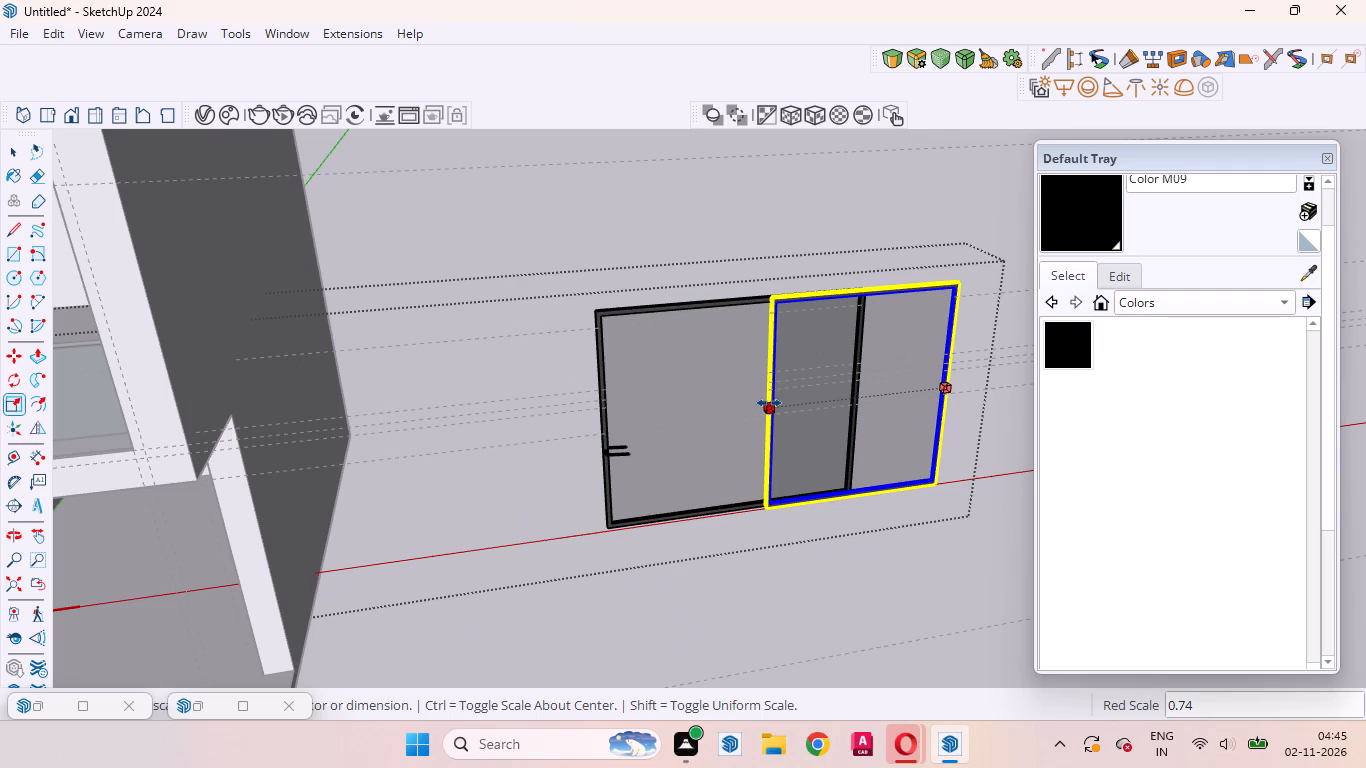
click(769, 403)
key(space)
Scale the handled panel together with both handles to about 0.77 along the red axis, then leave the window group.
scroll(847, 518, up, 1)
middle_drag(846, 518, 739, 393)
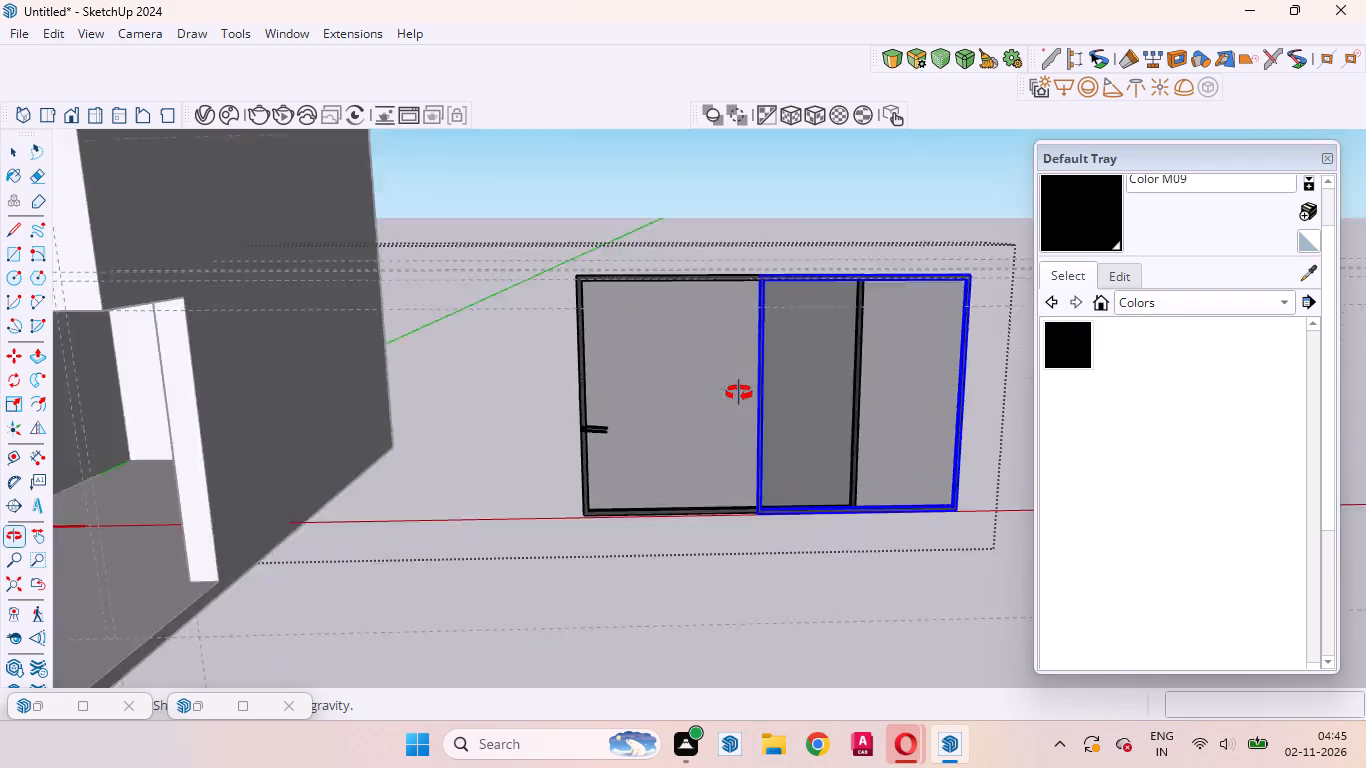
middle_drag(739, 393, 682, 326)
middle_drag(912, 398, 912, 500)
scroll(826, 426, up, 1)
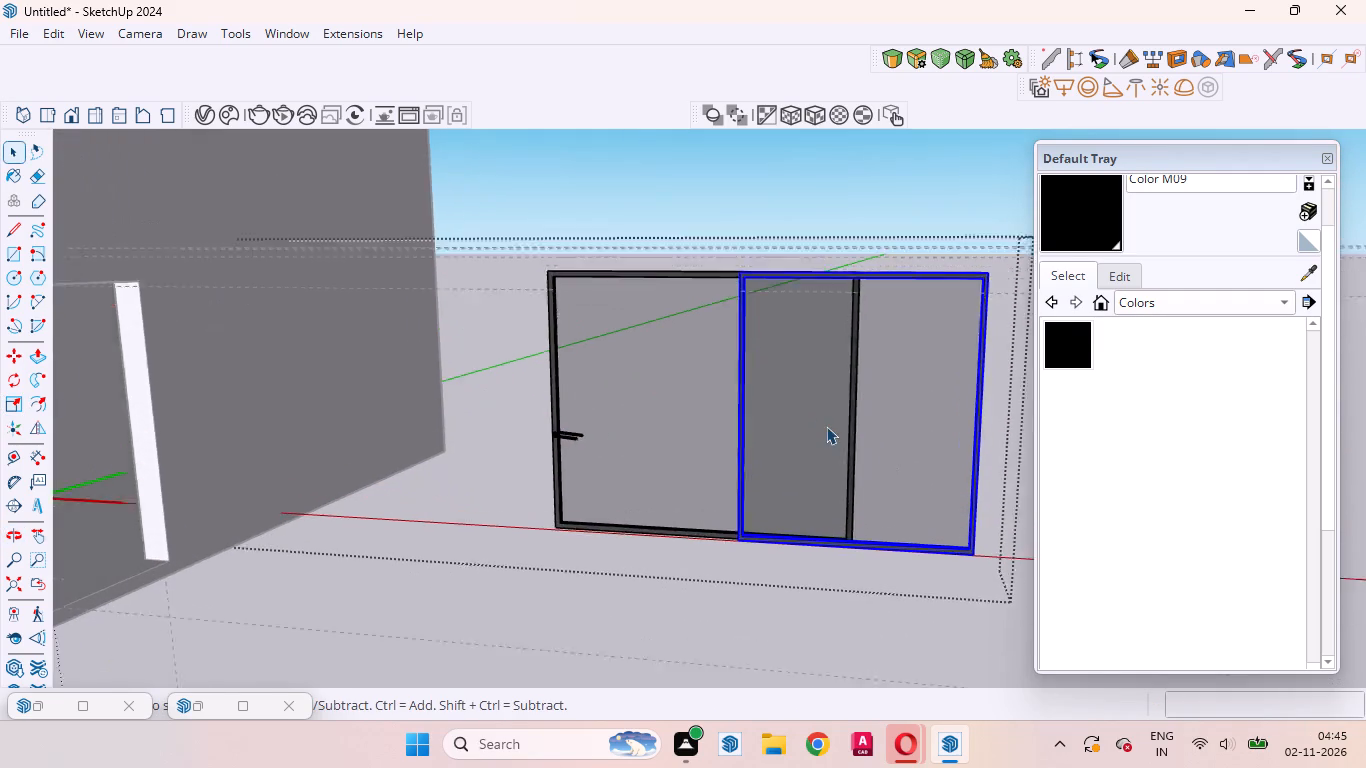
scroll(826, 426, up, 2)
scroll(936, 447, down, 2)
scroll(936, 447, up, 1)
scroll(936, 447, down, 3)
click(708, 417)
middle_drag(656, 436, 697, 481)
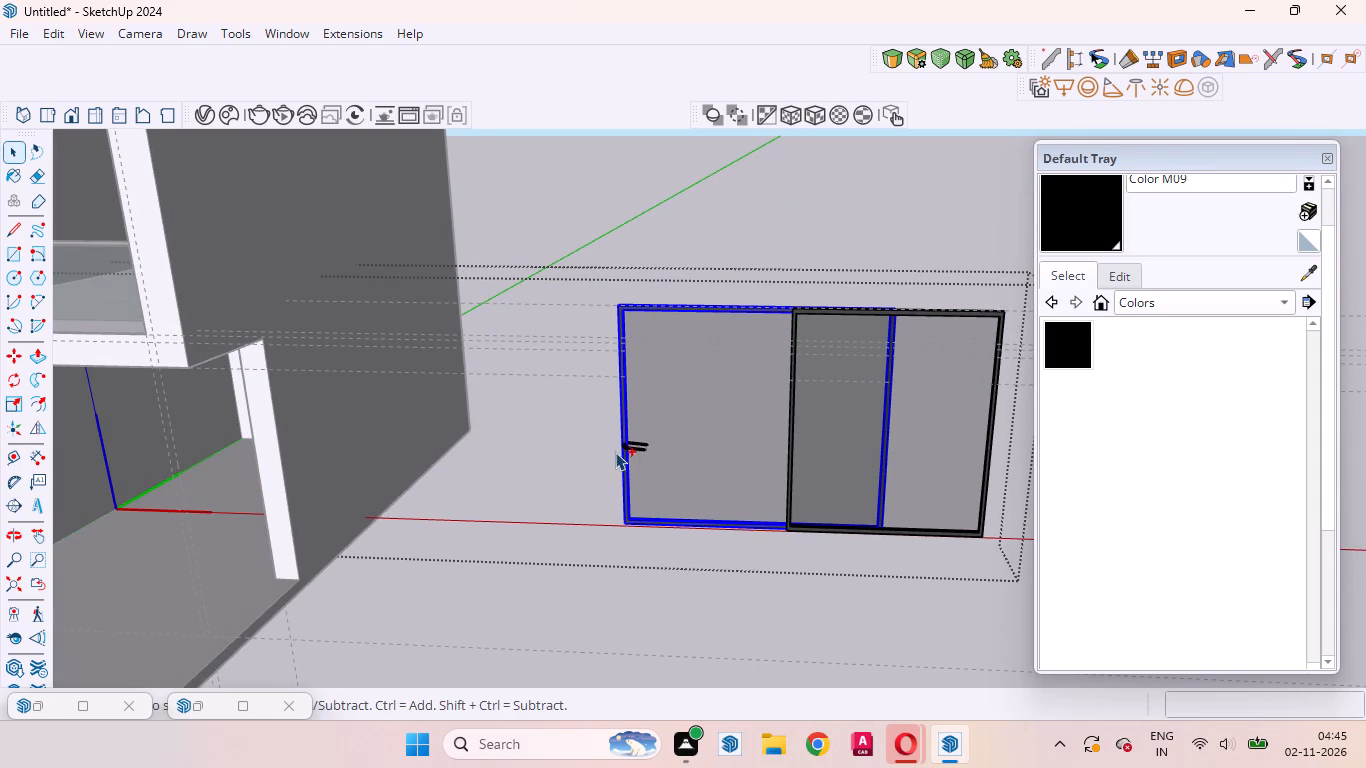
ctrl+scroll(625, 452, up, 9)
ctrl+click(647, 449)
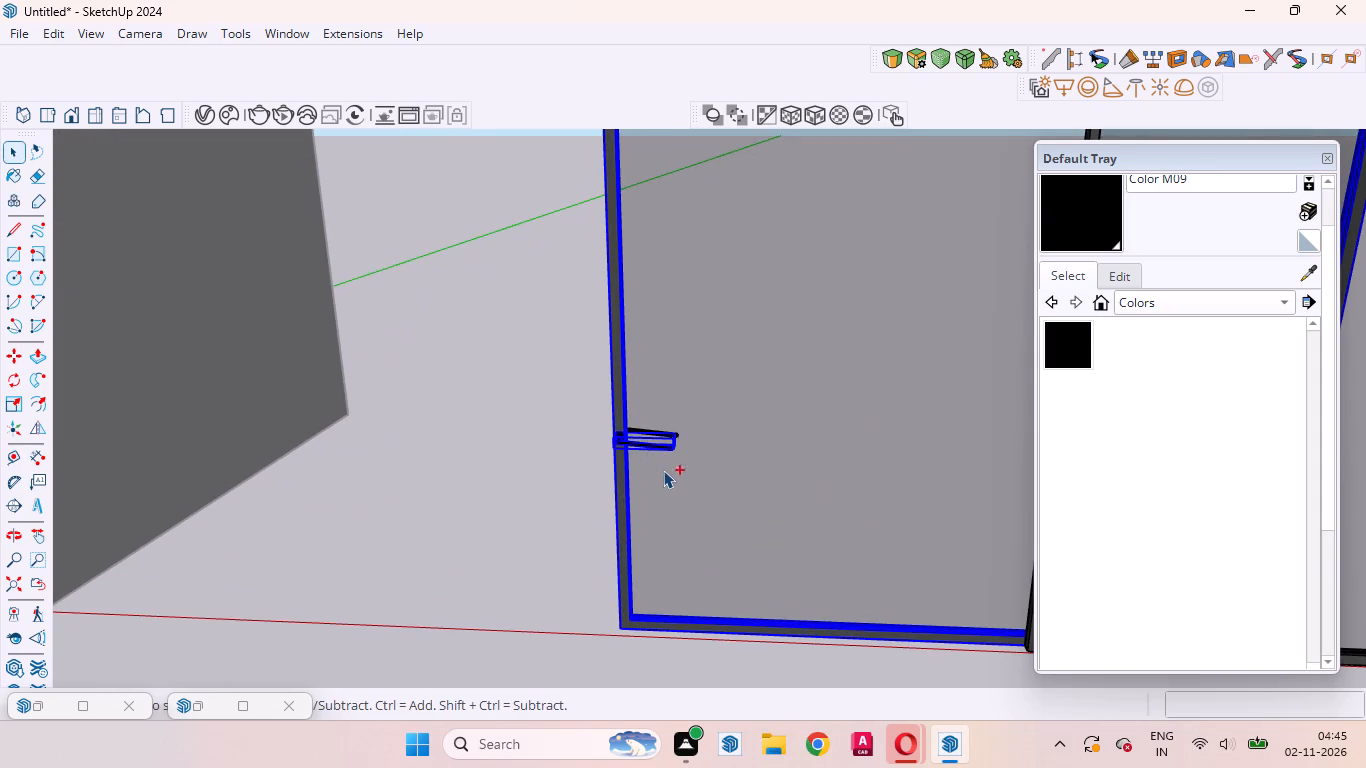
ctrl+scroll(667, 425, up, 4)
ctrl+middle_drag(598, 468, 1231, 688)
ctrl+scroll(1224, 651, up, 1)
ctrl+scroll(713, 381, up, 8)
ctrl+click(695, 367)
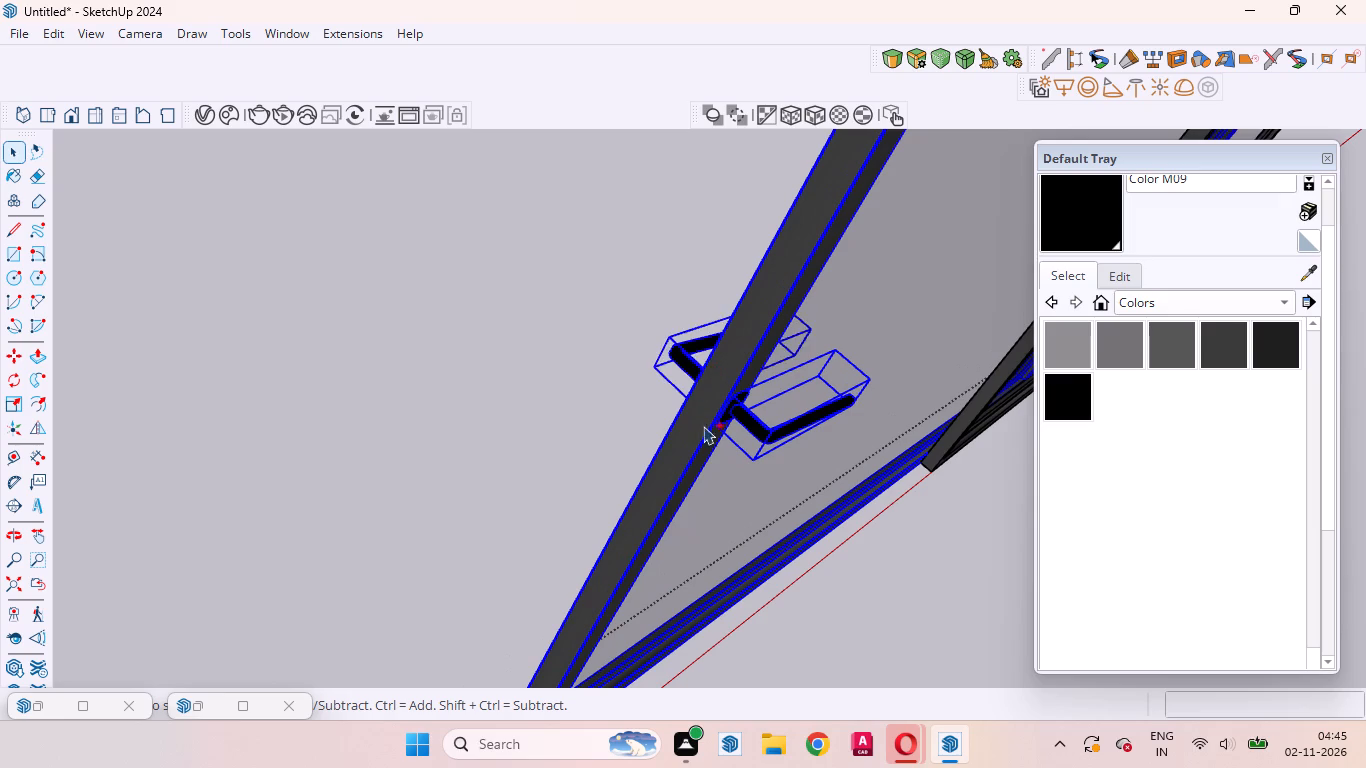
ctrl+middle_drag(703, 426, 559, 270)
ctrl+scroll(512, 305, down, 17)
ctrl+middle_drag(691, 504, 683, 506)
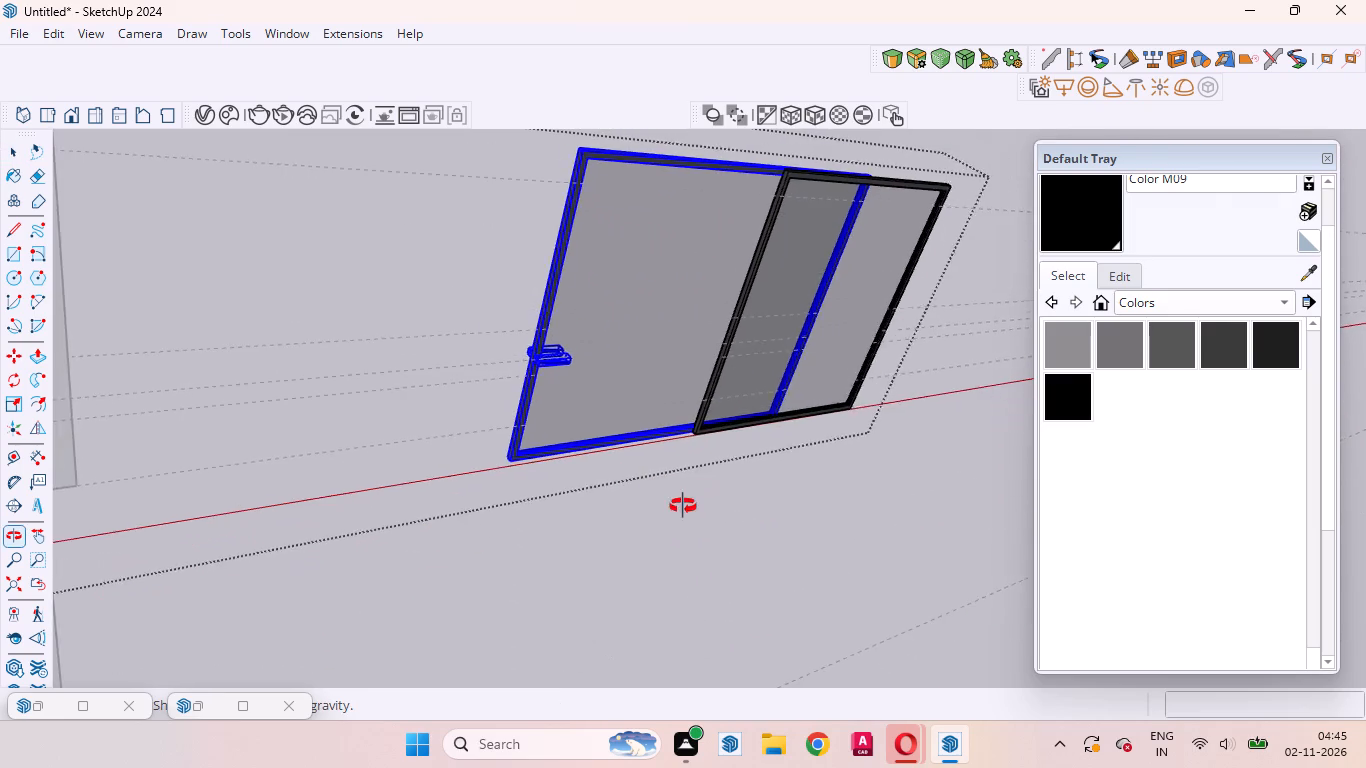
ctrl+middle_drag(683, 506, 513, 315)
ctrl+scroll(596, 501, down, 8)
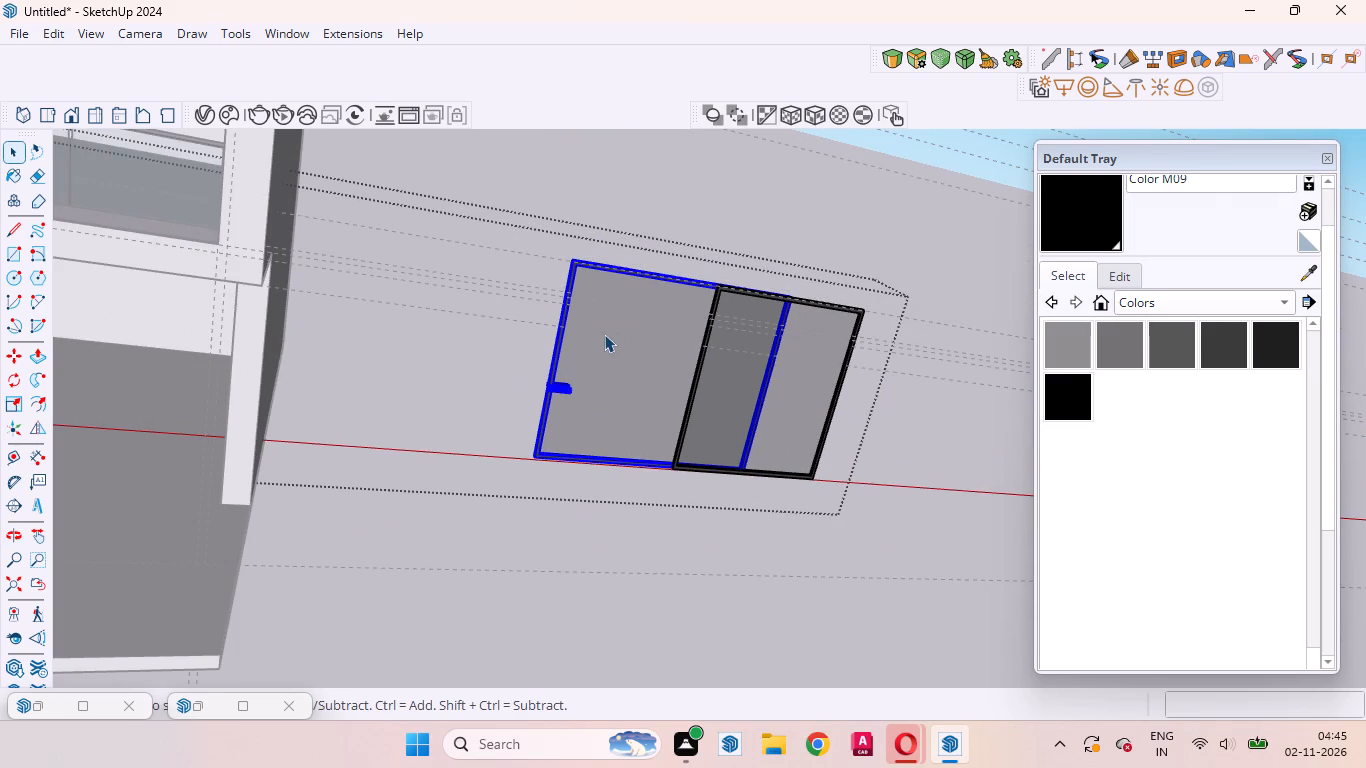
key(s)
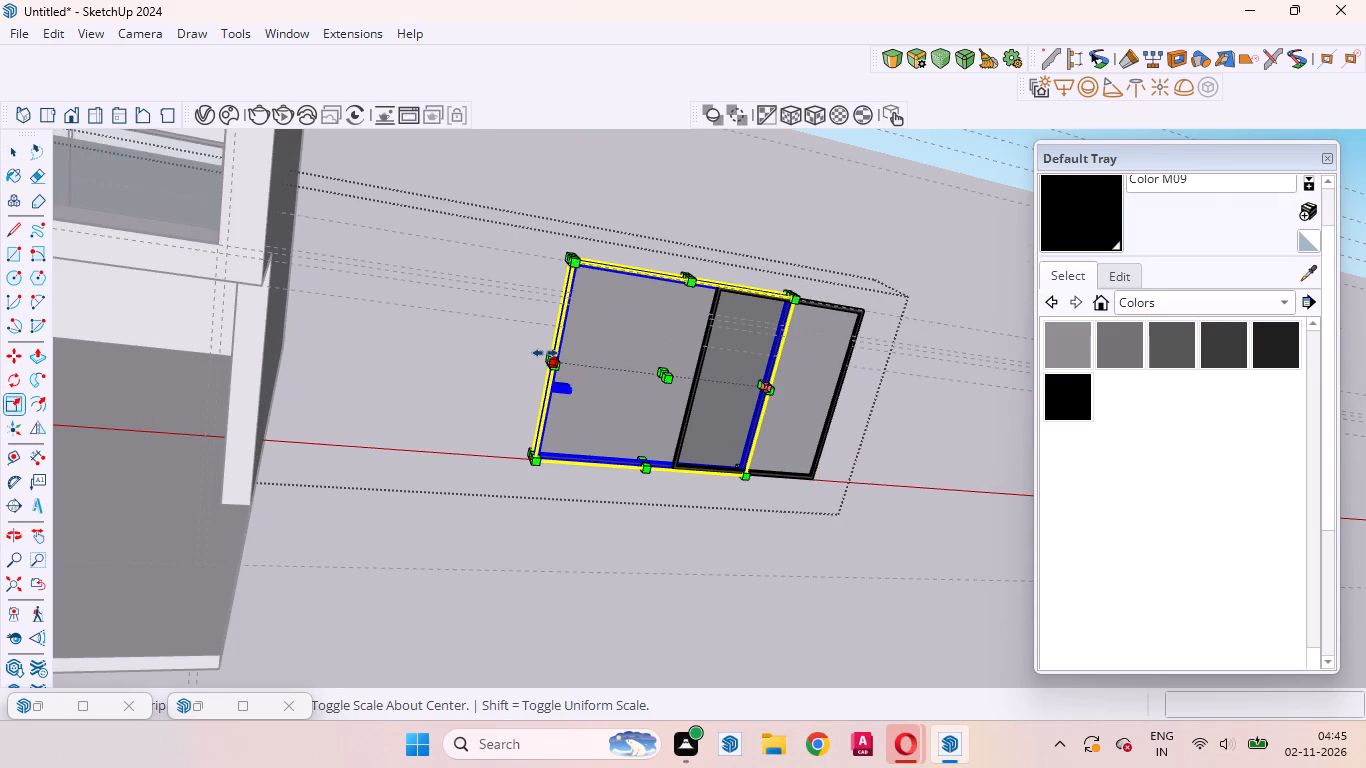
click(545, 353)
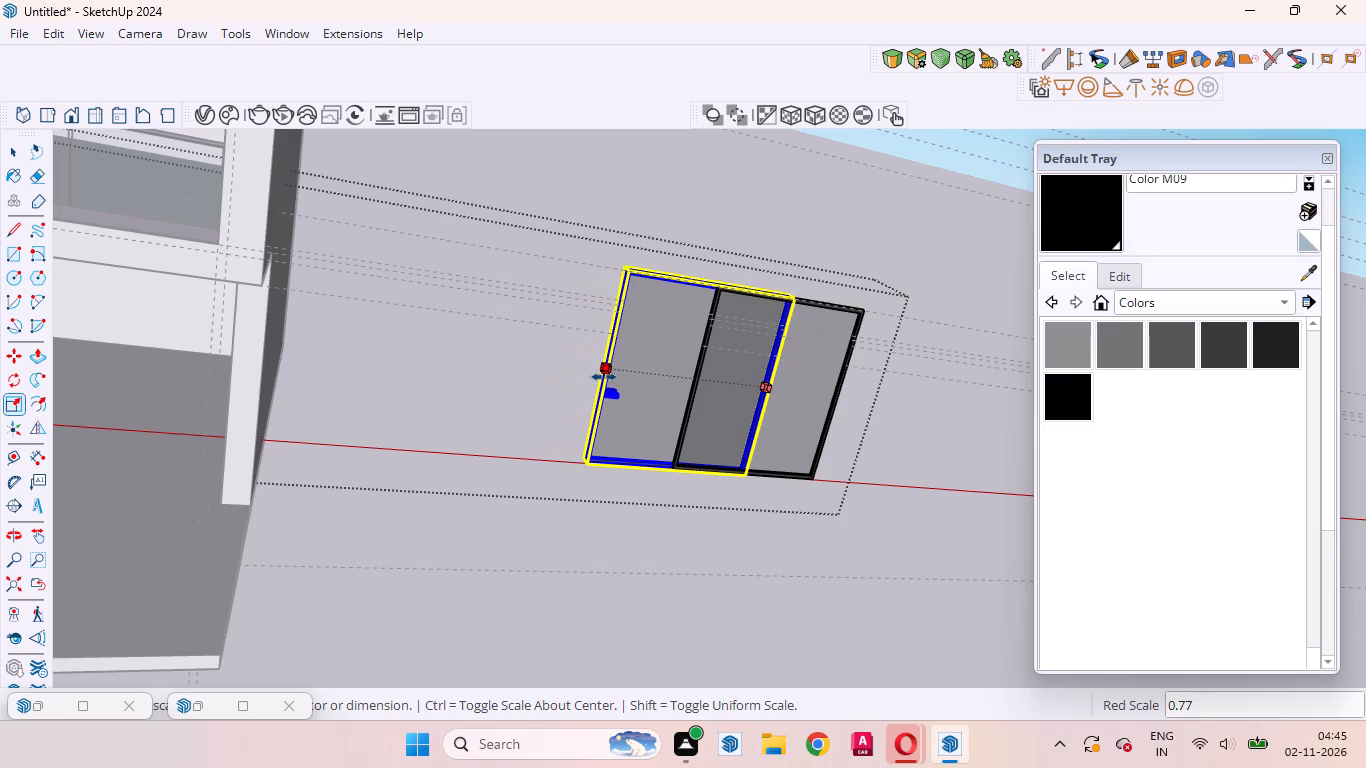
click(604, 377)
middle_drag(815, 498, 640, 404)
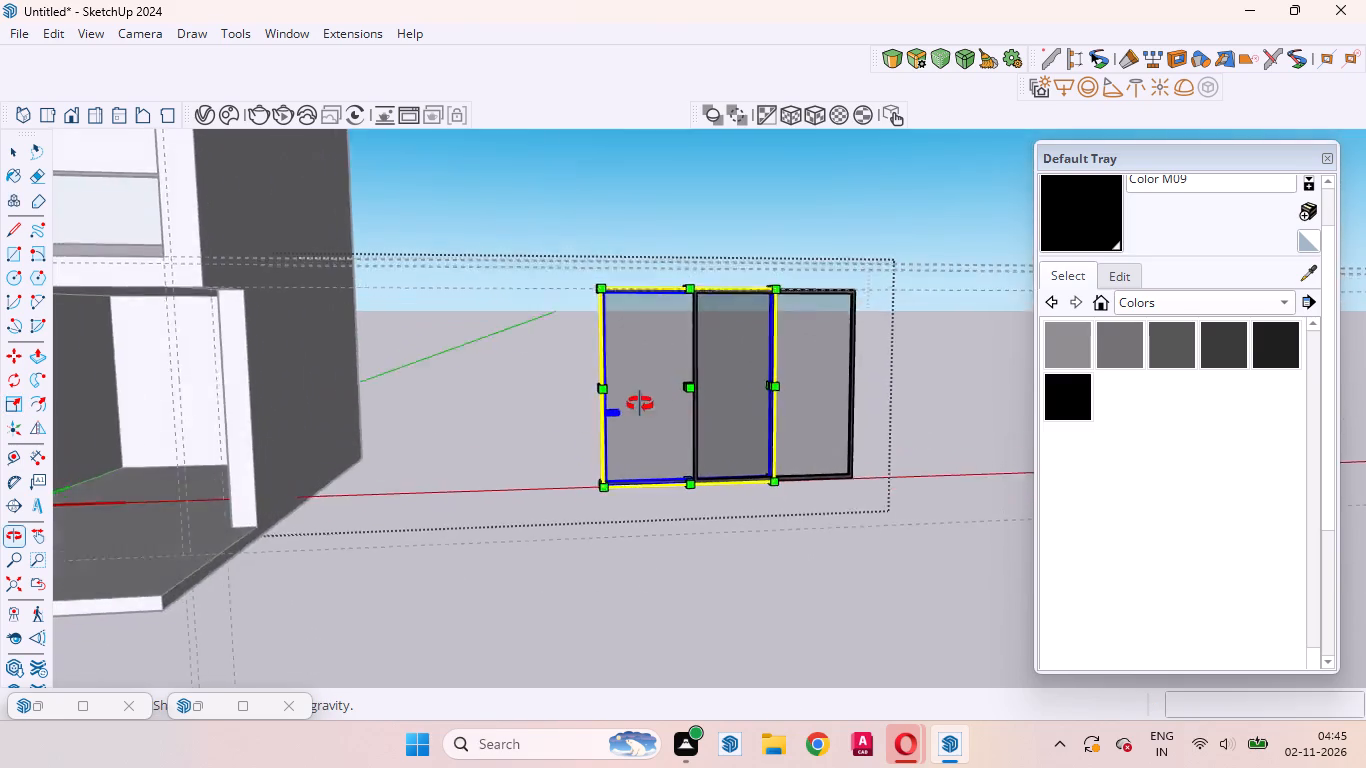
middle_drag(640, 404, 570, 465)
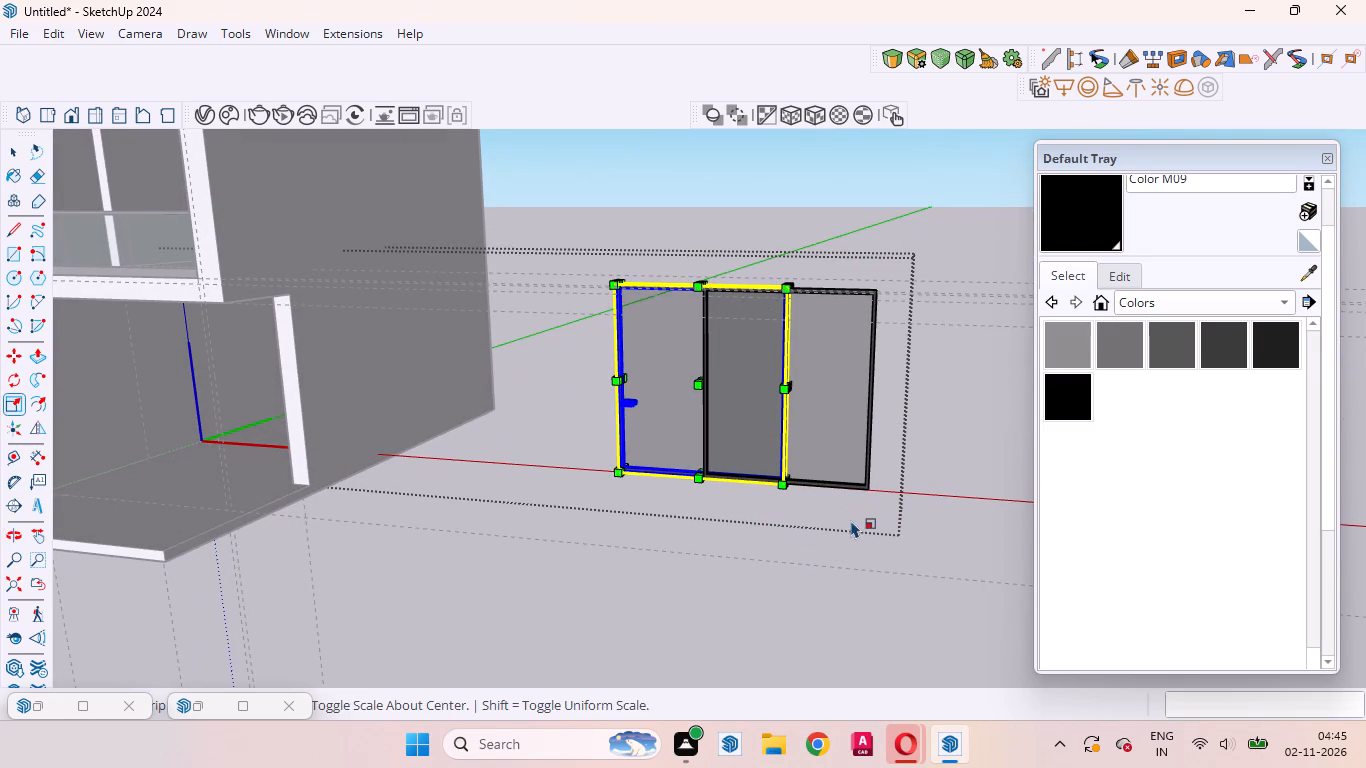
key(space)
click(835, 552)
Inspect the resized panels of the sliding window from several angles, checking how they overlap and line up.
scroll(909, 552, down, 10)
middle_drag(760, 487, 839, 440)
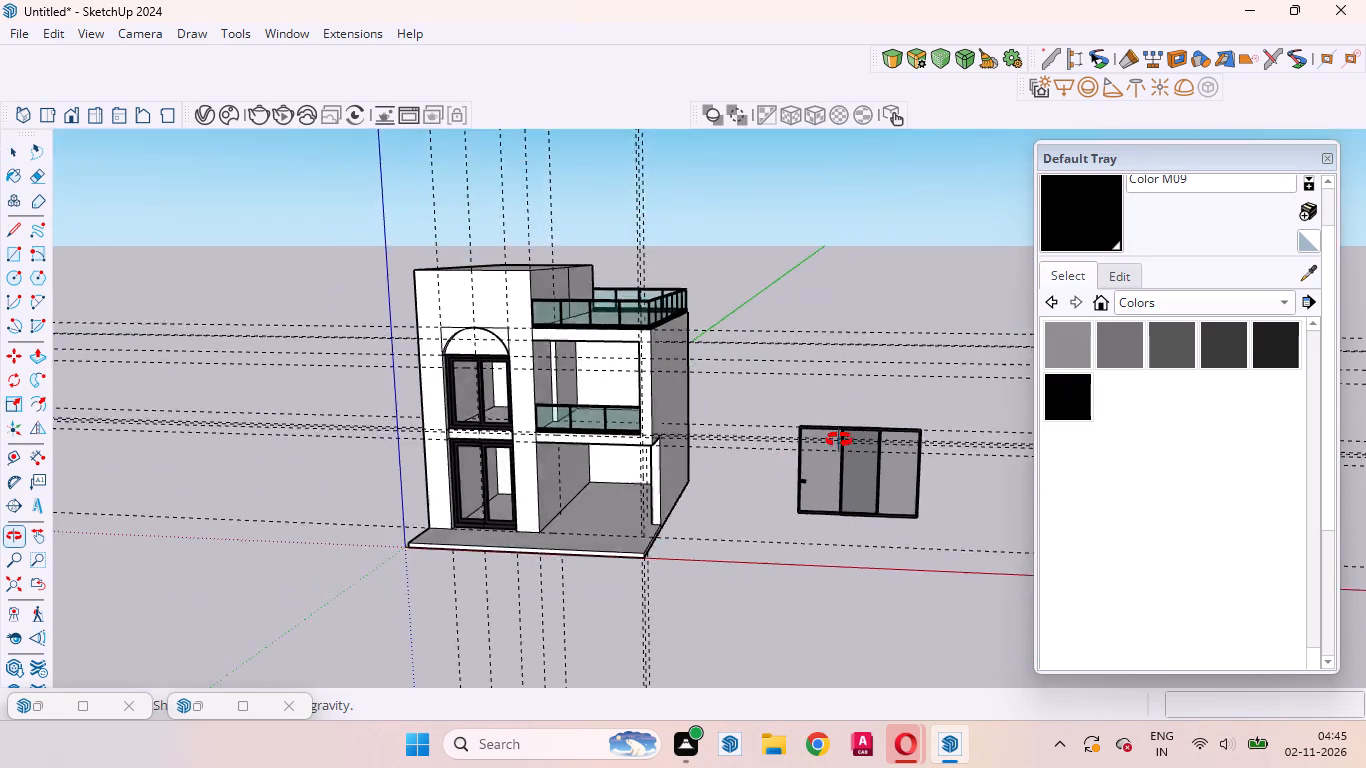
middle_drag(839, 440, 882, 397)
scroll(883, 459, up, 10)
middle_drag(884, 489, 776, 609)
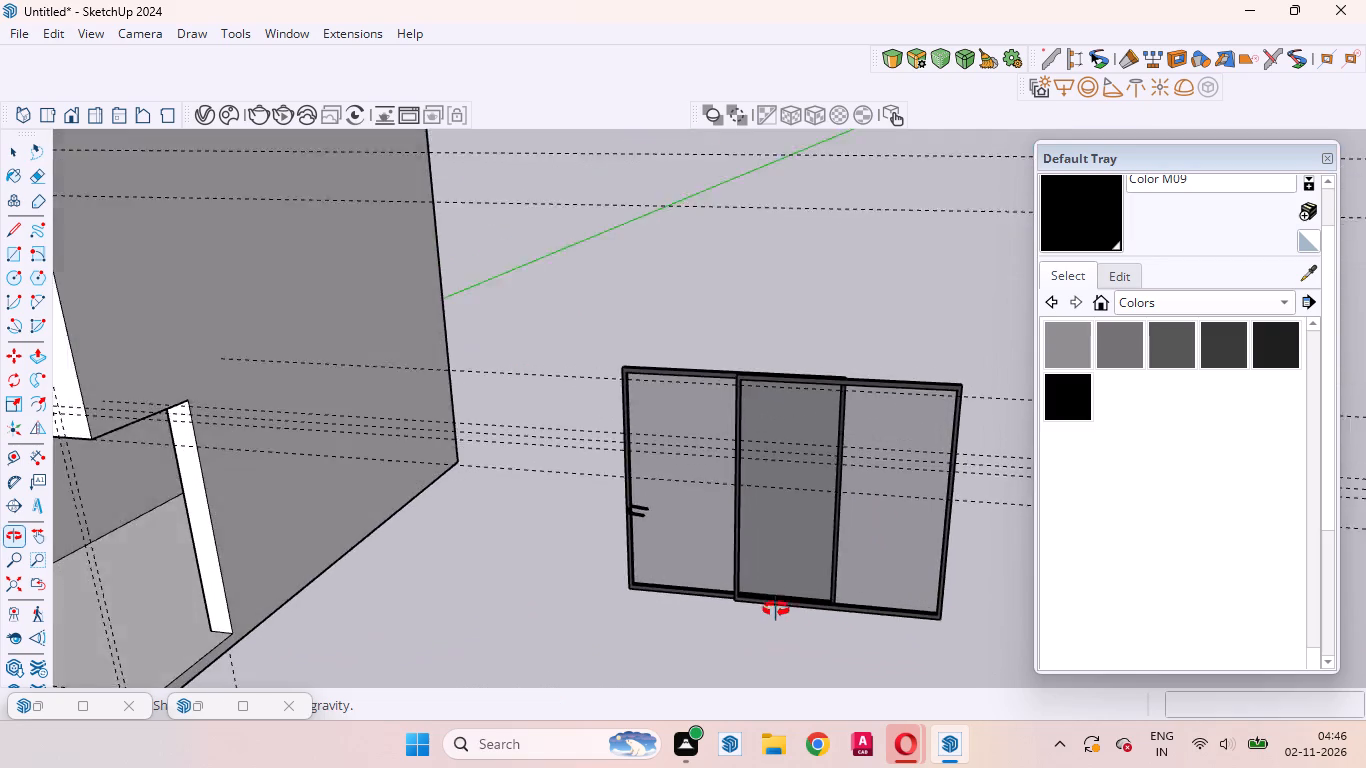
middle_drag(776, 609, 773, 584)
scroll(756, 498, up, 5)
middle_drag(712, 503, 783, 614)
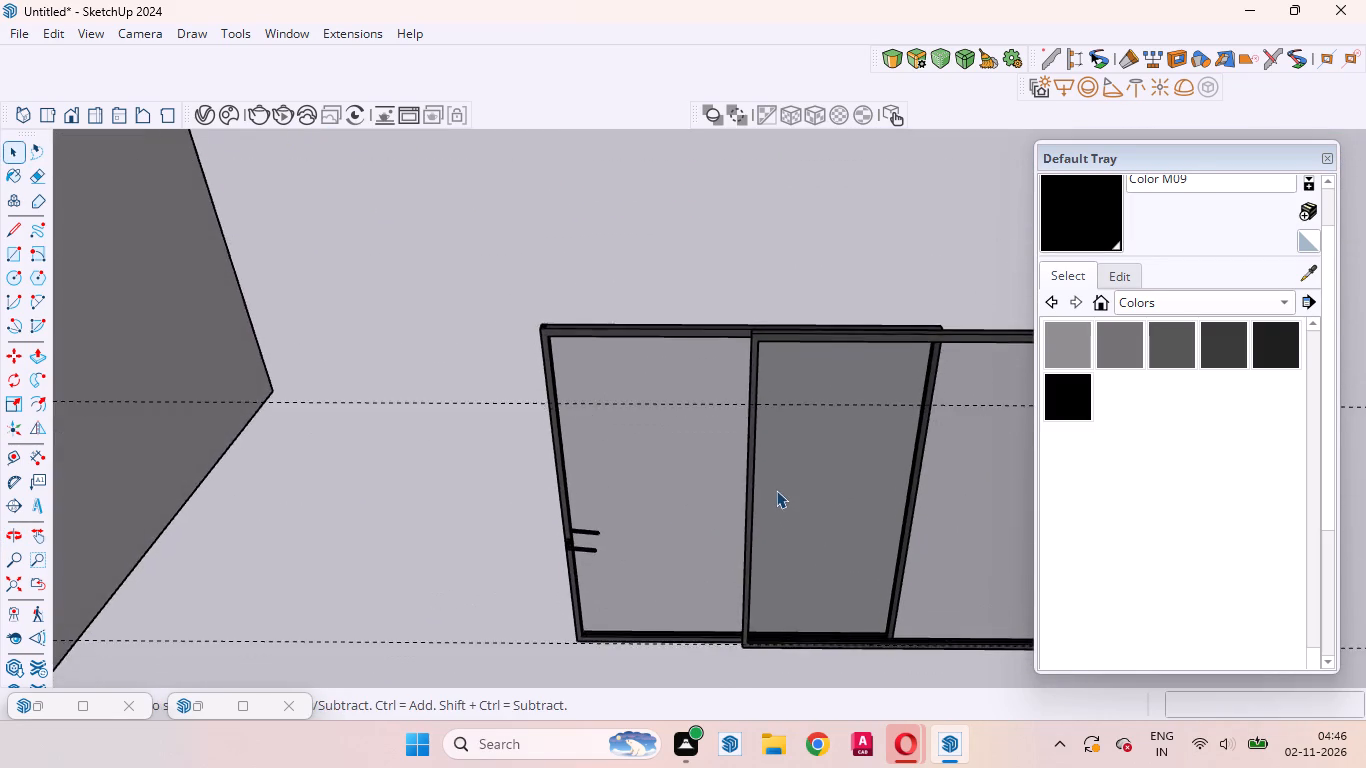
scroll(776, 490, up, 4)
scroll(707, 525, down, 10)
scroll(896, 613, up, 4)
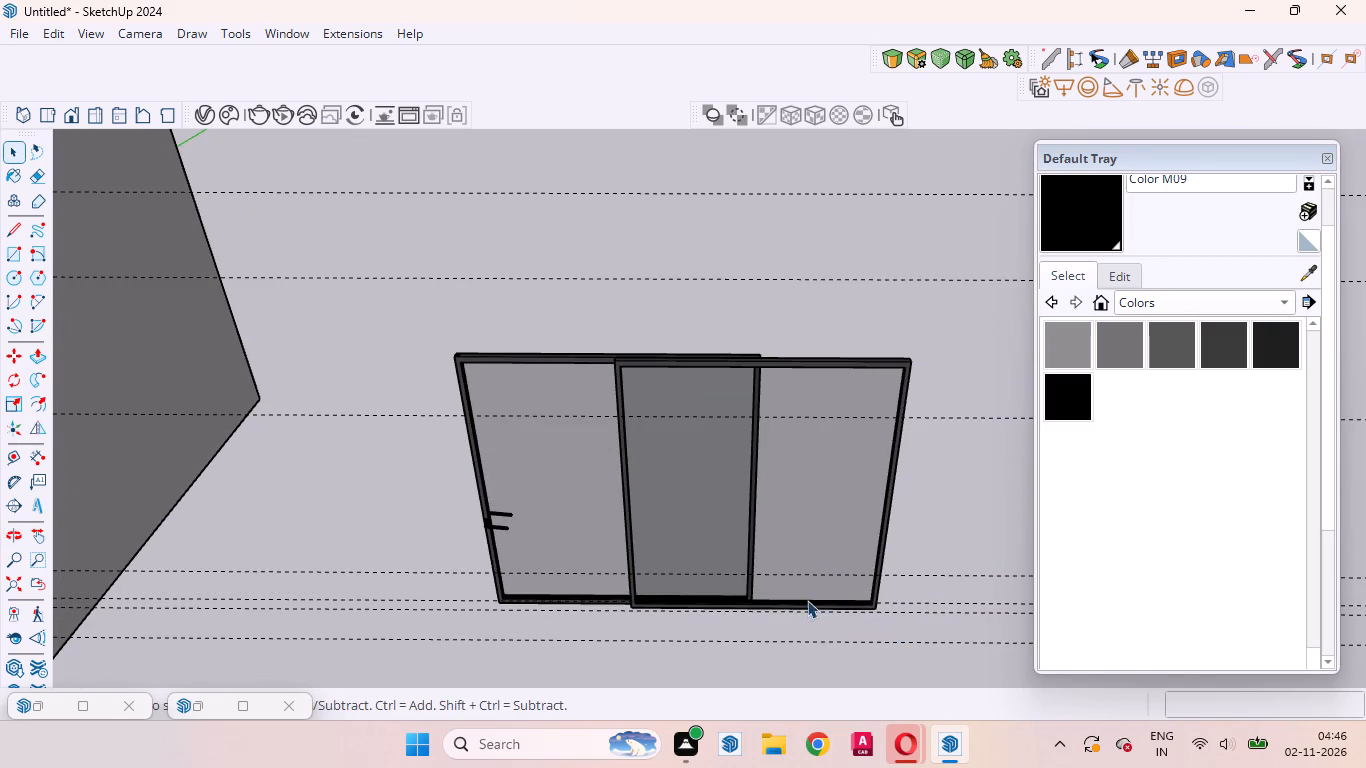
scroll(758, 612, up, 1)
middle_drag(758, 612, 787, 437)
scroll(502, 646, up, 3)
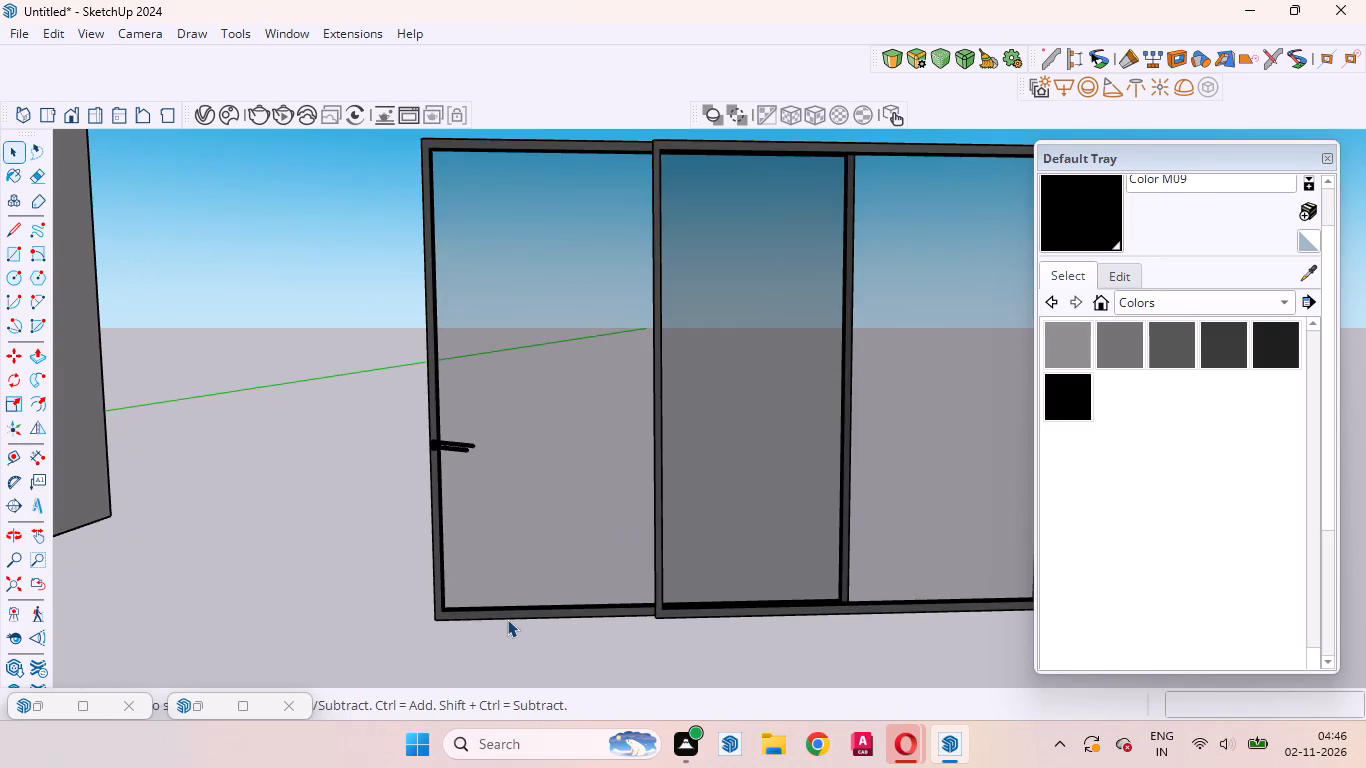
Inside the sliding window, move the handled panel with both handles about 8" along the red axis away from the house, then leave the group.
click(507, 618)
click(500, 611)
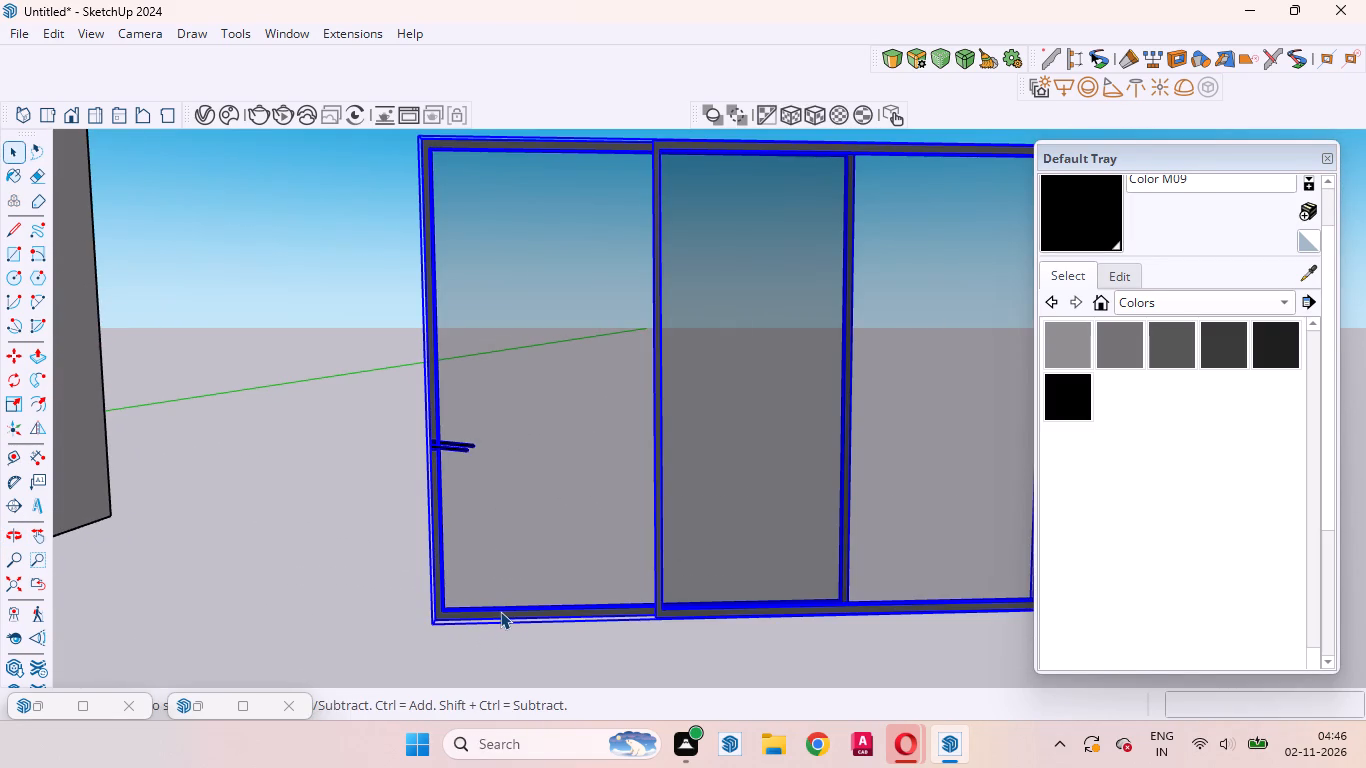
double_click(500, 619)
click(500, 616)
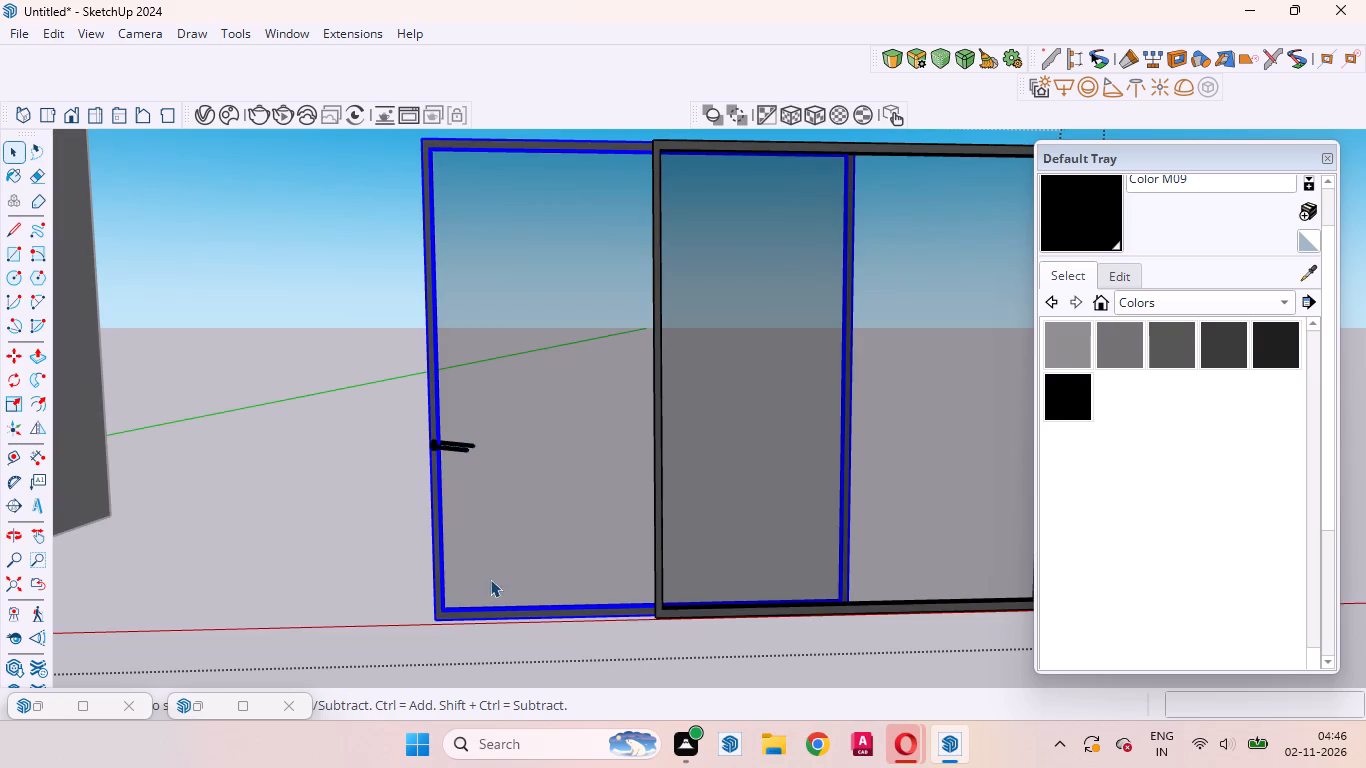
ctrl+click(460, 447)
ctrl+middle_drag(394, 454, 471, 529)
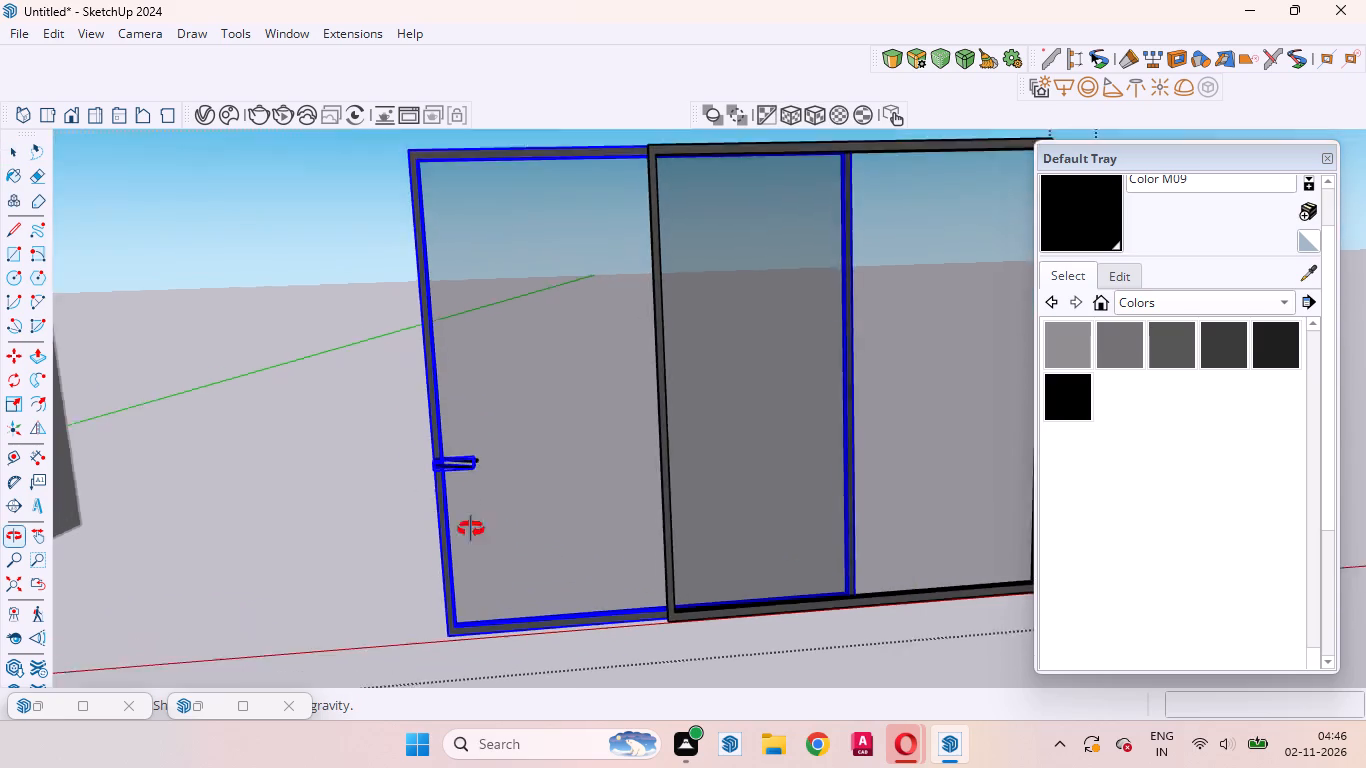
ctrl+middle_drag(471, 529, 1069, 522)
ctrl+scroll(609, 526, up, 9)
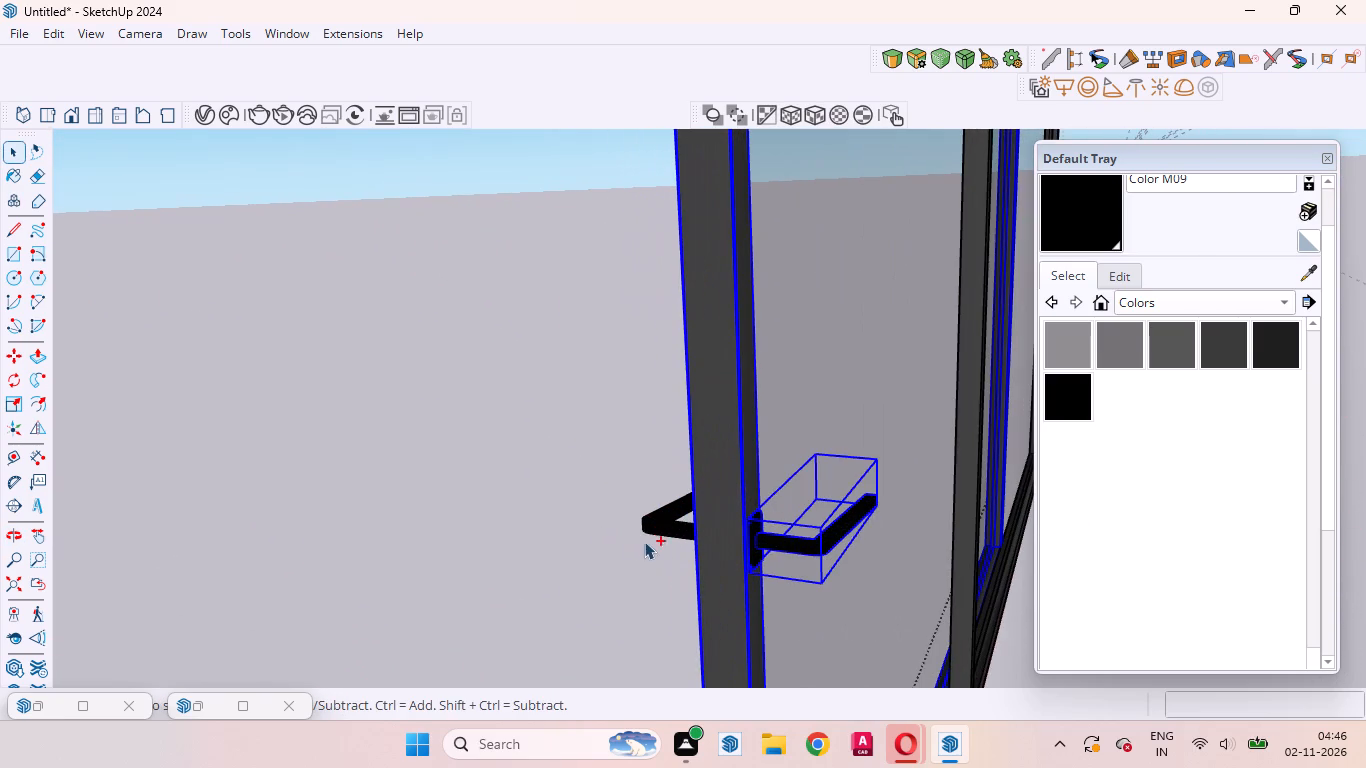
ctrl+click(668, 534)
ctrl+middle_drag(648, 574, 230, 403)
ctrl+scroll(406, 445, down, 7)
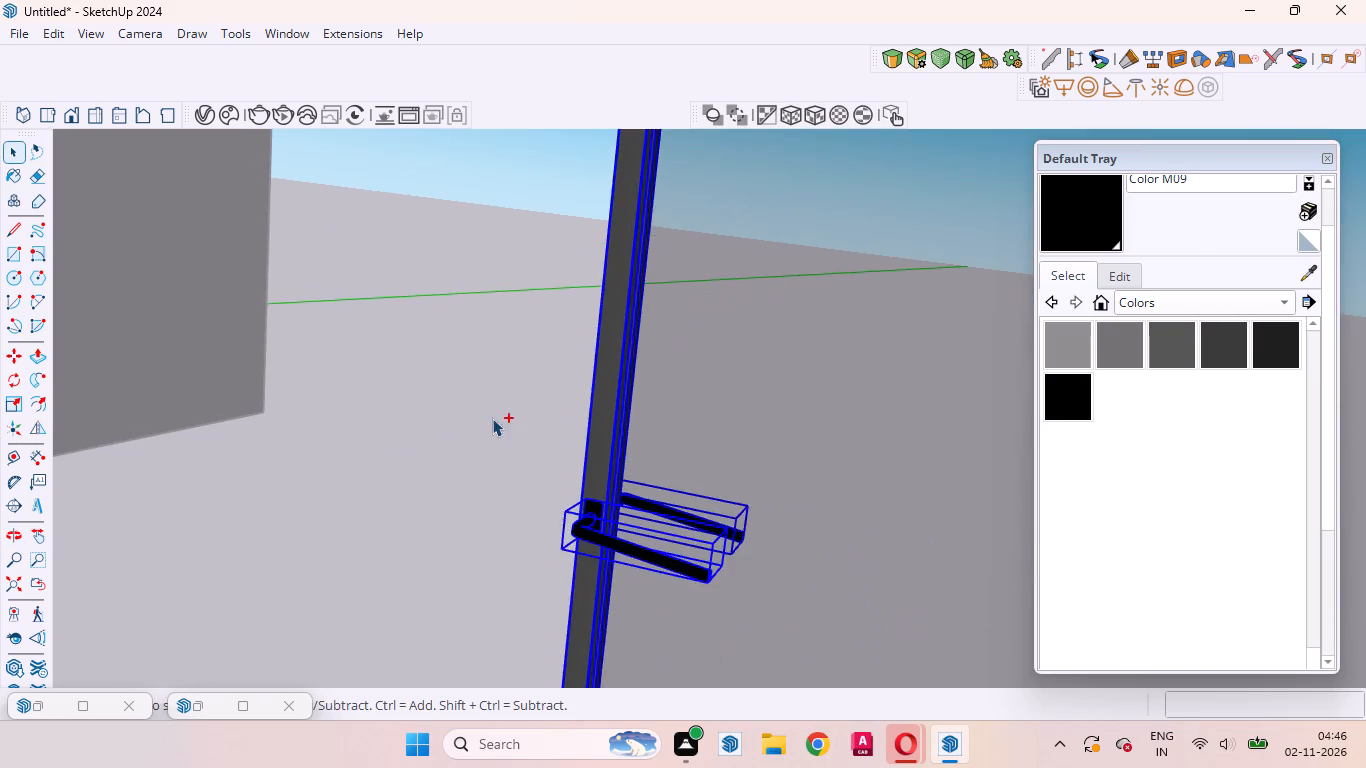
ctrl+scroll(492, 418, down, 20)
ctrl+scroll(492, 418, down, 8)
ctrl+middle_drag(774, 520, 991, 575)
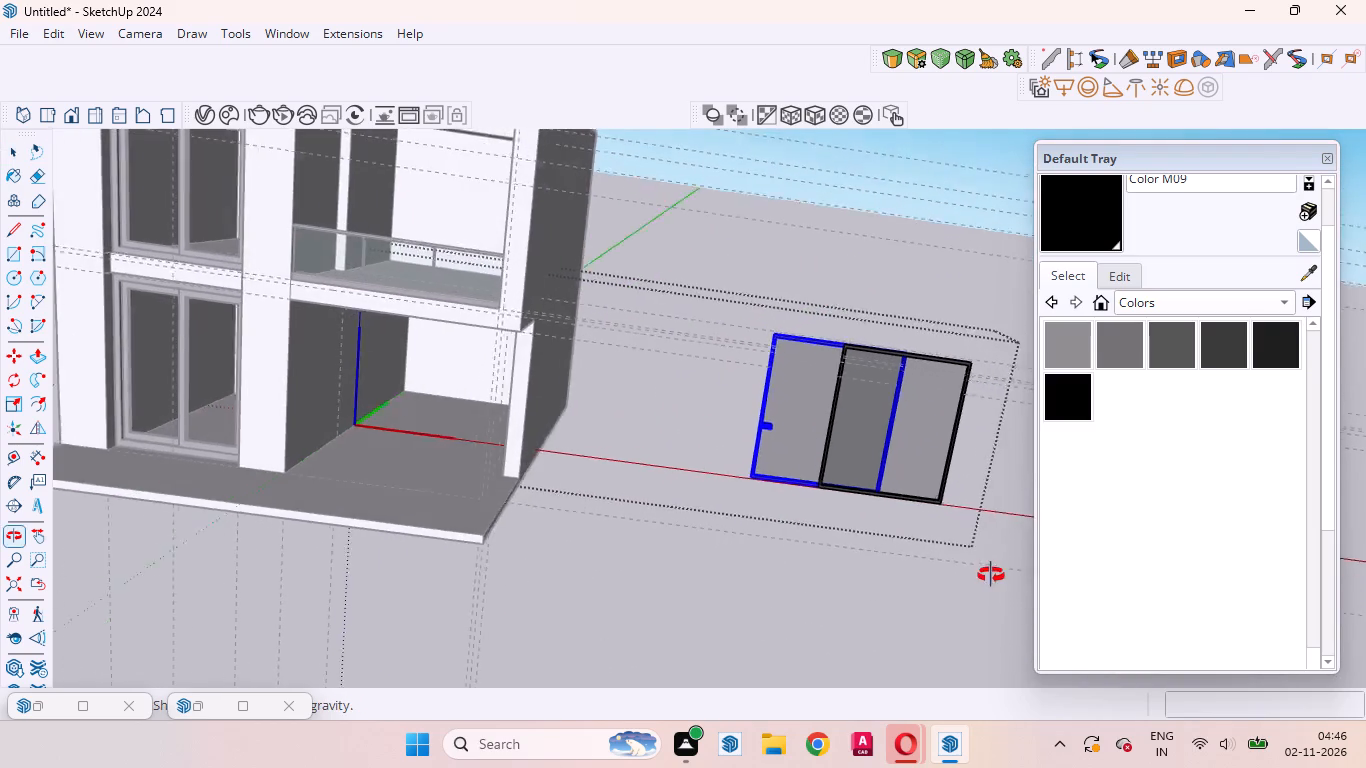
ctrl+middle_drag(991, 575, 992, 569)
ctrl+scroll(843, 443, up, 15)
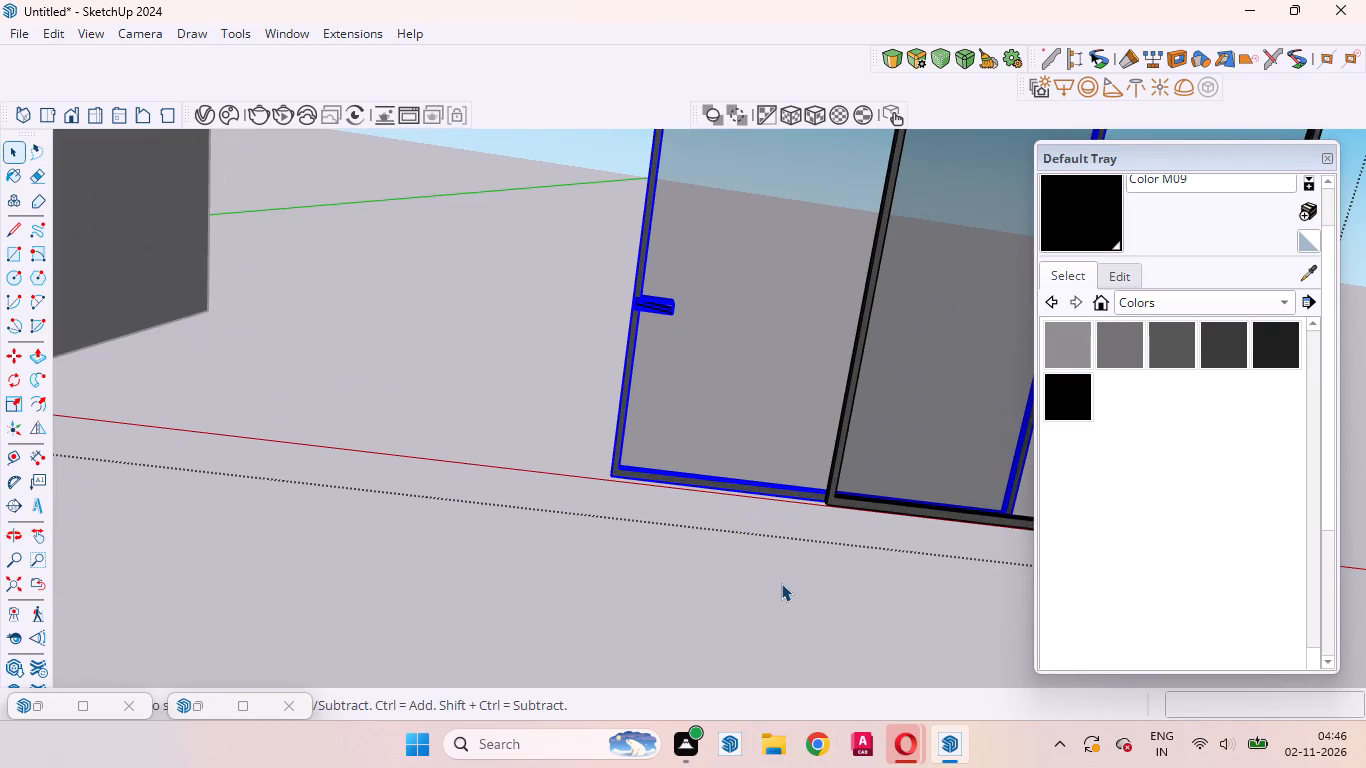
key(m)
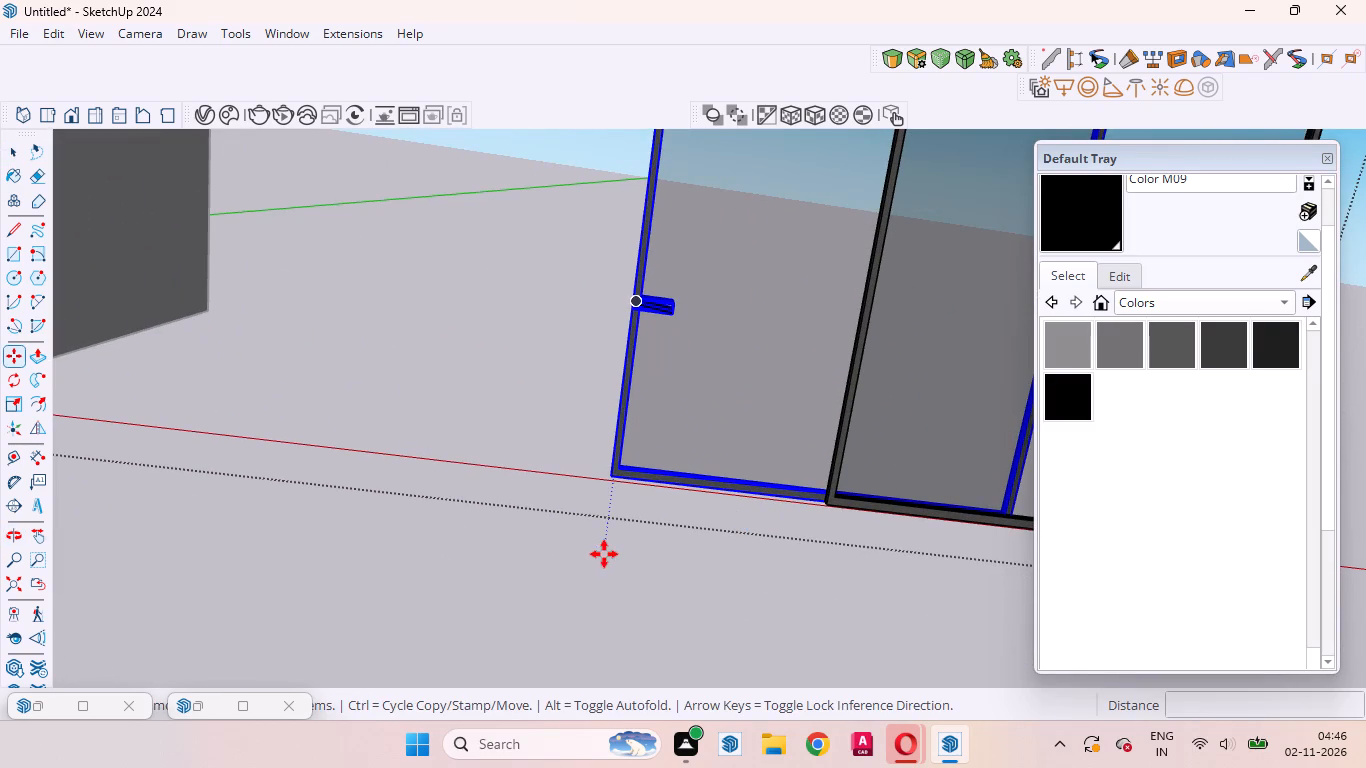
click(585, 564)
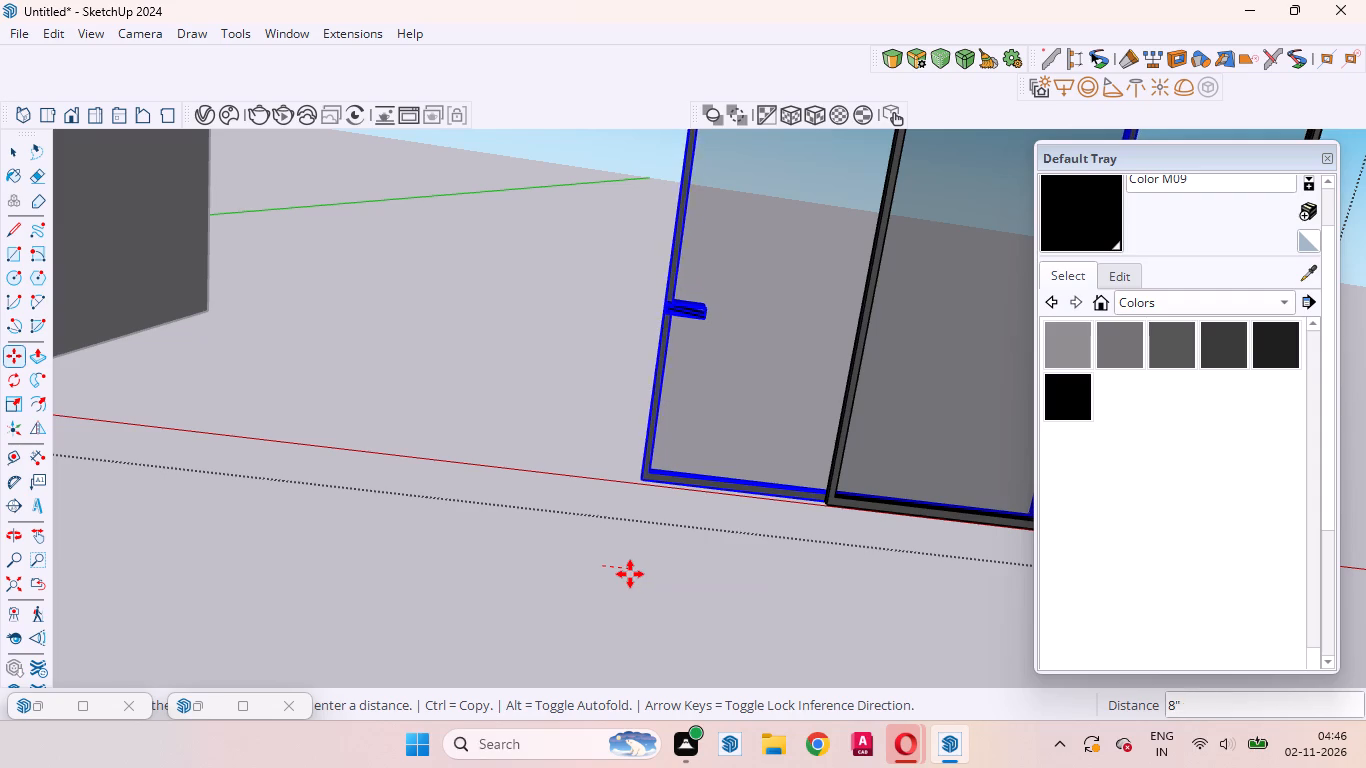
click(630, 574)
key(space)
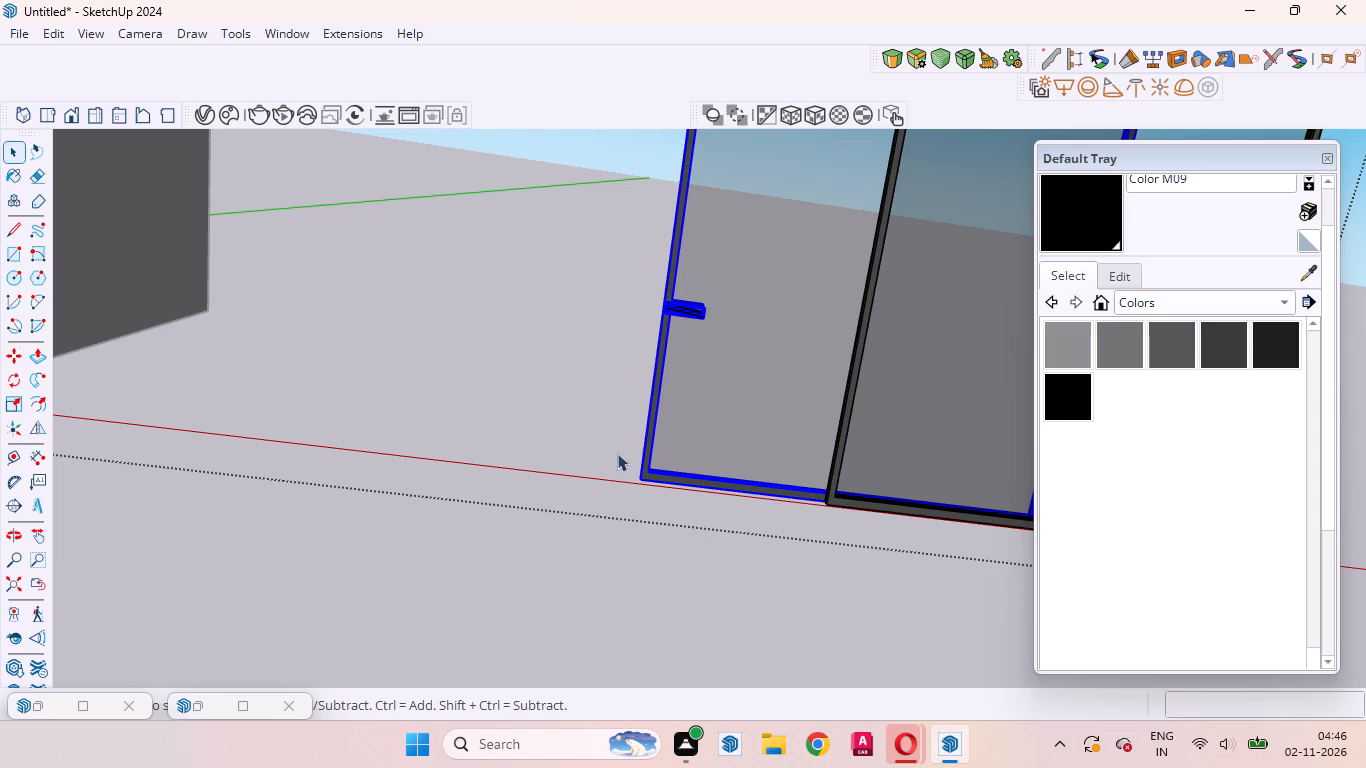
click(574, 438)
scroll(523, 534, down, 11)
middle_drag(593, 589, 519, 509)
click(720, 456)
scroll(730, 641, down, 4)
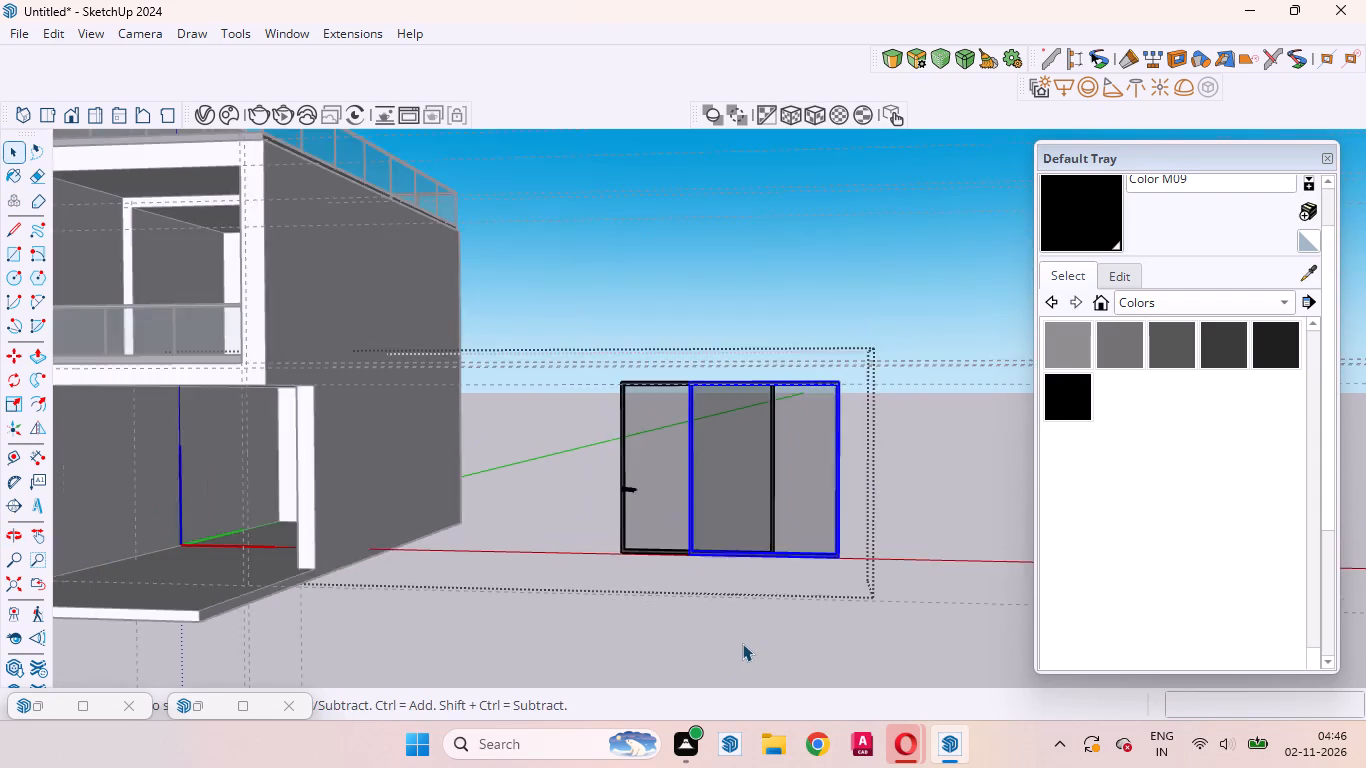
scroll(742, 643, down, 5)
click(939, 640)
click(937, 626)
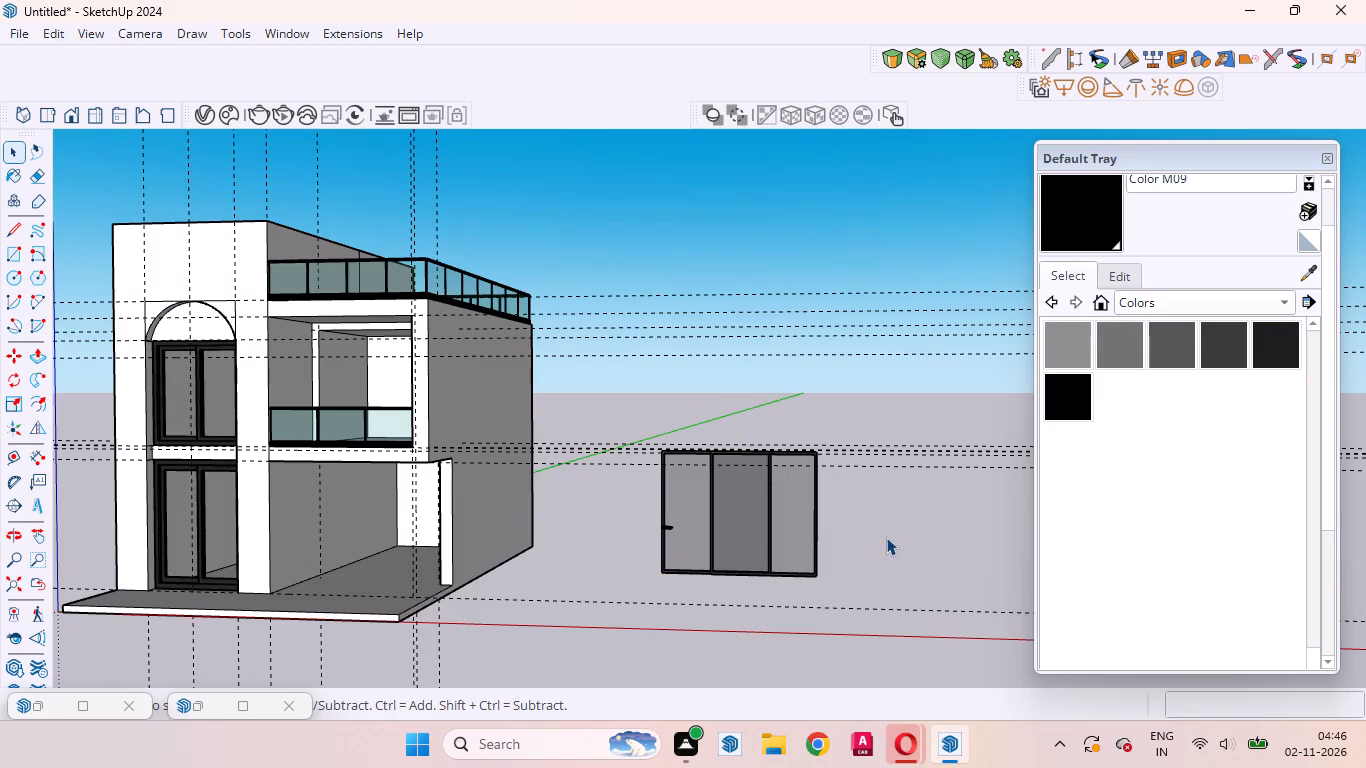
Select the whole sliding window group standing beside the house.
click(706, 520)
middle_drag(691, 546, 801, 684)
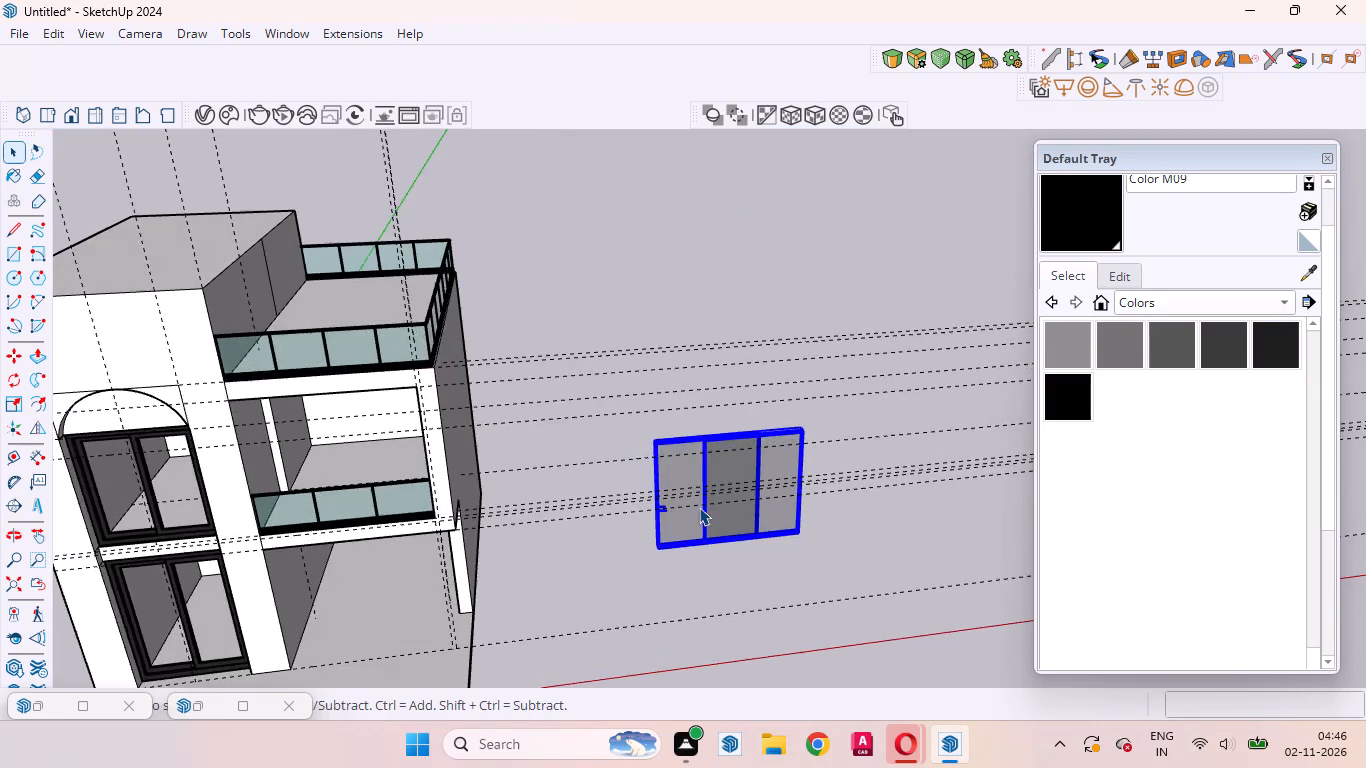
scroll(692, 502, up, 20)
scroll(692, 502, up, 12)
middle_drag(674, 584, 694, 611)
scroll(677, 588, up, 1)
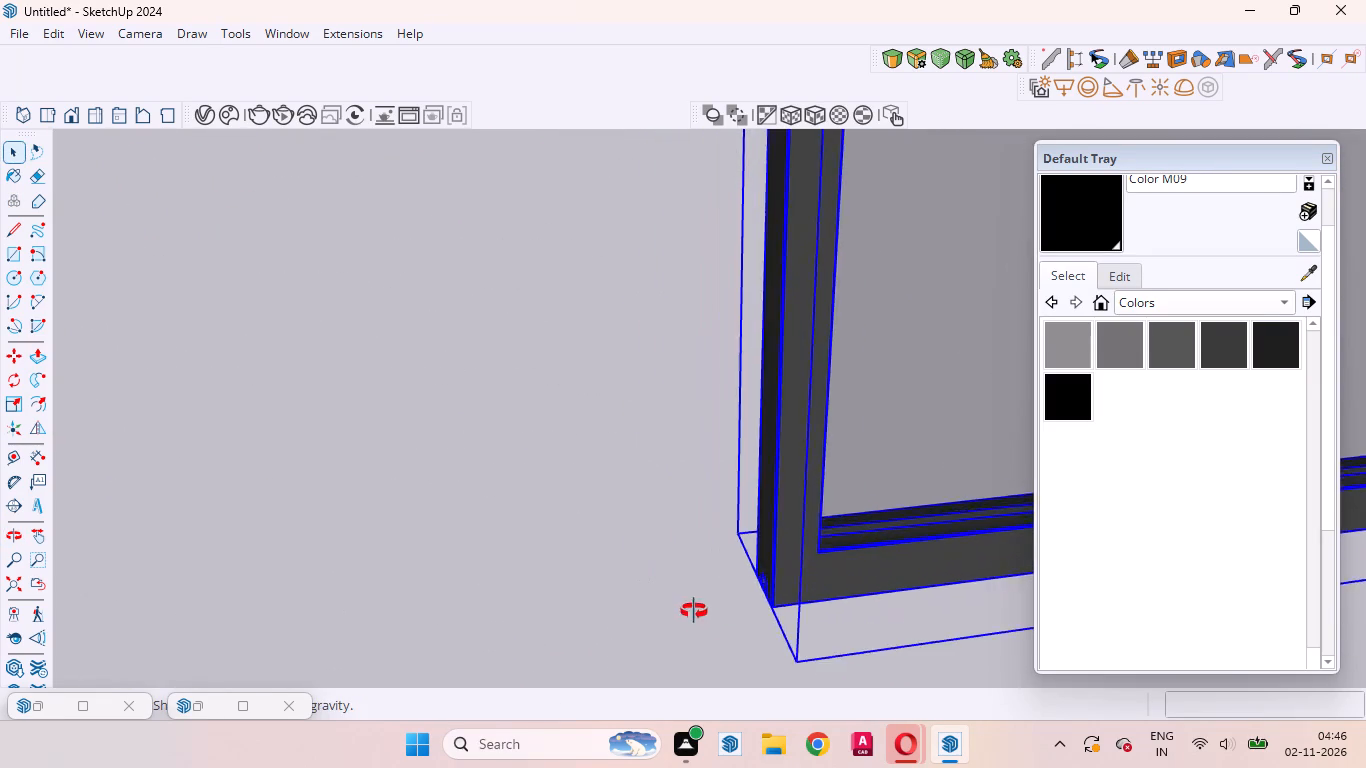
middle_drag(694, 611, 955, 664)
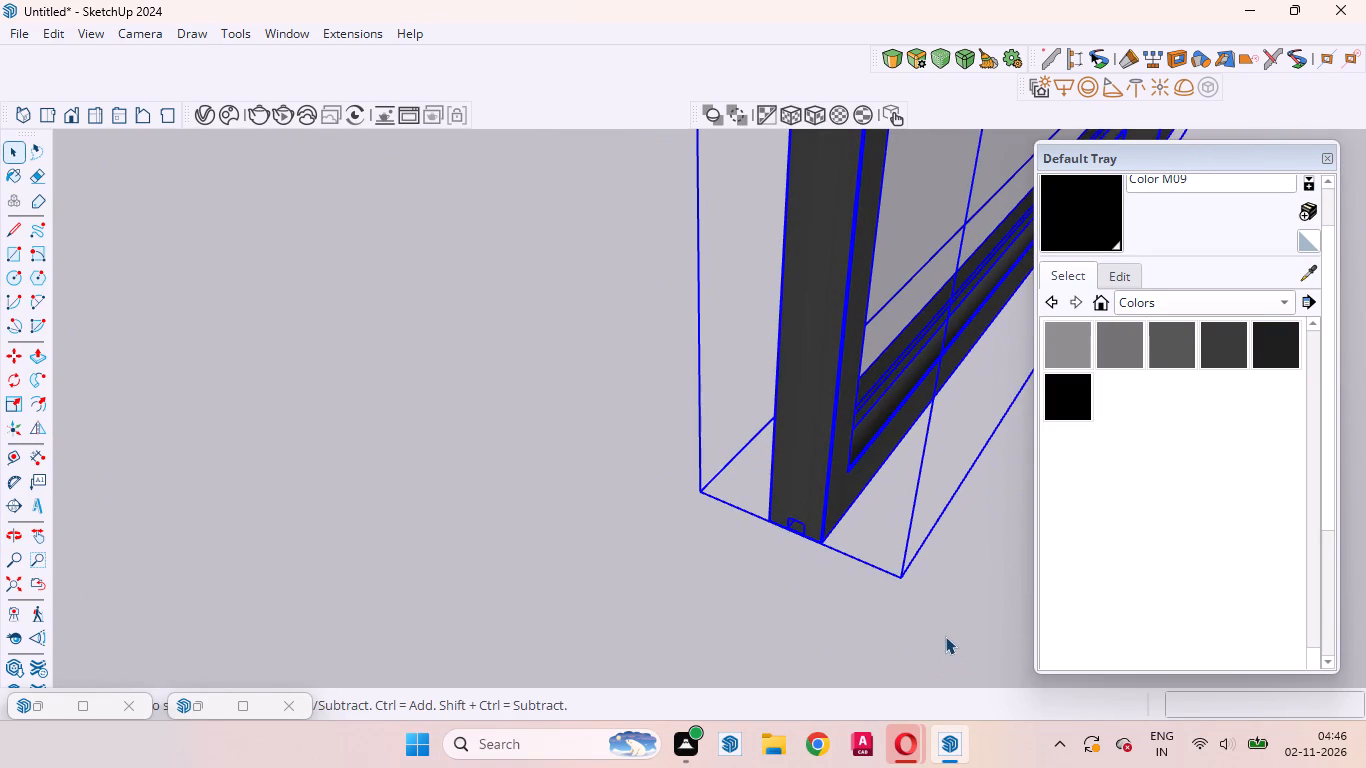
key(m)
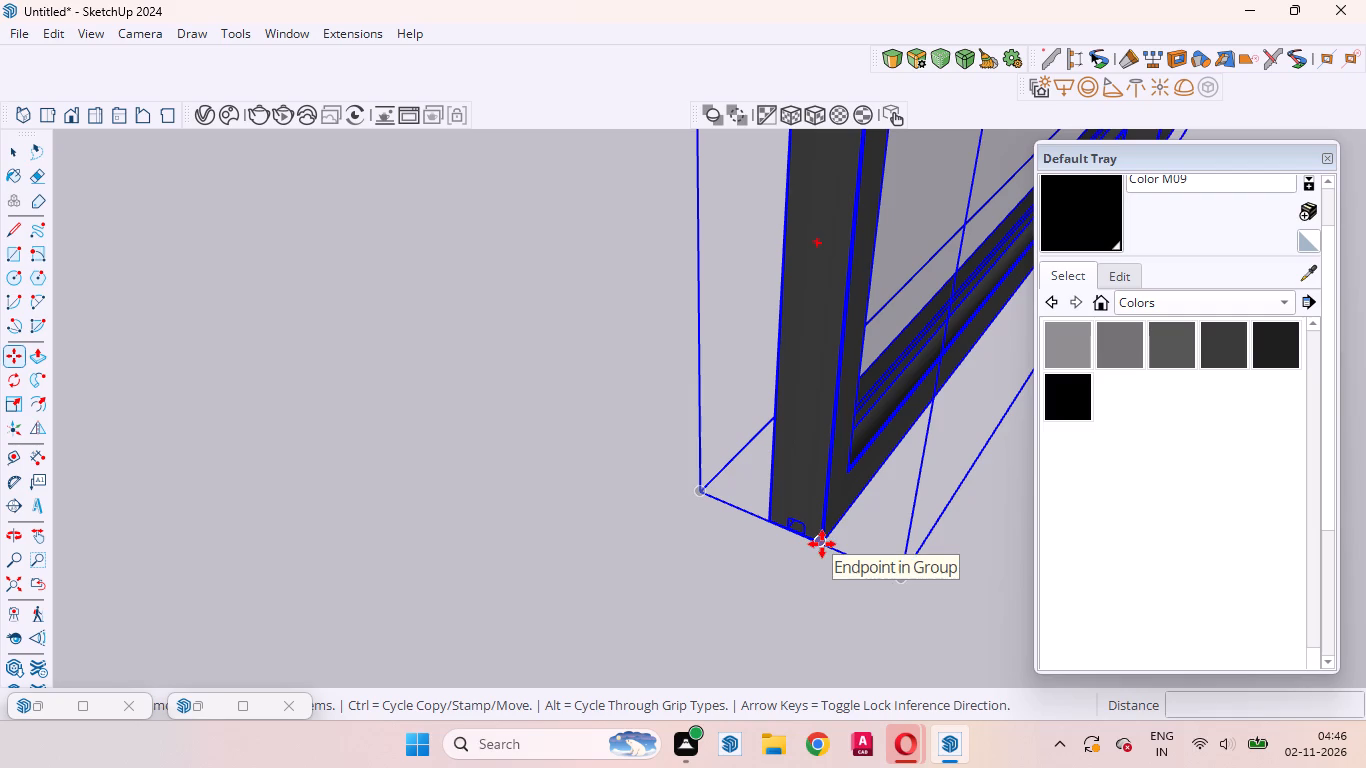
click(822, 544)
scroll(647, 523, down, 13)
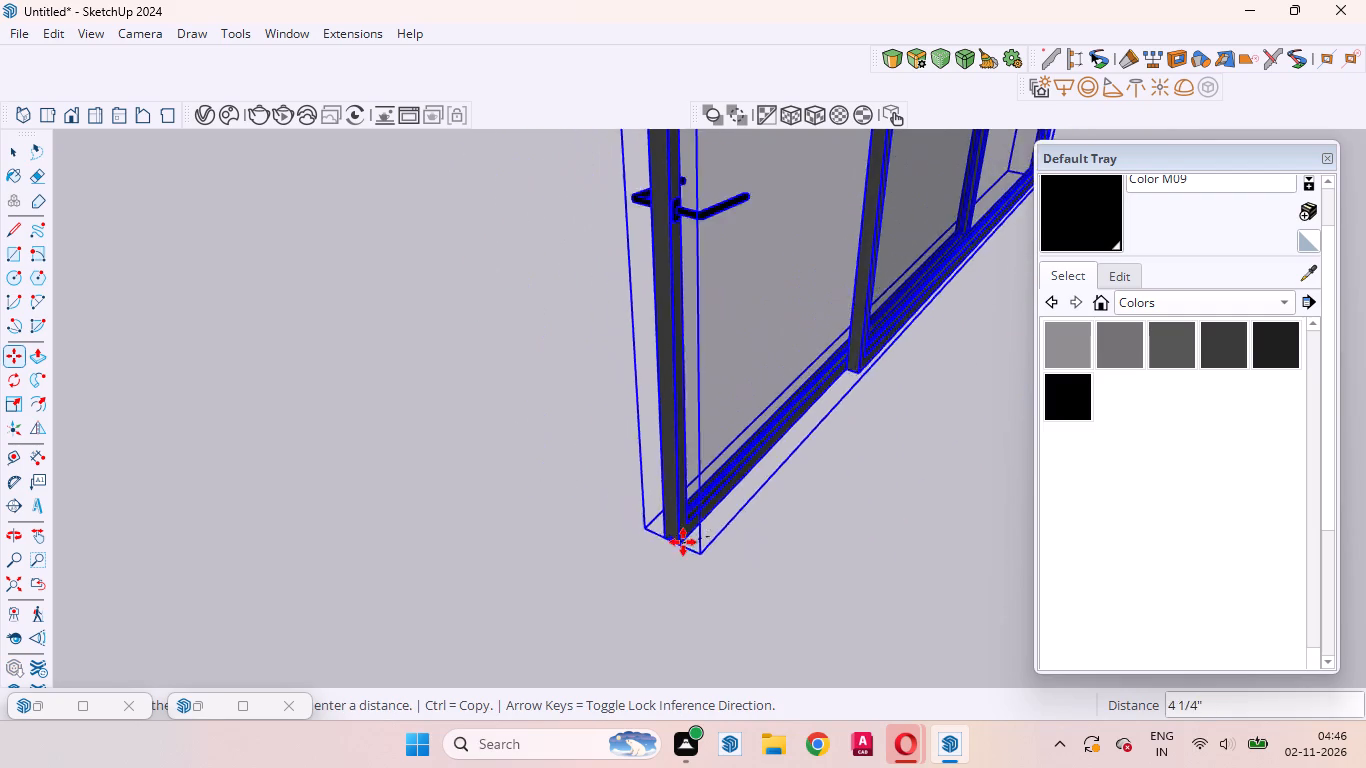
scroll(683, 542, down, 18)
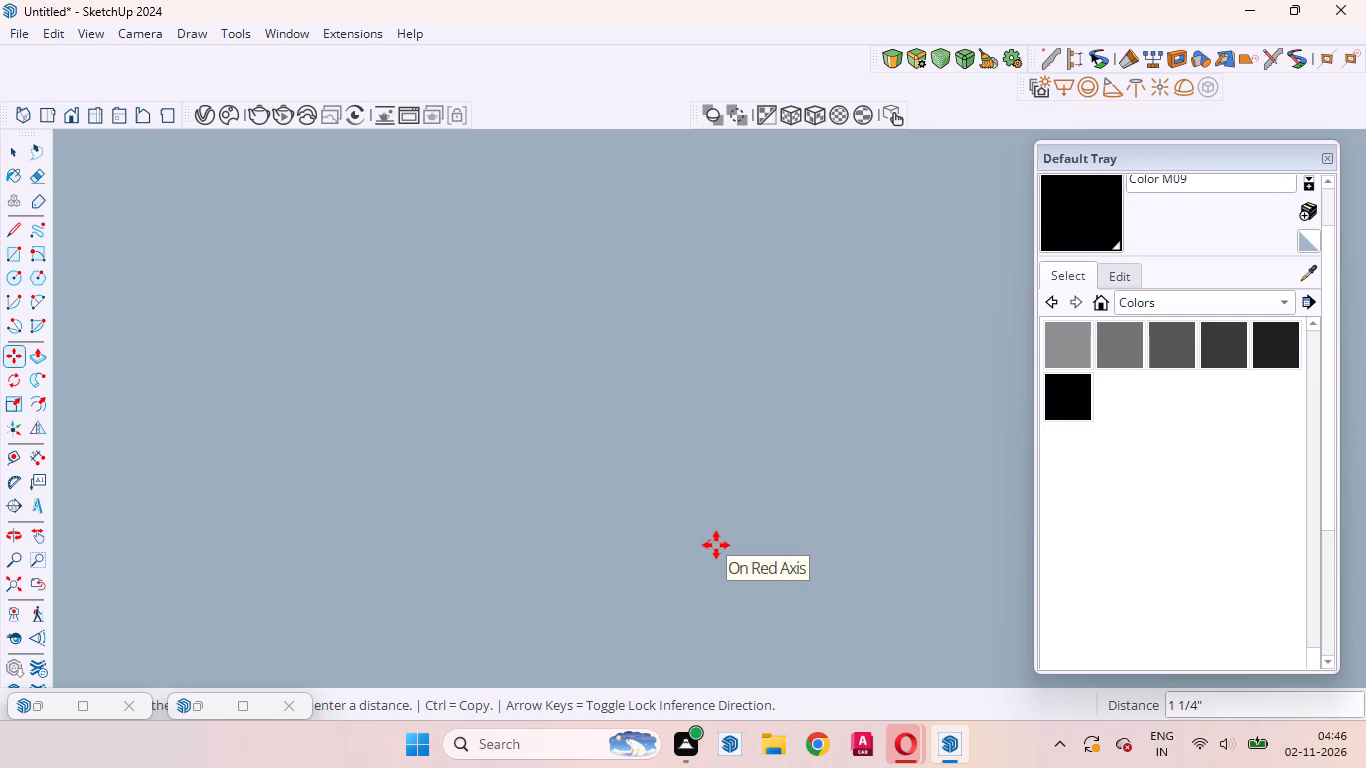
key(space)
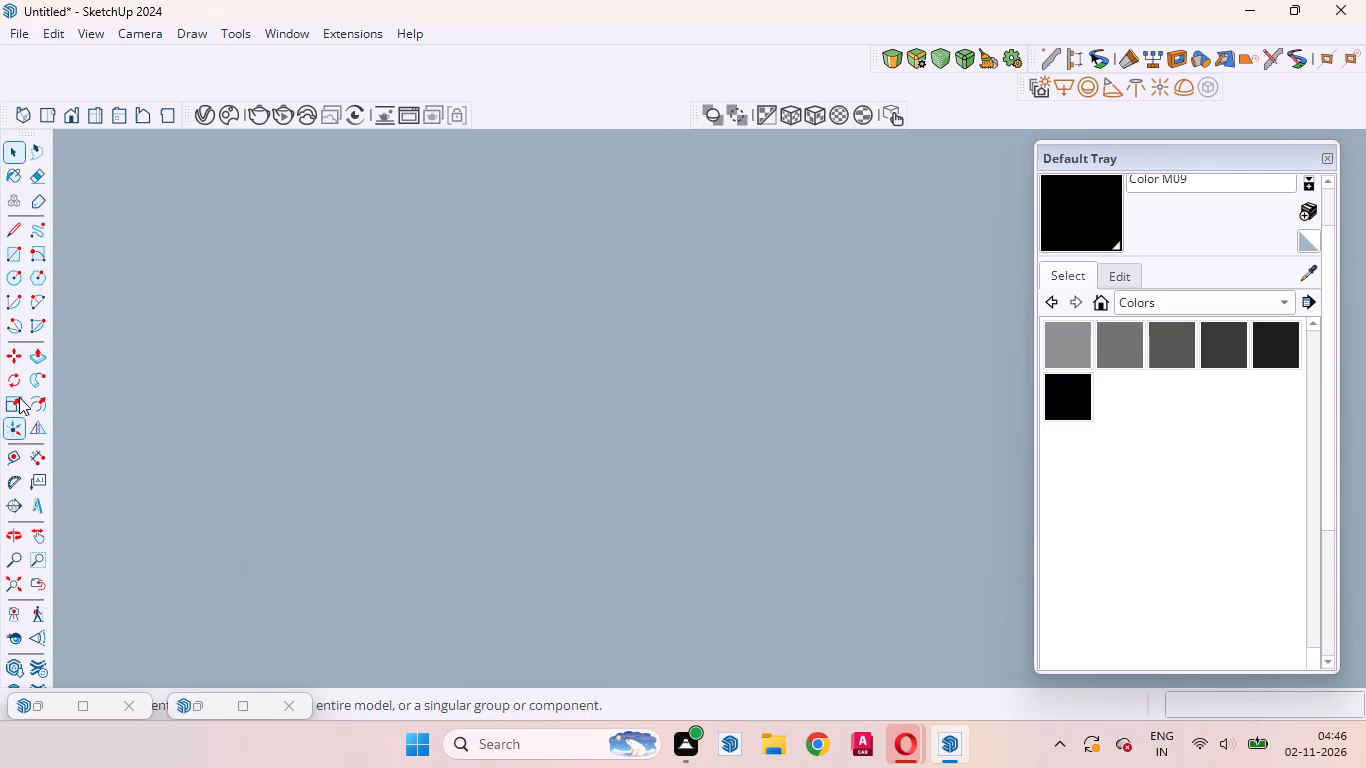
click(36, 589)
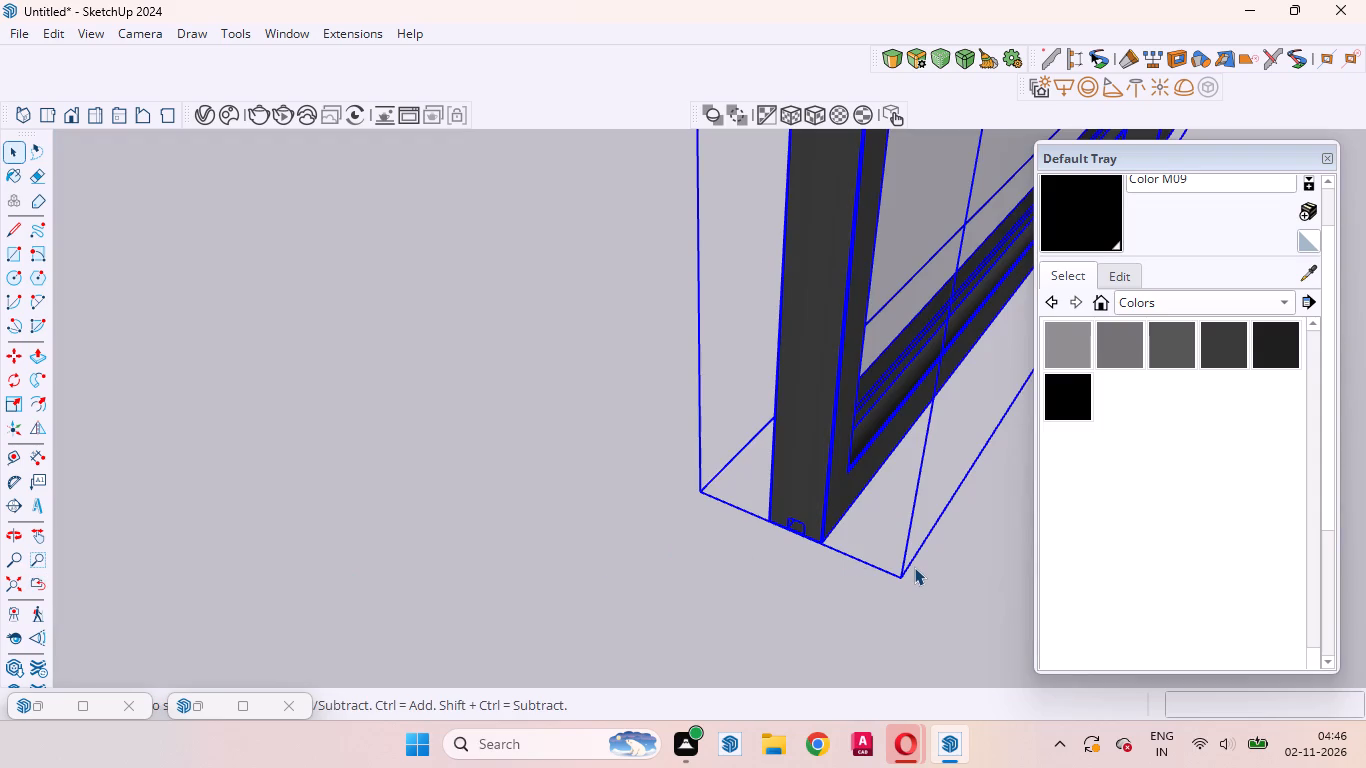
Move the sliding window by its bounding box's lower front corner to the bottom corner of the balcony-side opening nearest the arched block.
key(m)
click(900, 578)
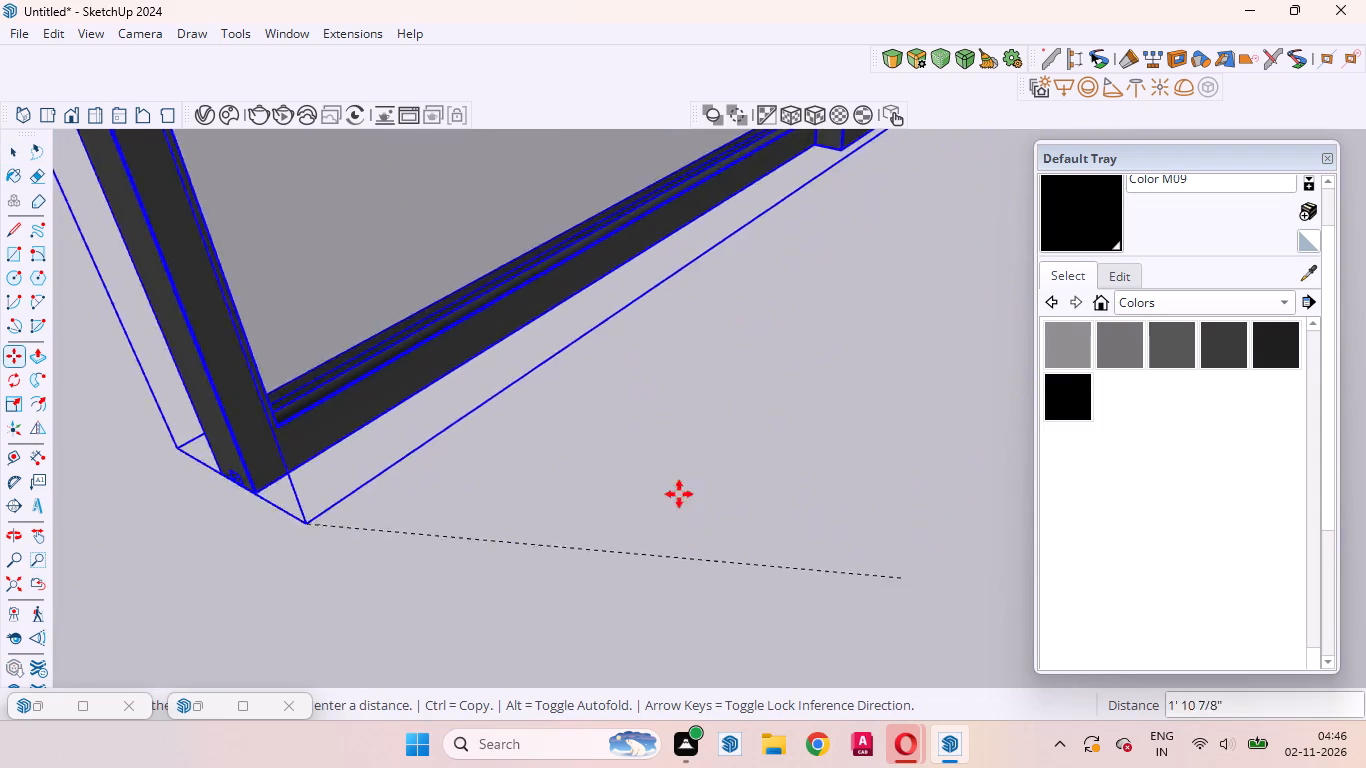
scroll(914, 503, down, 20)
scroll(914, 503, down, 17)
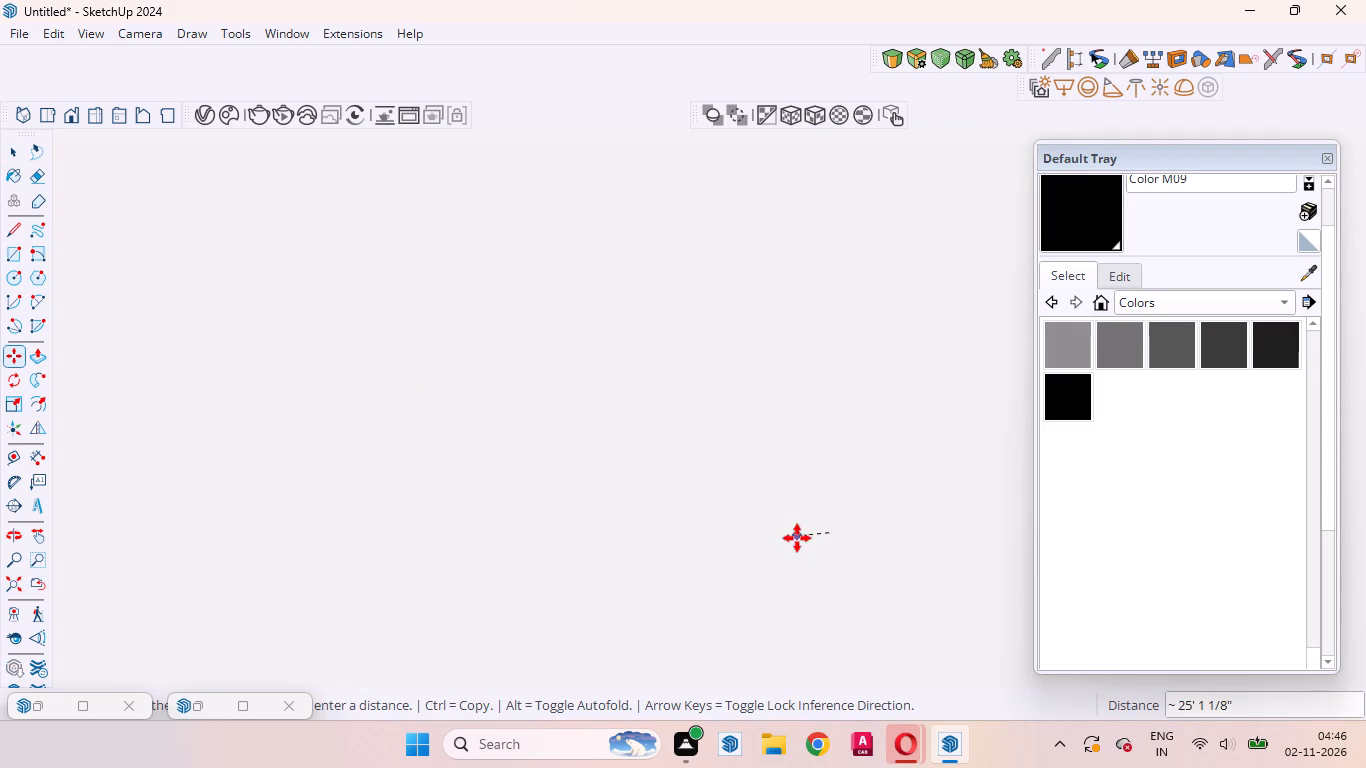
scroll(797, 538, down, 18)
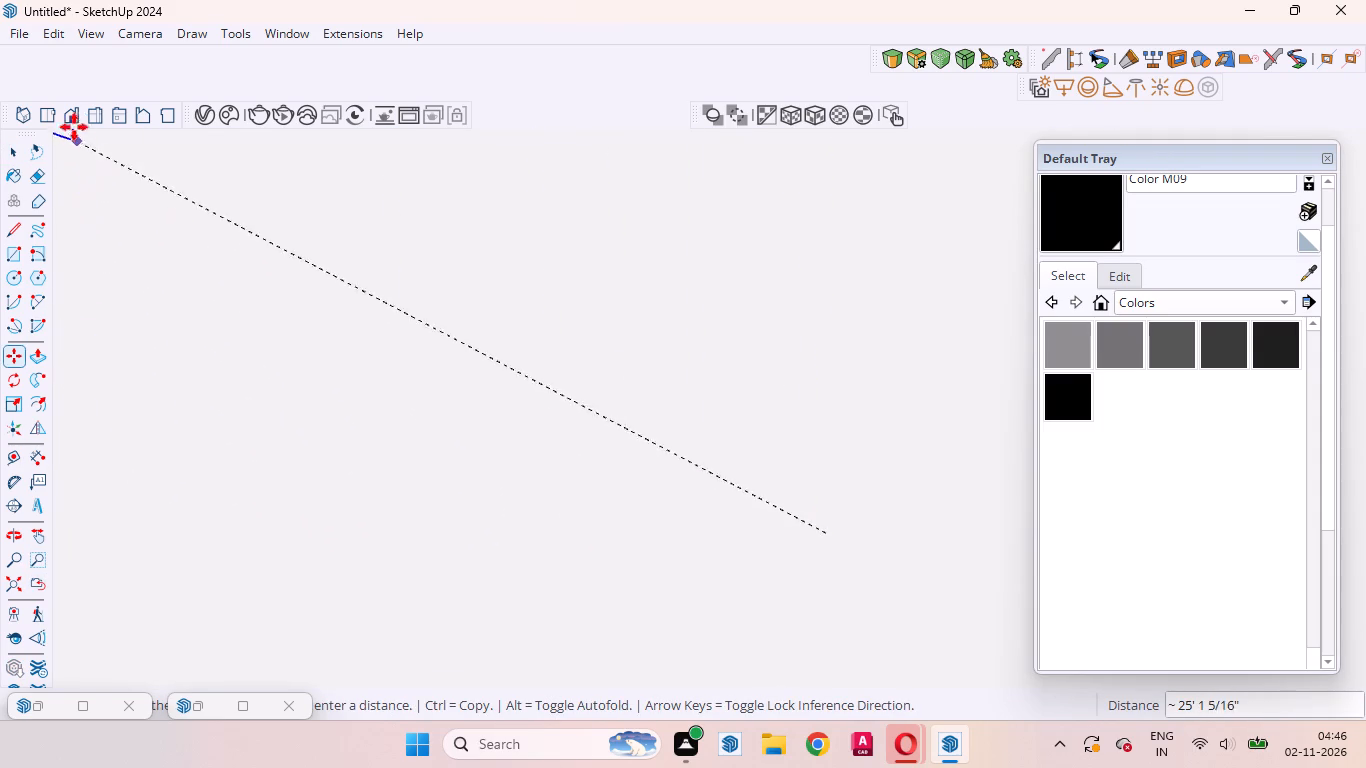
click(60, 108)
scroll(1020, 554, down, 10)
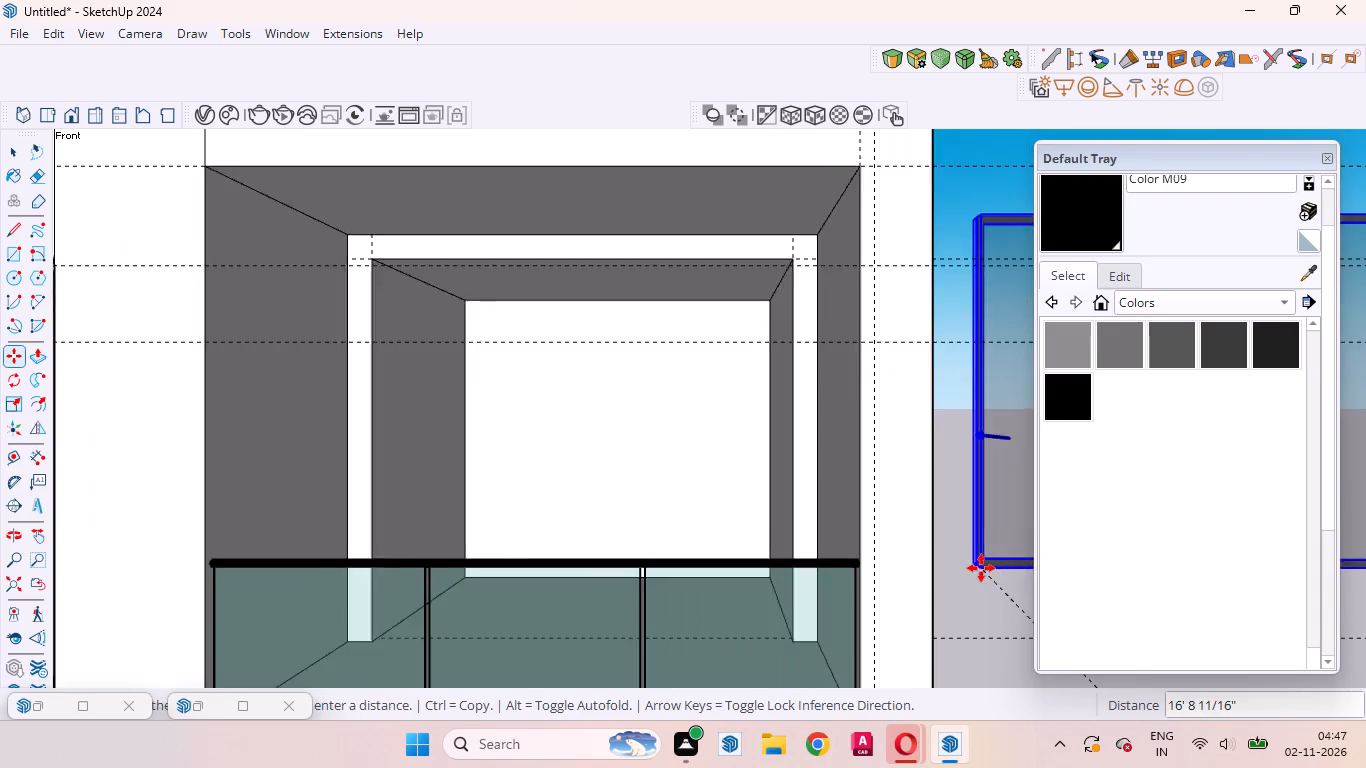
scroll(981, 568, down, 6)
scroll(745, 547, up, 7)
middle_drag(721, 558, 707, 740)
scroll(701, 717, up, 1)
scroll(705, 657, down, 2)
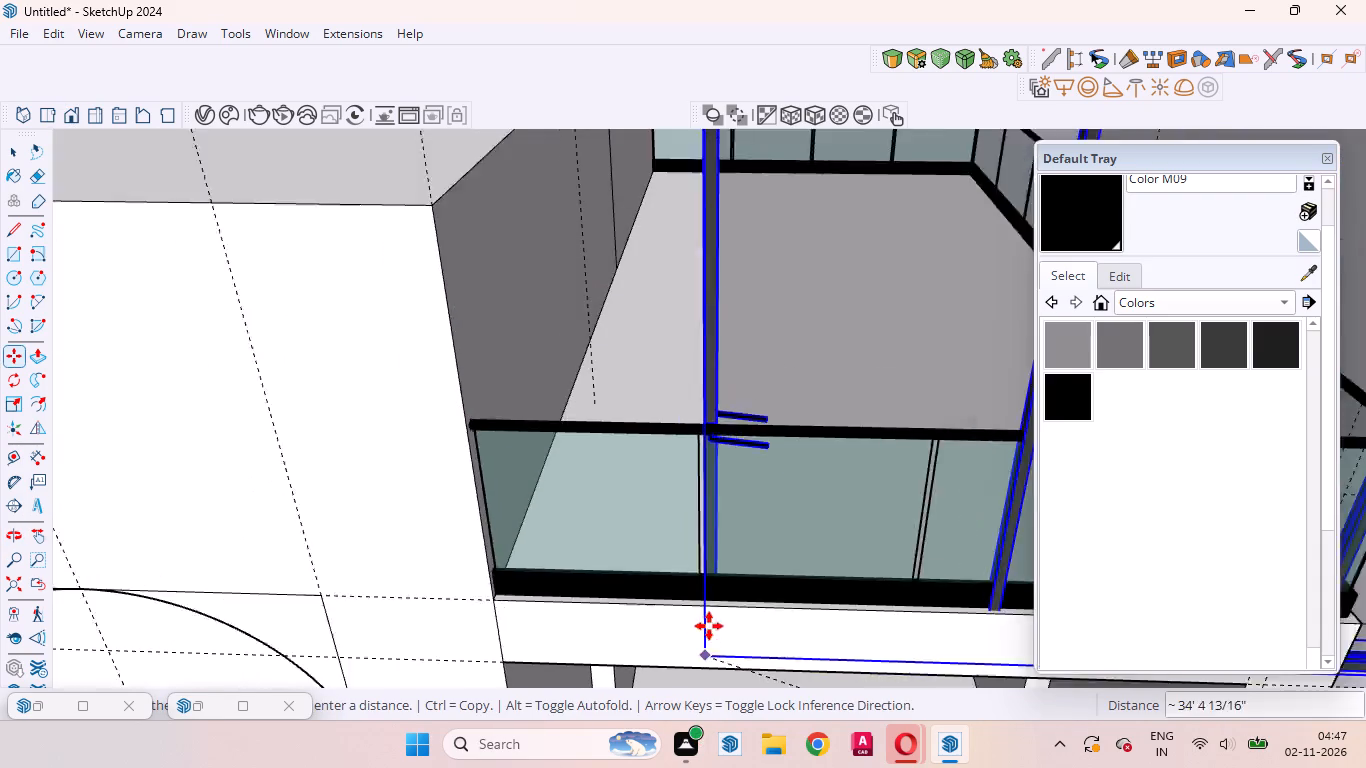
scroll(709, 626, down, 20)
scroll(716, 662, up, 15)
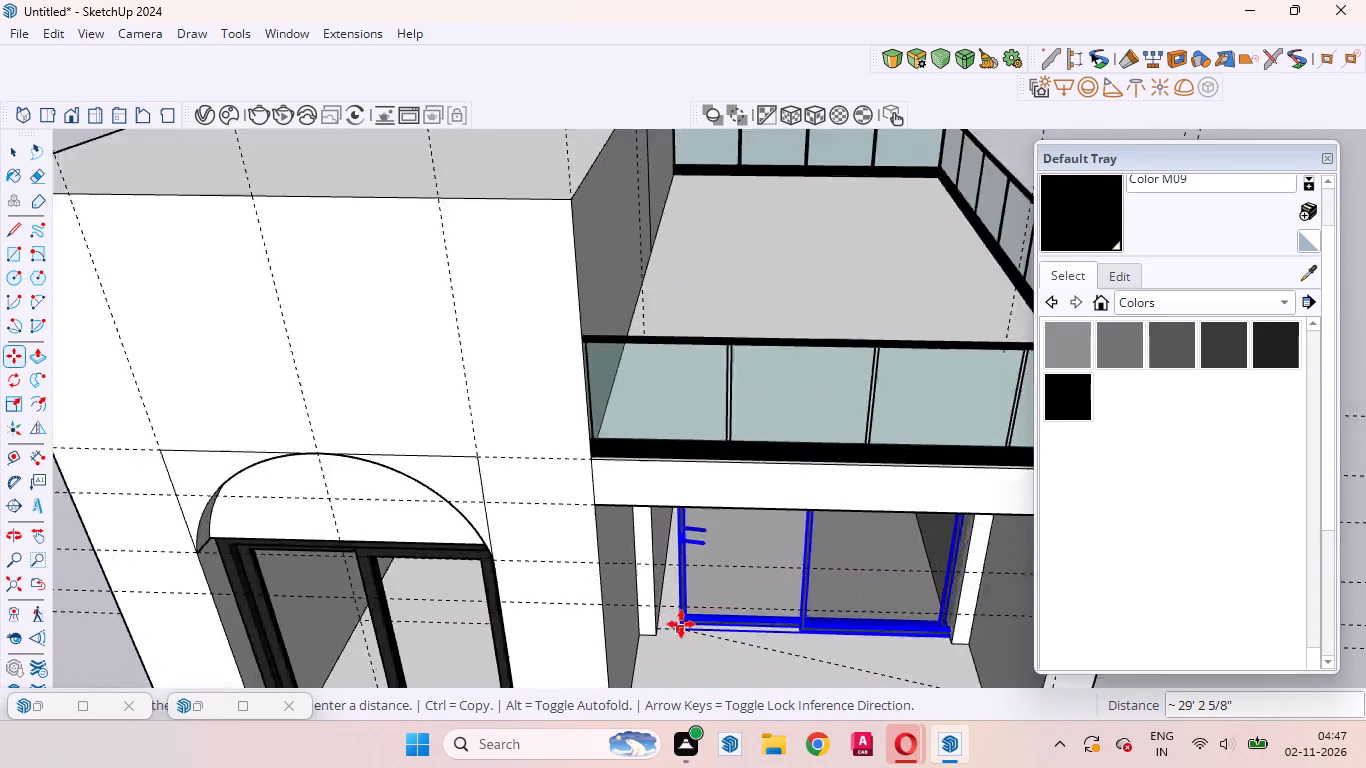
scroll(681, 624, up, 13)
scroll(680, 625, down, 5)
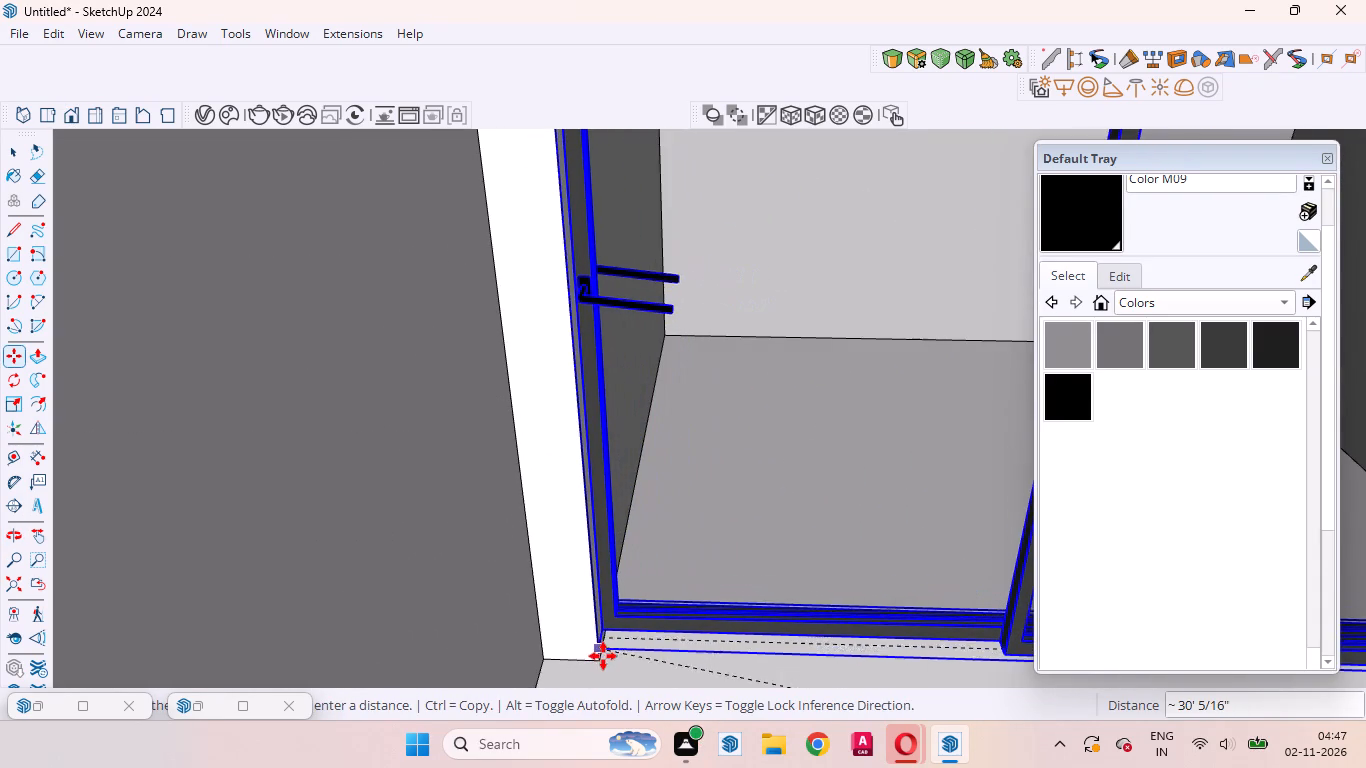
click(603, 657)
Examine how the moved sliding window sits at the lower corner and across the balcony-side opening.
scroll(614, 655, up, 13)
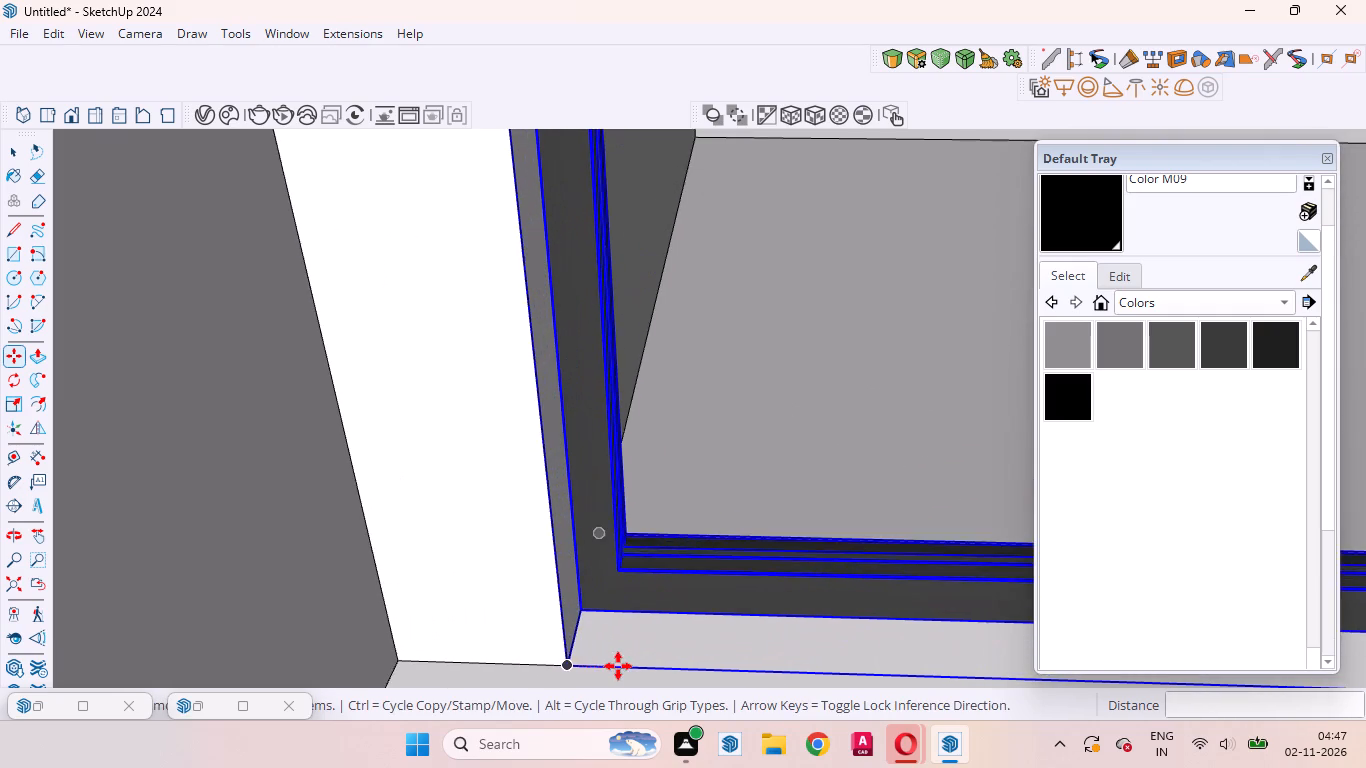
scroll(618, 666, up, 3)
middle_drag(619, 670, 558, 723)
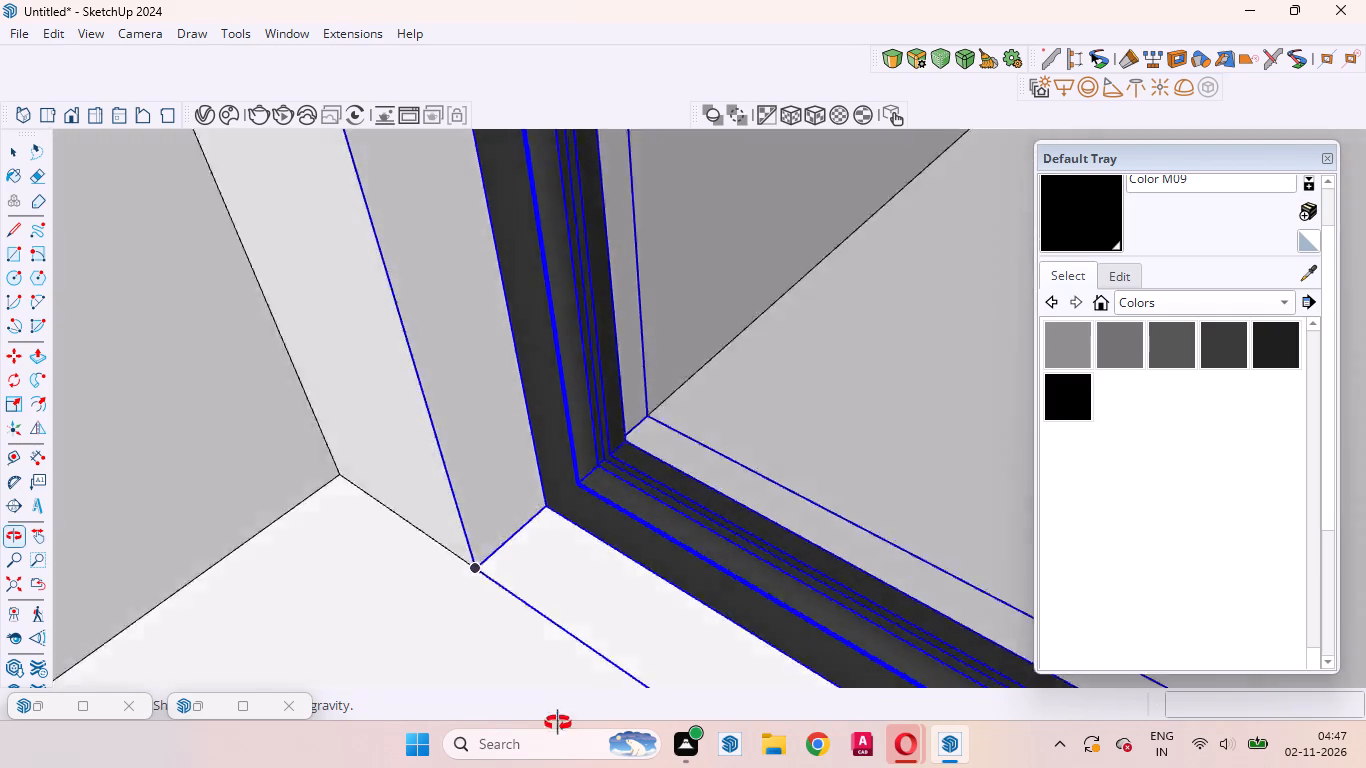
middle_drag(558, 723, 753, 591)
scroll(716, 579, down, 10)
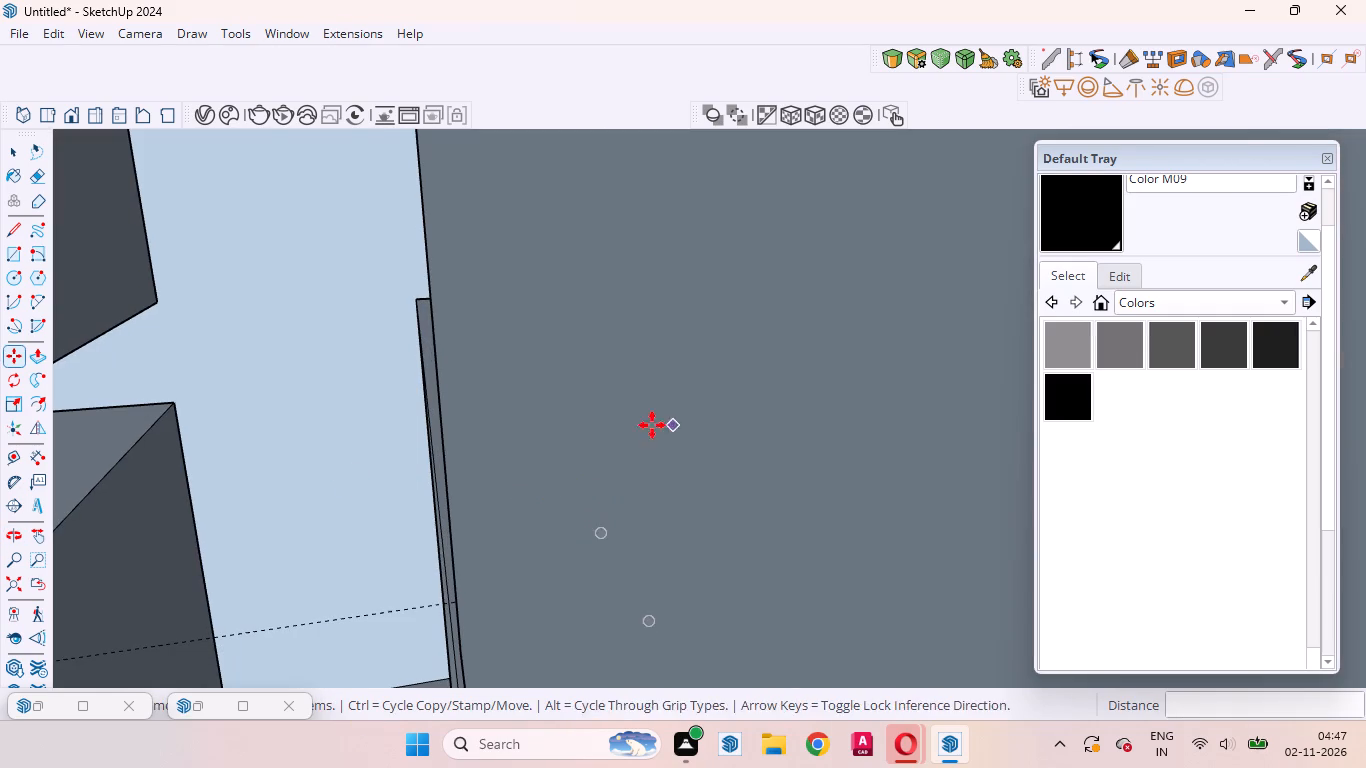
click(32, 581)
middle_drag(928, 554, 697, 623)
scroll(778, 576, down, 20)
scroll(778, 576, down, 11)
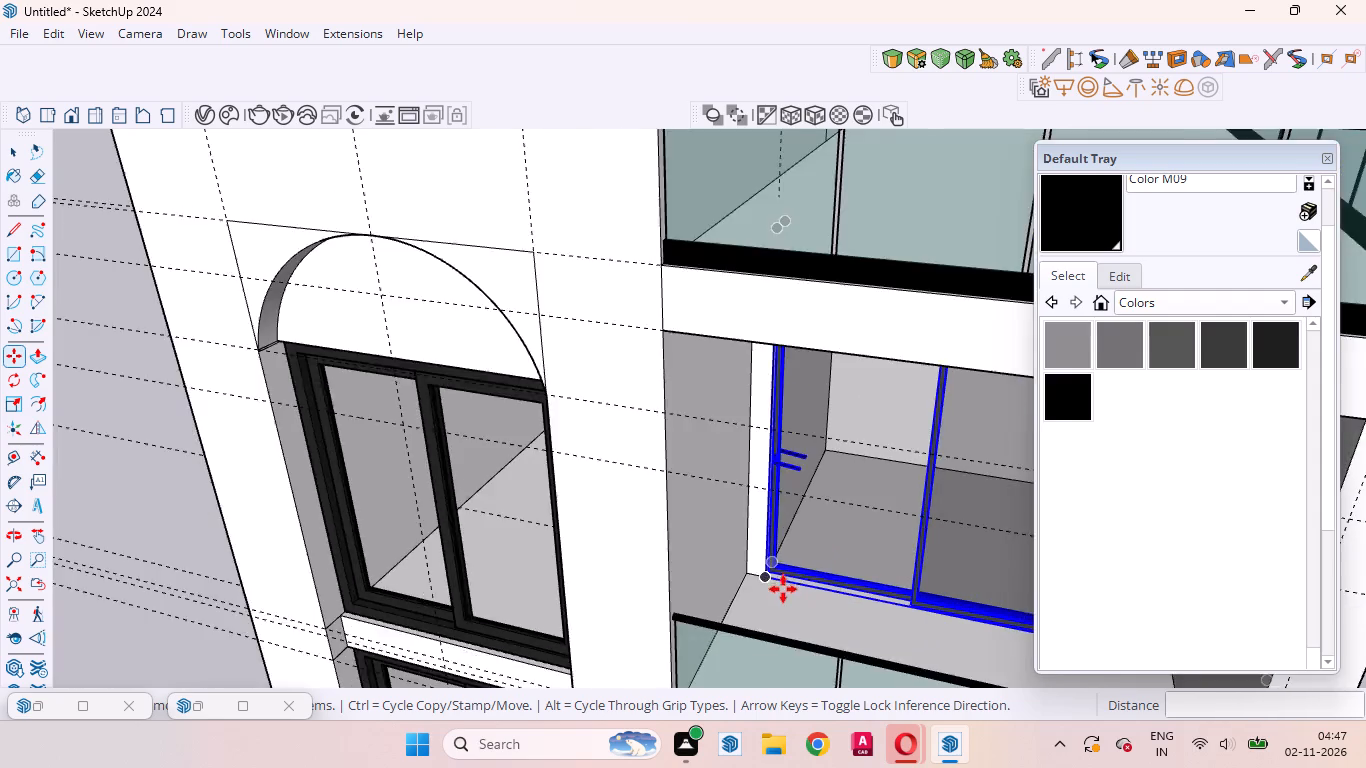
scroll(783, 589, down, 2)
middle_drag(801, 656, 868, 491)
scroll(800, 568, down, 9)
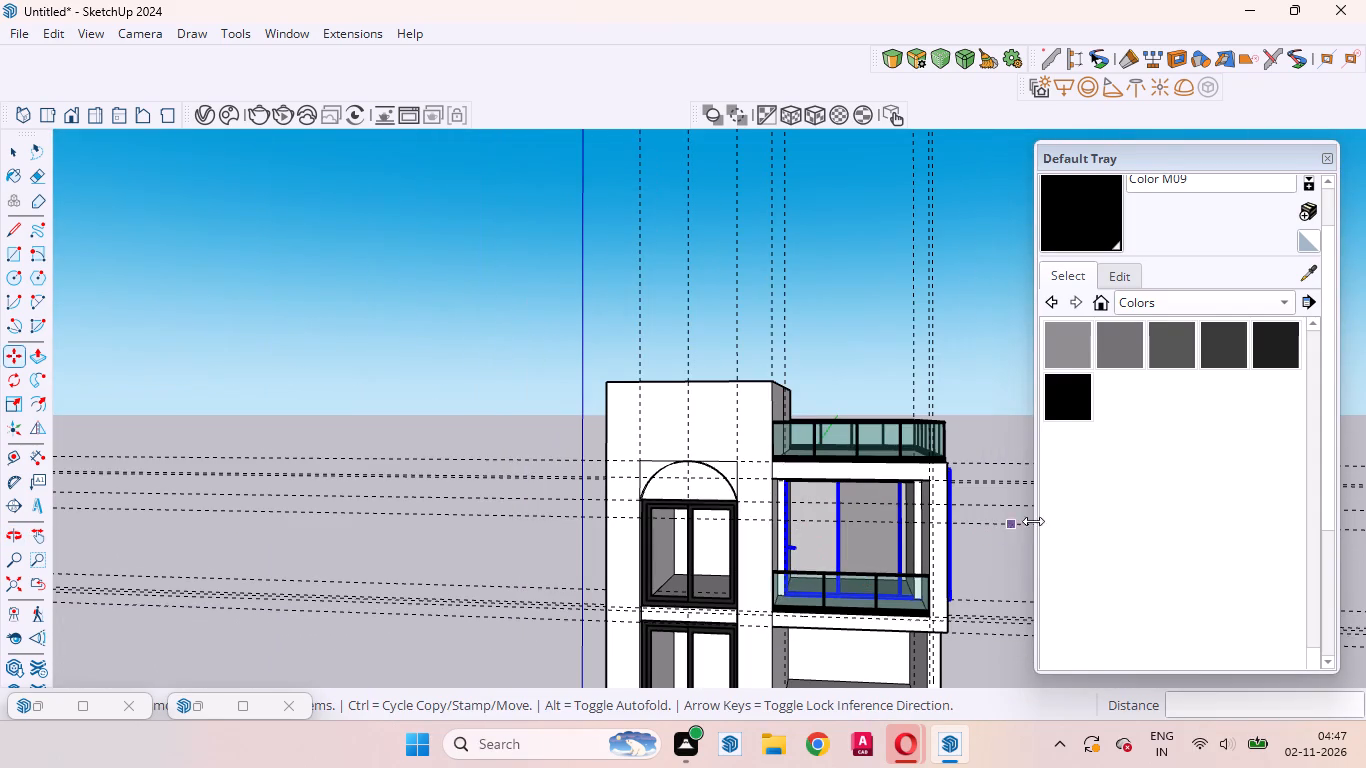
Scale the sliding window uniformly about its lower corner near the arched block to about 0.74 so it fits within the opening's width.
key(space)
scroll(1014, 554, up, 5)
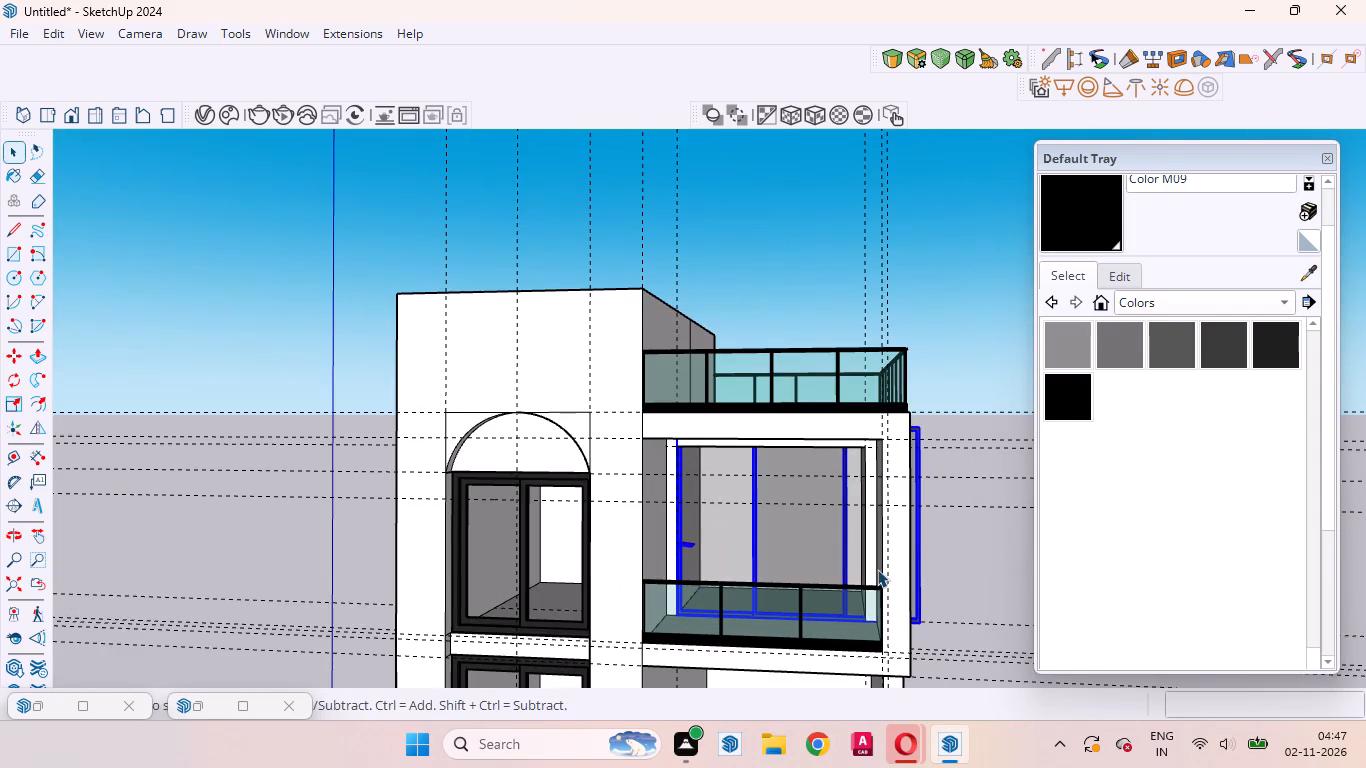
middle_drag(878, 569, 916, 562)
key(s)
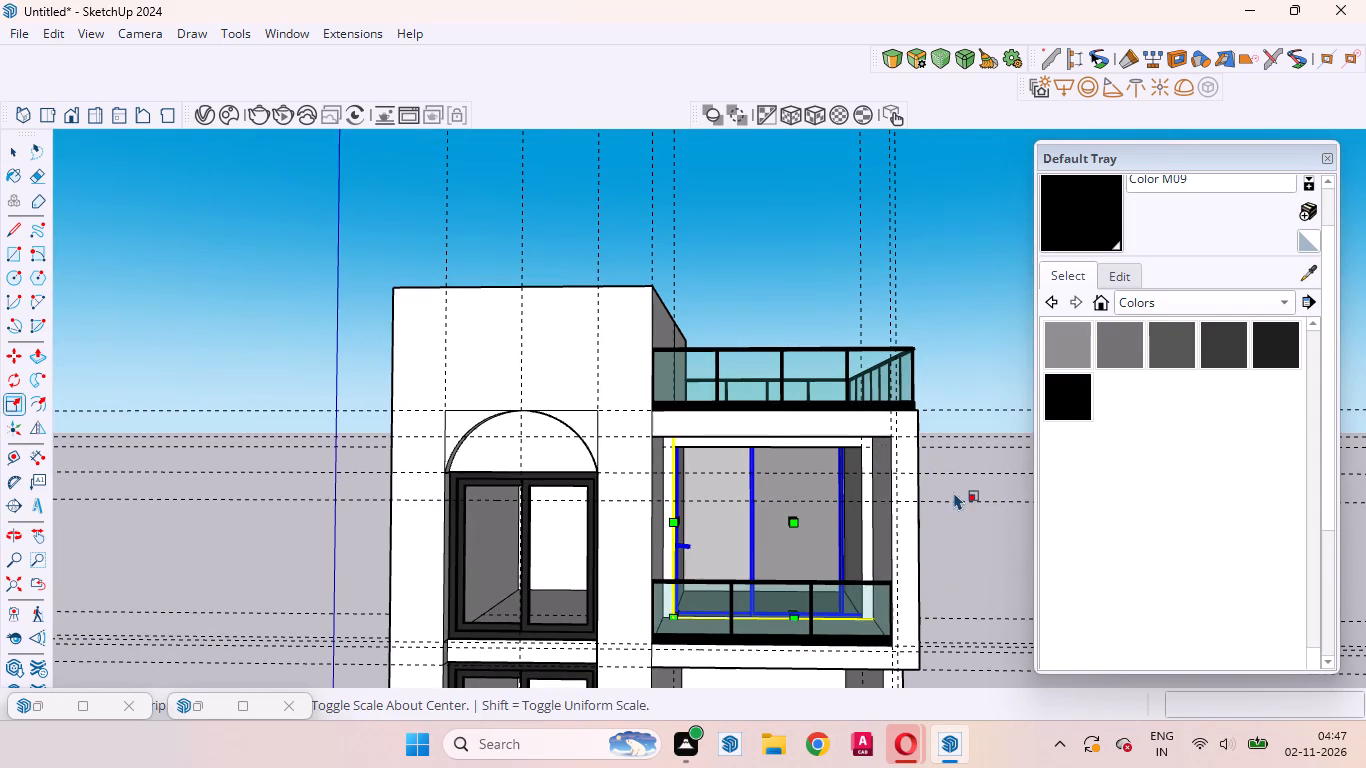
middle_drag(922, 478, 871, 501)
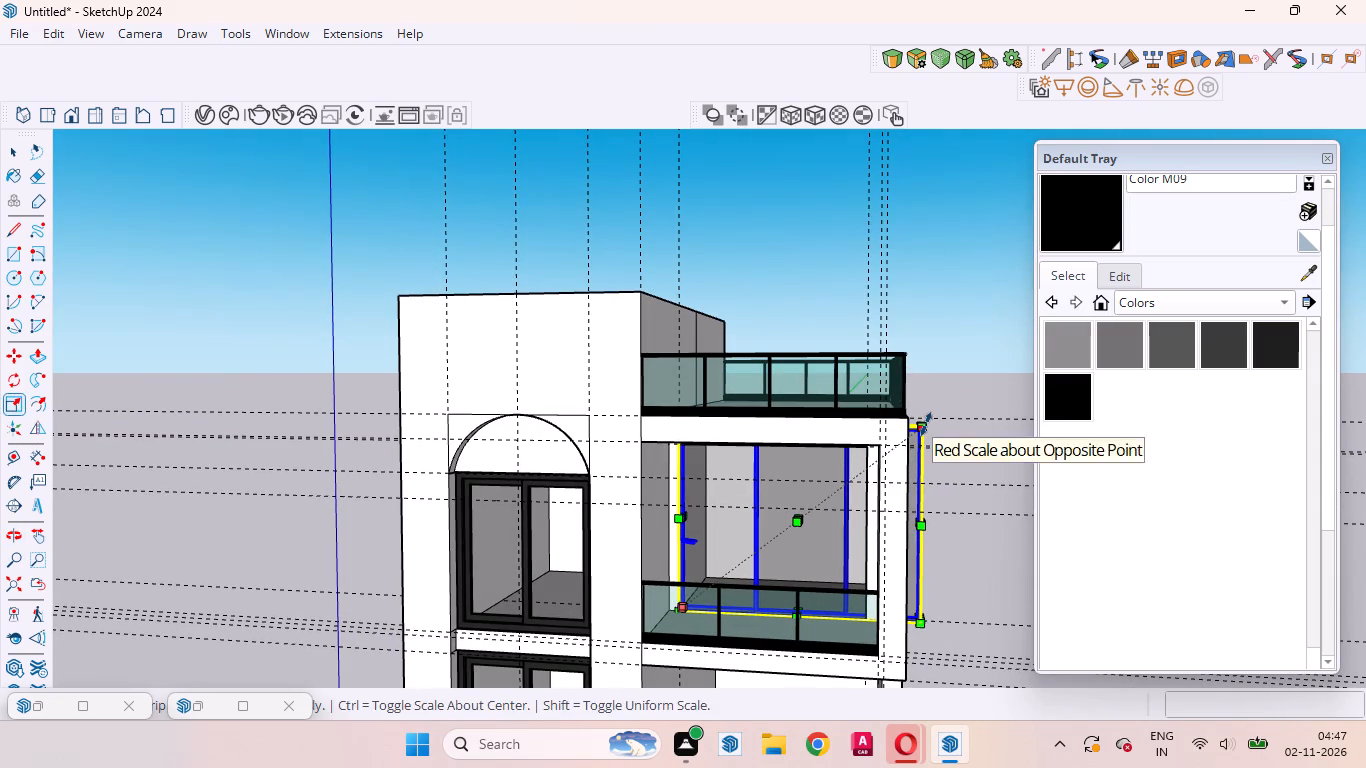
click(926, 424)
click(848, 466)
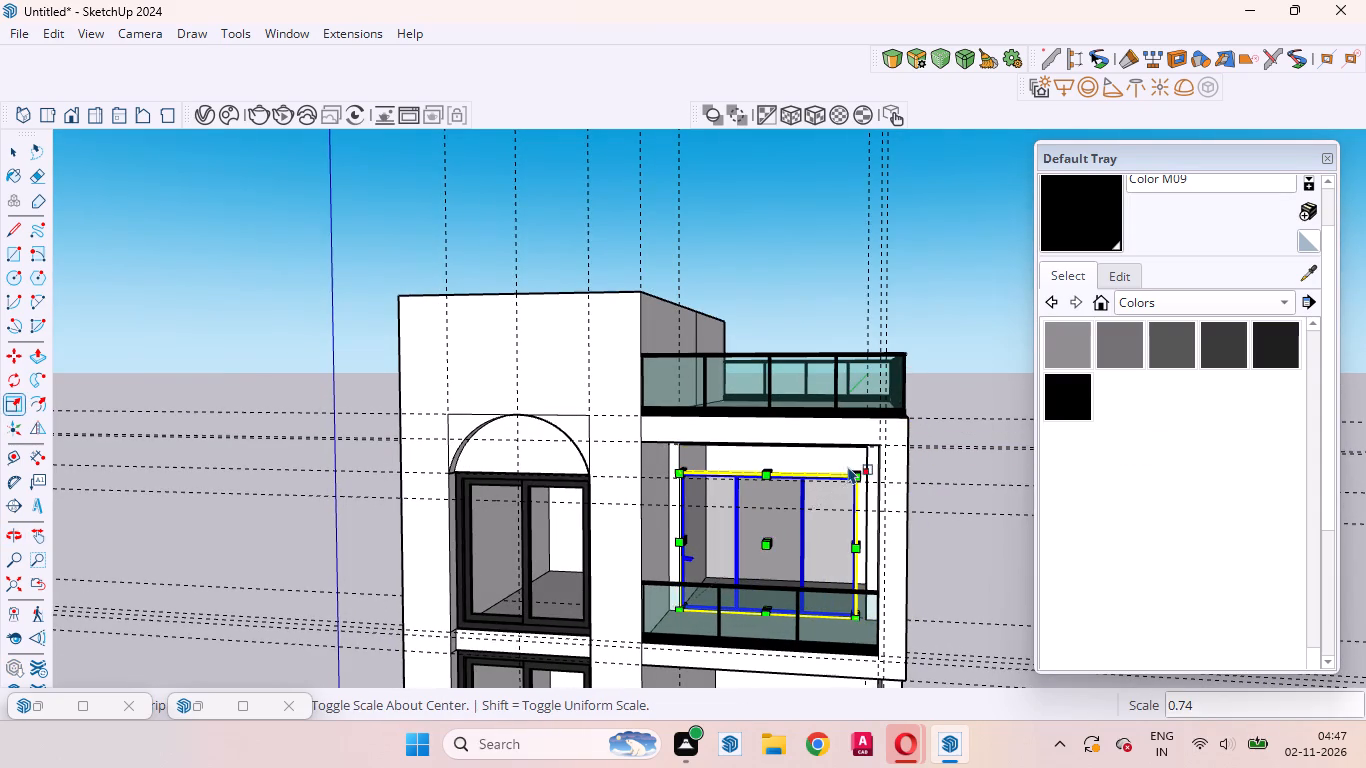
Stretch the sliding window upward along the blue axis by about 1.20 to the top edge of the balcony-side opening.
scroll(769, 469, up, 10)
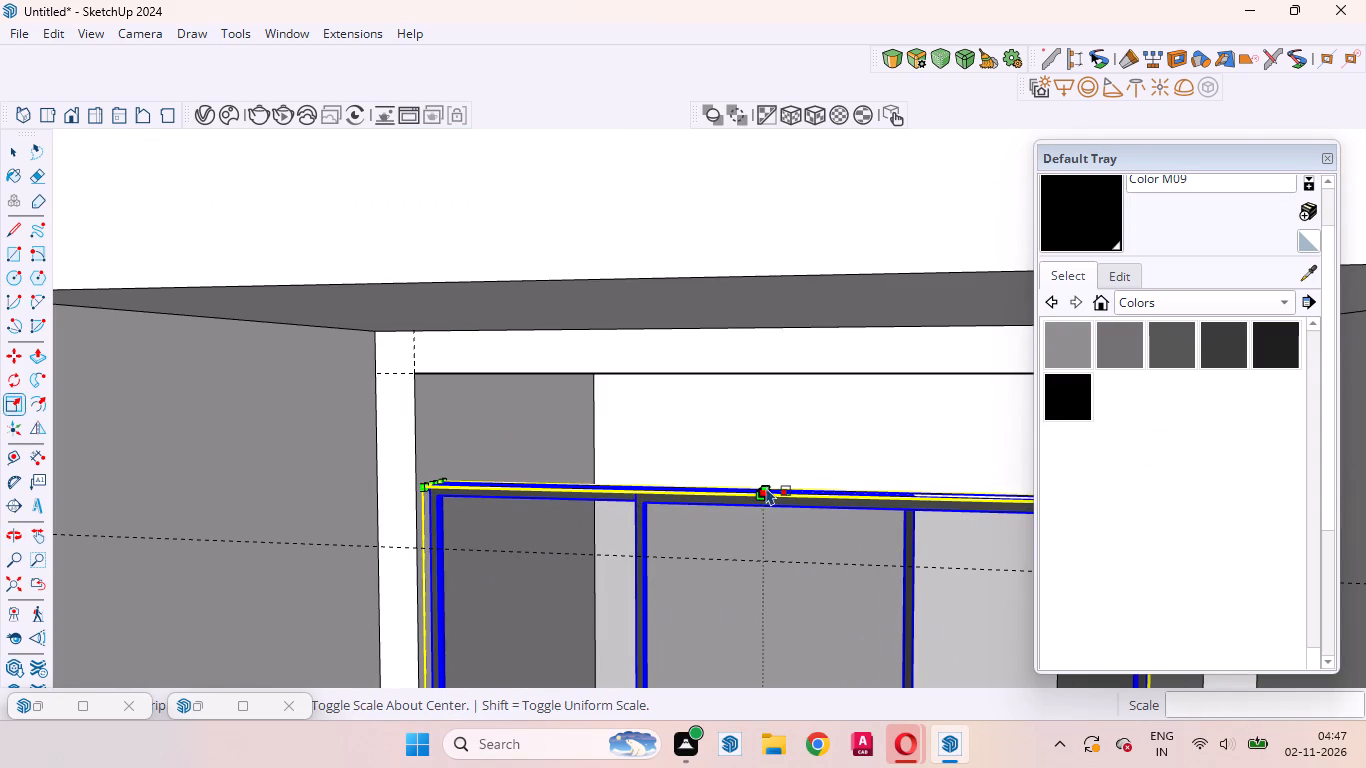
click(766, 483)
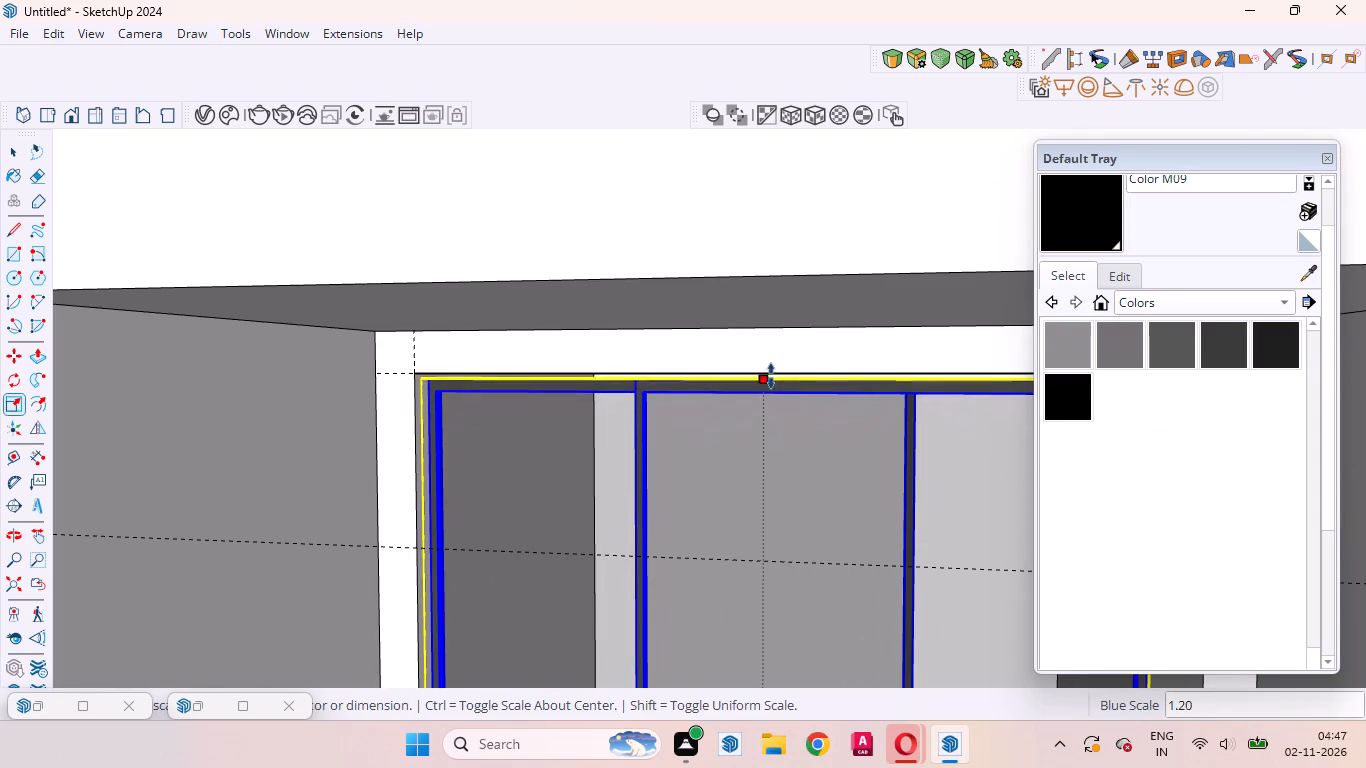
click(772, 371)
Widen the sliding window along the red axis by about 1.06 to the opening's far side, then deselect it.
middle_drag(822, 513, 921, 550)
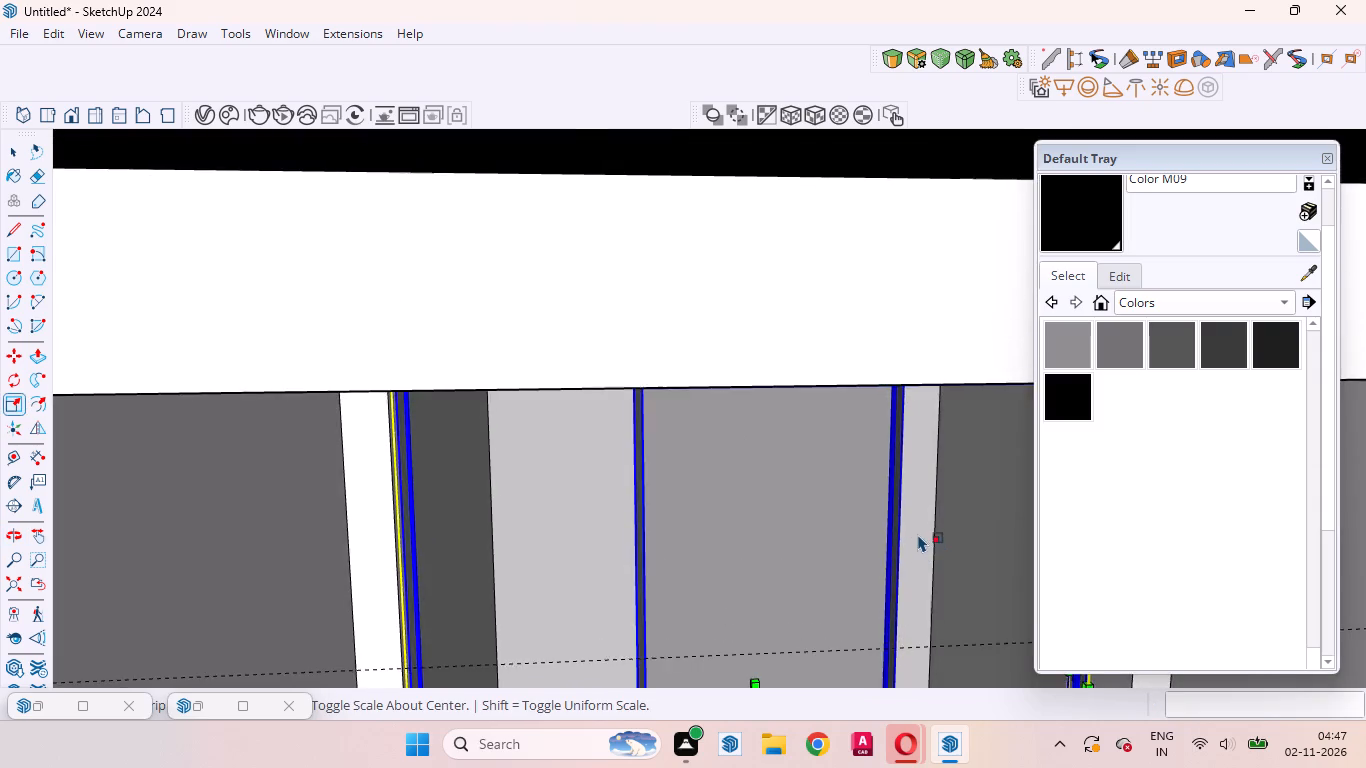
scroll(918, 534, down, 14)
scroll(963, 591, up, 10)
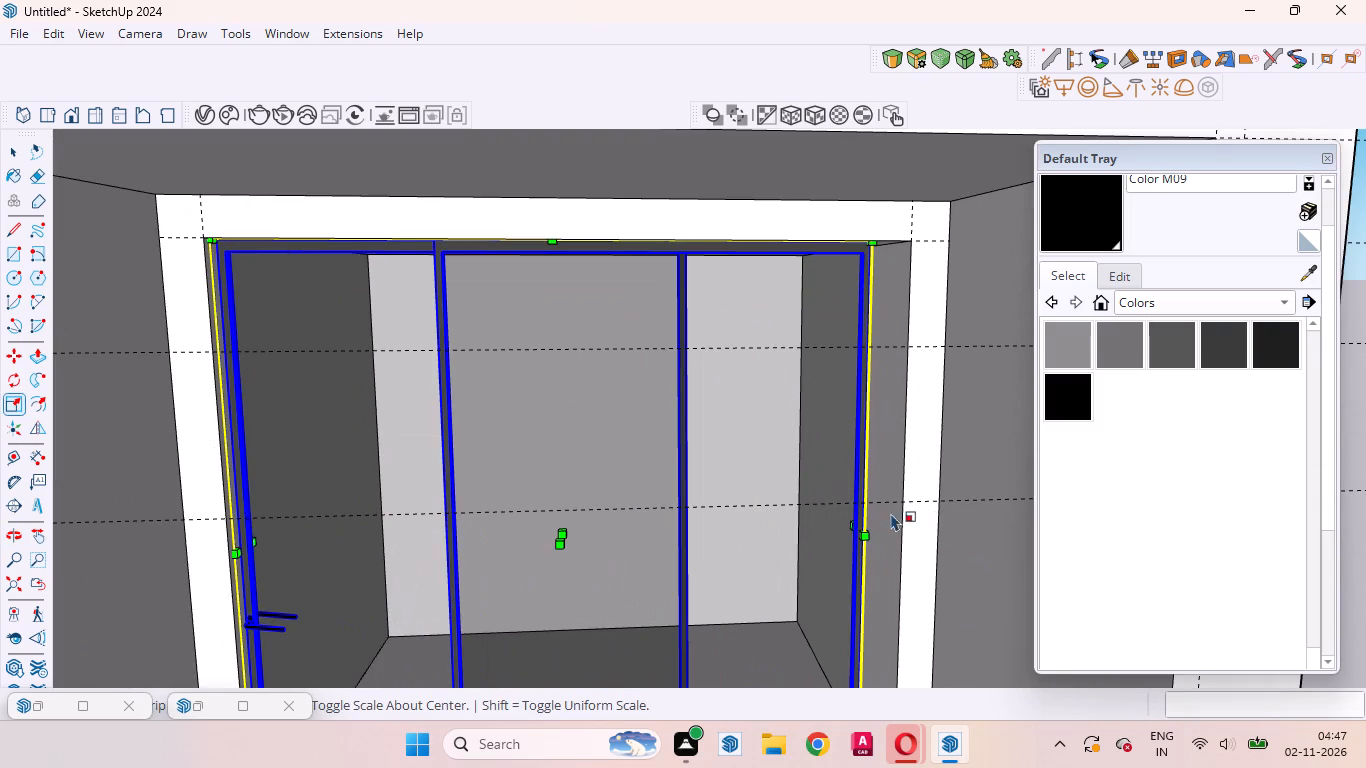
click(861, 522)
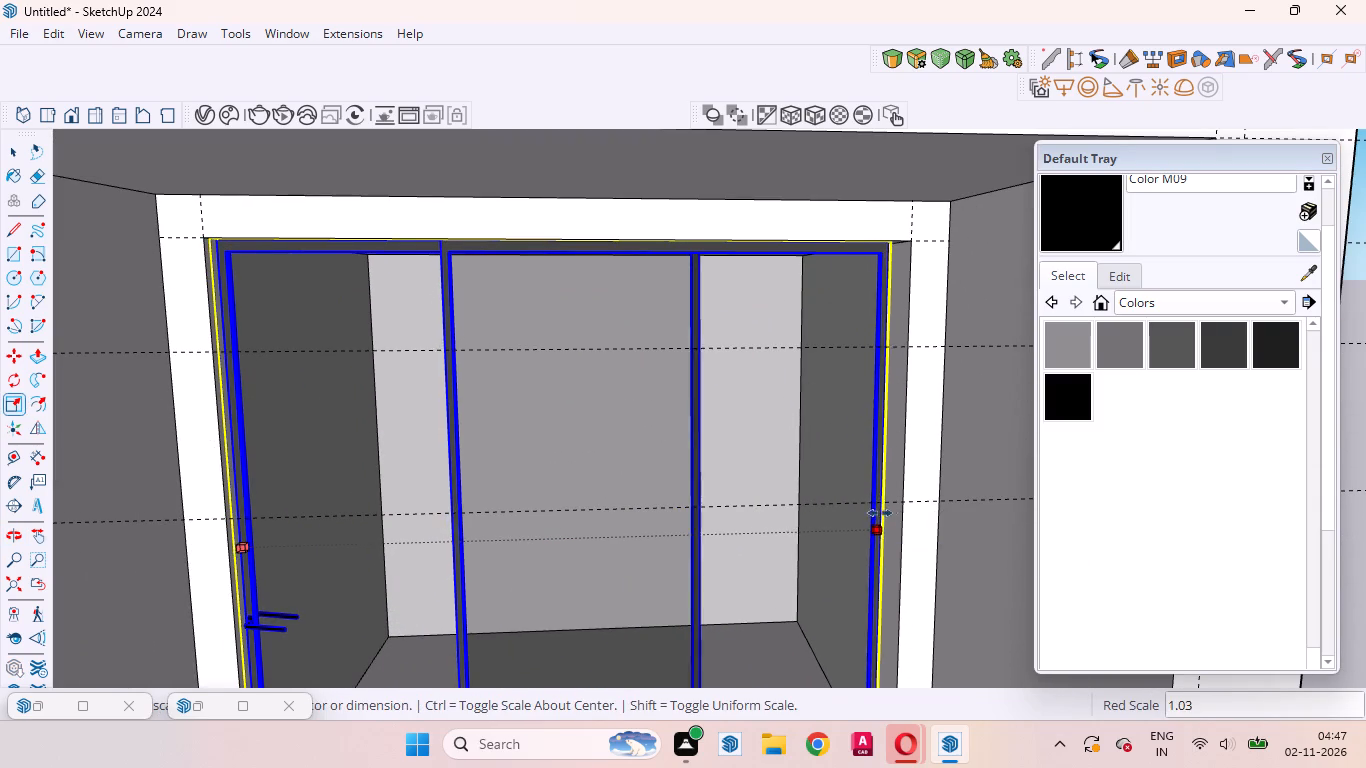
click(902, 512)
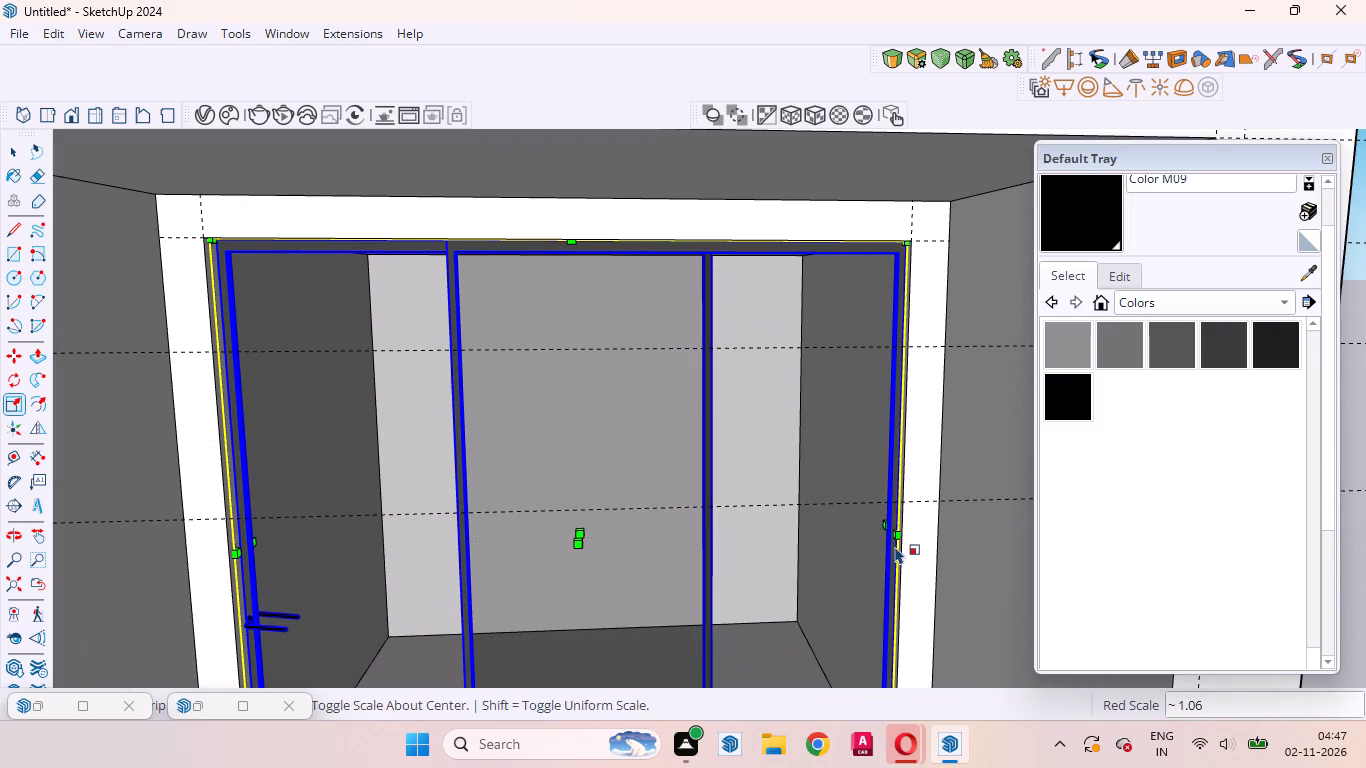
middle_drag(893, 547, 815, 436)
scroll(844, 545, down, 14)
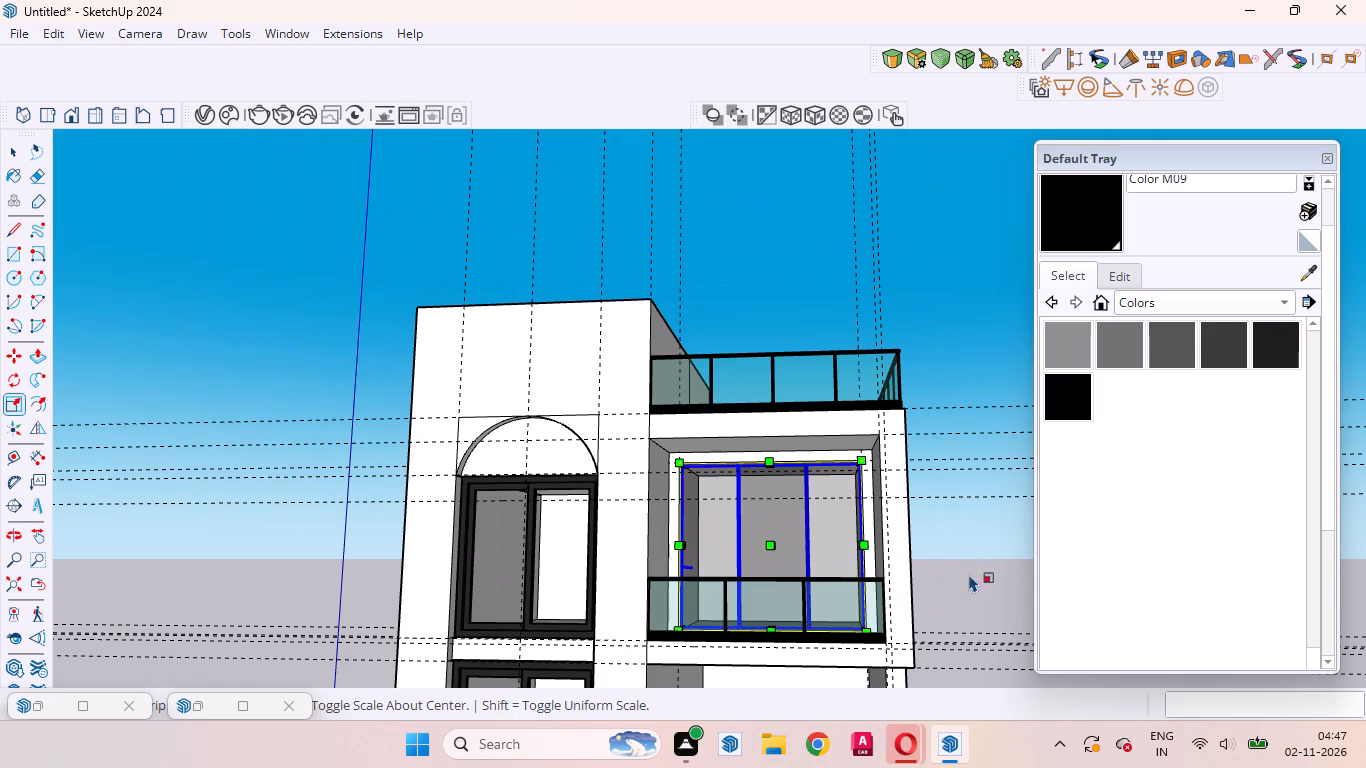
key(space)
click(976, 571)
Inspect the fitted sliding window and the whole house elevation from the front, below, above and both sides.
middle_drag(957, 558, 1002, 696)
scroll(704, 514, up, 2)
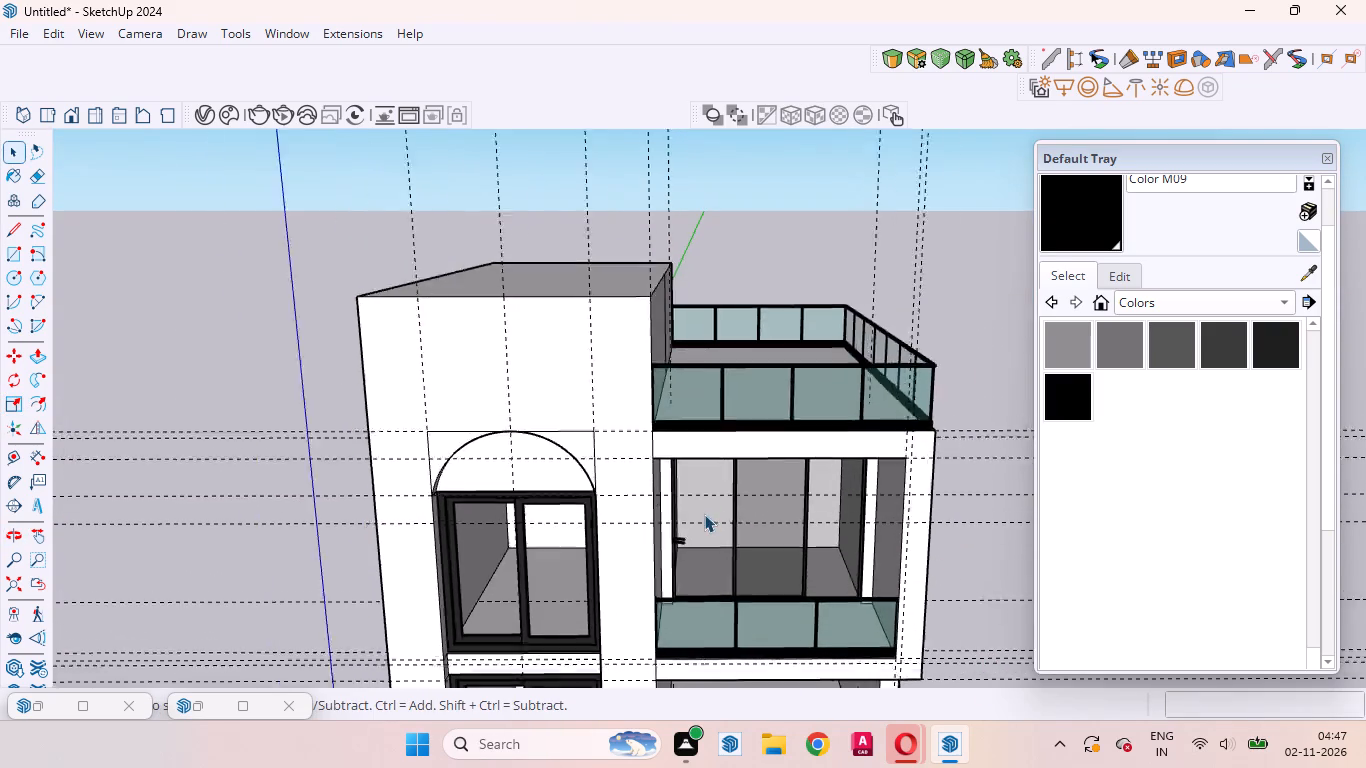
scroll(704, 514, up, 7)
middle_drag(693, 581, 655, 495)
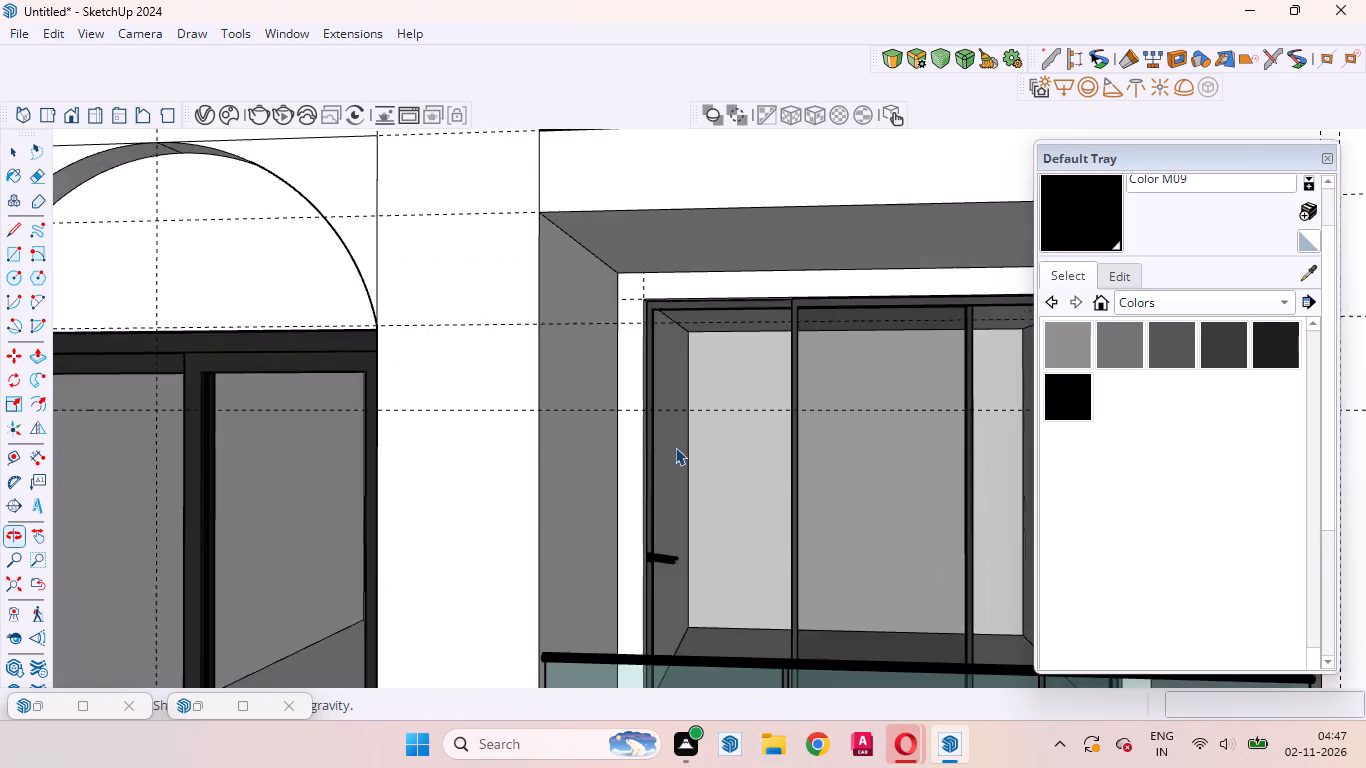
scroll(686, 444, down, 10)
middle_drag(815, 508, 817, 544)
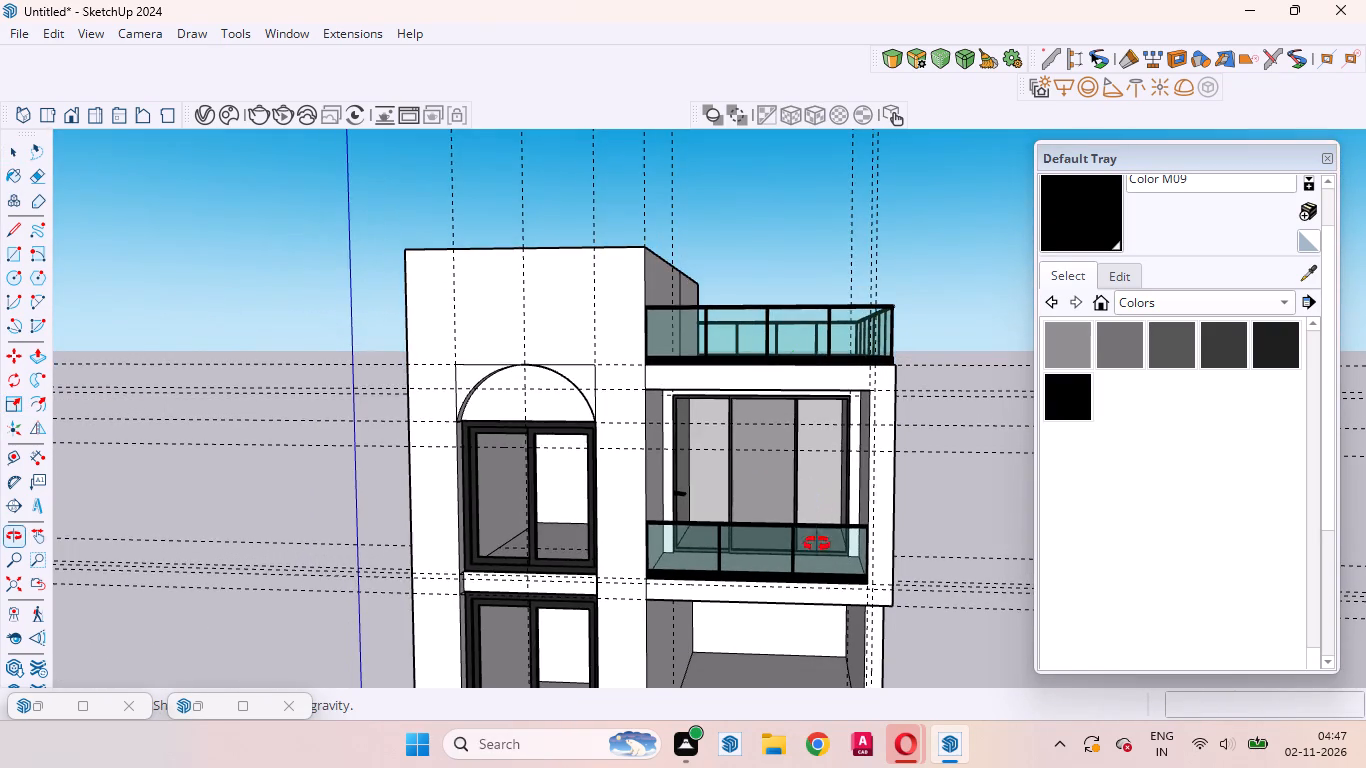
middle_drag(817, 544, 817, 370)
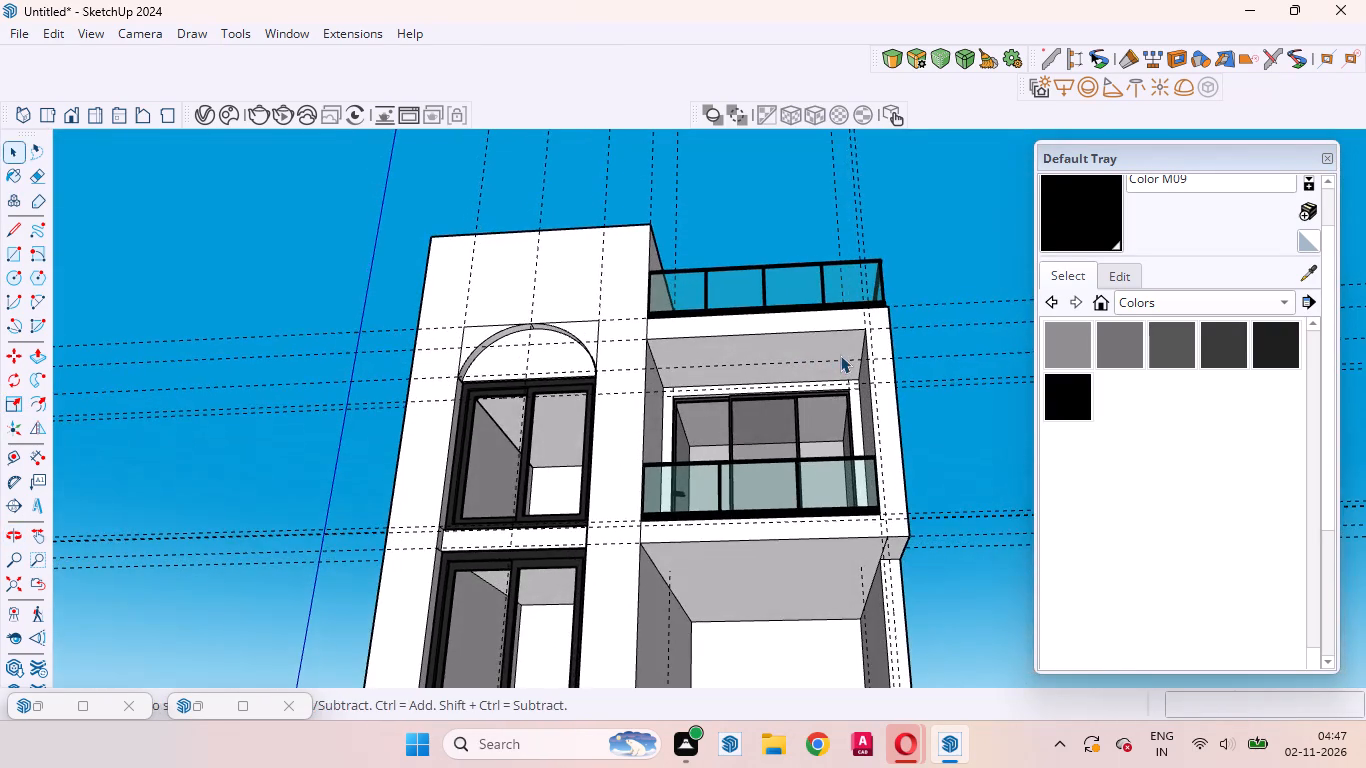
scroll(840, 355, up, 3)
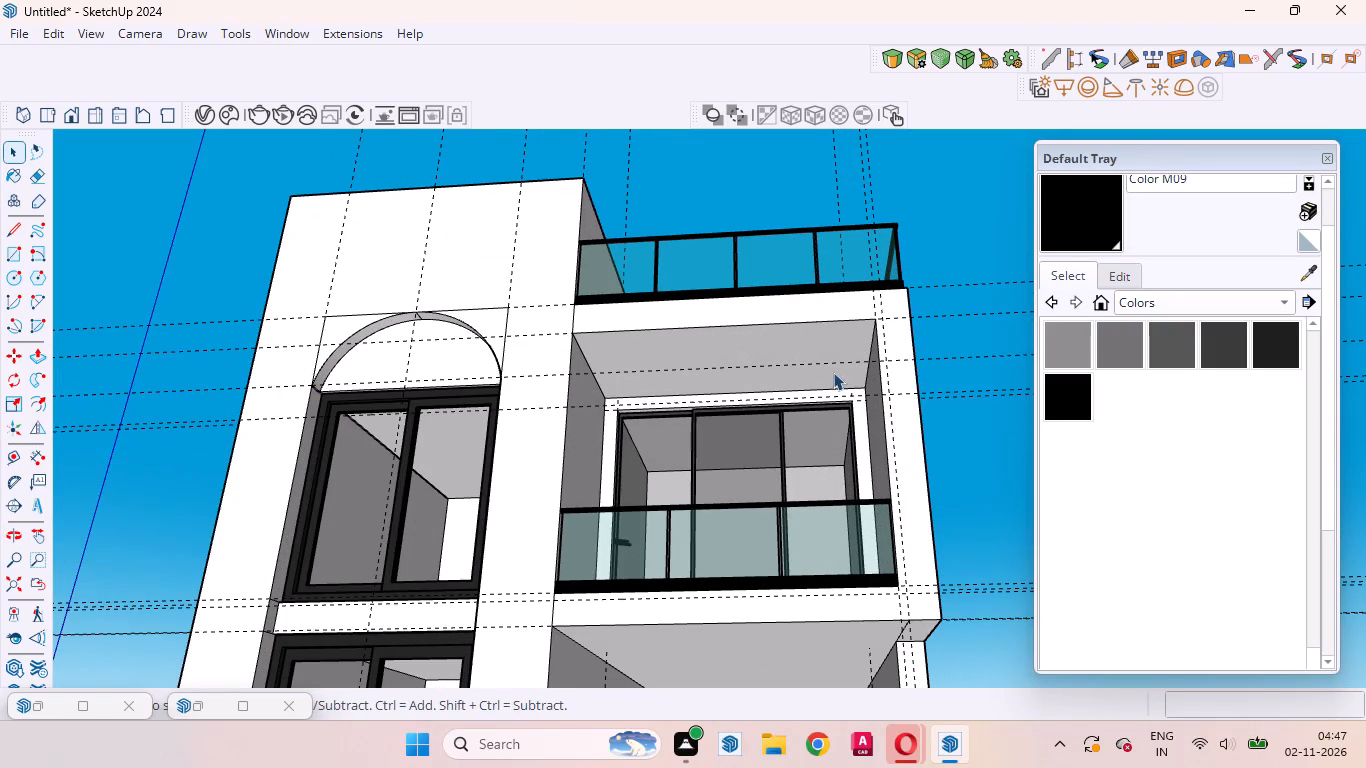
middle_drag(797, 442, 543, 612)
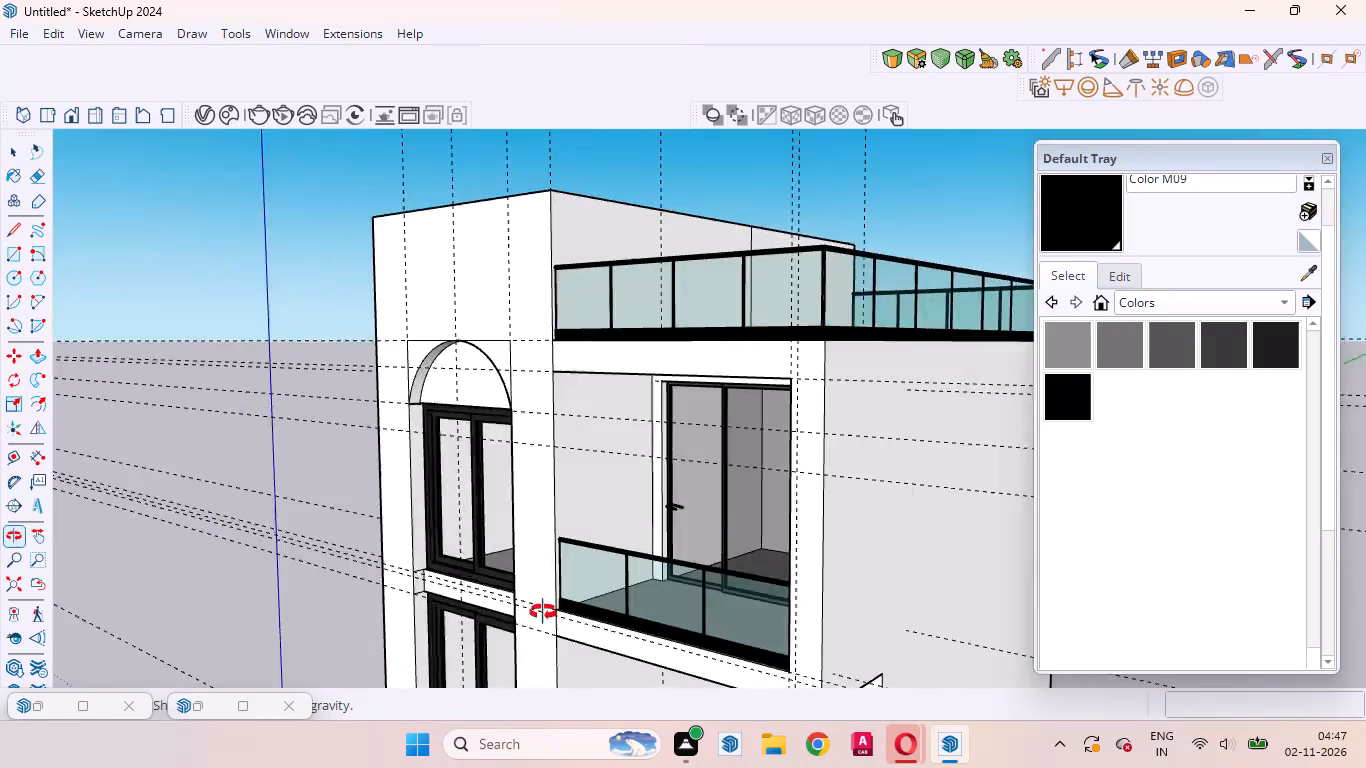
middle_drag(543, 612, 519, 585)
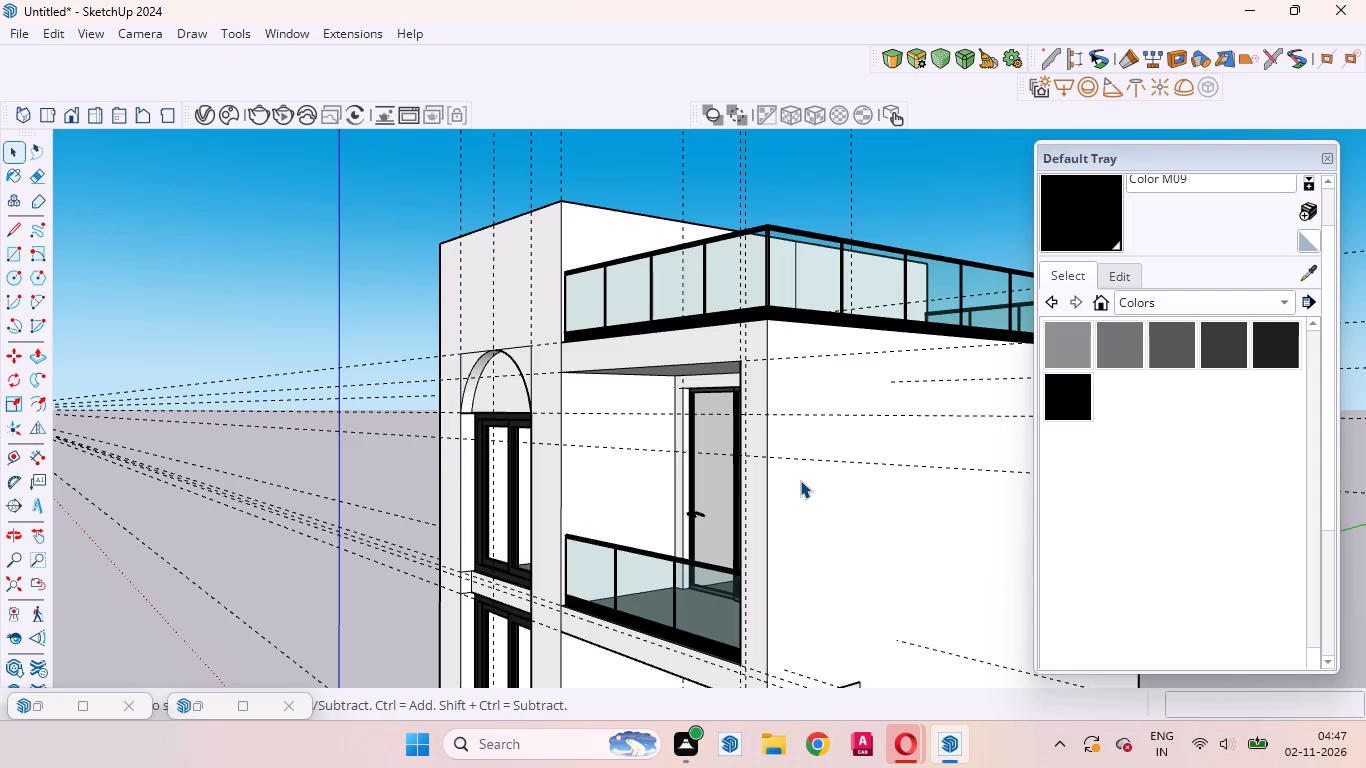
scroll(949, 377, down, 3)
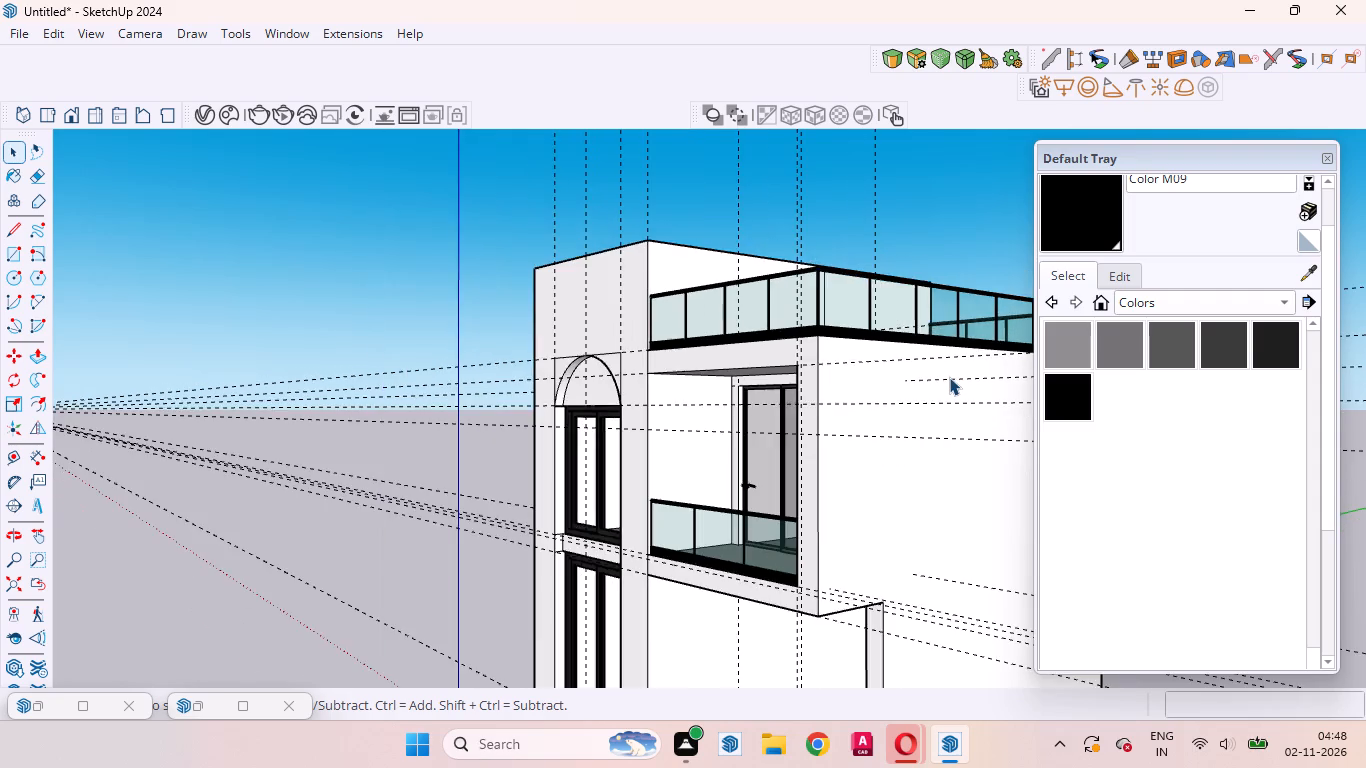
scroll(949, 377, down, 5)
scroll(766, 527, up, 4)
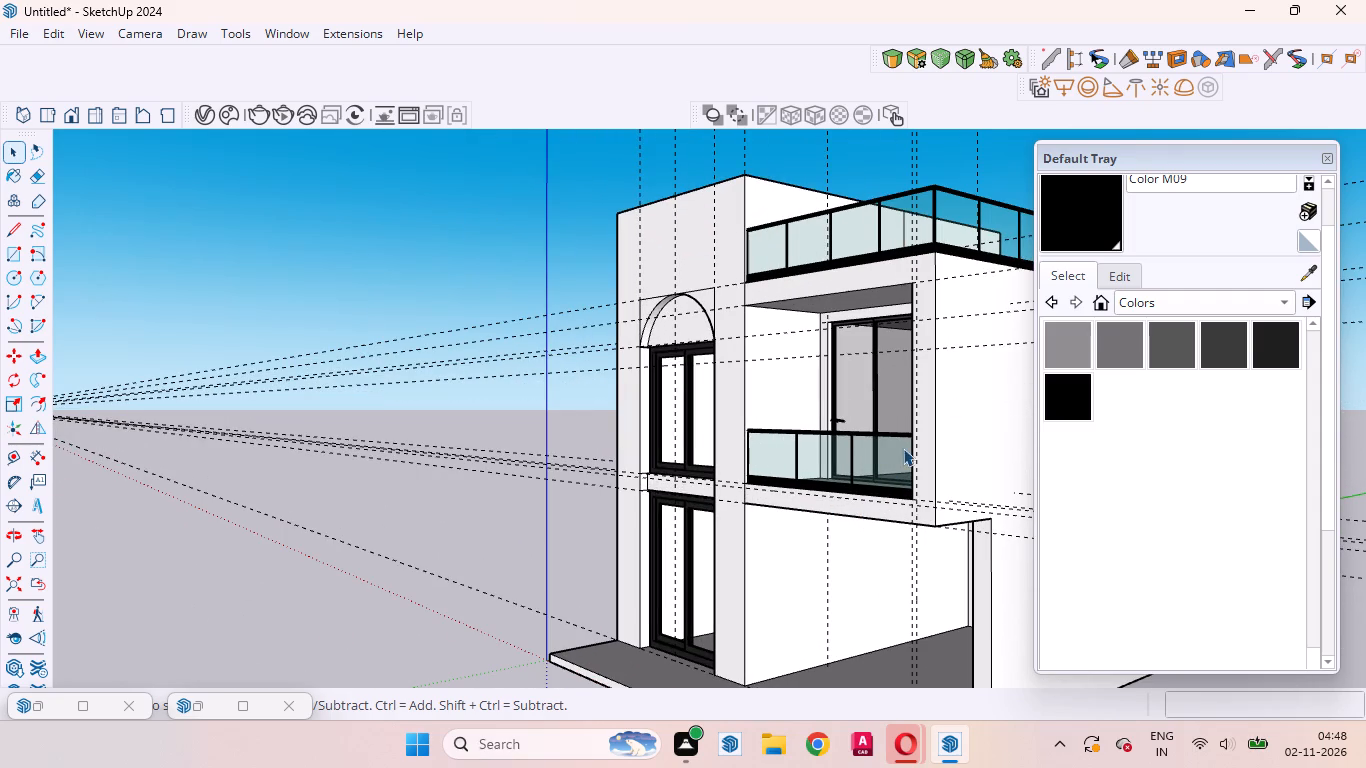
scroll(905, 440, down, 3)
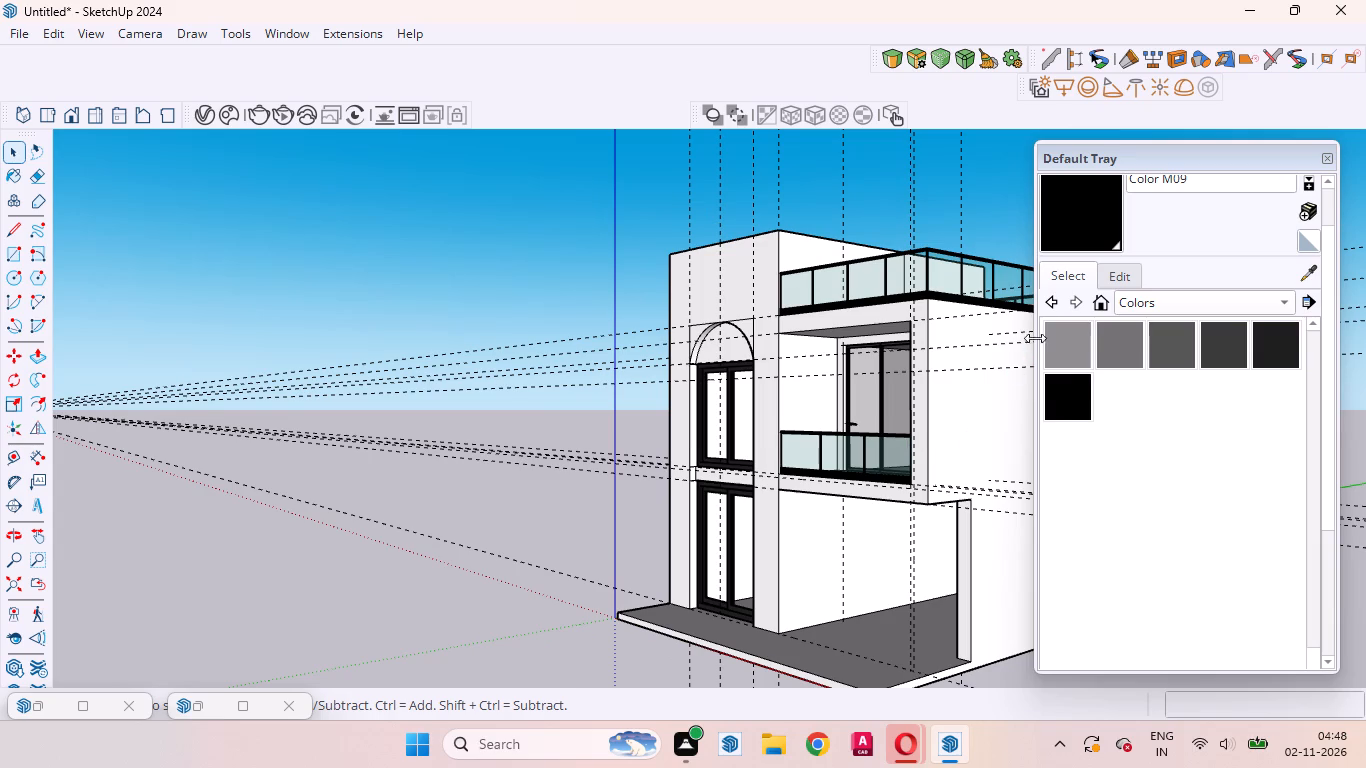
scroll(1041, 337, down, 4)
scroll(885, 451, down, 4)
scroll(902, 549, up, 5)
middle_drag(825, 555, 825, 550)
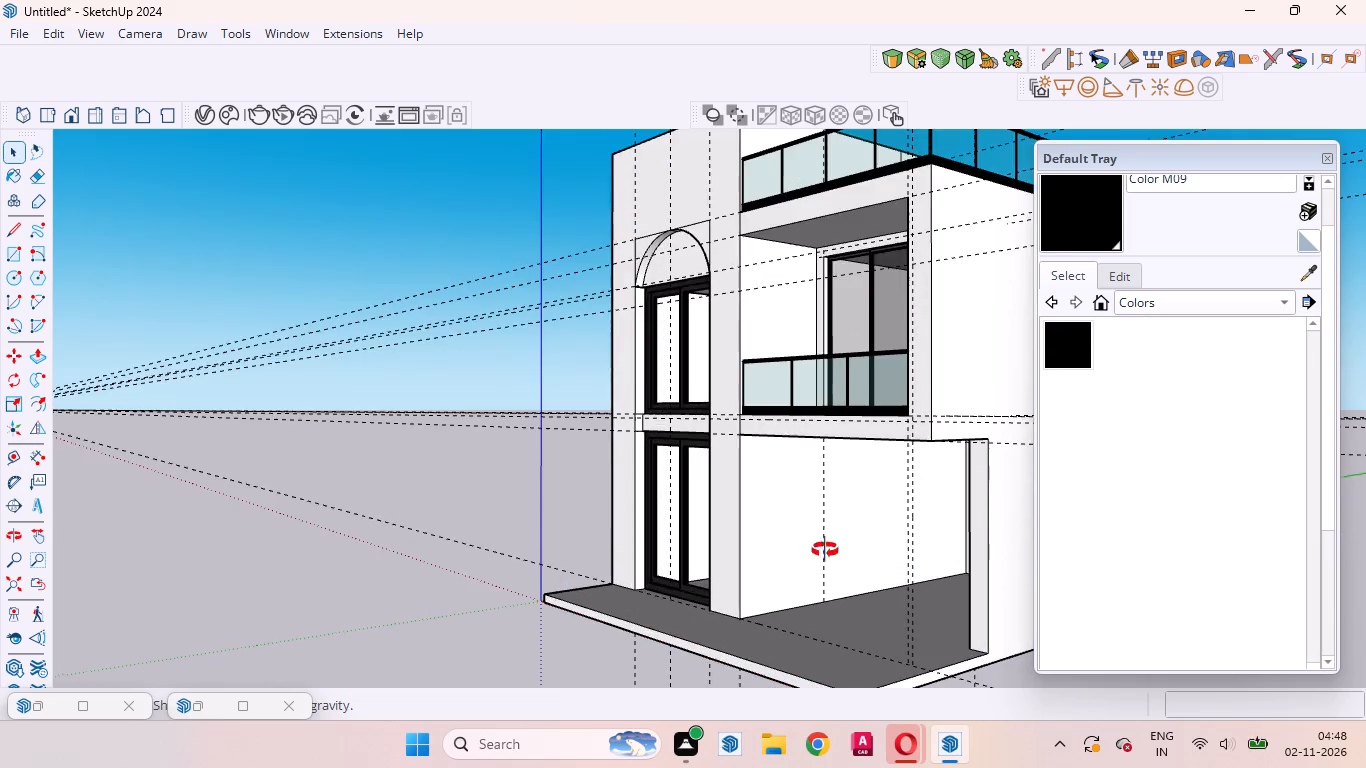
middle_drag(825, 550, 1144, 724)
scroll(807, 469, down, 6)
middle_drag(894, 573, 855, 511)
scroll(894, 573, up, 1)
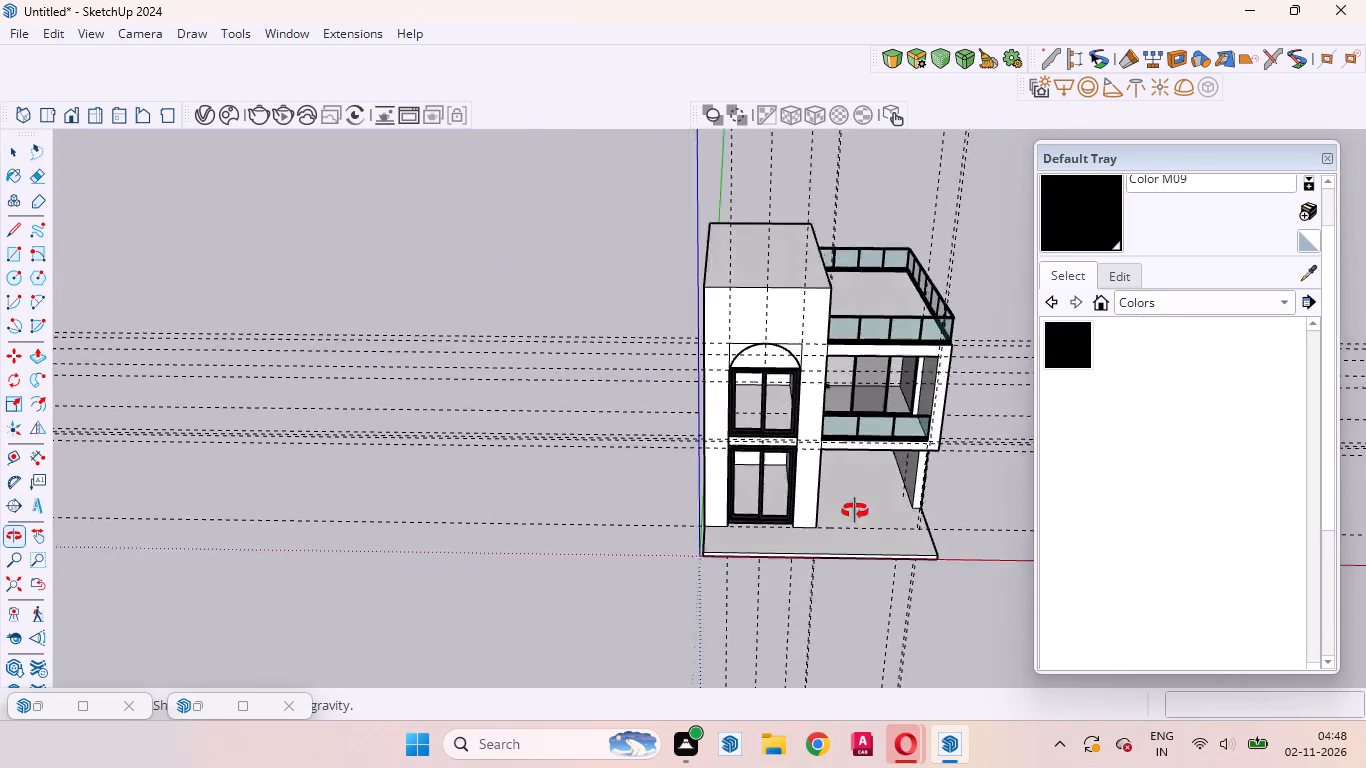
middle_drag(855, 511, 1004, 456)
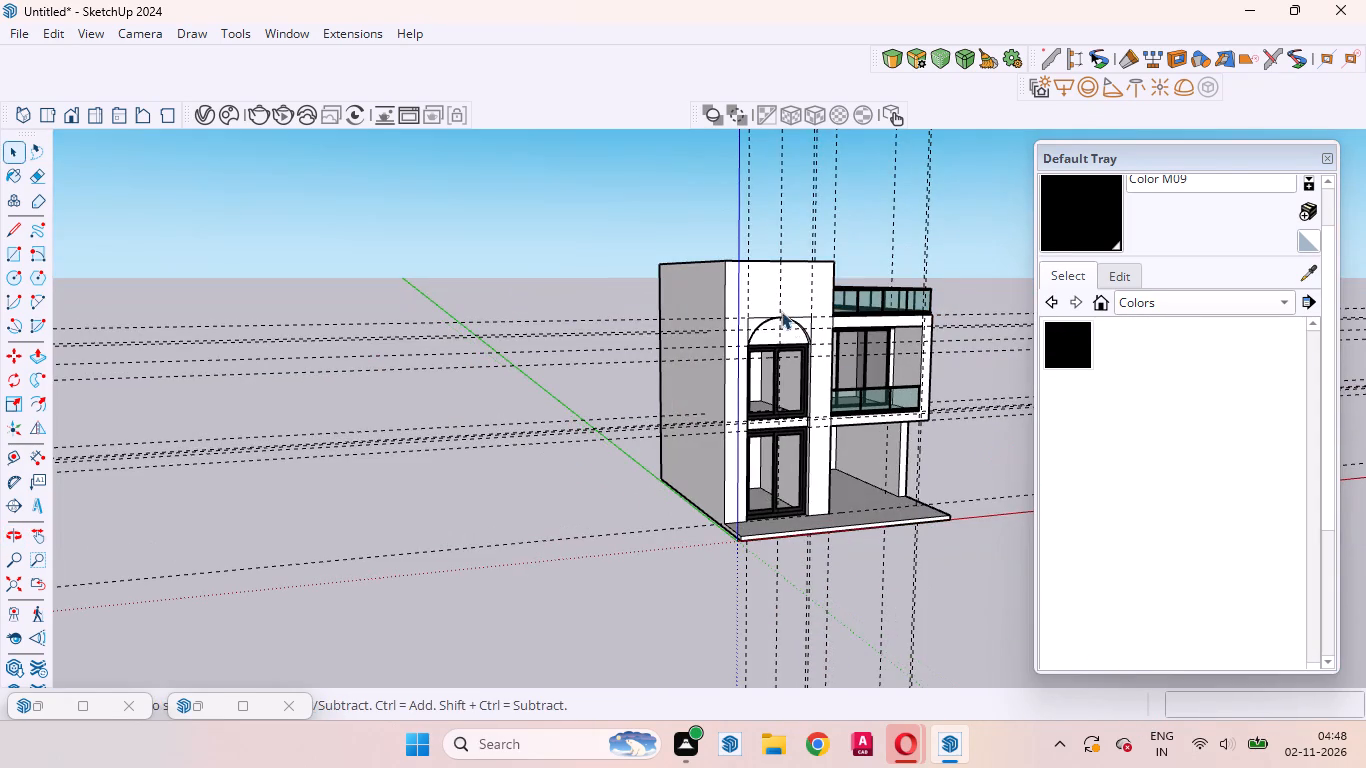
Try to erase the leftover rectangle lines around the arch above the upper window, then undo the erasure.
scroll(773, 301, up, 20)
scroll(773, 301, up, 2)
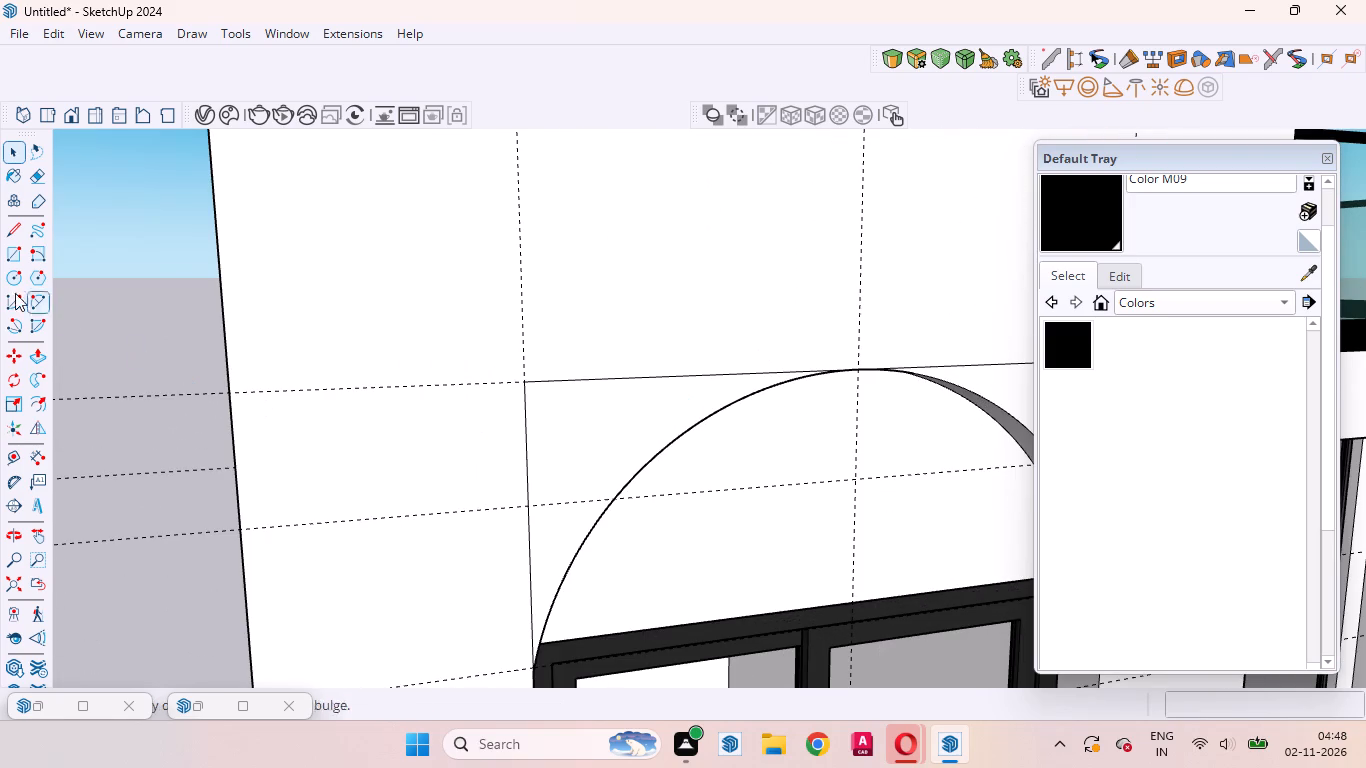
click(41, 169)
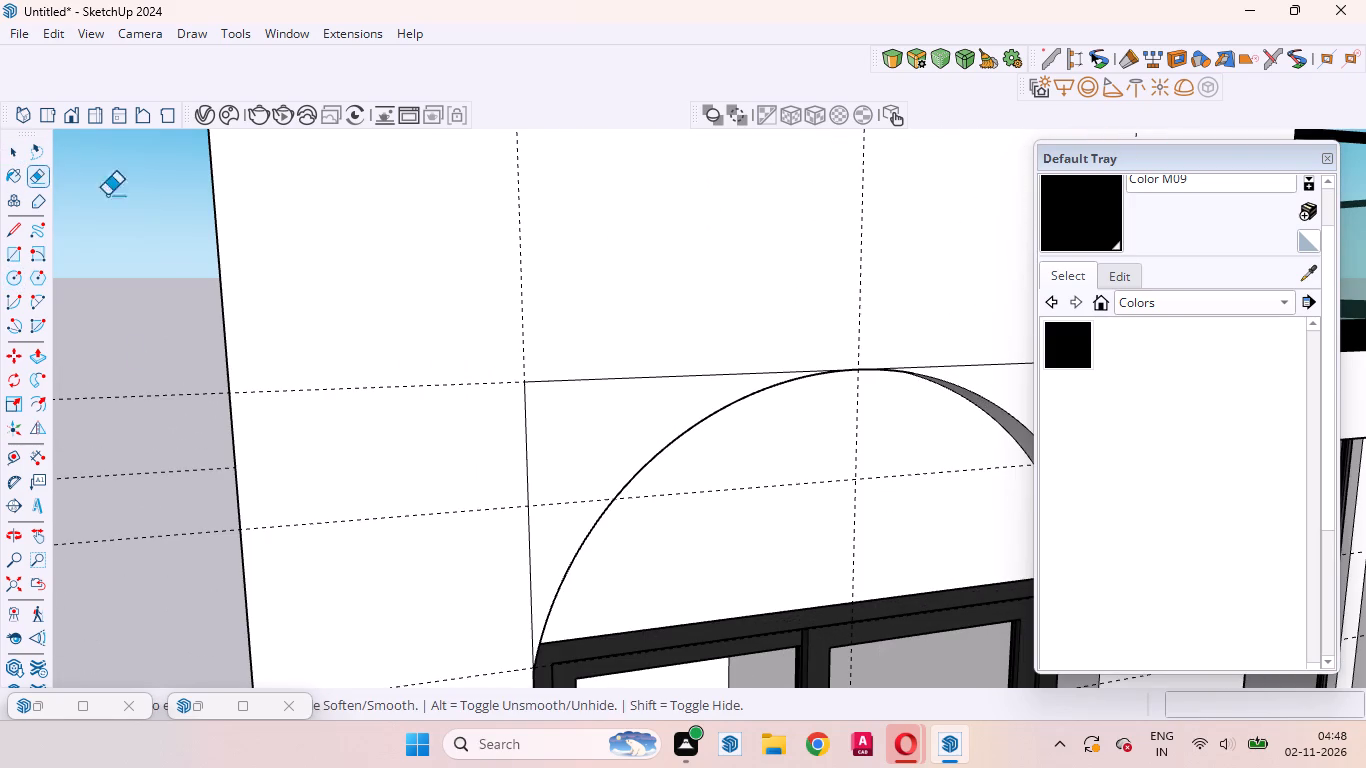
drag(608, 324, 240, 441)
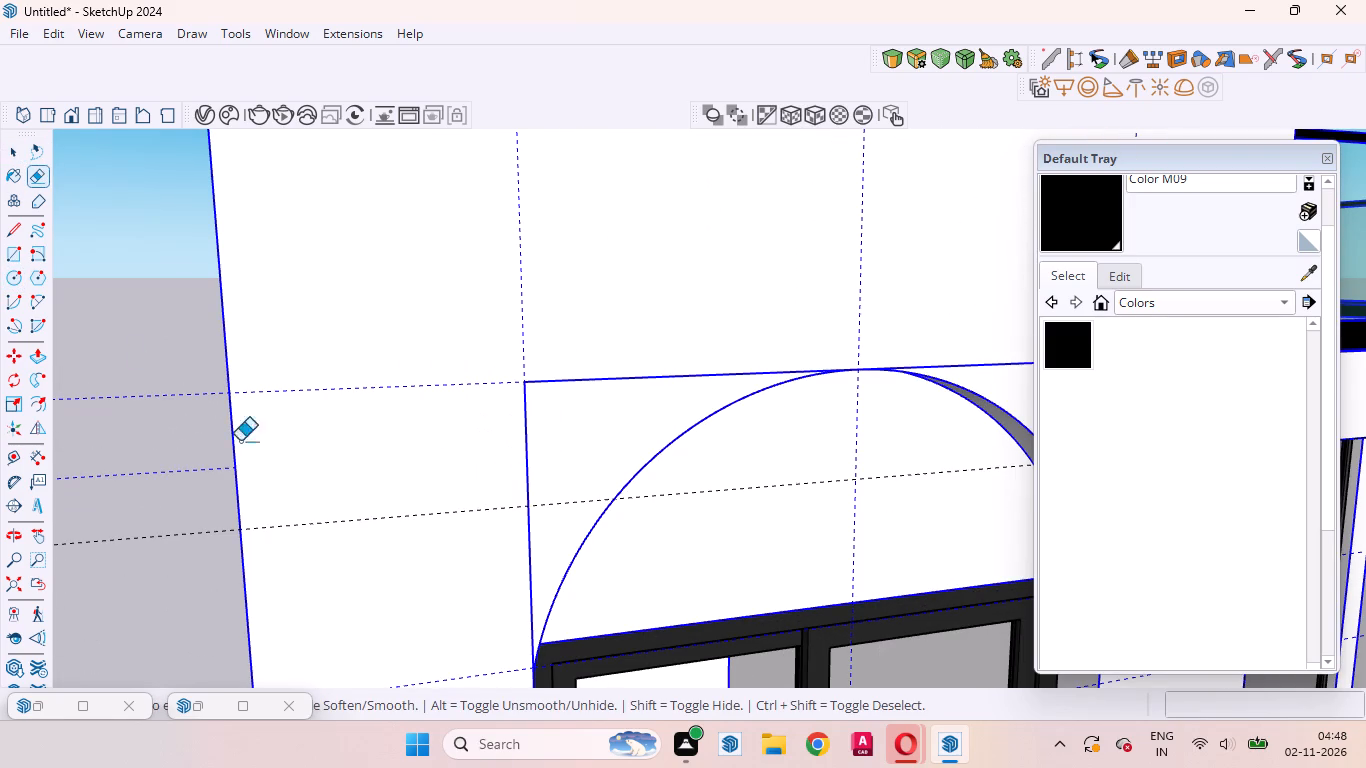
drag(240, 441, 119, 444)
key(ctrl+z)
Erase the leftover rectangle lines around the arch above the upper window, on both sides and along its top.
key(space)
triple_click(484, 419)
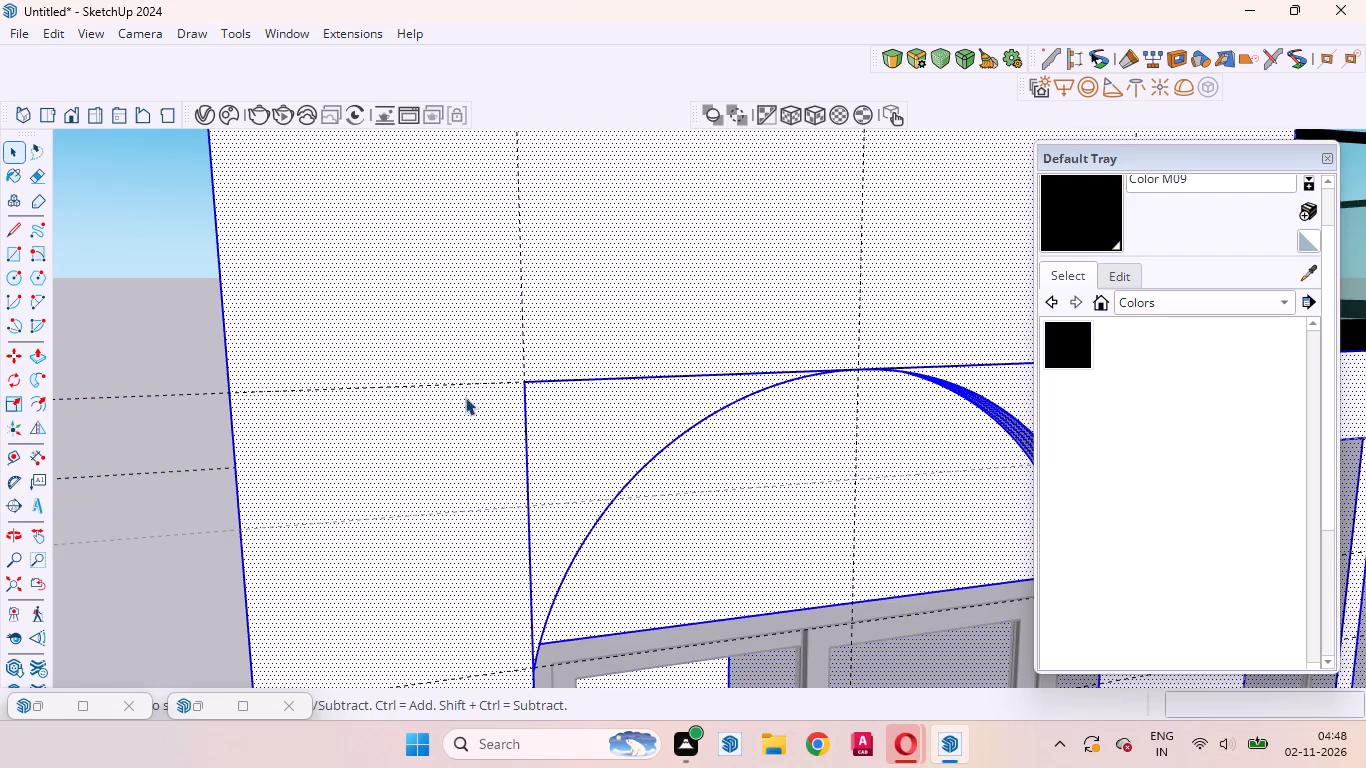
click(561, 323)
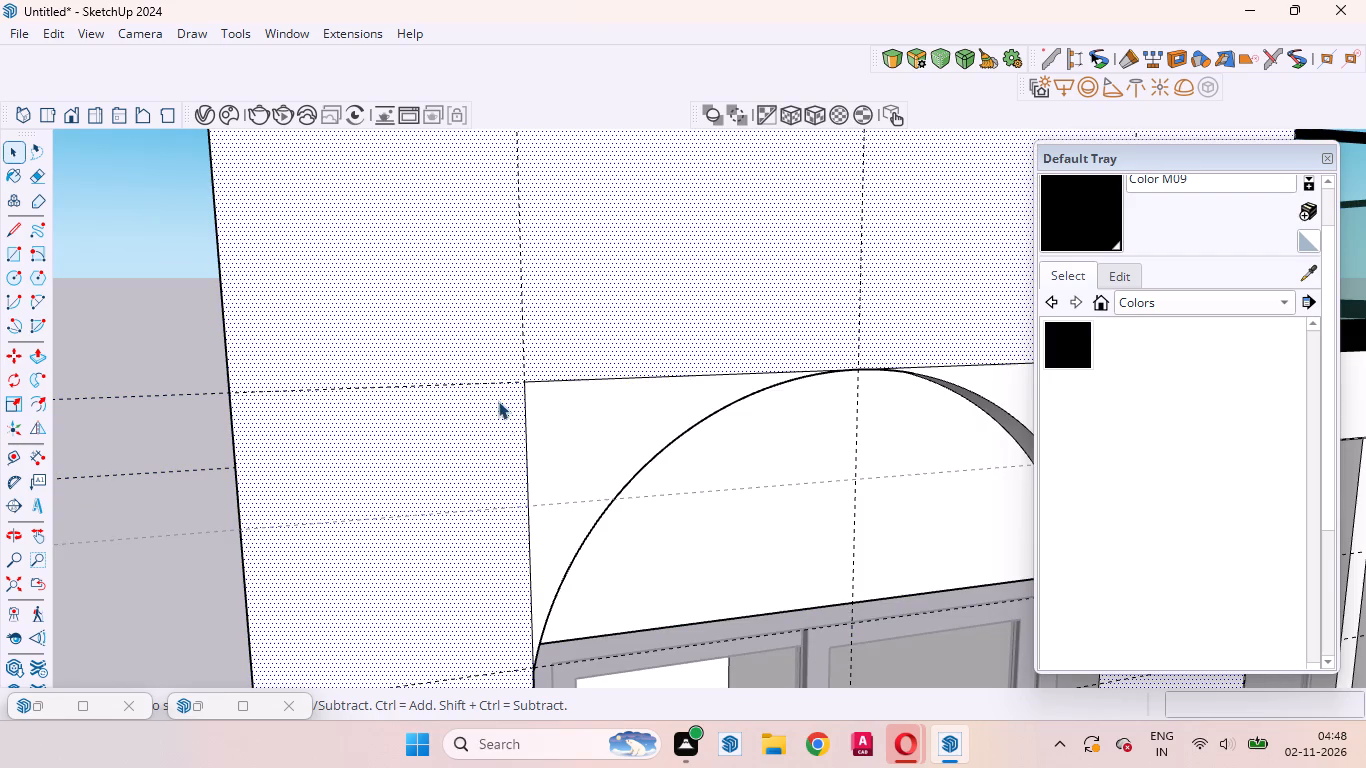
click(524, 431)
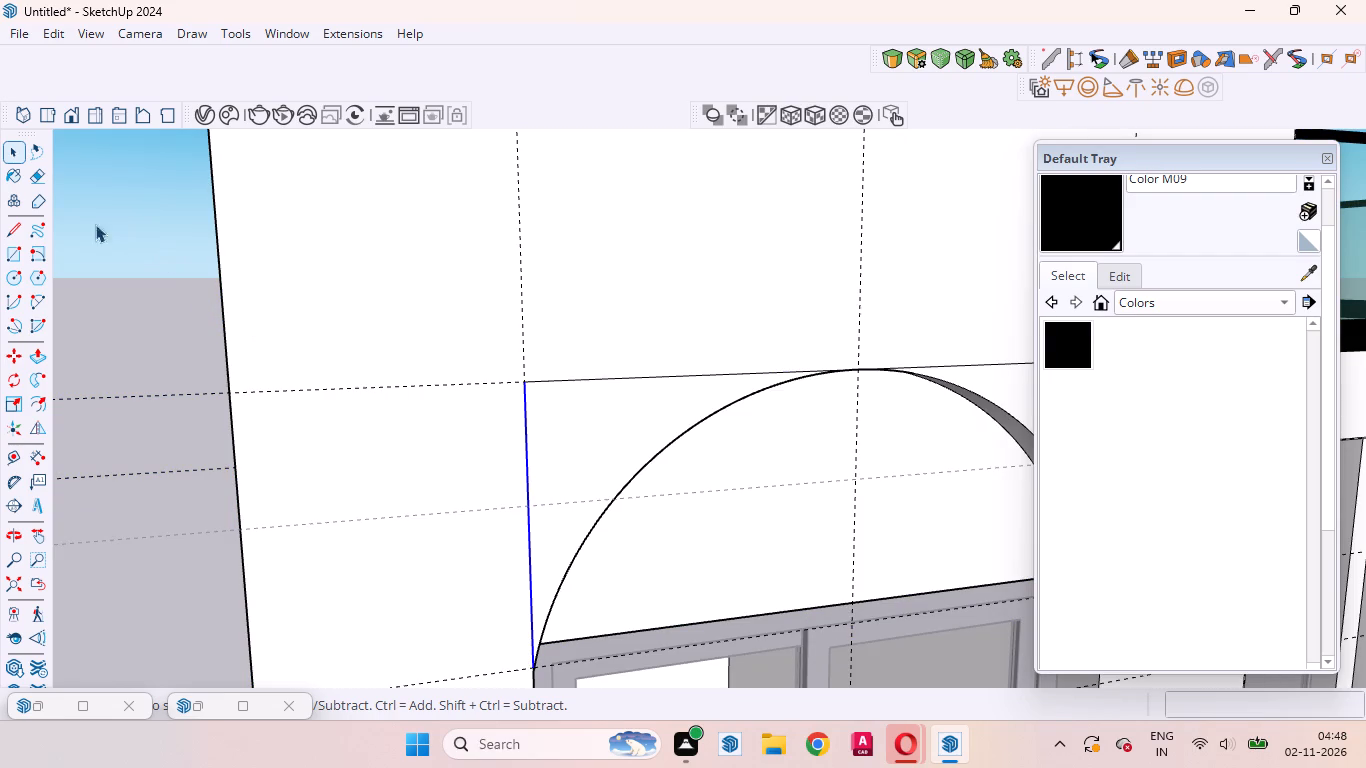
click(26, 173)
drag(665, 302, 512, 477)
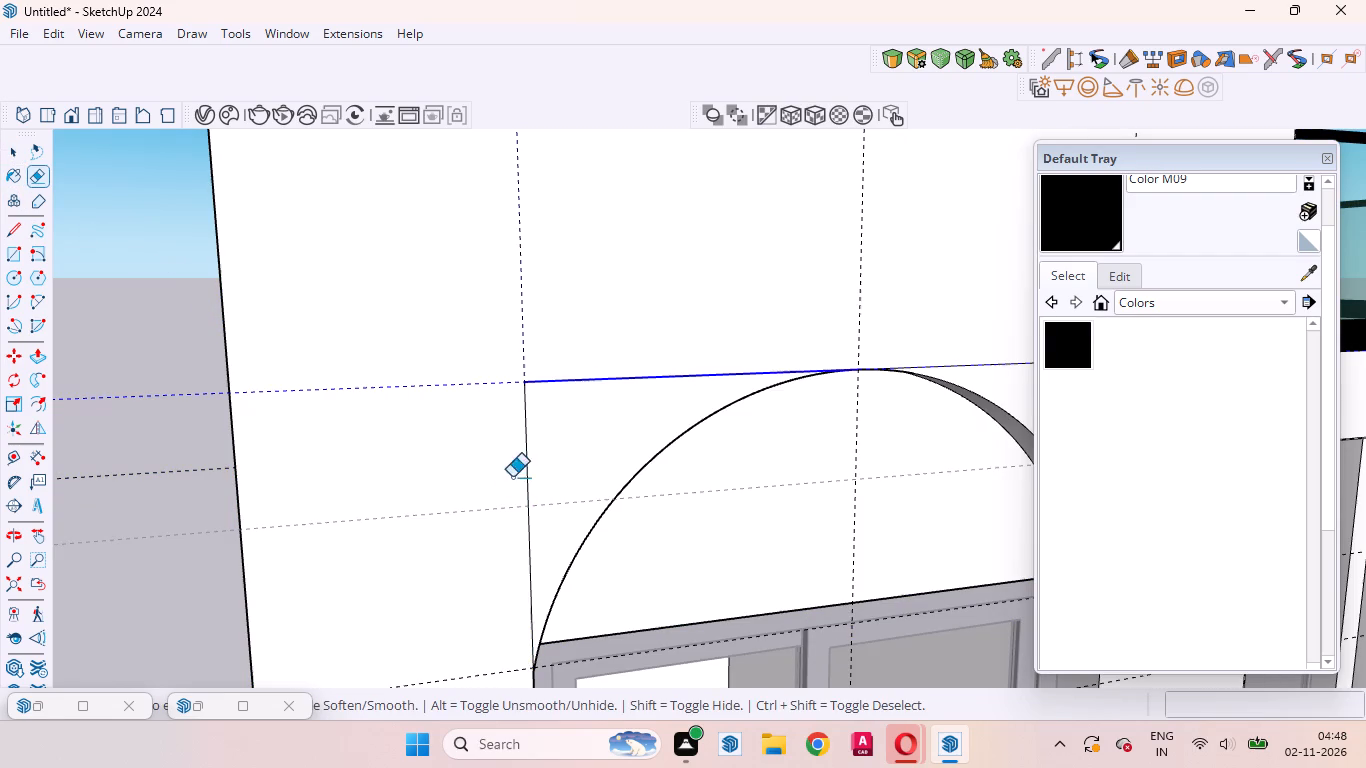
drag(512, 477, 499, 488)
scroll(304, 420, down, 10)
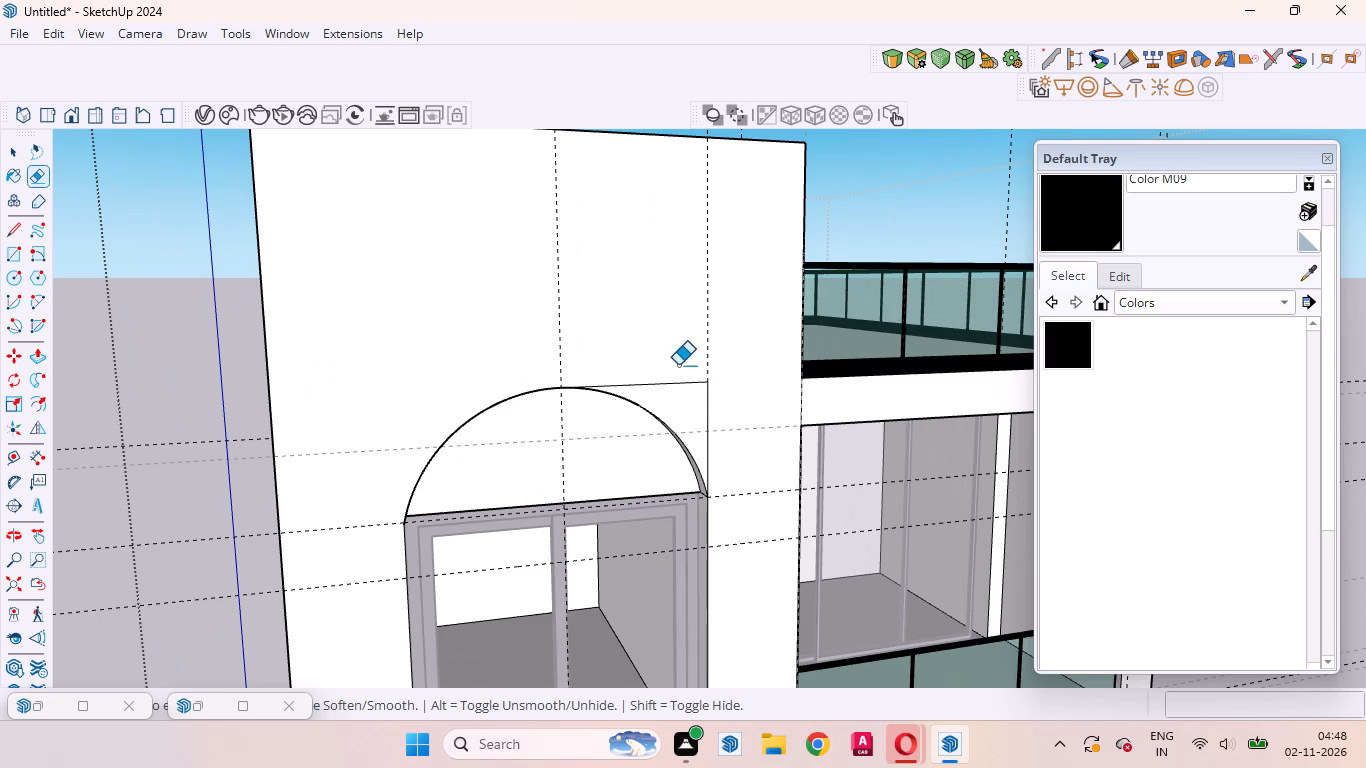
drag(658, 347, 729, 435)
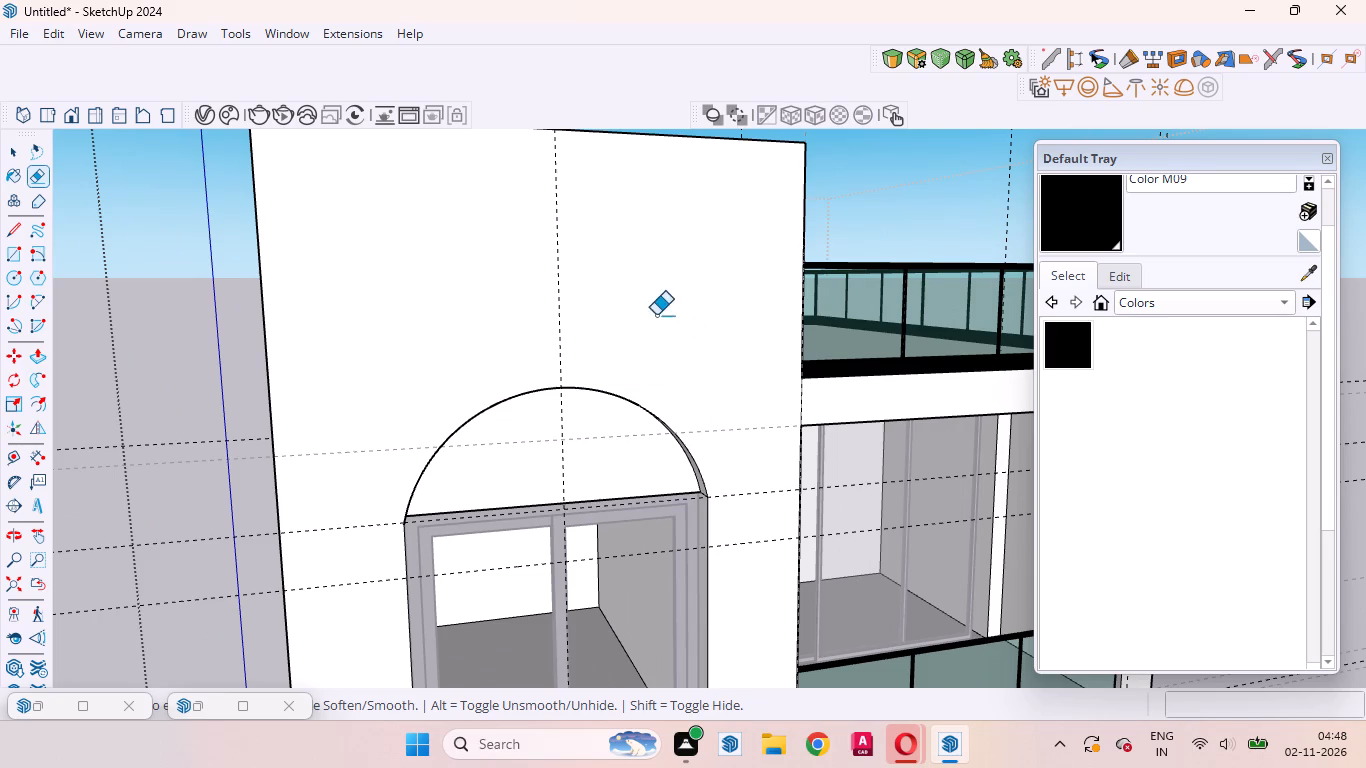
Erase the vertical guide through the arch's centre and horizontal guides crossing the arched block around the upper window and floor band.
drag(656, 309, 433, 309)
scroll(512, 291, down, 5)
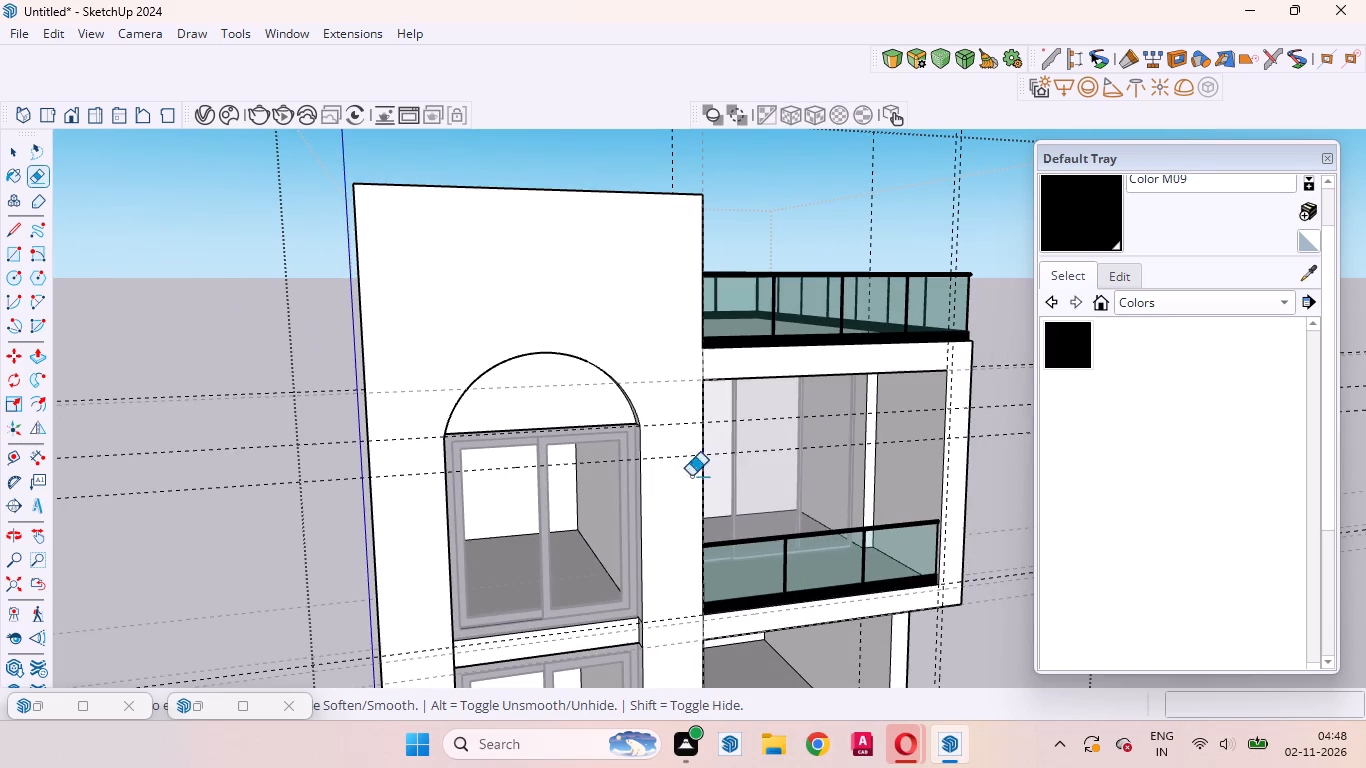
drag(675, 399, 686, 492)
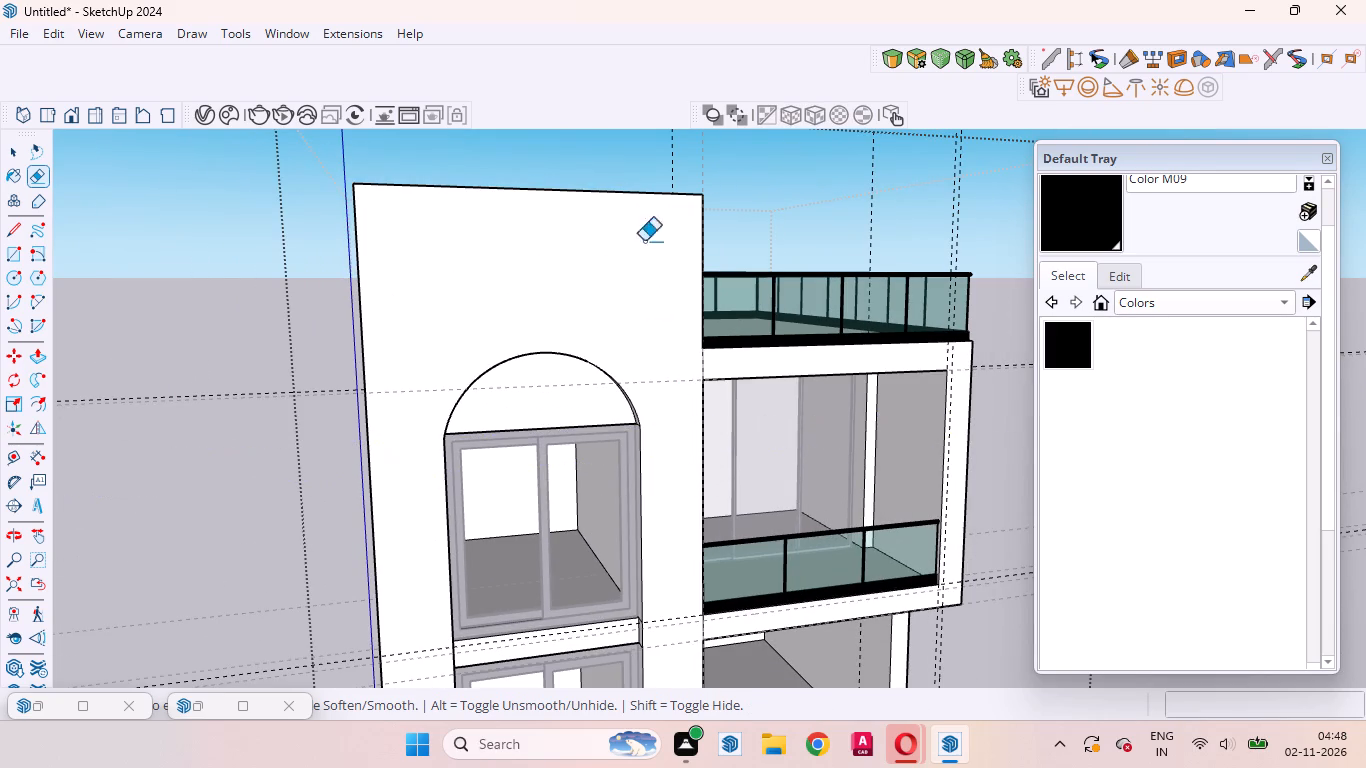
scroll(649, 207, down, 9)
scroll(645, 431, up, 14)
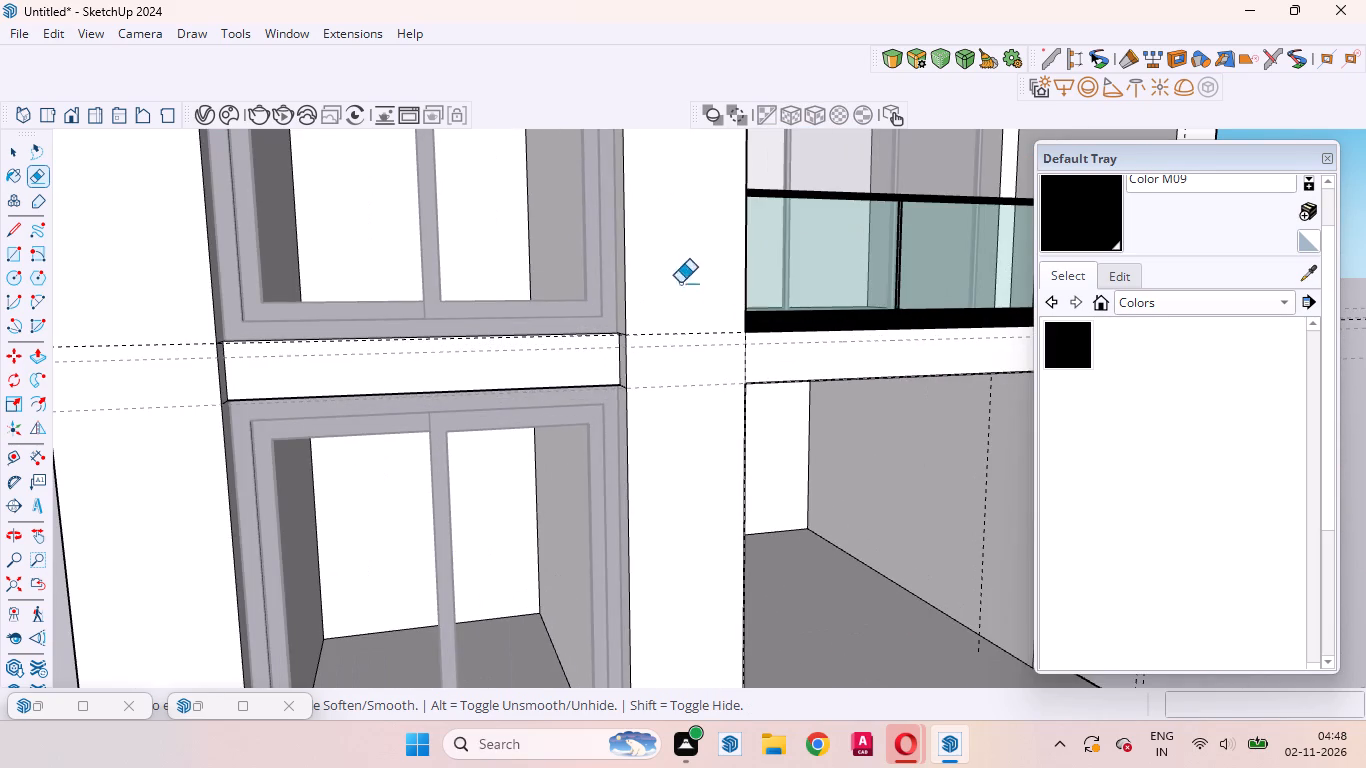
drag(680, 279, 690, 448)
scroll(694, 188, down, 12)
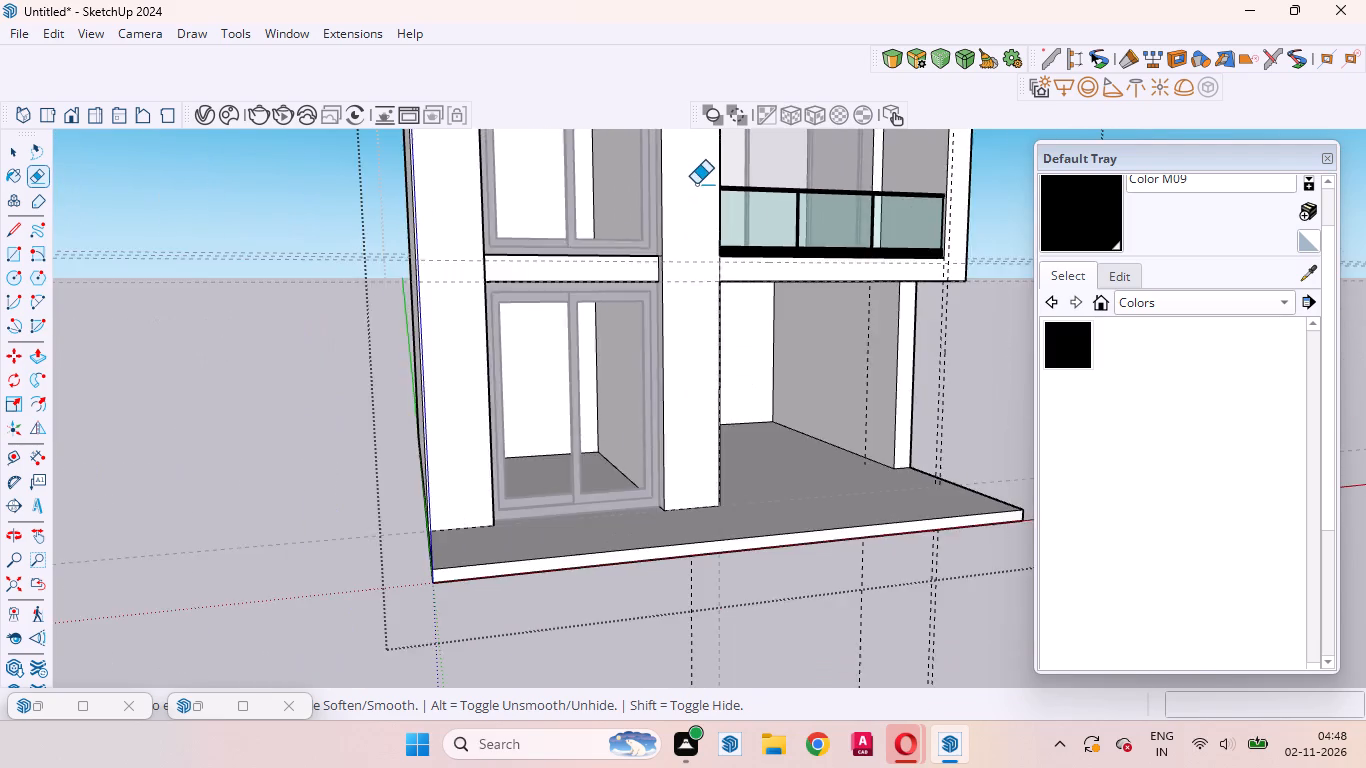
scroll(696, 184, down, 3)
Erase the vertical guides around the open ground-floor bay, beside its outer column and along both side walls.
scroll(873, 323, up, 9)
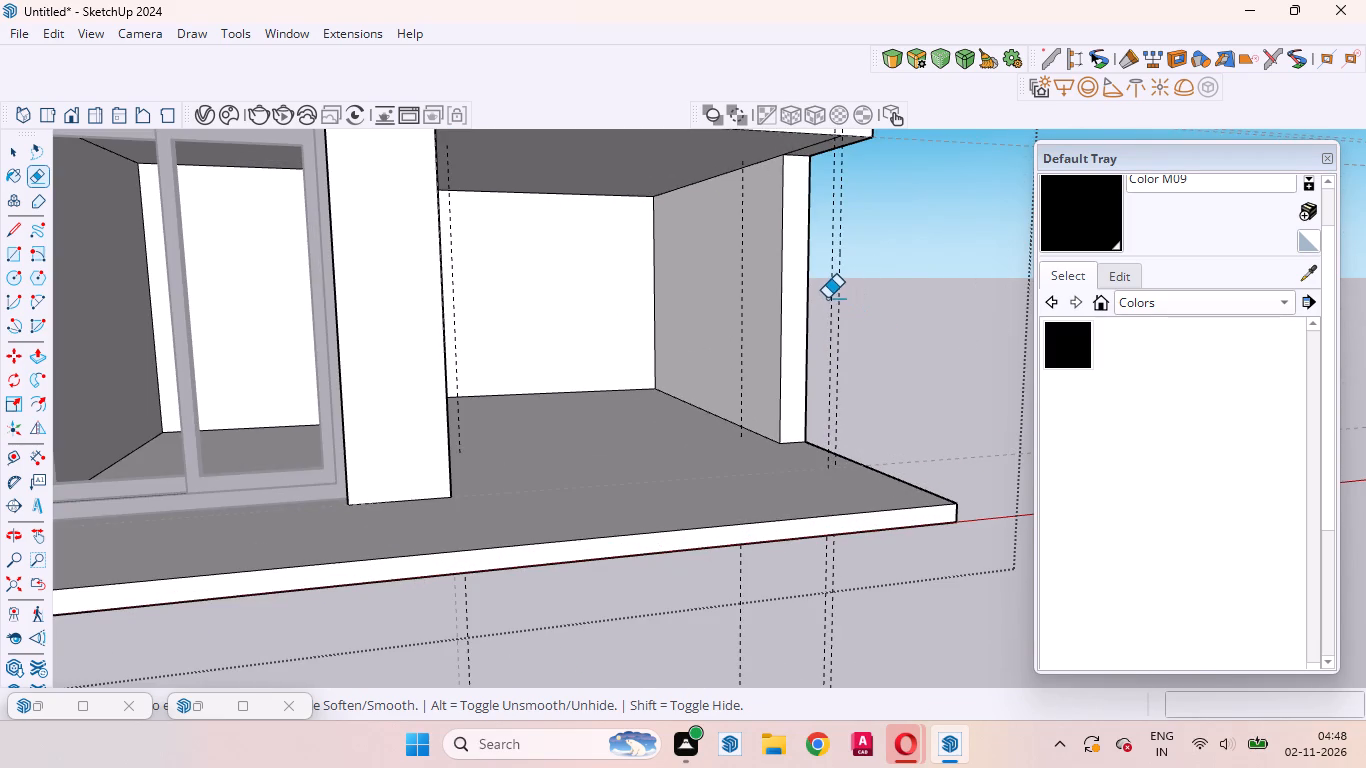
drag(824, 297, 882, 312)
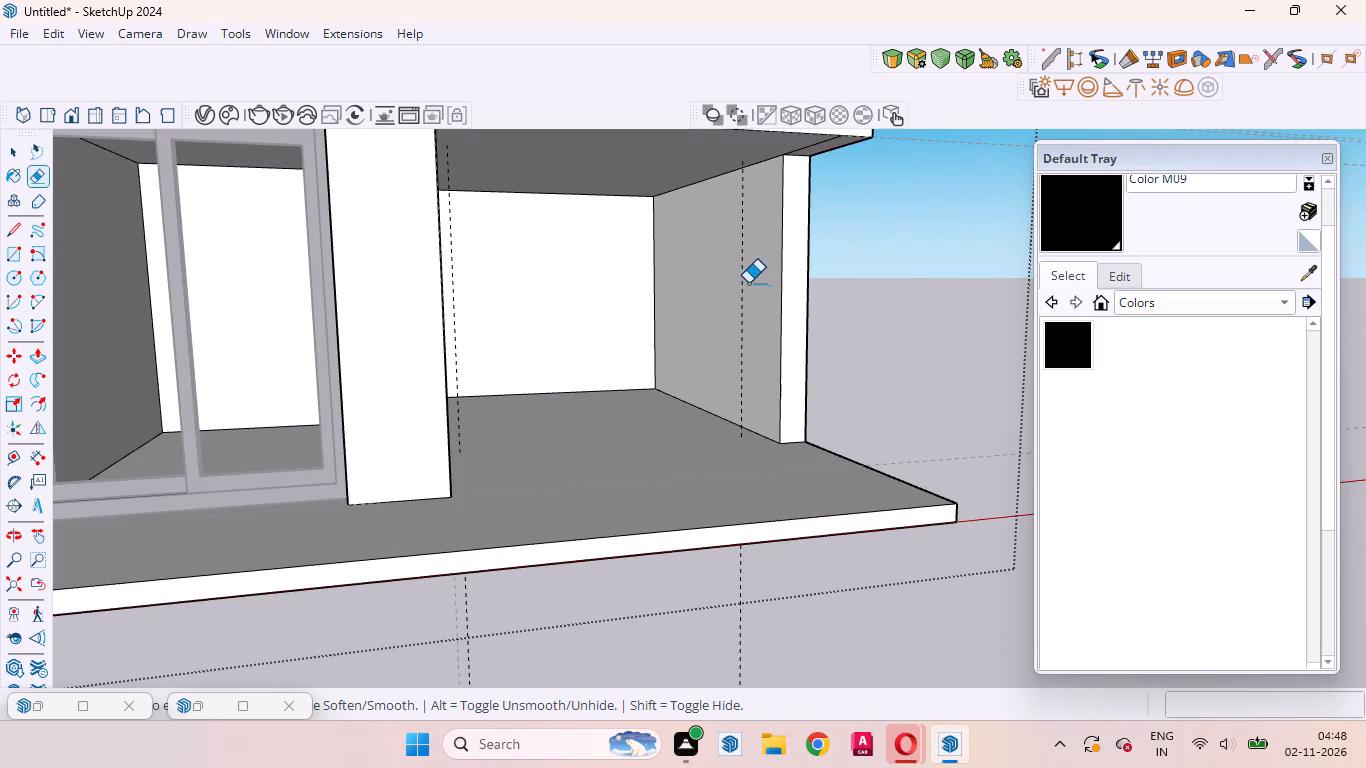
click(742, 279)
middle_drag(704, 312, 610, 342)
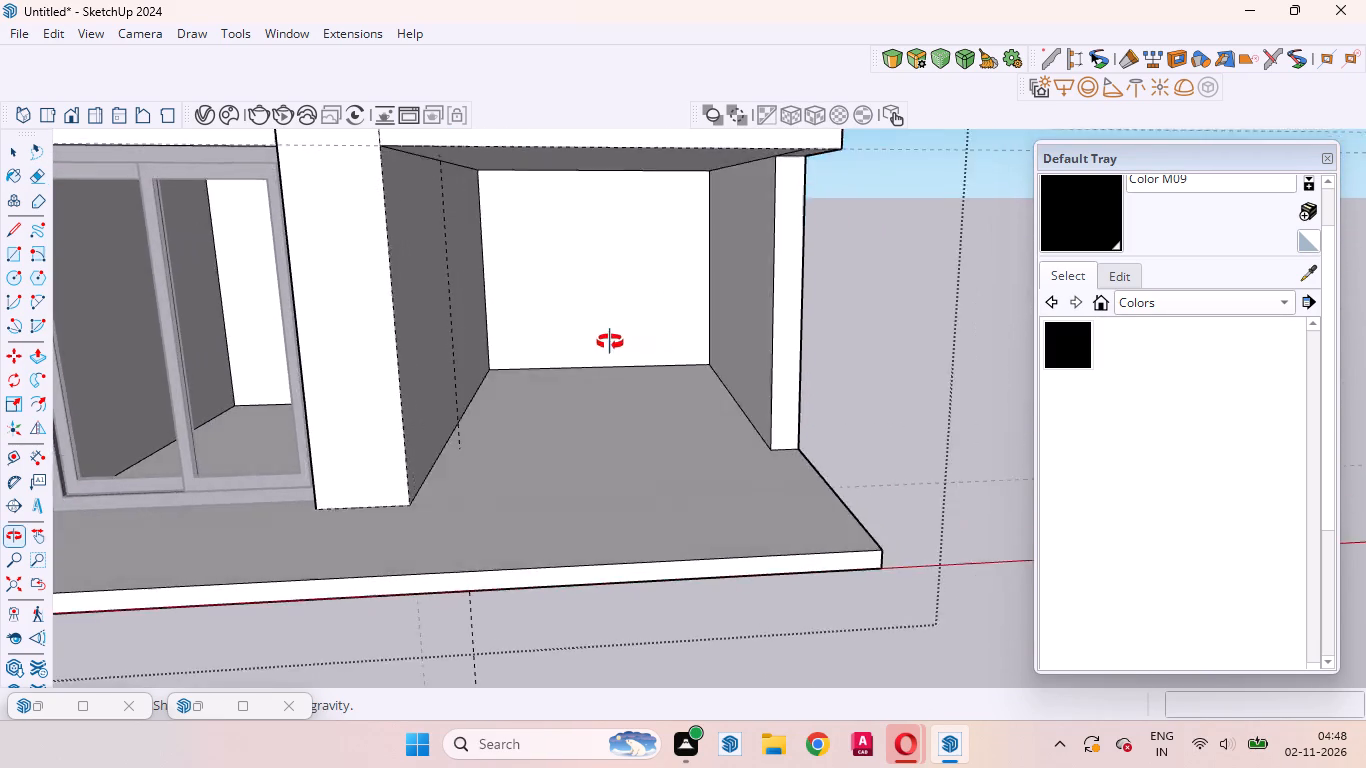
middle_drag(610, 342, 487, 337)
scroll(475, 315, up, 4)
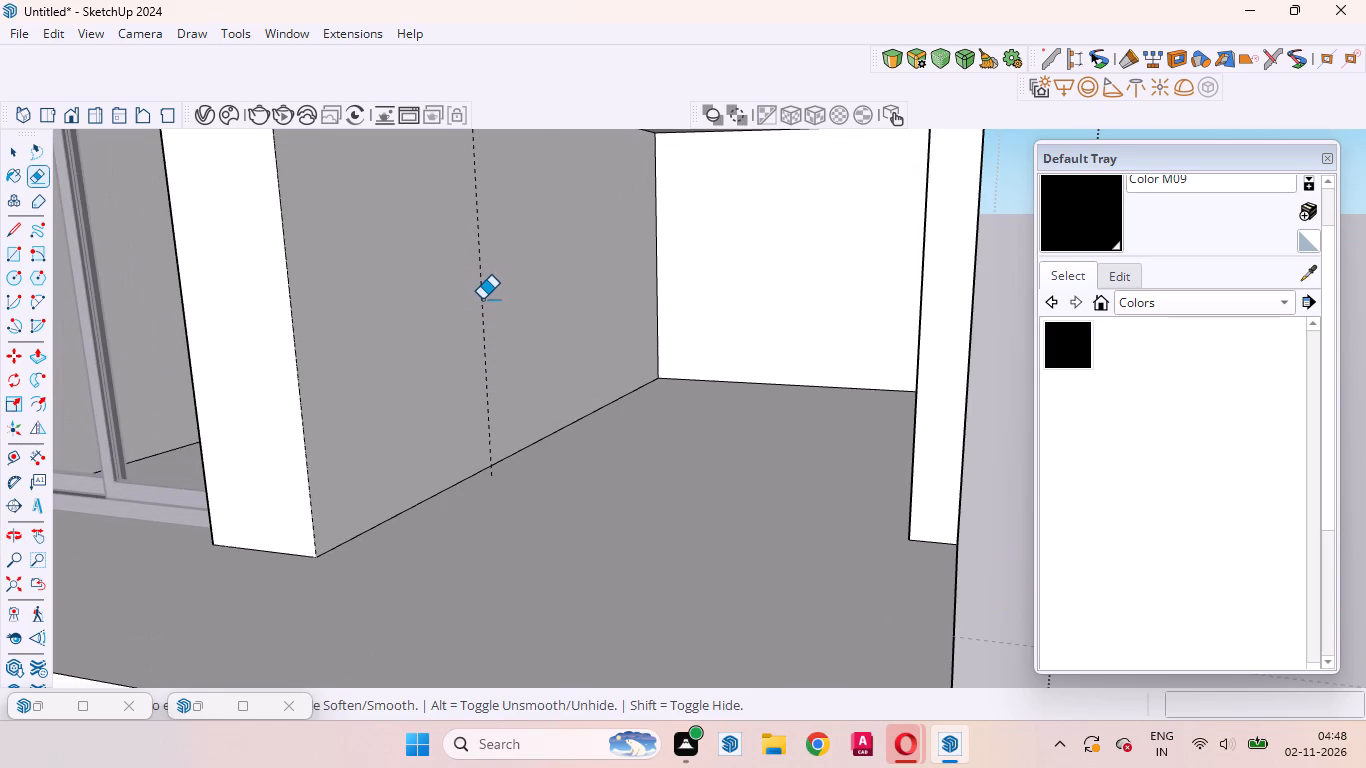
click(483, 298)
scroll(600, 375, down, 14)
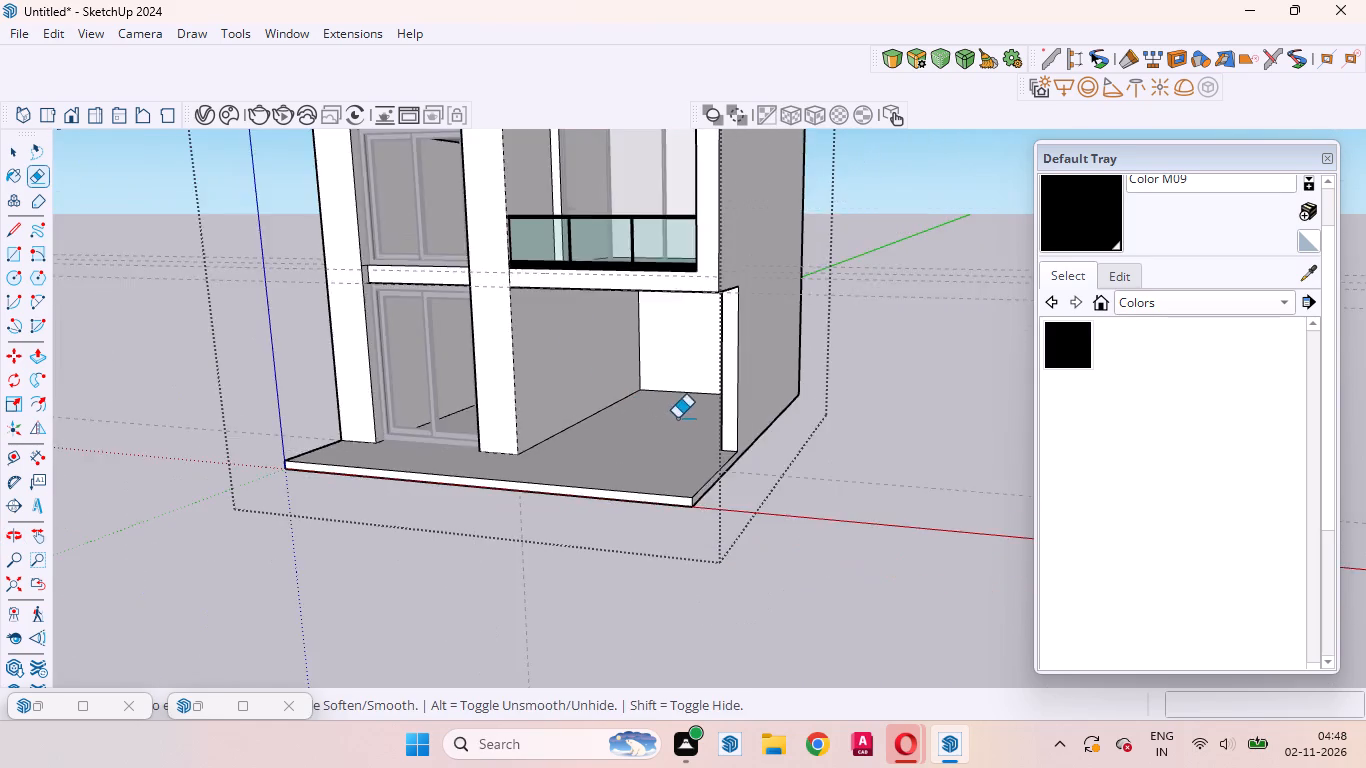
scroll(677, 418, down, 9)
drag(913, 397, 880, 256)
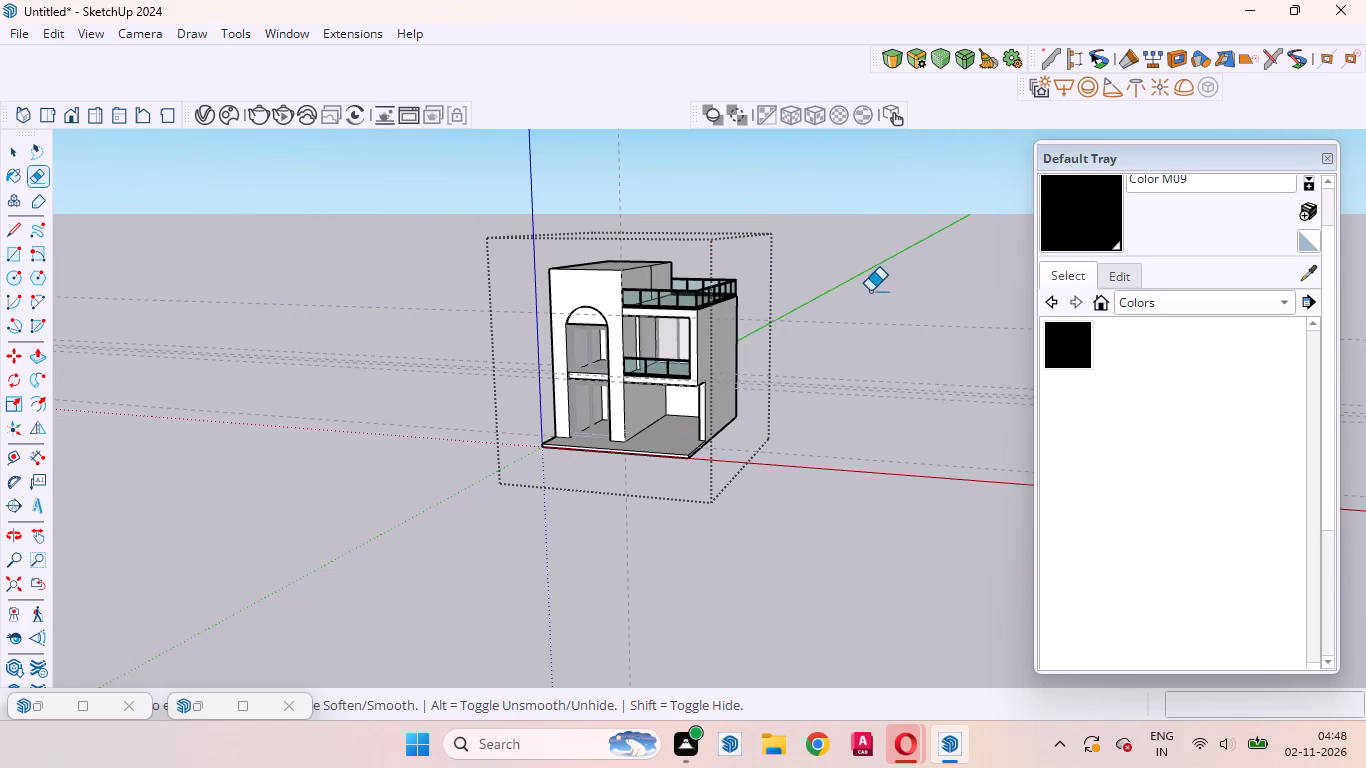
Inspect the cleaned-up elevation, terraces and balcony-side window from below, above, the front and the side.
scroll(737, 297, up, 11)
middle_drag(514, 384, 793, 224)
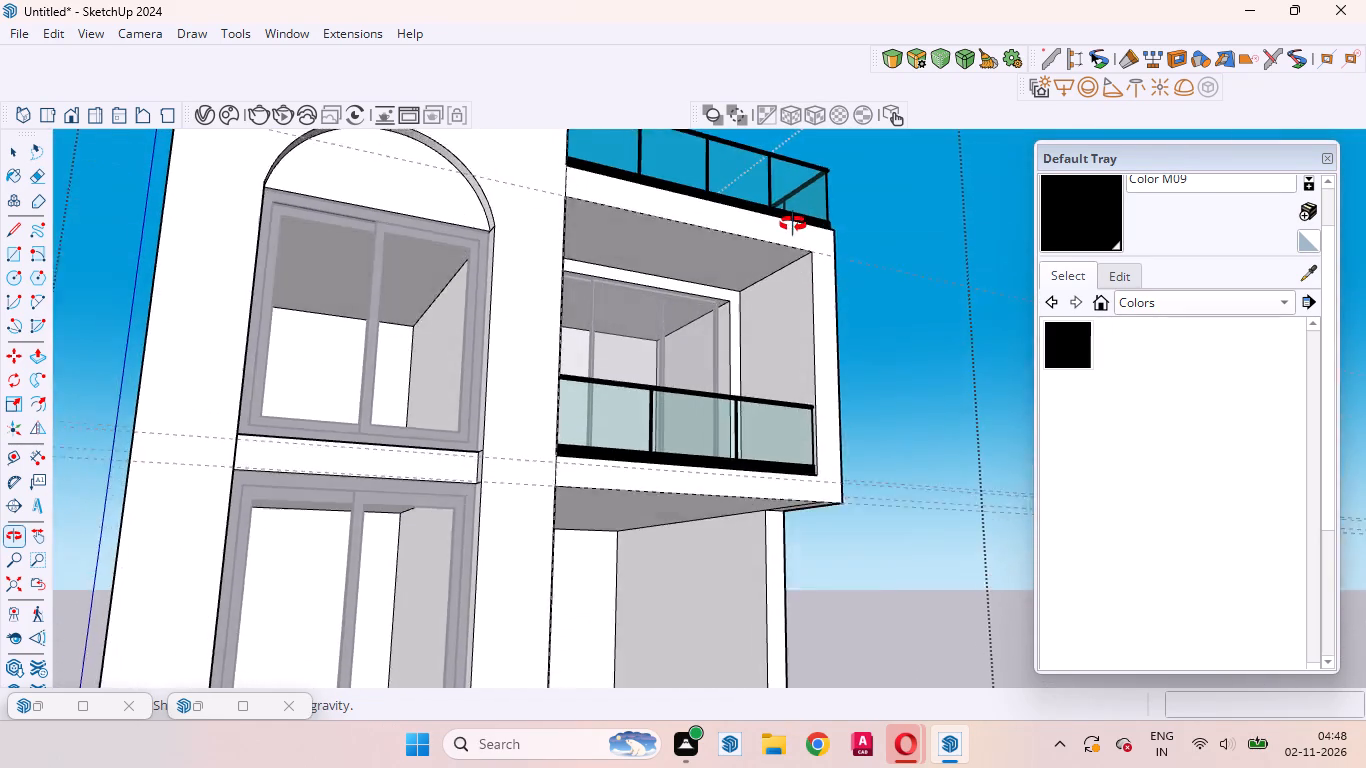
middle_drag(793, 224, 621, 490)
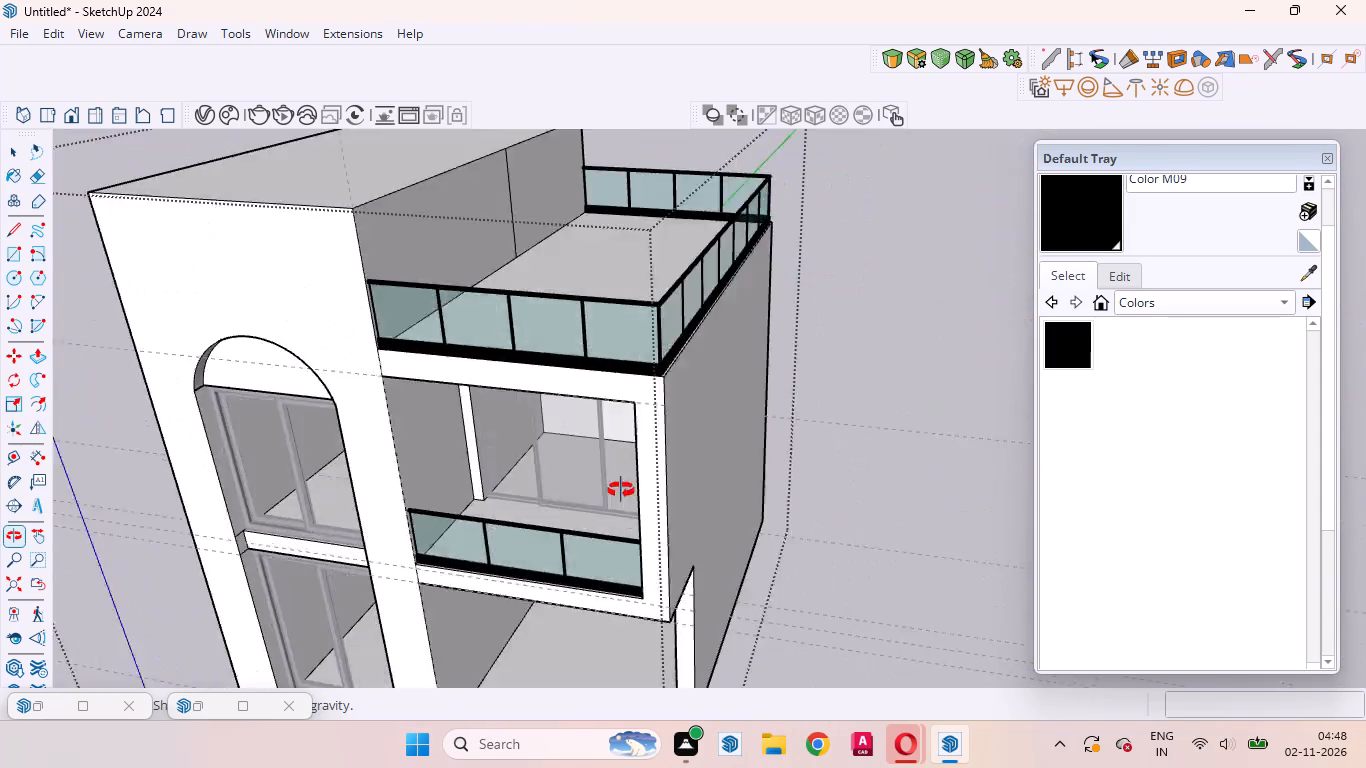
middle_drag(621, 490, 762, 343)
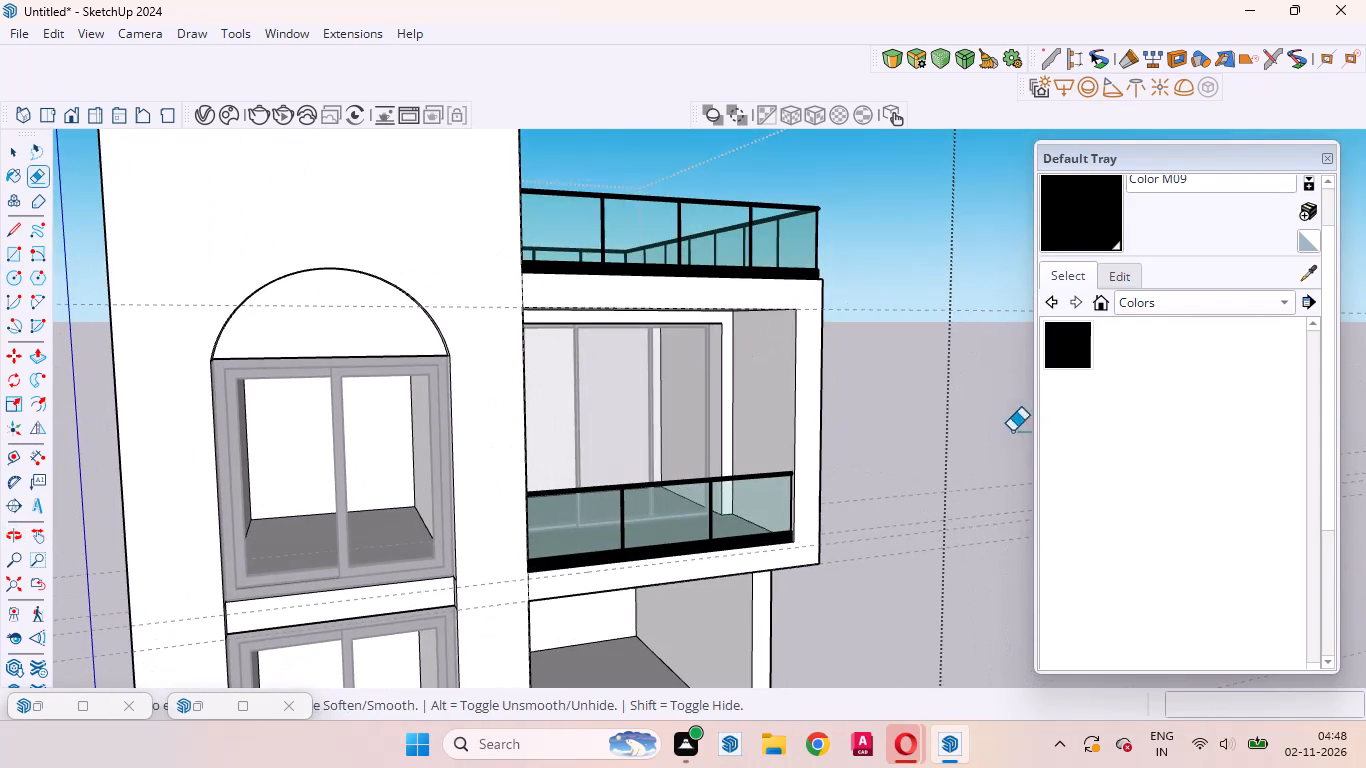
key(space)
click(937, 396)
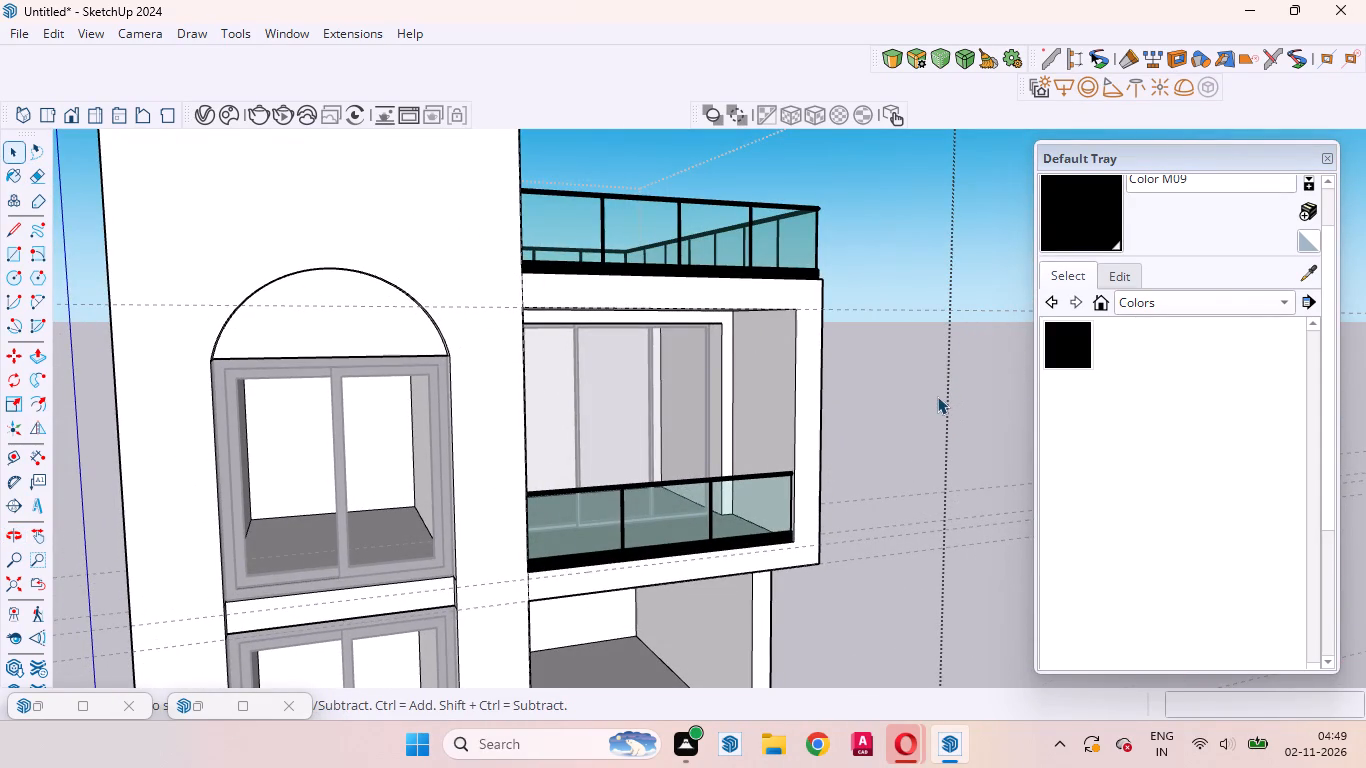
click(928, 415)
click(918, 415)
middle_drag(832, 376, 678, 379)
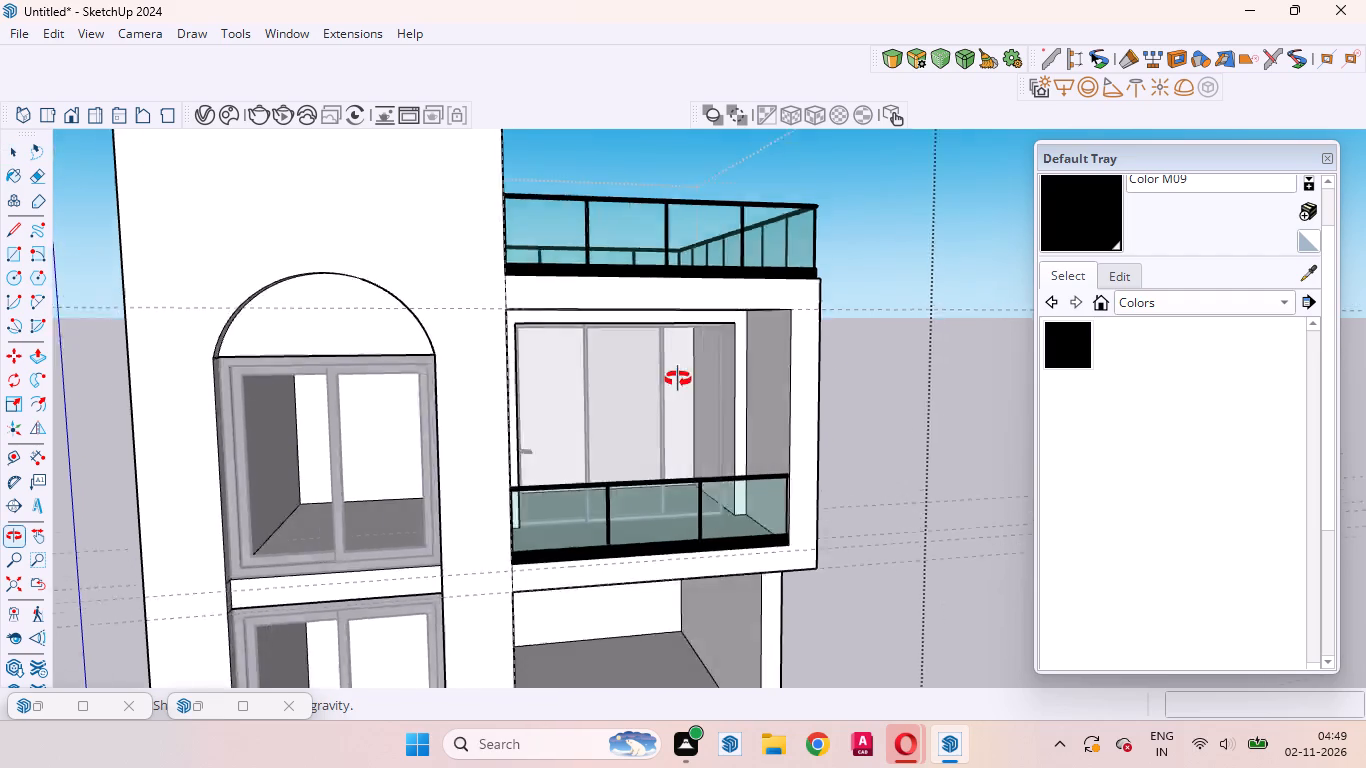
middle_drag(678, 379, 641, 374)
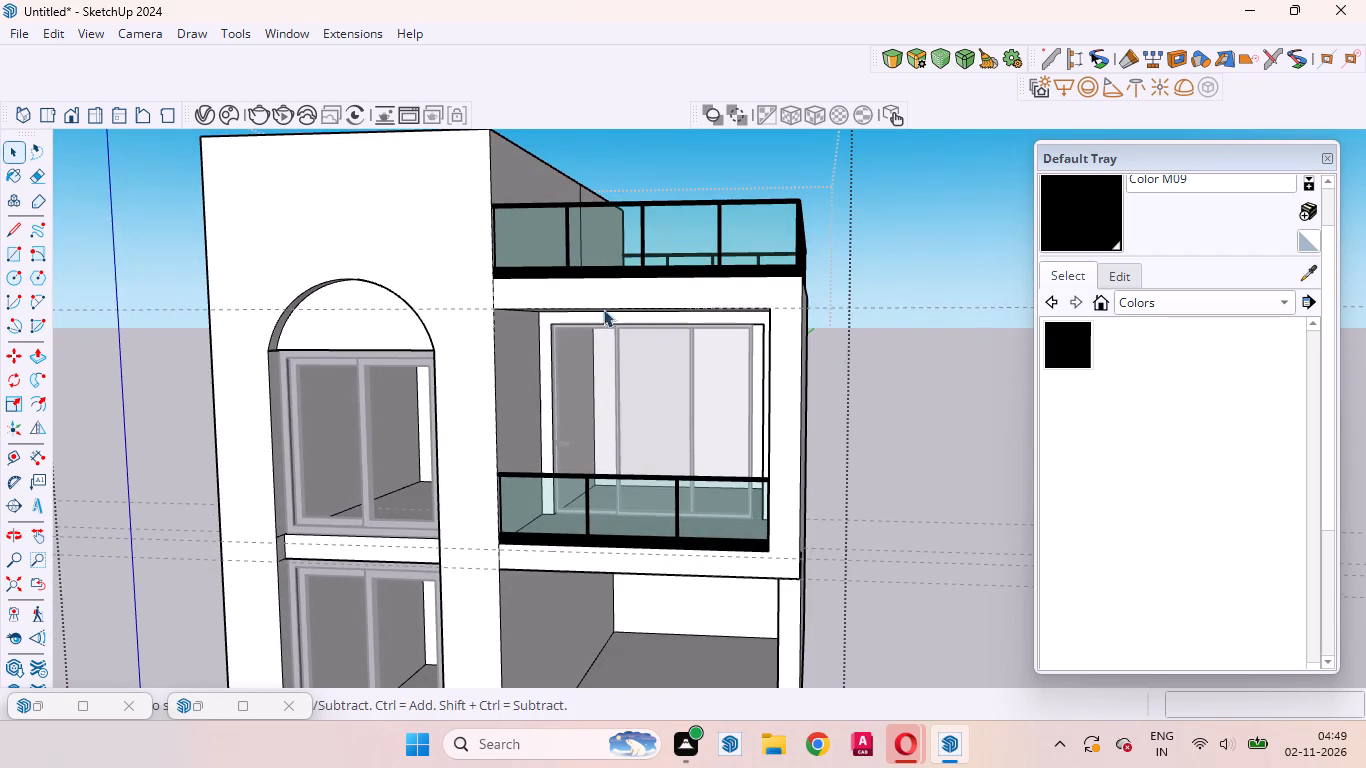
scroll(597, 301, up, 4)
scroll(845, 327, down, 9)
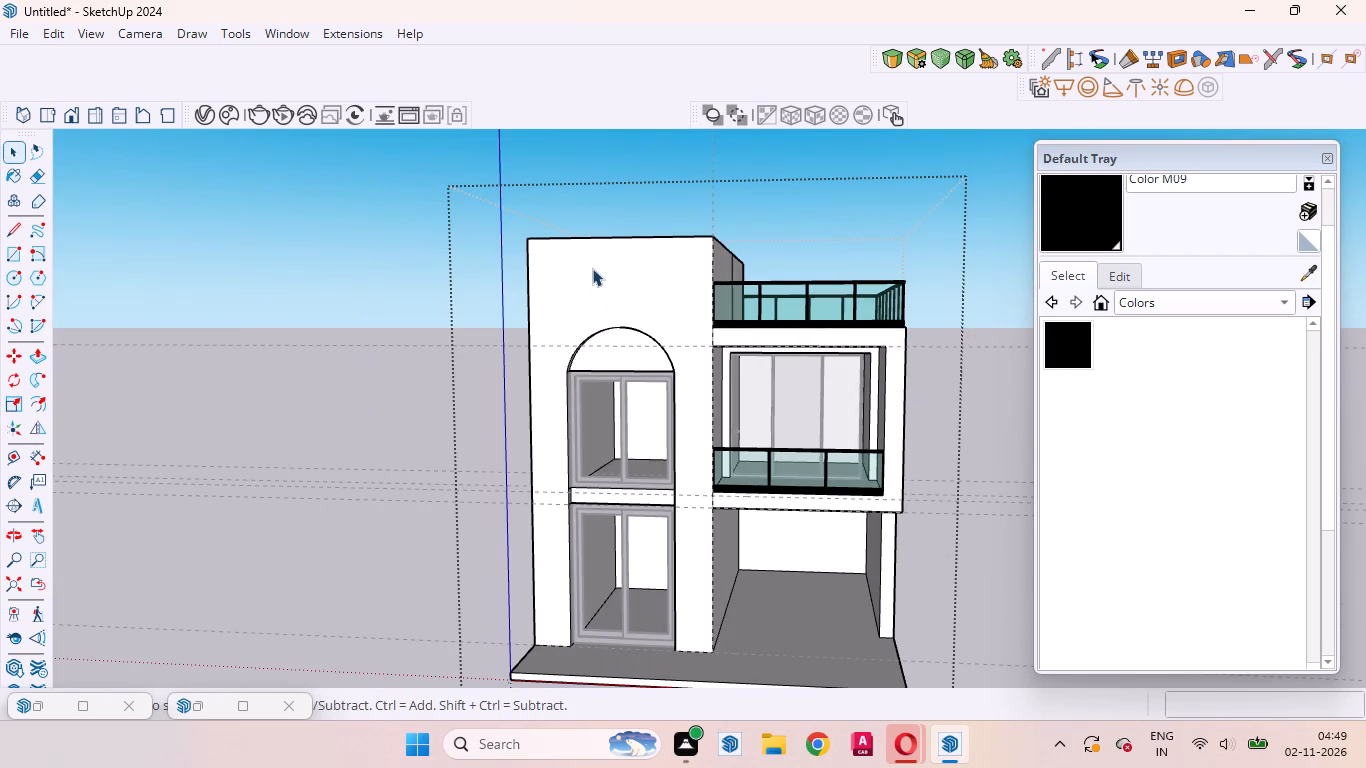
scroll(569, 221, up, 2)
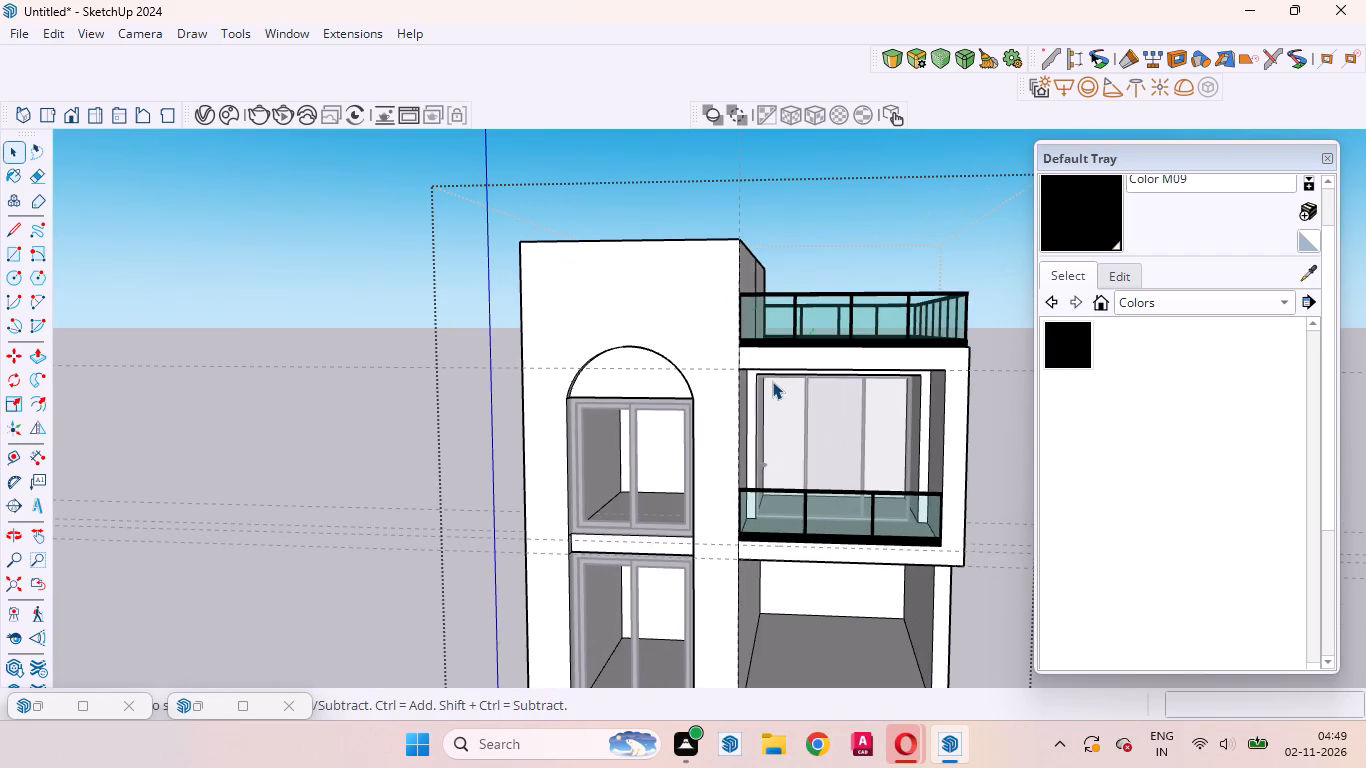
middle_drag(780, 433, 623, 398)
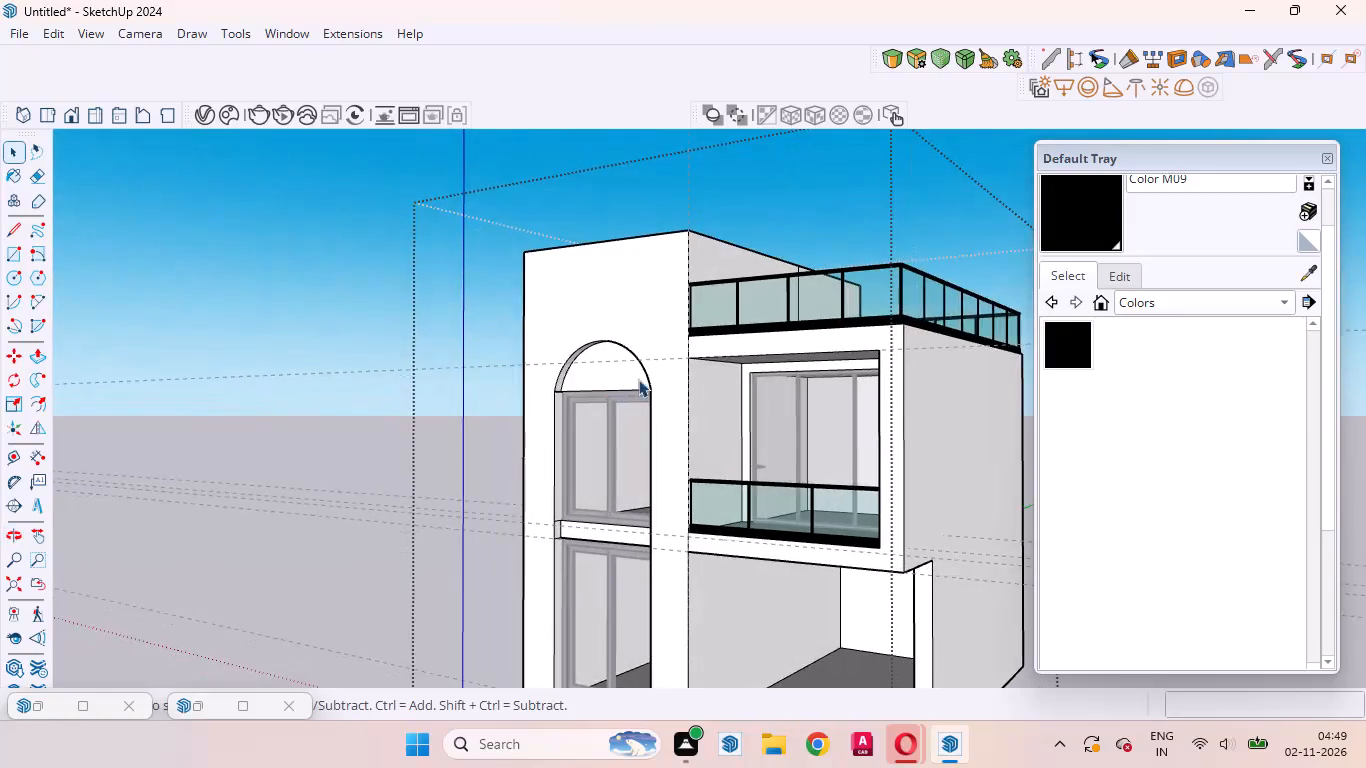
Push/Pull the arched block's front face outward by about 4 9/16", then exit the house group.
scroll(646, 371, up, 5)
click(677, 348)
scroll(682, 376, up, 3)
middle_drag(695, 418, 680, 431)
scroll(695, 418, up, 1)
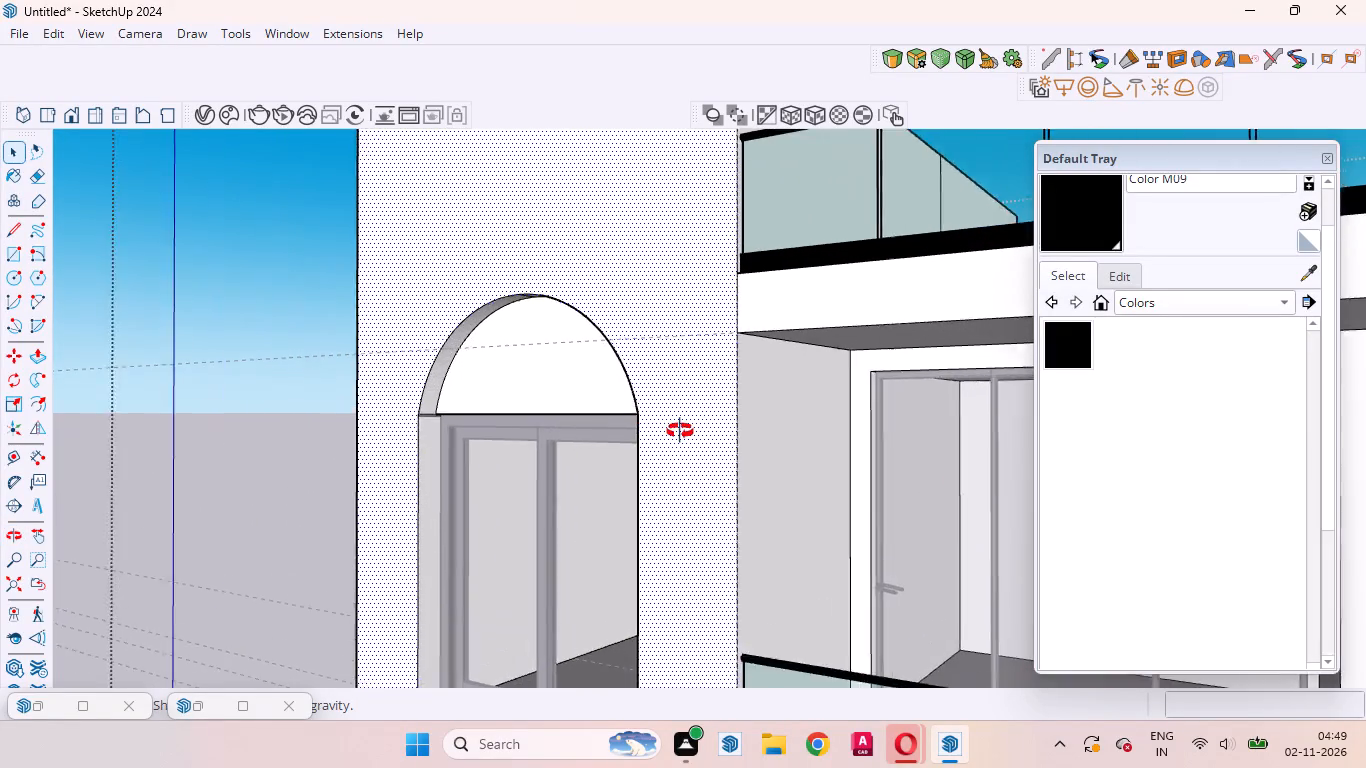
middle_drag(680, 431, 634, 474)
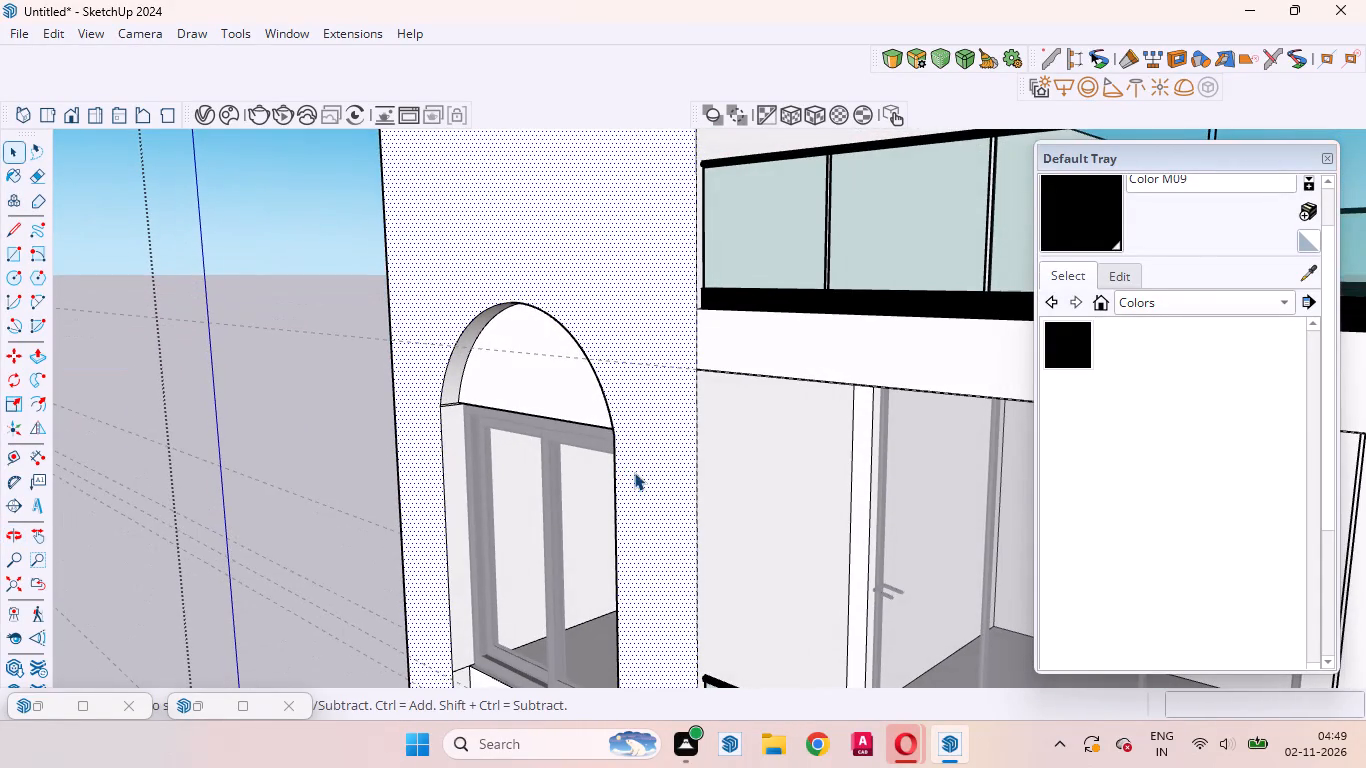
key(p)
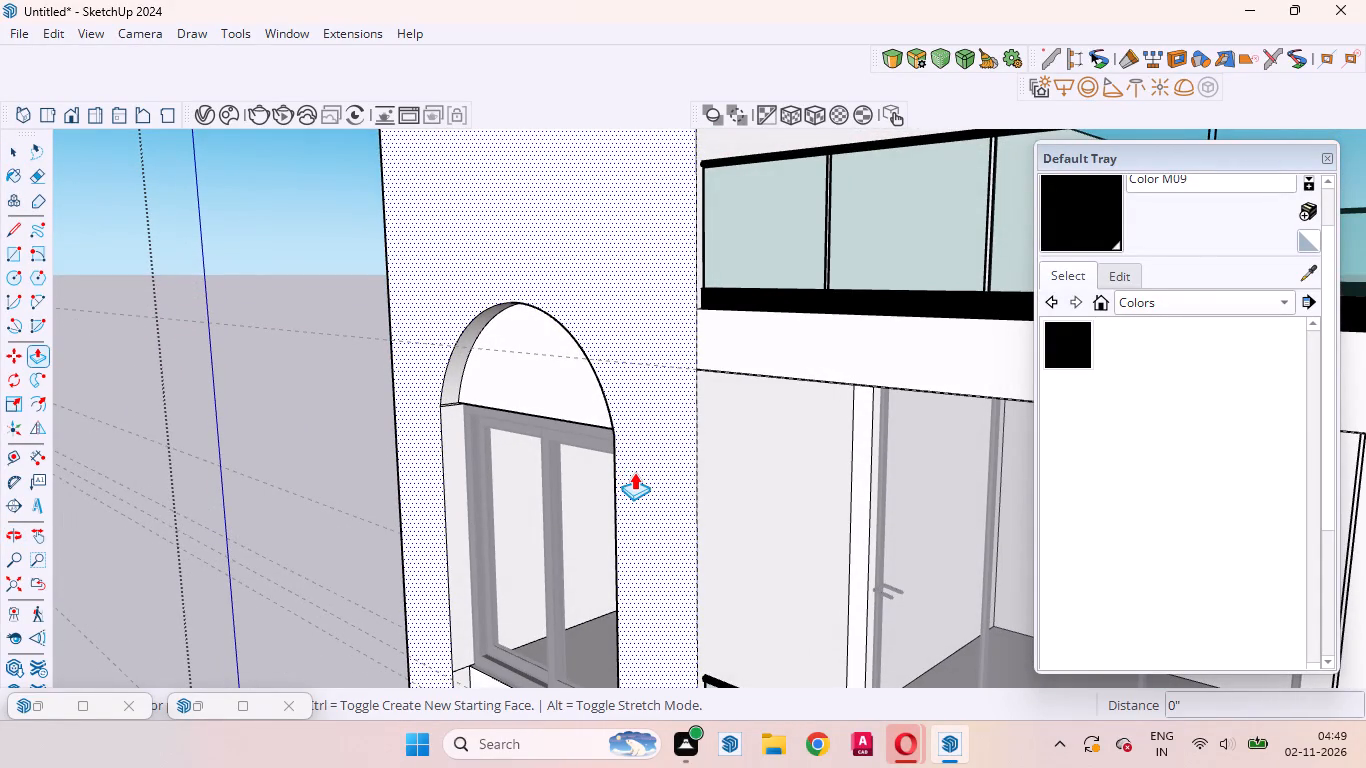
drag(641, 461, 631, 475)
scroll(746, 463, down, 4)
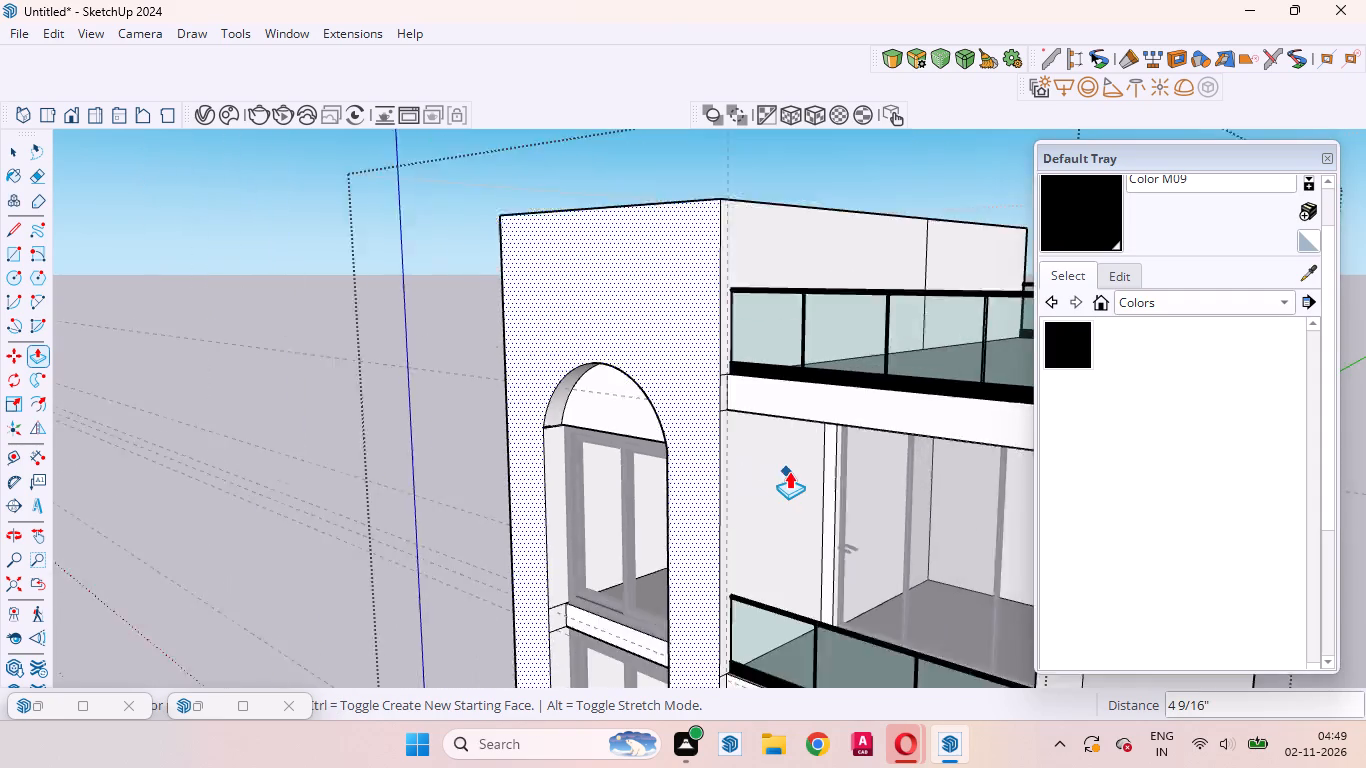
scroll(789, 471, down, 7)
key(space)
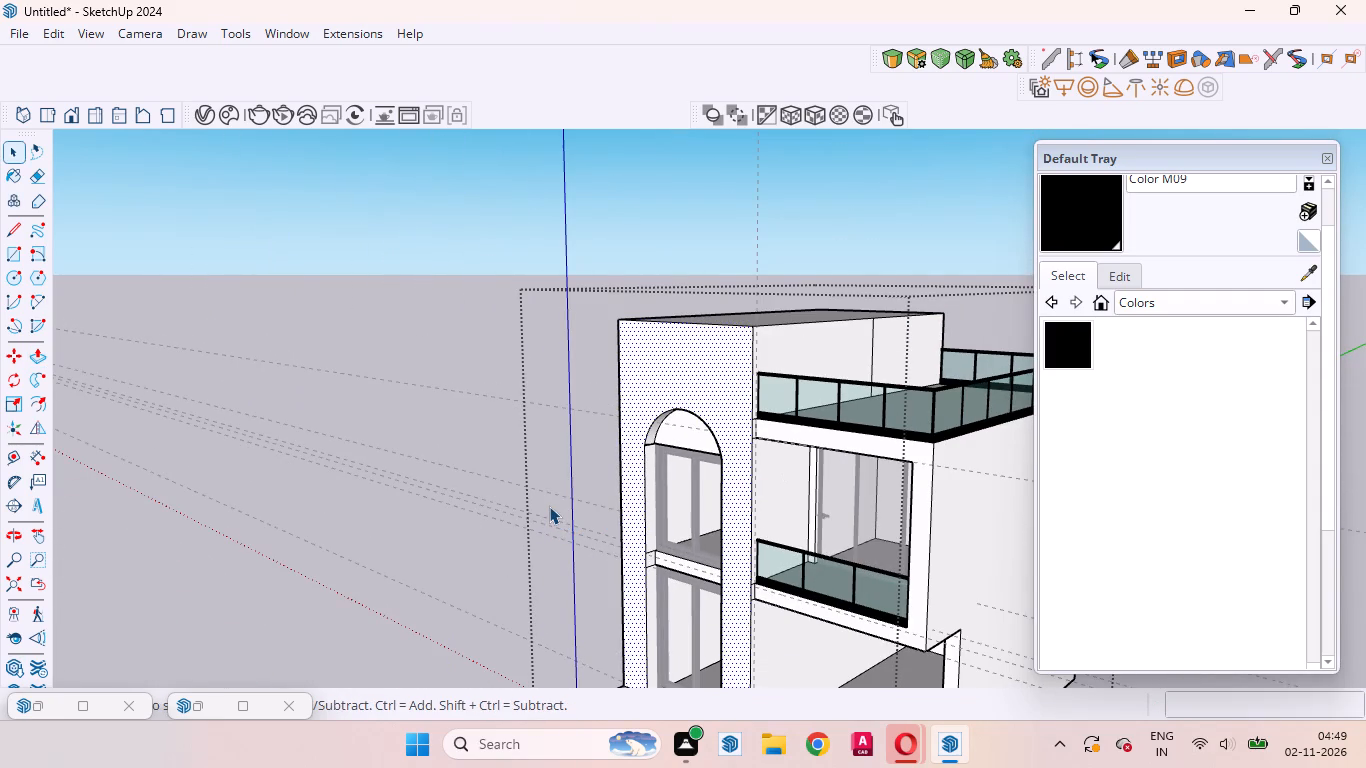
double_click(426, 408)
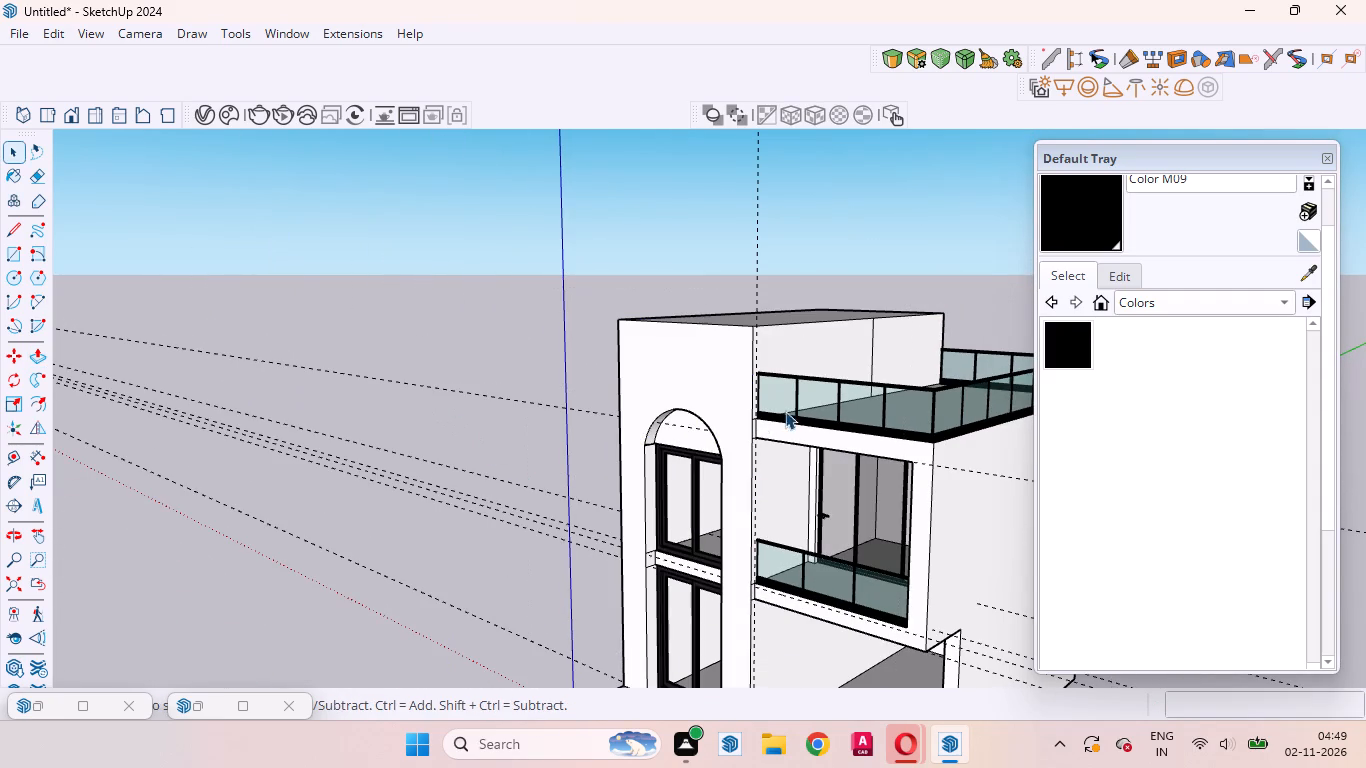
Examine the extended arched block, its arch recess and the whole house from below, the front and above.
scroll(698, 421, up, 10)
middle_drag(682, 458, 695, 110)
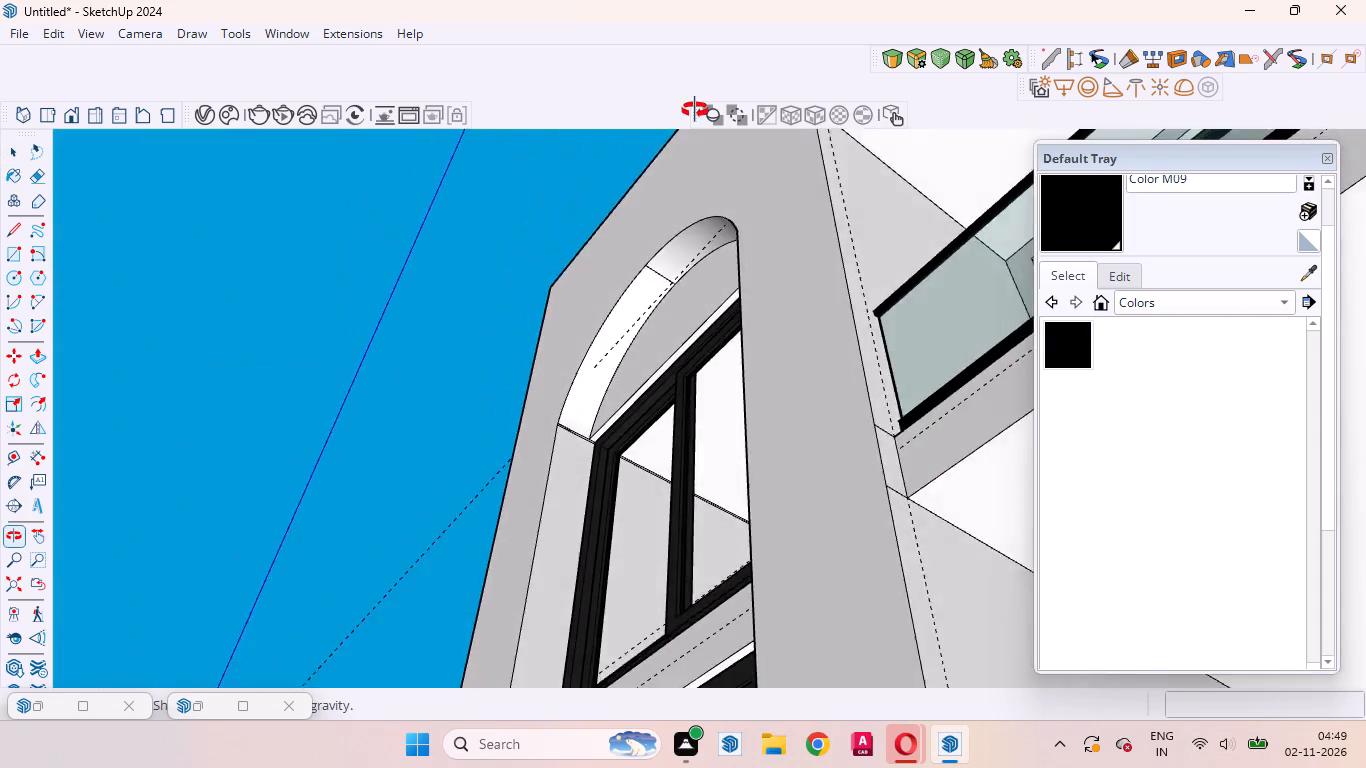
middle_drag(695, 110, 1000, 544)
scroll(999, 548, up, 1)
scroll(695, 500, down, 11)
middle_drag(755, 524, 676, 336)
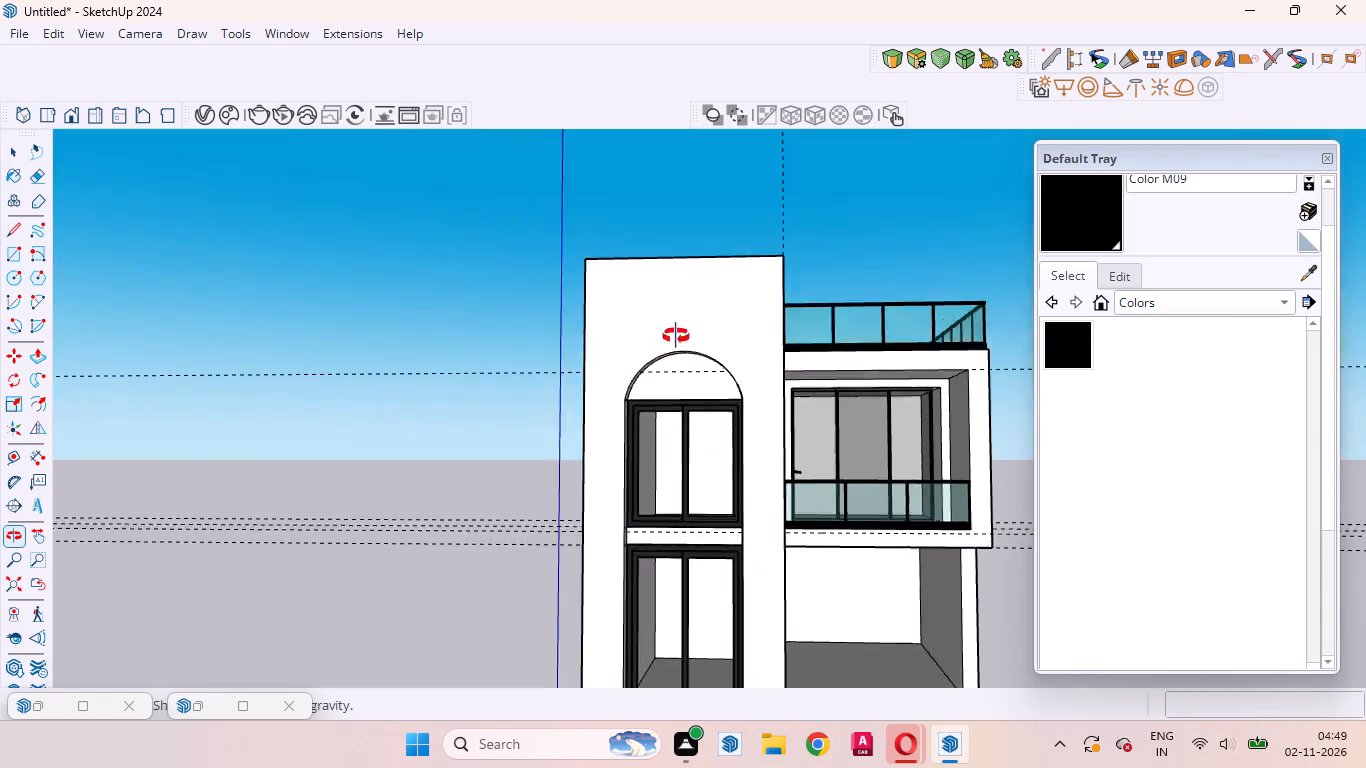
middle_drag(676, 336, 812, 523)
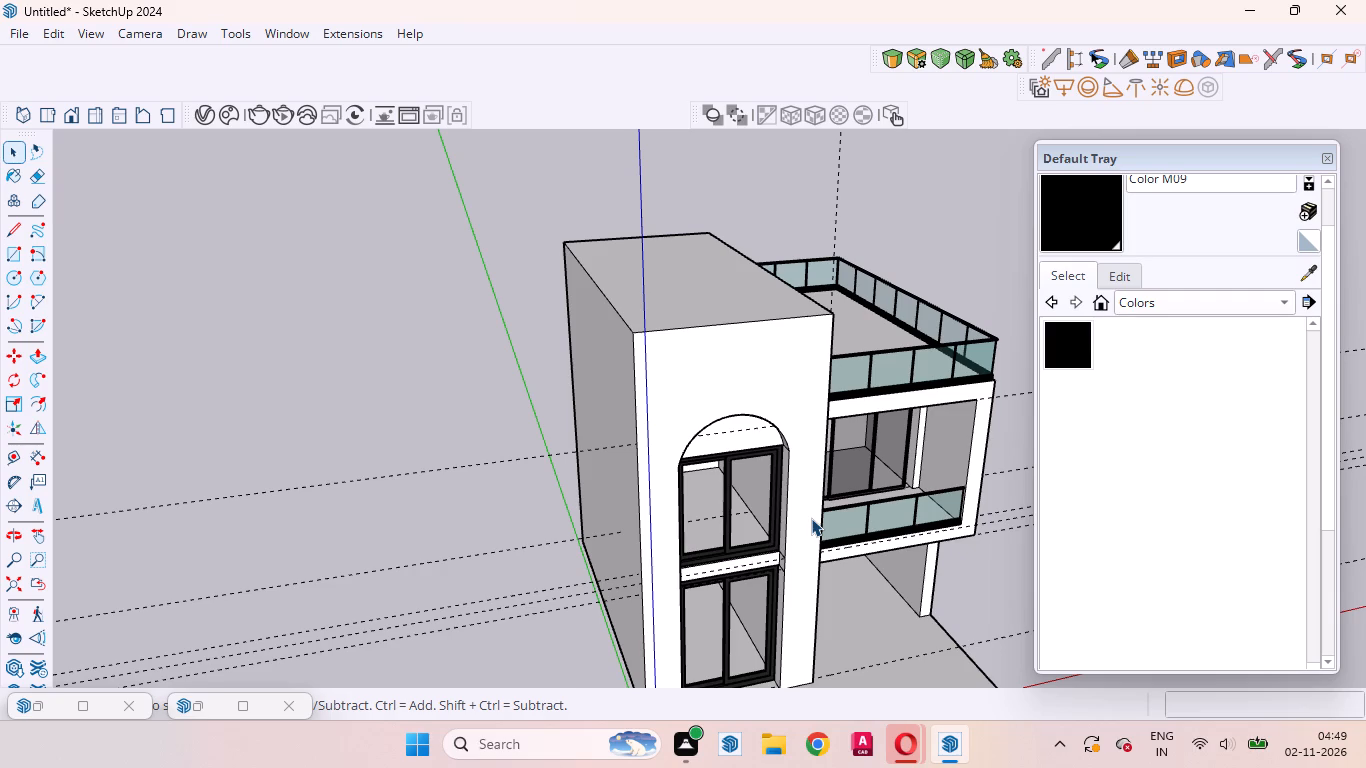
scroll(834, 464, down, 1)
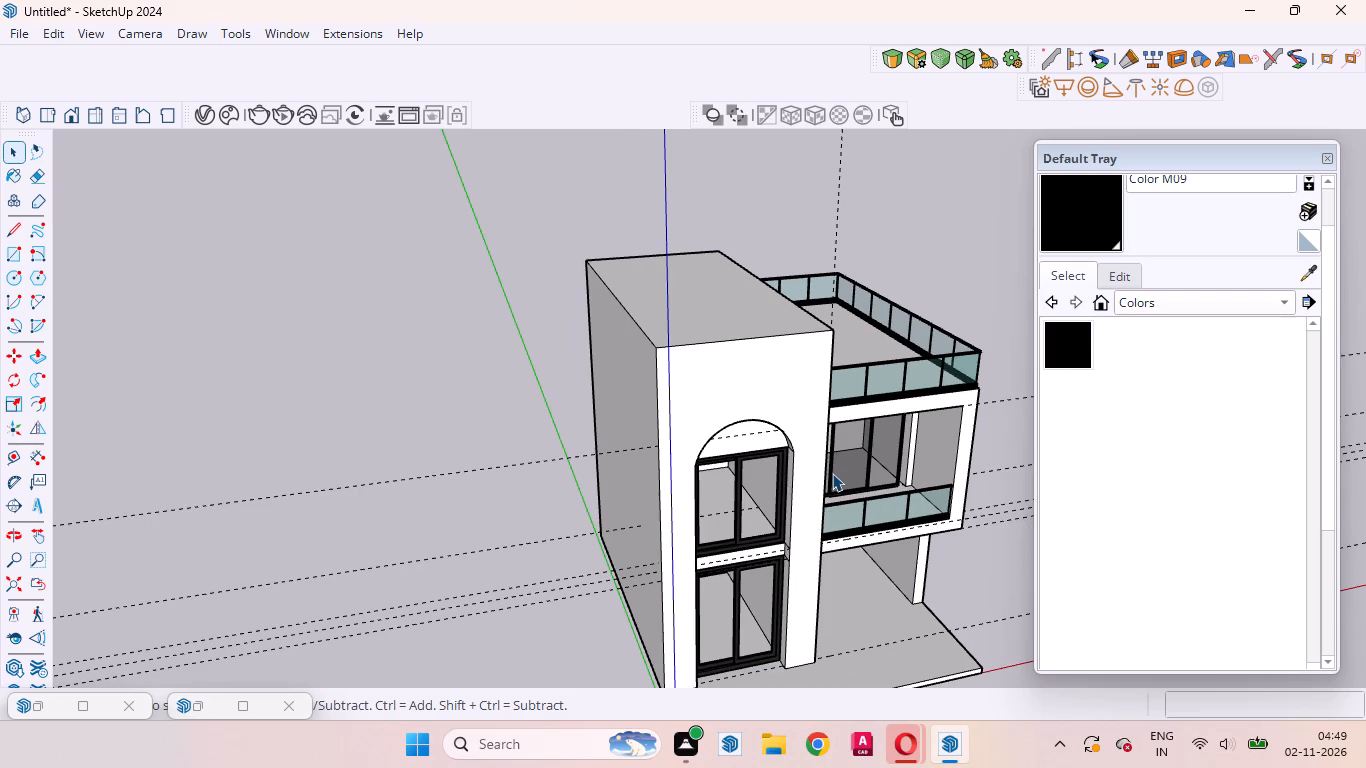
Place a horizontal guide on the block's front face, about 5' 11 5/16" below its top edge, level with the arch's crown.
scroll(1020, 413, down, 3)
scroll(841, 454, up, 3)
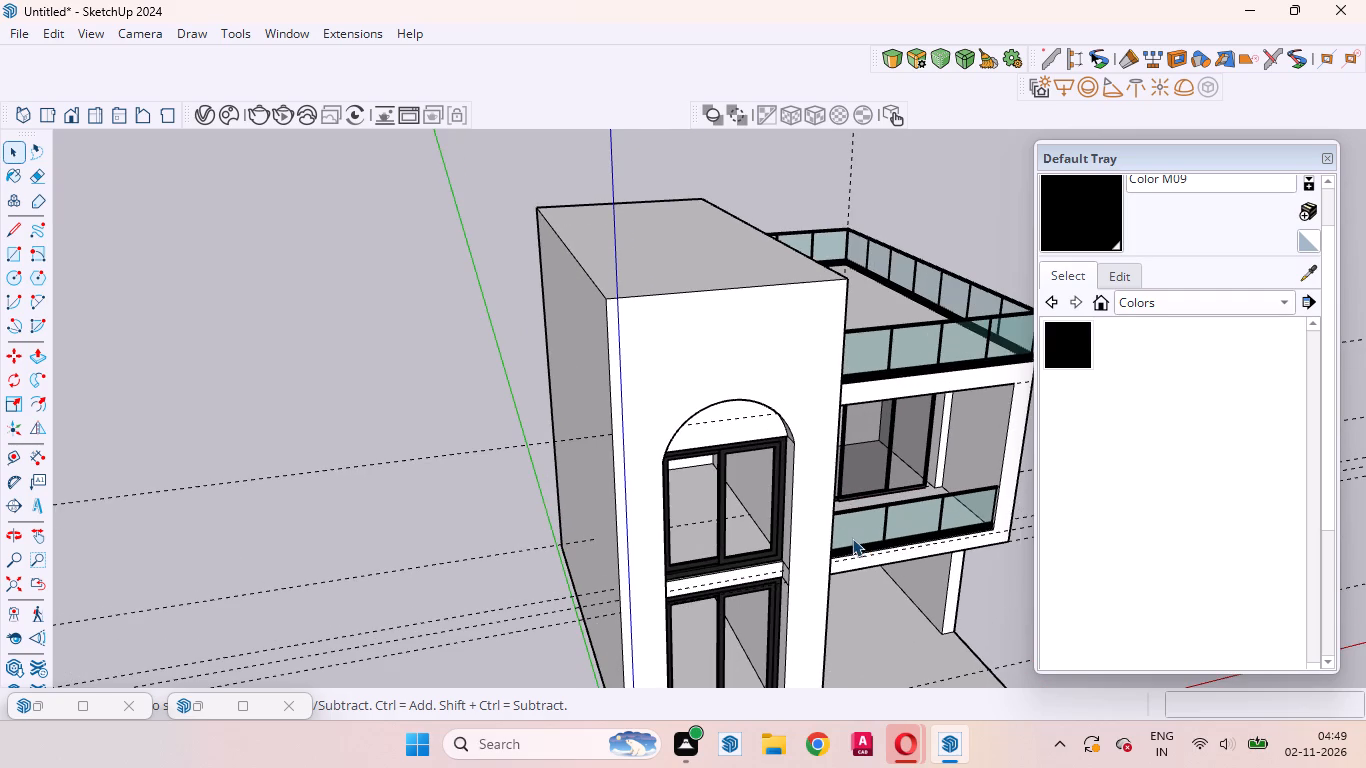
middle_drag(845, 533, 857, 391)
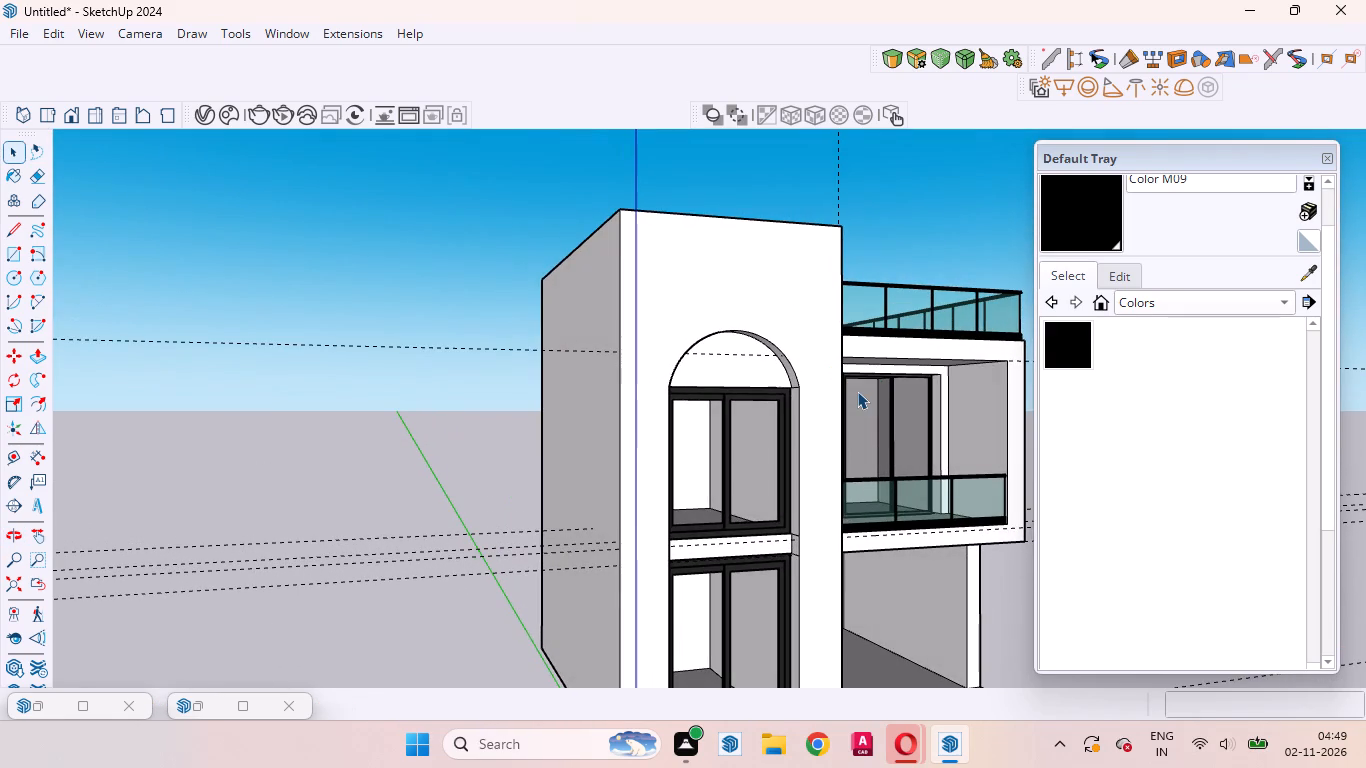
key(t)
scroll(855, 346, up, 4)
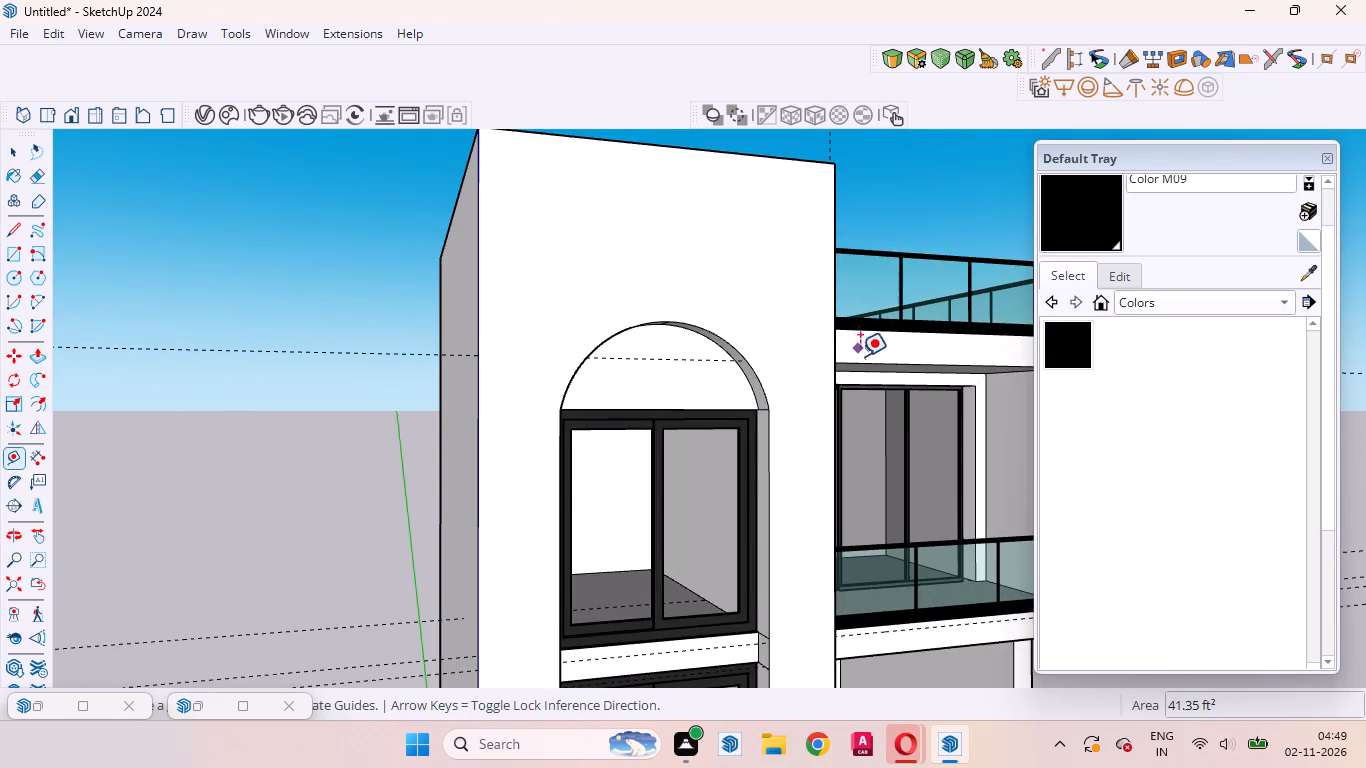
middle_drag(842, 402, 407, 447)
scroll(405, 439, up, 1)
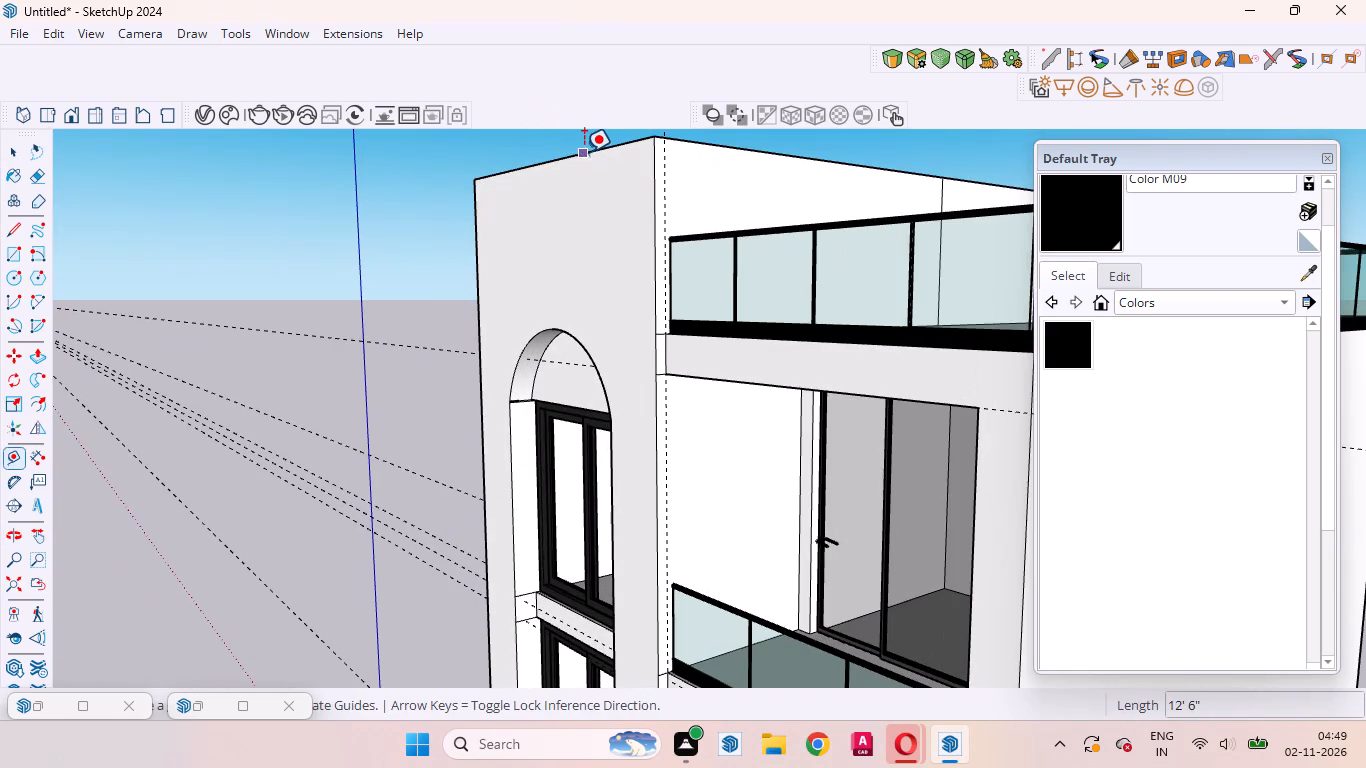
click(584, 152)
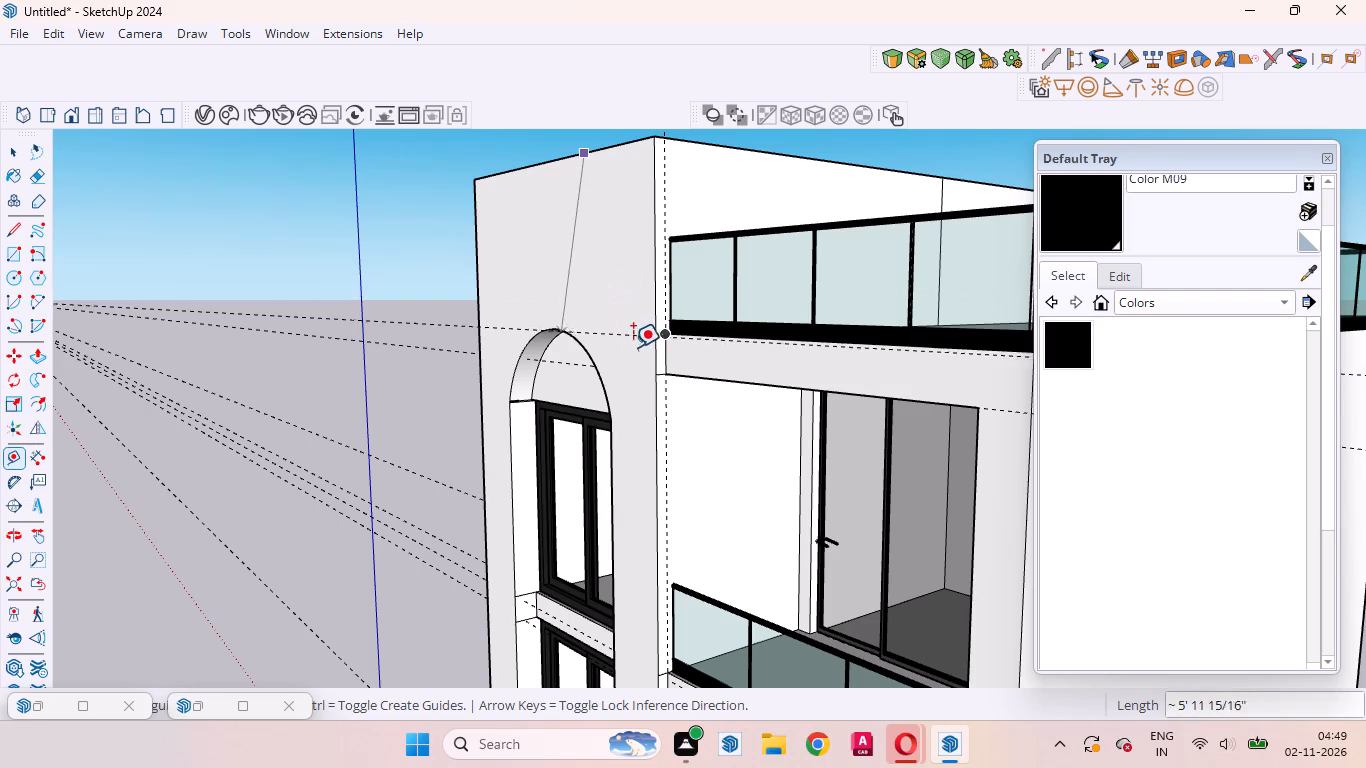
click(551, 331)
Place vertical guides on the block's front face about 1' 2 5/8" in from its outer edge and 1' 3 1/4" from its balcony-side edge.
middle_drag(618, 383, 787, 378)
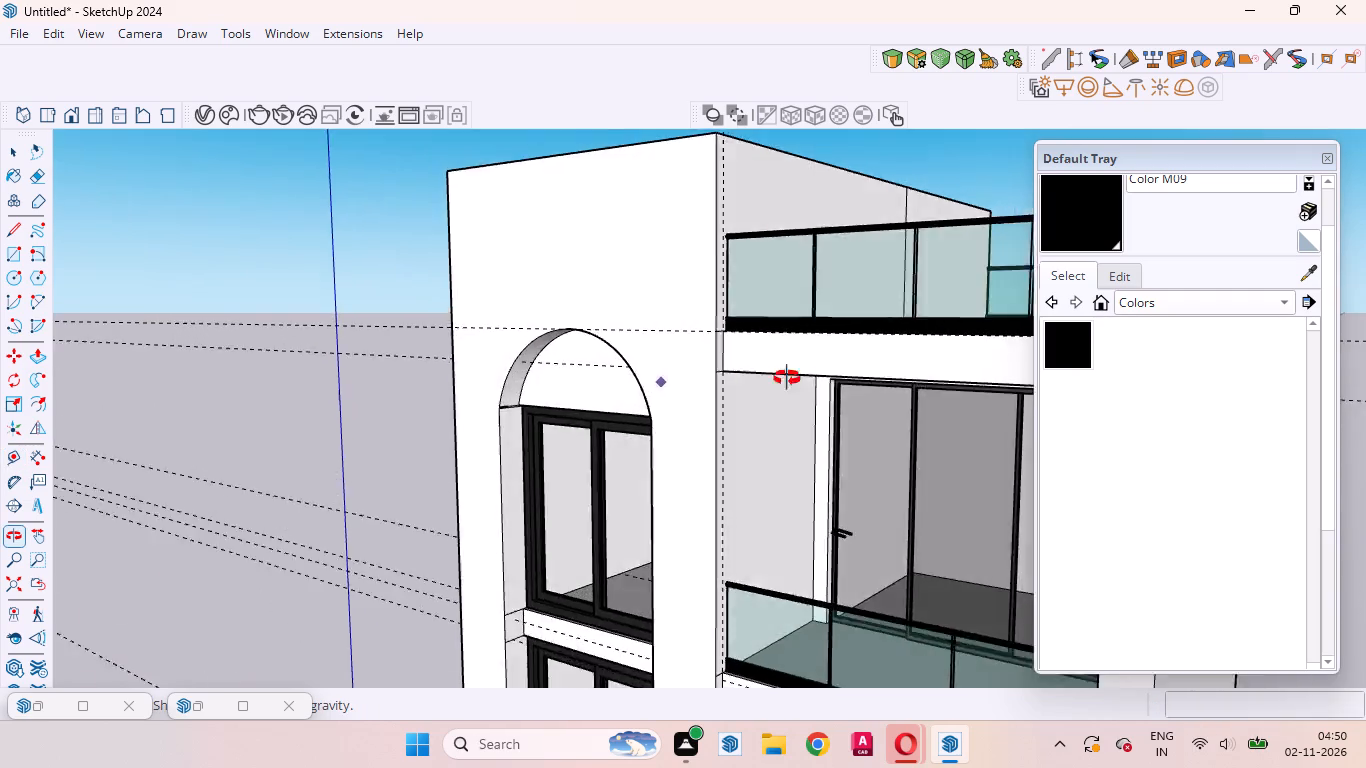
middle_drag(787, 378, 992, 378)
scroll(814, 459, down, 5)
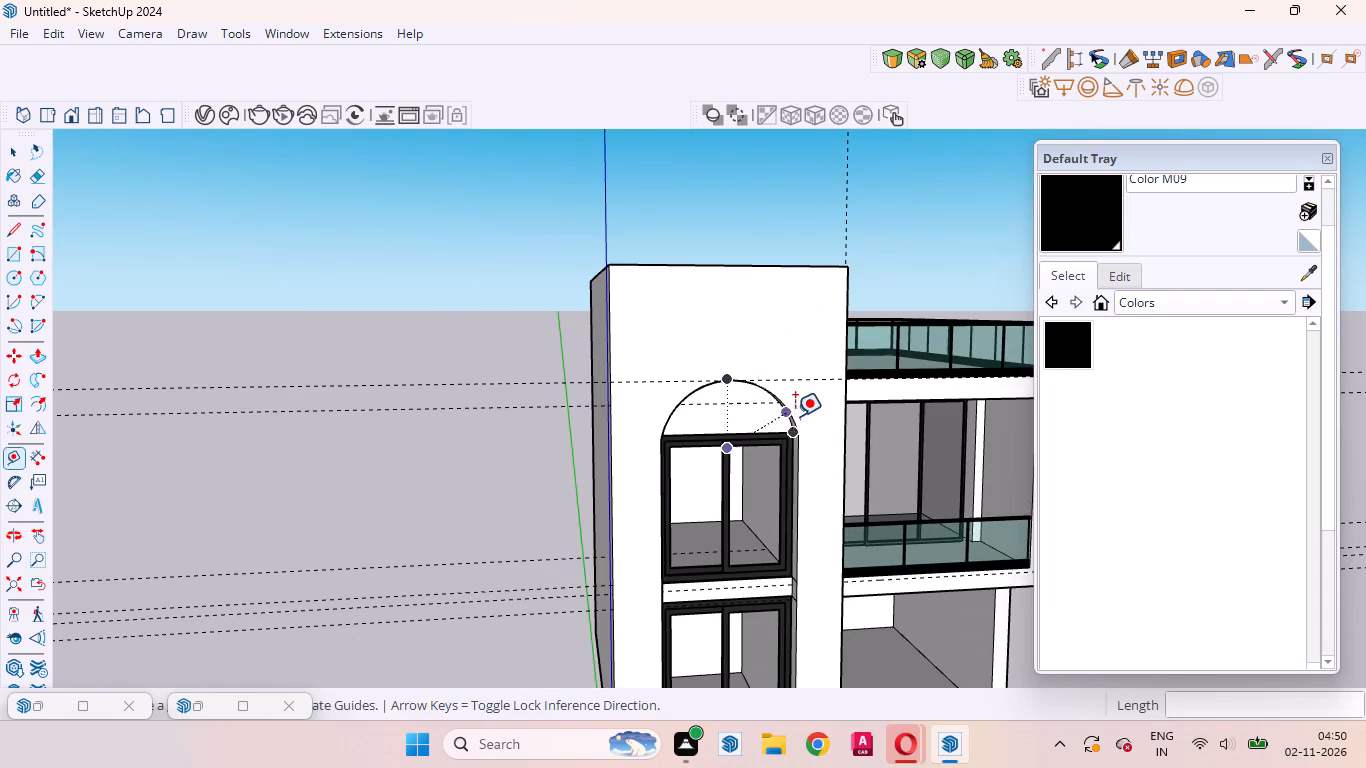
scroll(795, 416, up, 3)
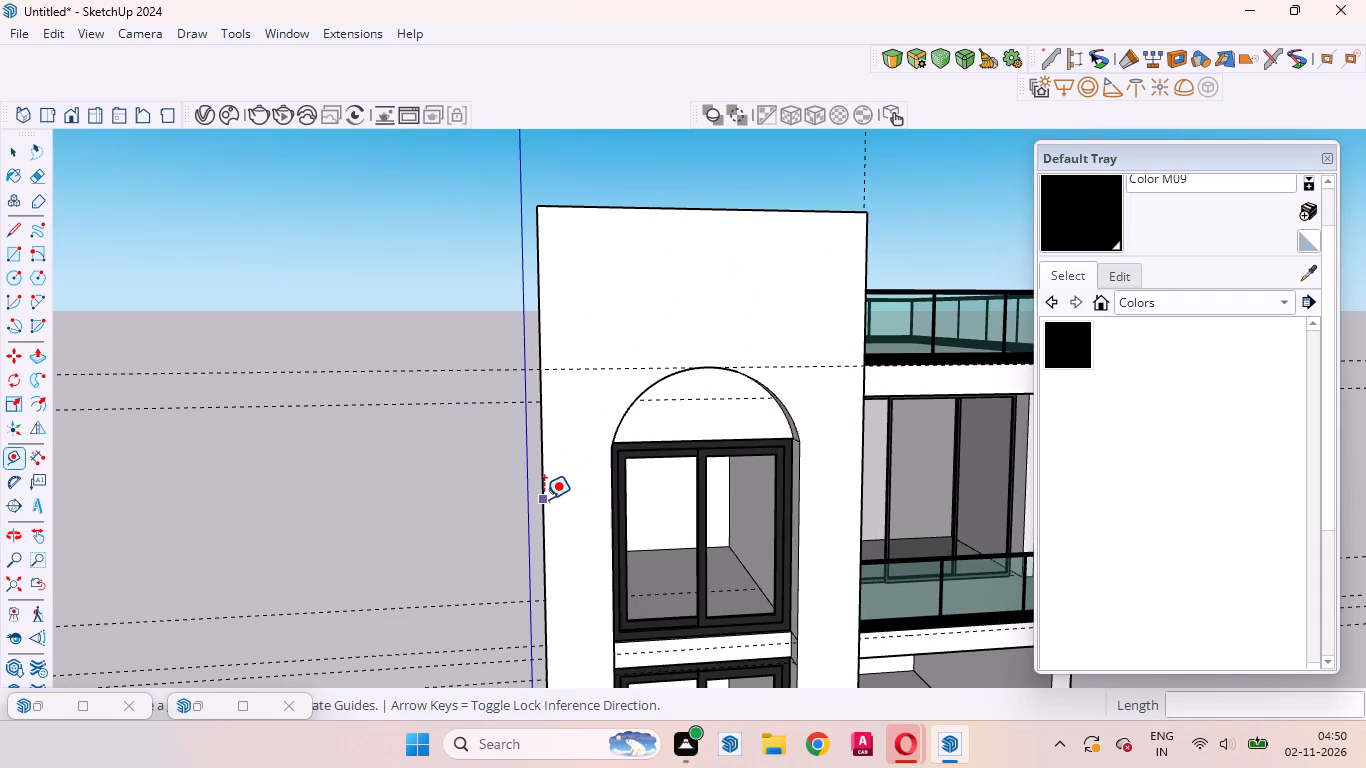
click(543, 498)
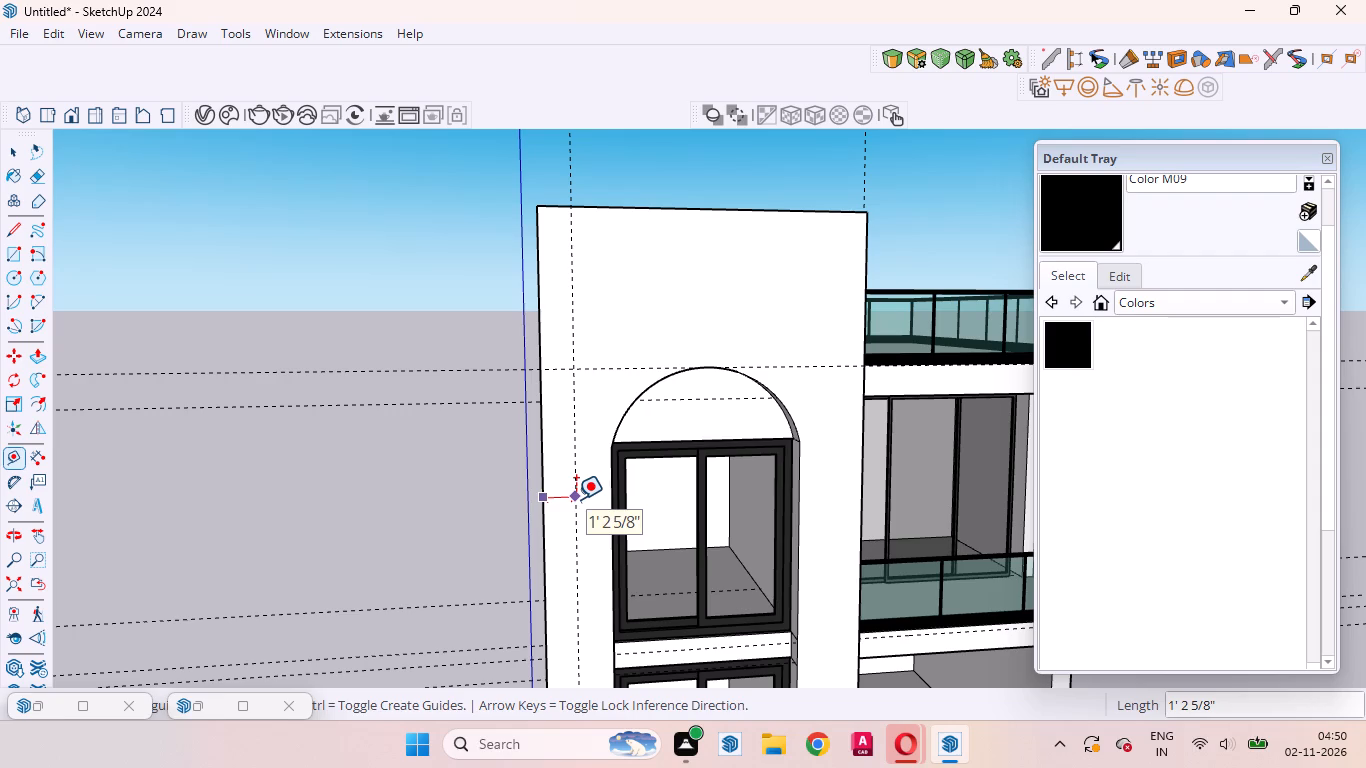
click(576, 499)
click(859, 503)
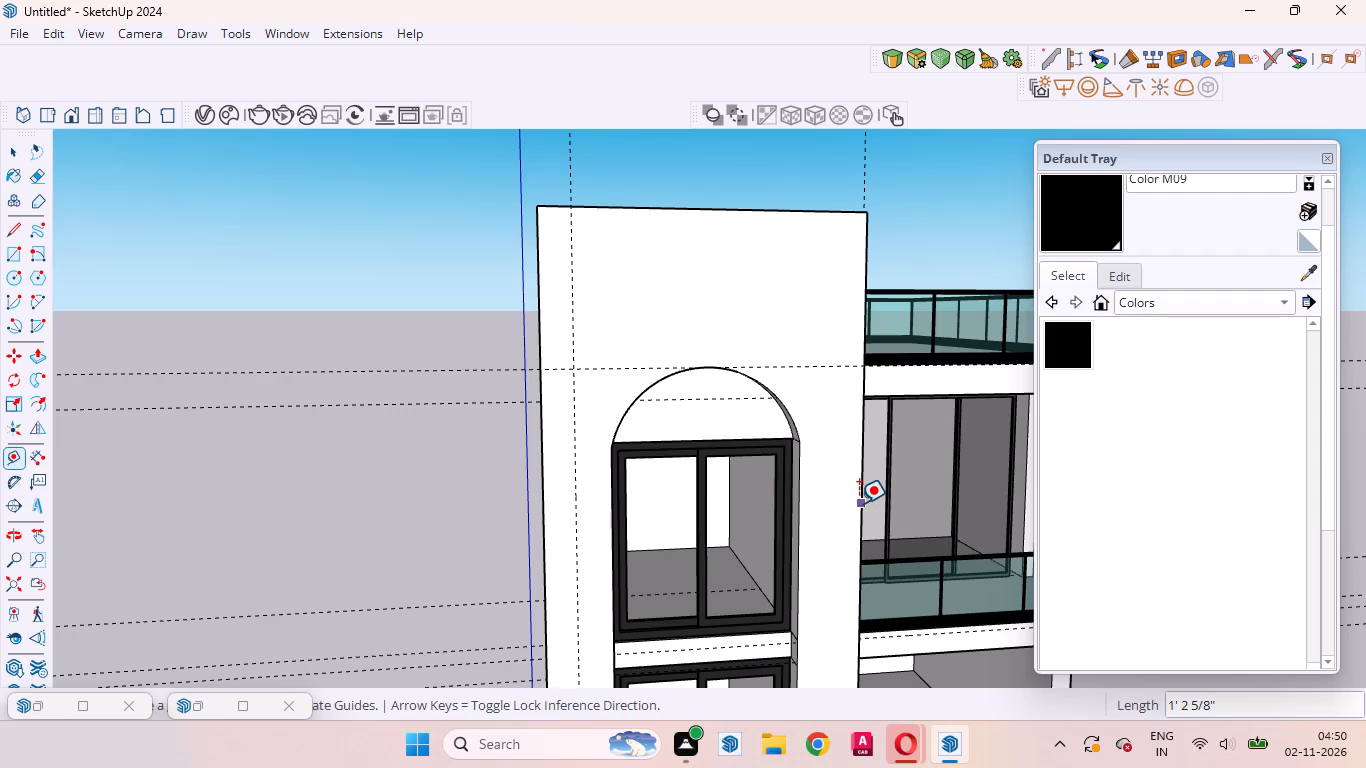
click(831, 501)
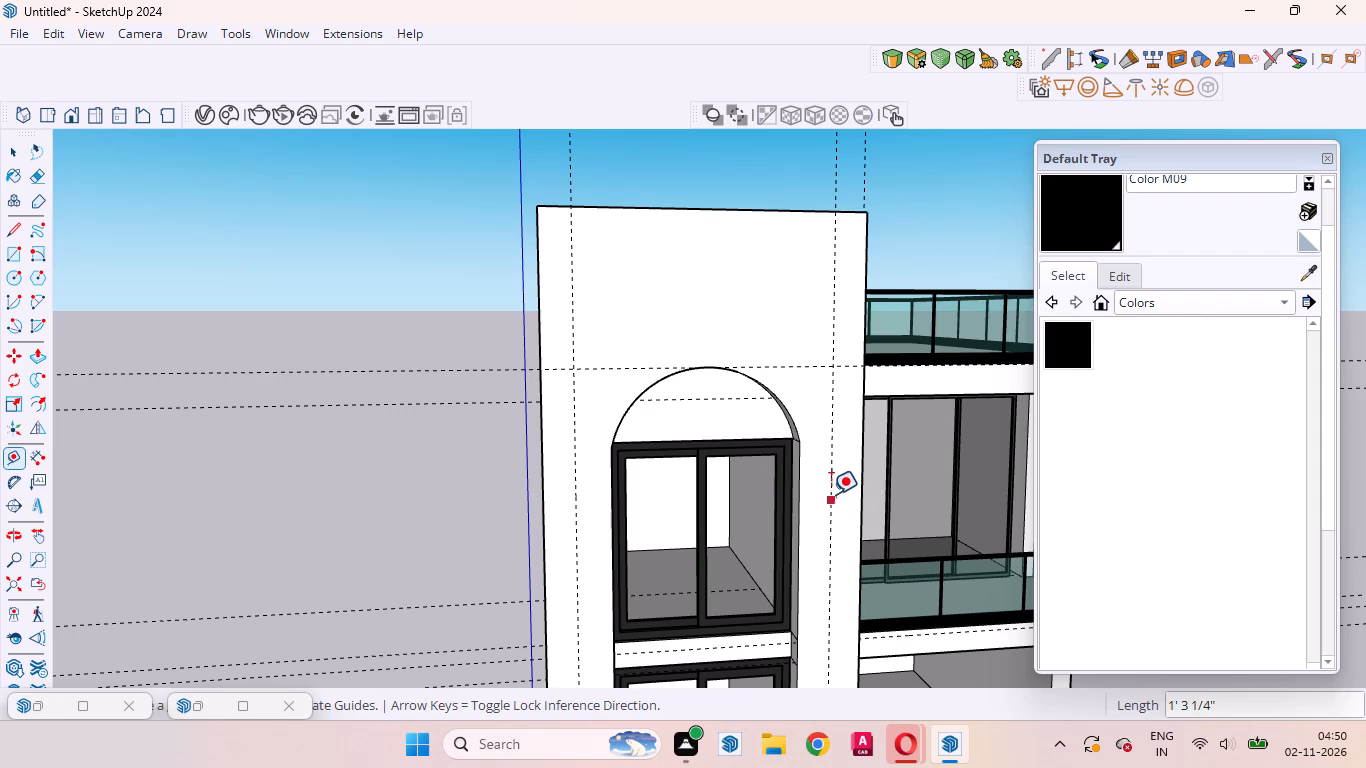
Place a horizontal guide about 10' 11 7/8" below the arch-crown guide, at the top of the band between the two windows.
scroll(861, 392, down, 10)
middle_drag(840, 556, 787, 470)
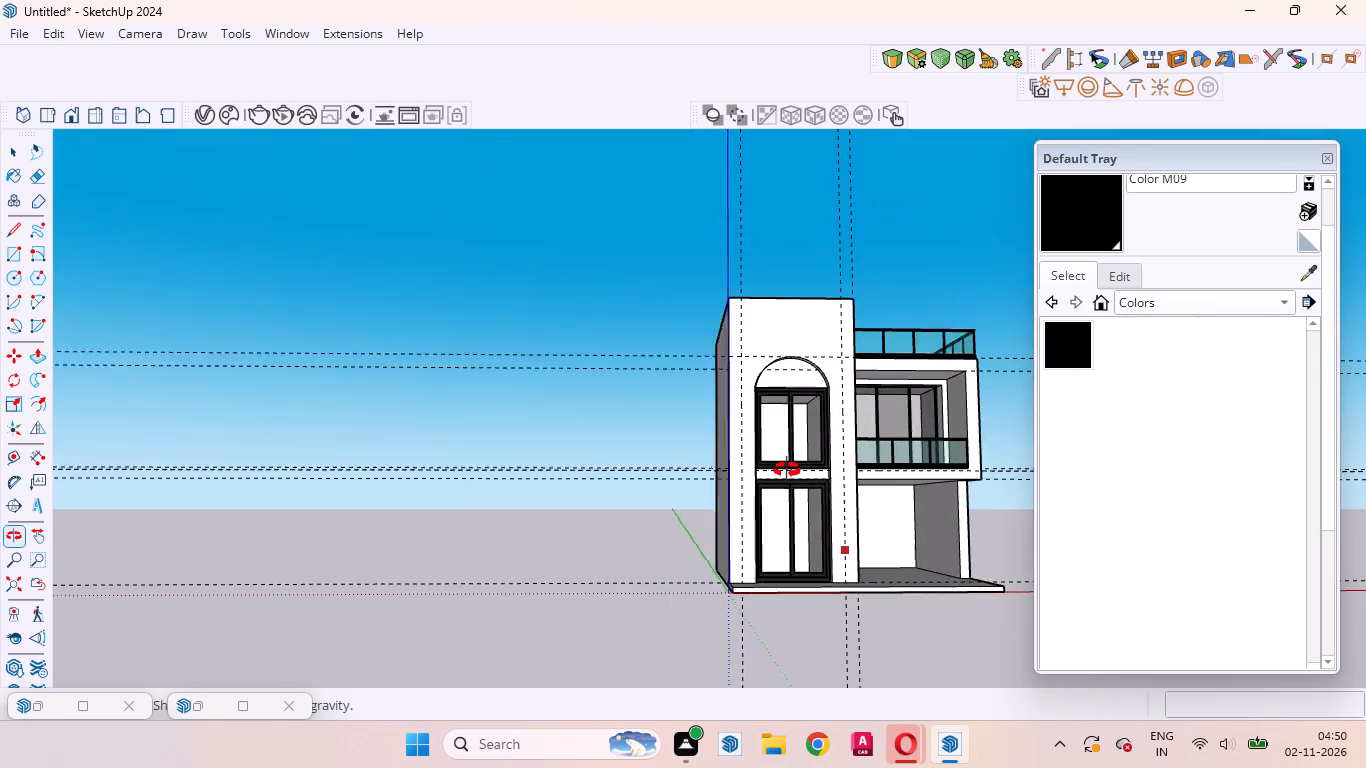
middle_drag(787, 470, 825, 508)
scroll(784, 384, up, 3)
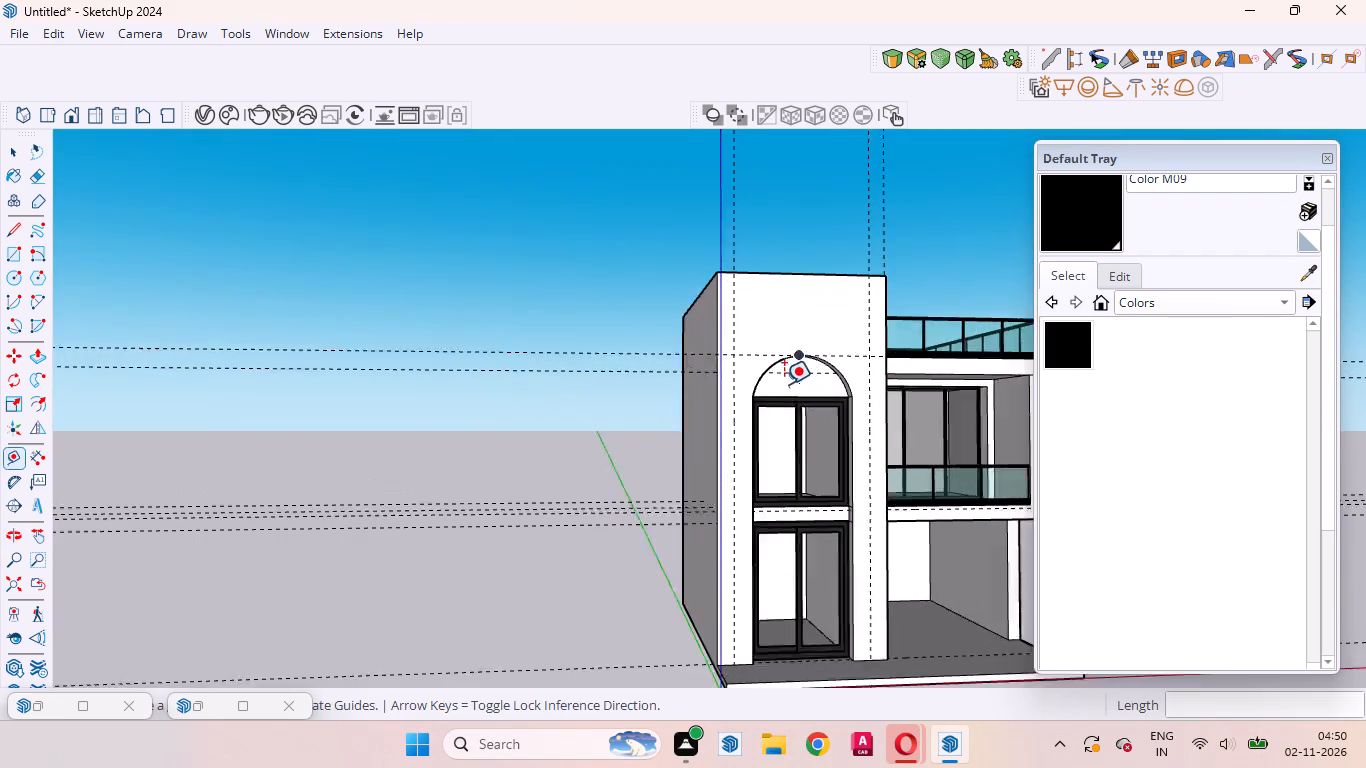
scroll(784, 384, up, 2)
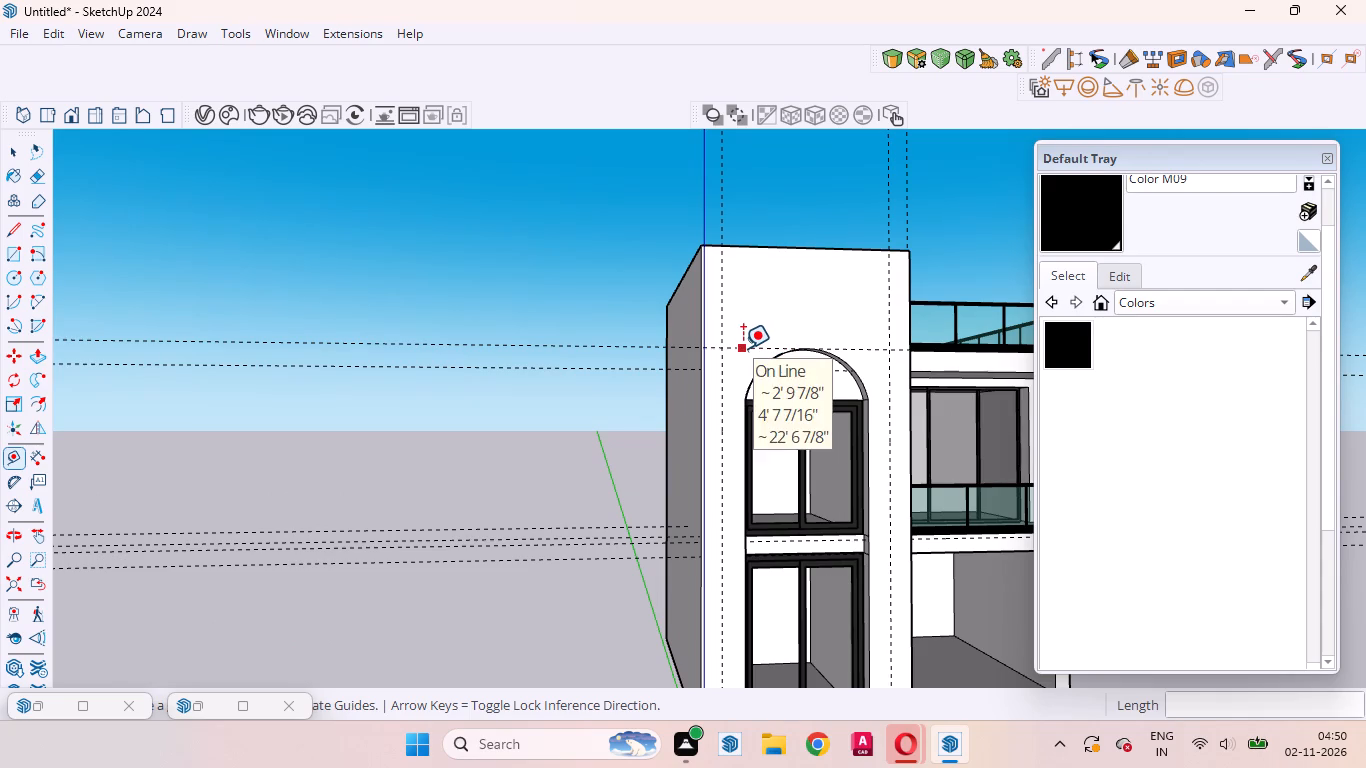
click(743, 348)
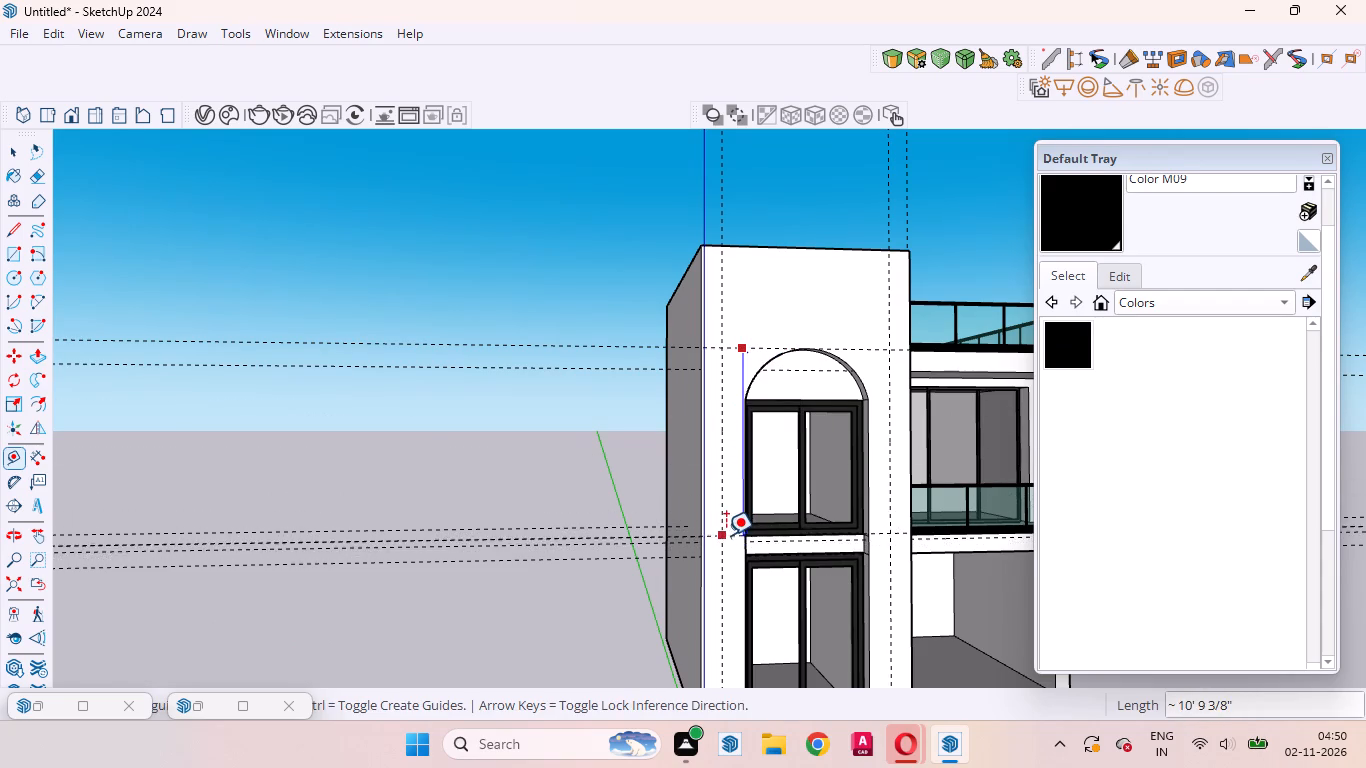
scroll(726, 535, up, 8)
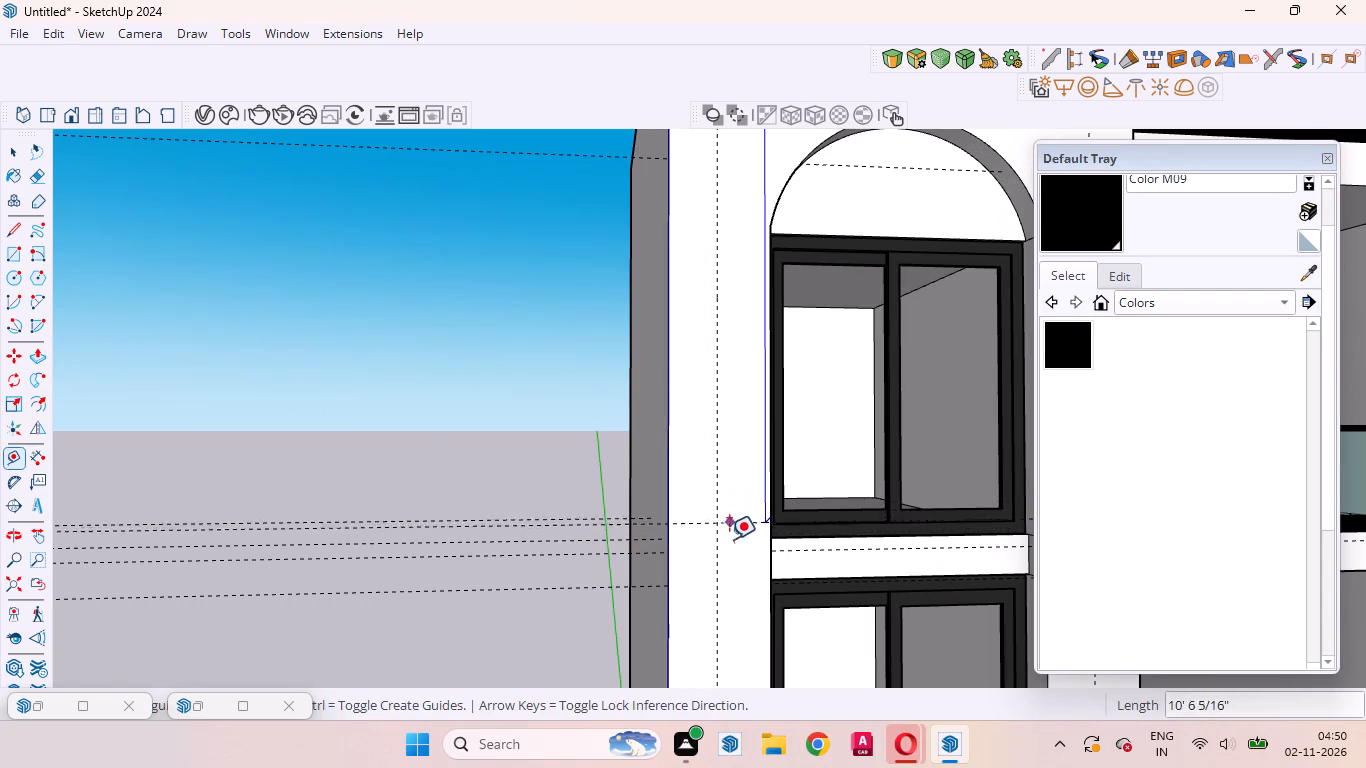
middle_drag(730, 538, 614, 593)
scroll(638, 518, down, 3)
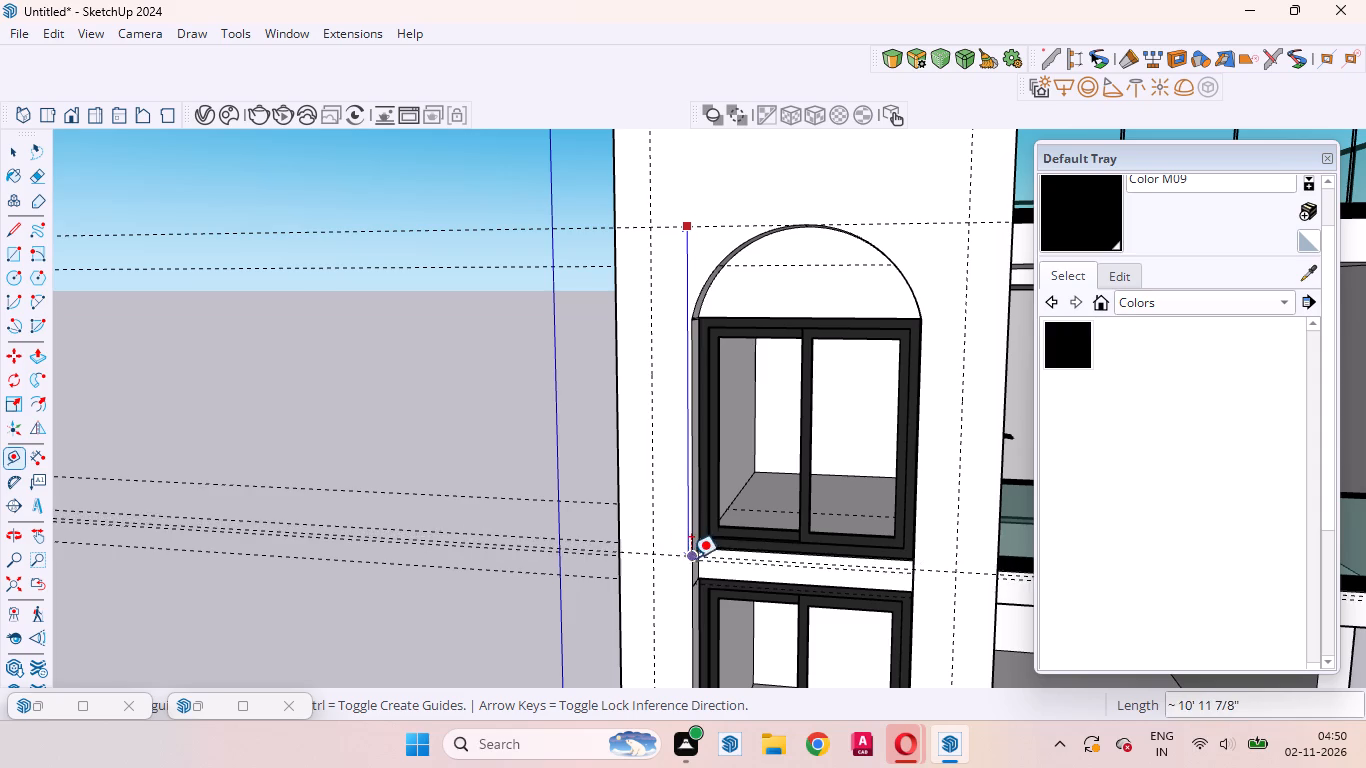
middle_drag(691, 558, 579, 517)
scroll(628, 545, up, 5)
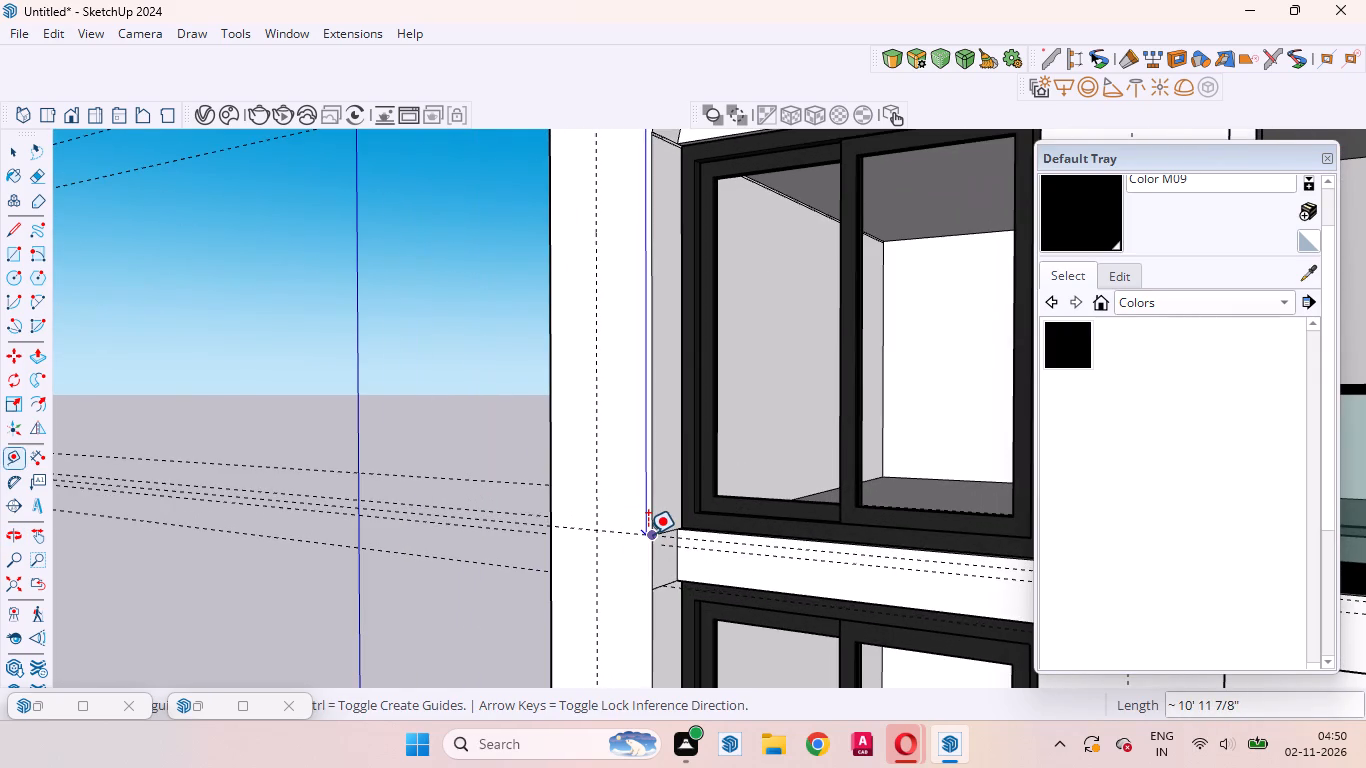
click(648, 534)
Inside the house group, draw a 28' vertical line down the arched block's front face along the outer guide, from top edge to base.
scroll(738, 508, down, 7)
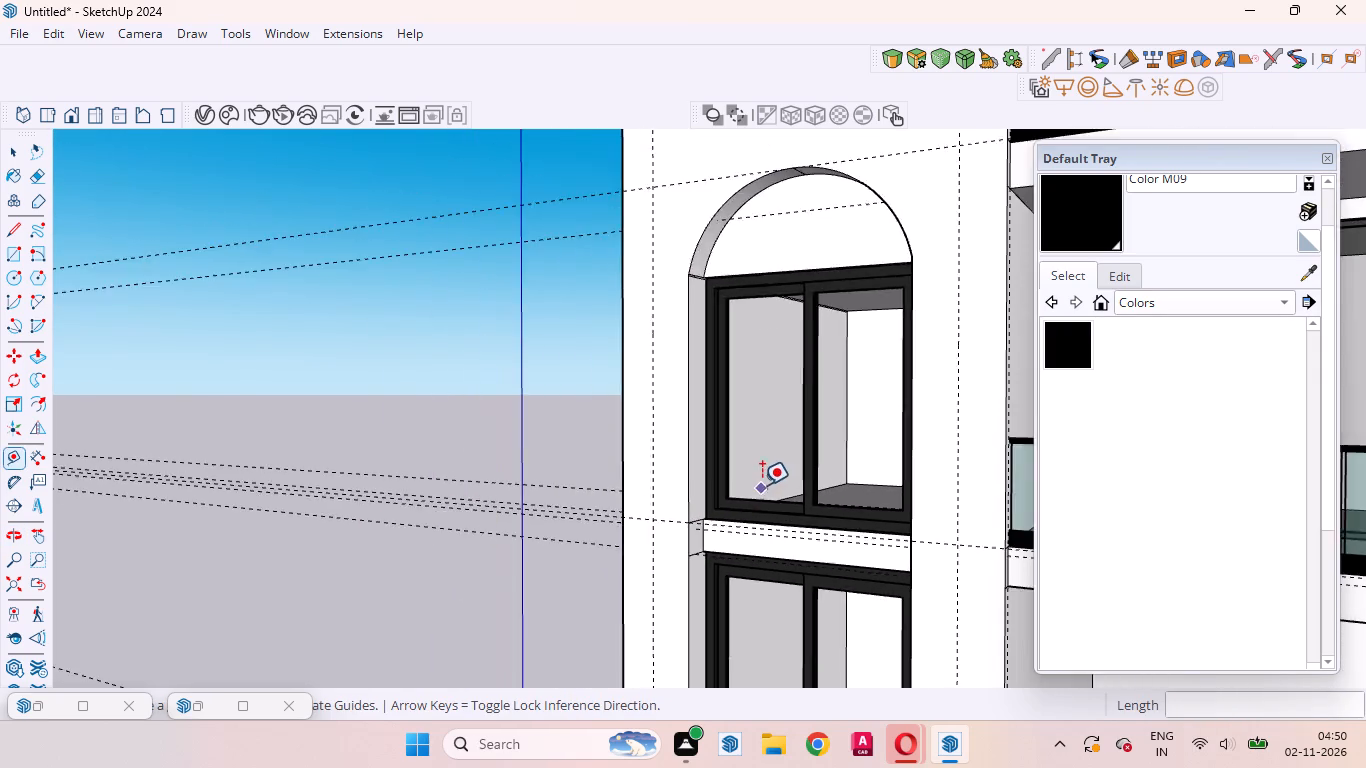
scroll(762, 485, down, 3)
middle_drag(697, 555, 994, 614)
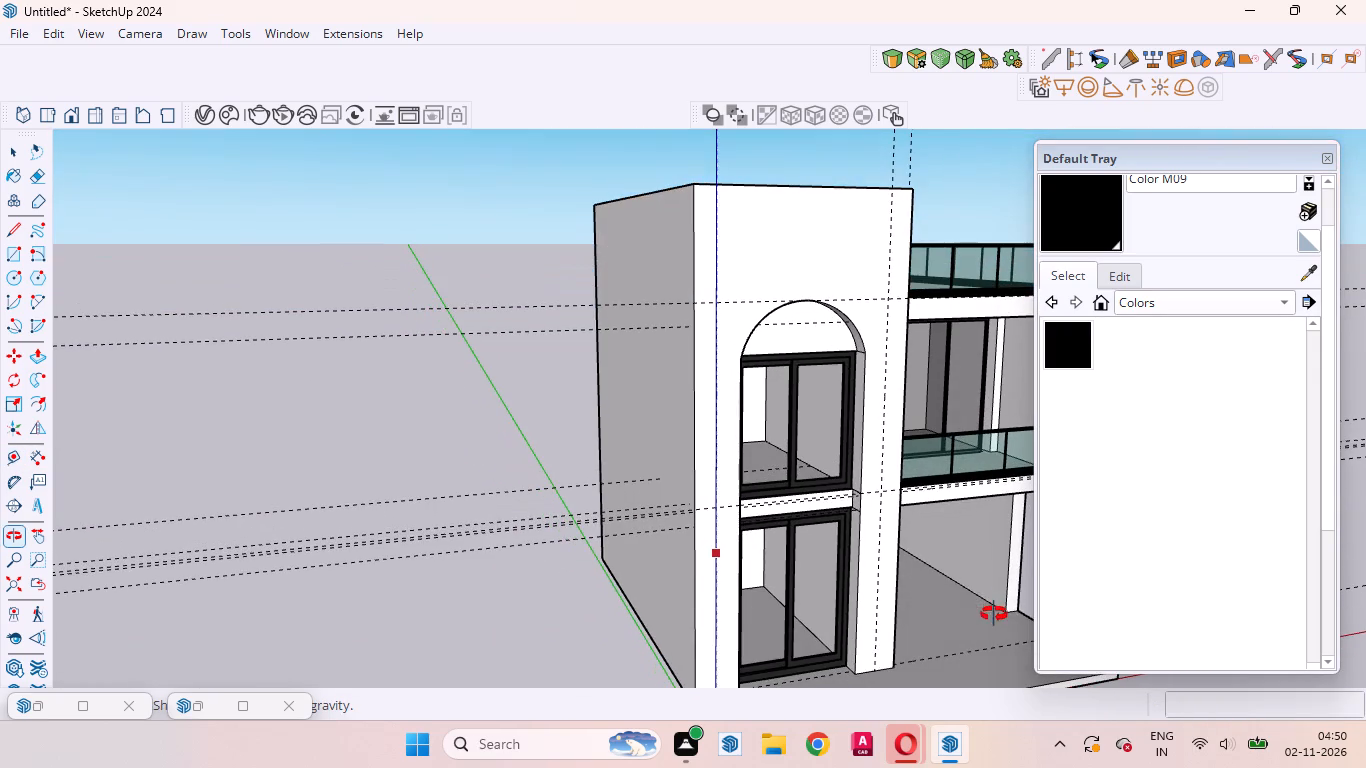
middle_drag(994, 614, 993, 614)
middle_click(993, 614)
key(space)
scroll(780, 273, up, 5)
middle_drag(759, 318, 646, 337)
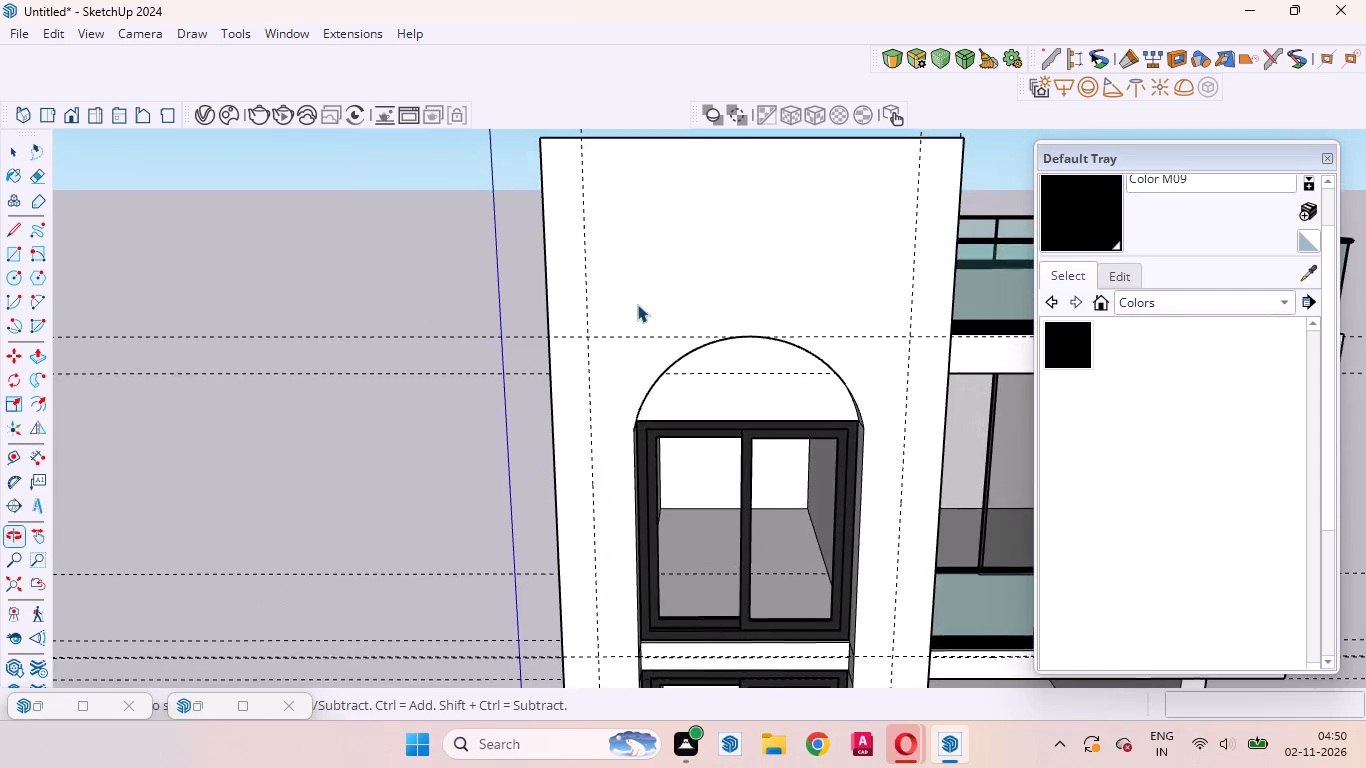
scroll(622, 257, up, 3)
click(702, 287)
triple_click(716, 290)
double_click(711, 294)
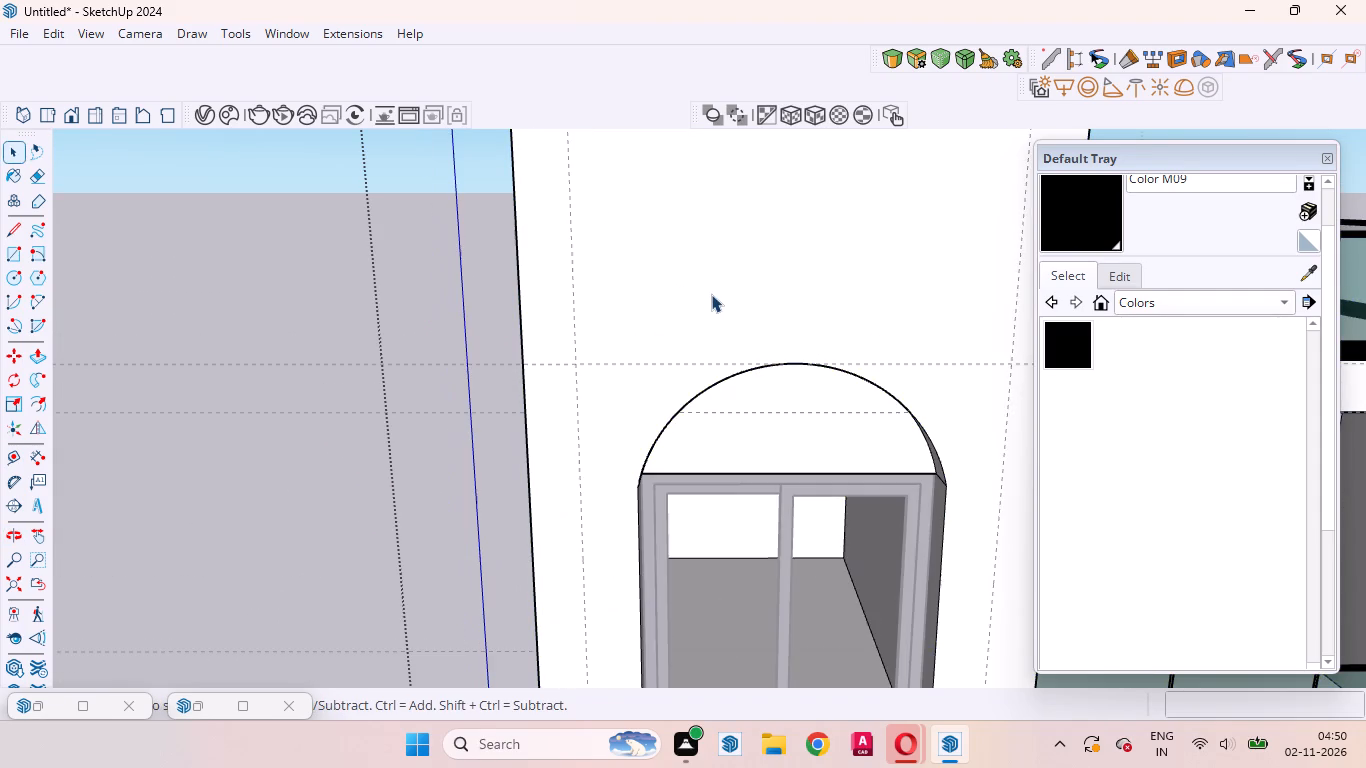
scroll(830, 349, down, 4)
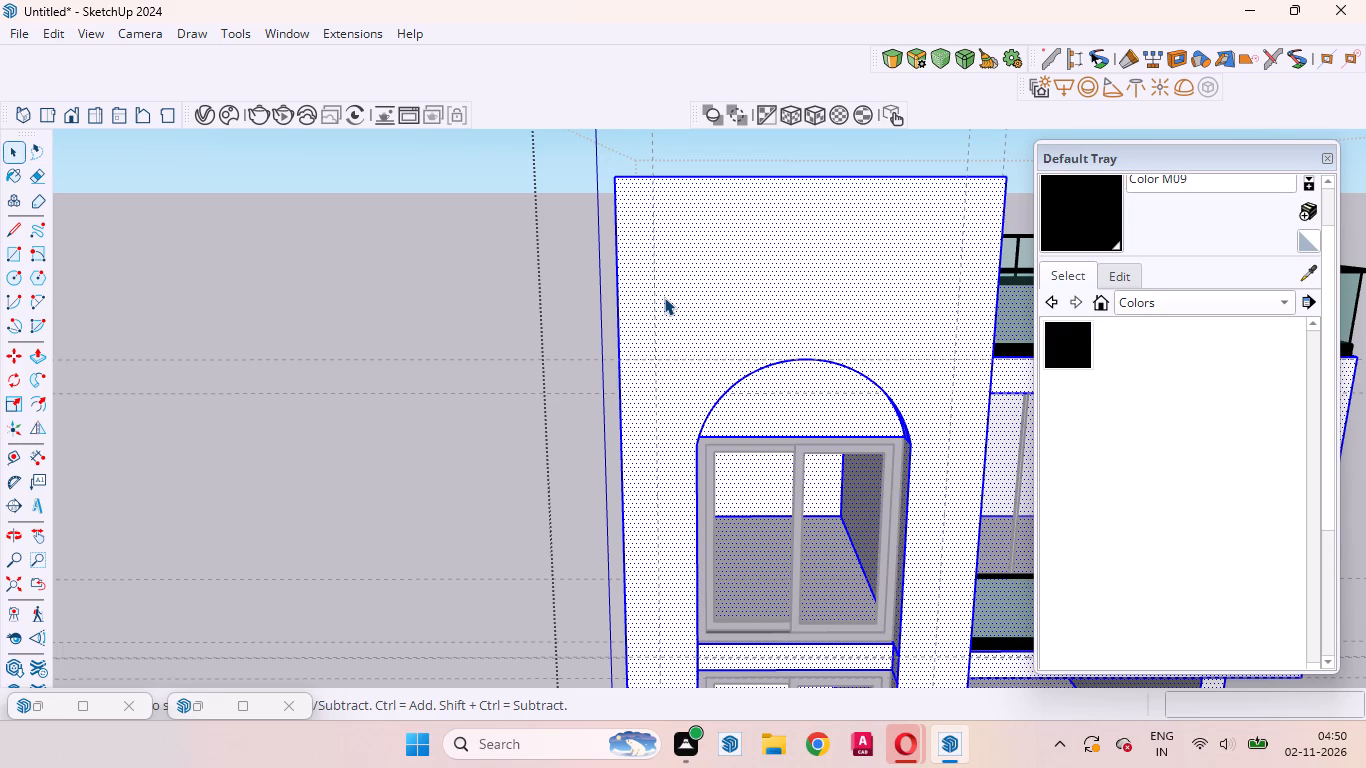
click(654, 293)
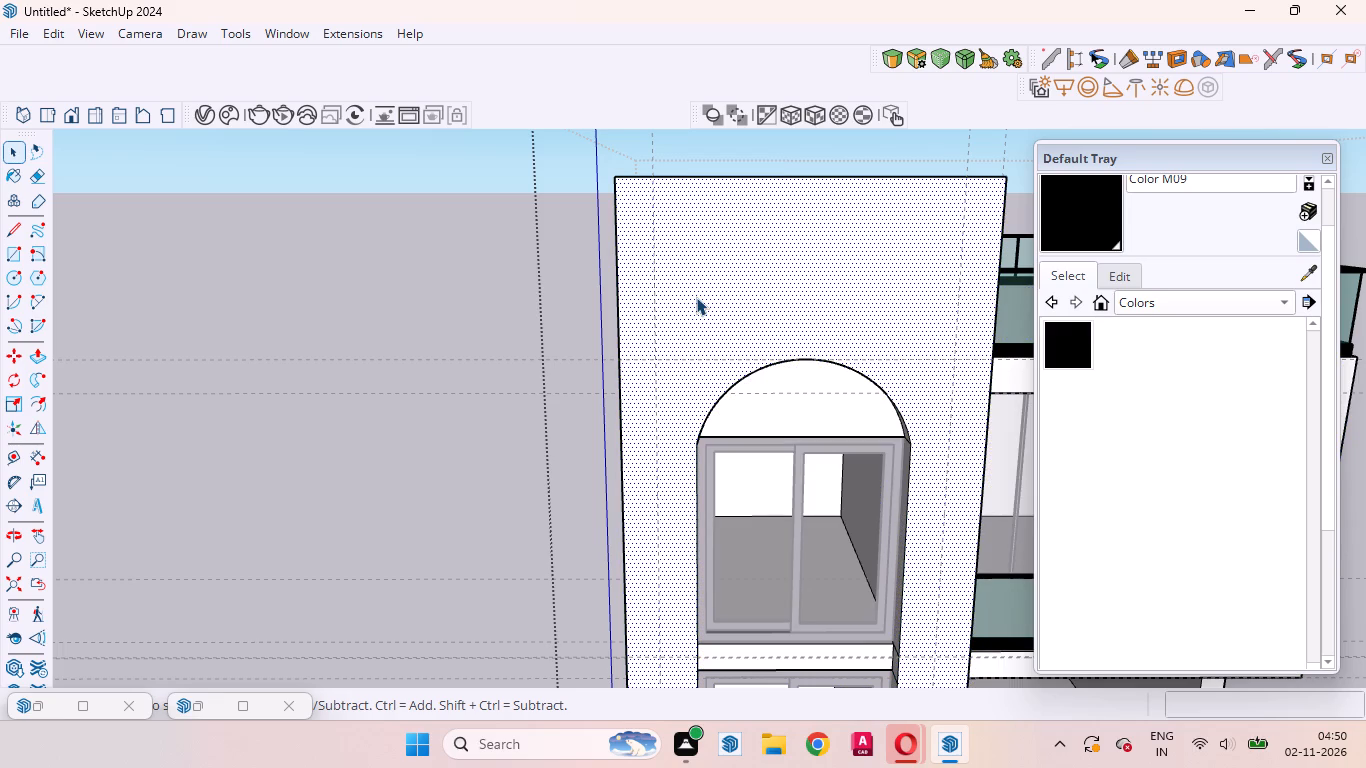
key(l)
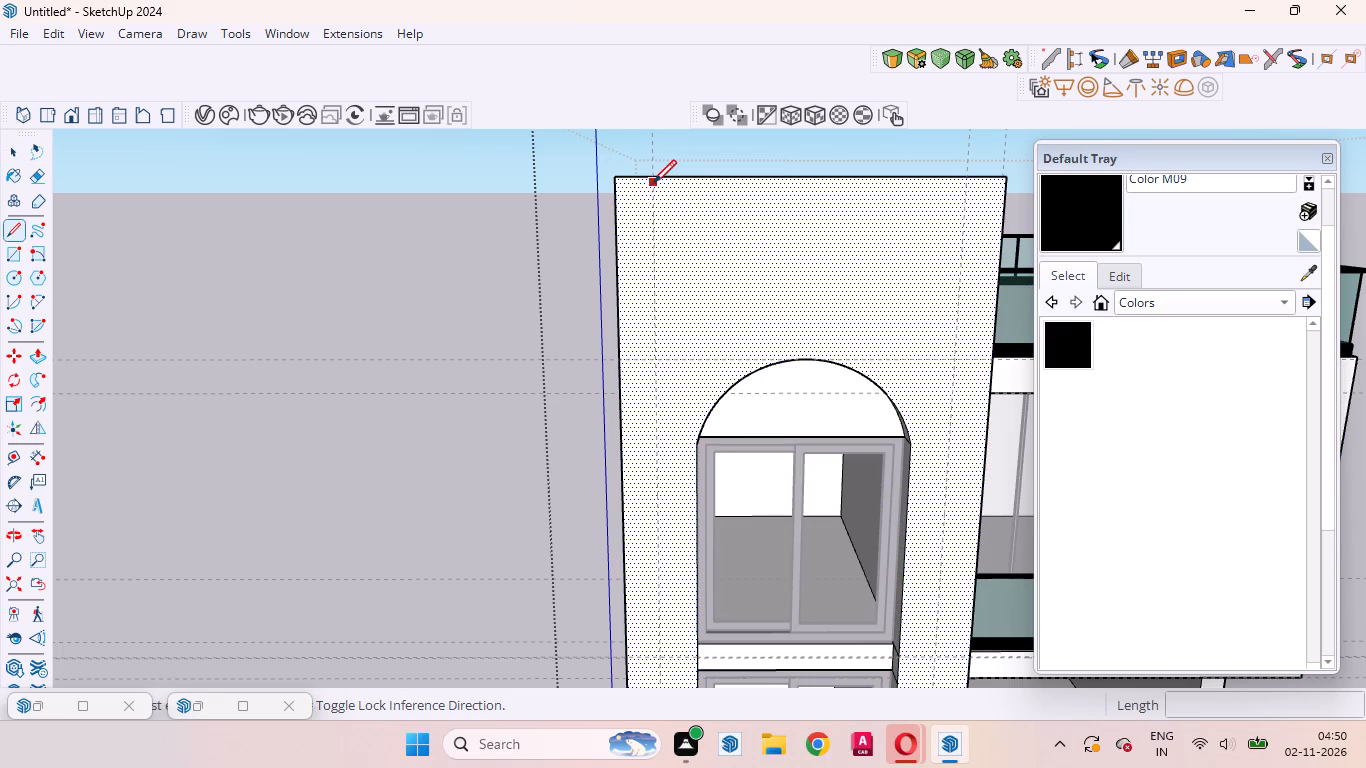
click(653, 180)
scroll(630, 395, down, 9)
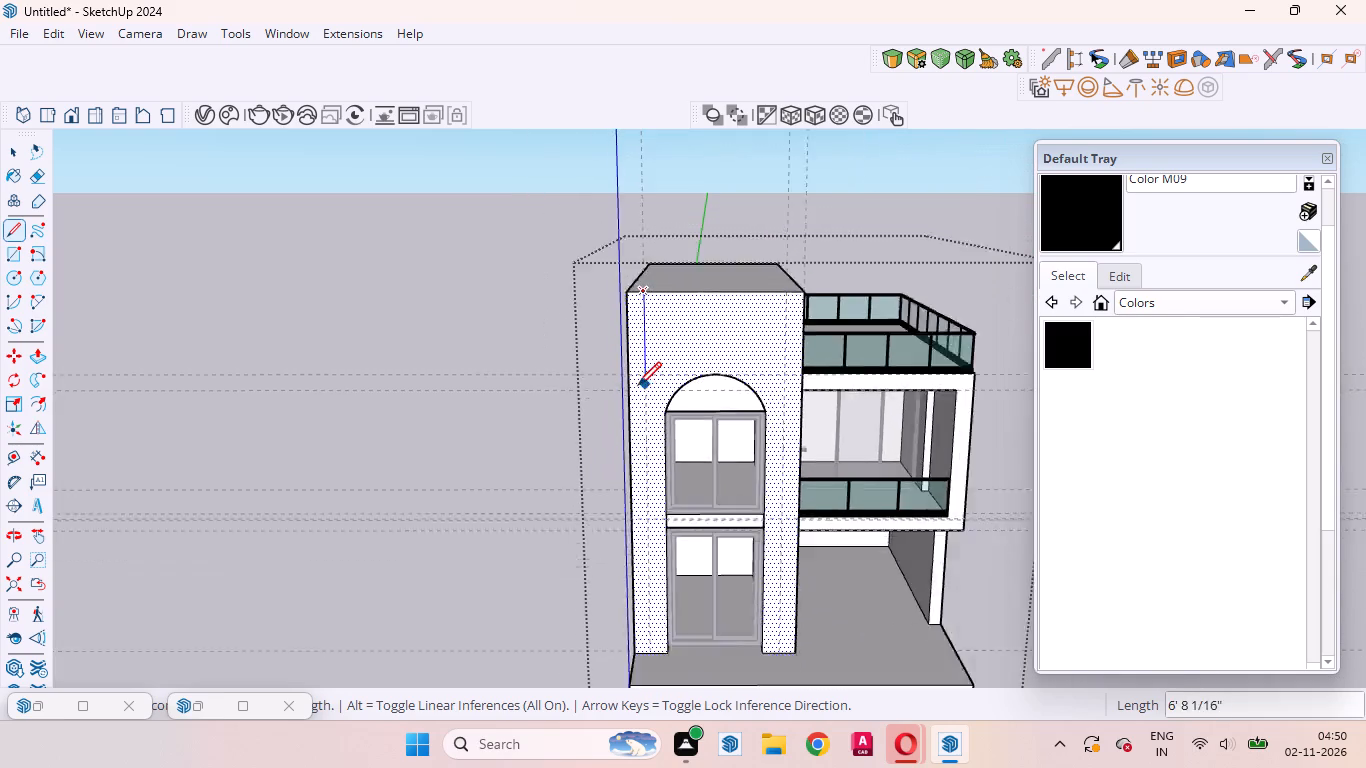
scroll(638, 385, down, 6)
scroll(662, 562, up, 18)
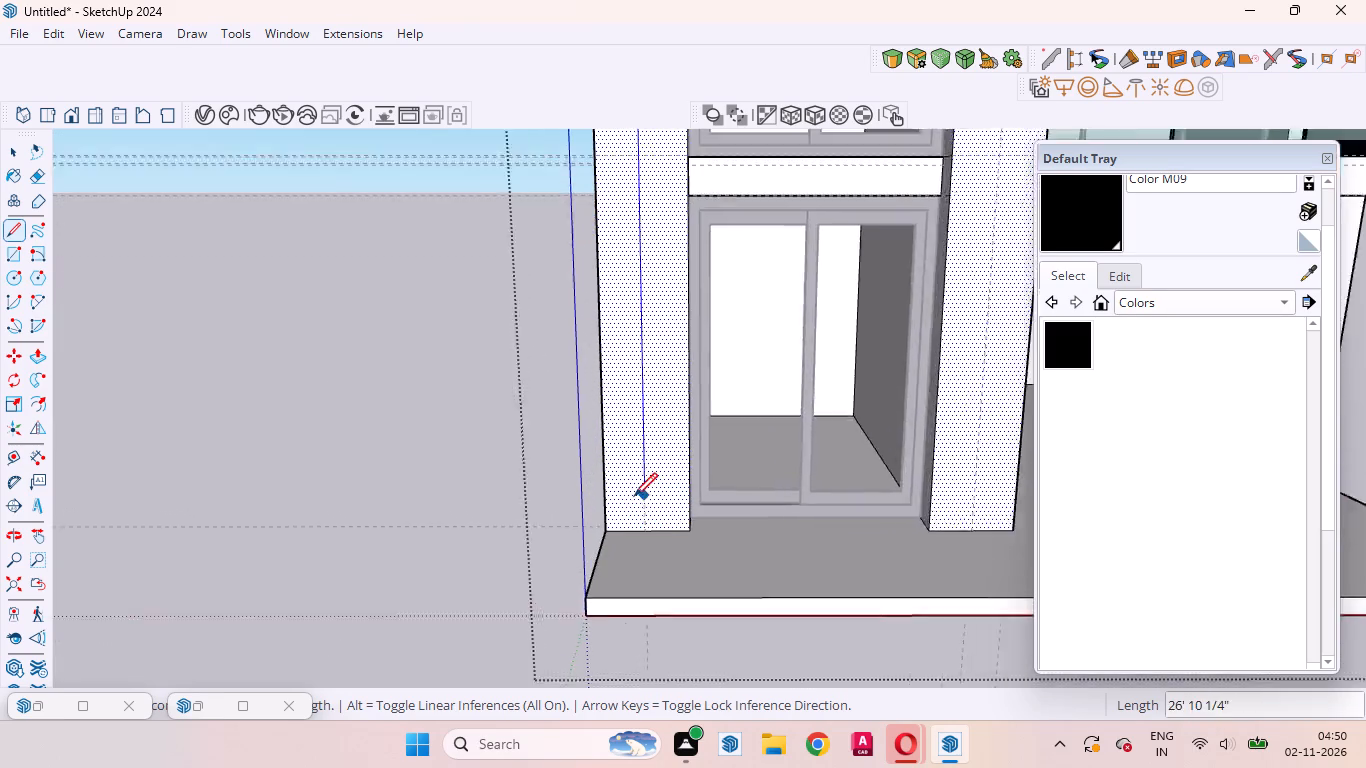
scroll(634, 496, up, 7)
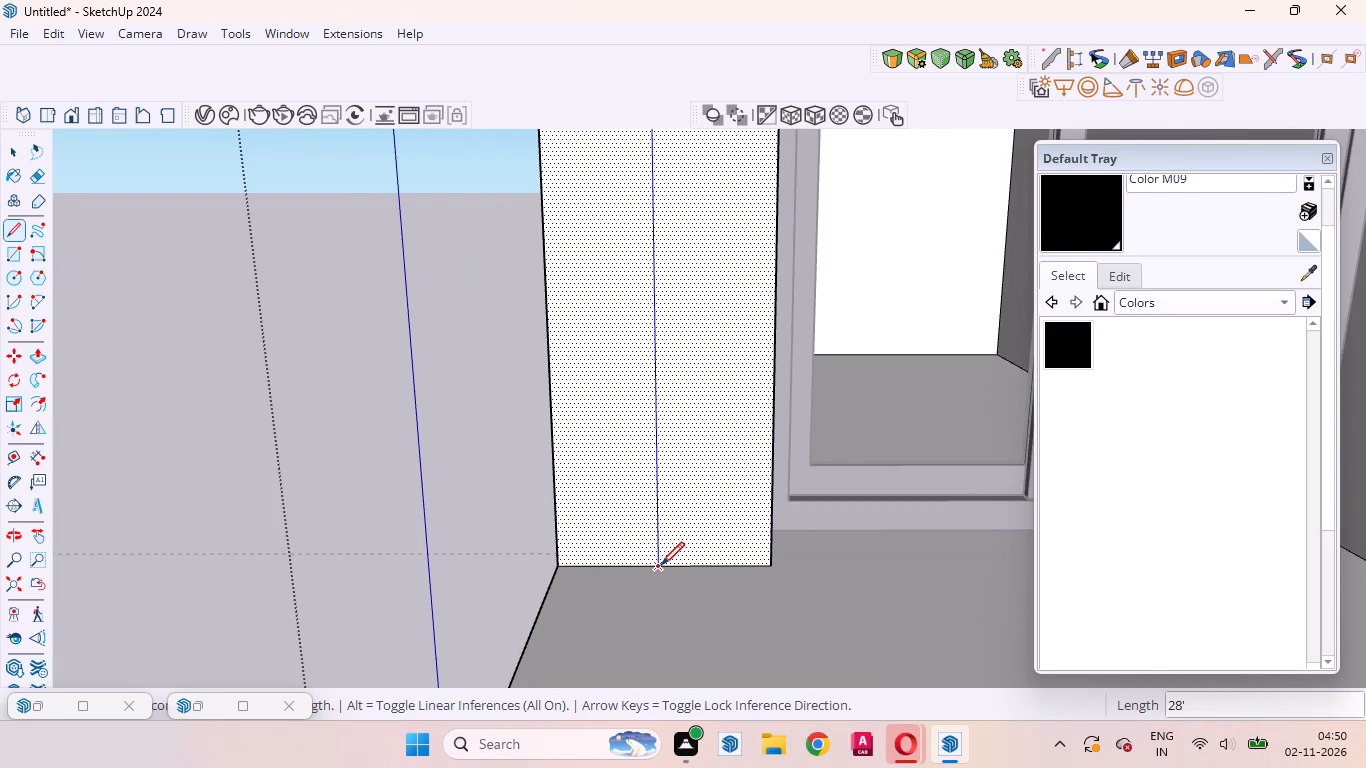
click(661, 566)
Copy the new vertical line sideways toward the windows on the block's front face, entering a distance of 12 mm.
key(space)
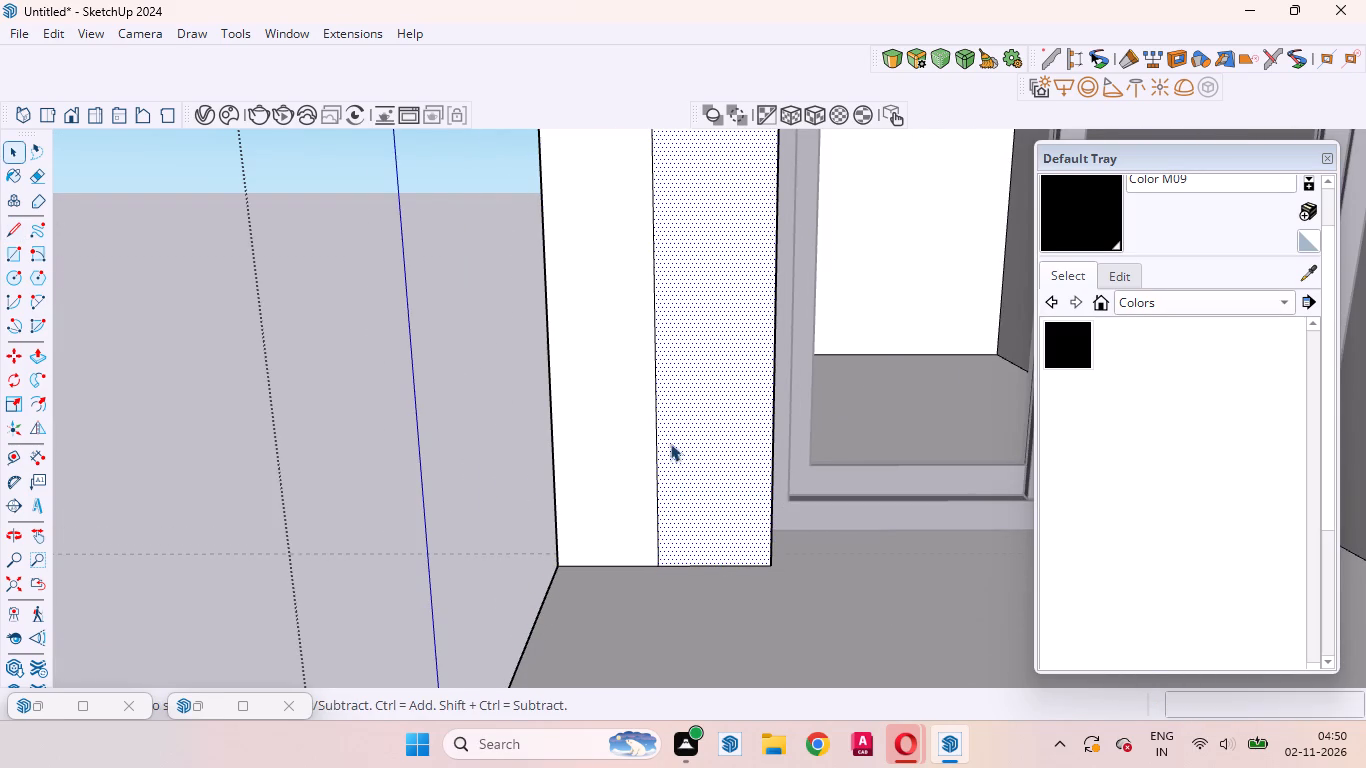
click(656, 436)
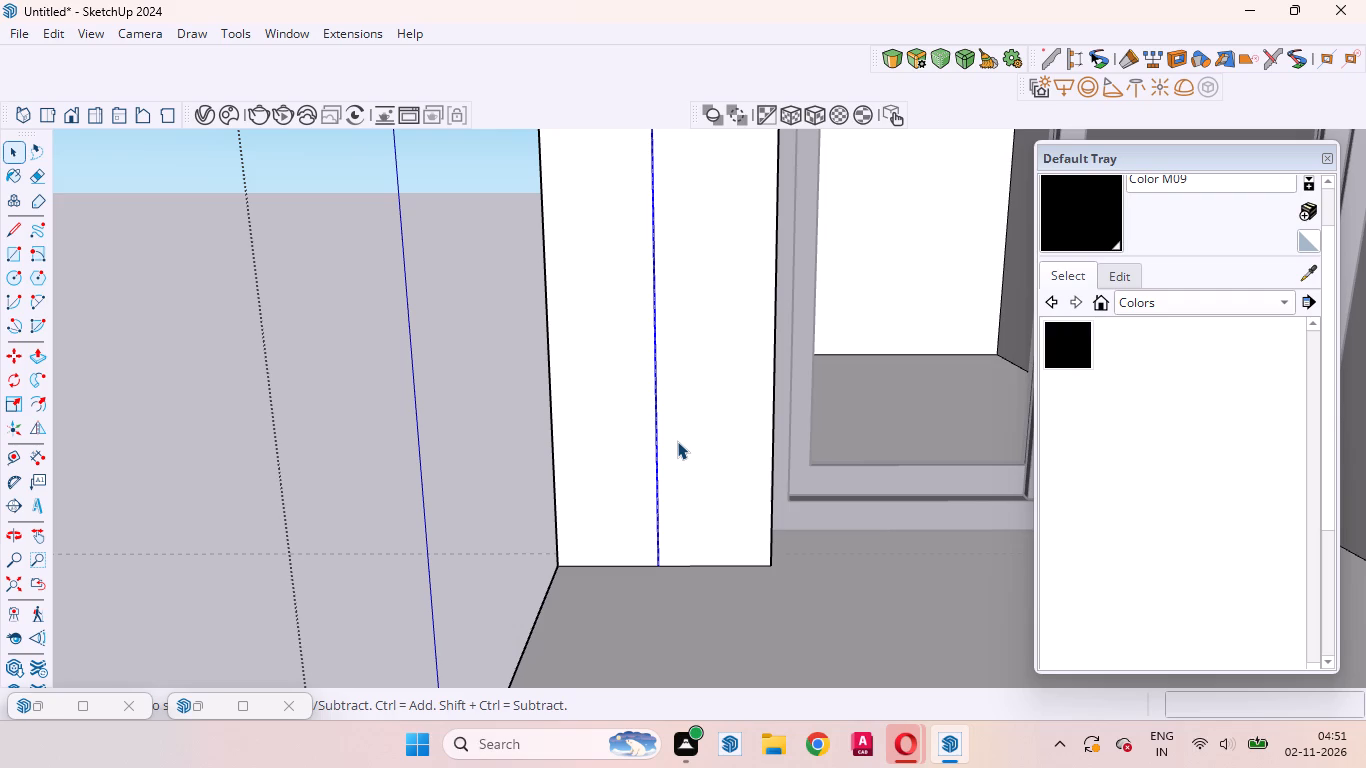
key(m)
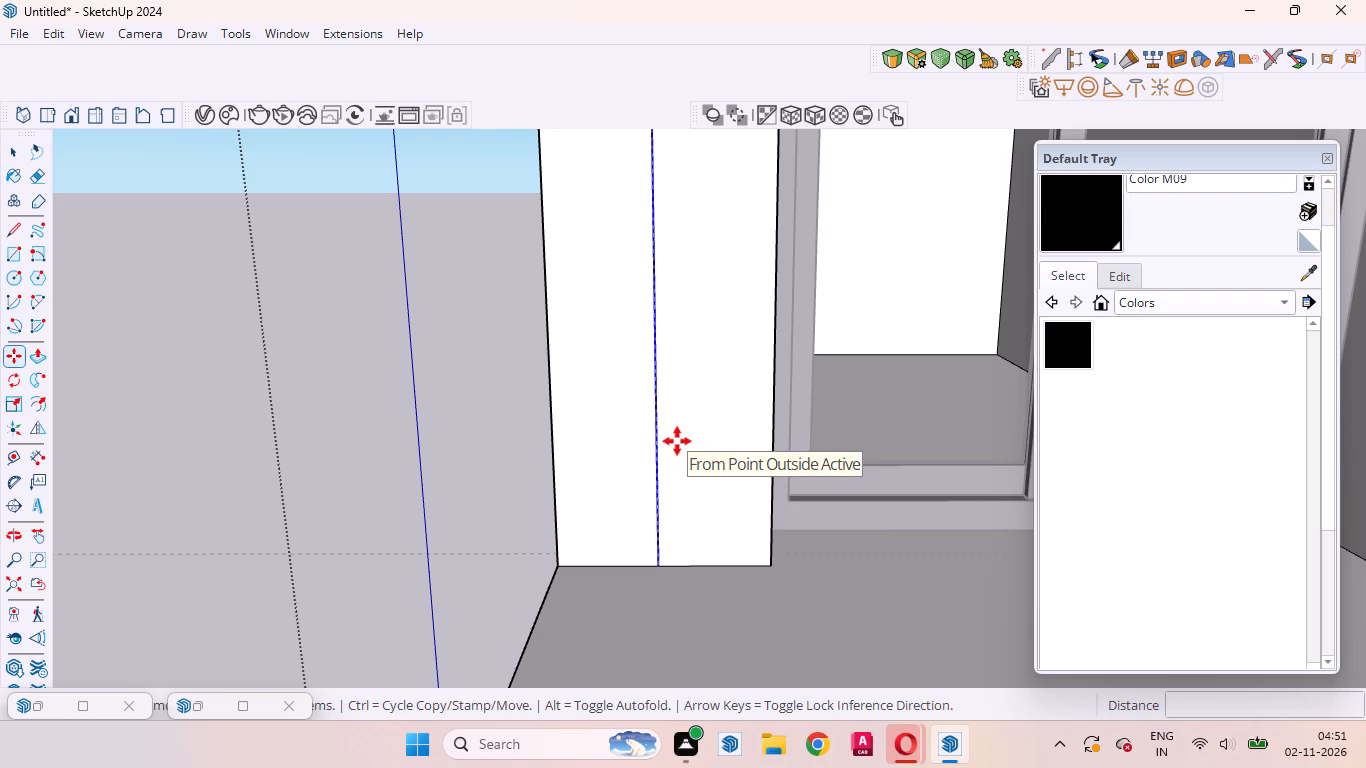
scroll(677, 441, up, 9)
click(662, 434)
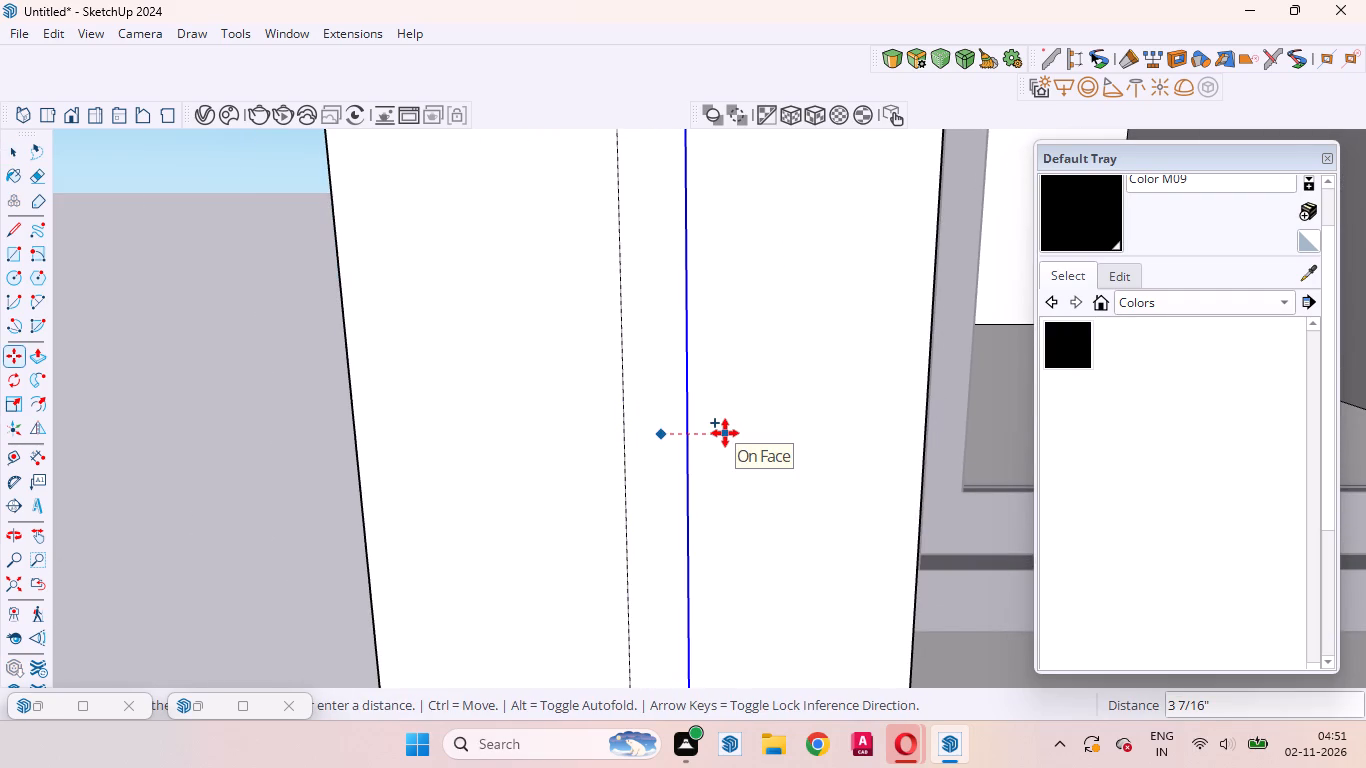
text(12)
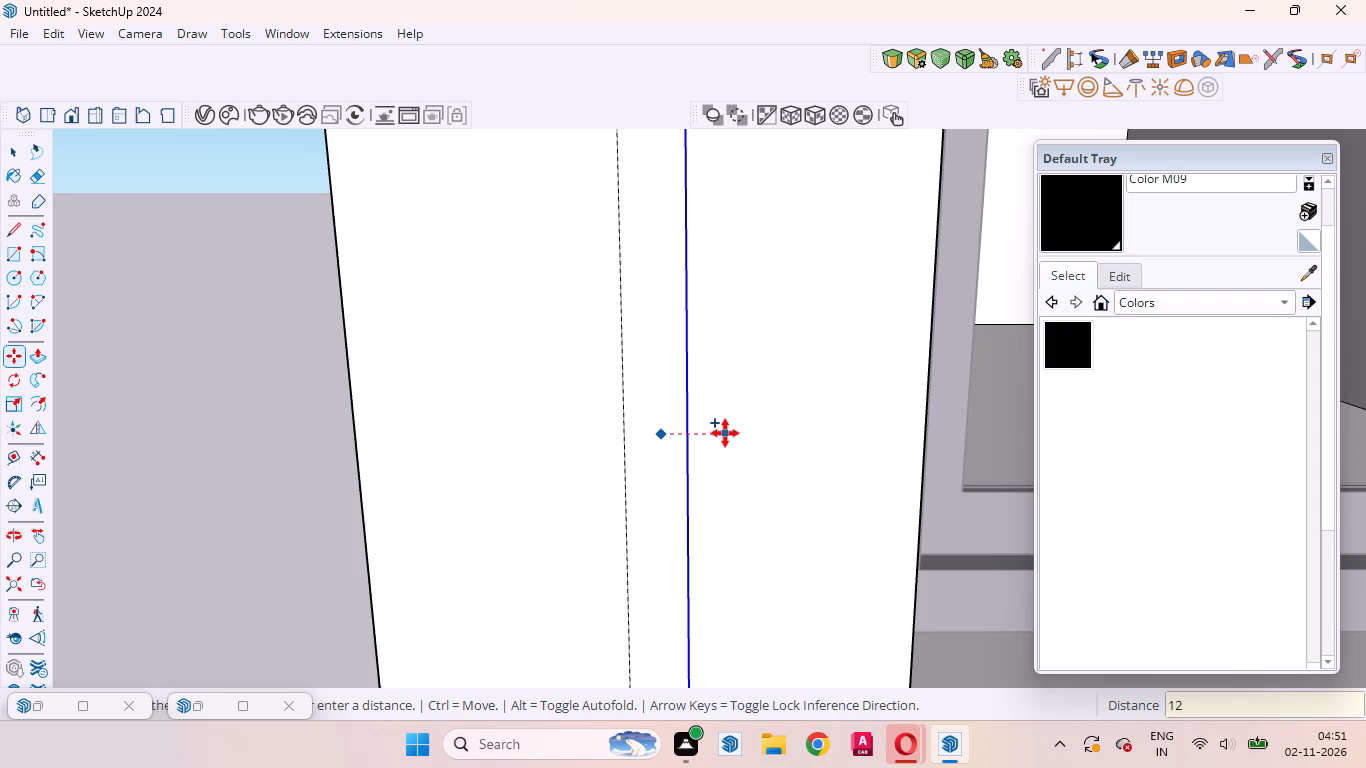
text(mm)
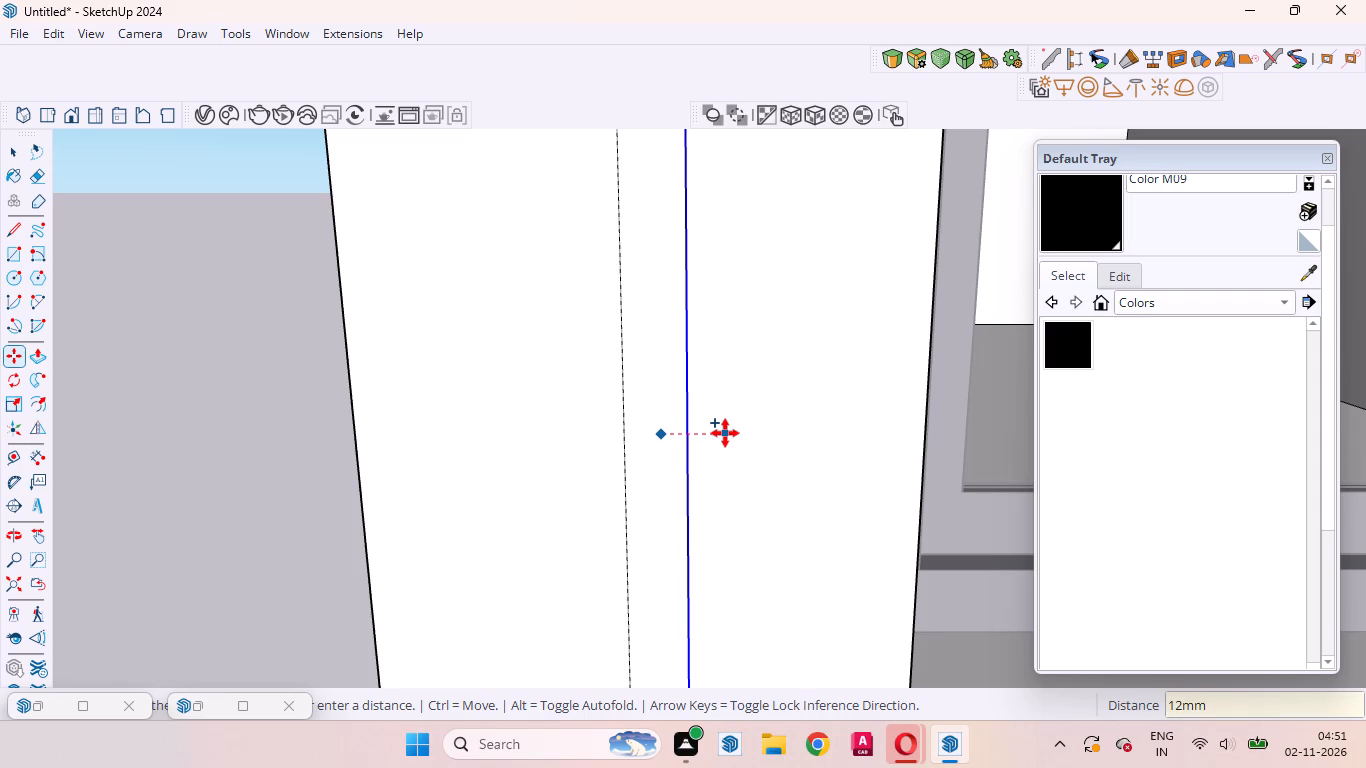
click(748, 435)
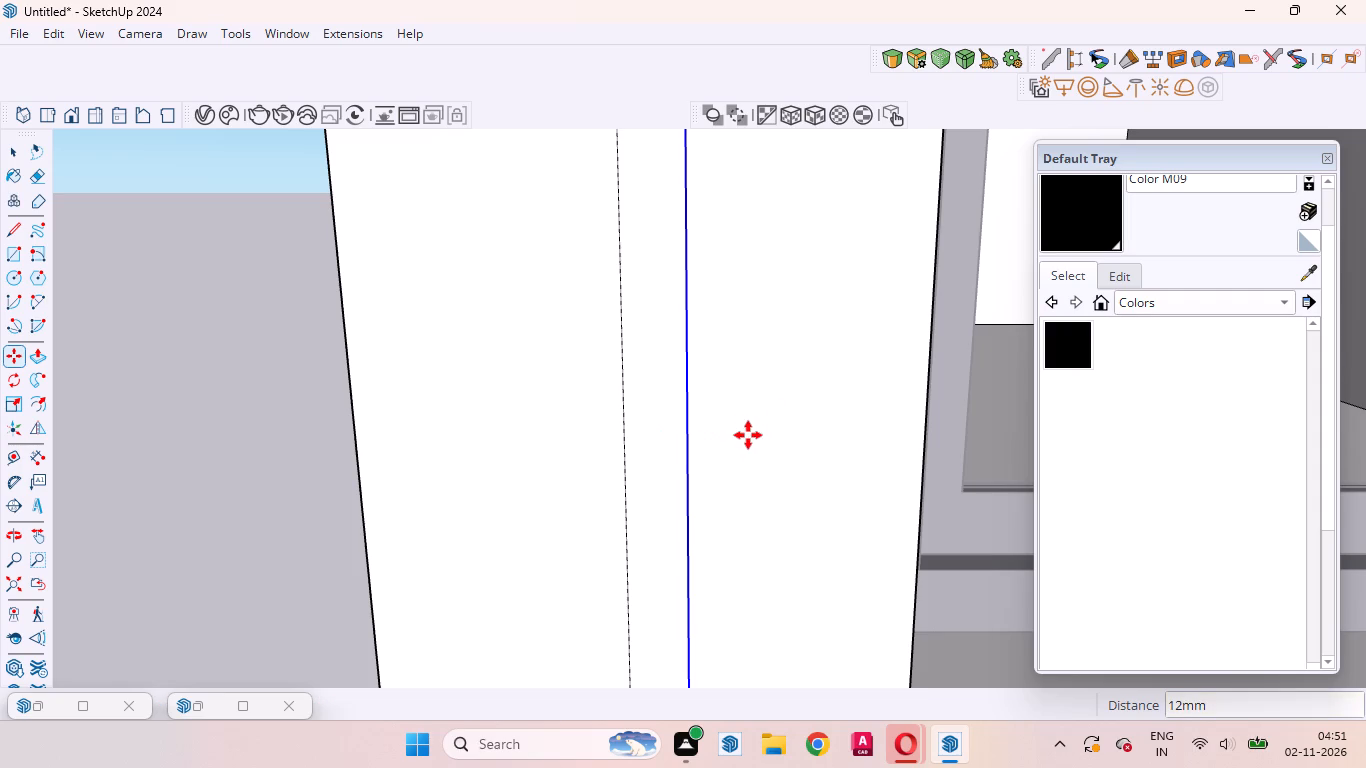
Undo the last sideways copy of the vertical line on the arched block's front face.
key(space)
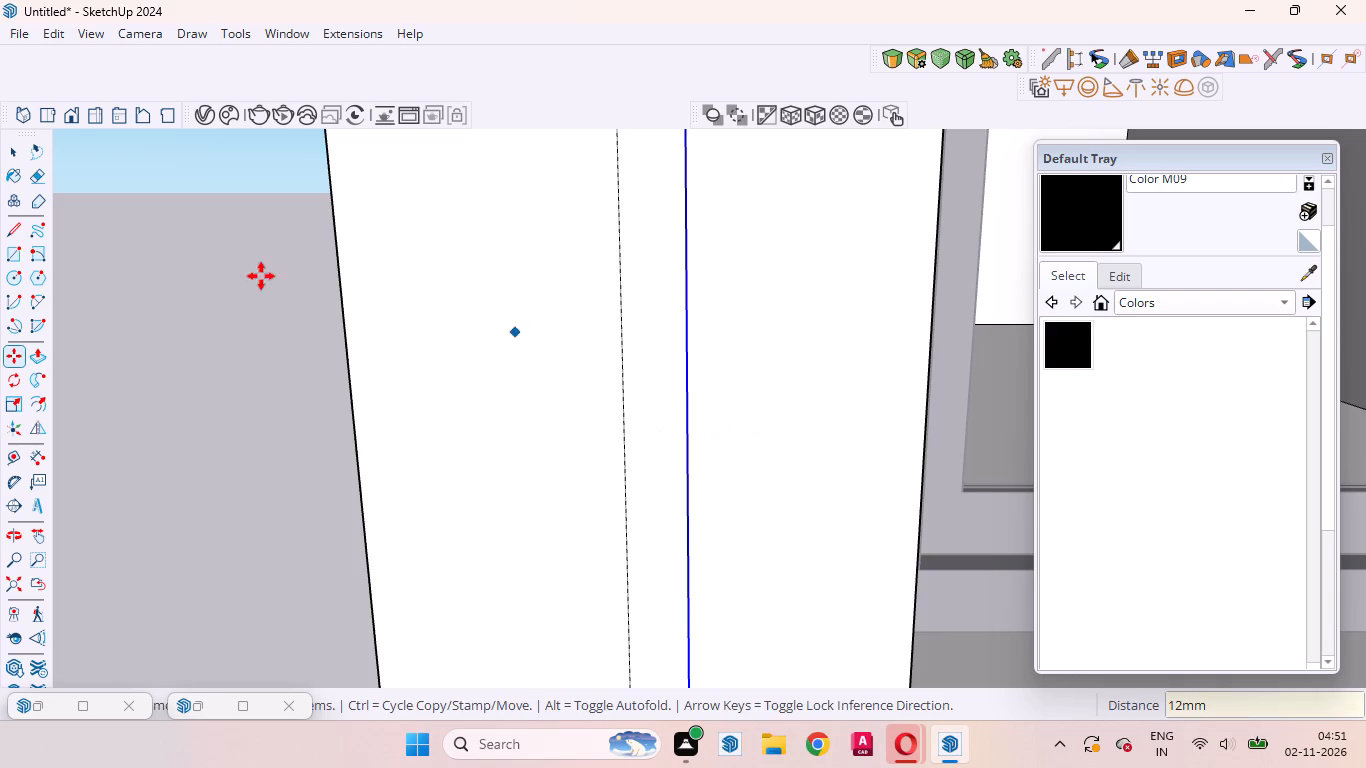
scroll(248, 316, down, 5)
scroll(471, 372, down, 7)
scroll(571, 413, up, 1)
scroll(572, 416, down, 16)
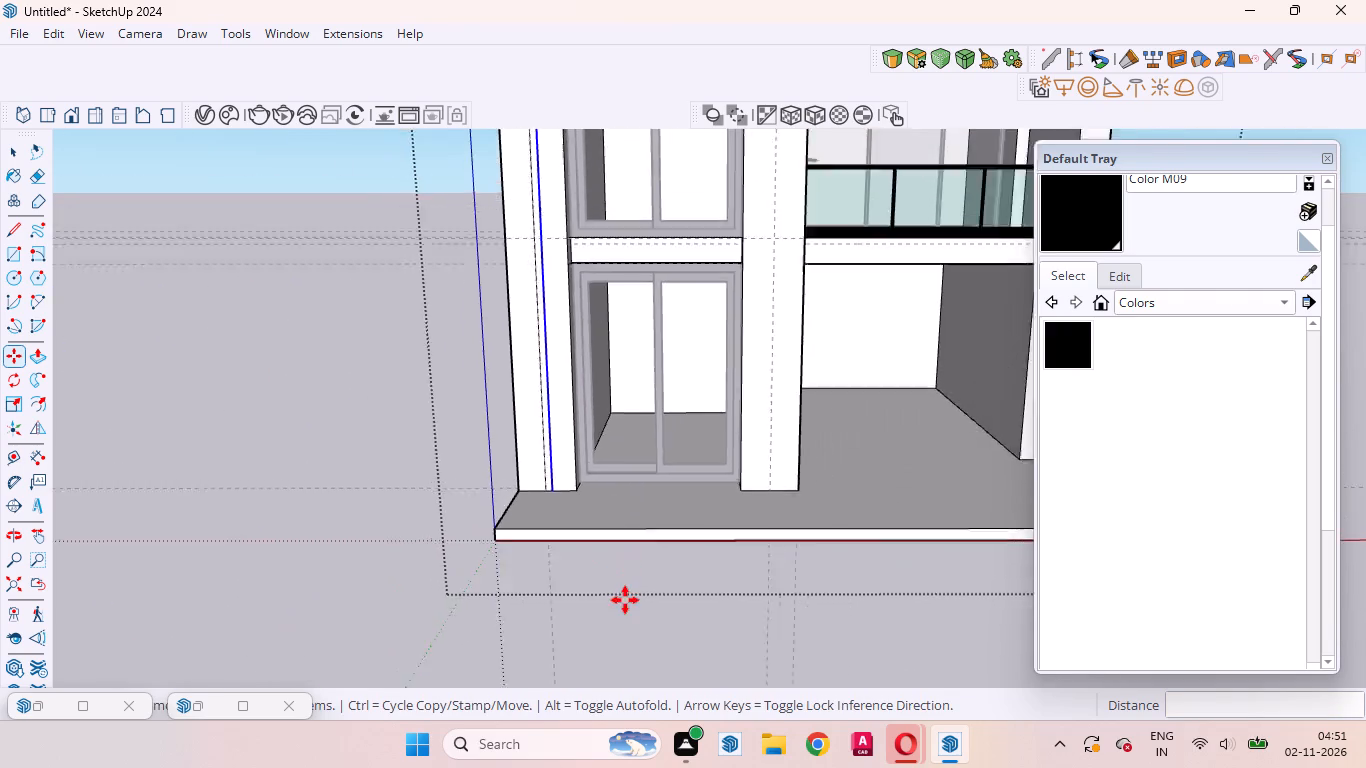
scroll(625, 600, down, 14)
scroll(564, 434, up, 11)
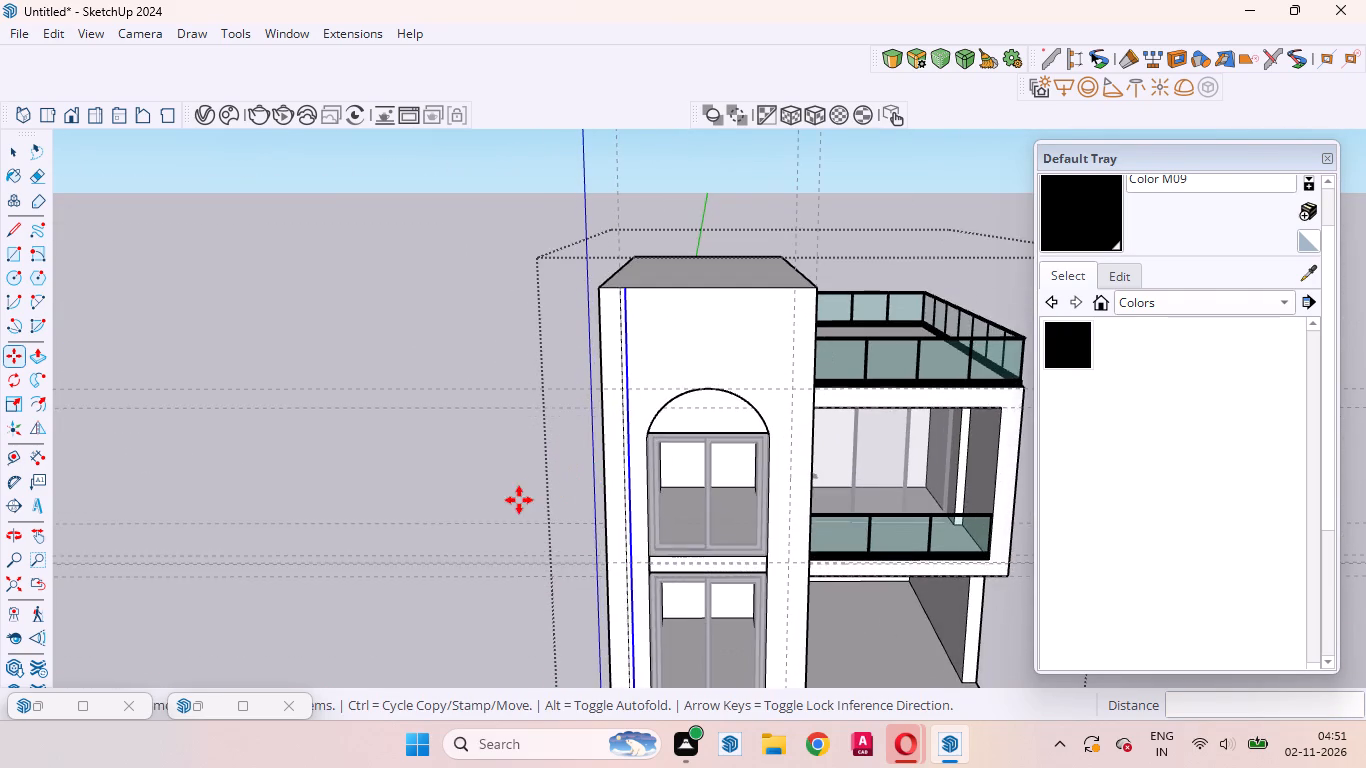
scroll(548, 493, up, 10)
key(space)
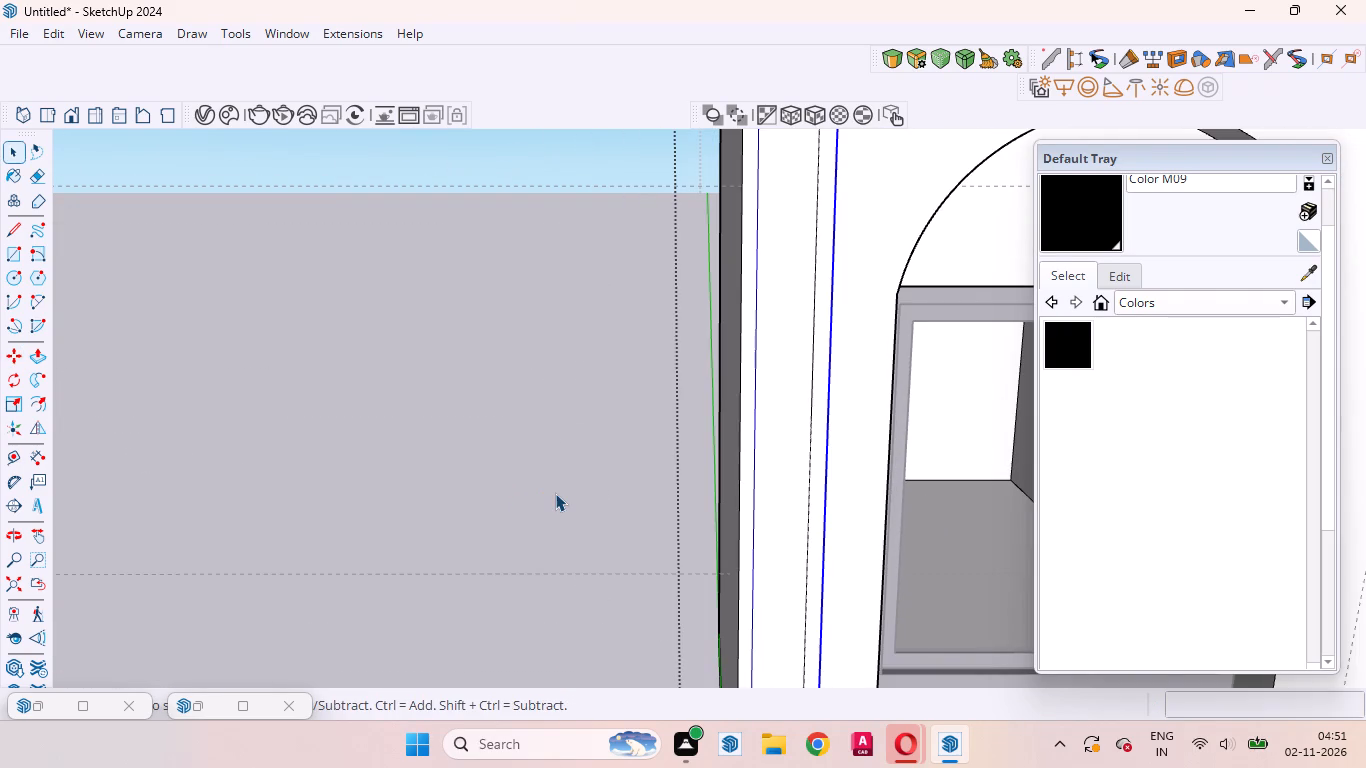
key(Return)
key(ctrl+z)
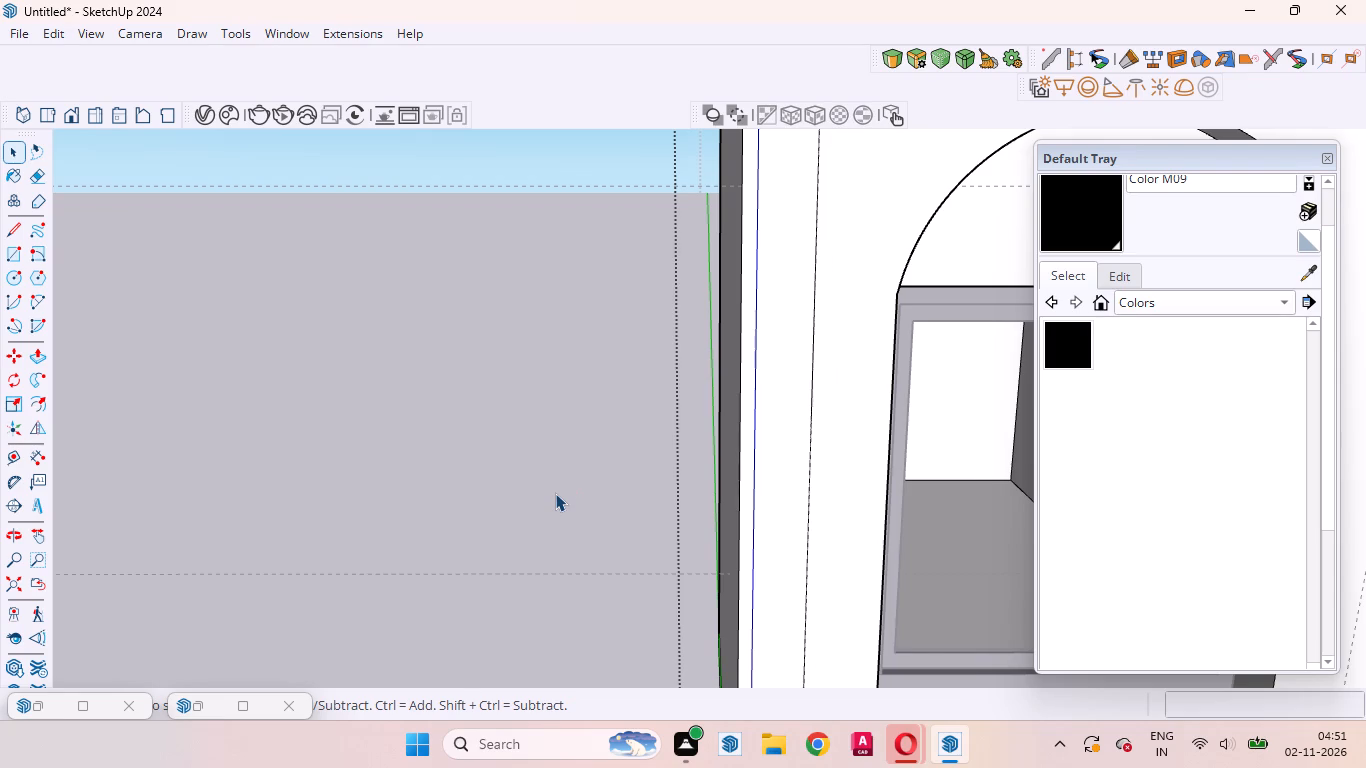
Copy the vertical line along the block's outer guide 12 mm sideways toward the windows.
scroll(861, 471, up, 5)
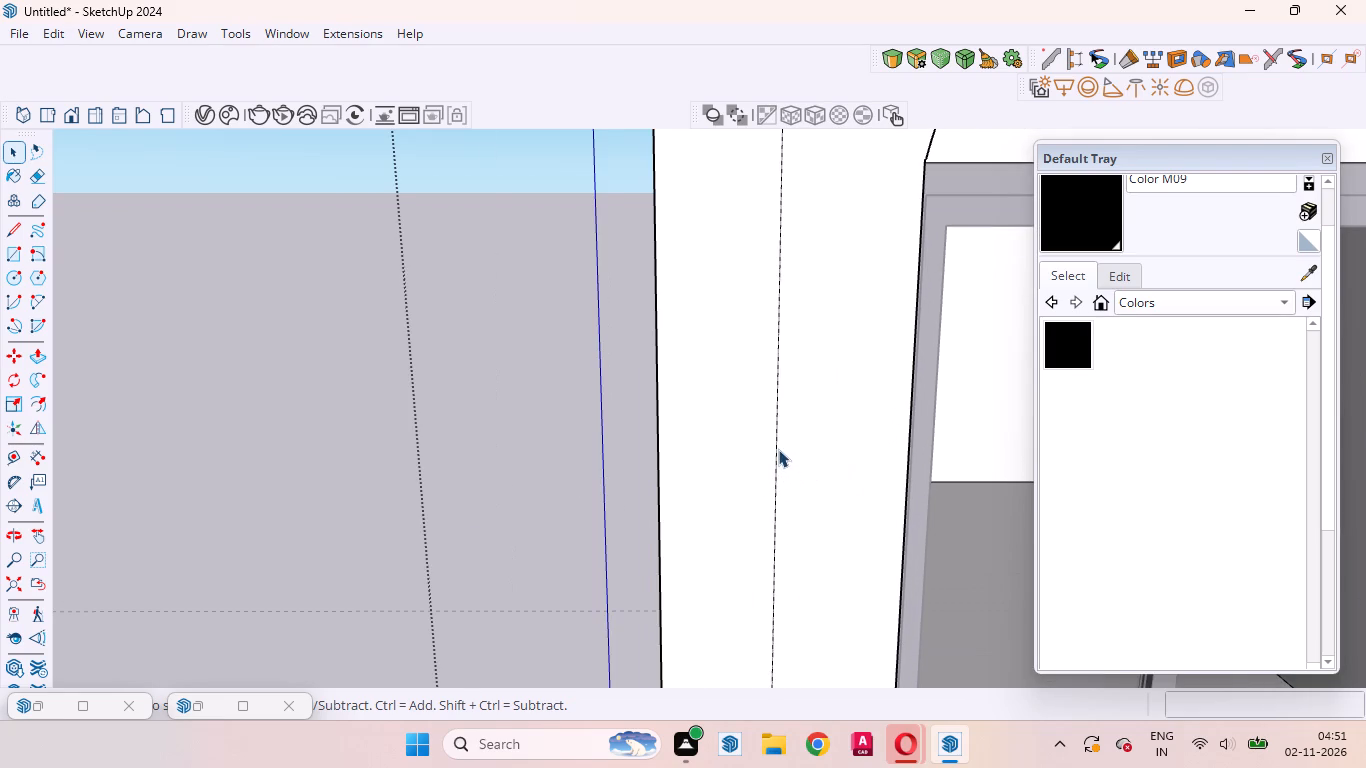
click(778, 449)
key(m)
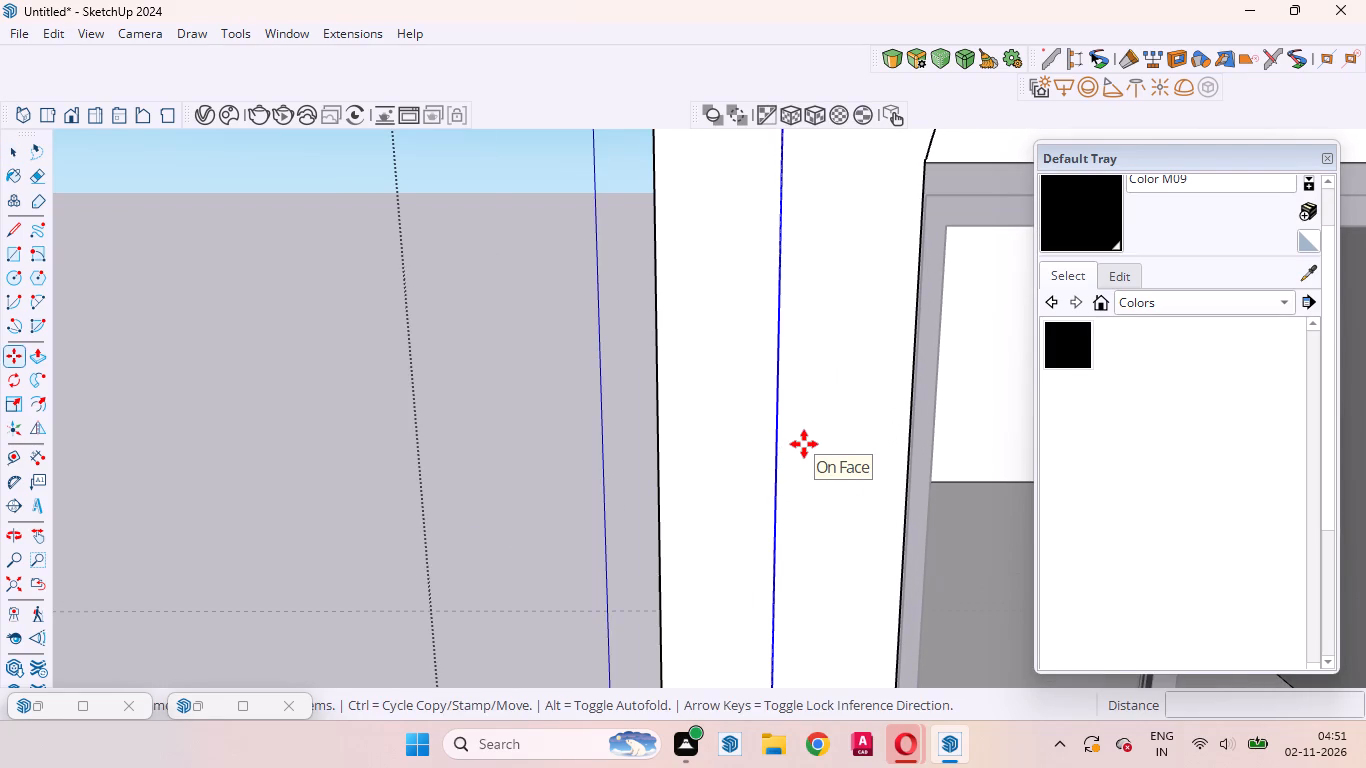
click(805, 444)
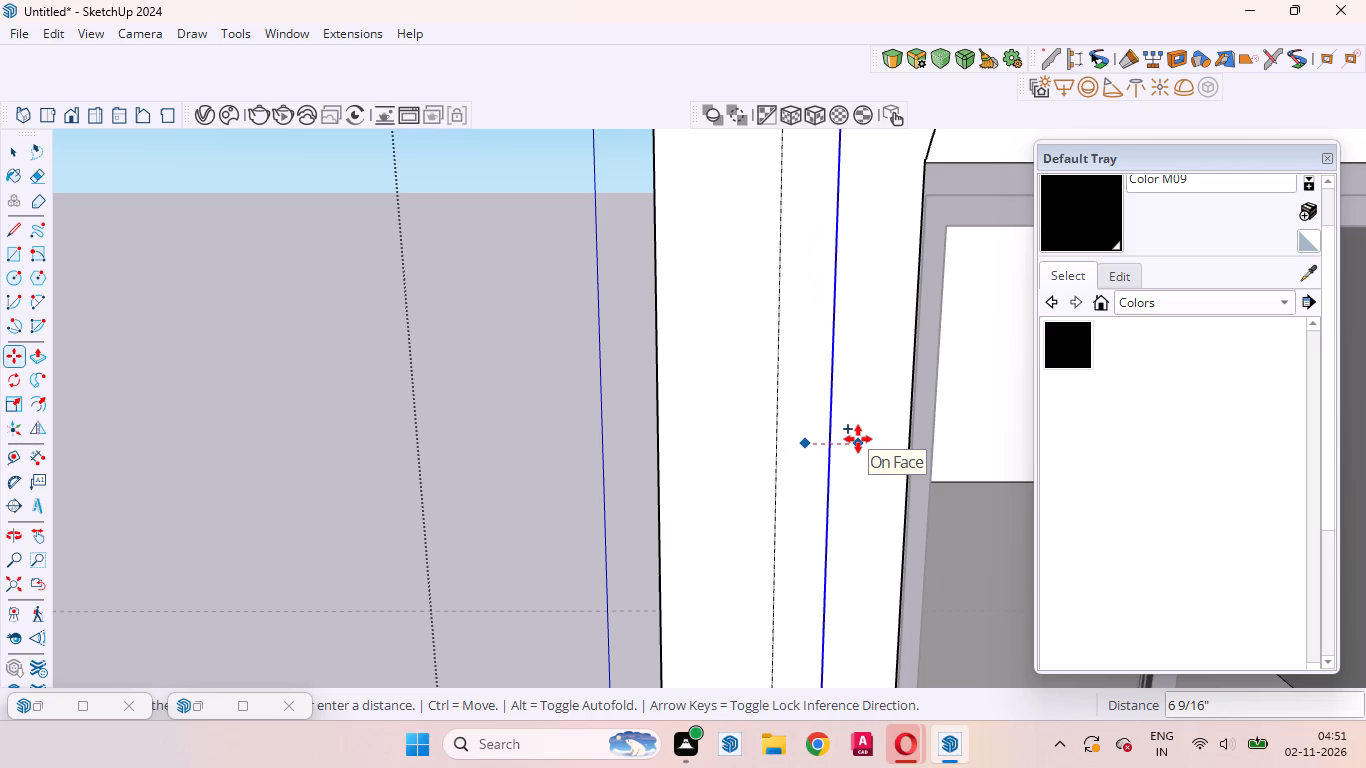
text(12mm)
key(Return)
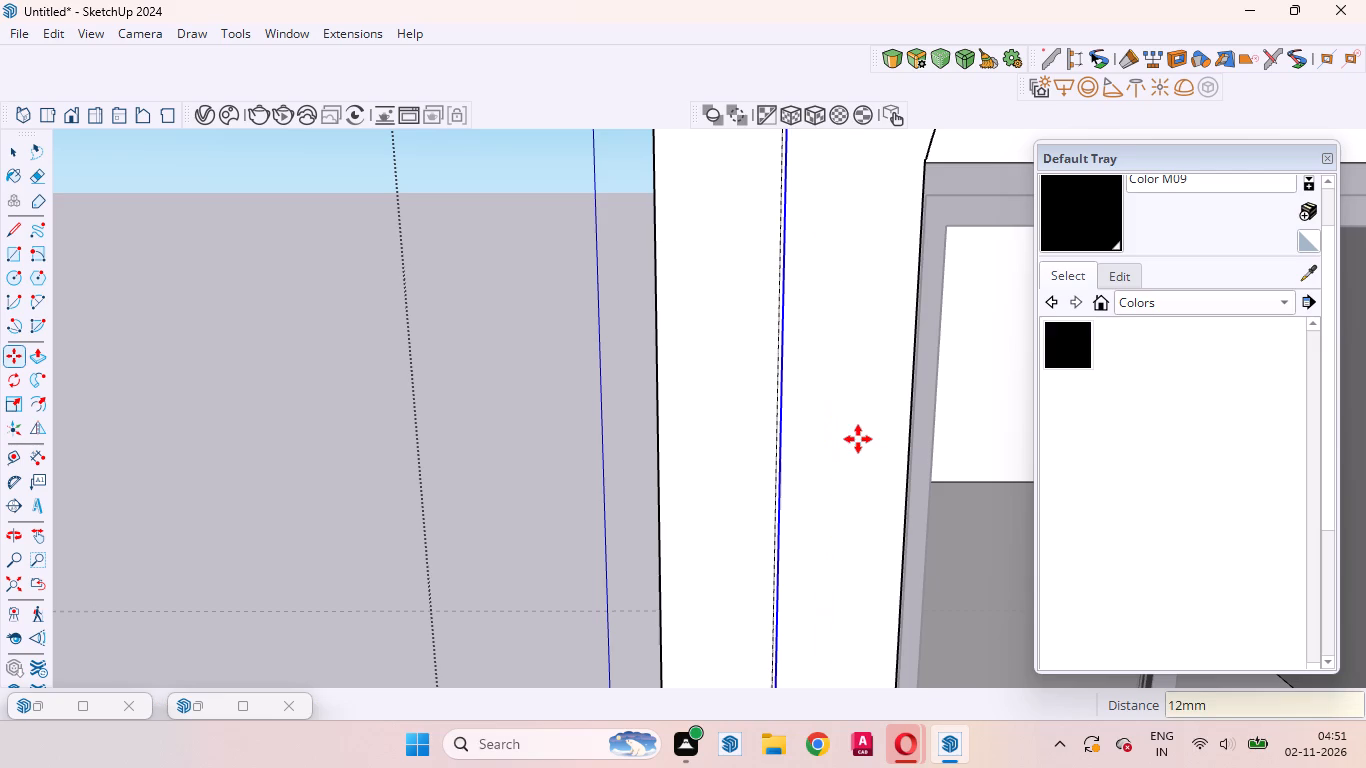
key(space)
Draw a horizontal line about 9' 11 5/8" long just above the arch crown, from the copied vertical line to the balcony-side guide.
scroll(776, 587, down, 17)
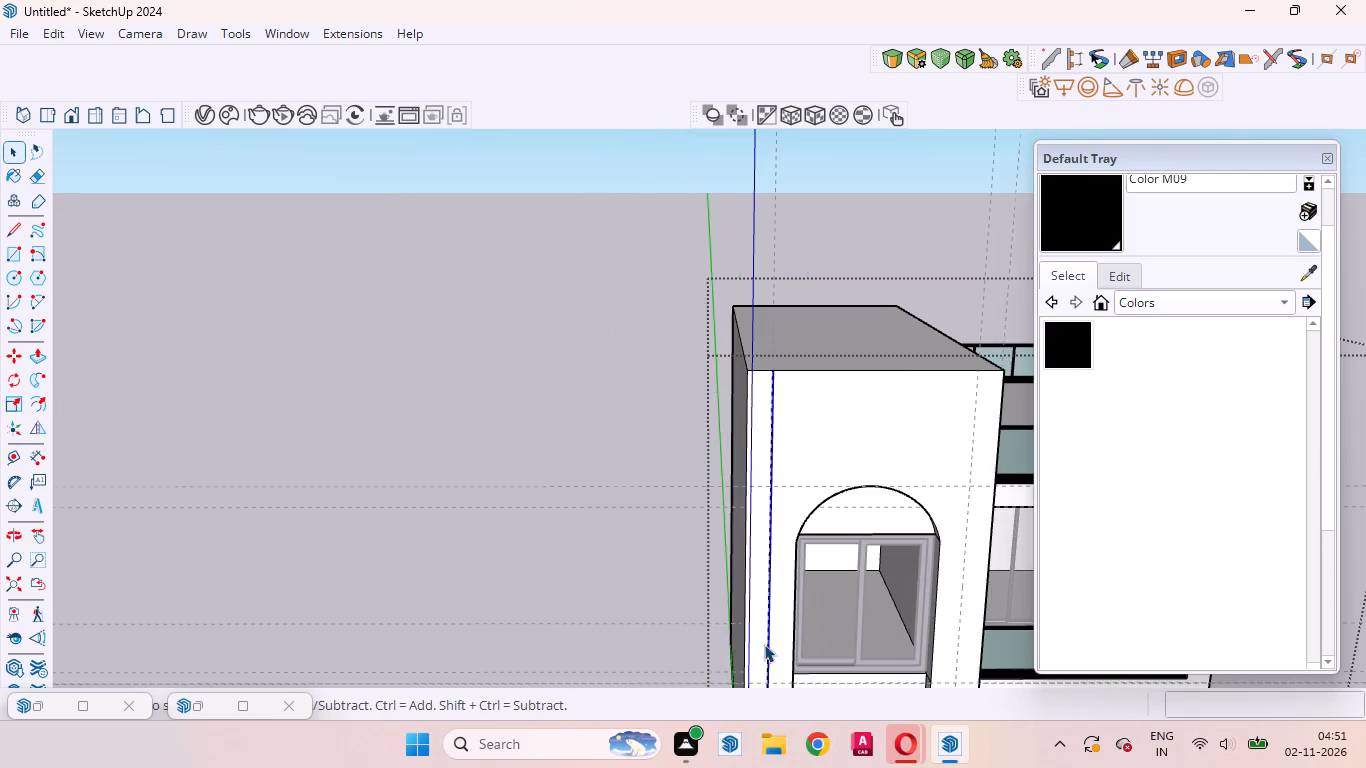
scroll(989, 394, up, 10)
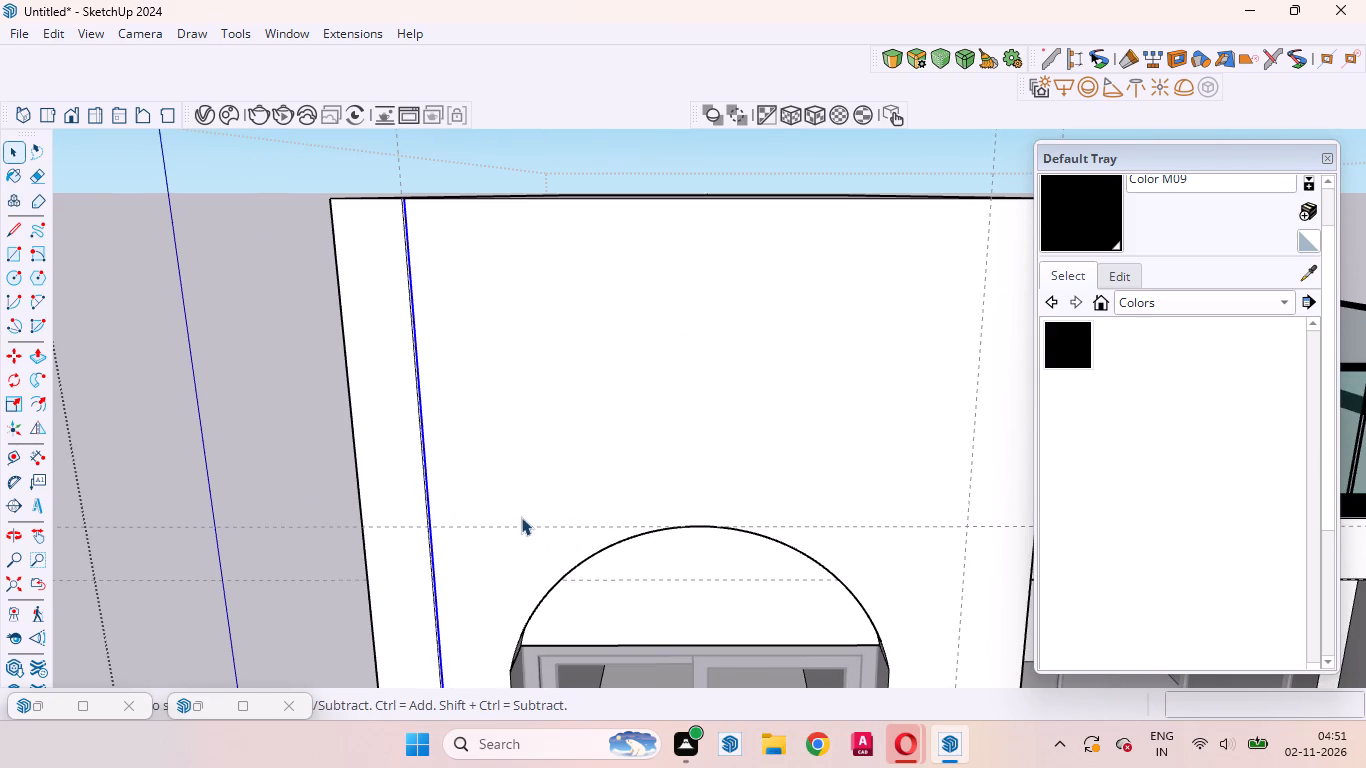
scroll(439, 498, down, 4)
scroll(792, 495, up, 1)
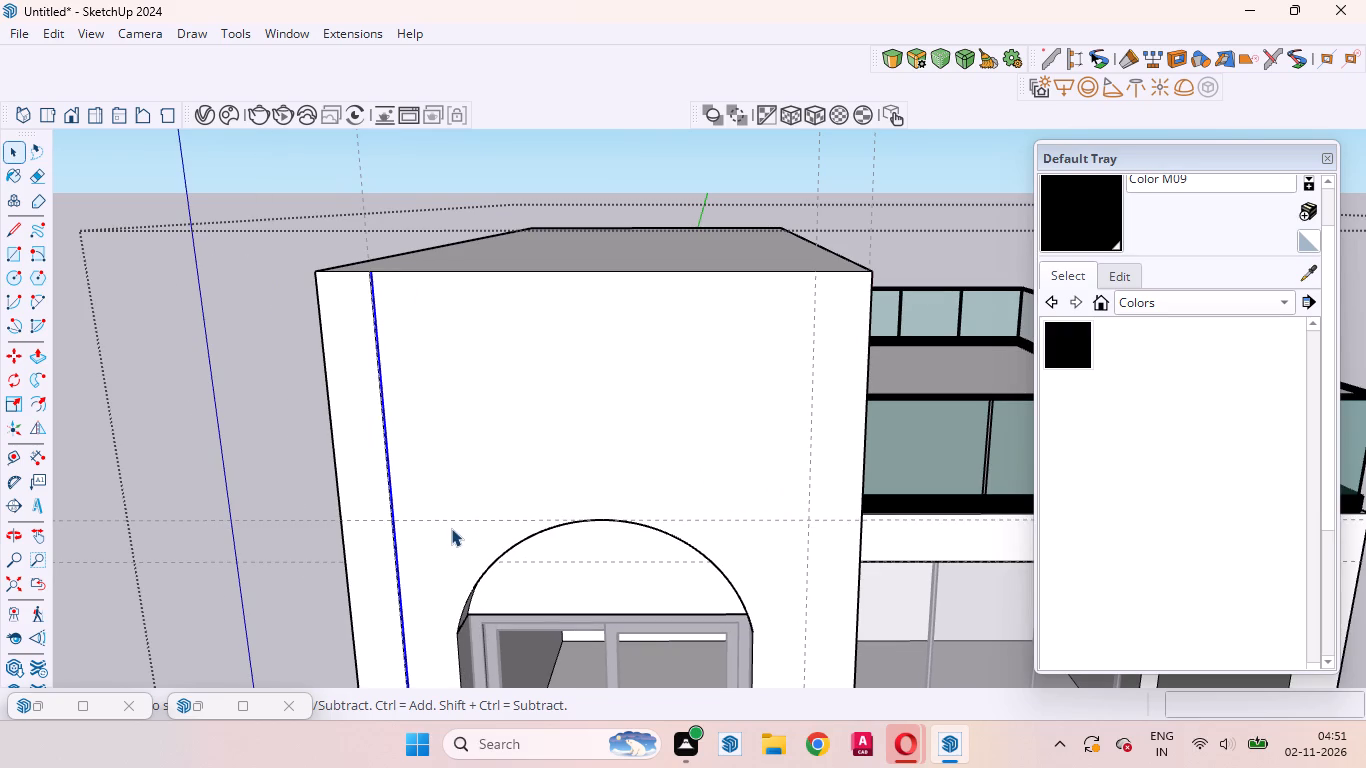
key(l)
scroll(443, 530, up, 3)
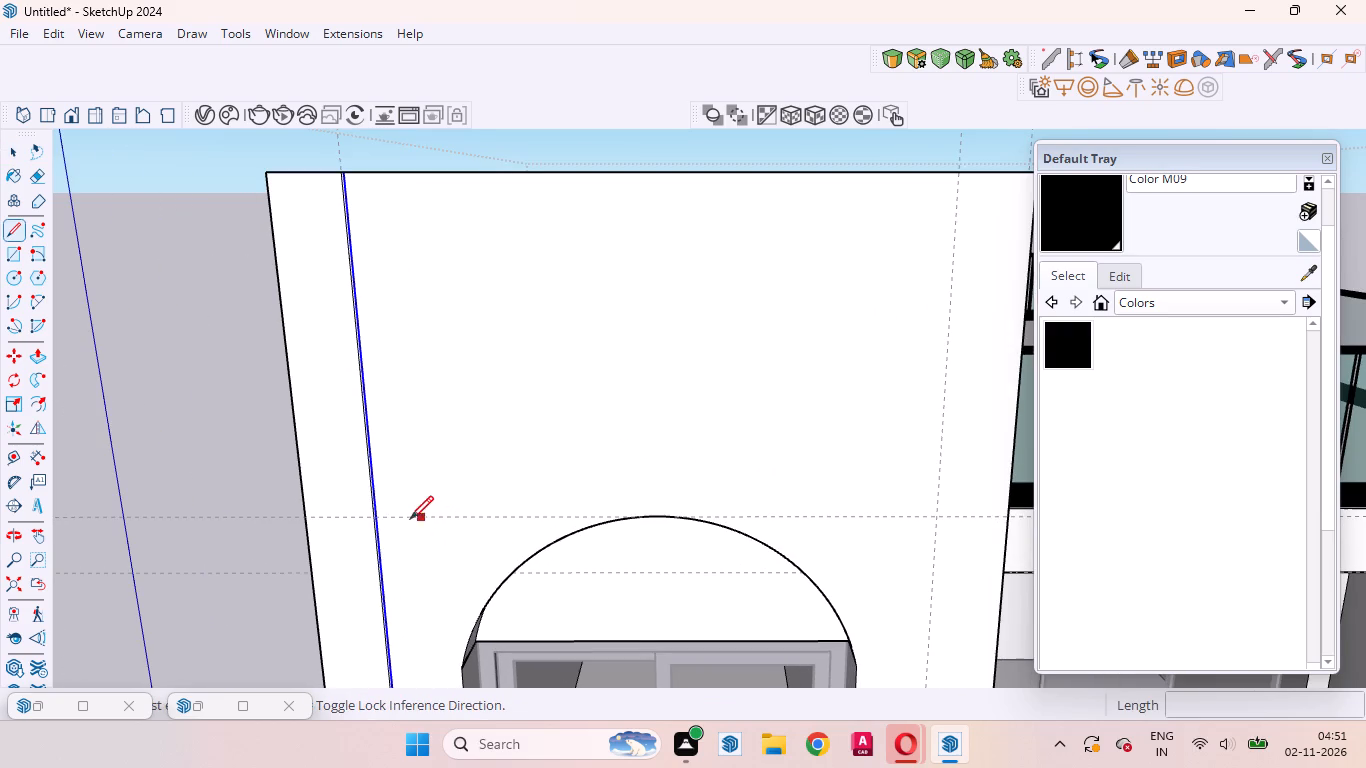
scroll(394, 519, up, 8)
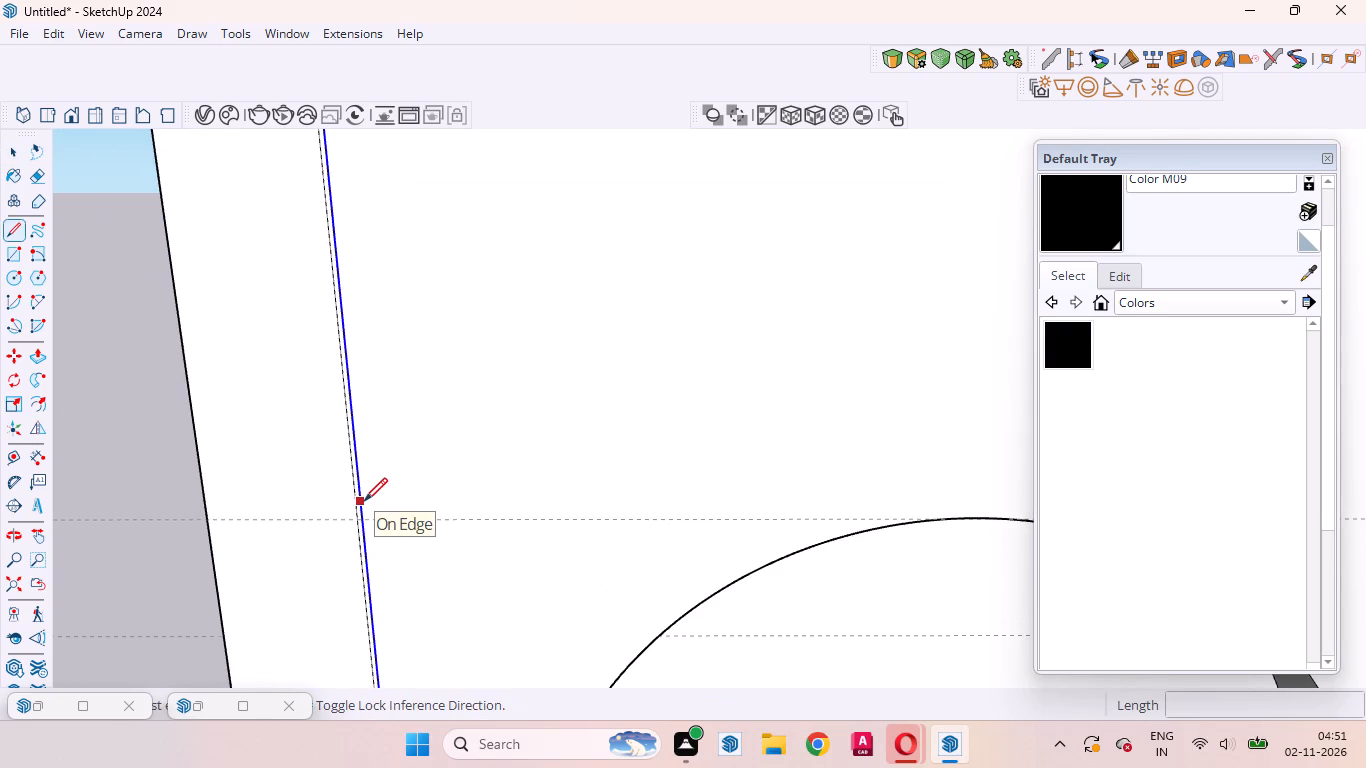
click(364, 501)
scroll(385, 521, up, 1)
scroll(385, 522, down, 13)
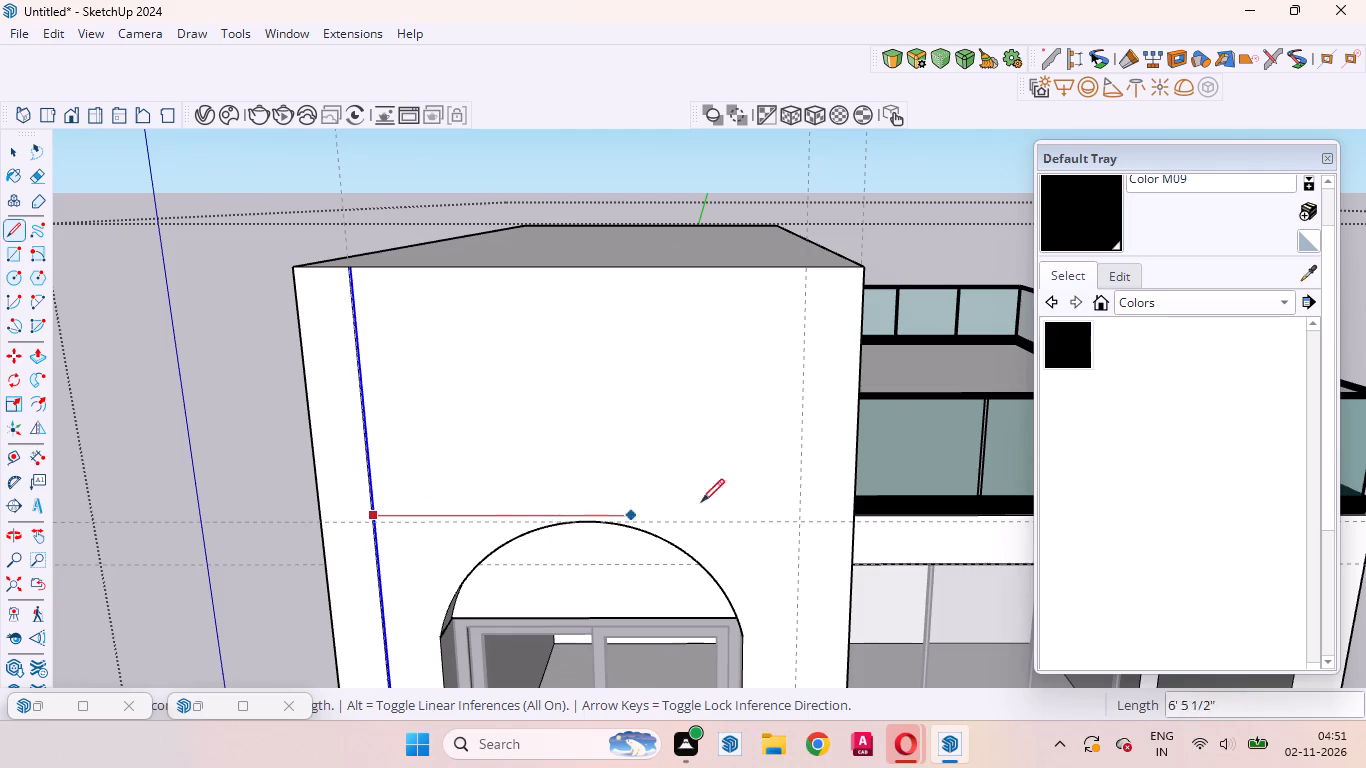
scroll(779, 493, up, 7)
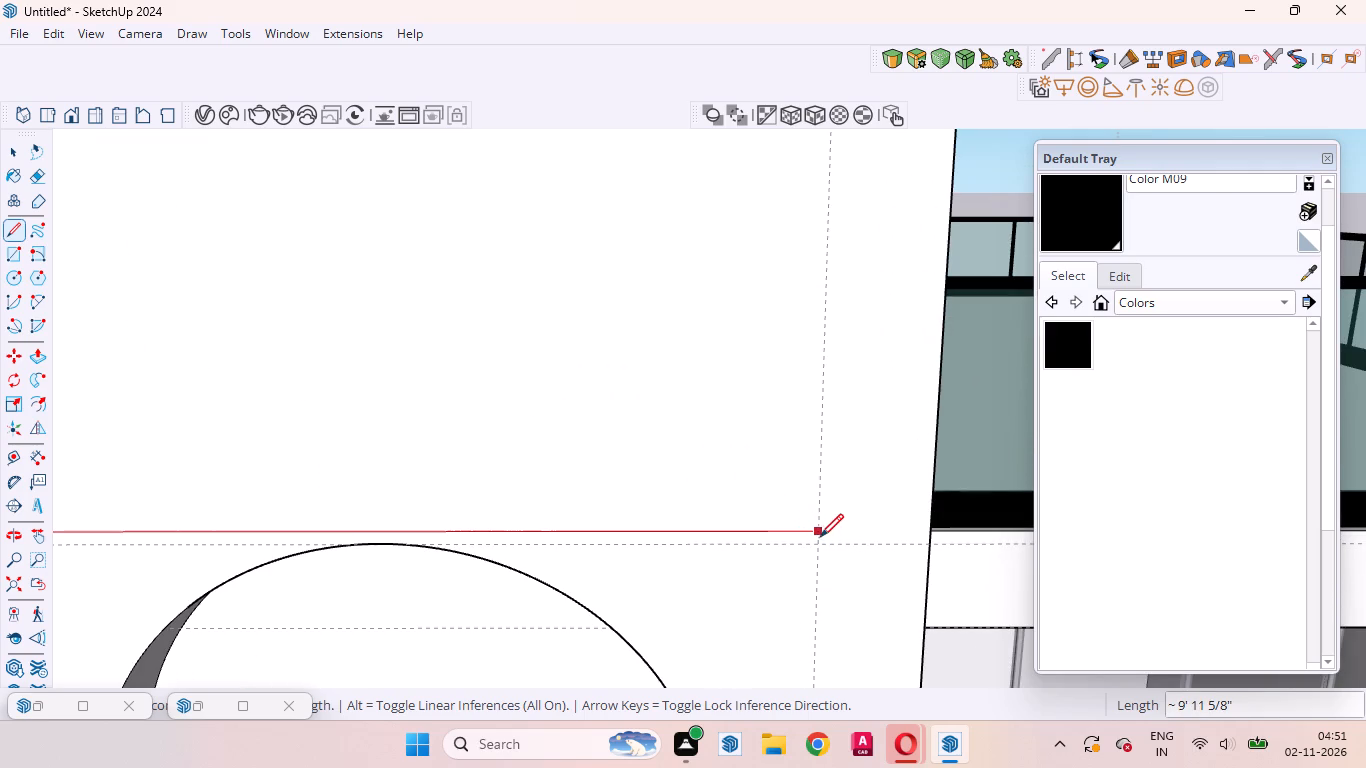
click(818, 535)
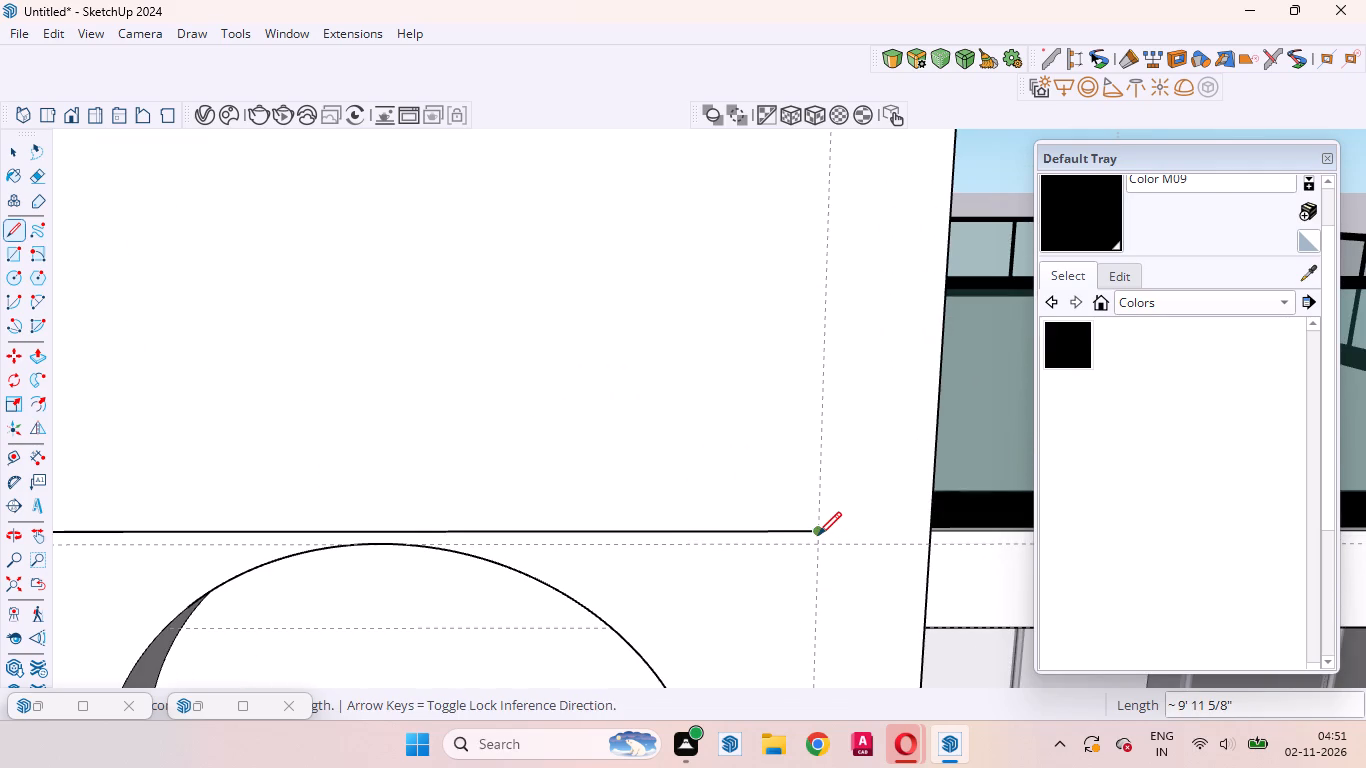
Along the balcony-side guide, draw vertical lines from the horizontal line's end: about 5' 9 1/4" up to the top edge and 22' 2 3/4" down to the base.
scroll(838, 585, down, 9)
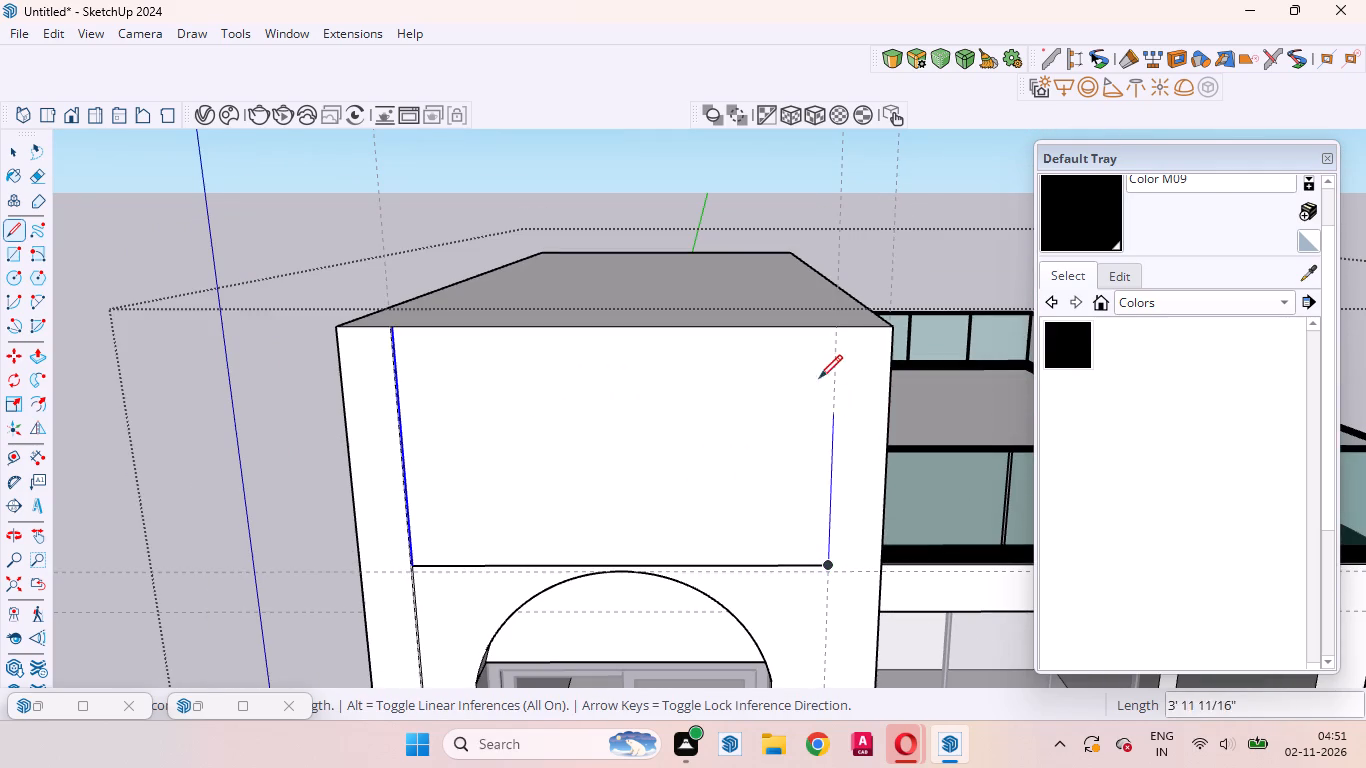
click(835, 324)
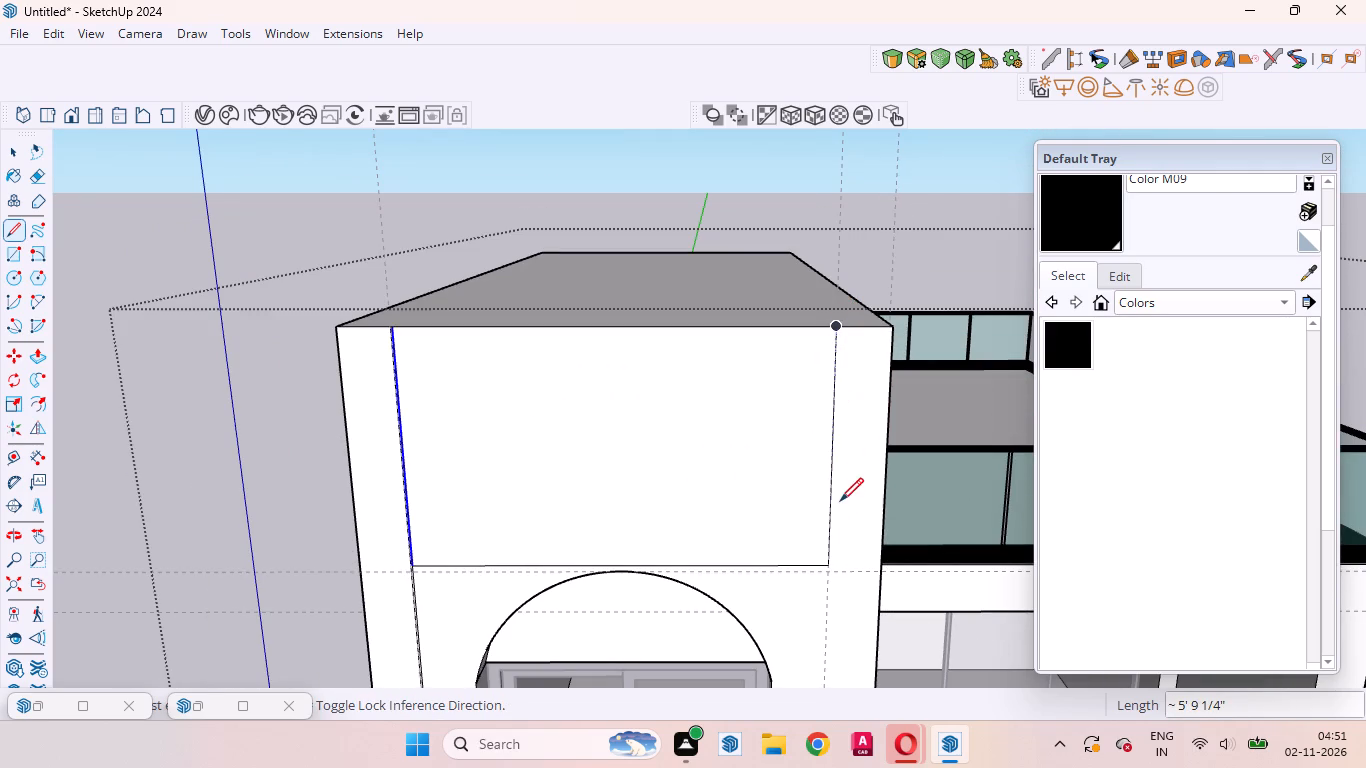
scroll(840, 463, down, 5)
scroll(856, 586, up, 5)
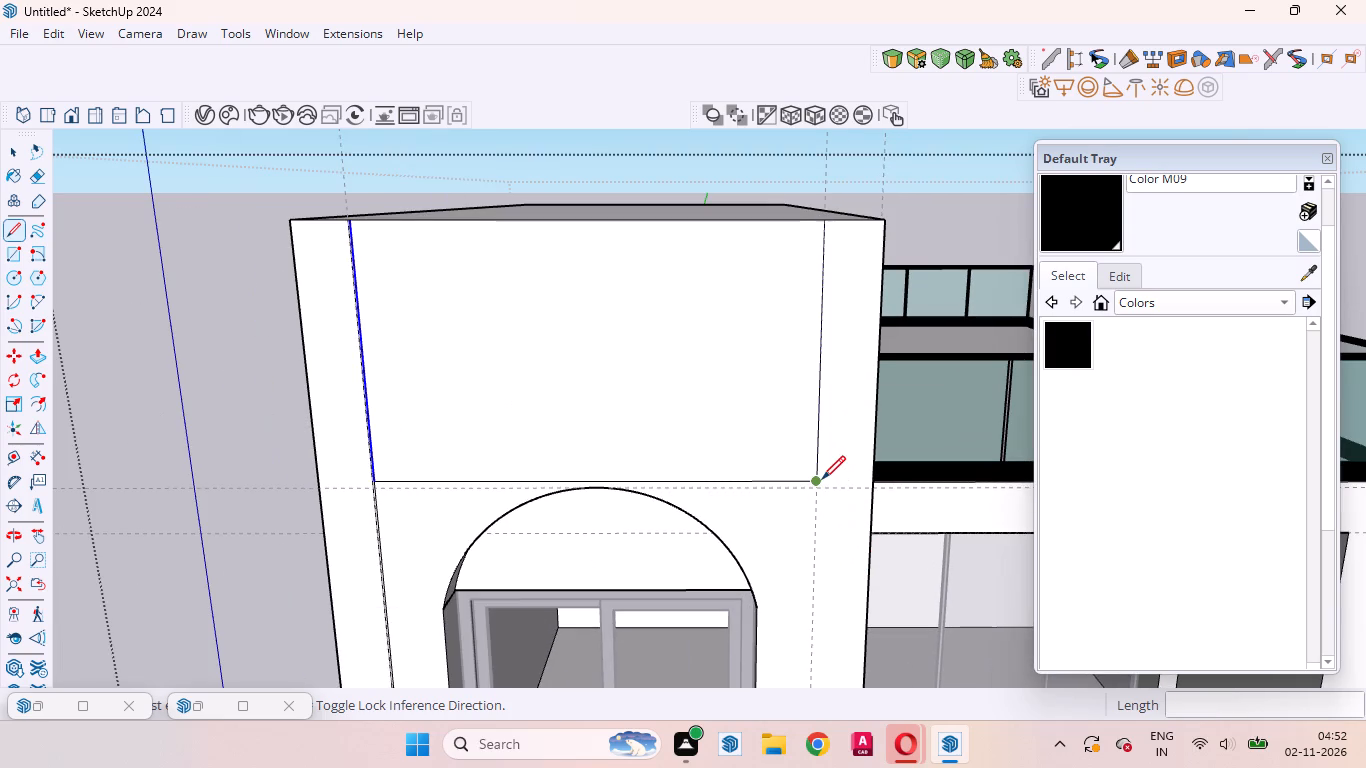
click(820, 480)
scroll(803, 491, down, 15)
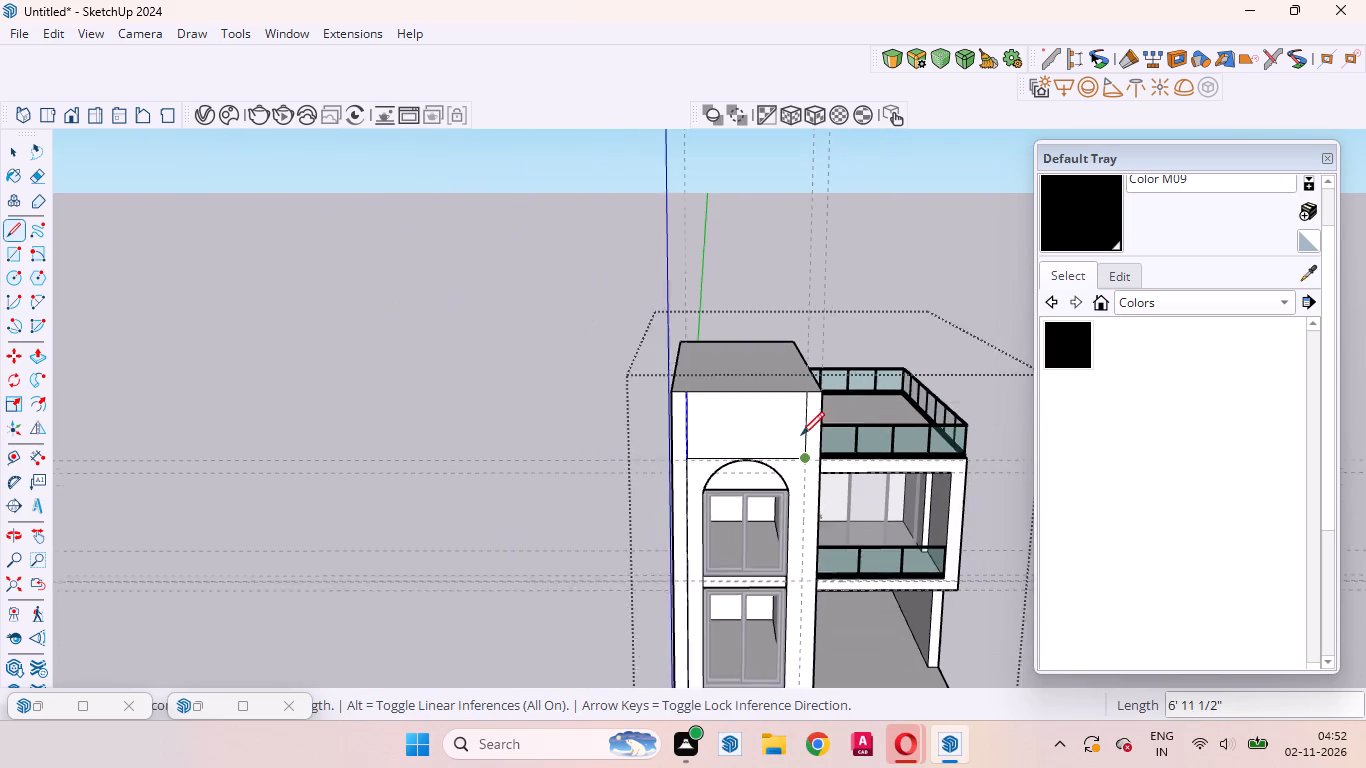
scroll(806, 700, up, 19)
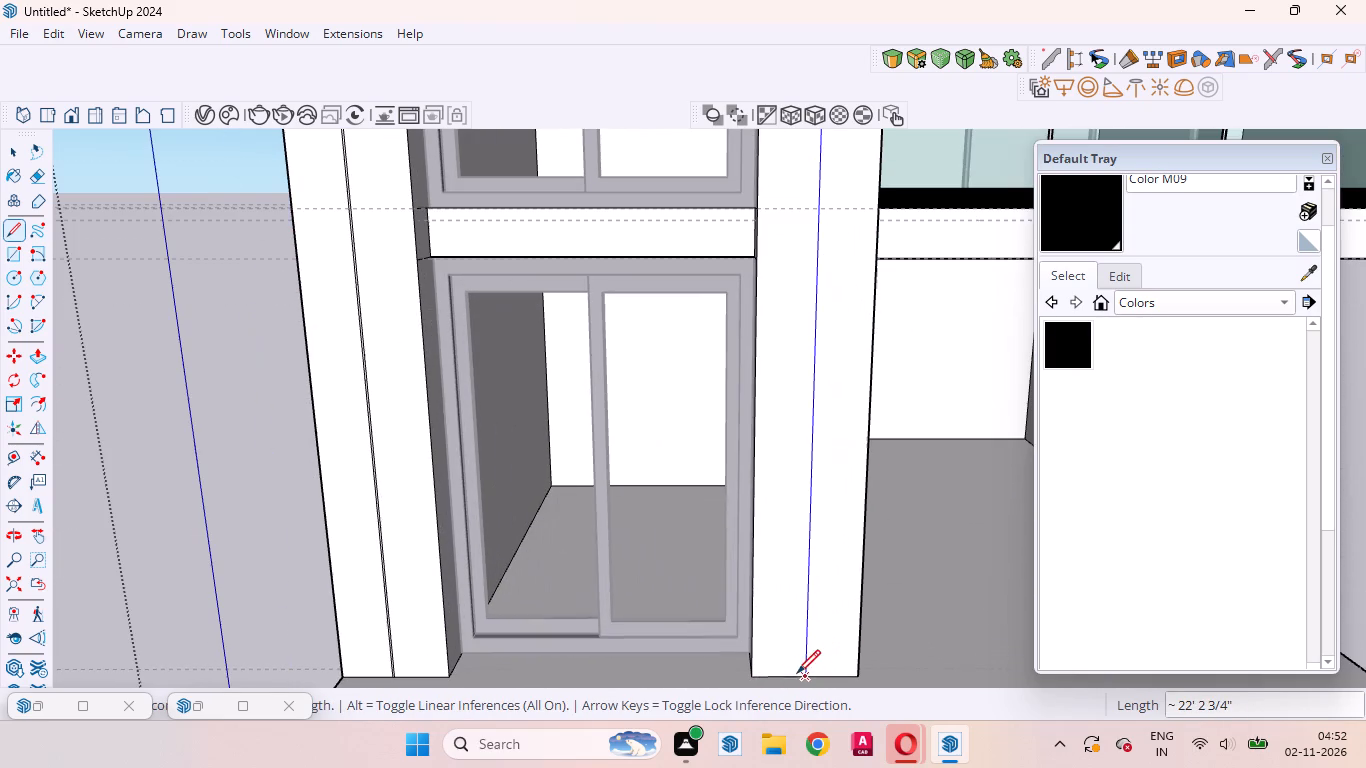
click(806, 678)
scroll(839, 552, down, 7)
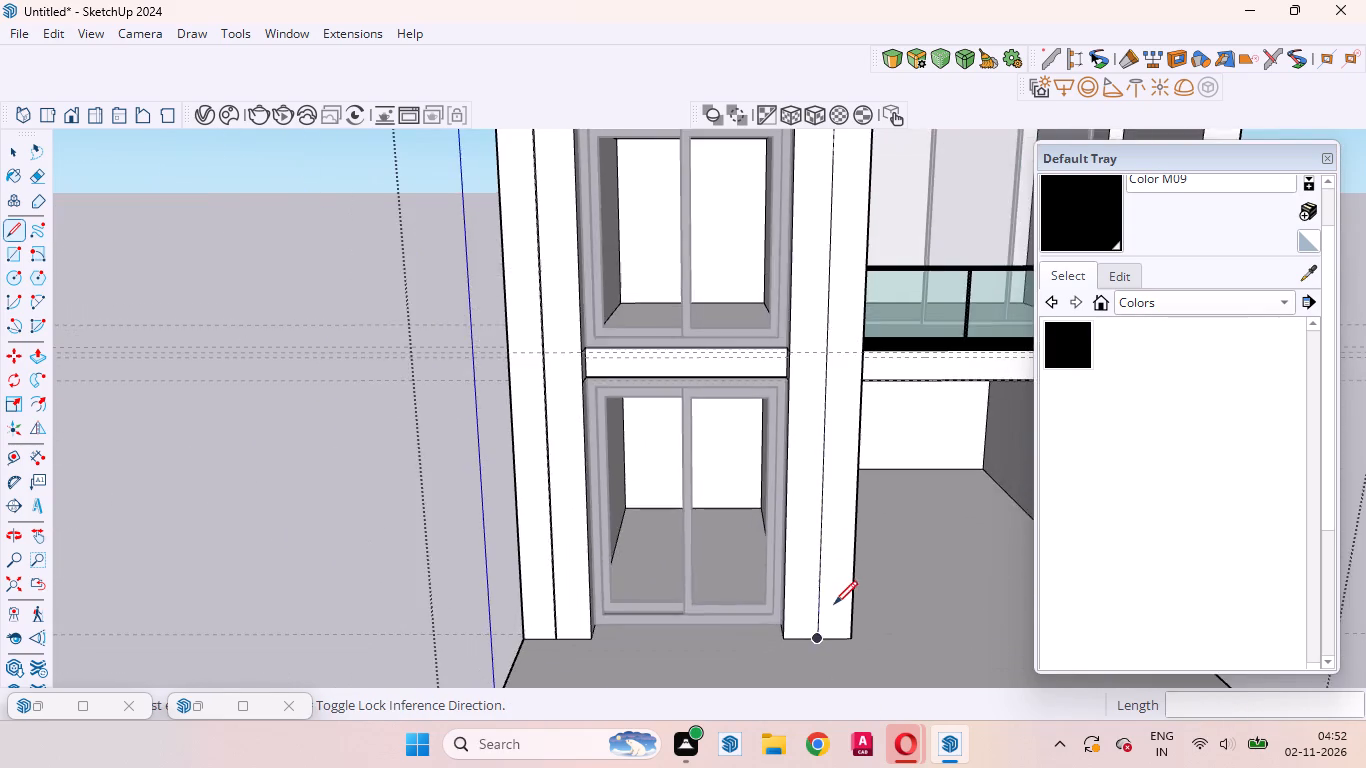
scroll(834, 604, down, 3)
key(space)
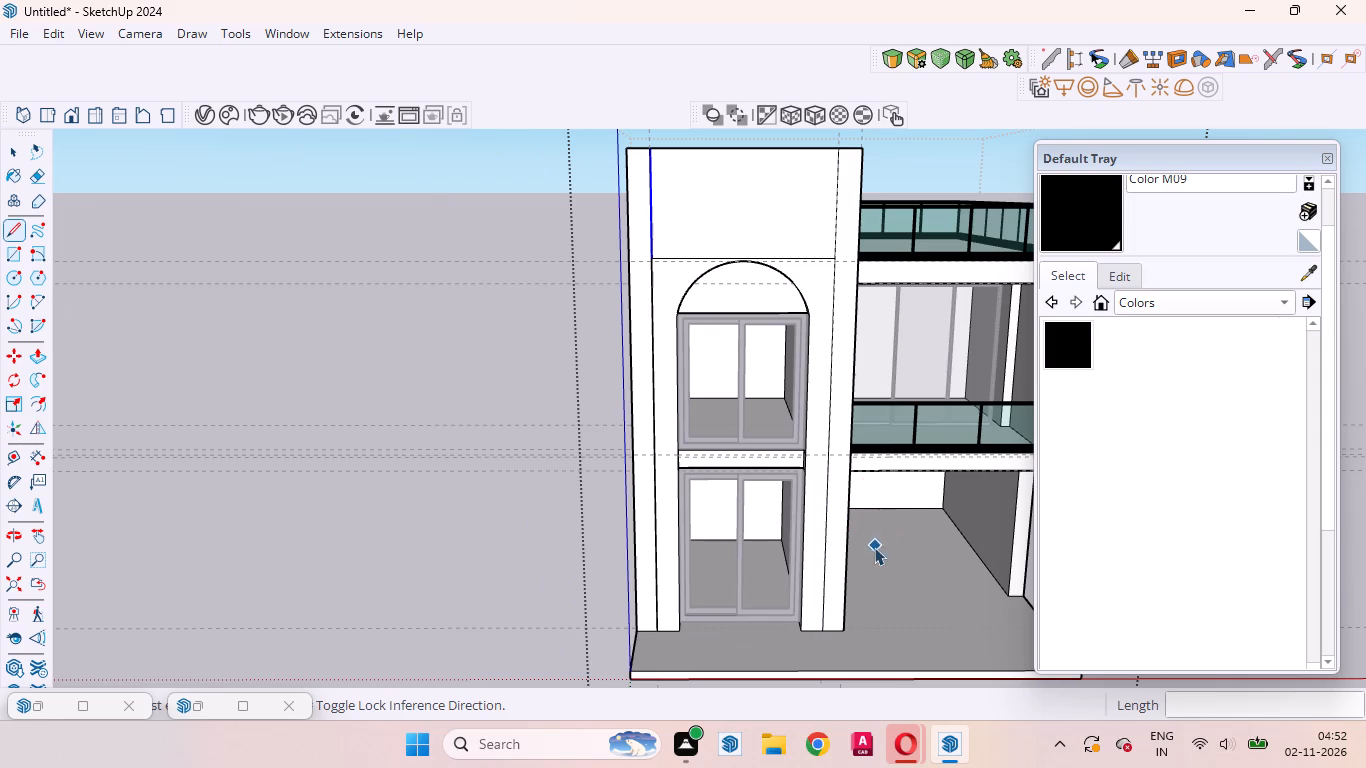
Copy both vertical line segments along the balcony-side guide 12 mm sideways toward the windows.
scroll(835, 521, up, 3)
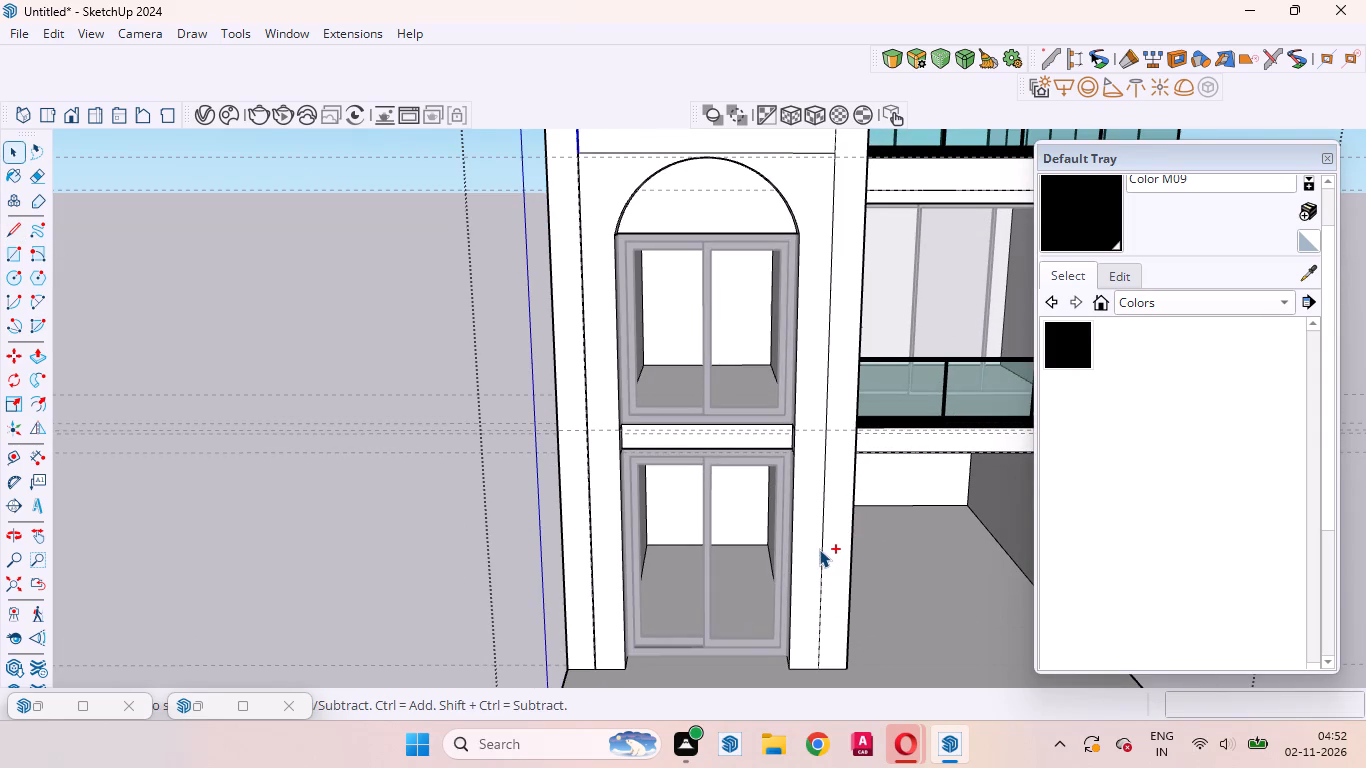
ctrl+click(822, 551)
ctrl+scroll(812, 682, down, 5)
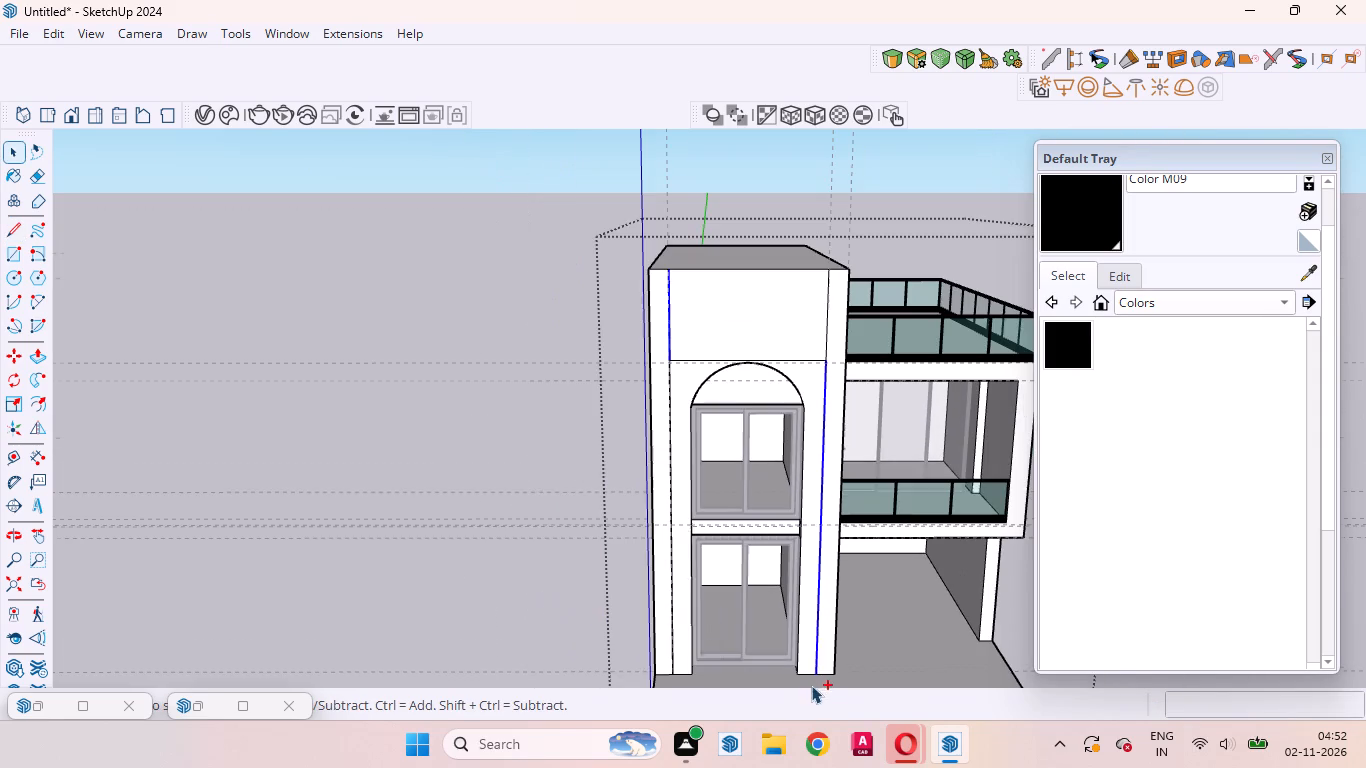
ctrl+scroll(823, 305, up, 11)
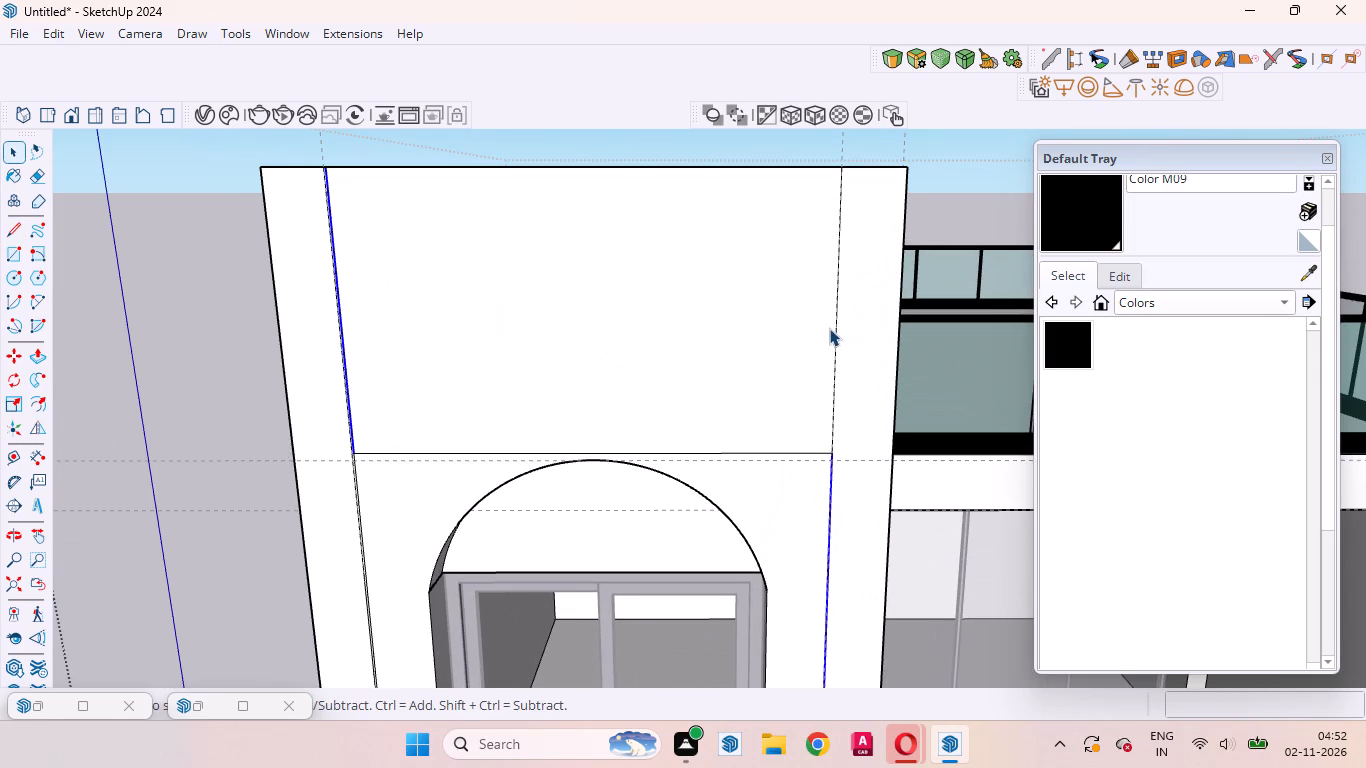
click(835, 328)
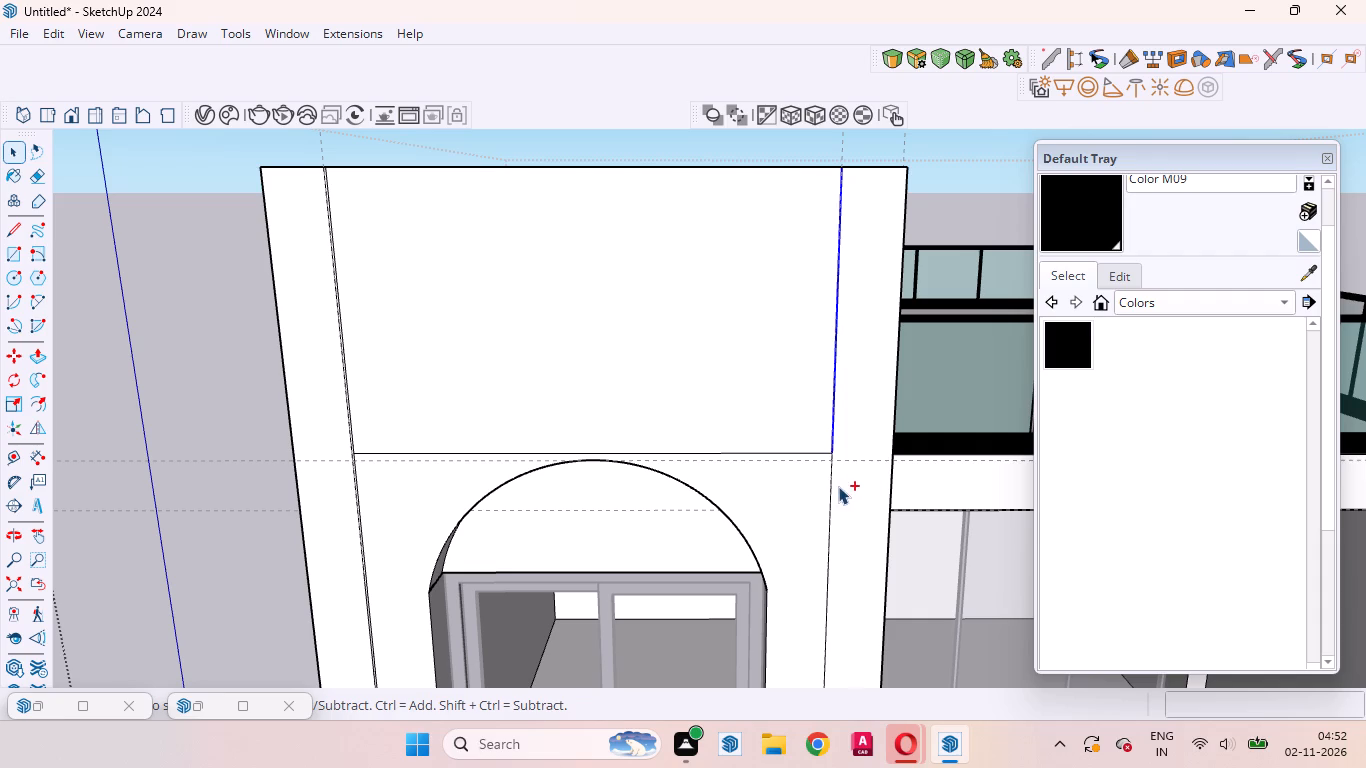
ctrl+click(829, 479)
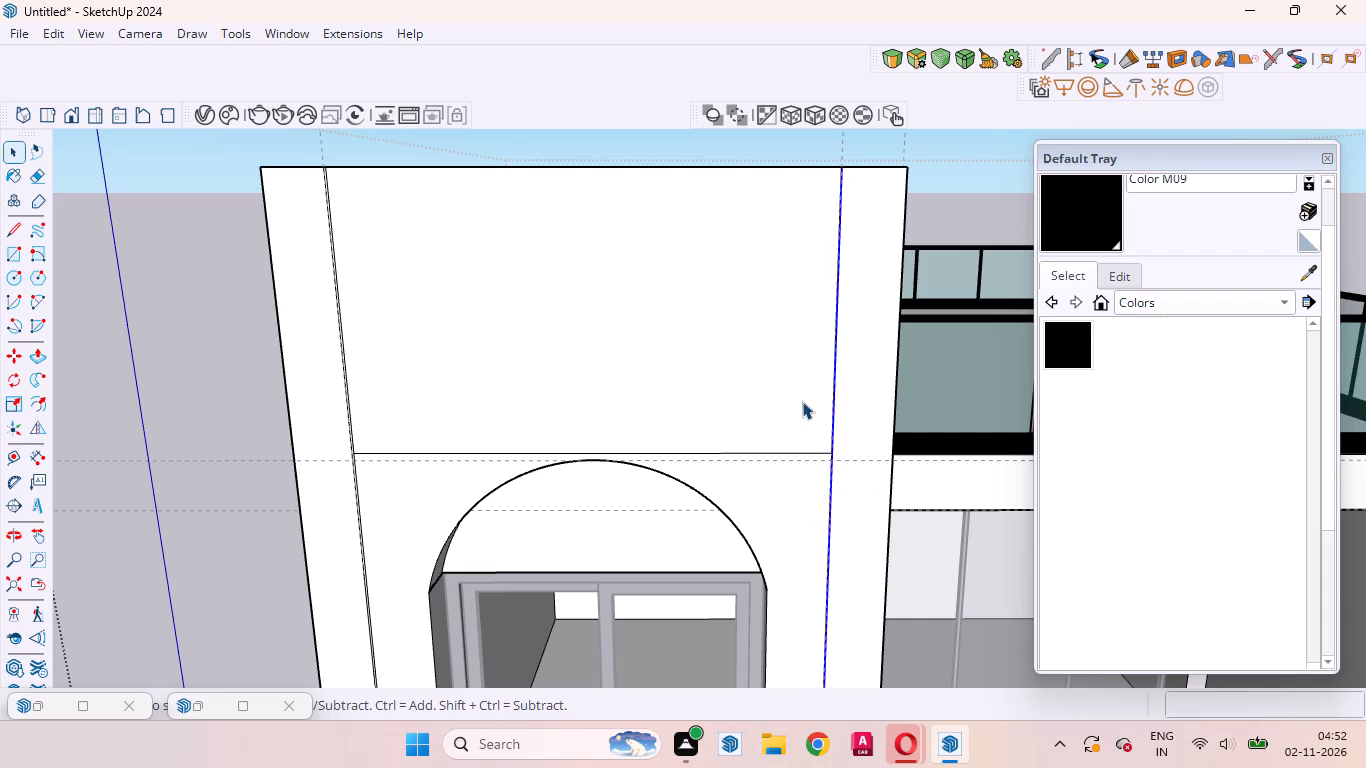
key(m)
click(802, 400)
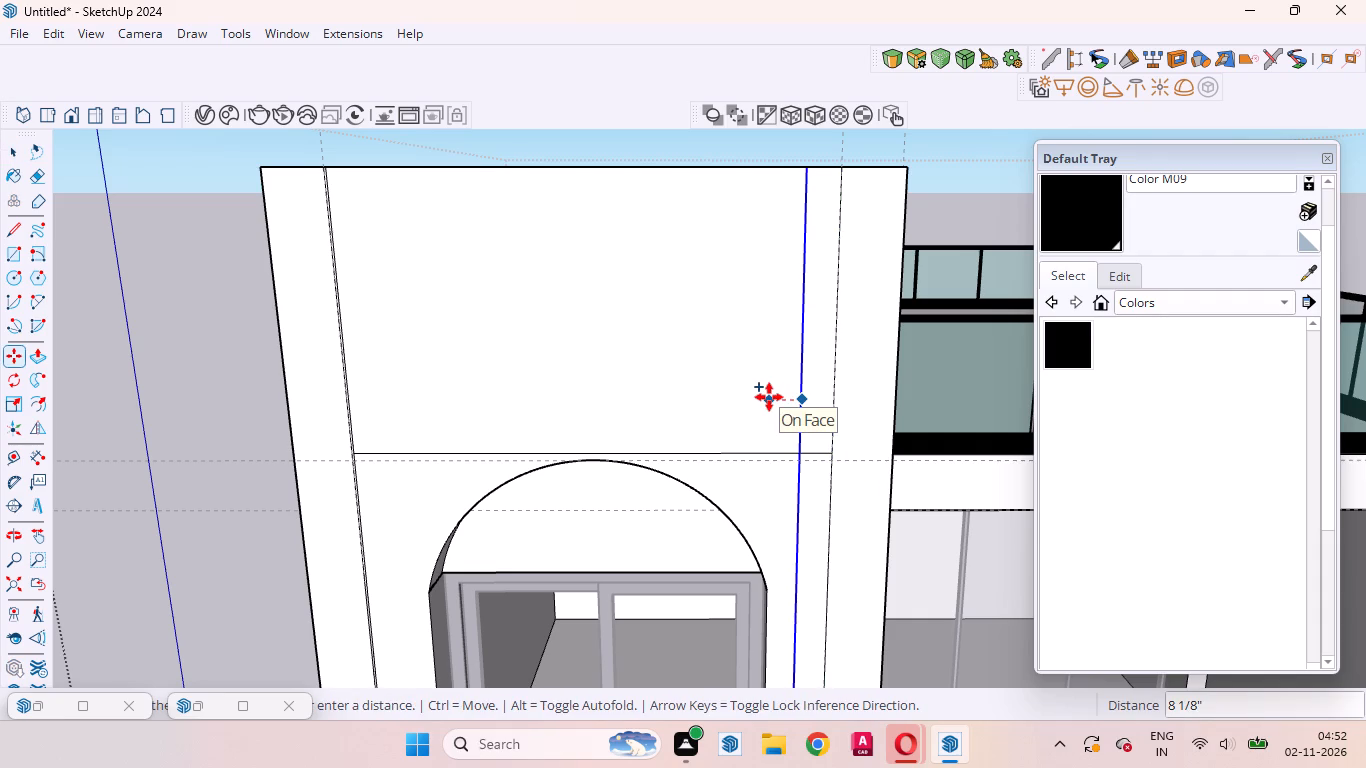
text(12mm)
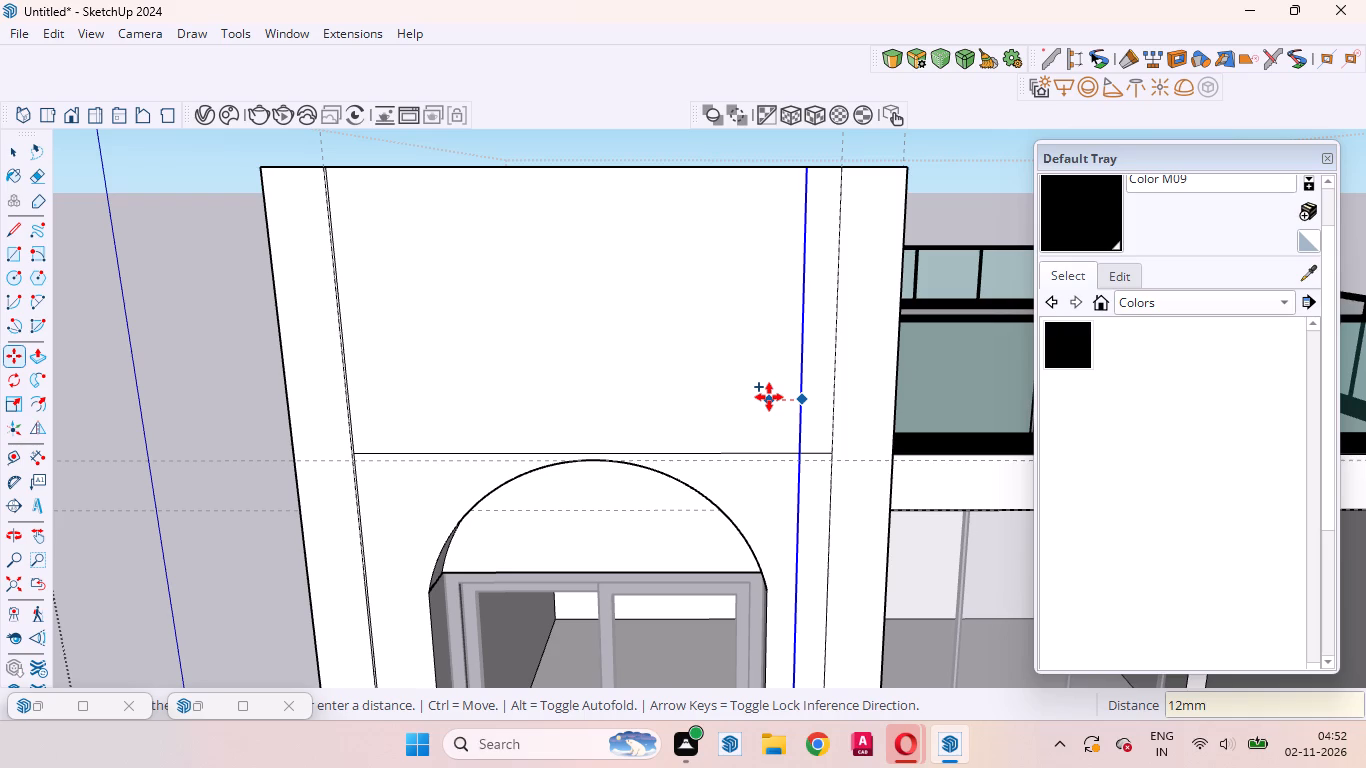
key(Return)
key(space)
Copy the horizontal line just above the arch crown 12 mm upward.
scroll(422, 451, up, 3)
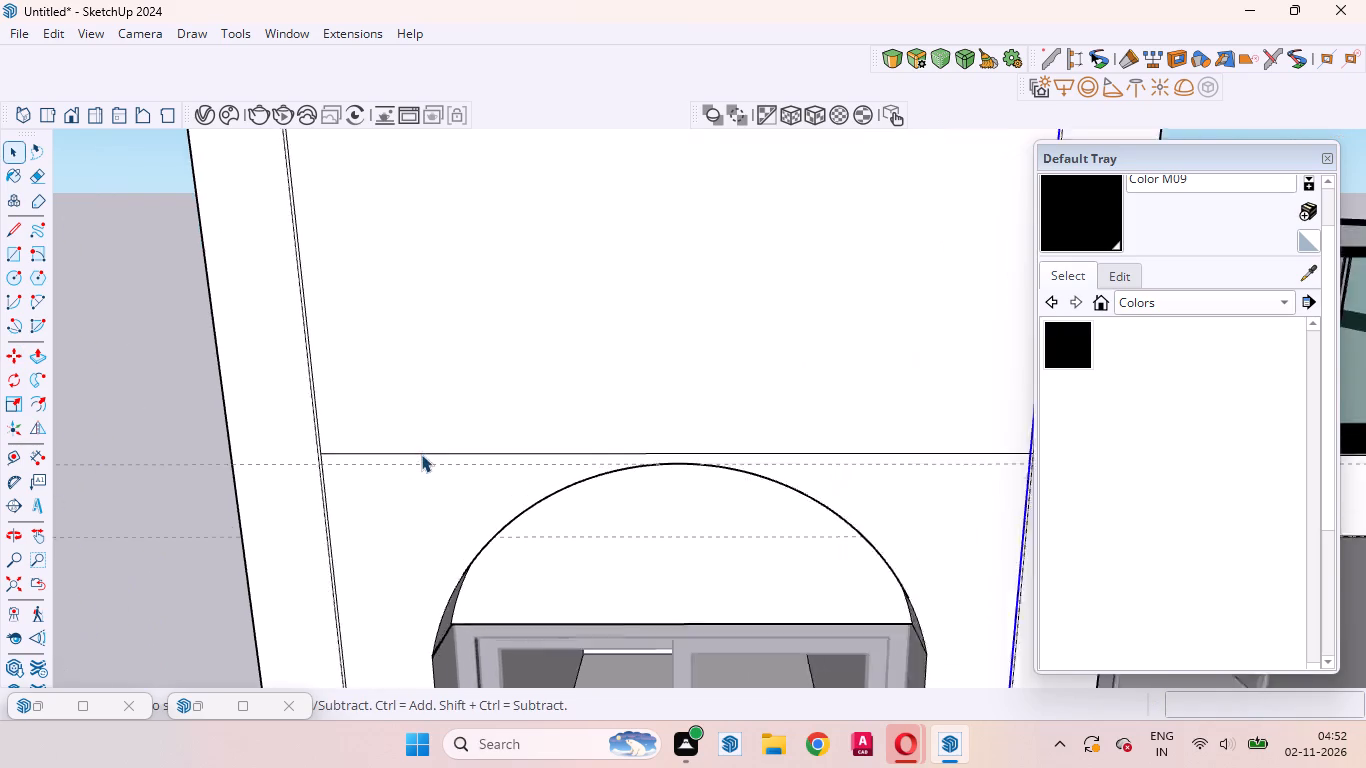
scroll(421, 454, up, 7)
middle_drag(348, 473, 489, 516)
scroll(343, 436, down, 4)
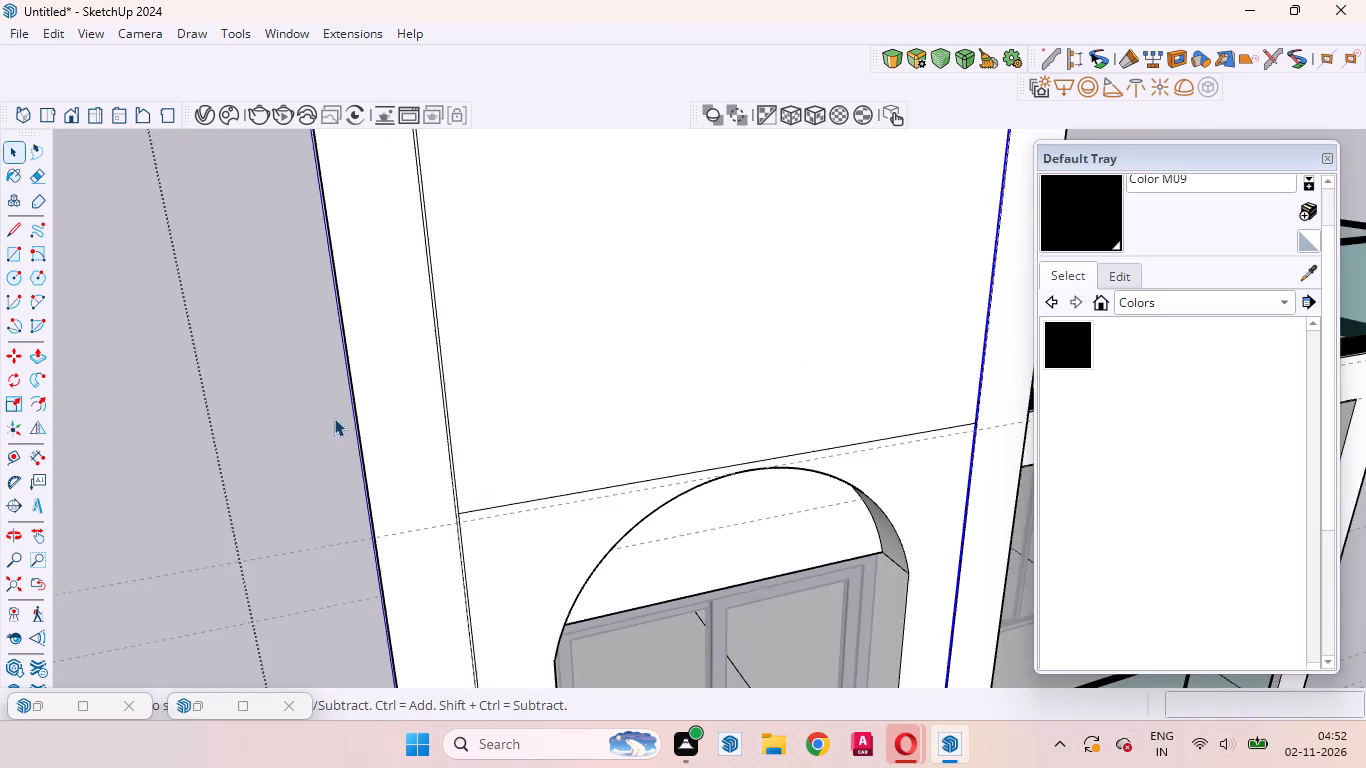
scroll(332, 414, down, 4)
scroll(562, 472, up, 8)
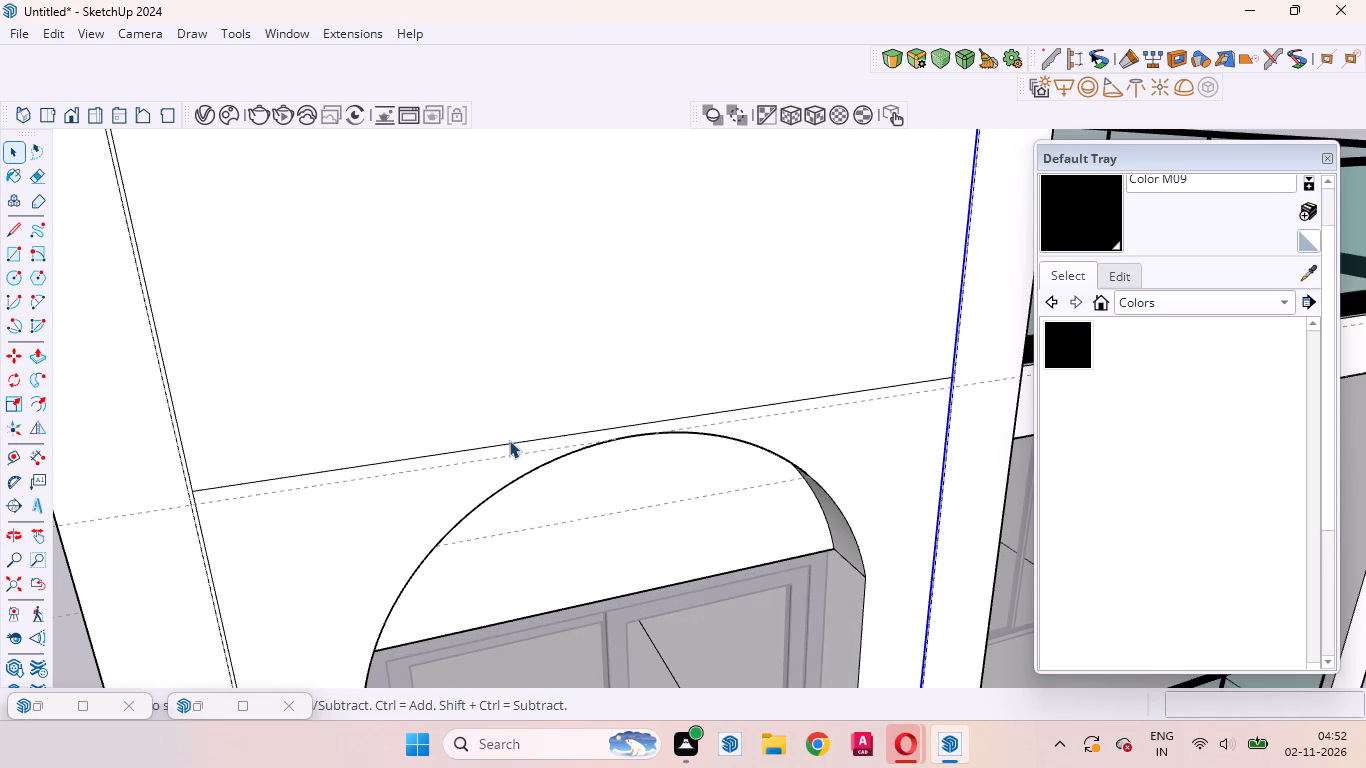
click(511, 441)
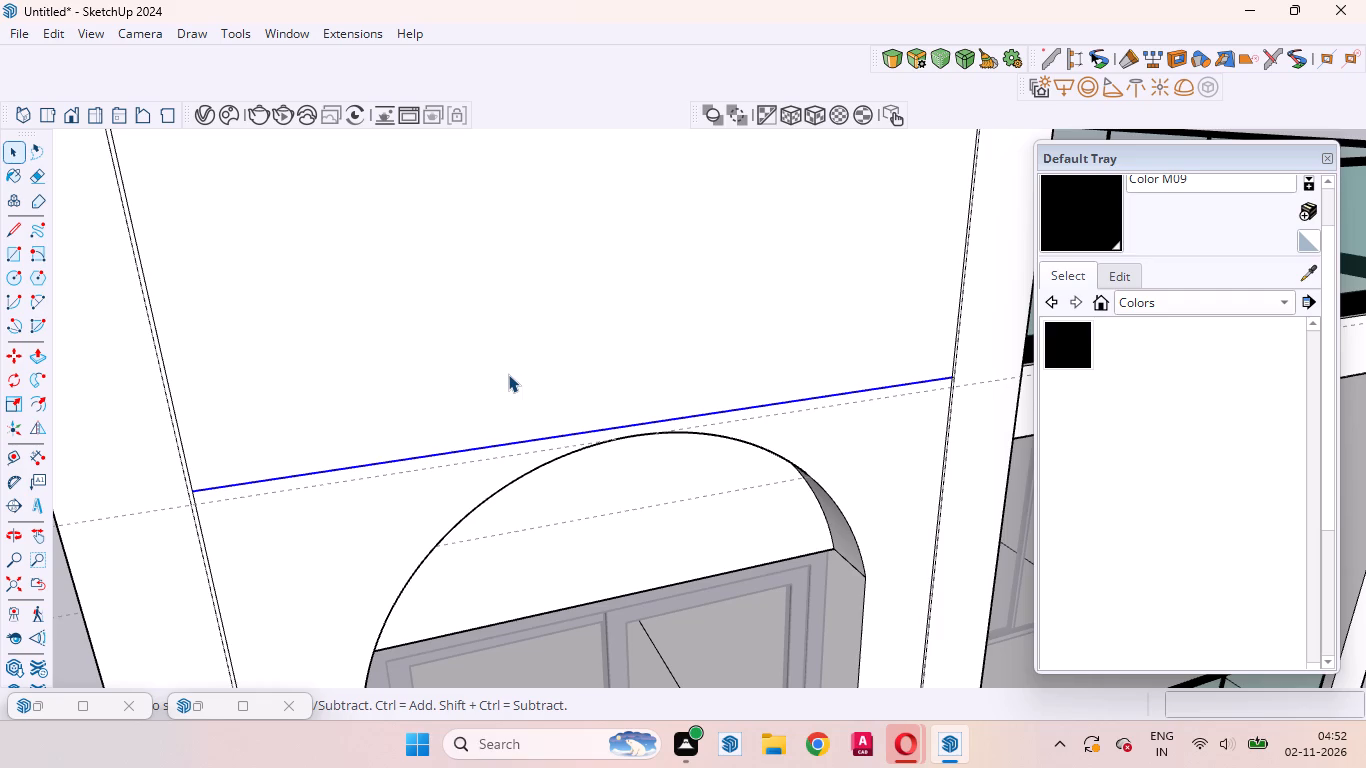
key(m)
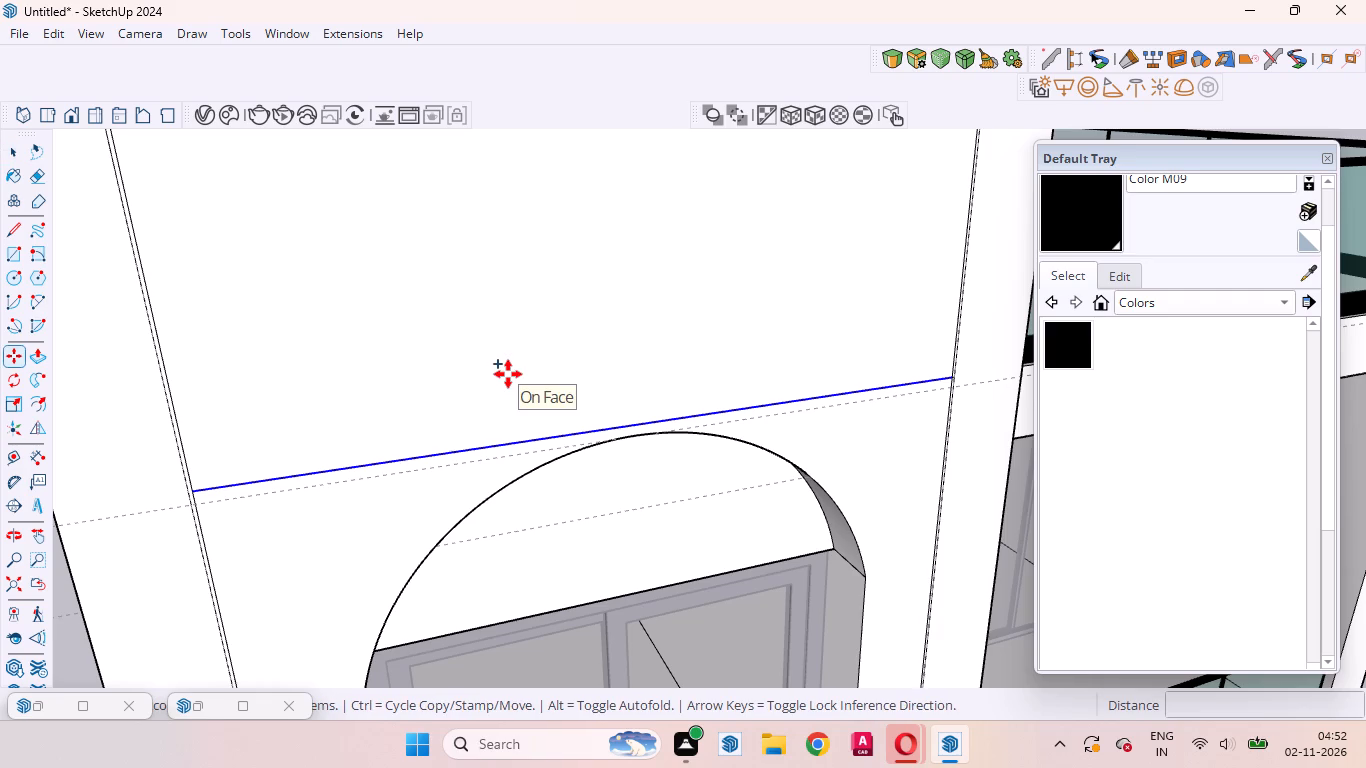
scroll(776, 394, up, 5)
middle_drag(886, 374, 868, 267)
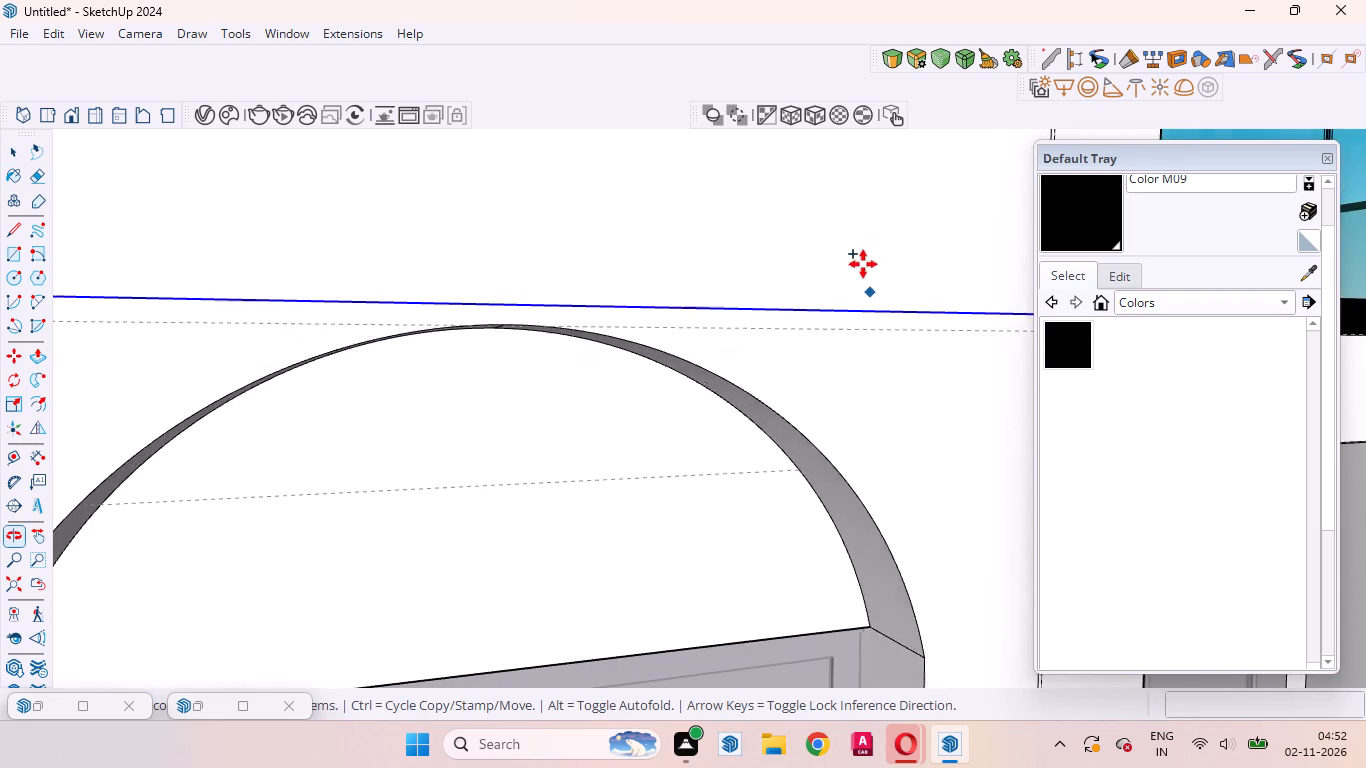
scroll(620, 298, down, 10)
click(774, 358)
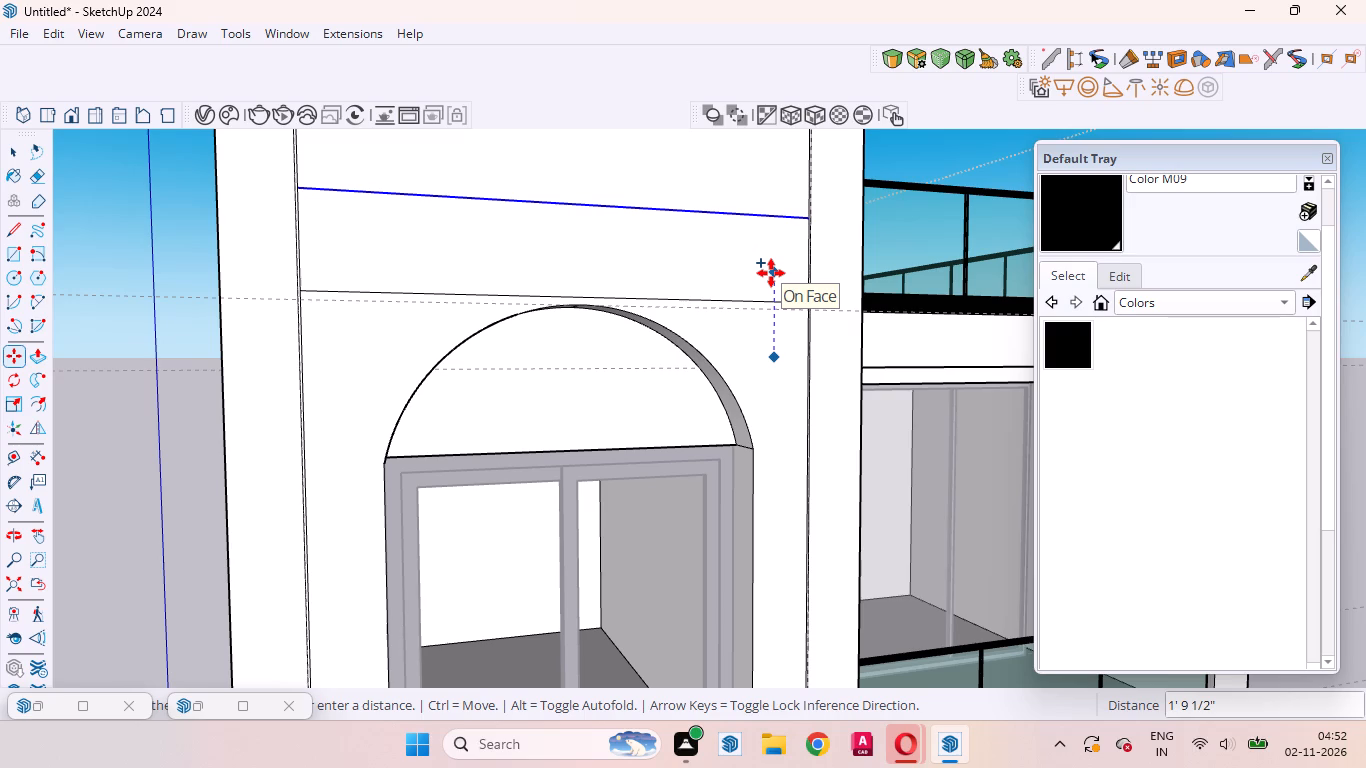
text(12)
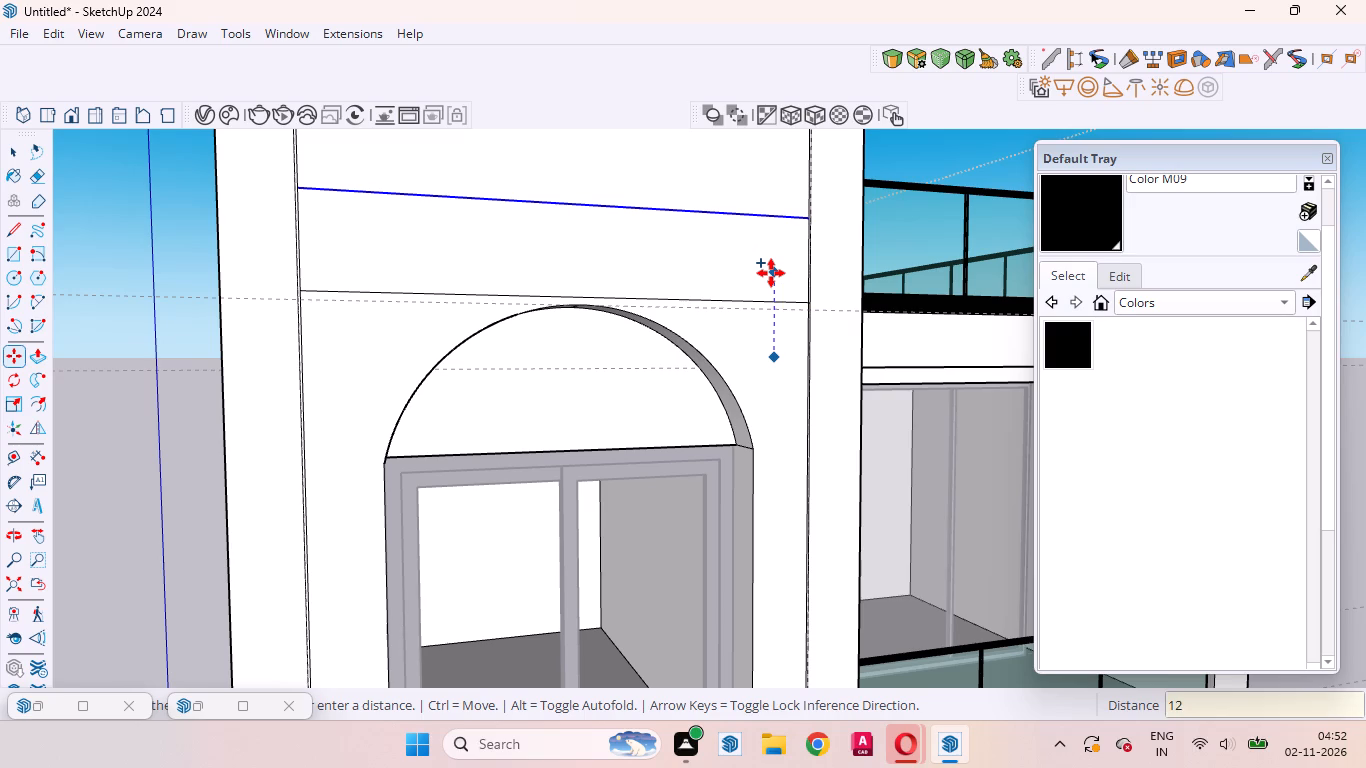
text(mm)
key(Return)
key(space)
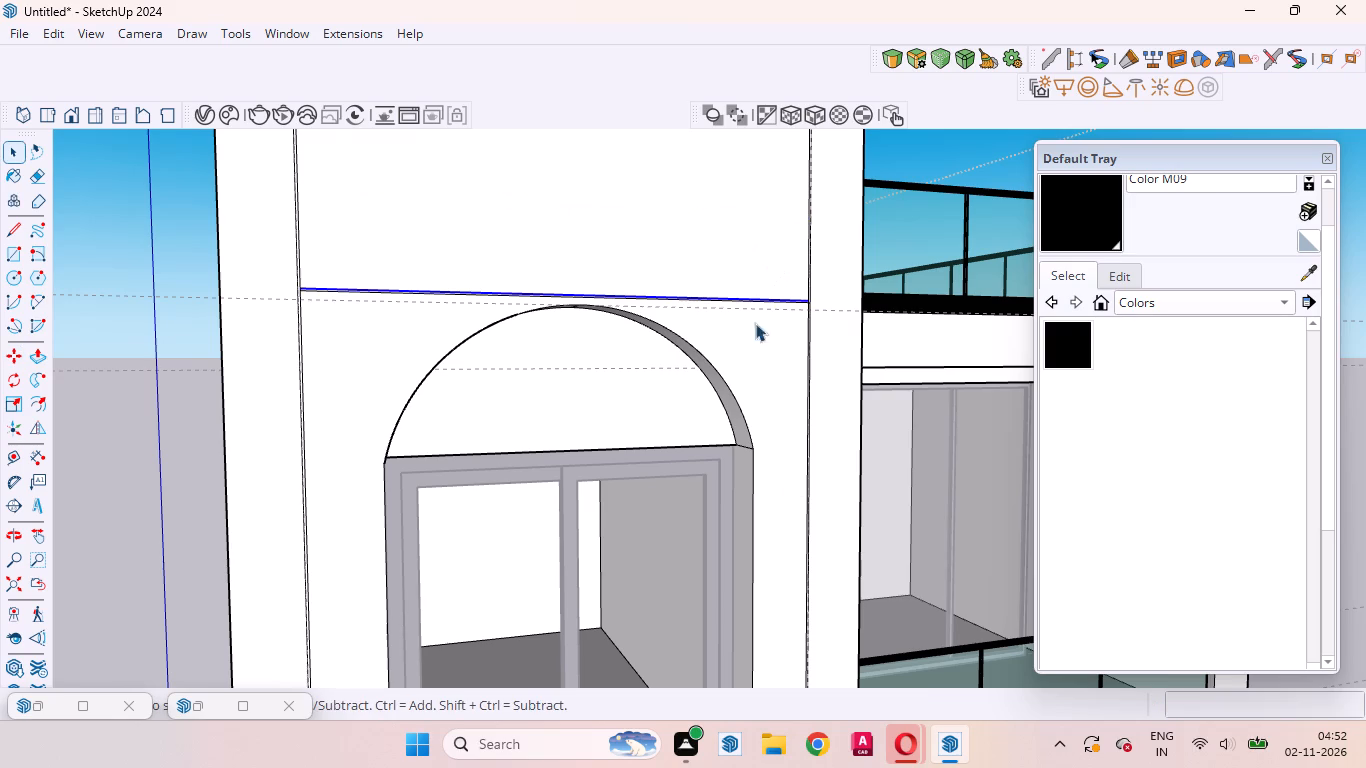
Erase the short overlapping segments where the paired horizontal lines meet the balcony-side vertical pair, leaving an open groove junction.
scroll(798, 525, down, 4)
scroll(820, 355, up, 20)
scroll(820, 355, up, 1)
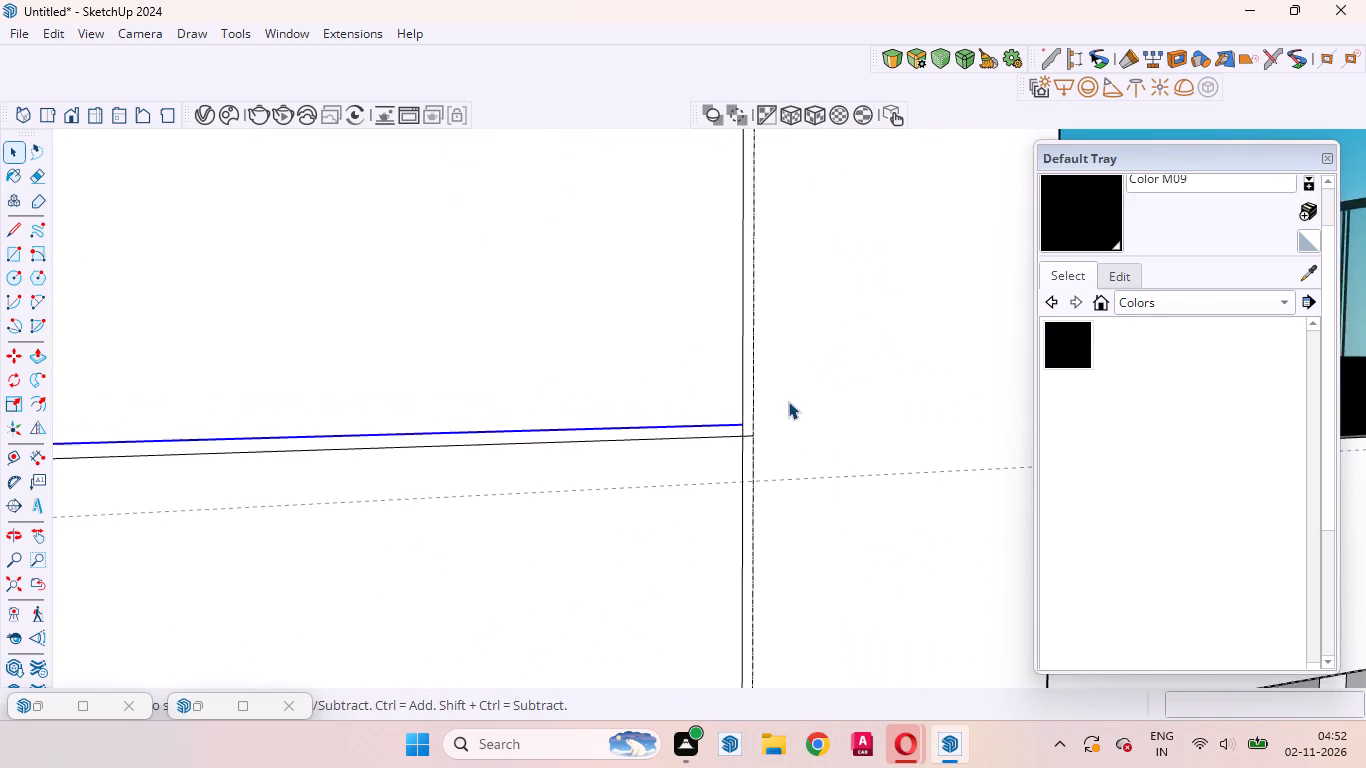
scroll(788, 401, up, 15)
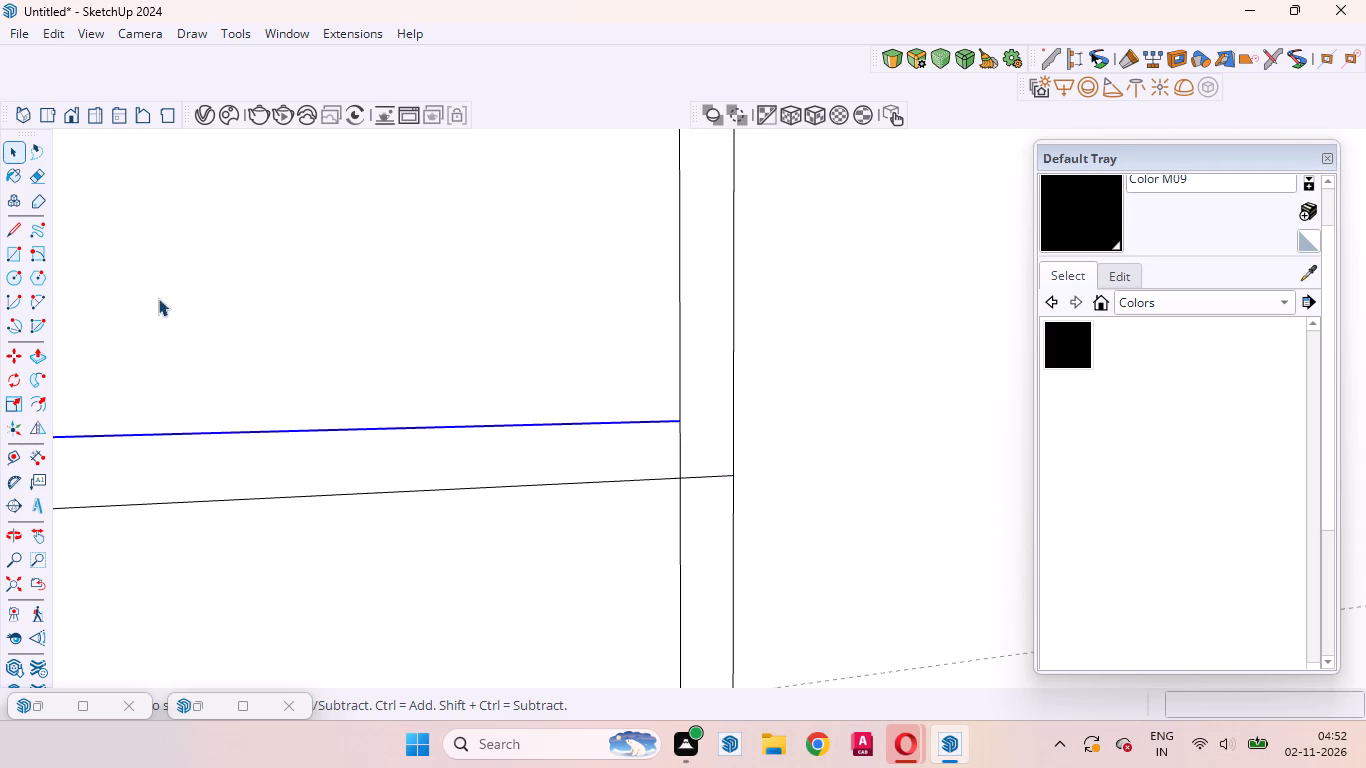
click(26, 180)
scroll(692, 489, up, 4)
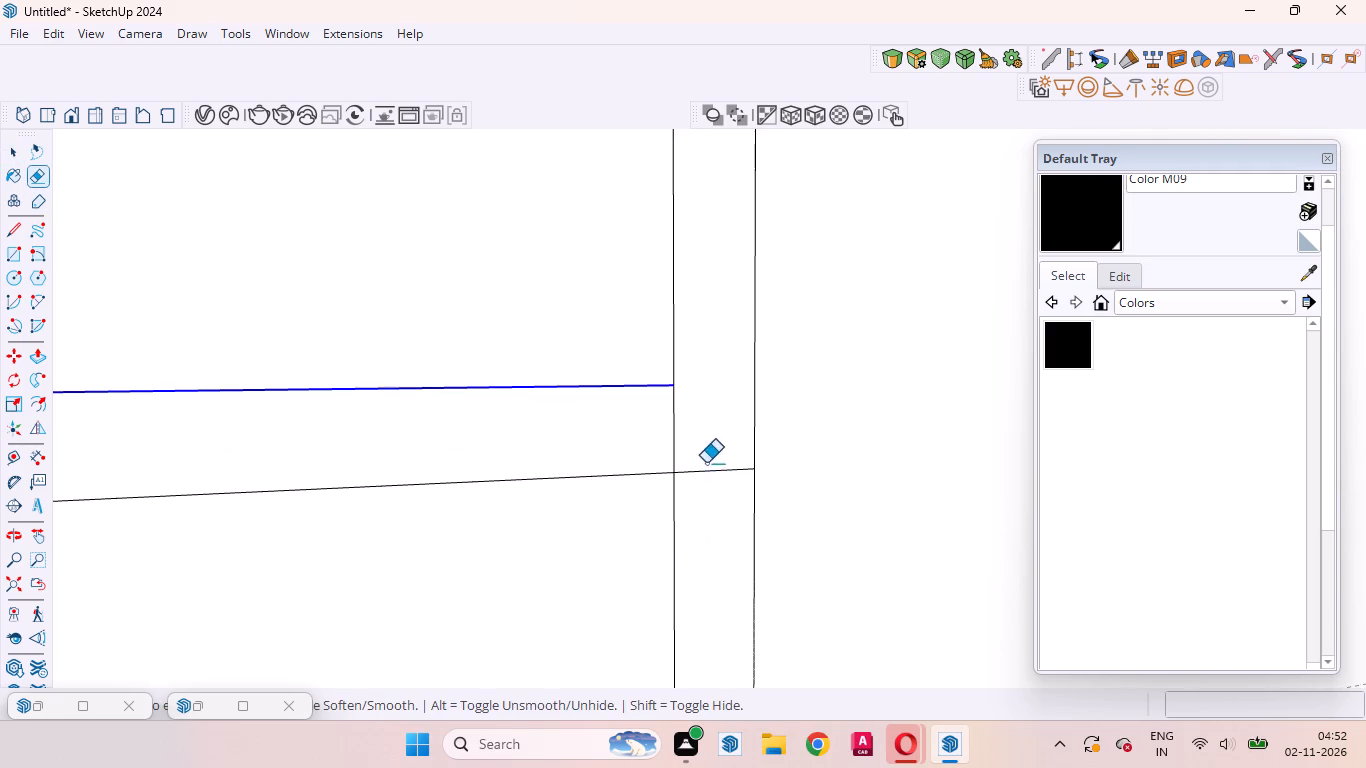
drag(709, 444, 722, 507)
drag(707, 431, 627, 430)
Erase the short inner vertical segment between the paired horizontal lines at the outer groove to open that junction.
scroll(781, 420, down, 3)
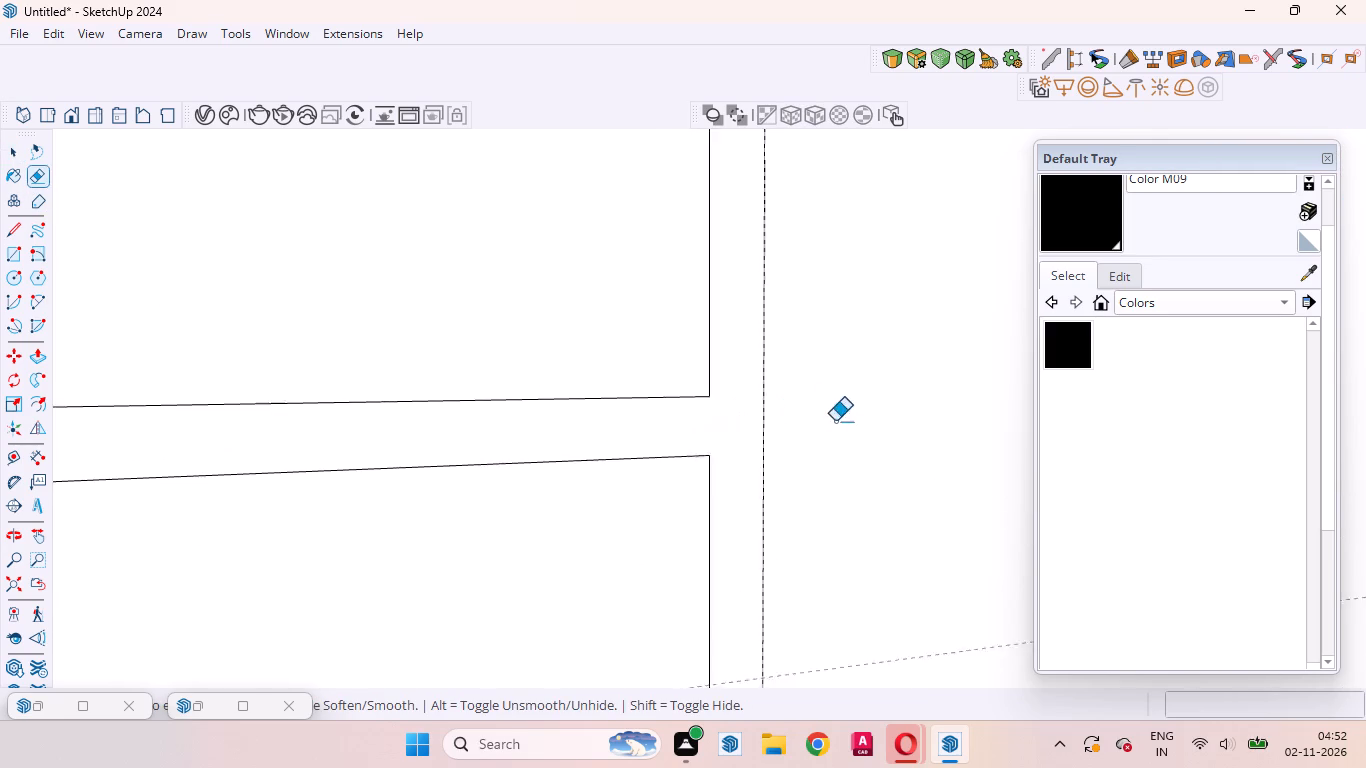
scroll(835, 421, down, 20)
scroll(835, 421, down, 17)
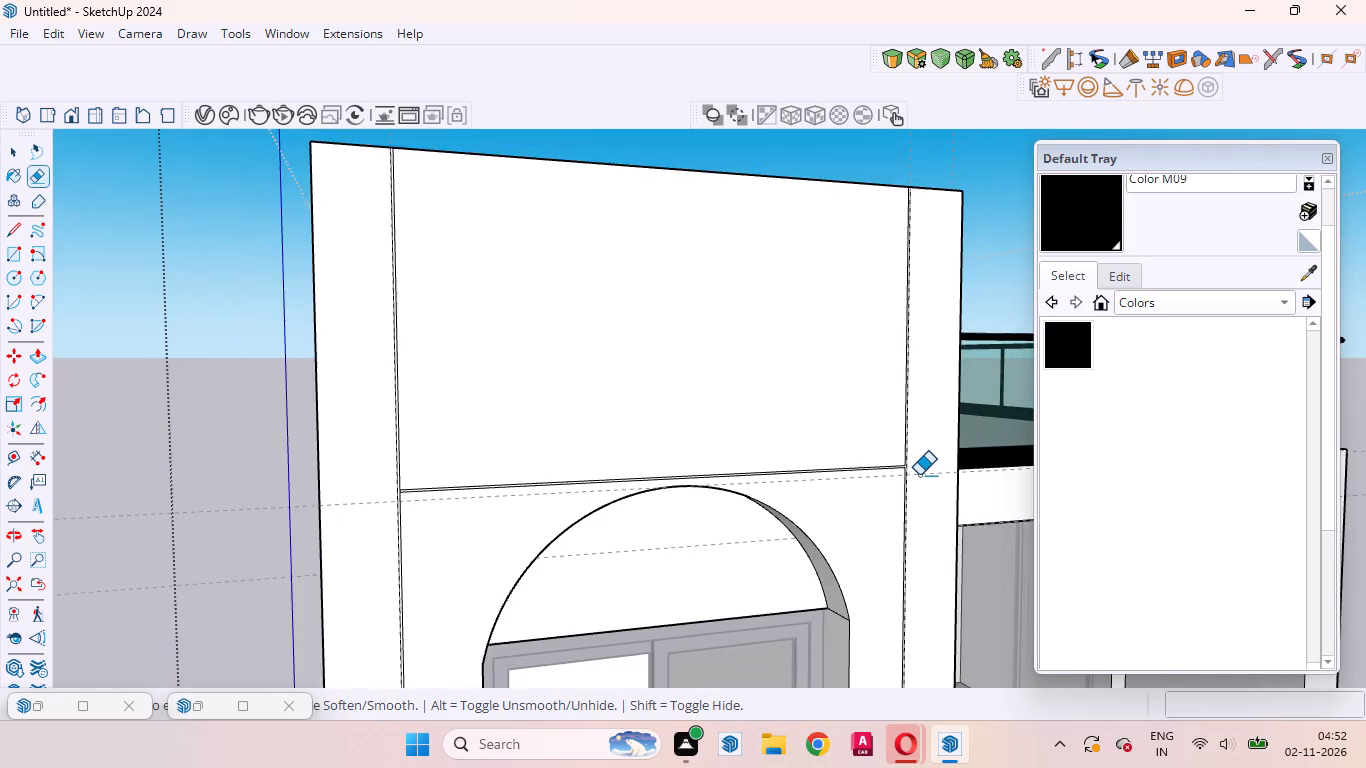
scroll(919, 475, down, 2)
scroll(511, 513, up, 7)
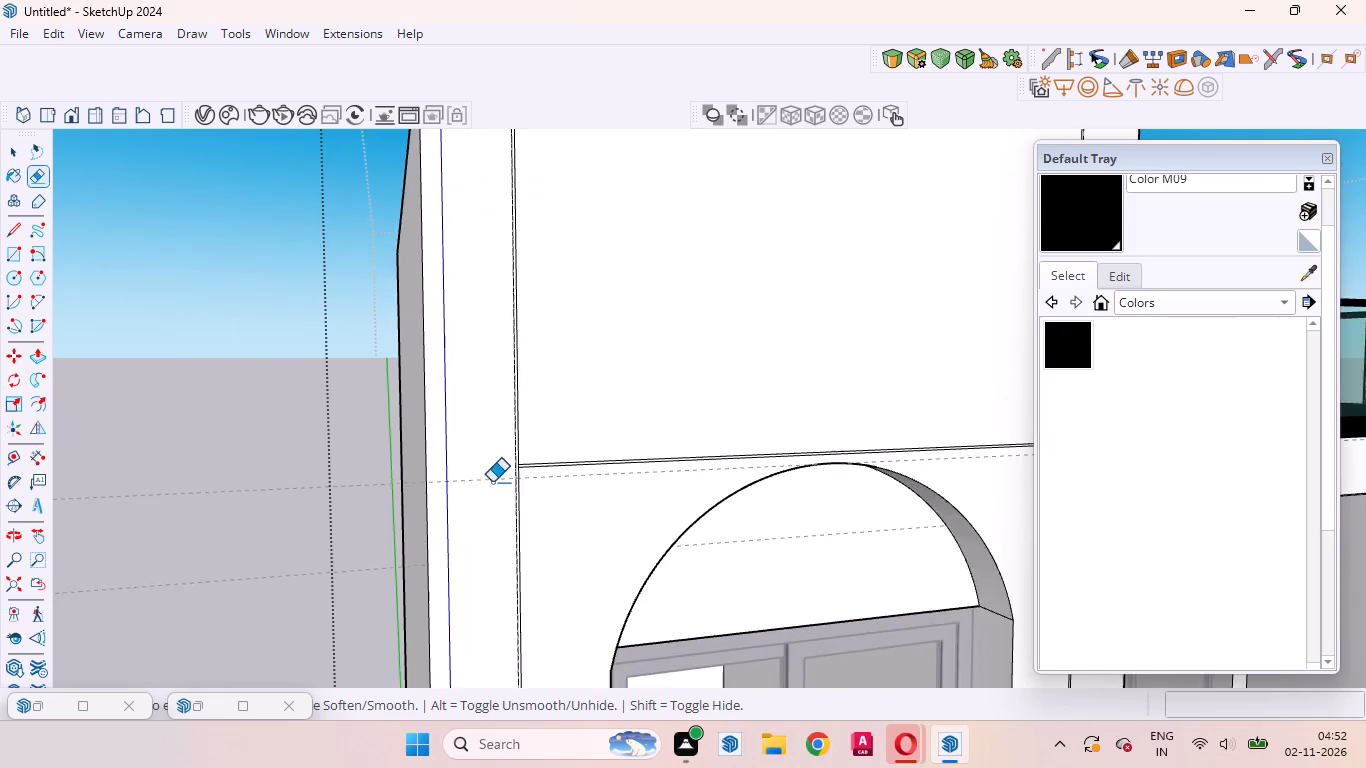
scroll(492, 482, up, 20)
scroll(492, 482, up, 2)
drag(548, 440, 547, 440)
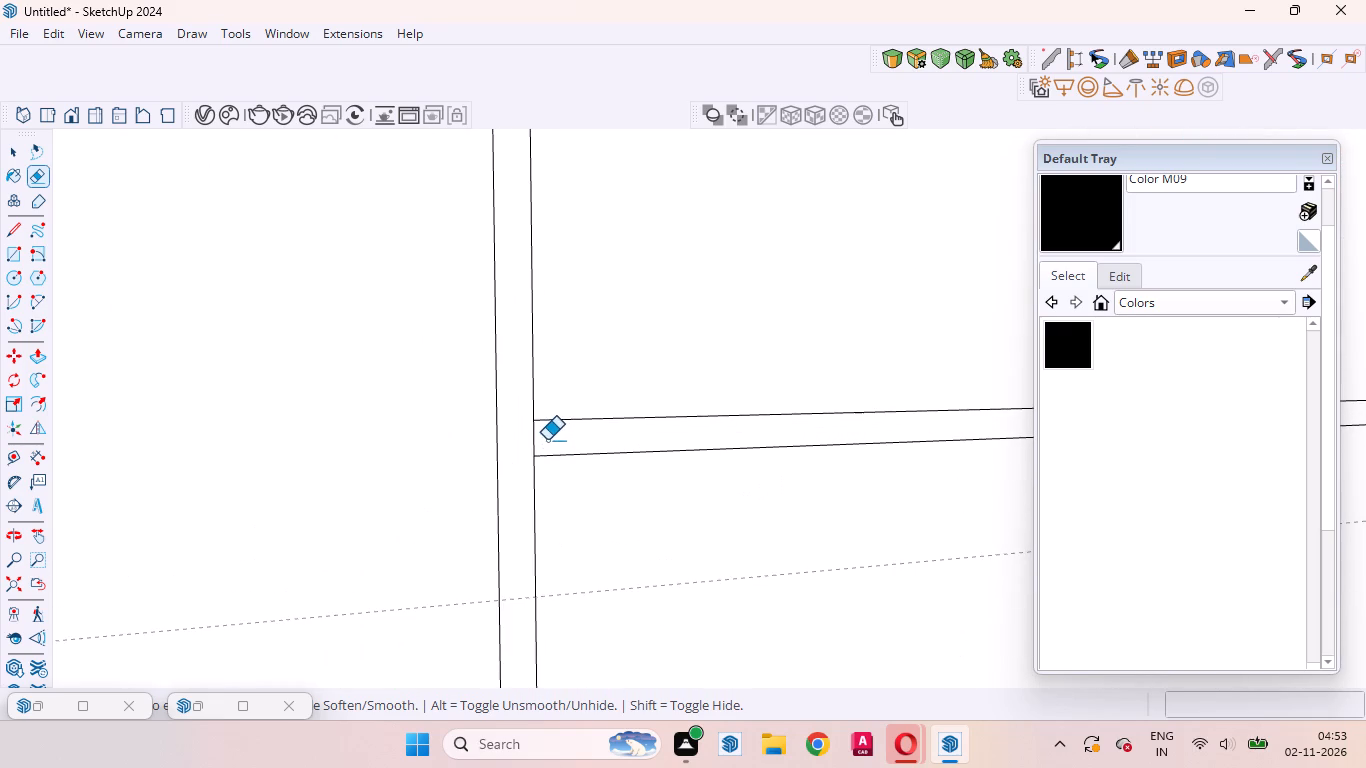
drag(547, 440, 519, 439)
Draw a horizontal line about 1' 3 7/8" long from the outer edge midpoint of the band between the windows to the outer groove's inner line.
scroll(607, 457, down, 15)
scroll(481, 339, down, 20)
scroll(481, 339, down, 11)
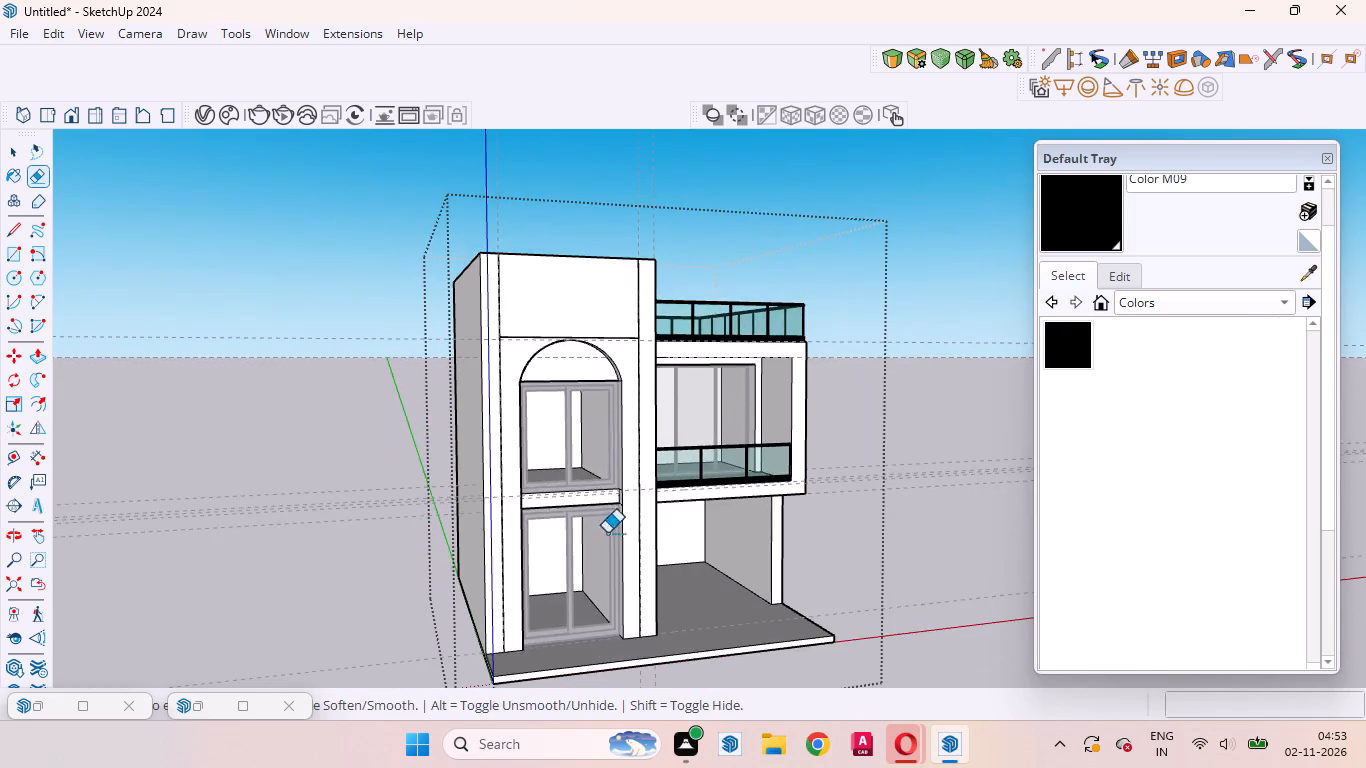
scroll(571, 546, up, 4)
scroll(495, 507, up, 14)
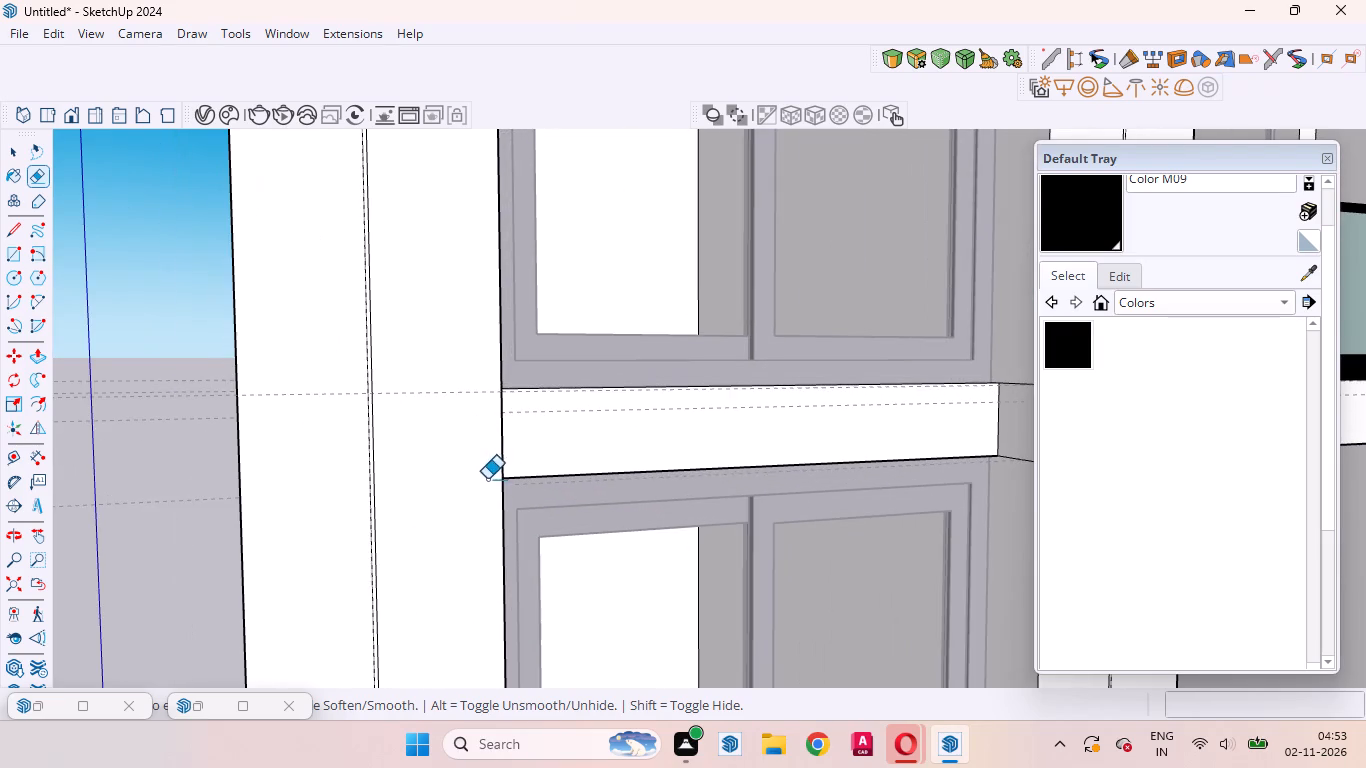
middle_drag(490, 486, 500, 514)
scroll(498, 478, up, 1)
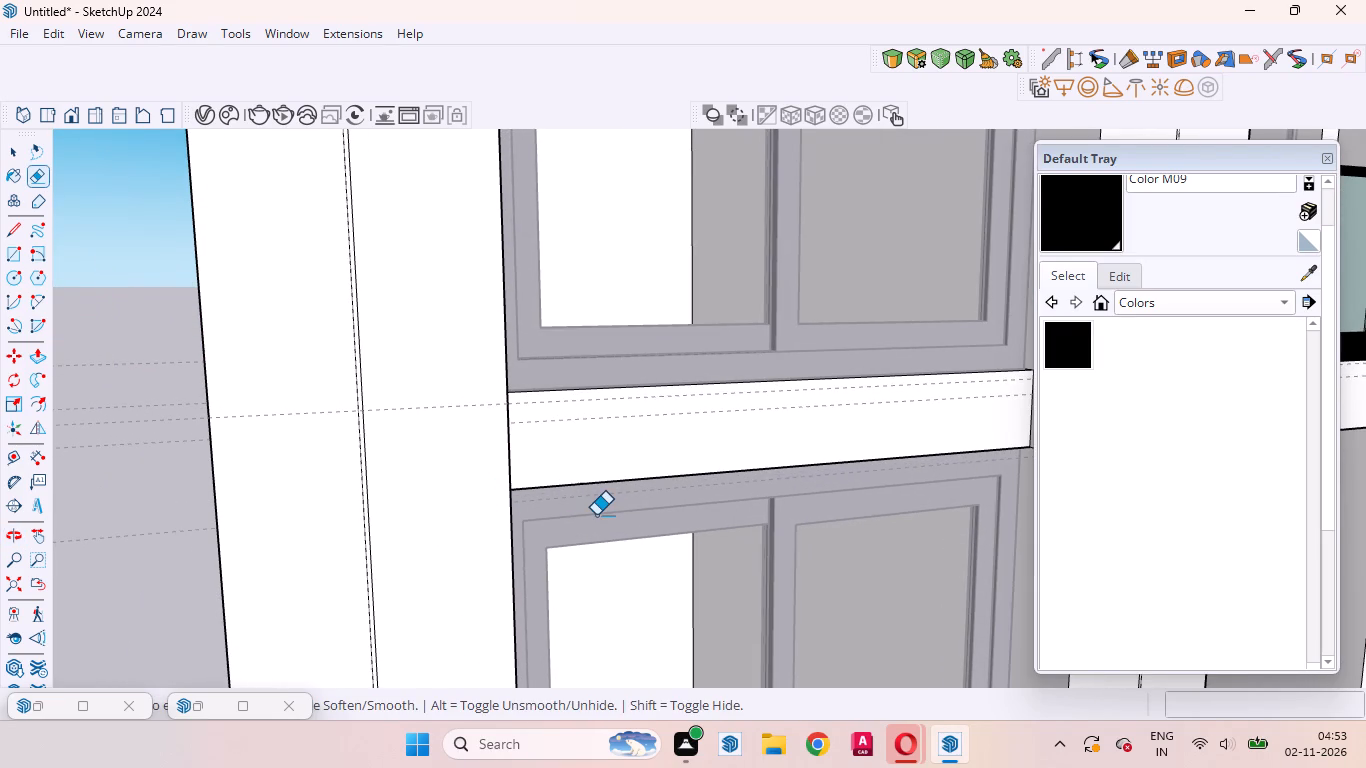
key(space)
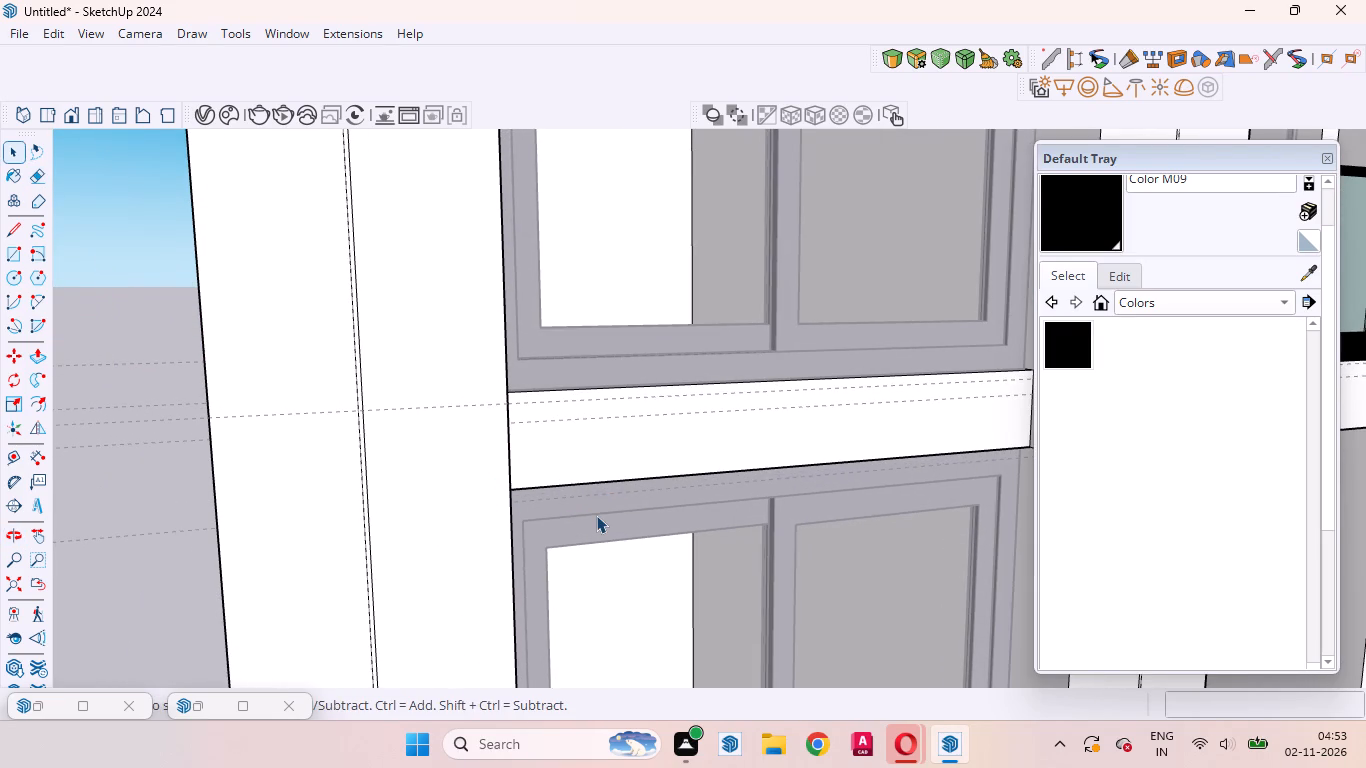
key(l)
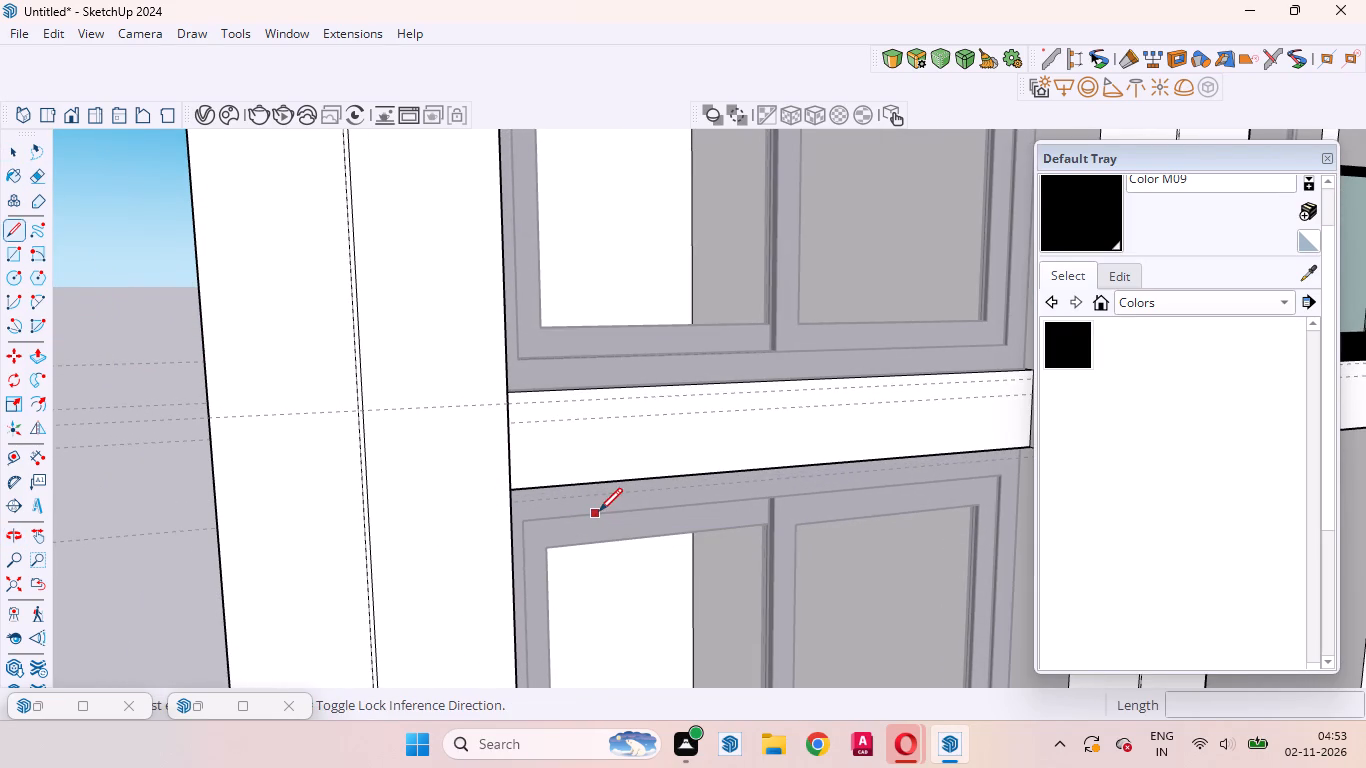
middle_drag(584, 493, 399, 537)
scroll(388, 489, up, 3)
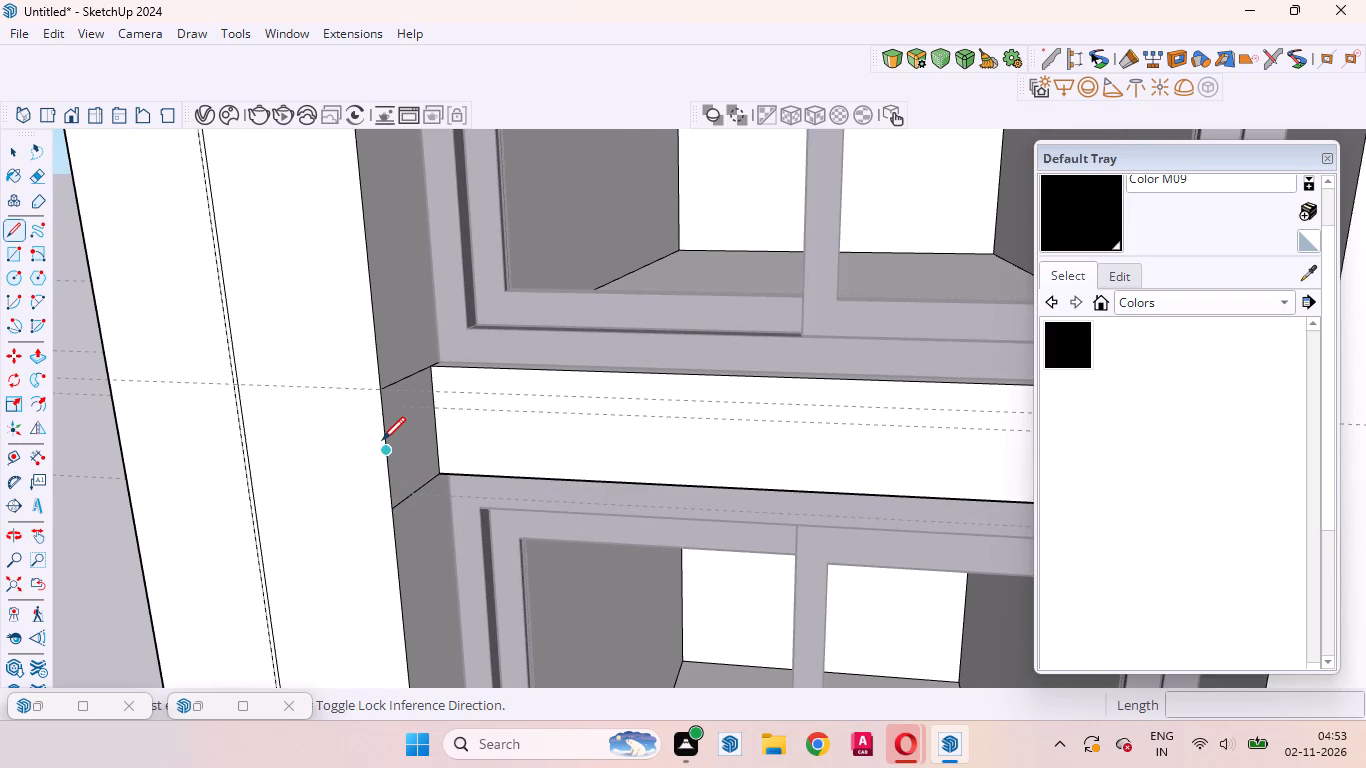
click(382, 449)
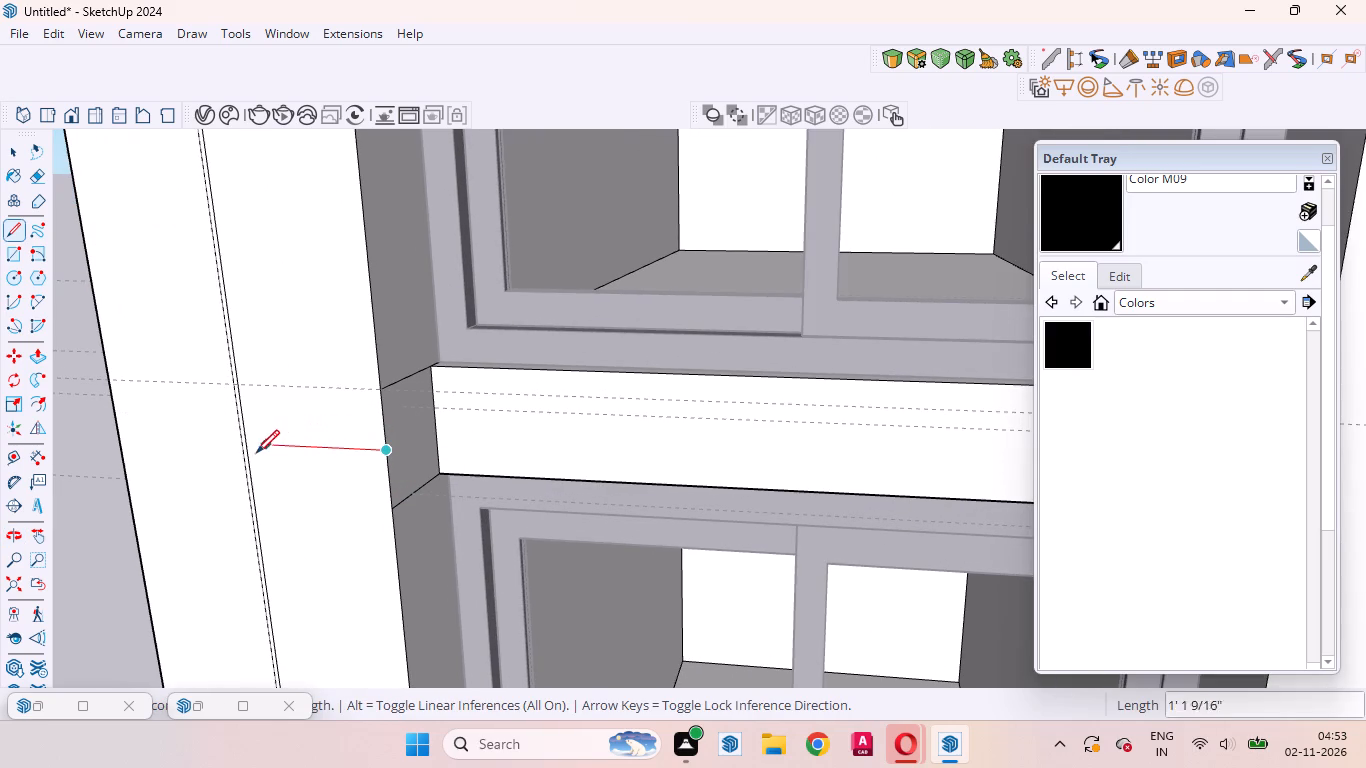
scroll(254, 454, up, 4)
click(245, 438)
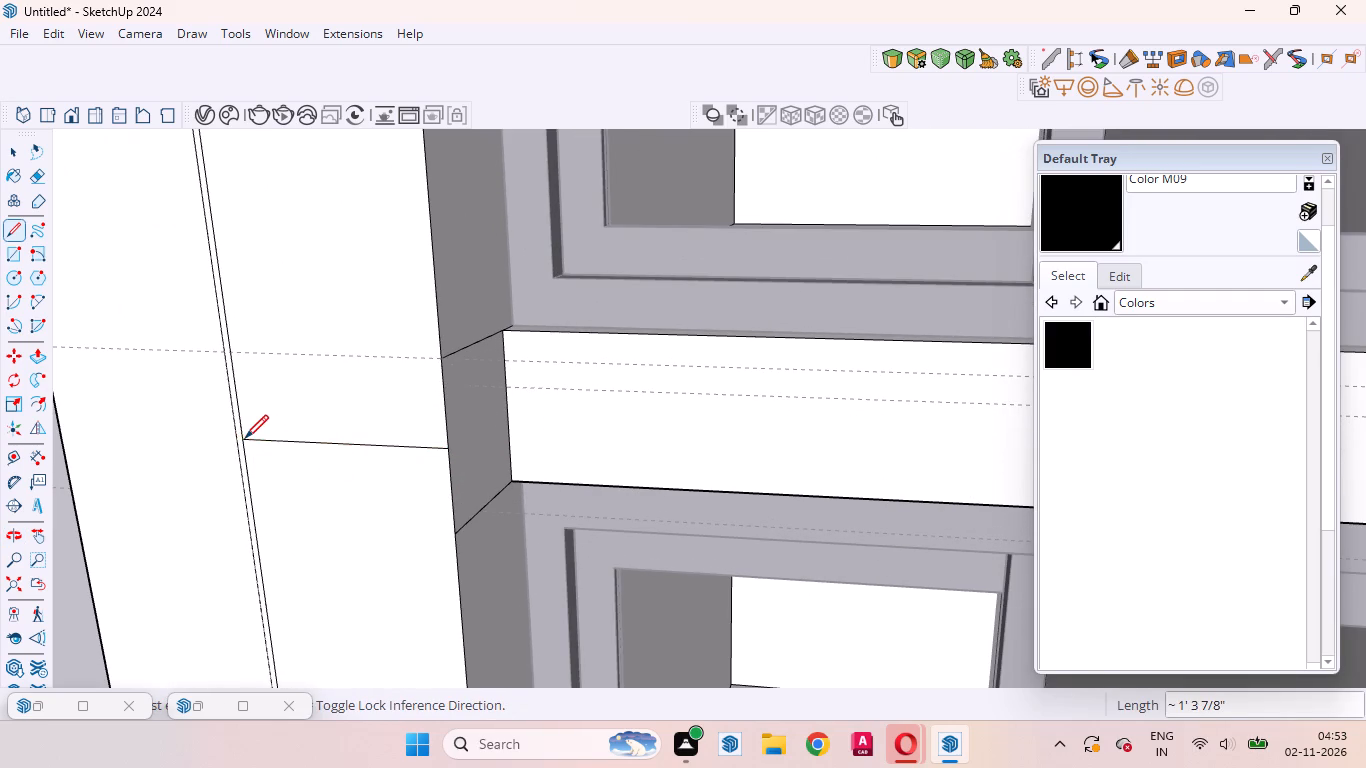
Draw a horizontal line about 1' 3 1/4" long from the band's balcony-side edge midpoint to the inner line of the balcony-side groove.
scroll(465, 509, down, 18)
middle_drag(619, 525, 706, 510)
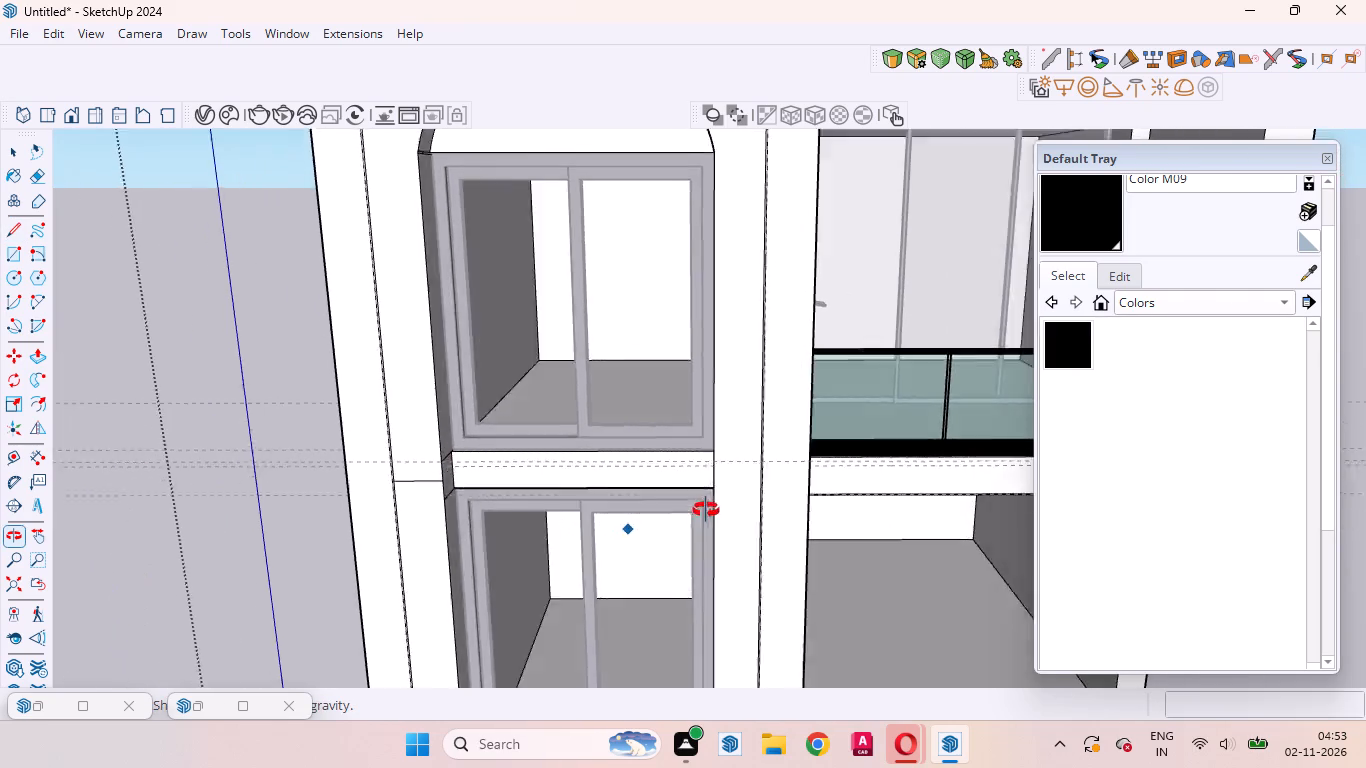
middle_drag(706, 510, 806, 465)
scroll(806, 455, up, 5)
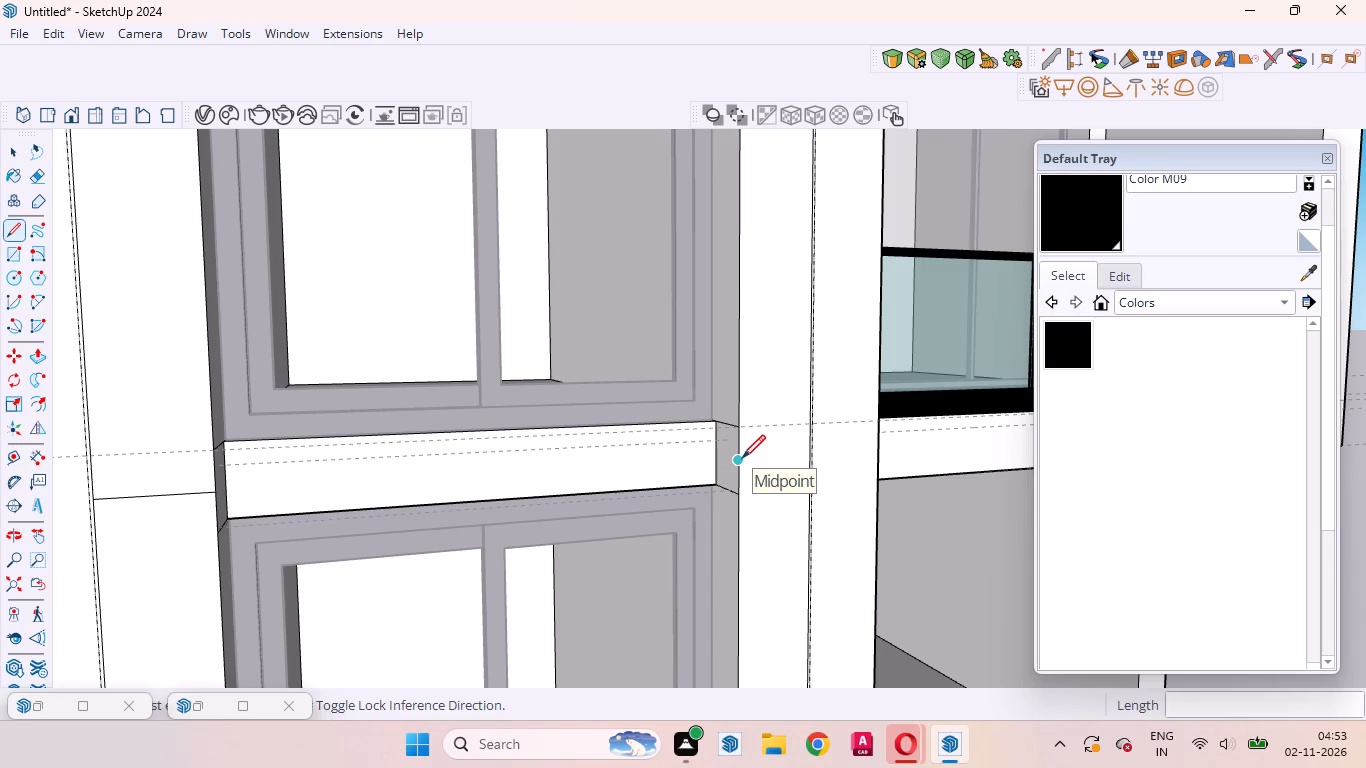
click(743, 461)
scroll(818, 458, up, 9)
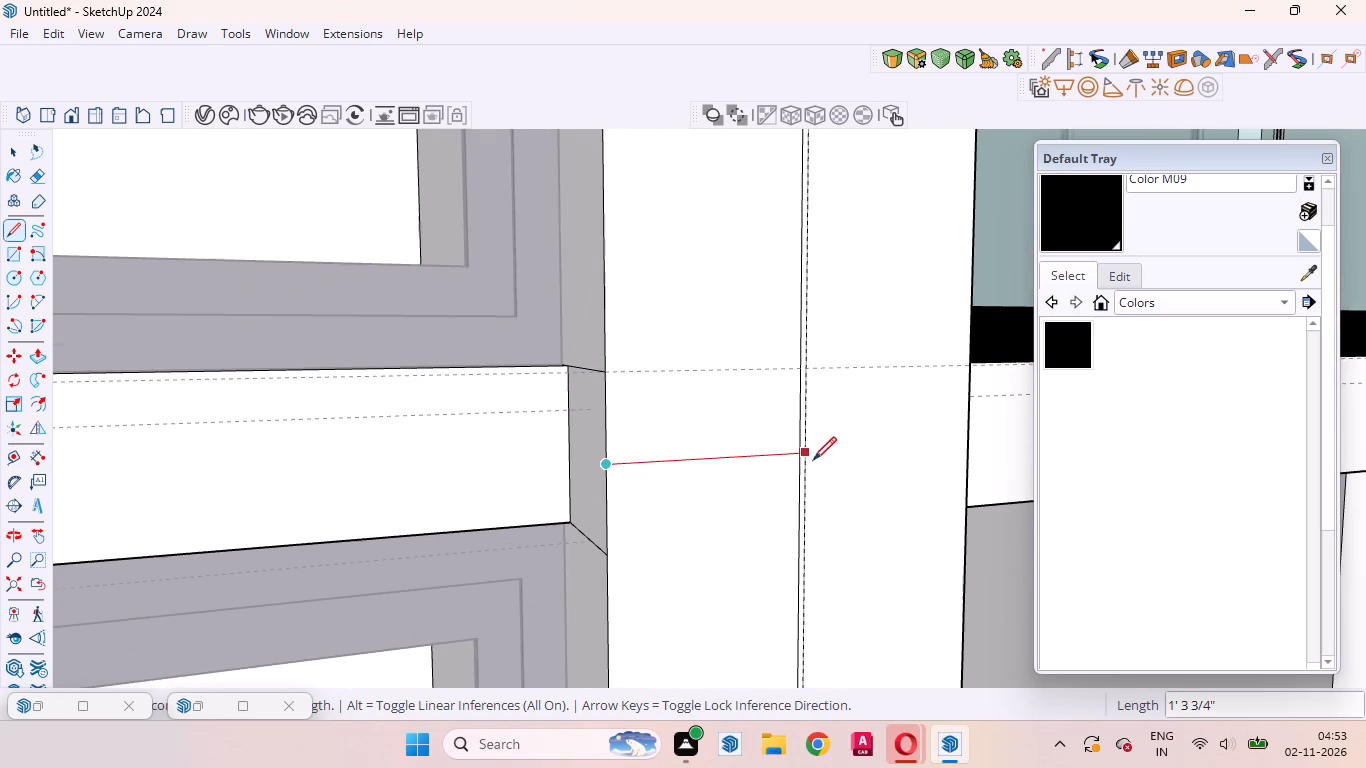
click(796, 452)
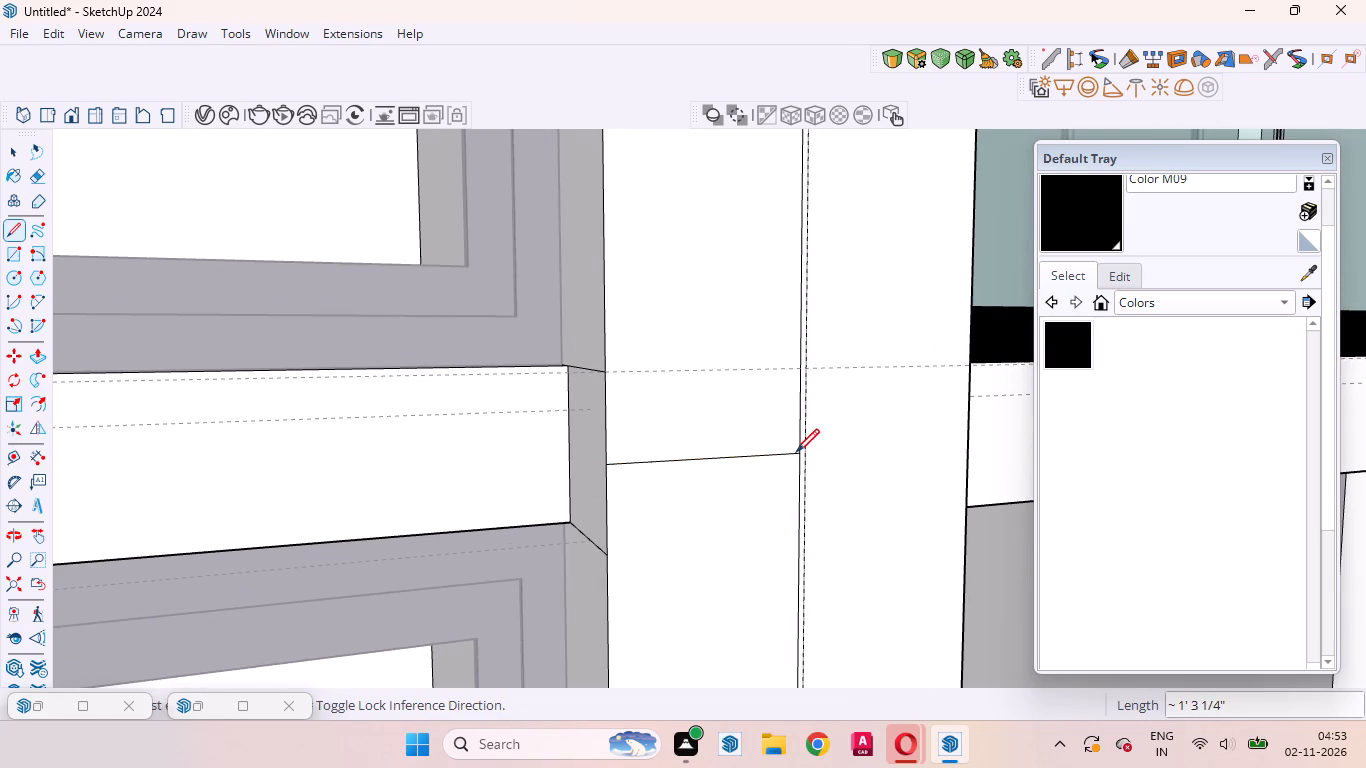
Copy the two short horizontal lines on both sides of the band between the windows 6 mm upward.
middle_drag(699, 480, 745, 439)
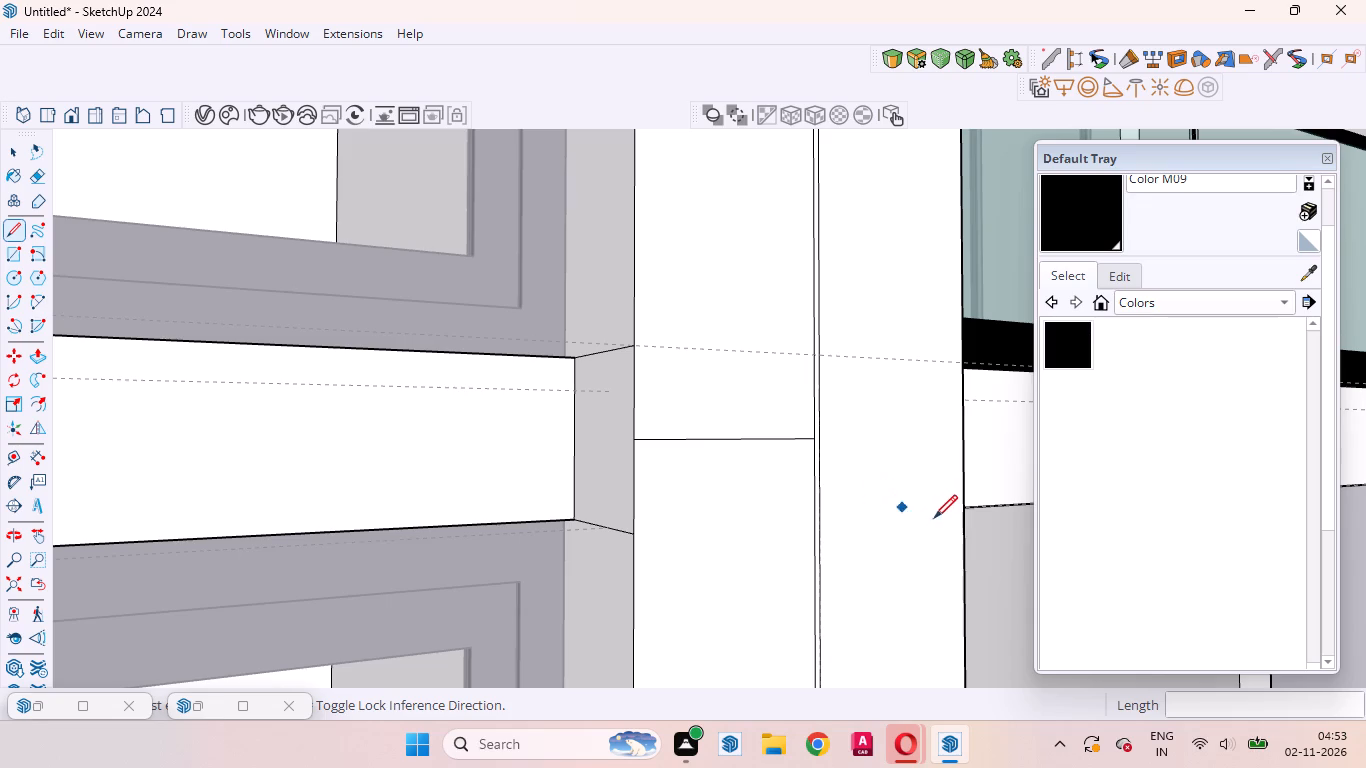
key(space)
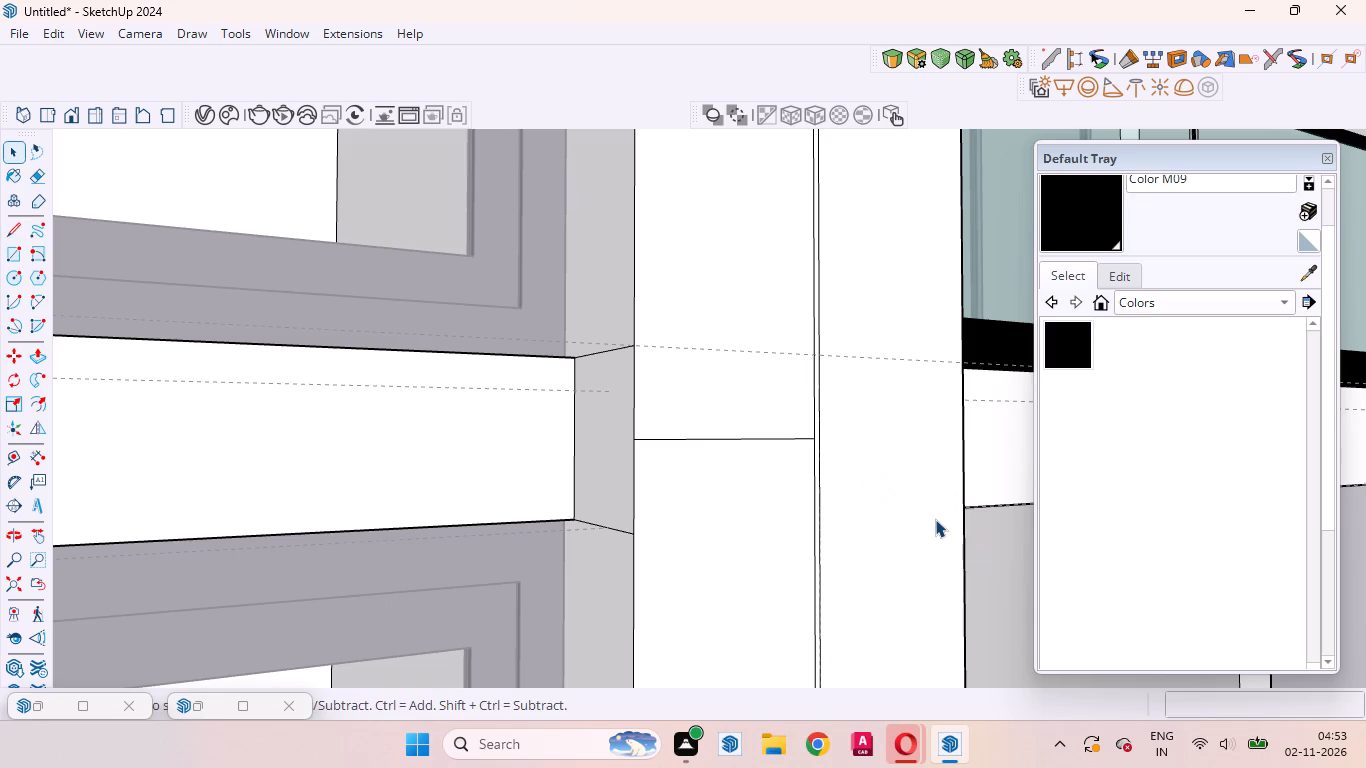
scroll(903, 519, down, 15)
ctrl+scroll(908, 487, up, 3)
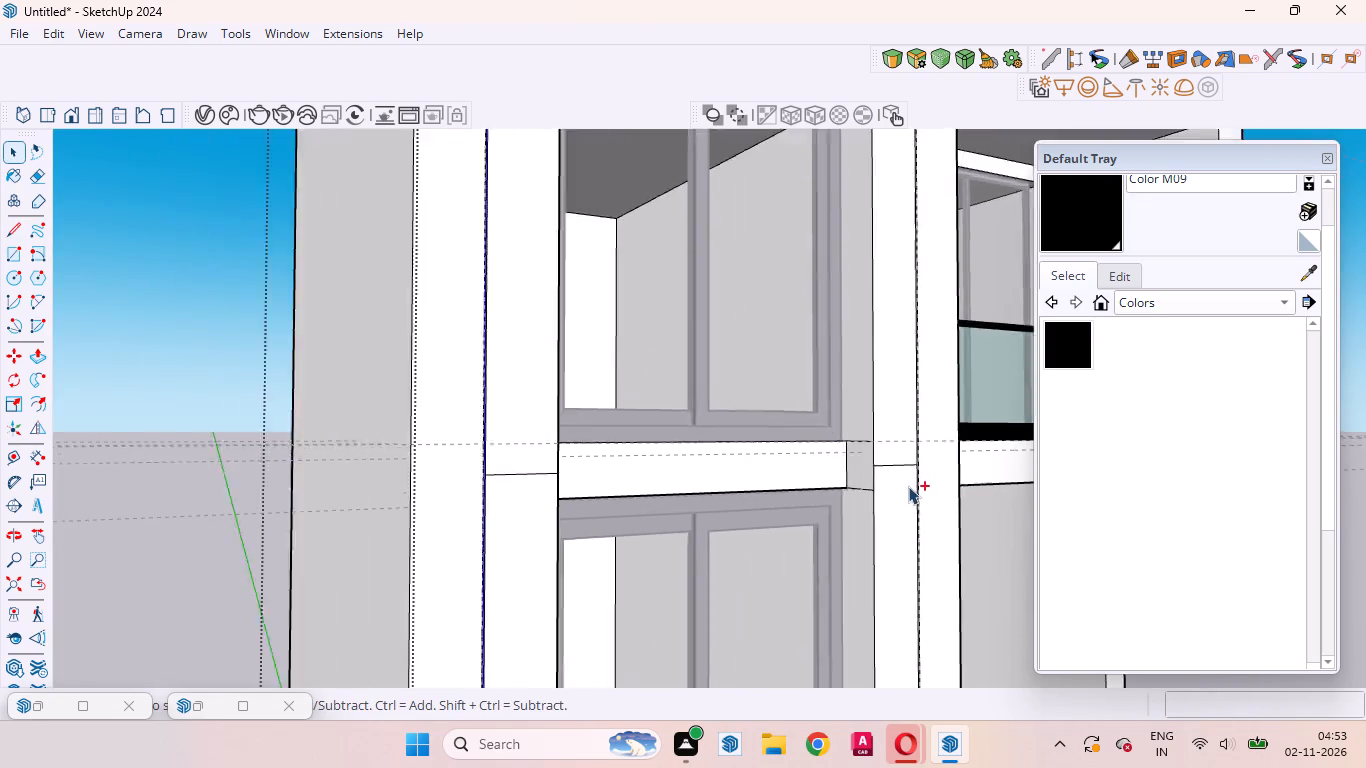
ctrl+scroll(908, 486, up, 6)
ctrl+click(866, 449)
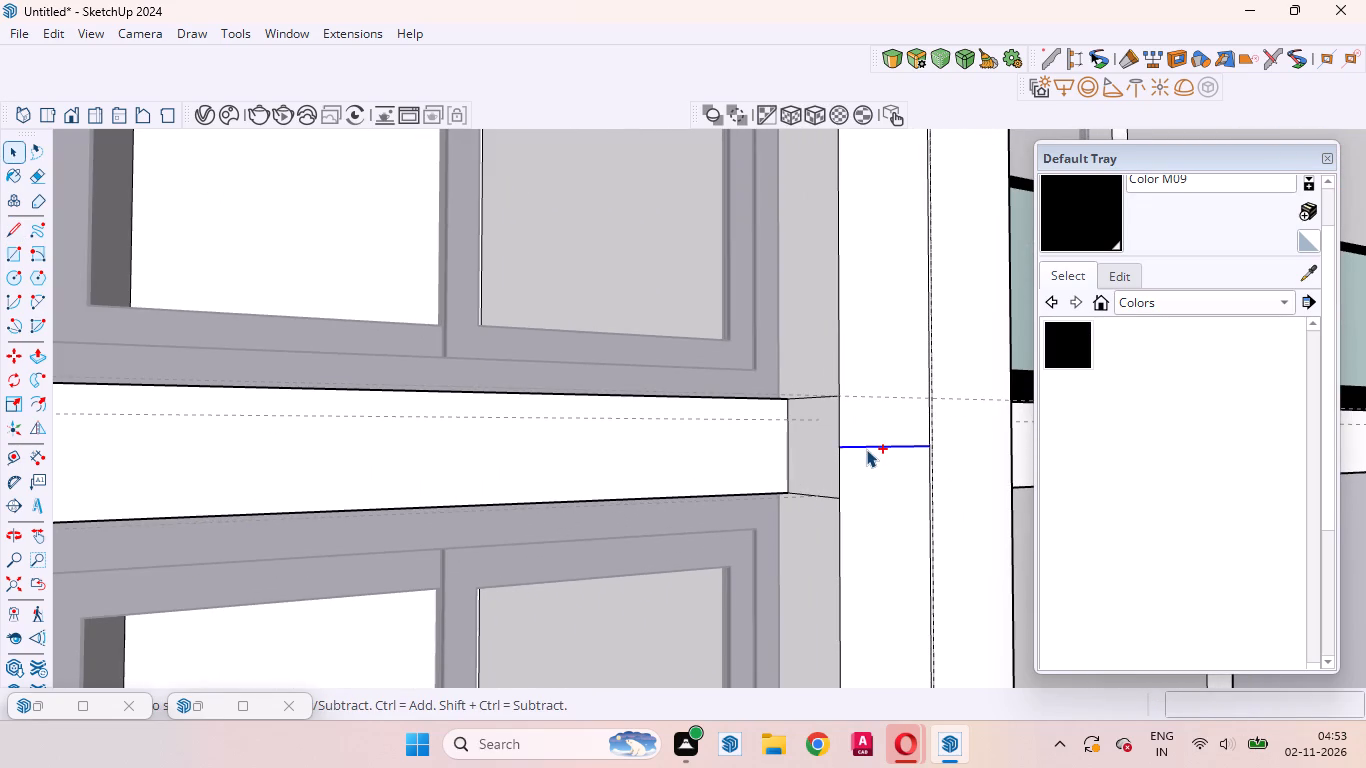
ctrl+scroll(962, 458, down, 9)
ctrl+scroll(609, 478, up, 7)
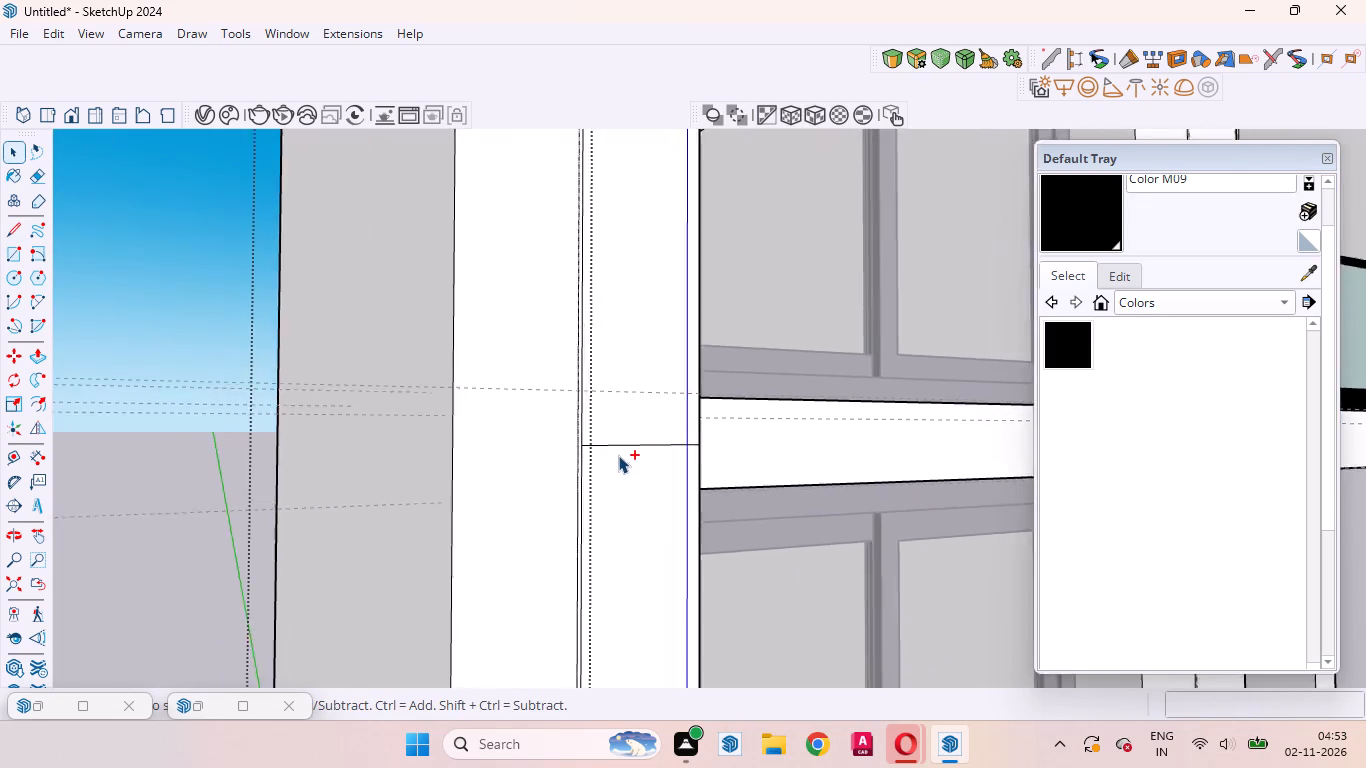
ctrl+scroll(618, 455, up, 5)
ctrl+click(621, 442)
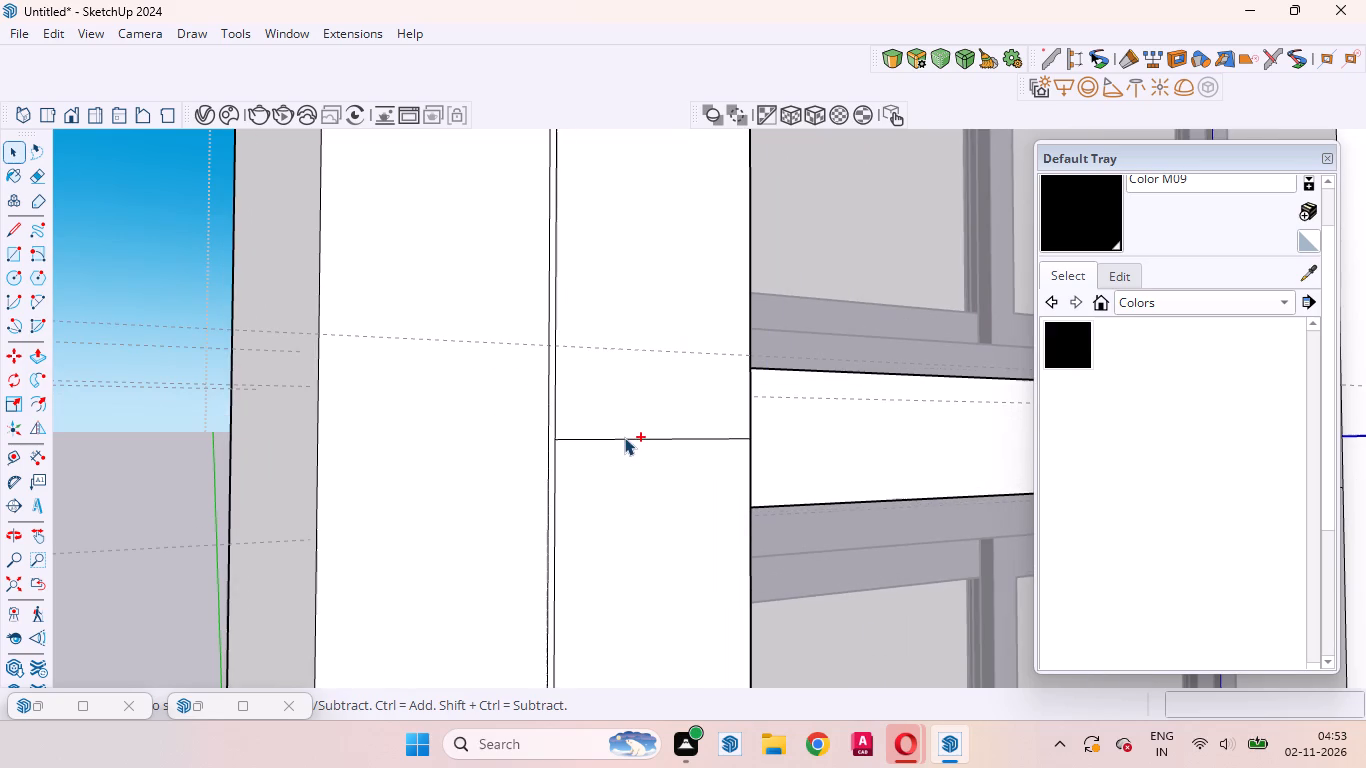
ctrl+click(625, 437)
ctrl+scroll(599, 519, down, 9)
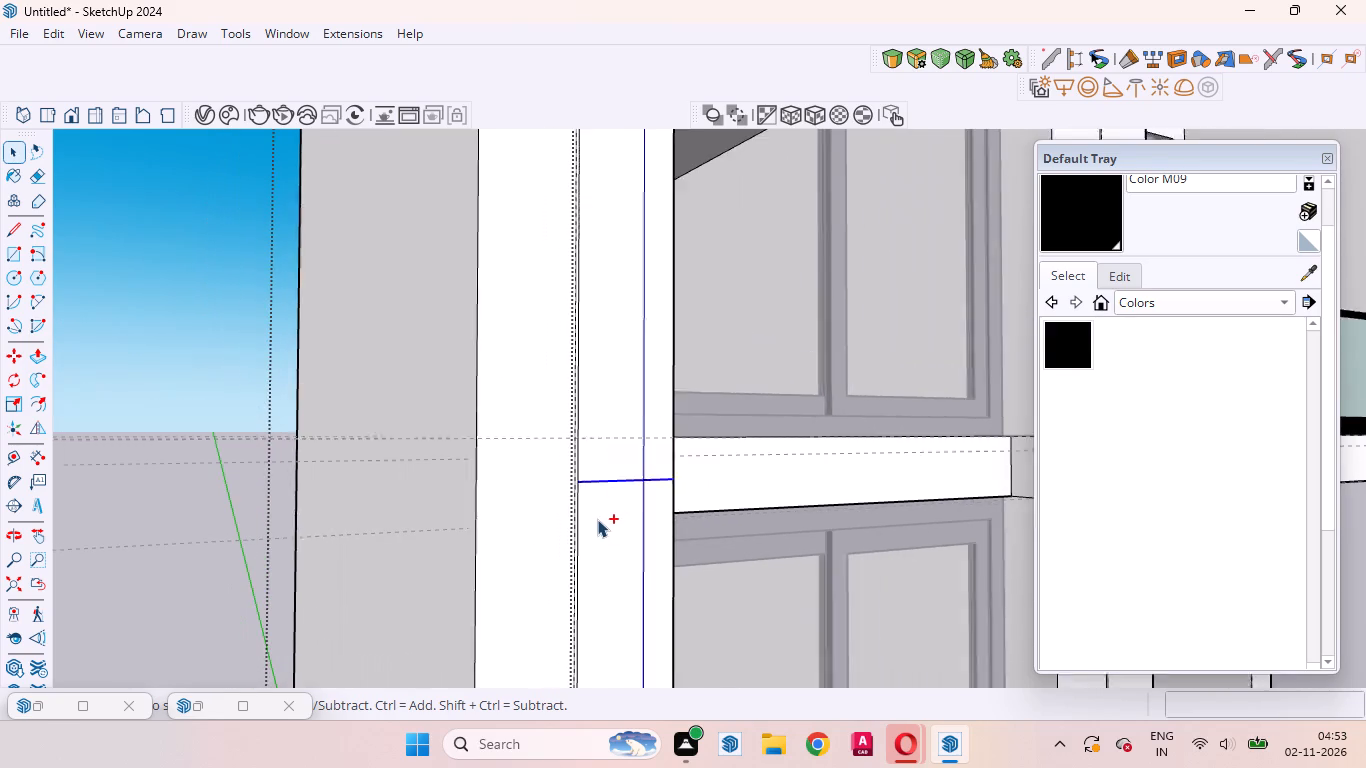
scroll(626, 539, down, 4)
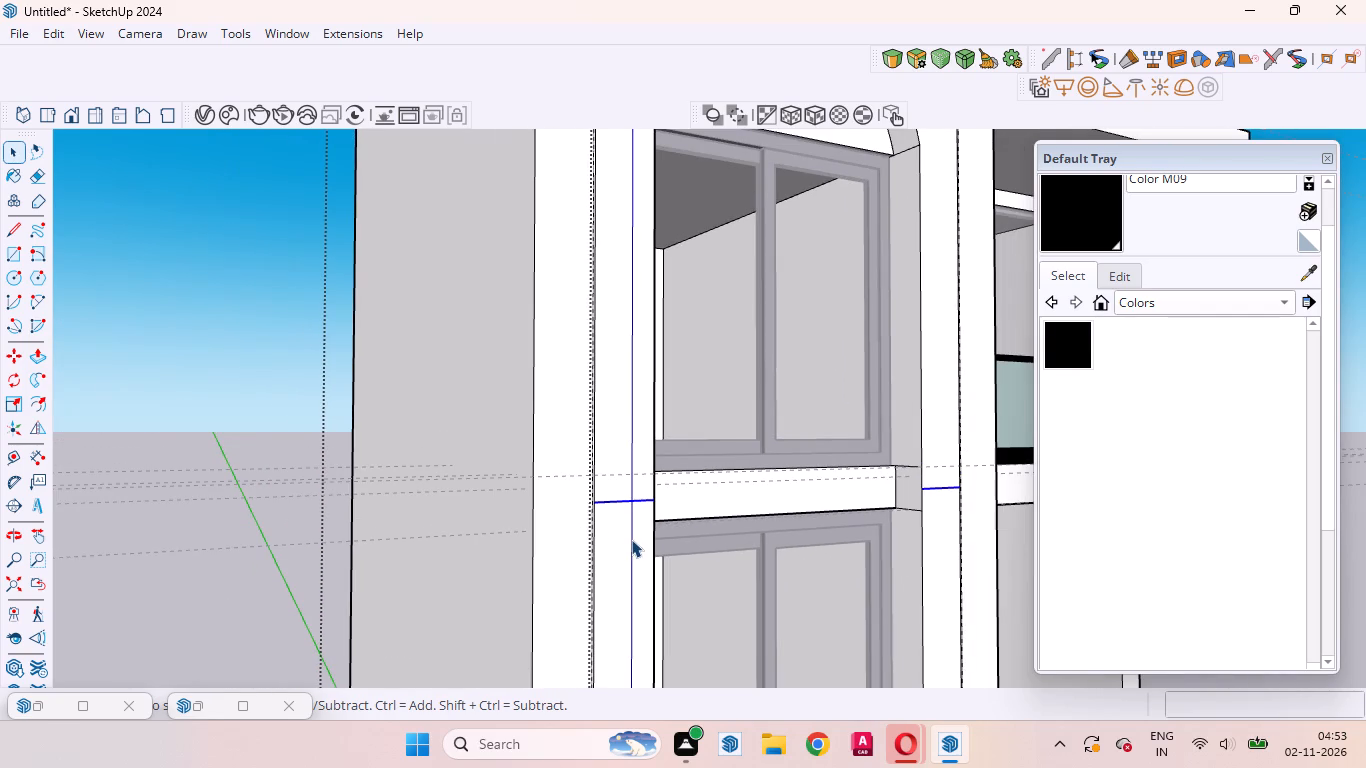
key(m)
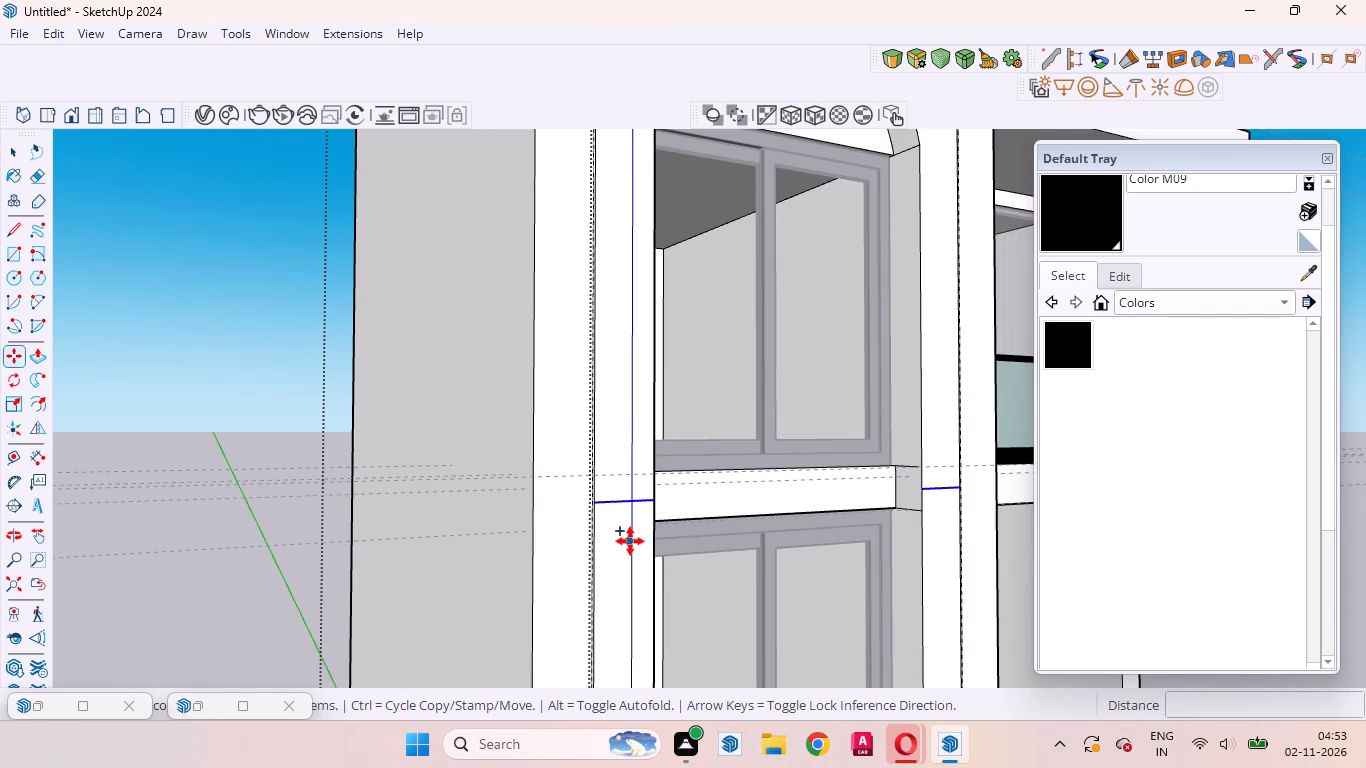
scroll(630, 541, up, 5)
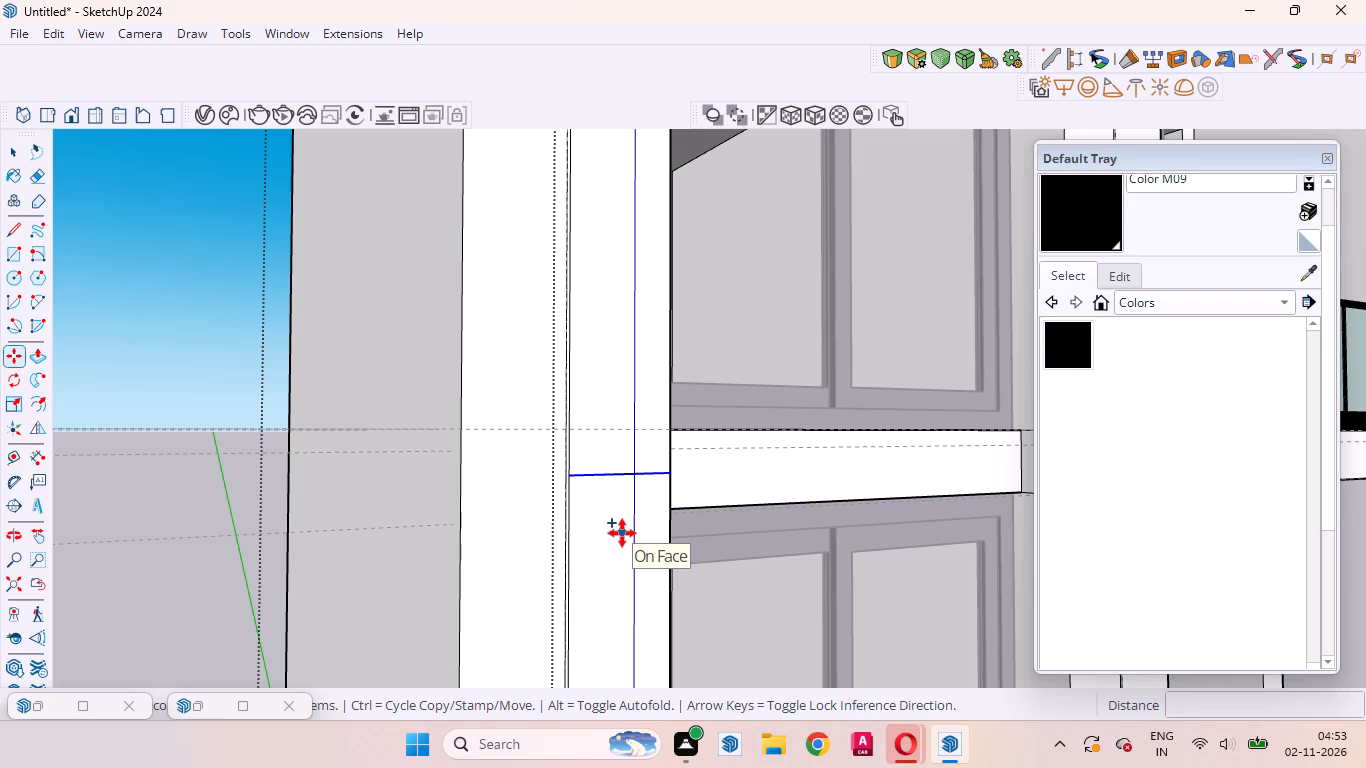
click(622, 533)
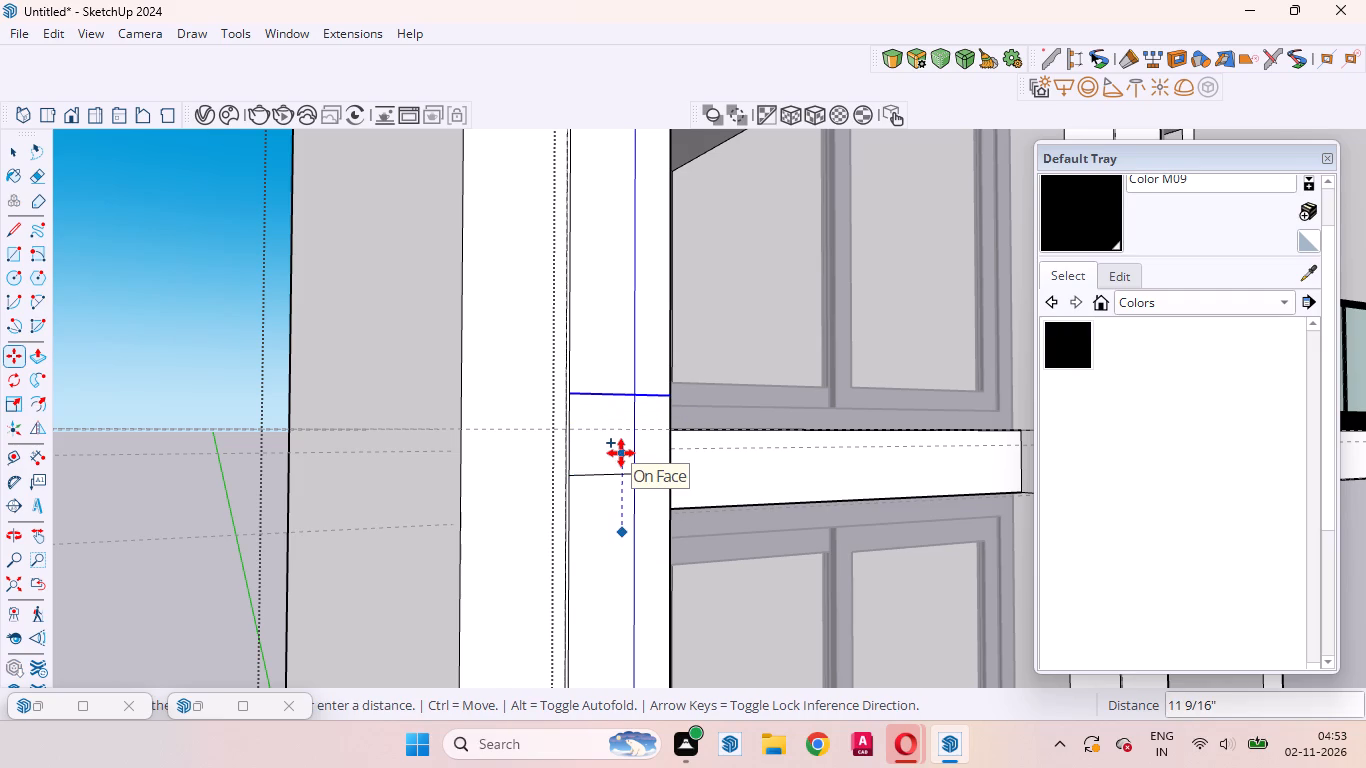
text(6mm)
key(Return)
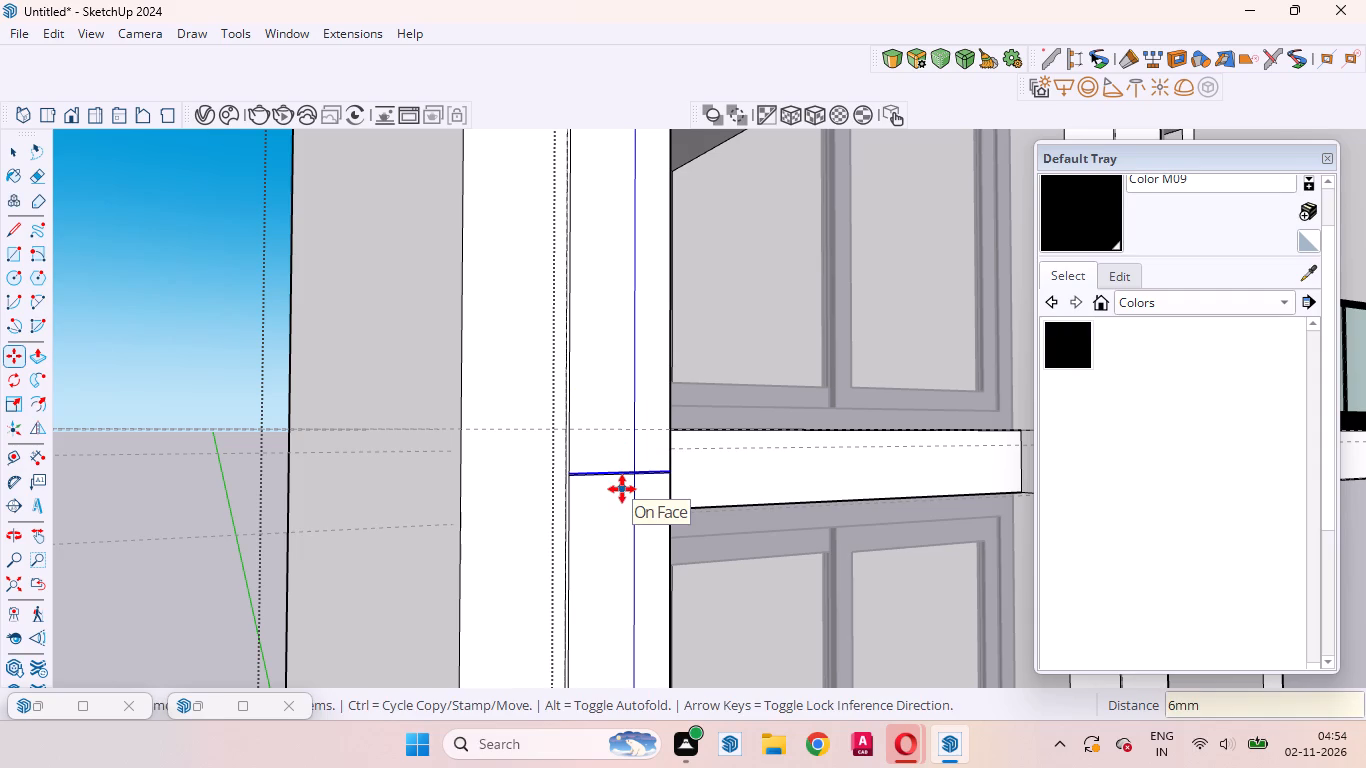
Copy the two upper lines 12 mm downward to form the lower groove edges.
click(622, 489)
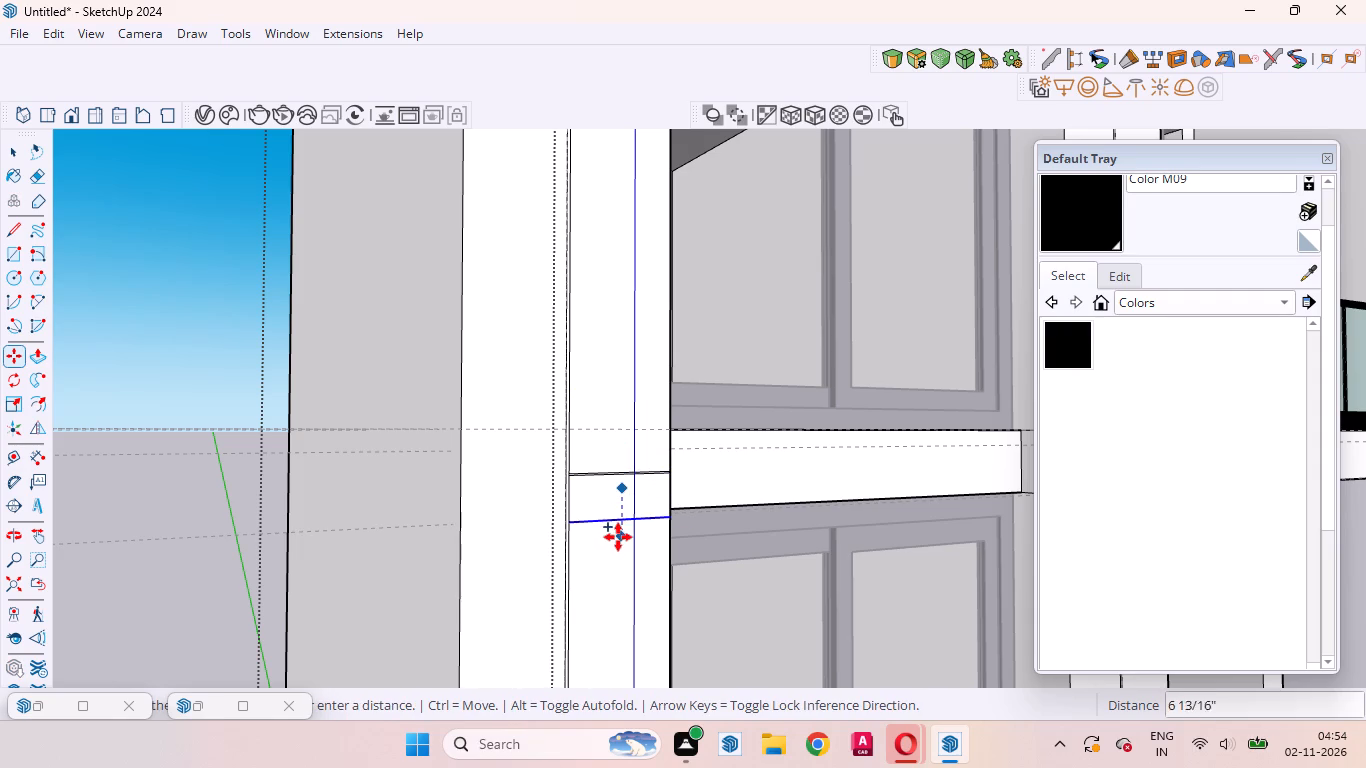
text(12mm)
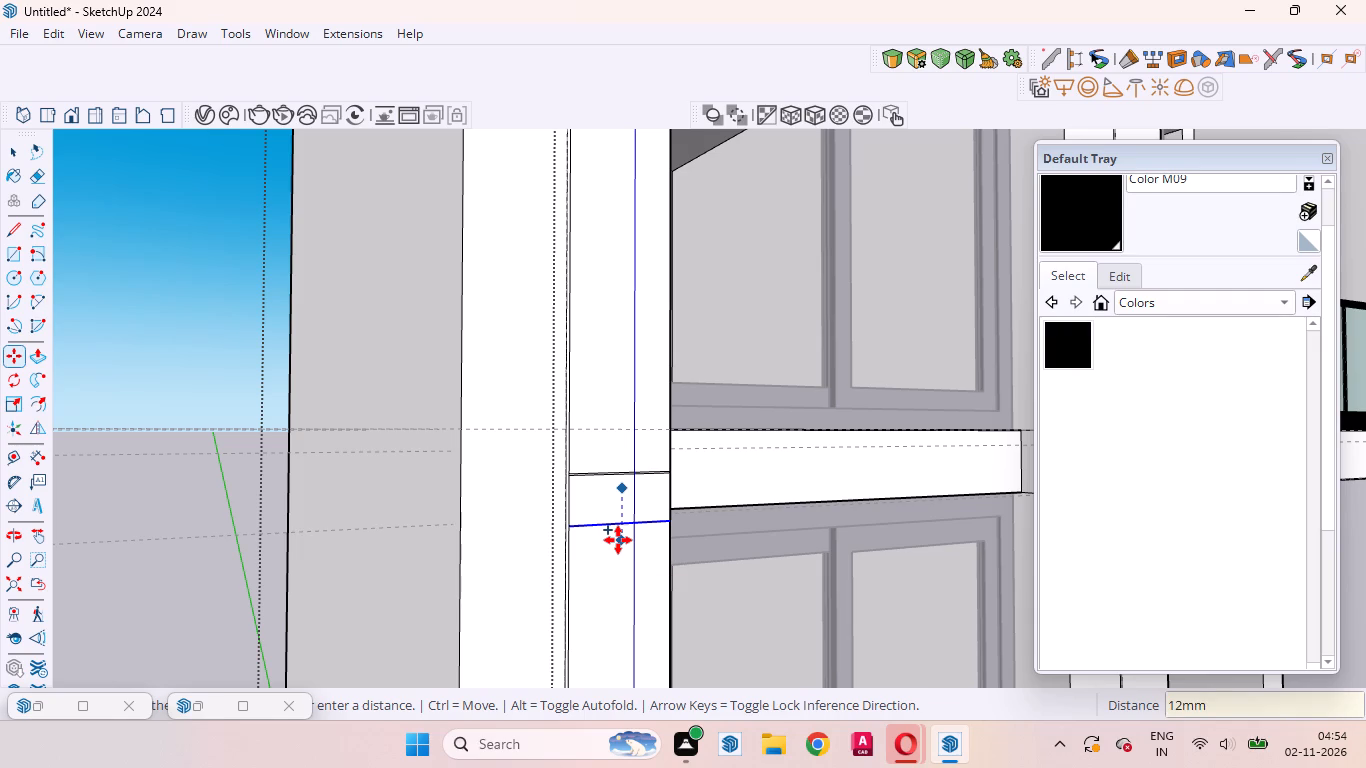
key(Return)
Delete the original middle line between the paired horizontal lines on both sides of the window band.
scroll(575, 576, down, 11)
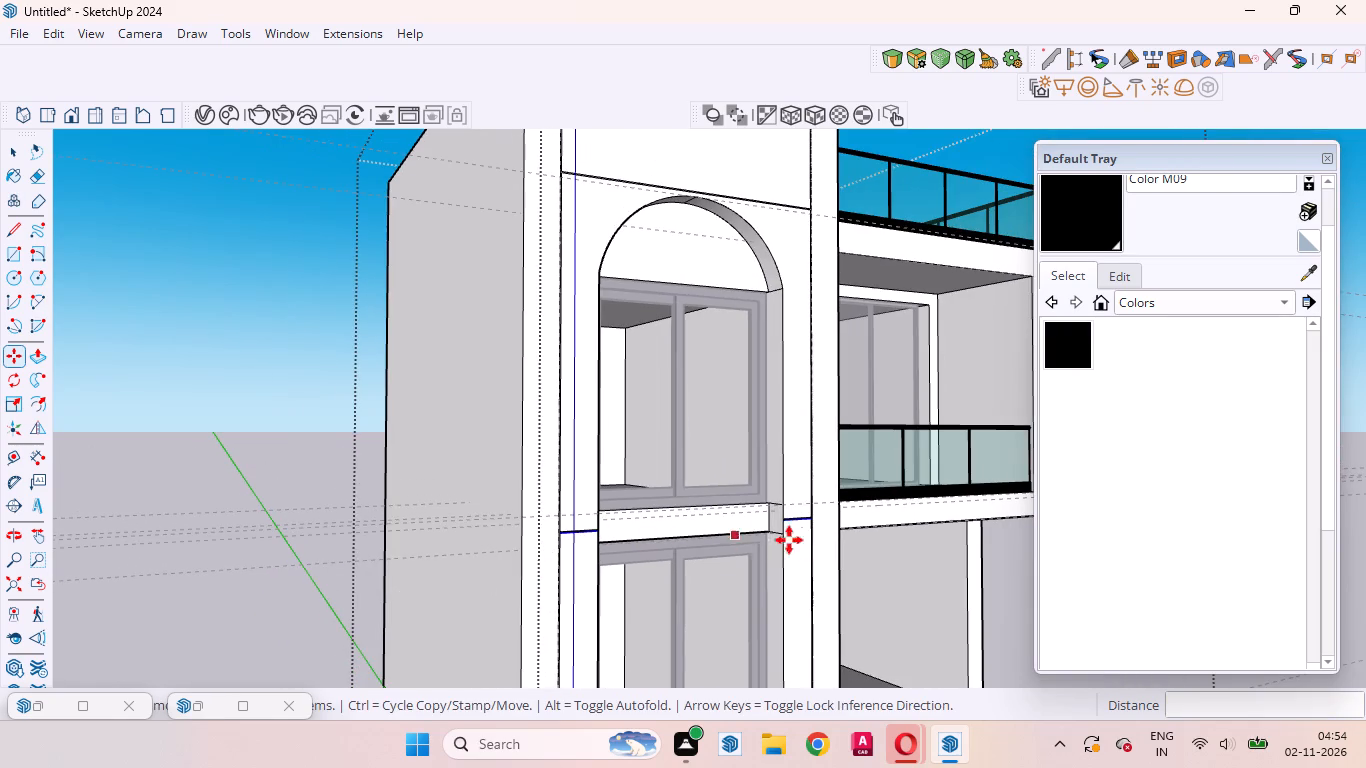
key(space)
scroll(796, 518, up, 20)
scroll(796, 518, up, 7)
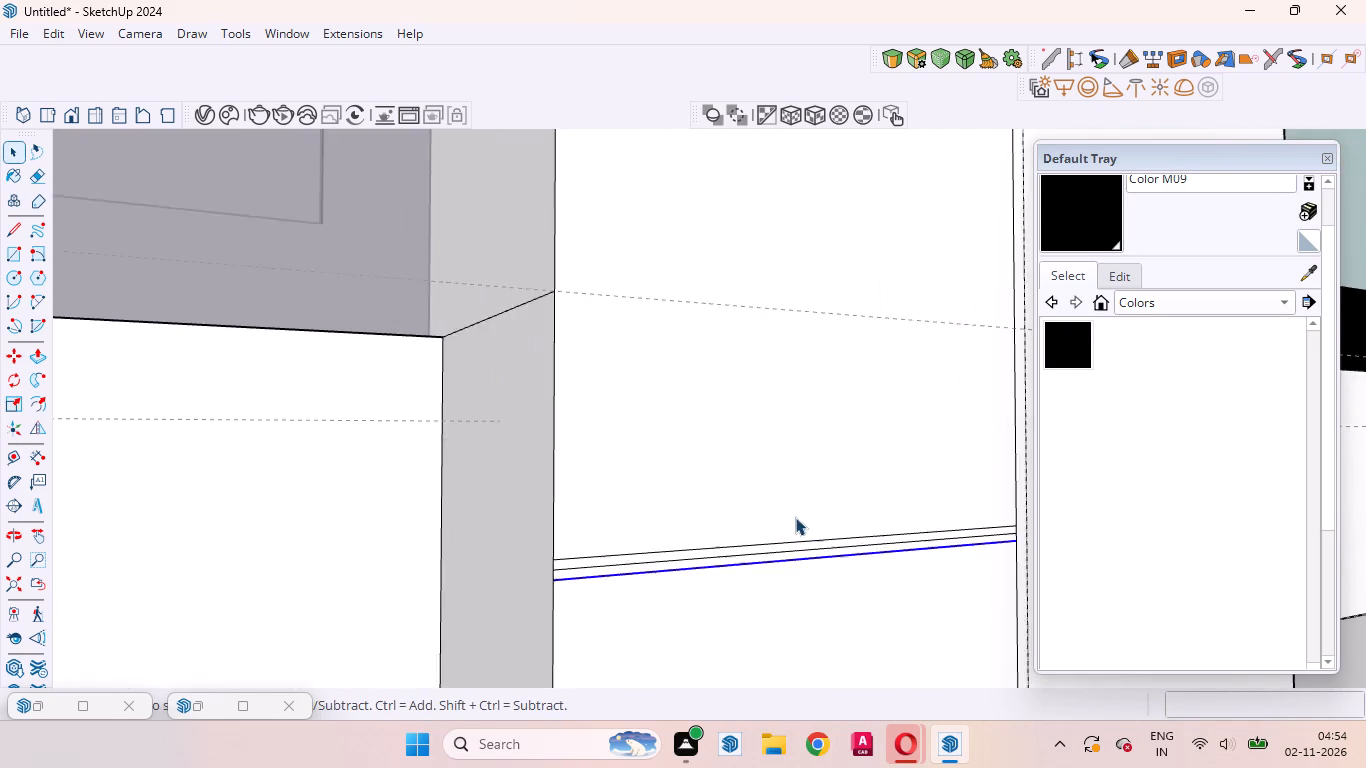
scroll(795, 517, up, 5)
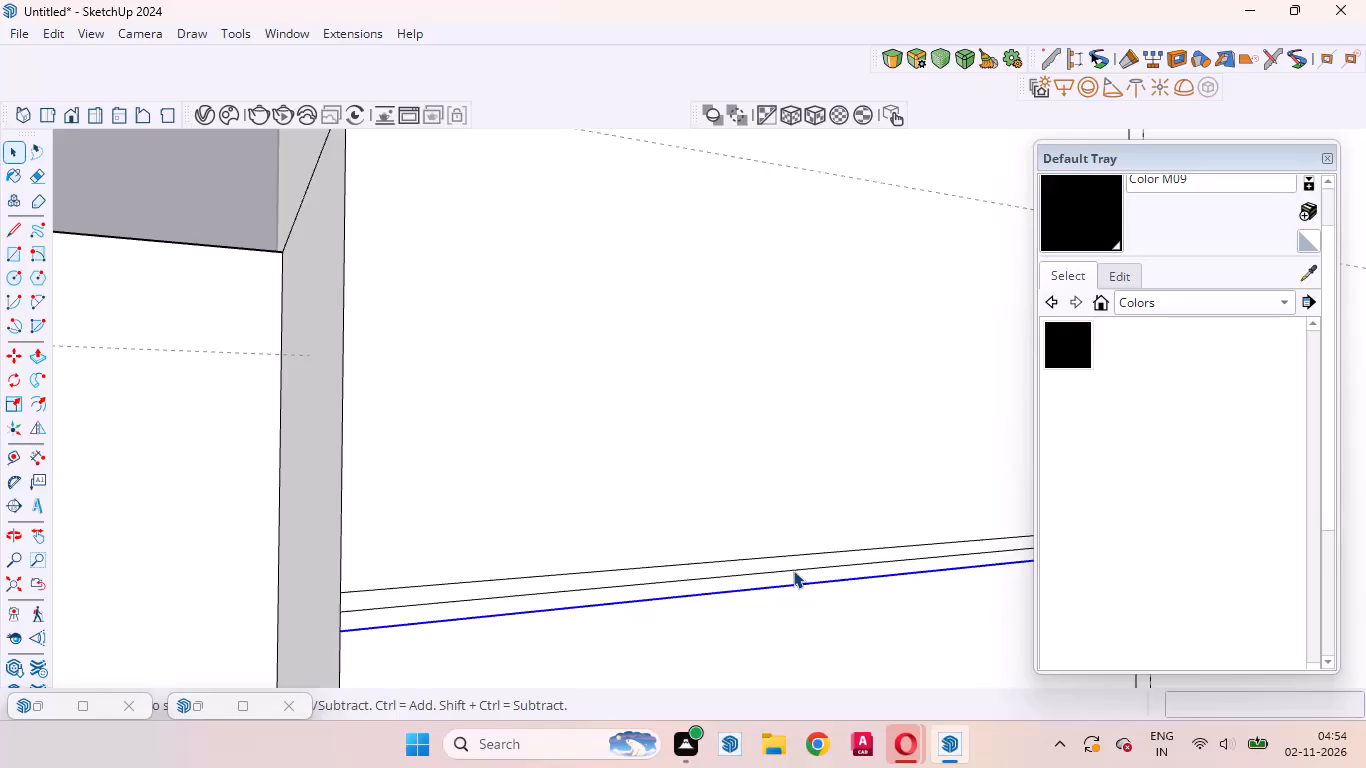
click(793, 570)
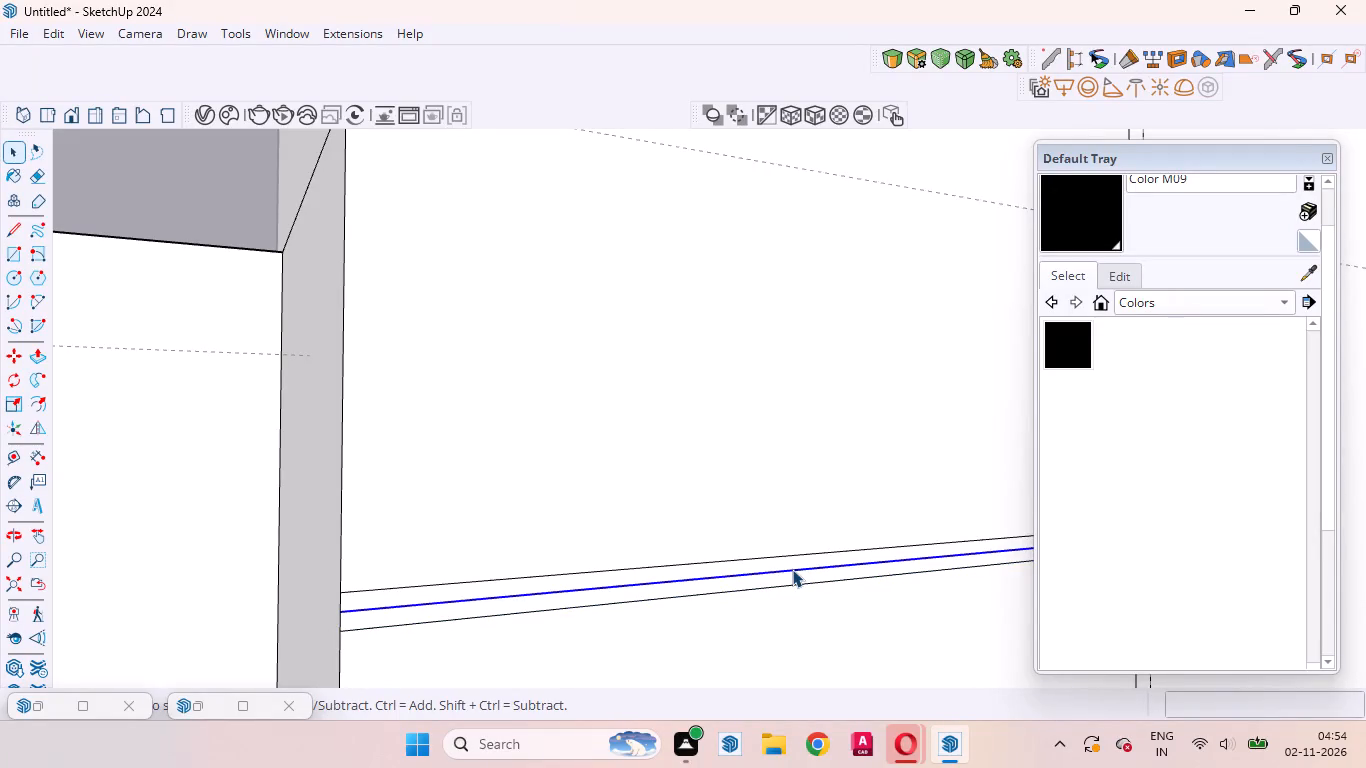
key(Delete)
scroll(765, 578, down, 14)
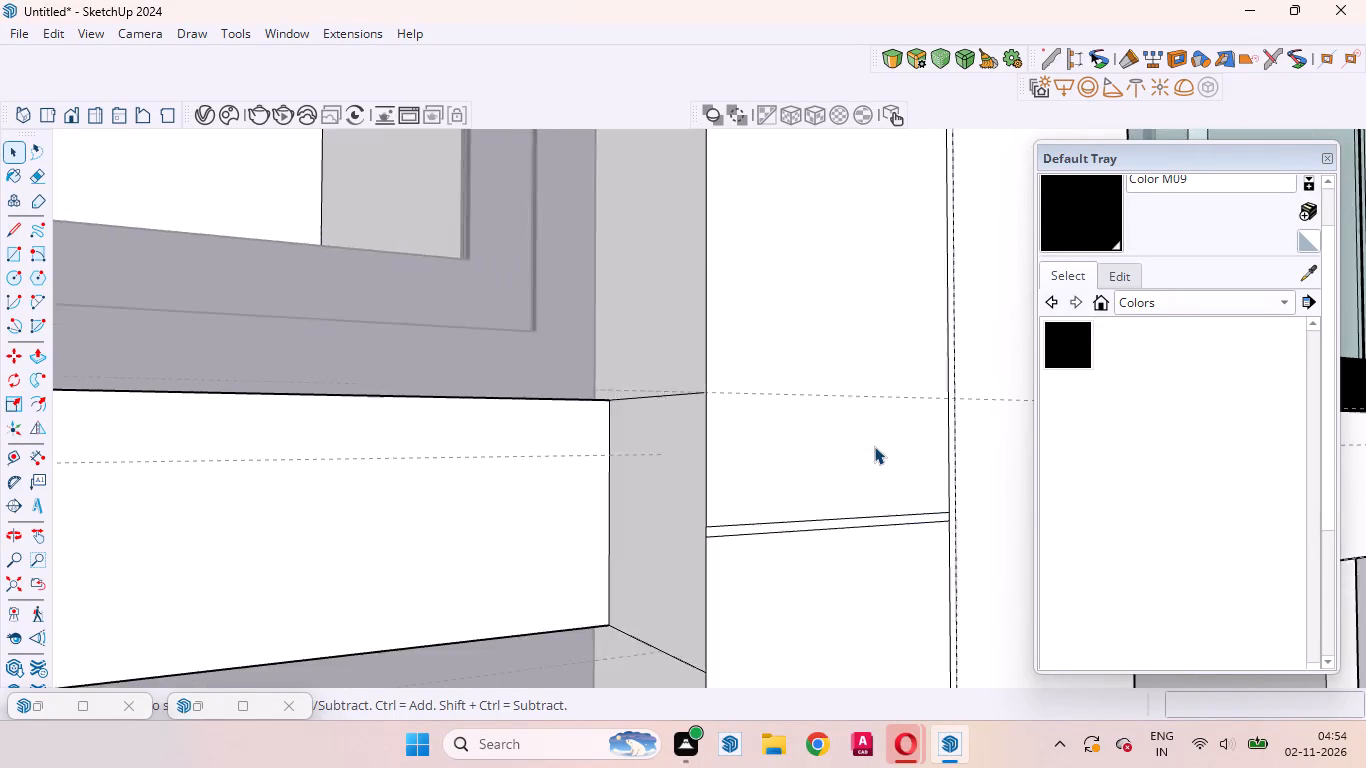
scroll(874, 446, down, 18)
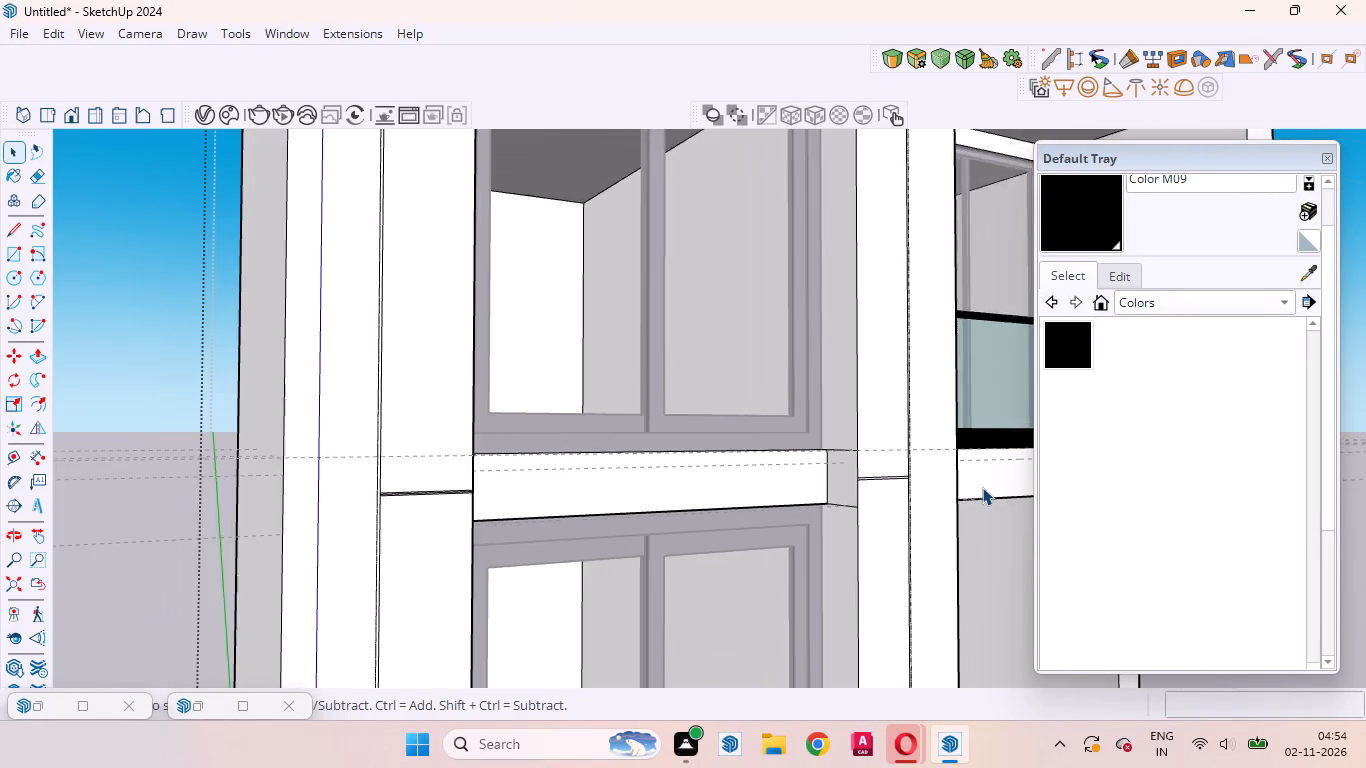
scroll(982, 487, down, 1)
scroll(666, 501, up, 20)
scroll(666, 501, up, 7)
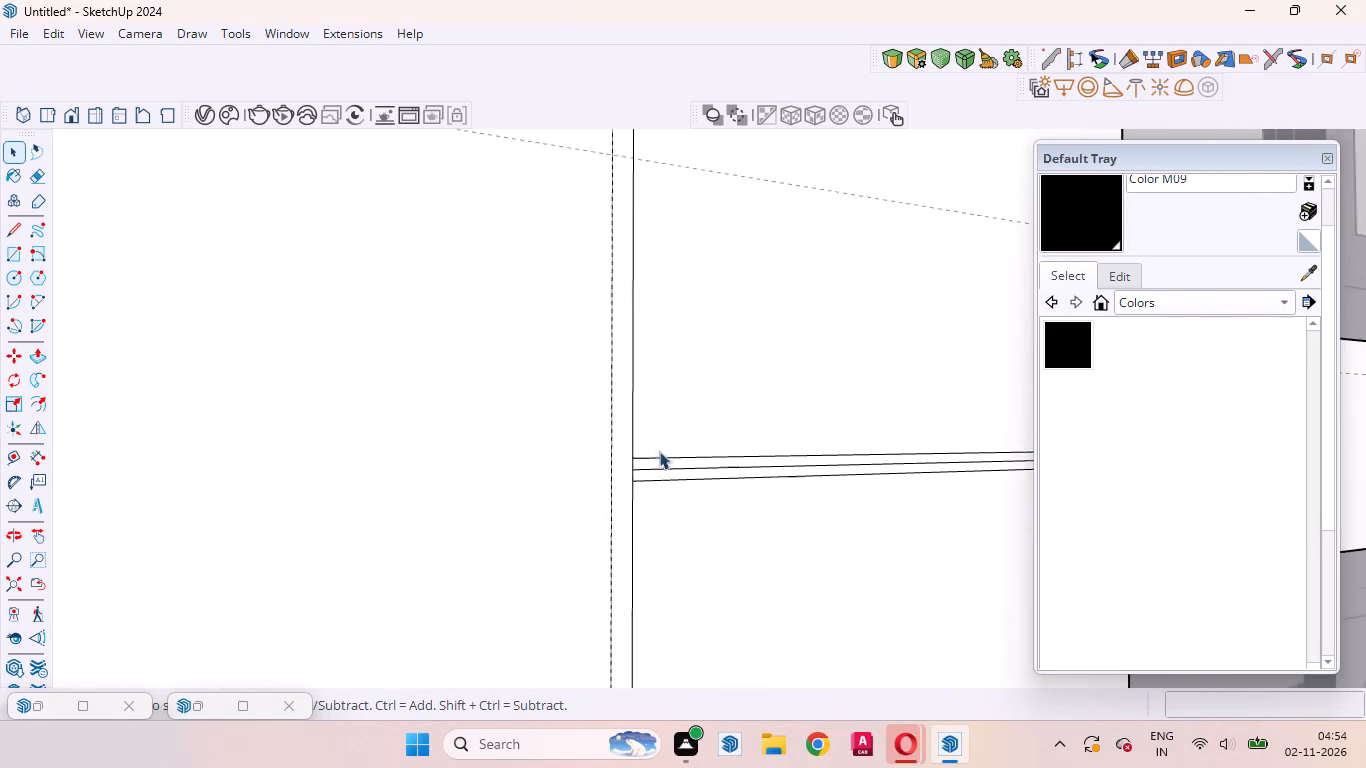
scroll(659, 451, up, 7)
click(656, 484)
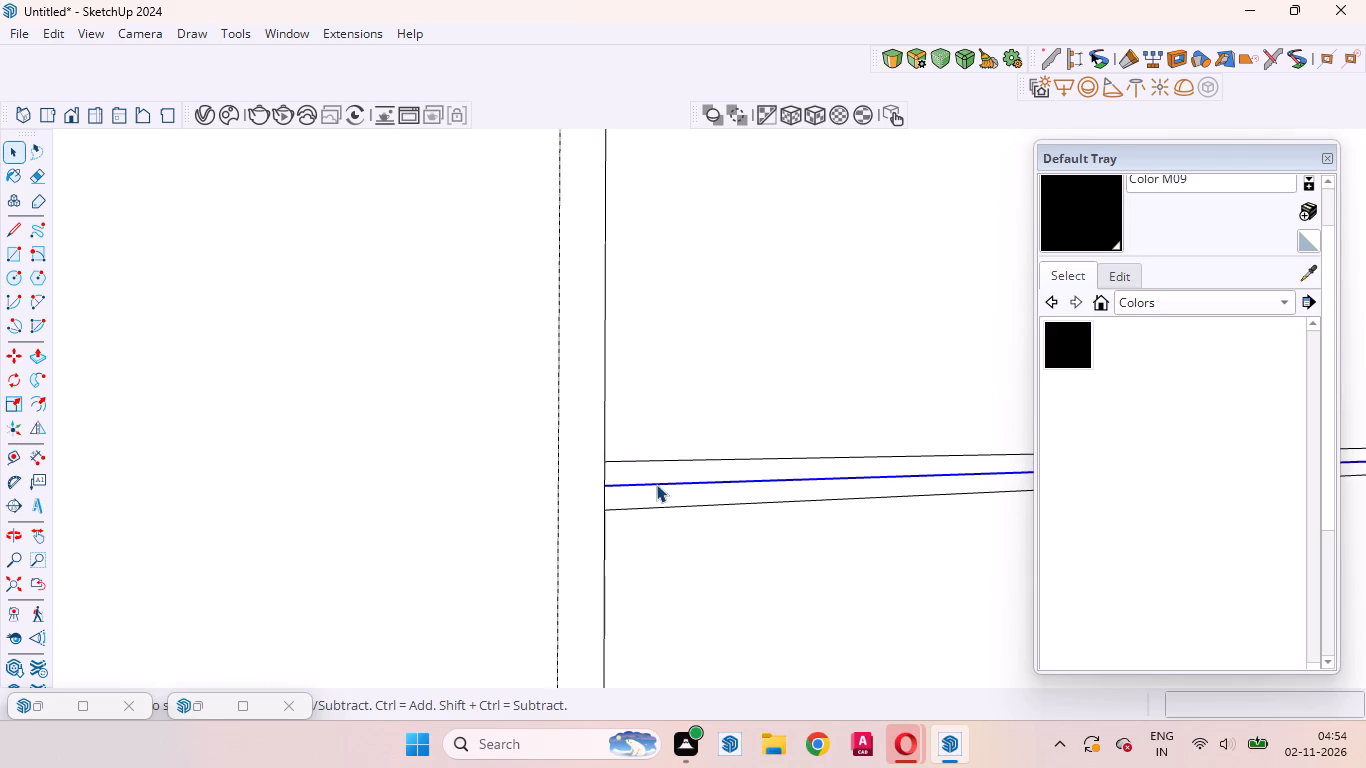
key(Delete)
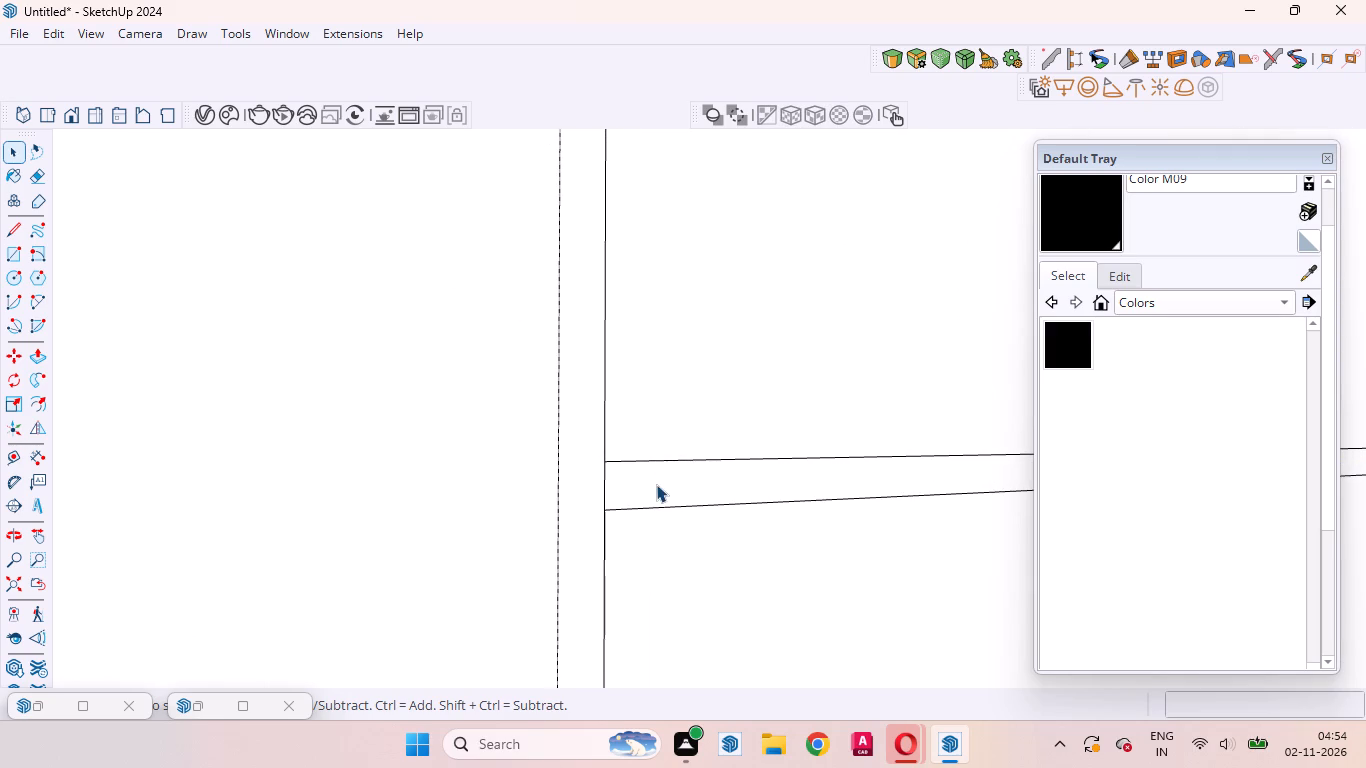
Delete the short inner vertical segments between the paired horizontal lines at the outer and balcony-side grooves to open both junctions.
click(603, 488)
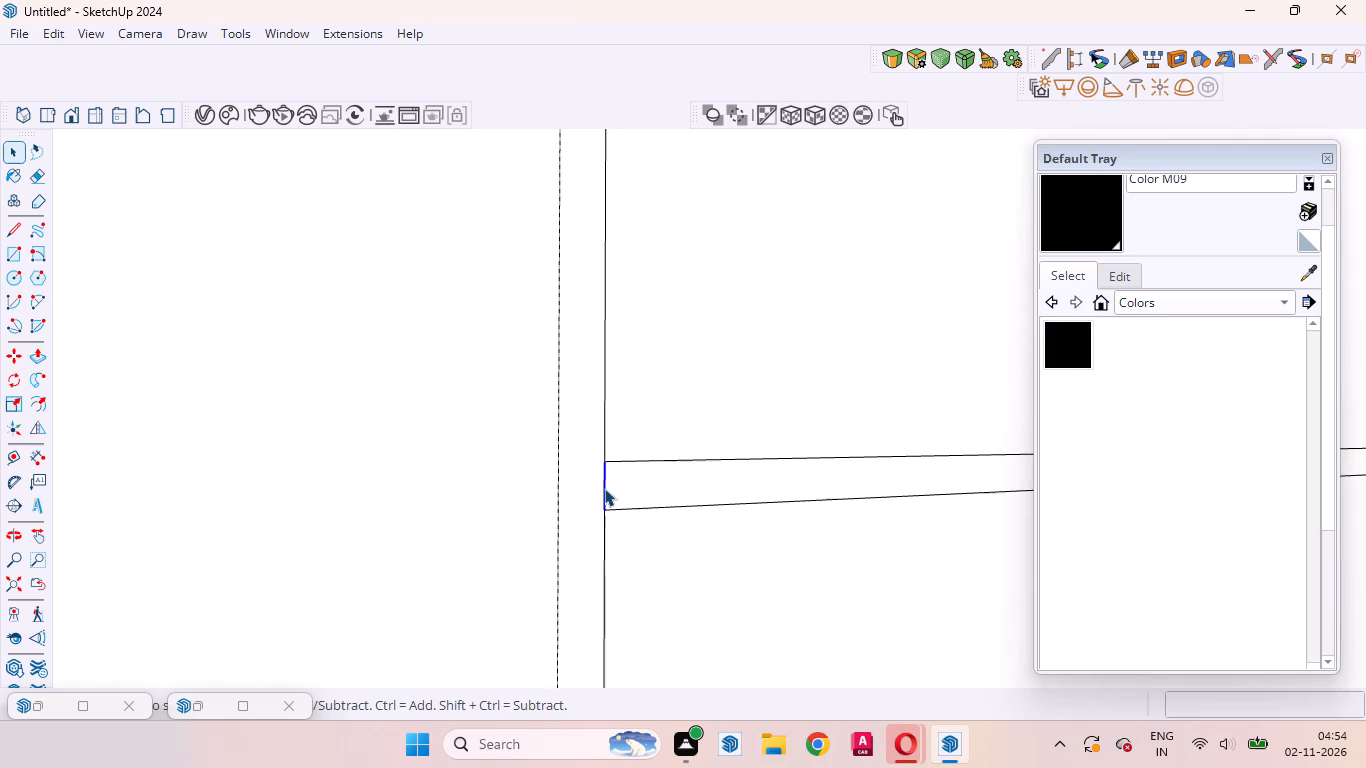
key(Delete)
scroll(584, 490, down, 7)
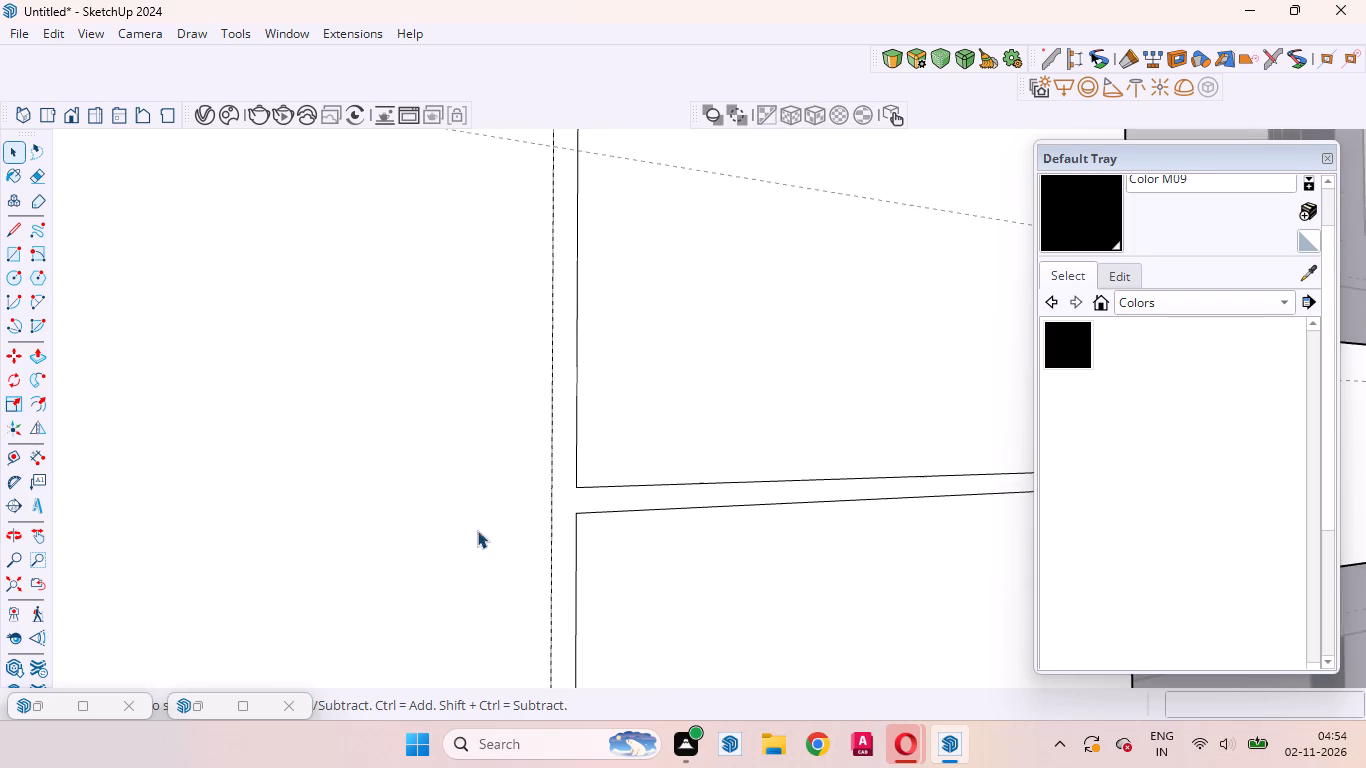
scroll(477, 530, down, 20)
scroll(477, 530, down, 6)
scroll(402, 495, down, 6)
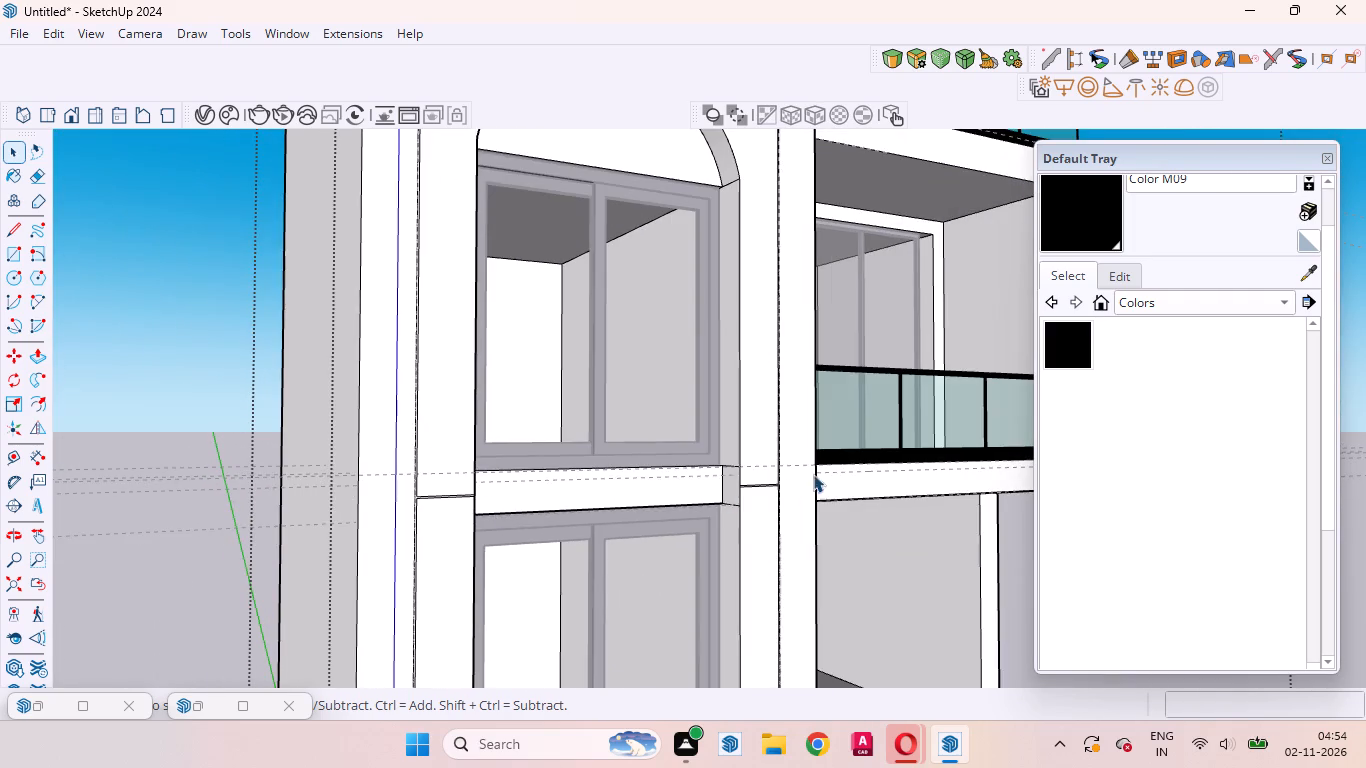
scroll(846, 466, up, 20)
scroll(846, 466, up, 9)
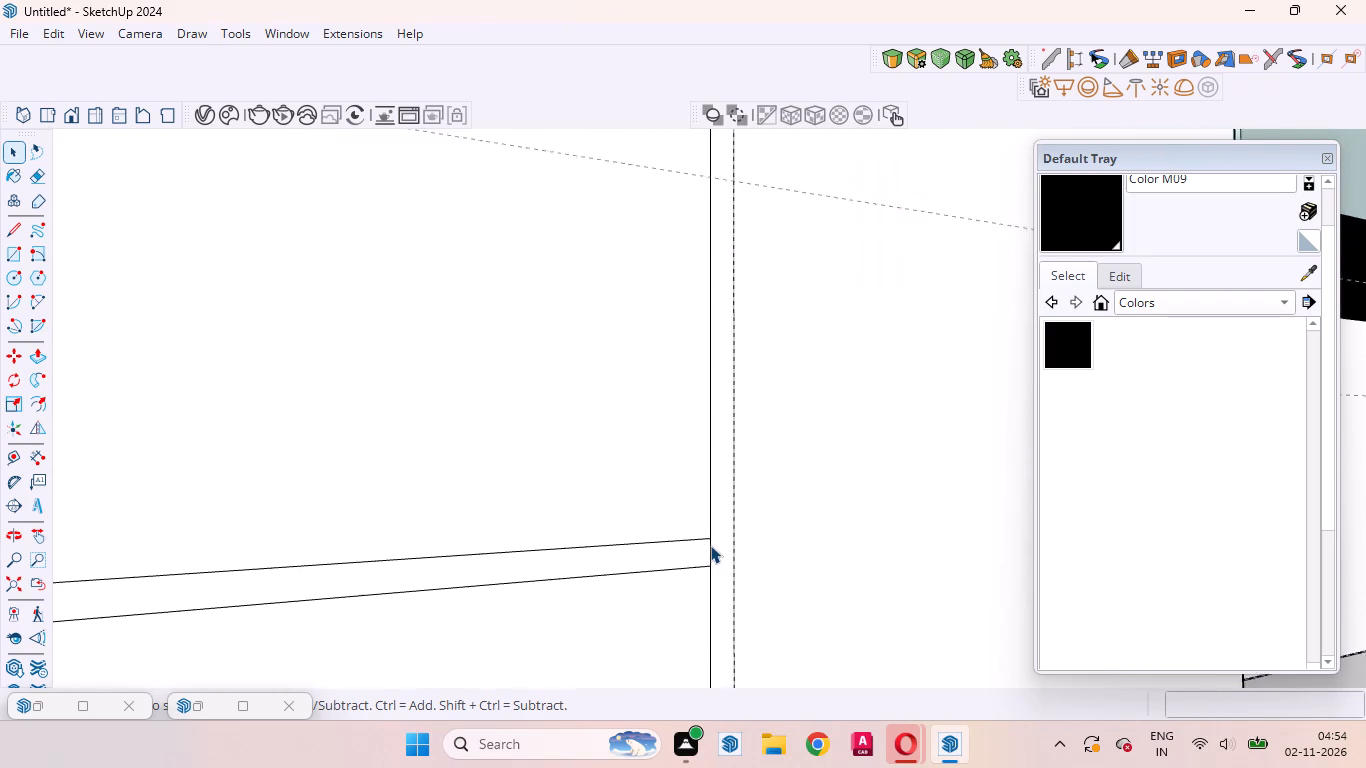
click(710, 545)
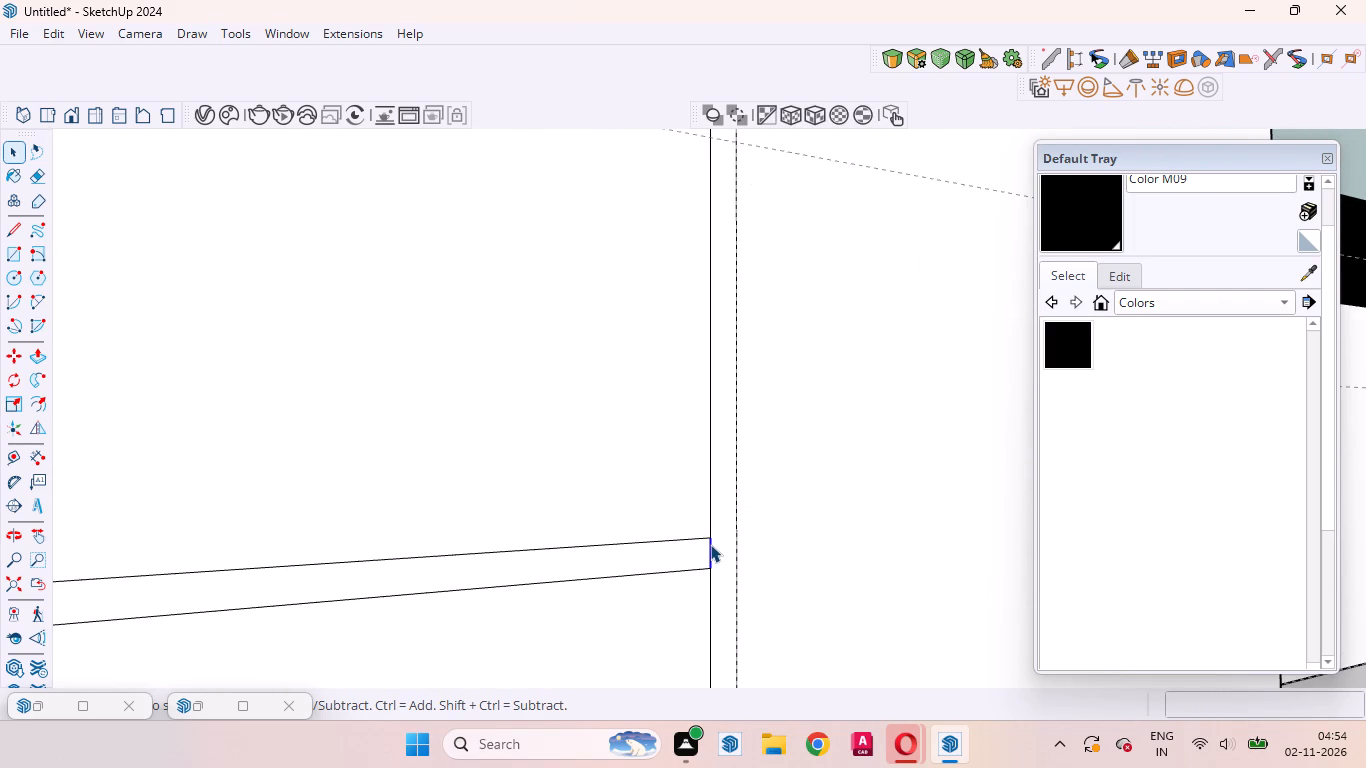
key(Delete)
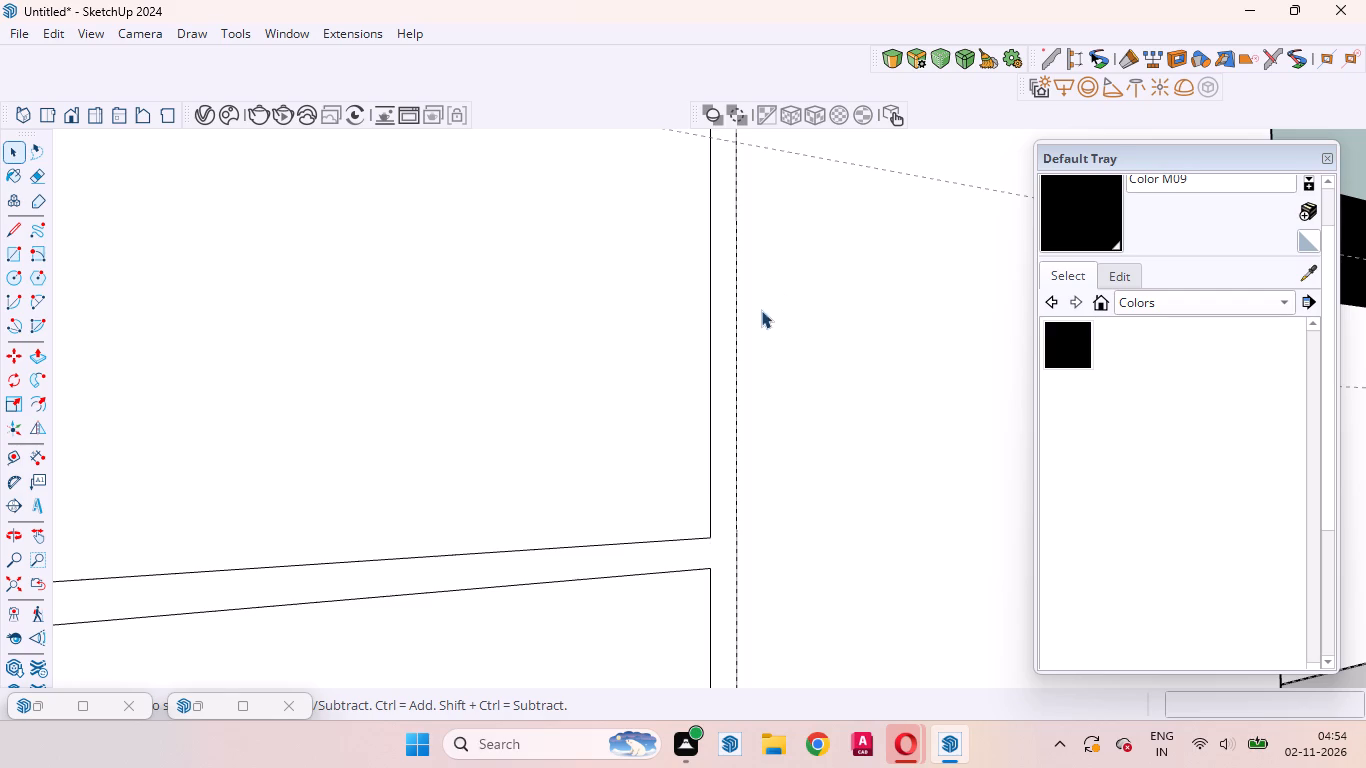
Push the connected groove face on the arched block's front 12 mm into the wall with Push/Pull.
scroll(737, 409, up, 8)
click(713, 489)
scroll(775, 416, down, 13)
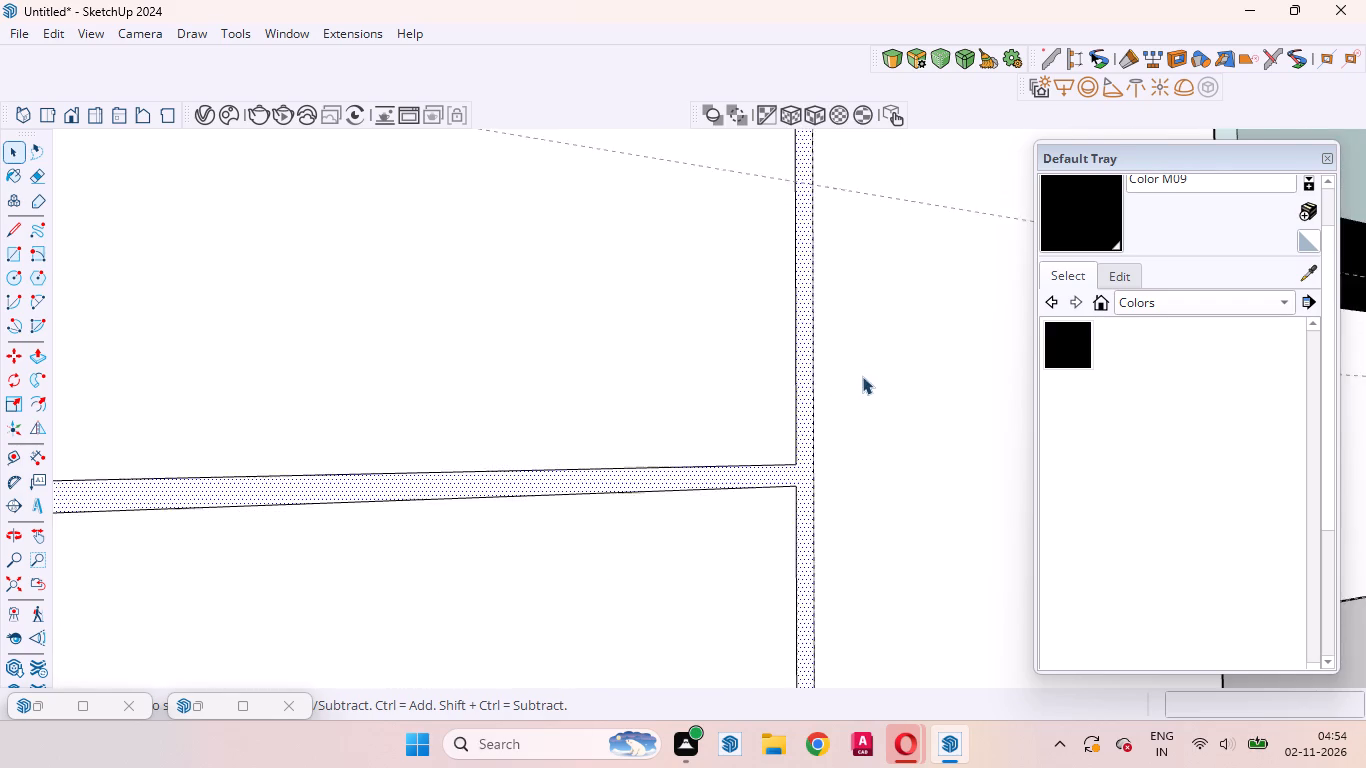
scroll(862, 376, down, 20)
scroll(862, 376, down, 5)
middle_drag(849, 509, 749, 648)
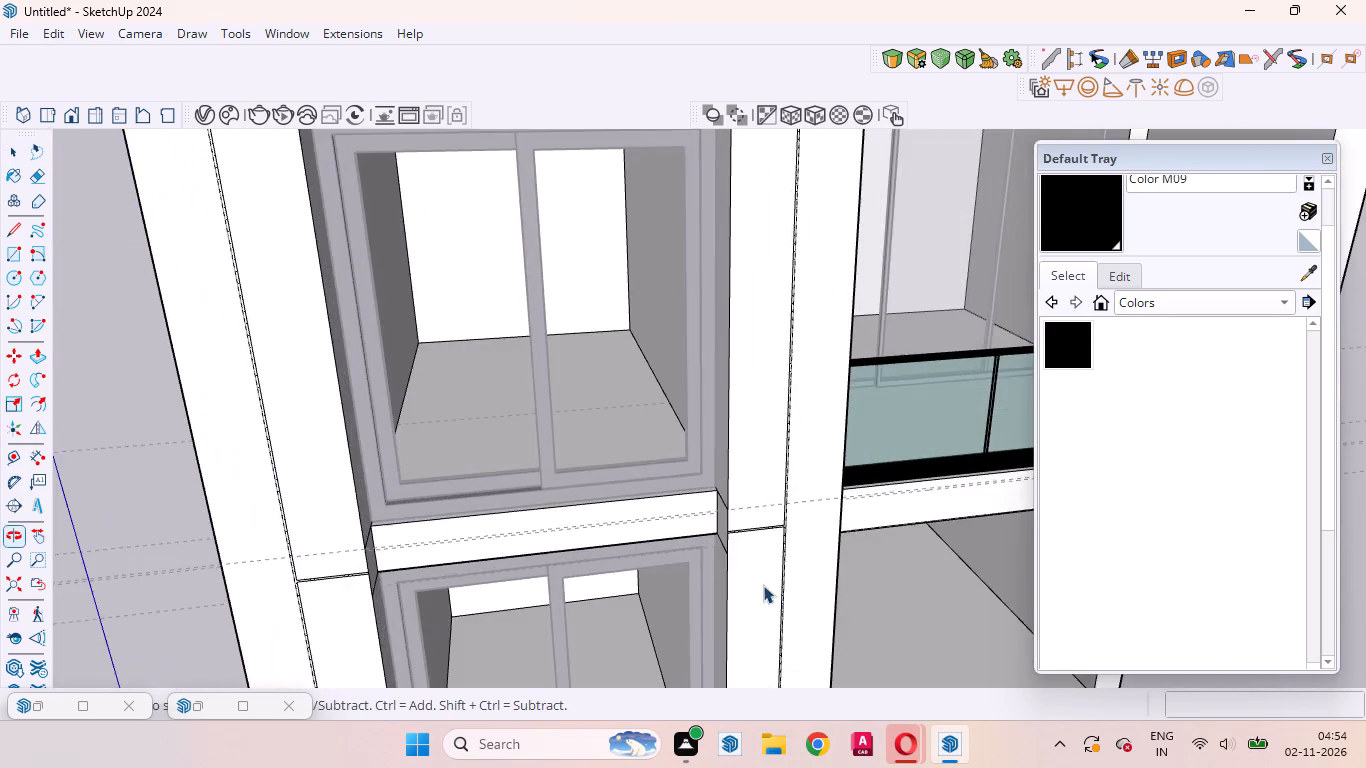
scroll(769, 590, down, 10)
scroll(752, 293, up, 20)
scroll(752, 293, up, 2)
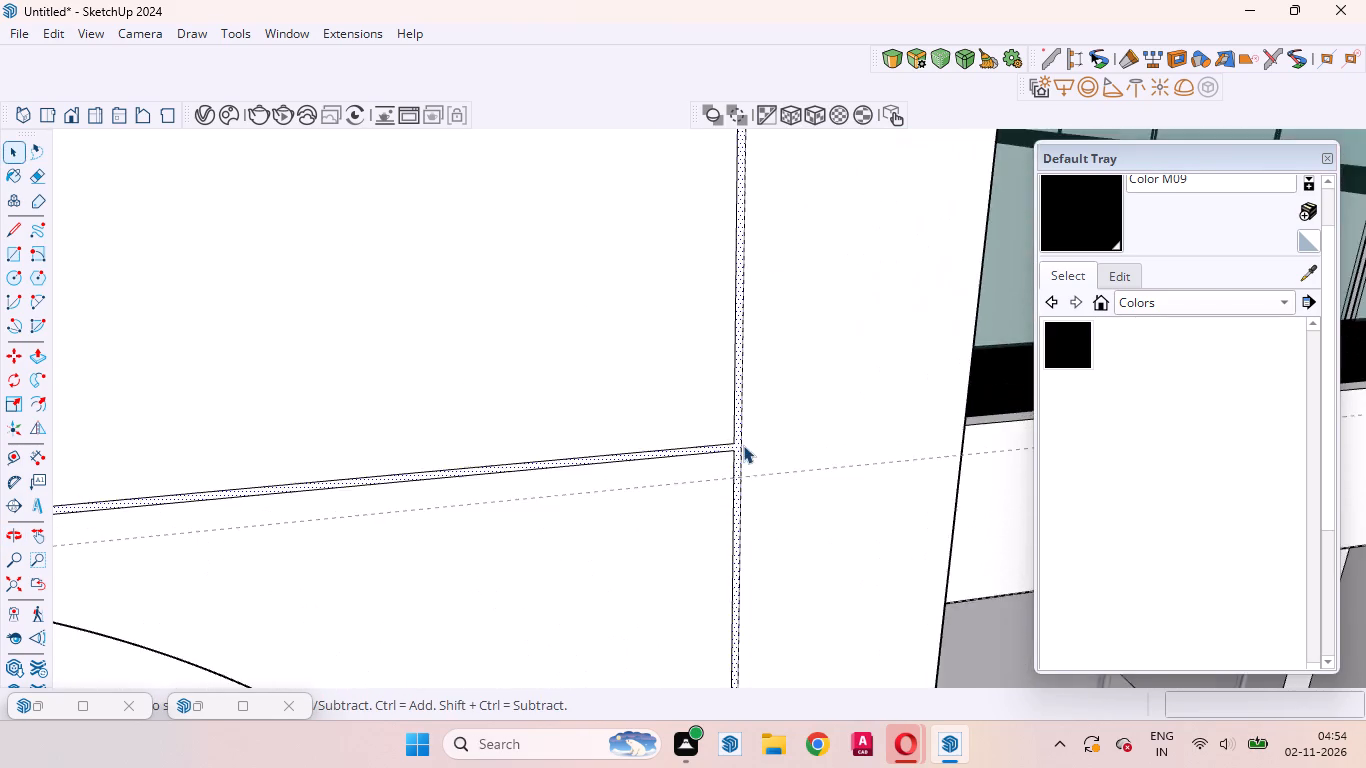
scroll(743, 445, up, 10)
scroll(784, 437, down, 20)
scroll(784, 437, down, 8)
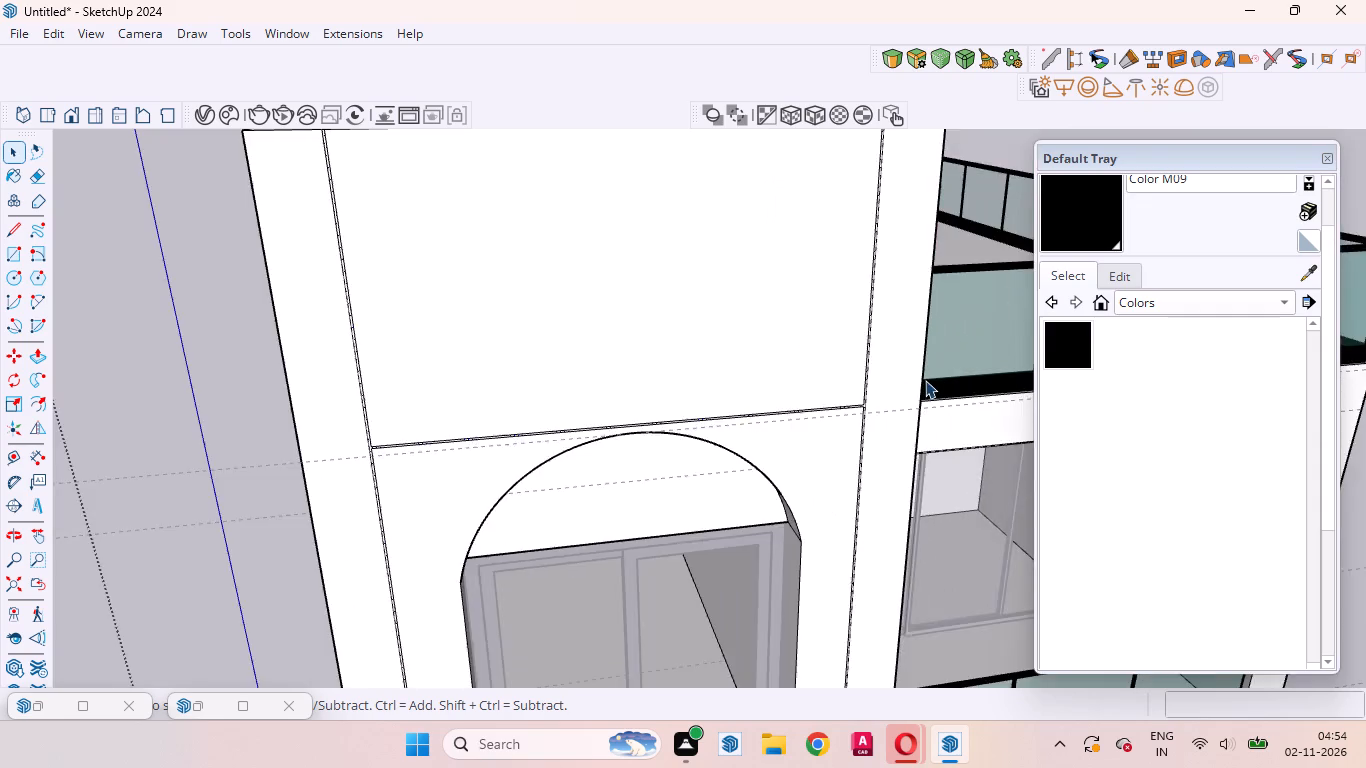
scroll(925, 380, down, 4)
scroll(660, 433, down, 10)
scroll(676, 534, up, 7)
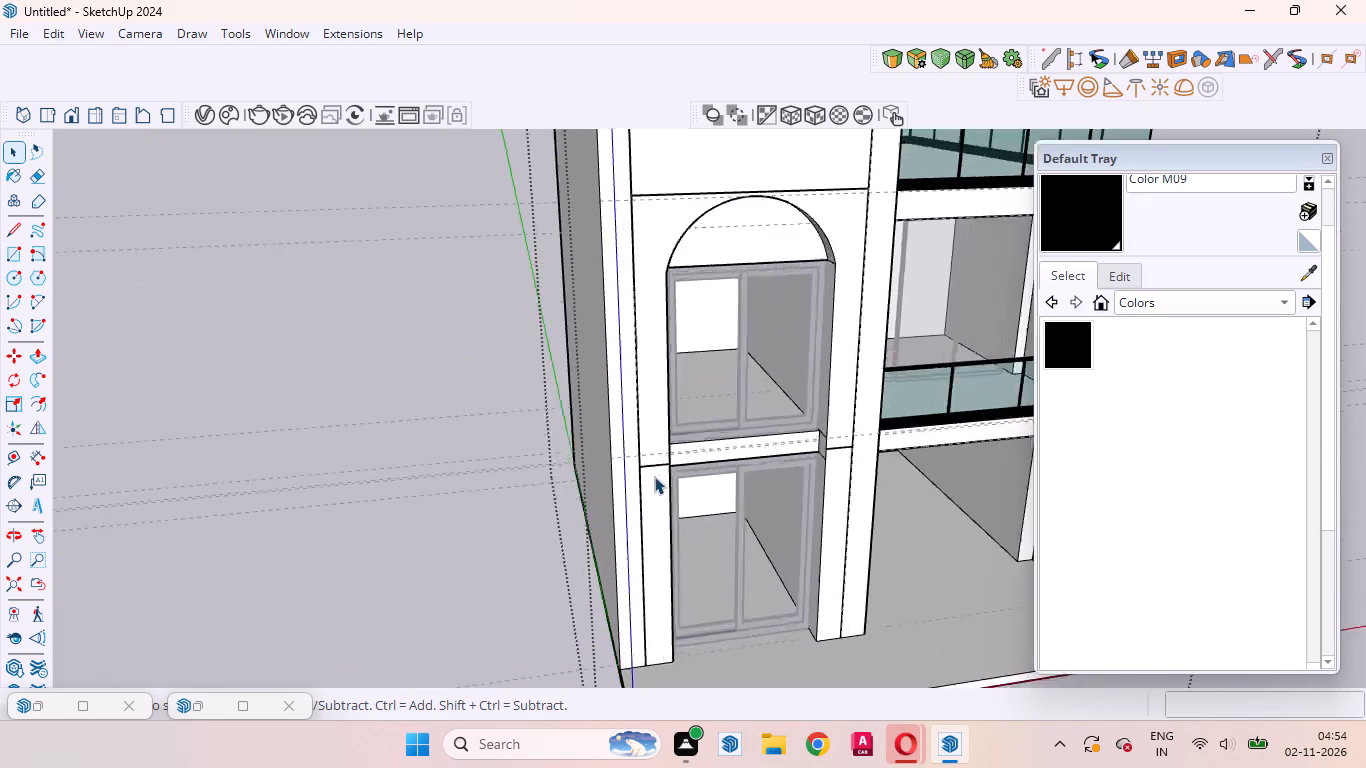
scroll(654, 476, up, 20)
scroll(654, 476, up, 10)
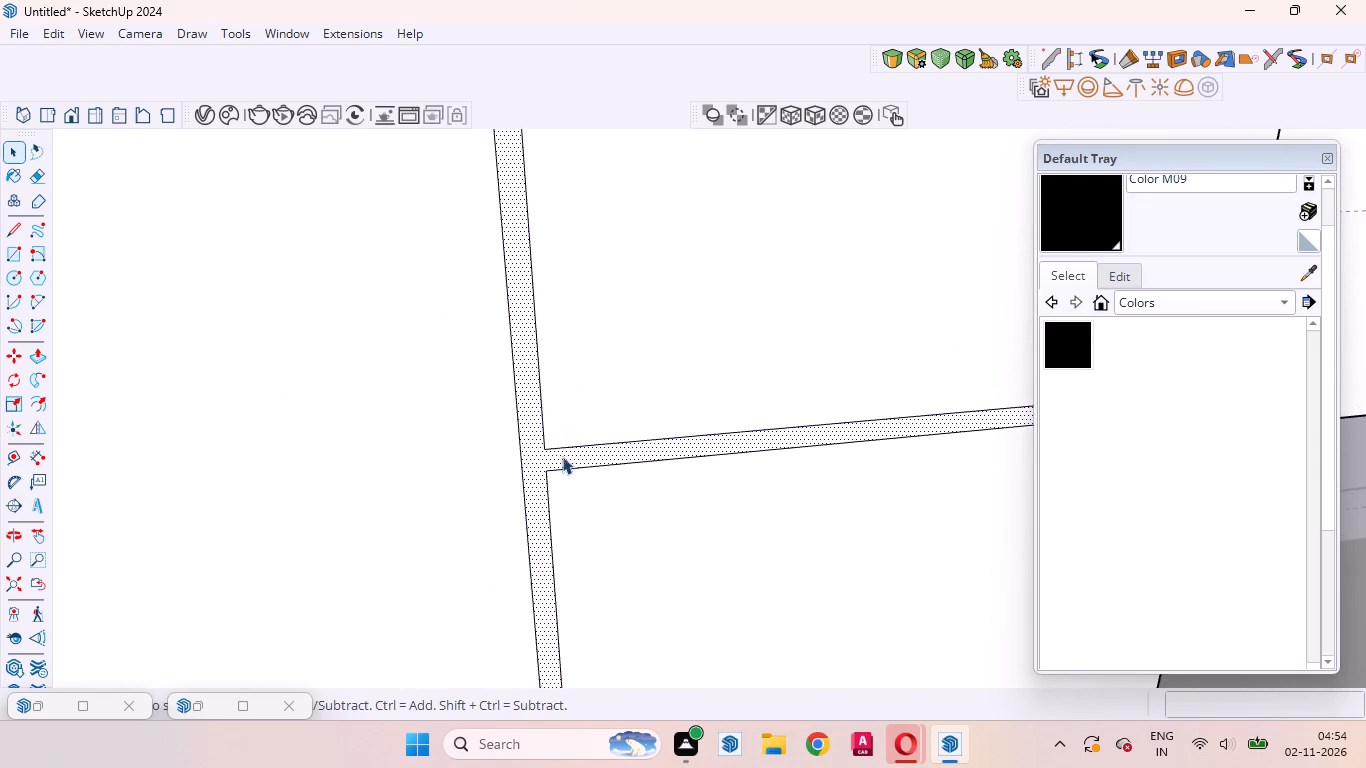
scroll(562, 456, up, 7)
middle_drag(519, 454, 701, 572)
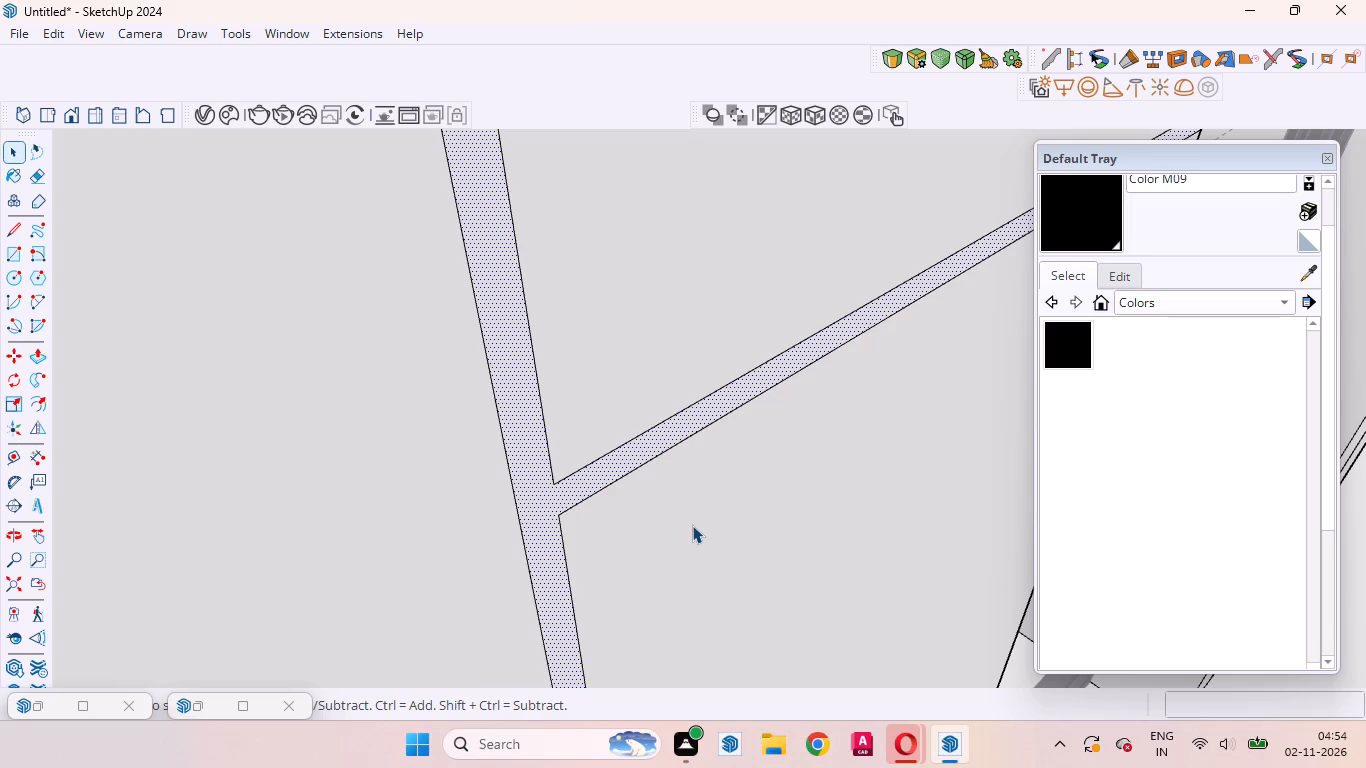
key(p)
scroll(455, 507, up, 9)
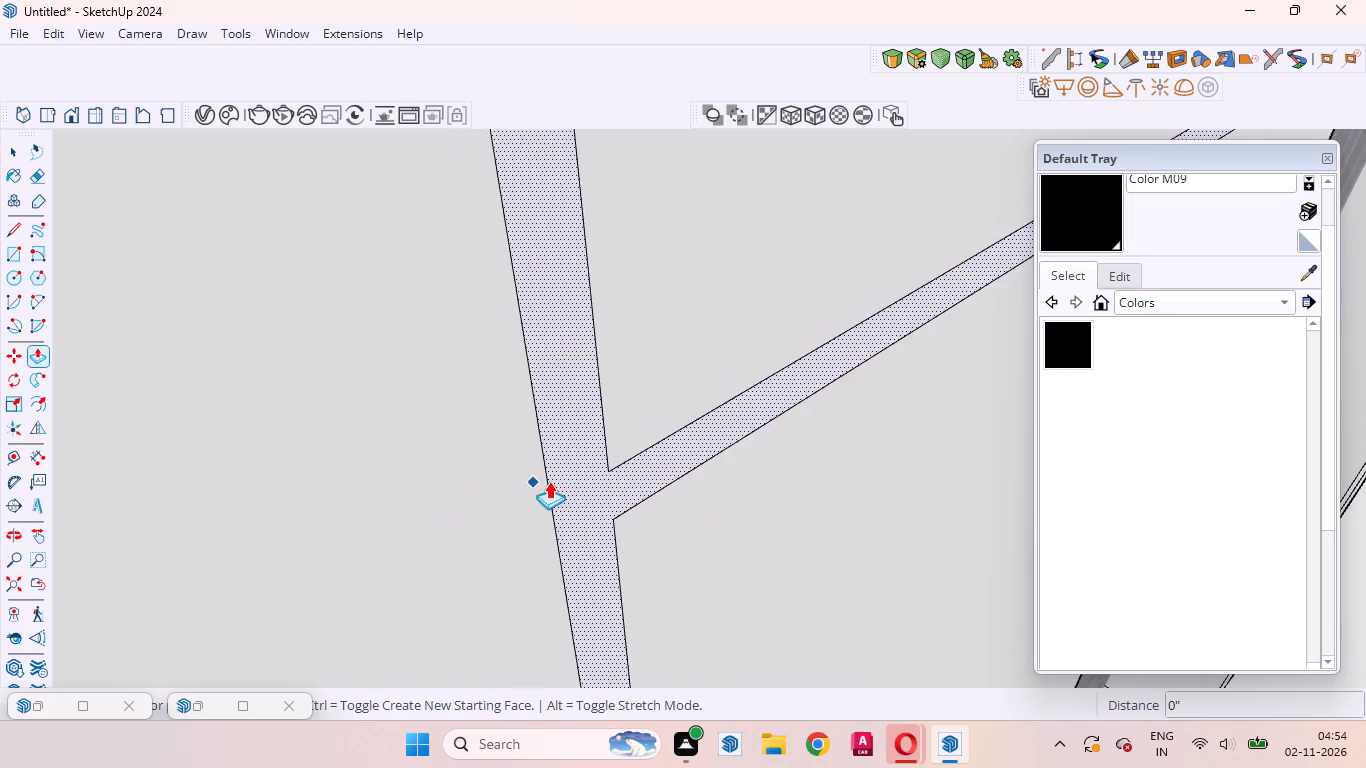
drag(665, 497, 646, 491)
text(12mm)
key(Return)
key(space)
Examine the grooved front face from several angles, leaving the group's edit mode.
scroll(598, 544, down, 20)
scroll(598, 544, down, 2)
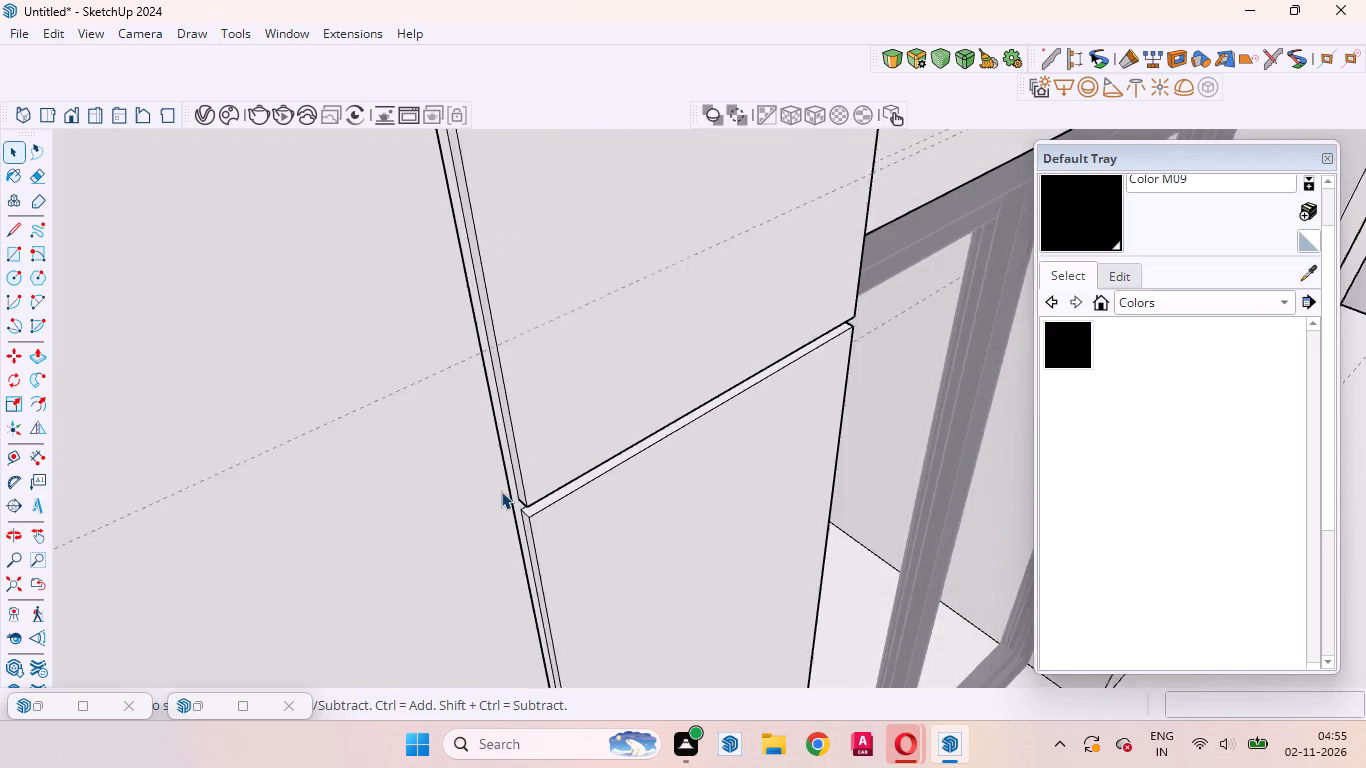
scroll(501, 491, down, 19)
middle_drag(673, 556, 484, 439)
scroll(545, 504, down, 2)
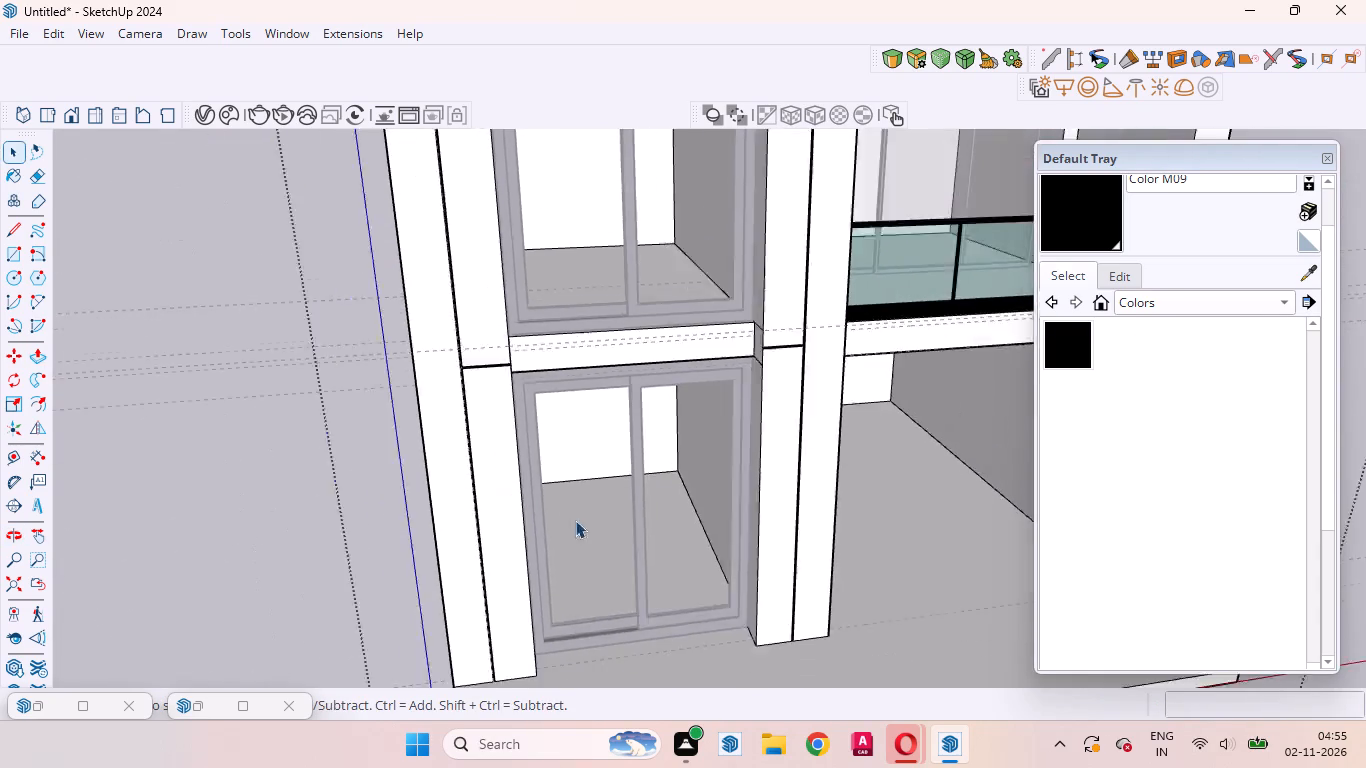
scroll(575, 520, down, 9)
middle_drag(665, 538, 458, 313)
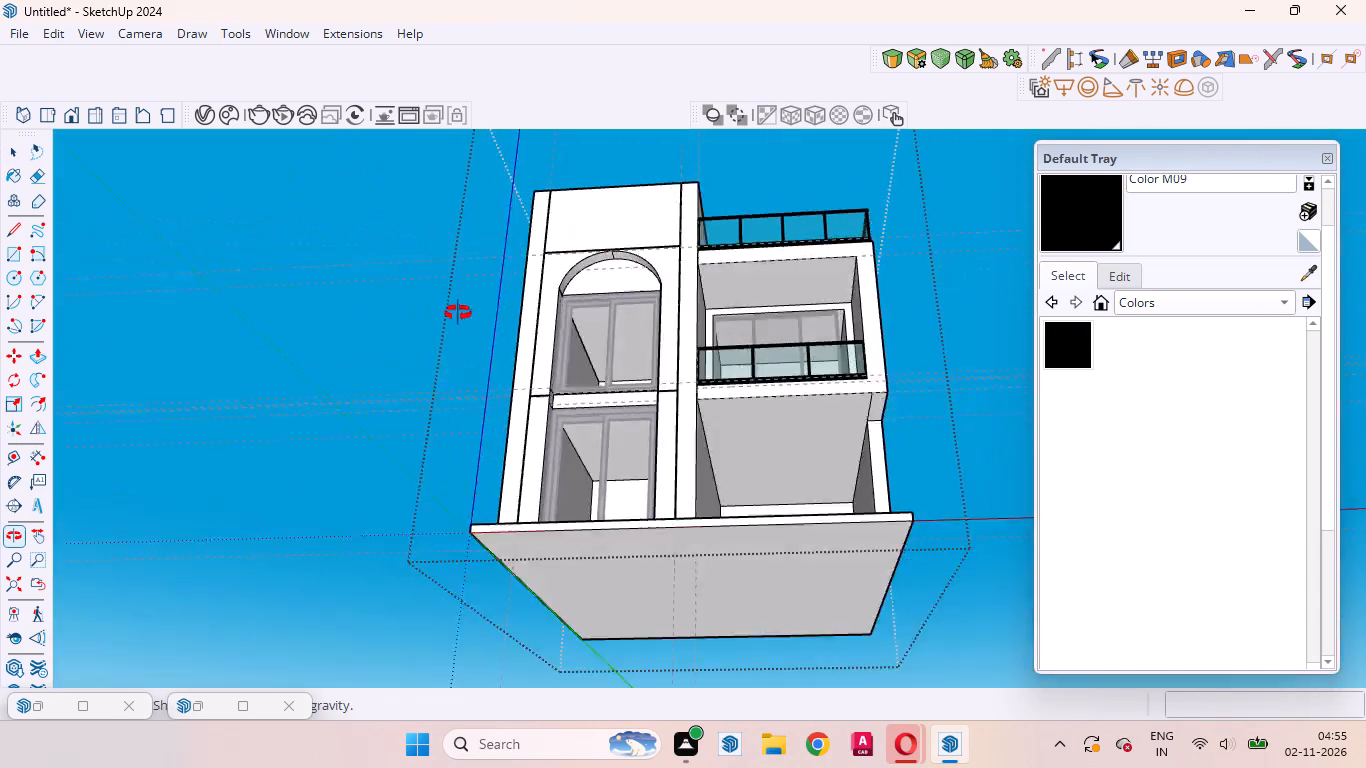
middle_drag(458, 313, 444, 363)
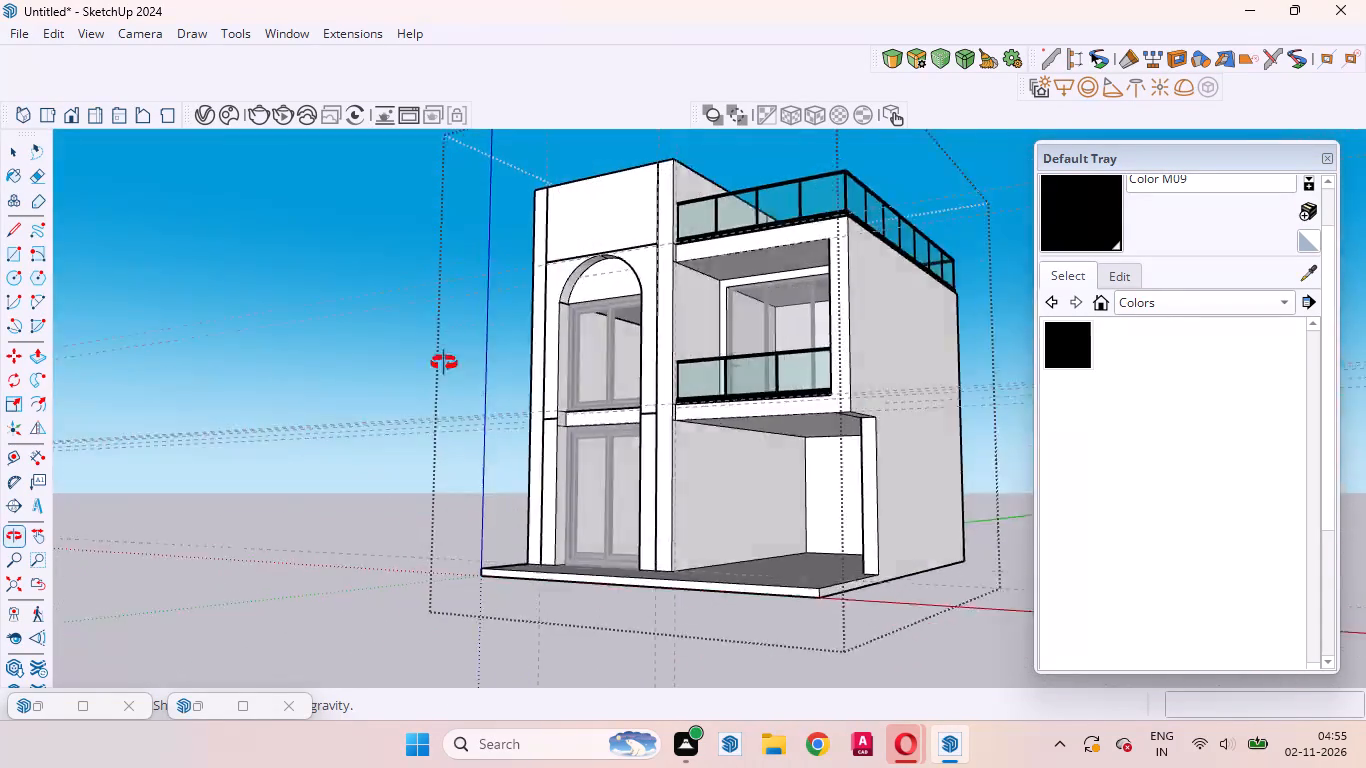
middle_drag(444, 363, 521, 557)
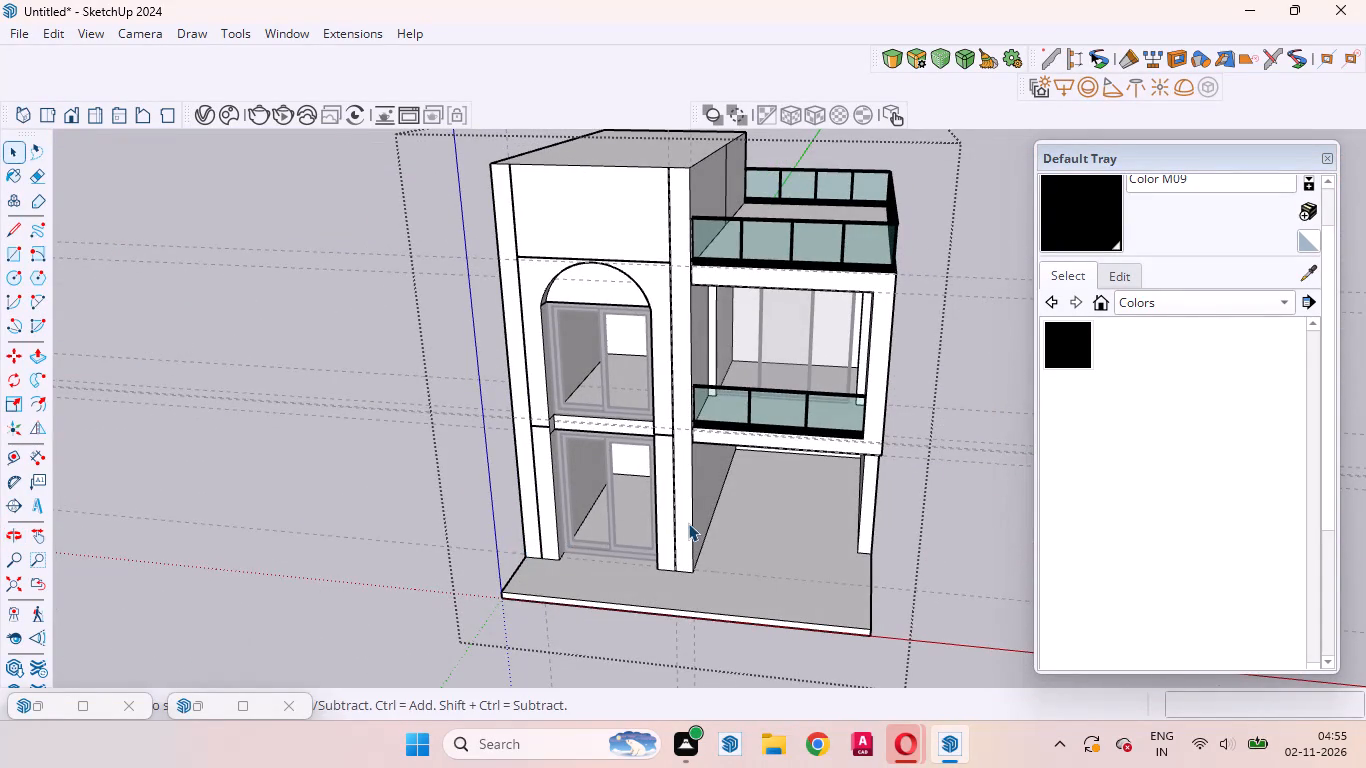
click(1000, 466)
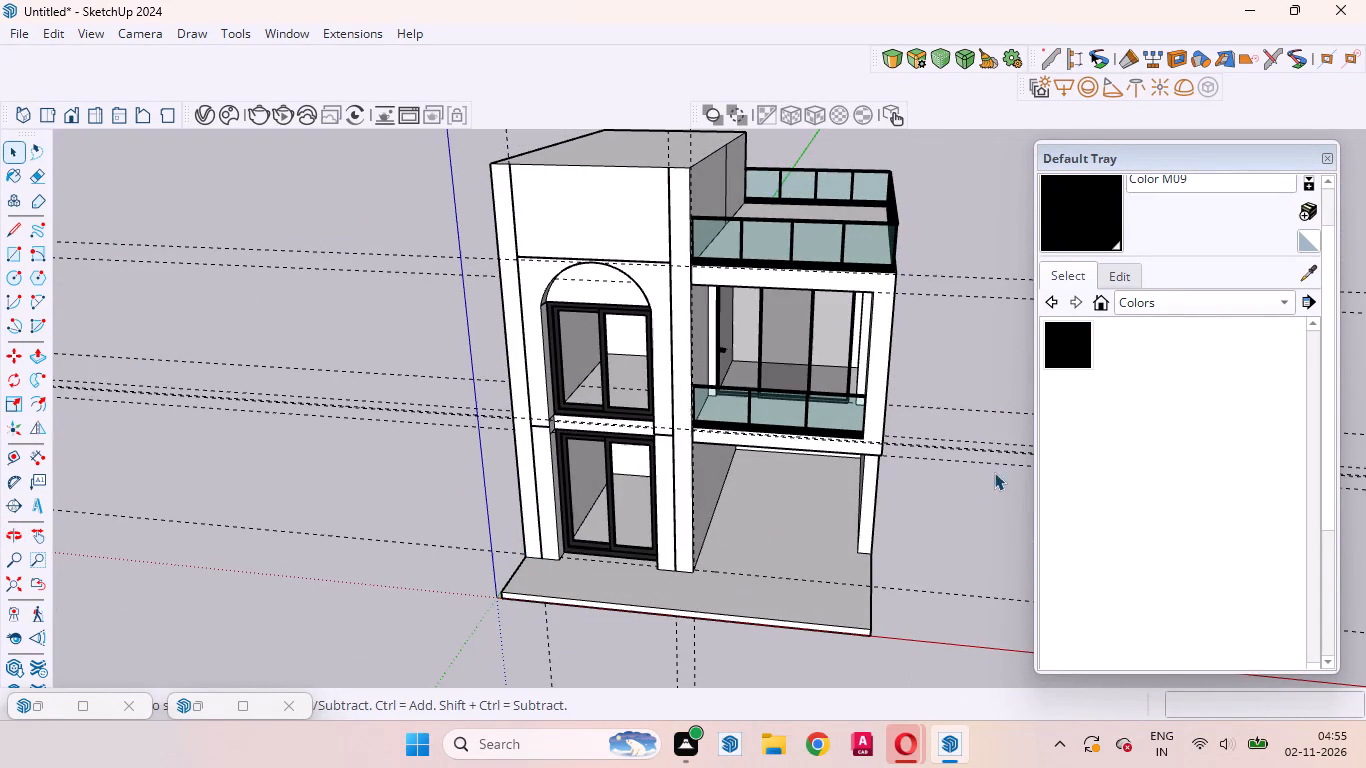
scroll(678, 387, up, 5)
middle_drag(615, 563, 732, 466)
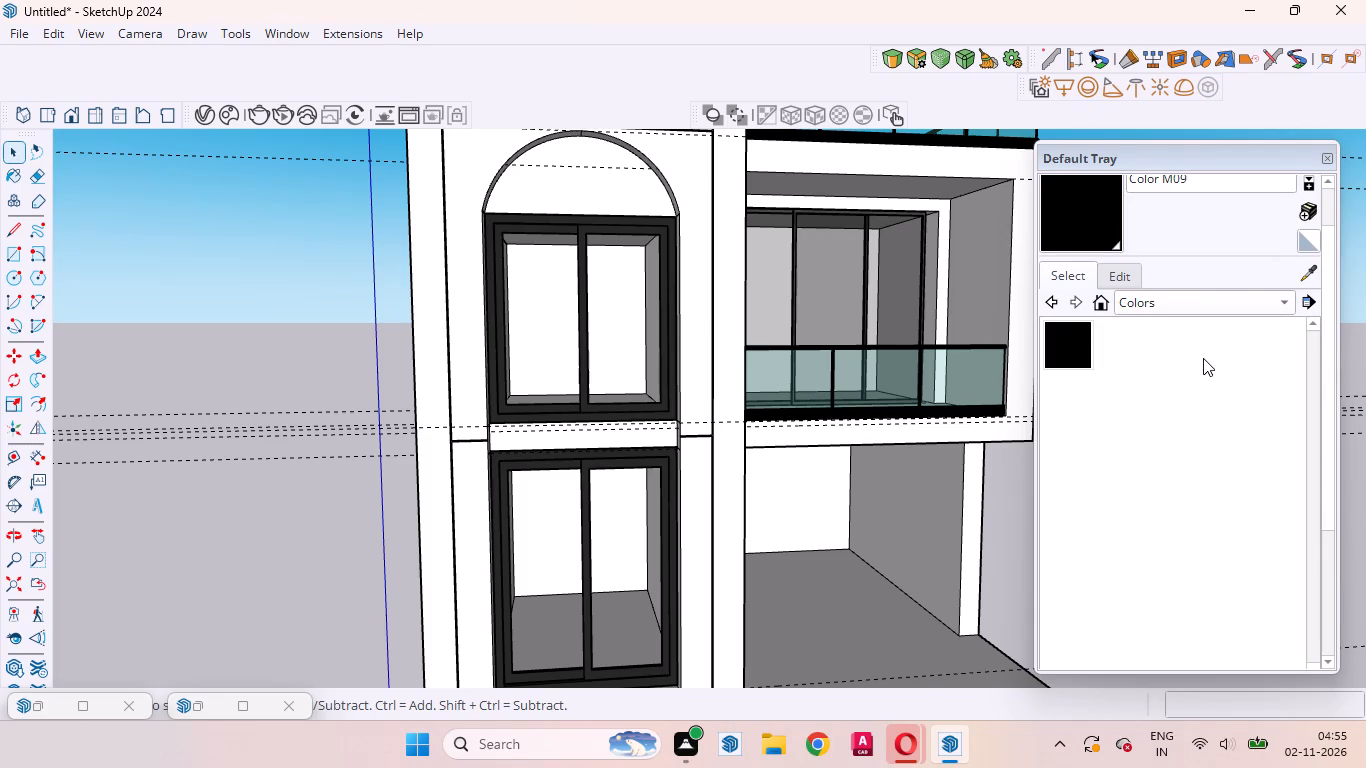
Create a new material using the beige marble image 9f2dae06d8720f2bc4f292c3ba3d8cc5.jpg from Downloads as its texture.
click(1312, 214)
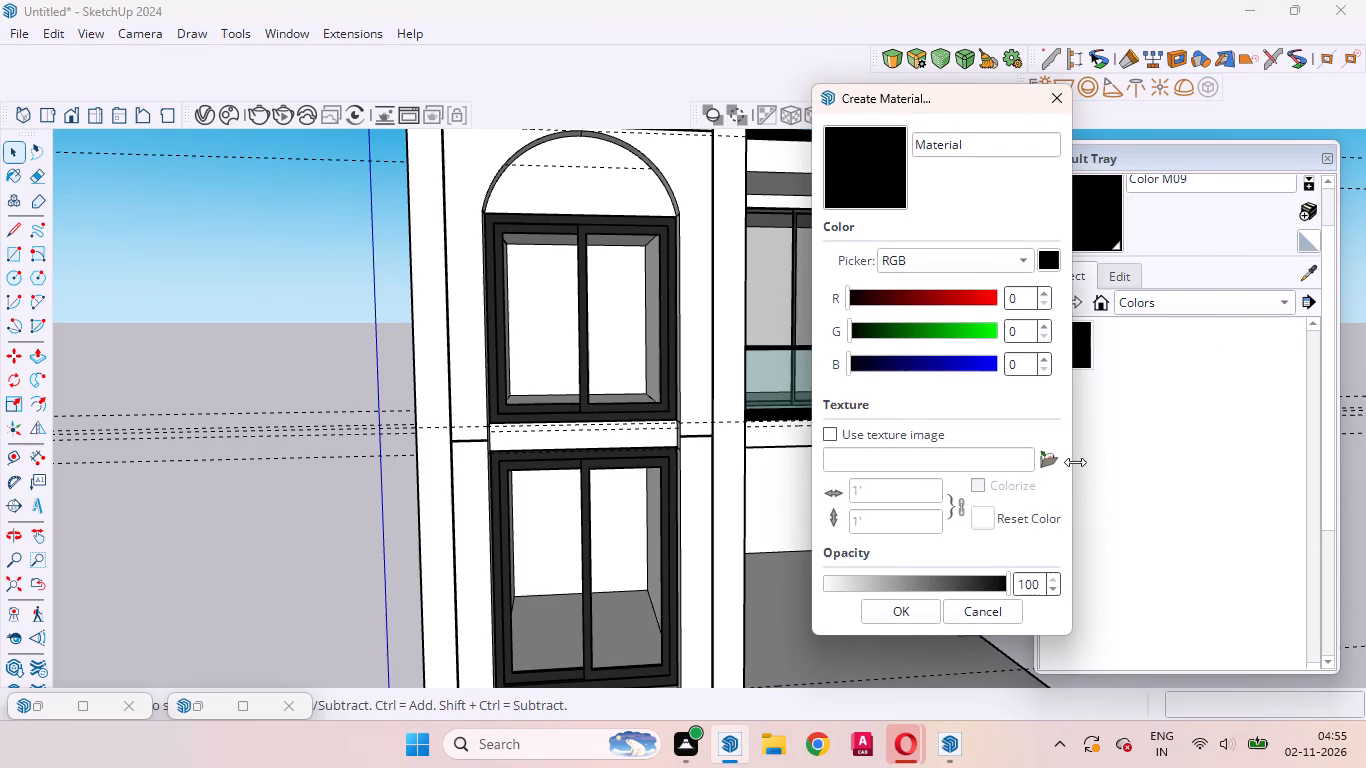
click(1055, 459)
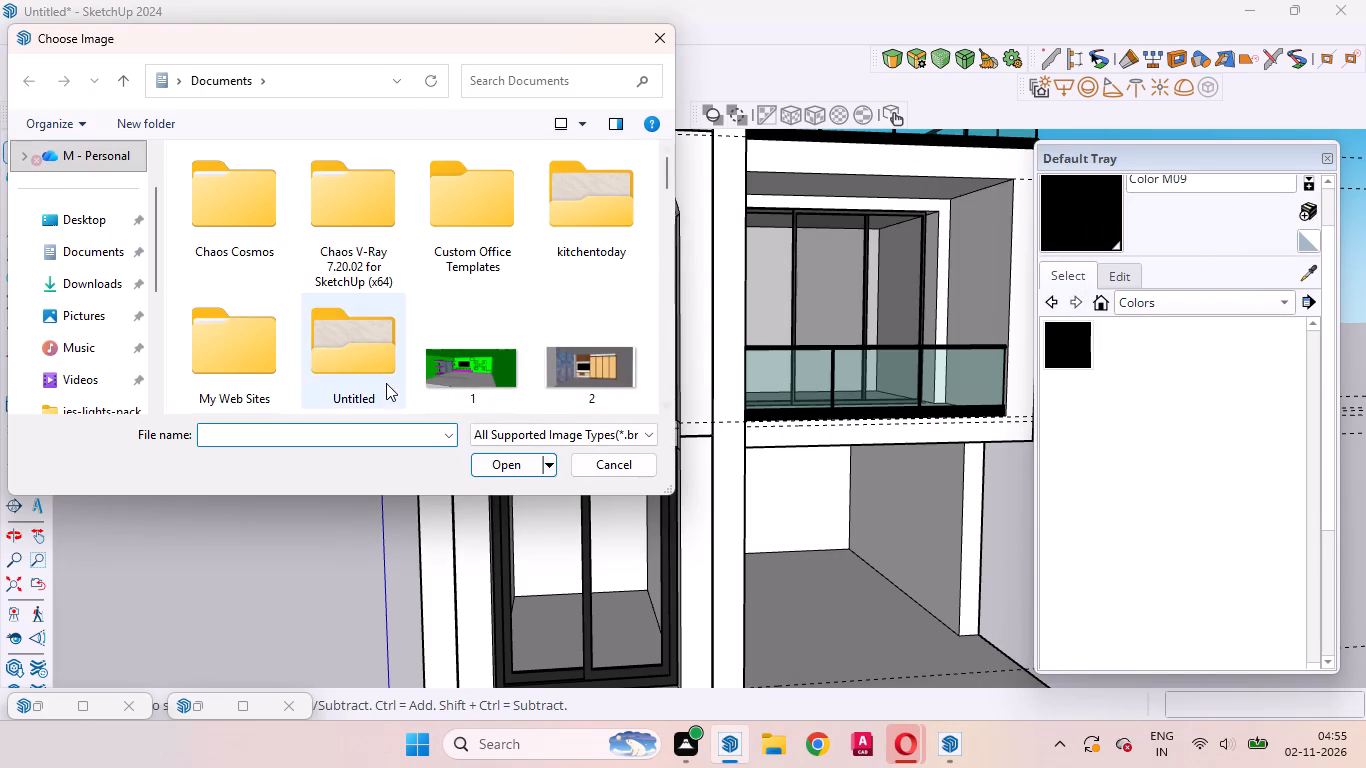
click(93, 274)
scroll(438, 249, down, 3)
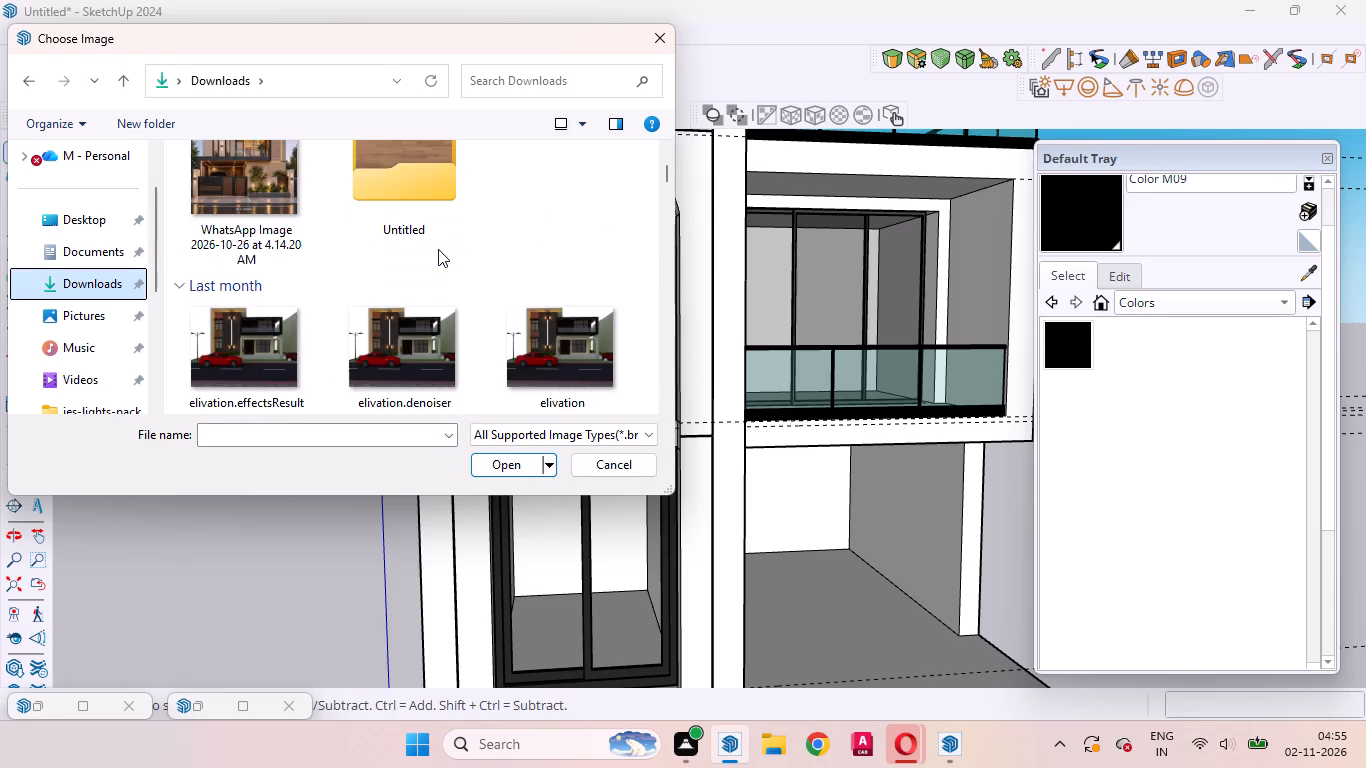
scroll(439, 255, down, 3)
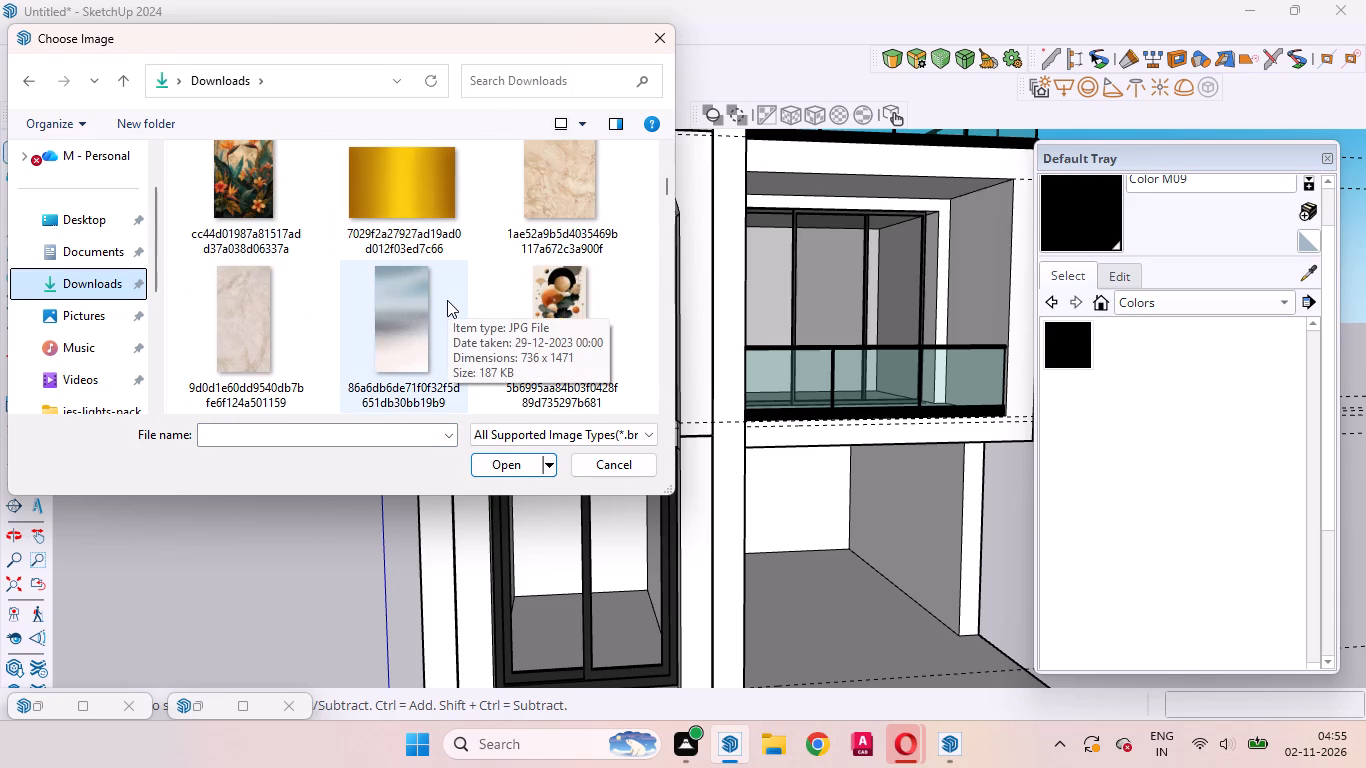
scroll(463, 278, down, 3)
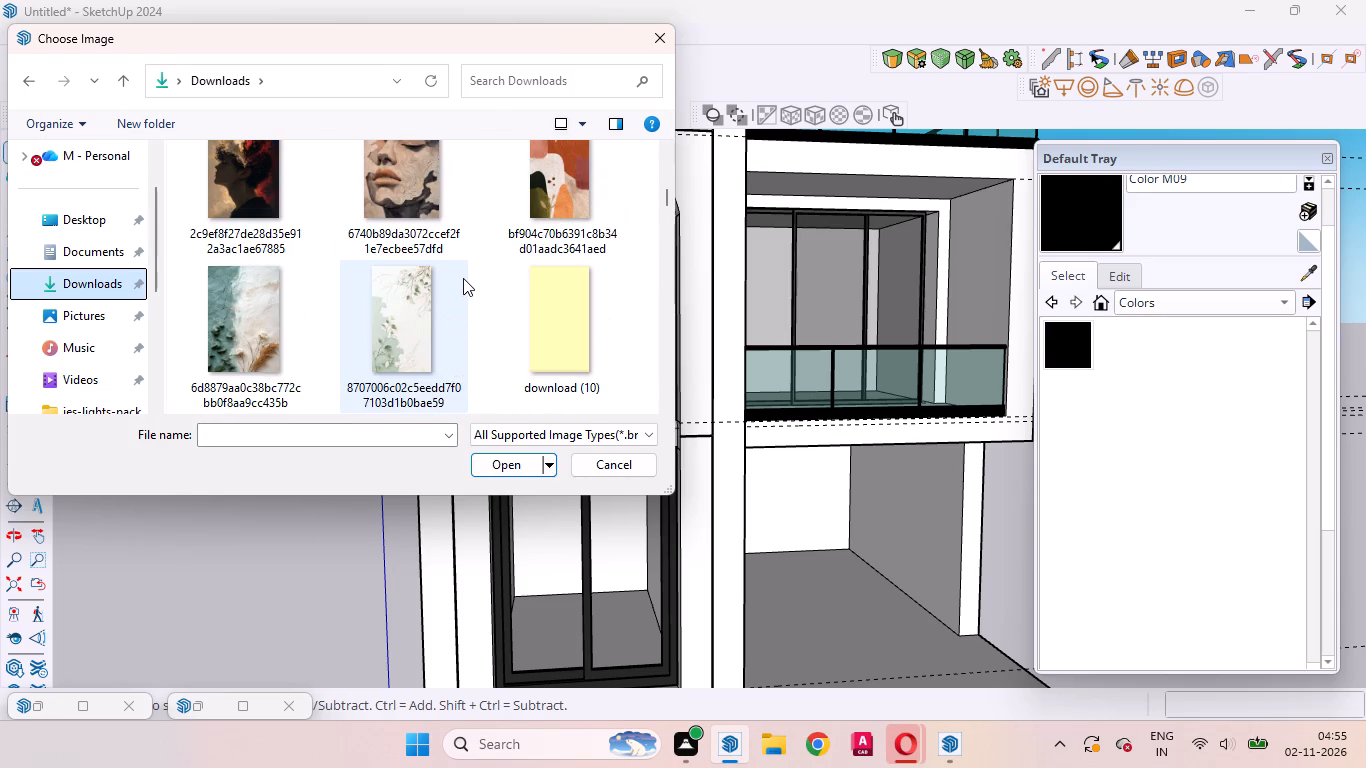
scroll(463, 278, down, 2)
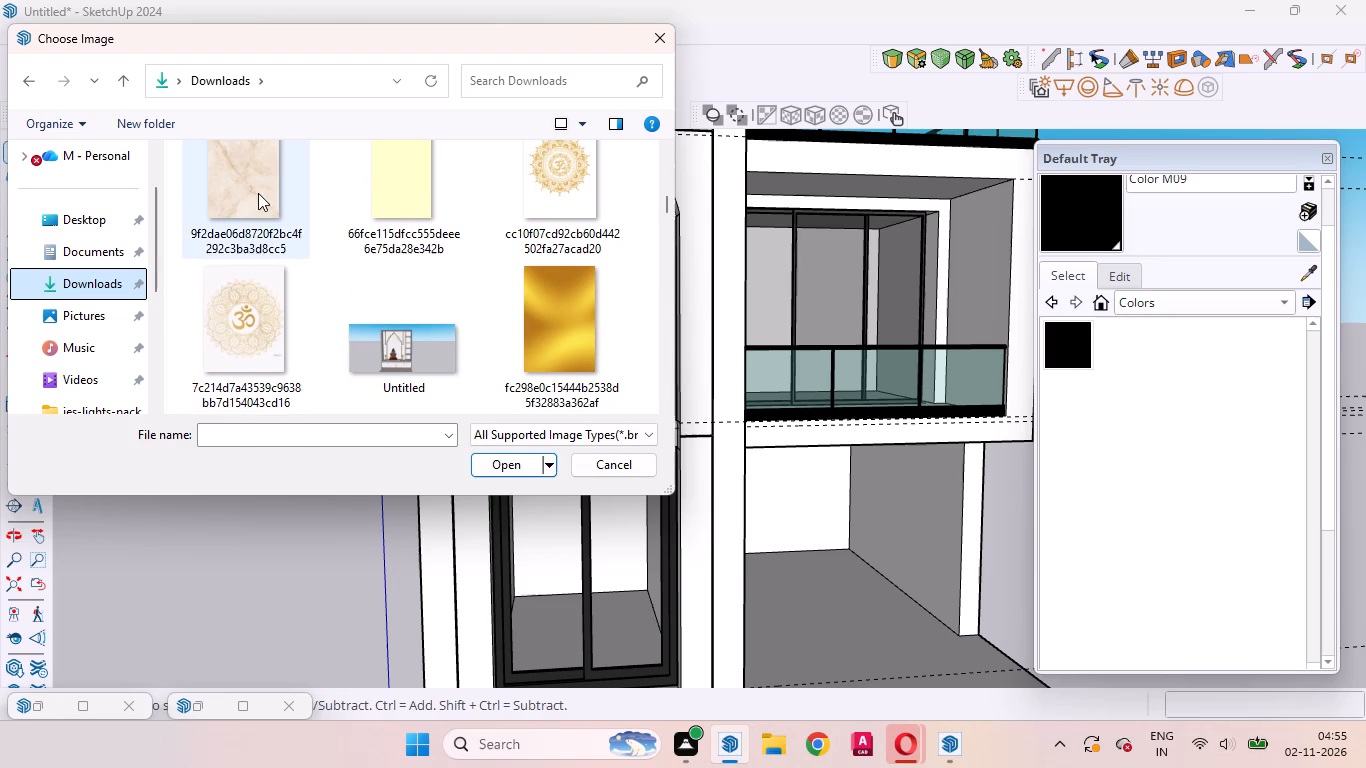
click(258, 193)
click(515, 463)
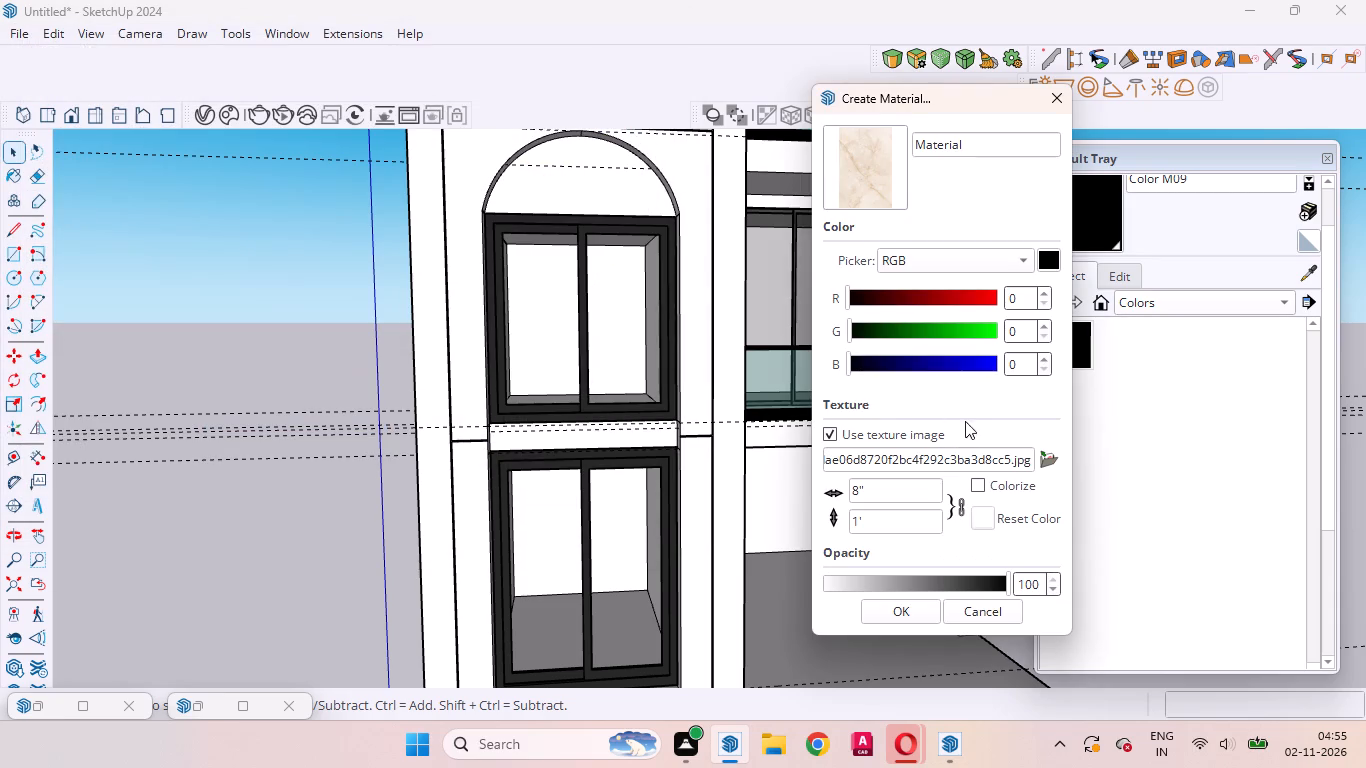
click(895, 616)
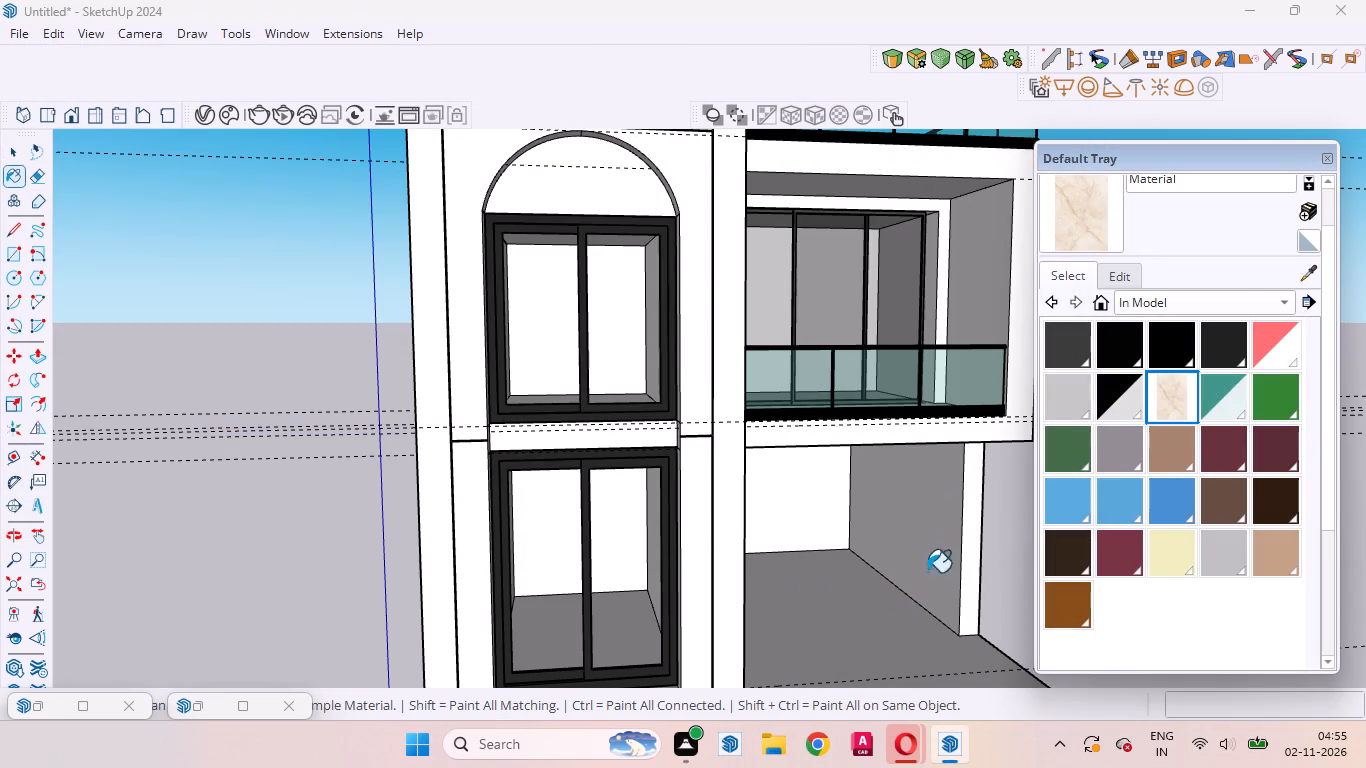
Open the house group for editing and paint the upper front panel above the arch with the beige marble material.
click(14, 153)
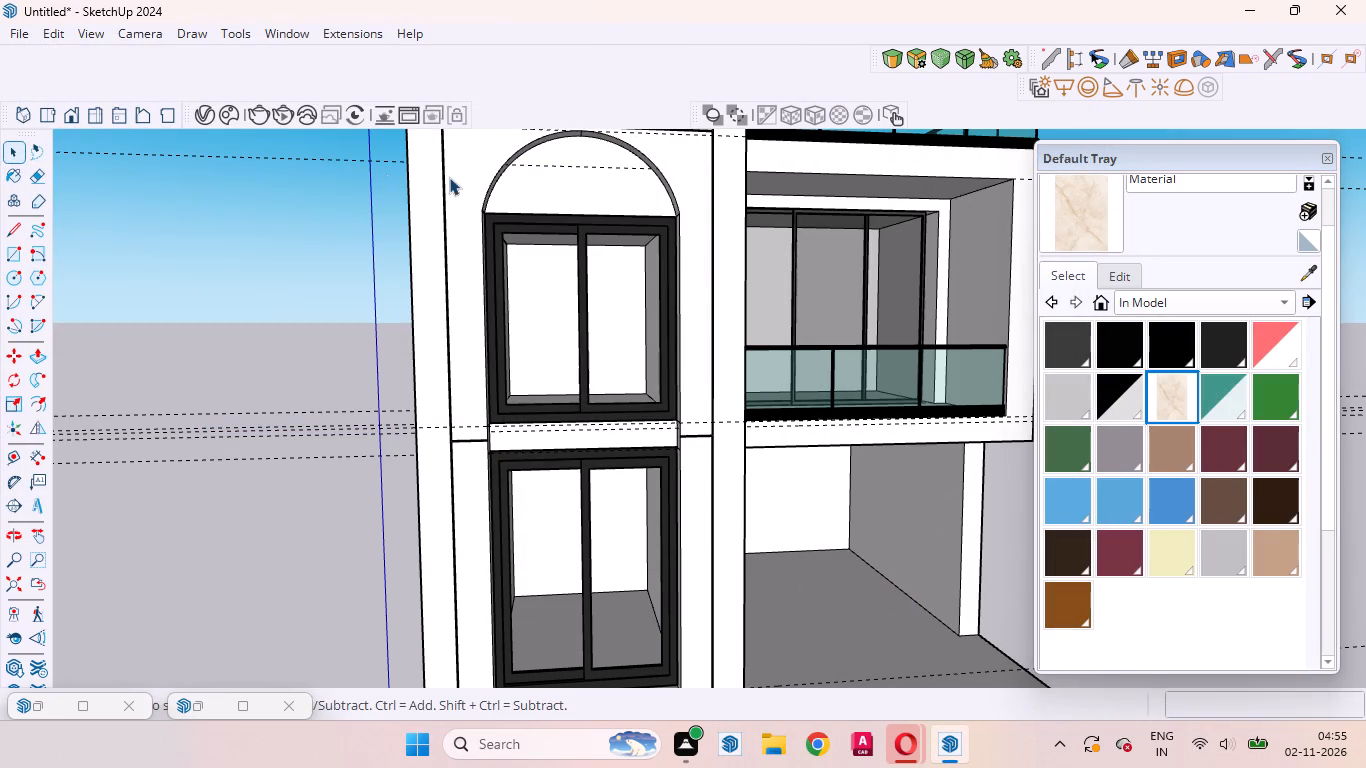
scroll(463, 177, up, 4)
click(464, 187)
middle_drag(564, 502, 600, 687)
scroll(614, 611, down, 6)
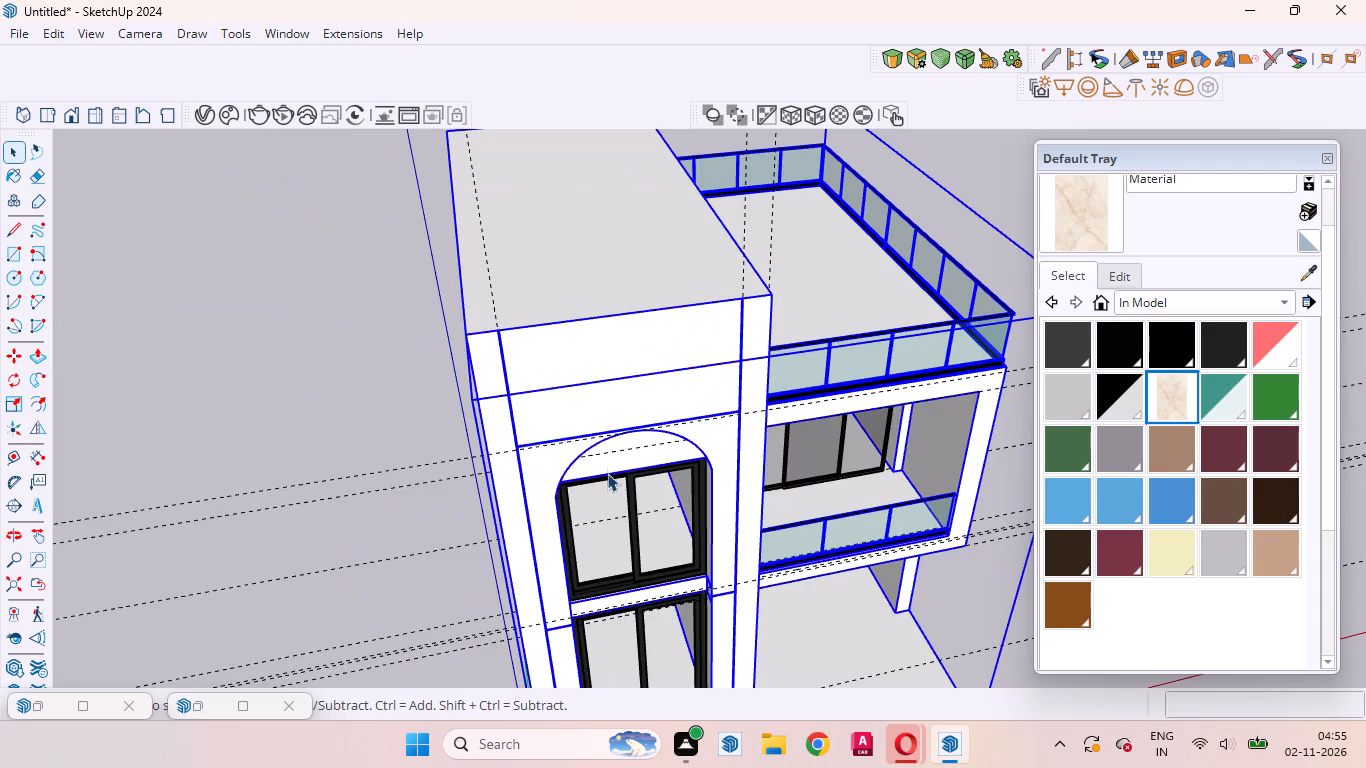
double_click(579, 393)
click(608, 372)
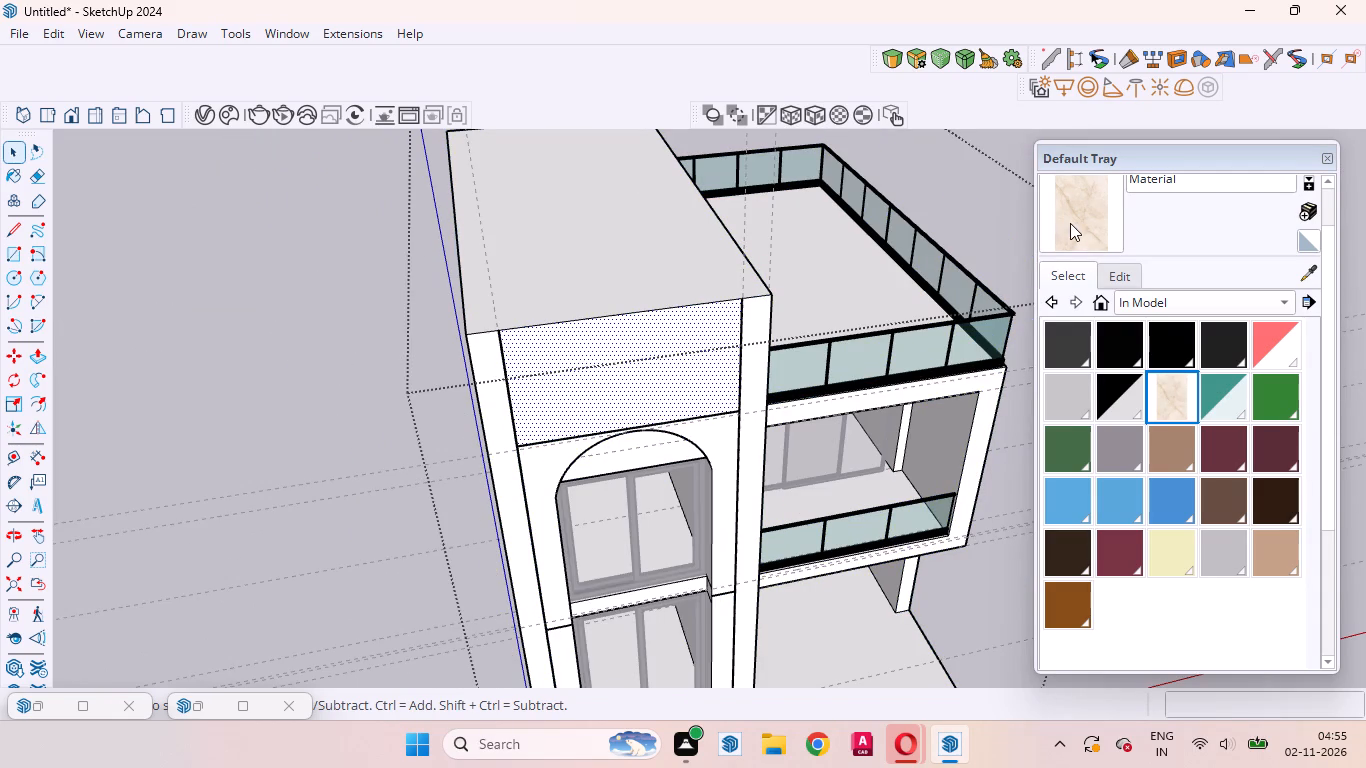
click(1070, 223)
scroll(533, 404, up, 10)
click(567, 368)
Paint the floor and both side walls of the outer vertical groove beside the upper panel with the beige marble.
scroll(441, 339, up, 3)
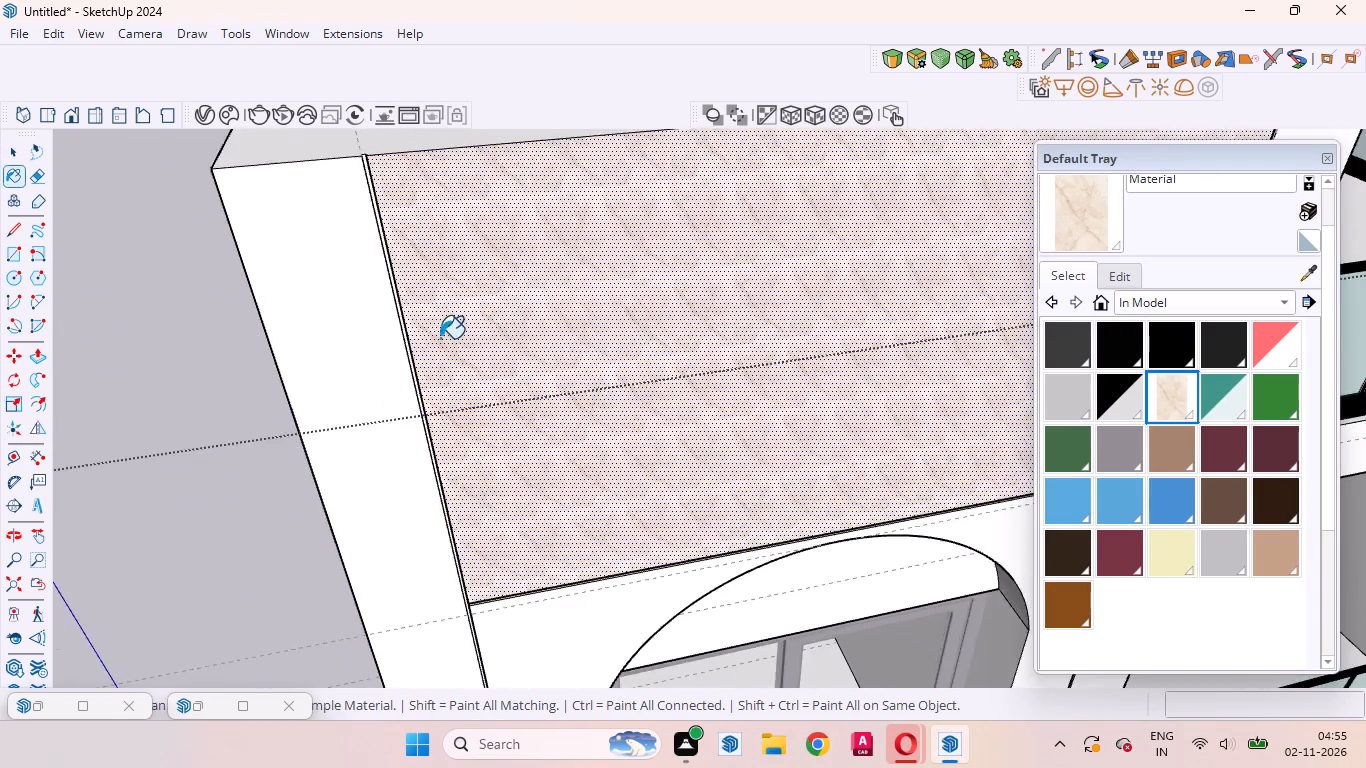
scroll(440, 338, up, 18)
scroll(398, 351, up, 4)
click(400, 350)
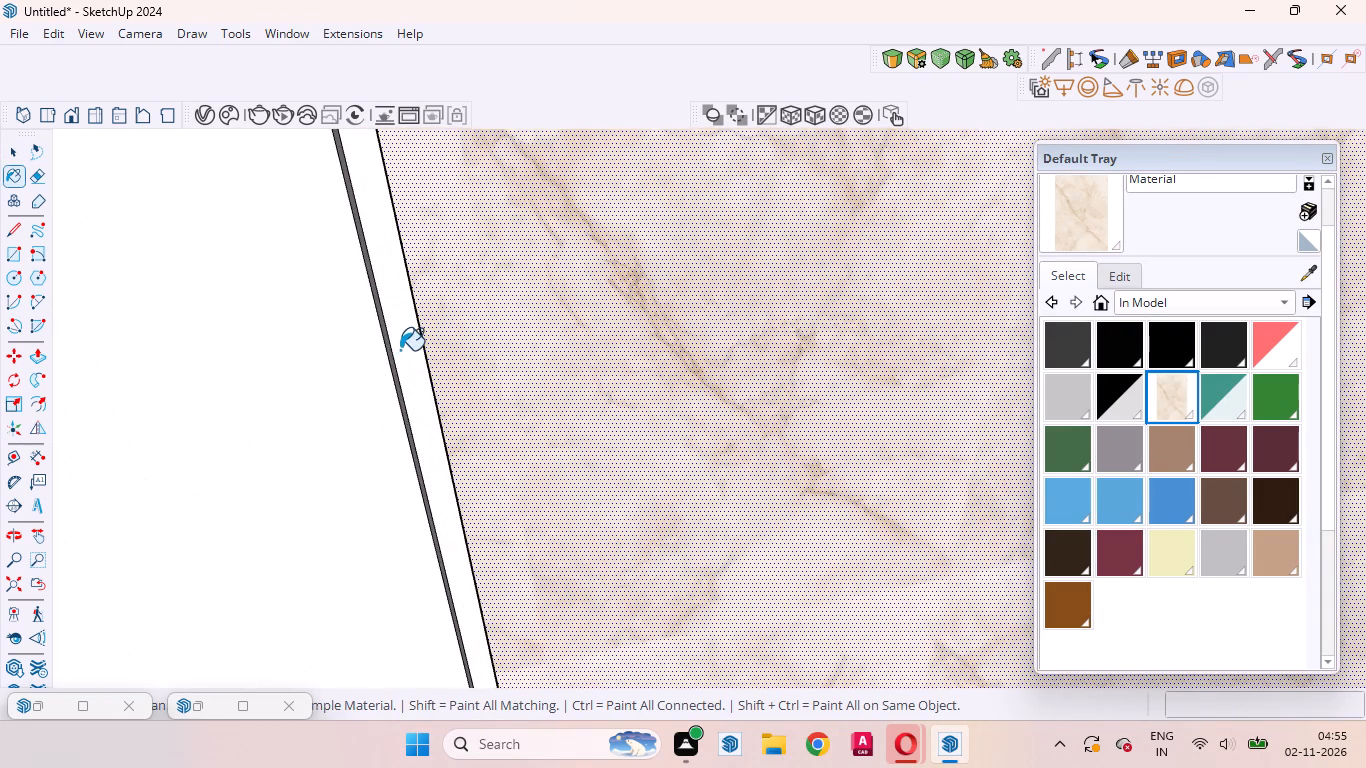
middle_drag(401, 350, 656, 319)
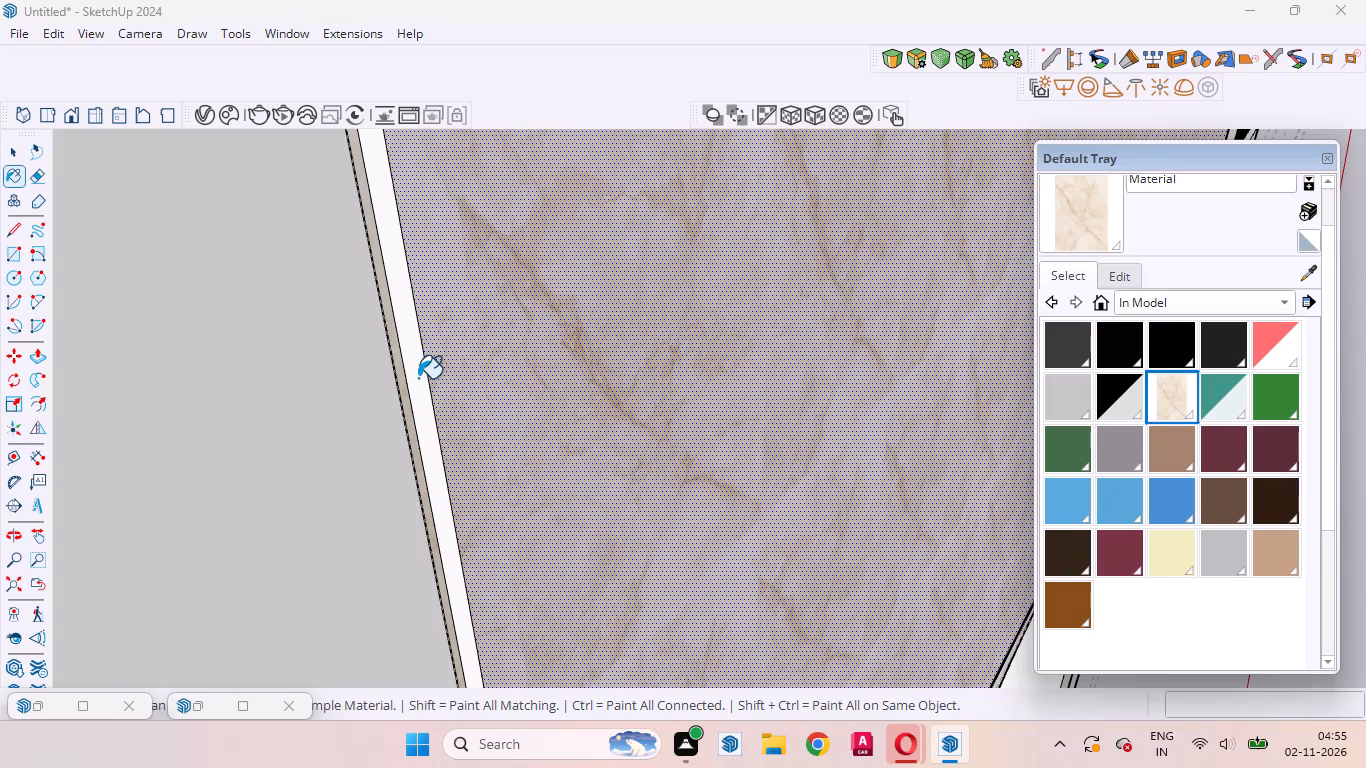
click(418, 378)
middle_drag(476, 392, 104, 394)
scroll(388, 315, up, 7)
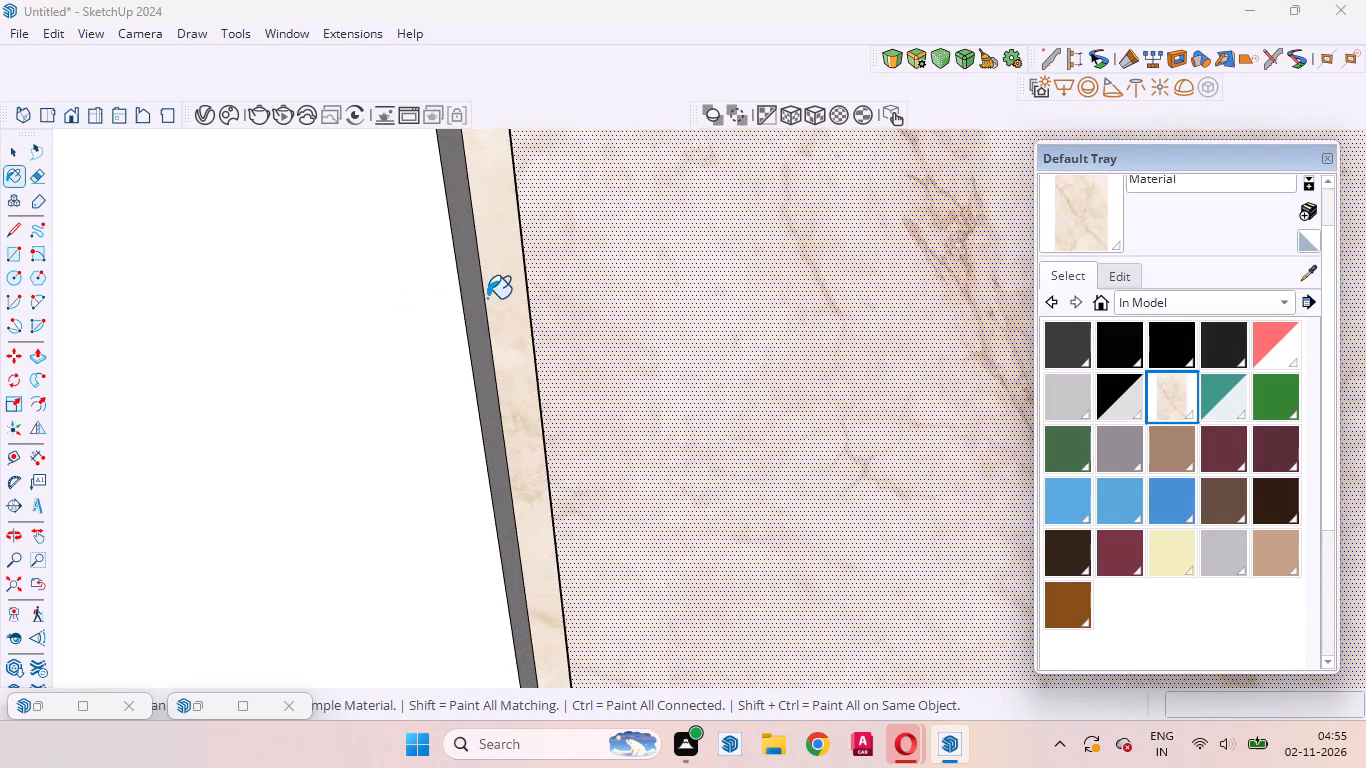
scroll(487, 298, up, 1)
click(472, 299)
Apply the beige marble to both outer vertical strips, the arched window surround and the lower balcony-side panel of the front face.
click(345, 335)
scroll(731, 325, down, 11)
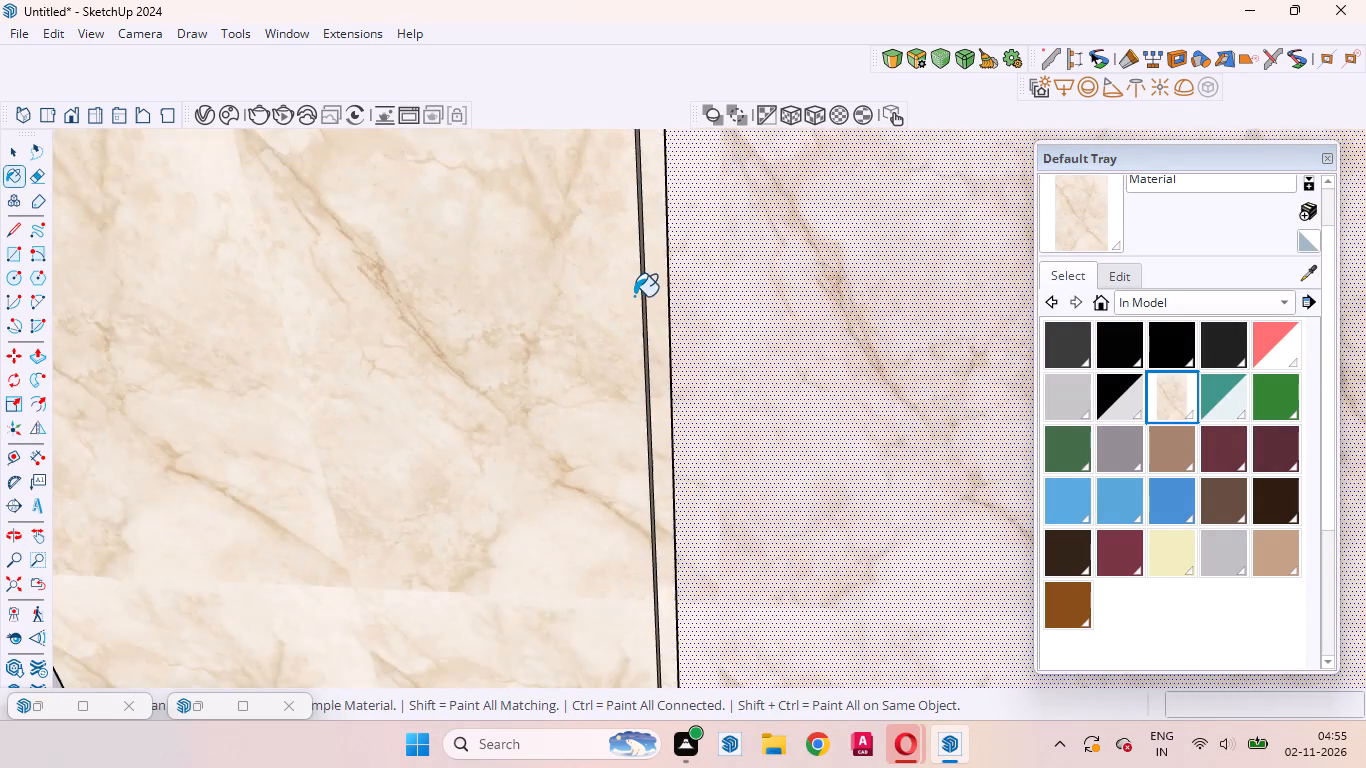
scroll(634, 296, down, 20)
scroll(634, 296, down, 11)
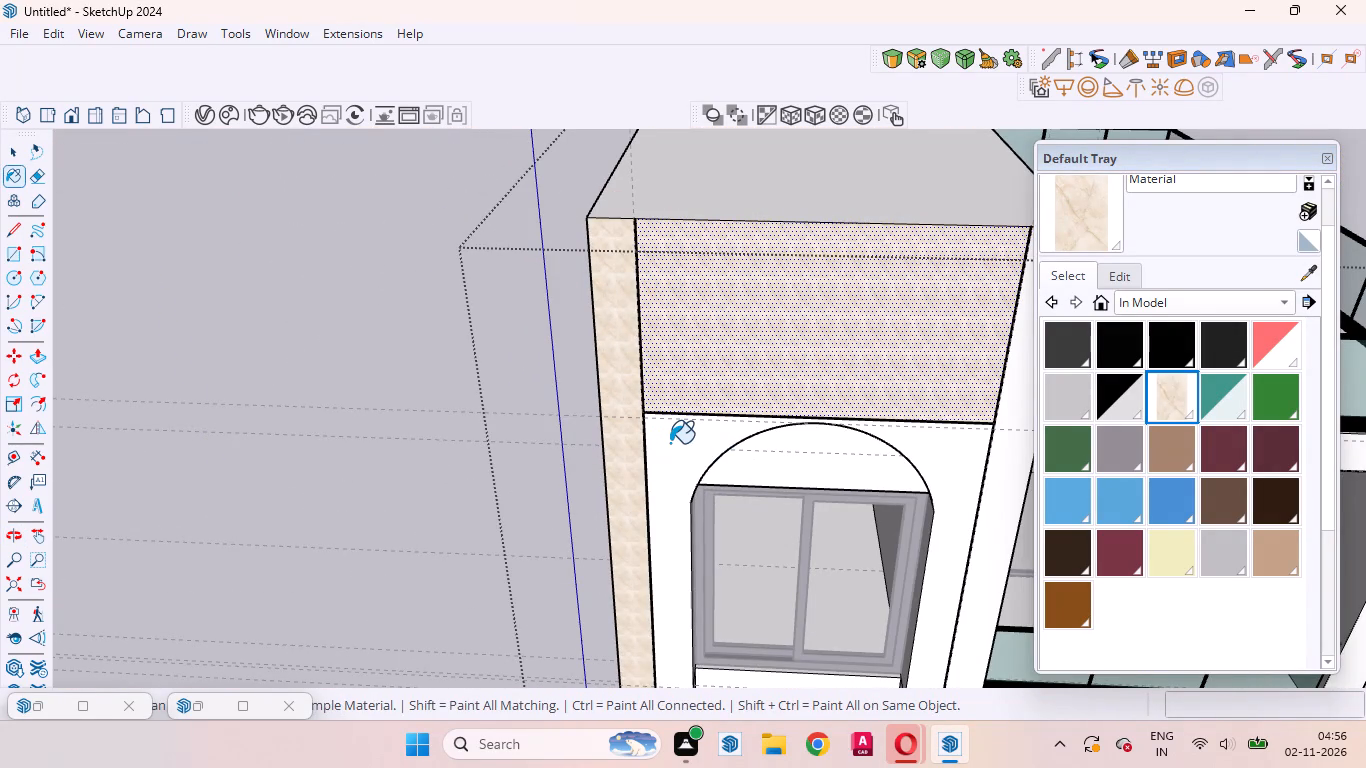
click(670, 443)
click(1006, 456)
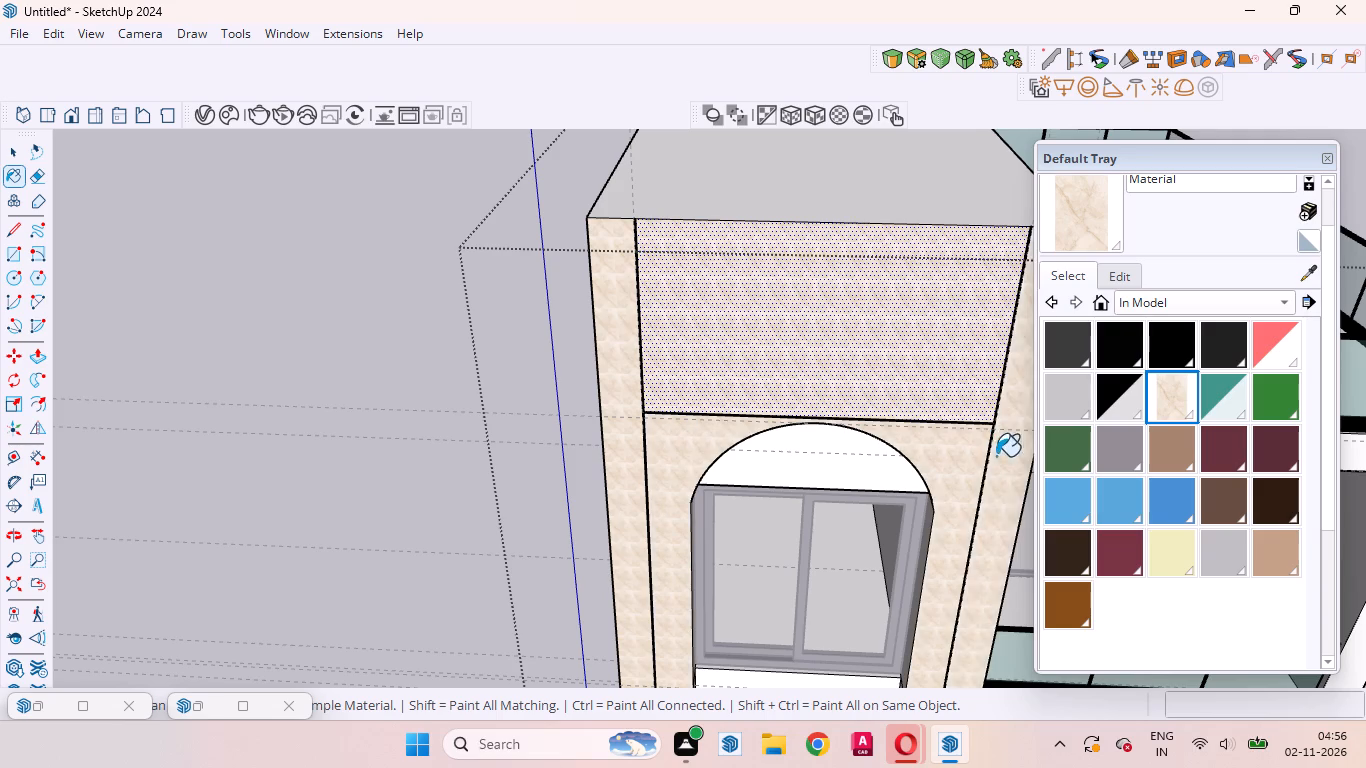
scroll(611, 289, down, 14)
scroll(750, 475, up, 9)
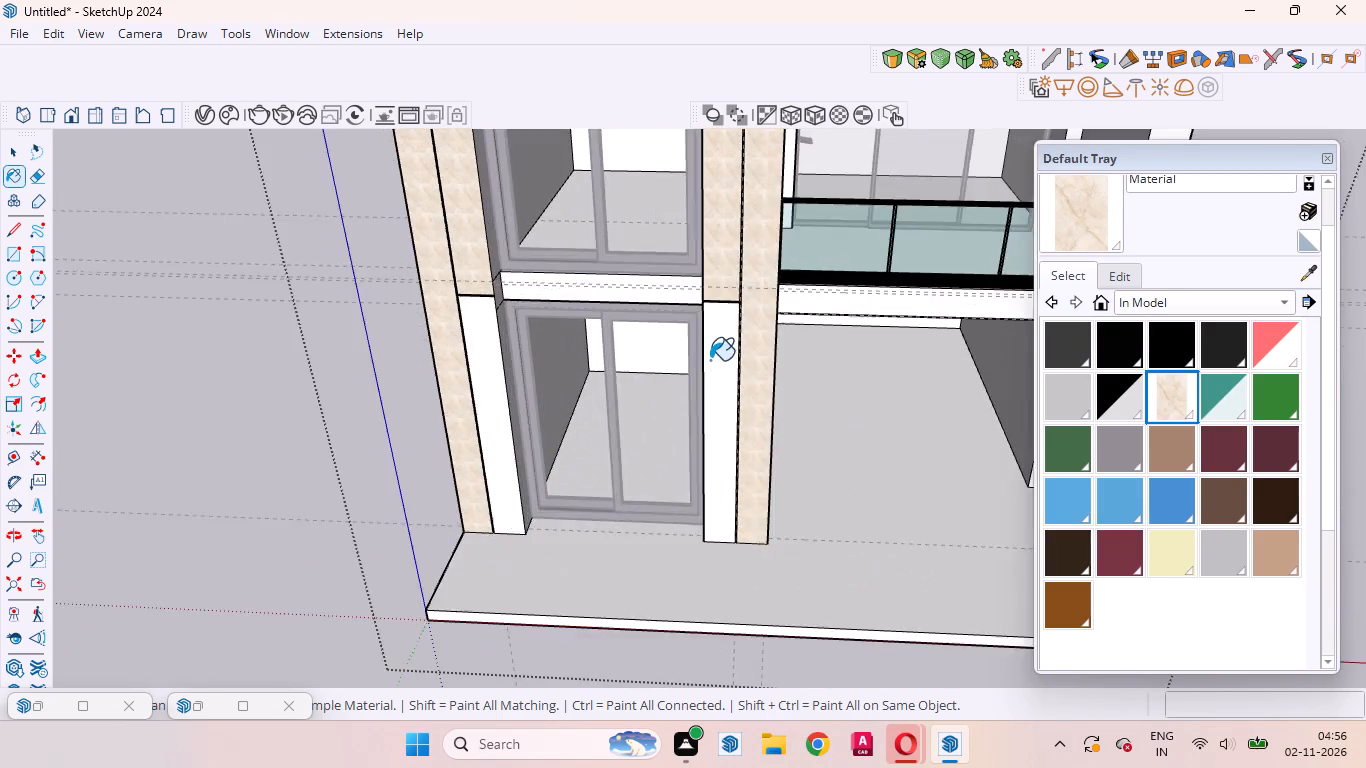
scroll(710, 360, up, 8)
click(739, 315)
scroll(757, 281, up, 13)
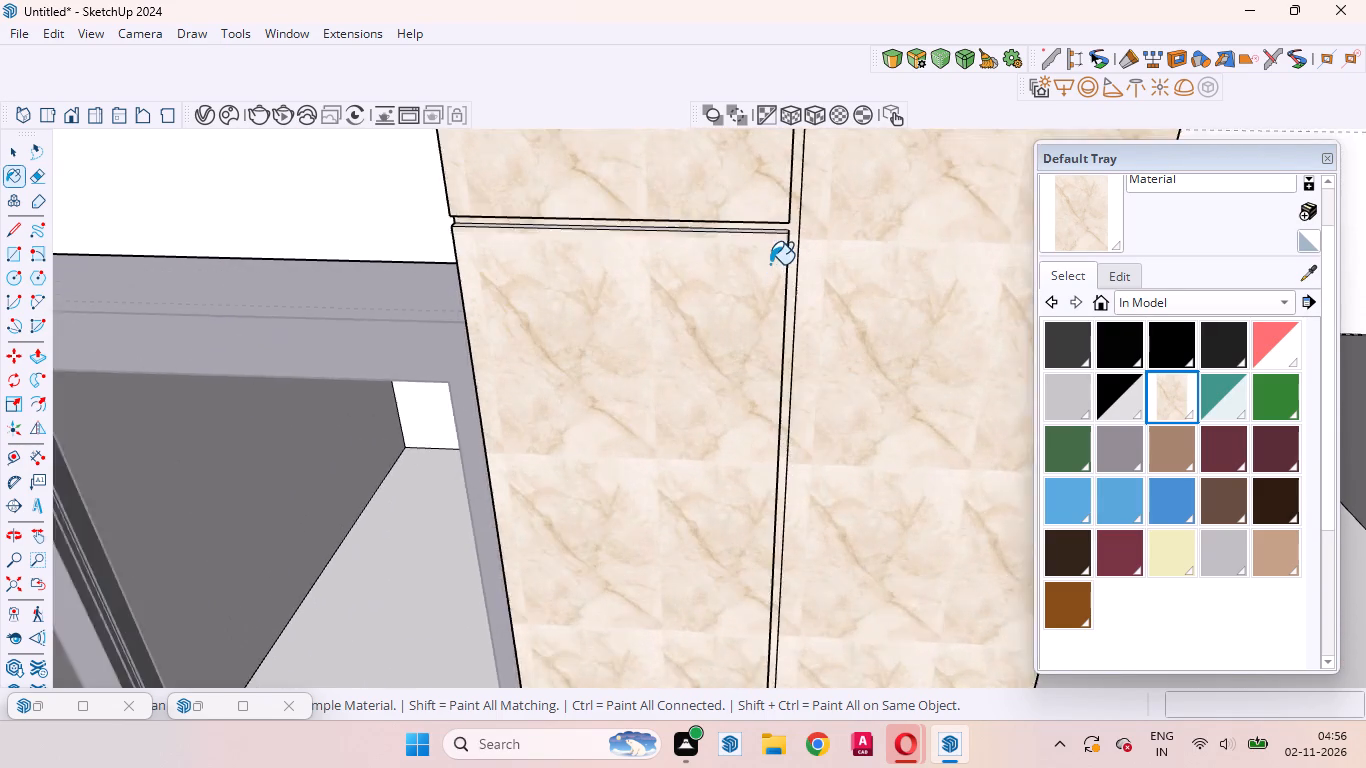
Paint the horizontal groove between the arched window surround and the lower balcony-side panel with the beige marble.
scroll(770, 264, up, 6)
middle_drag(797, 283, 917, 361)
scroll(895, 329, up, 6)
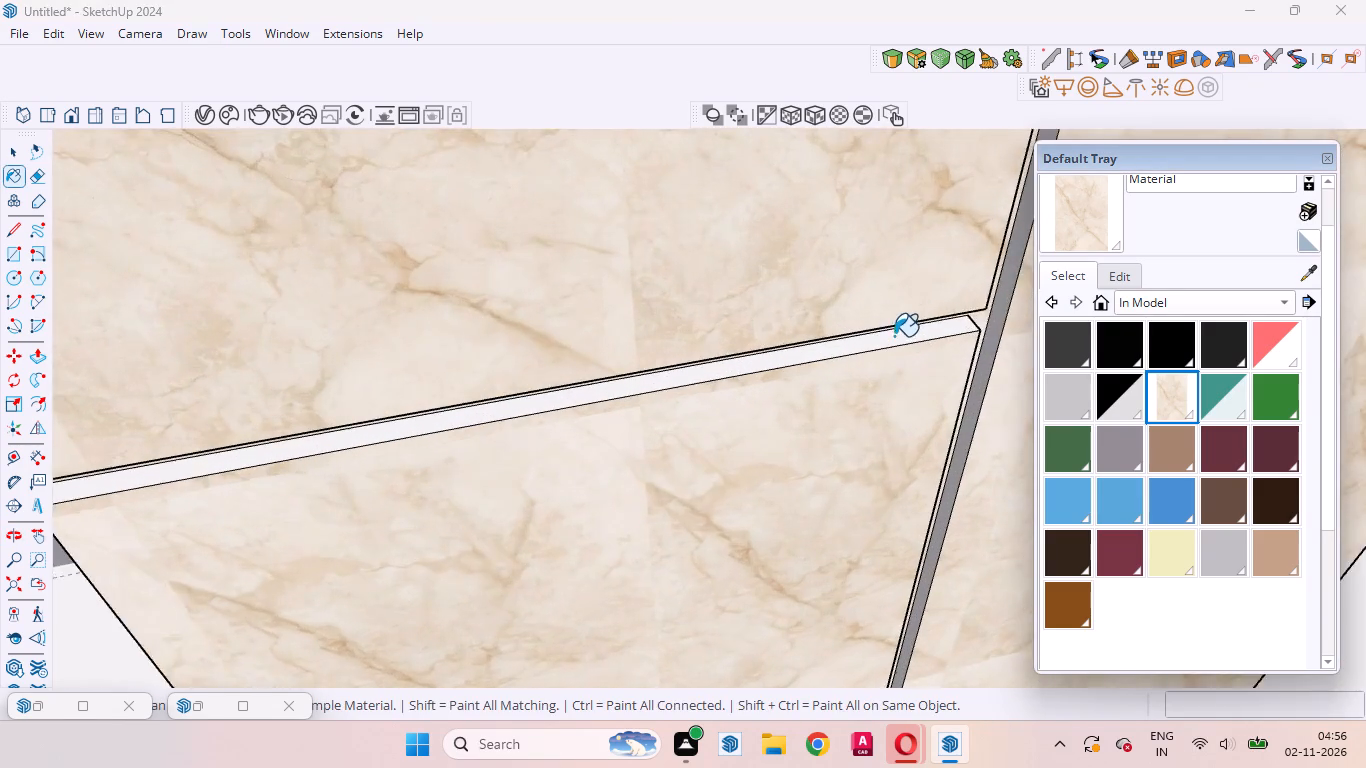
scroll(894, 336, up, 2)
click(893, 341)
middle_drag(799, 391, 799, 307)
scroll(799, 307, up, 1)
scroll(804, 320, down, 9)
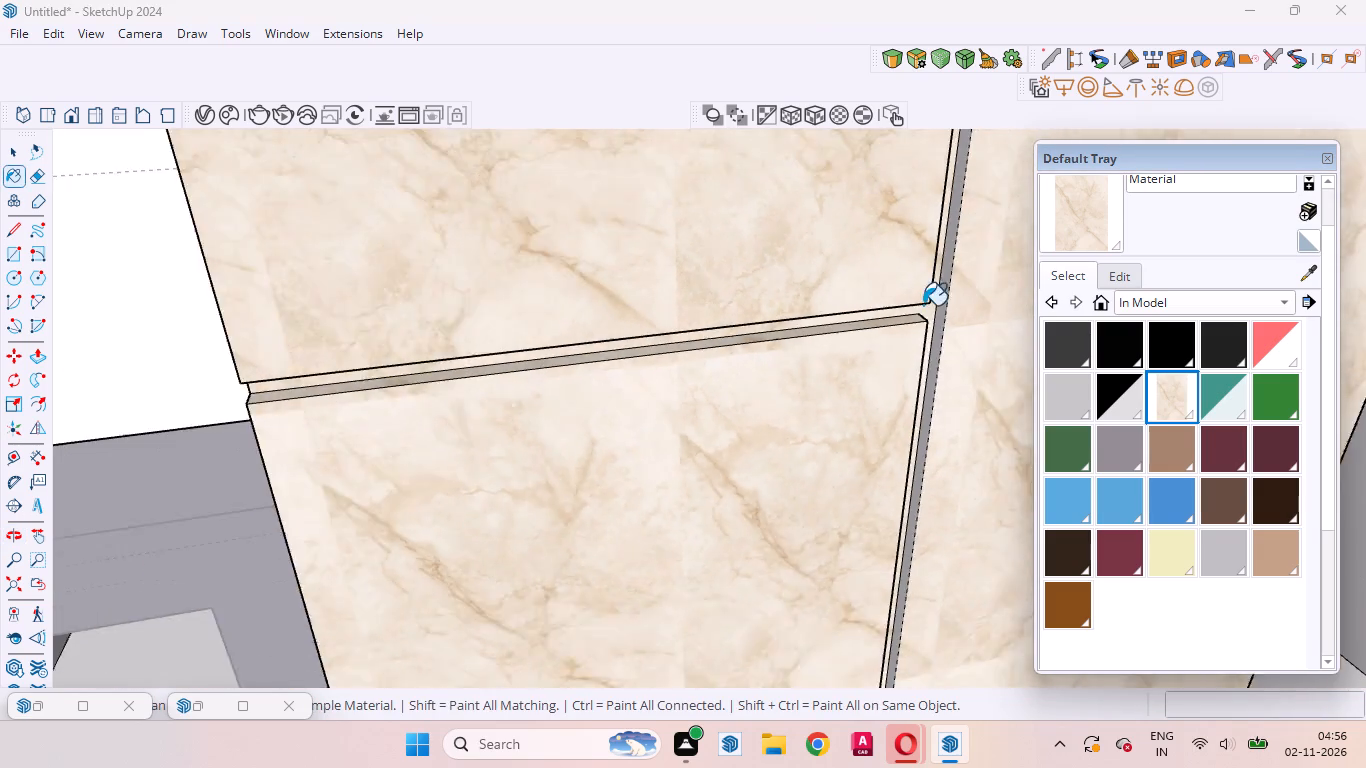
Paint the lower front panel on the side away from the balcony, and both walls of the horizontal groove above it, with the beige marble.
scroll(923, 305, down, 20)
scroll(923, 305, down, 5)
scroll(469, 391, up, 5)
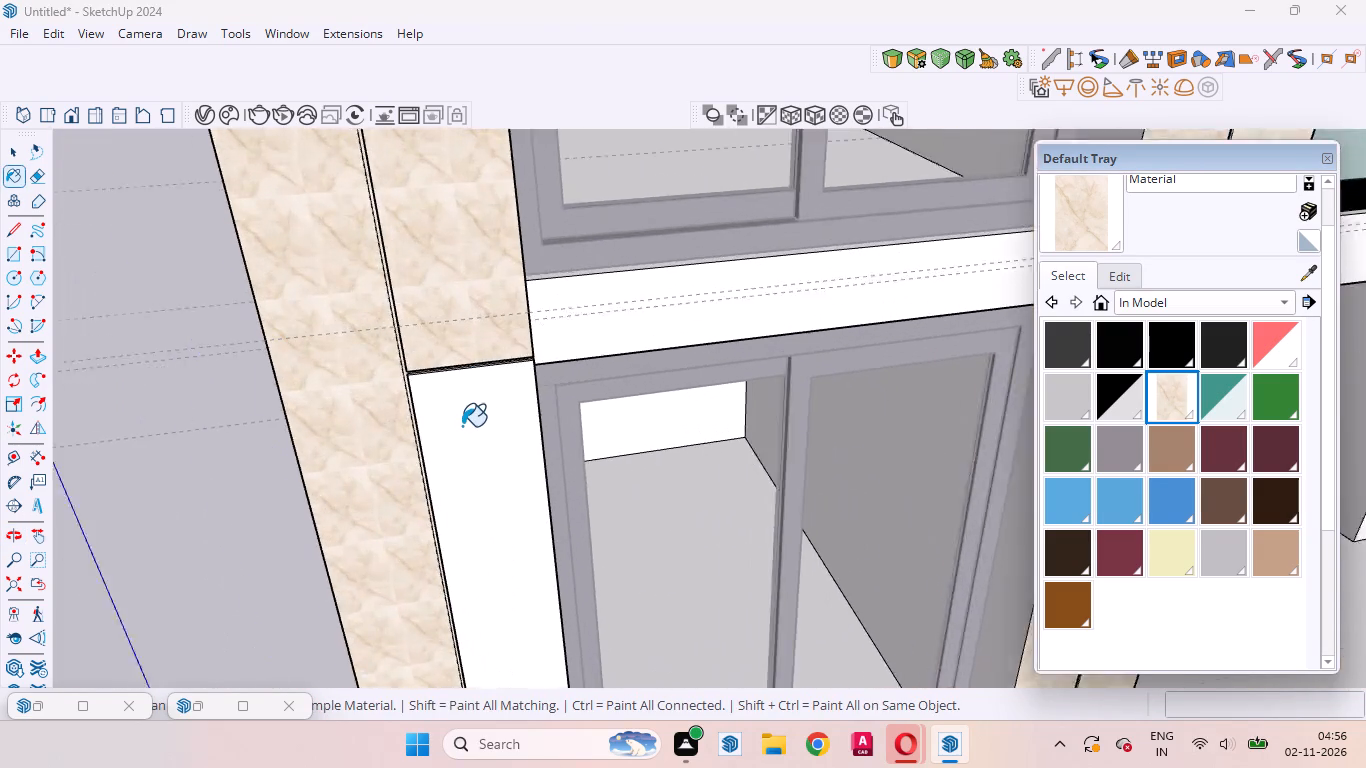
scroll(462, 426, up, 5)
click(469, 442)
scroll(426, 332, up, 19)
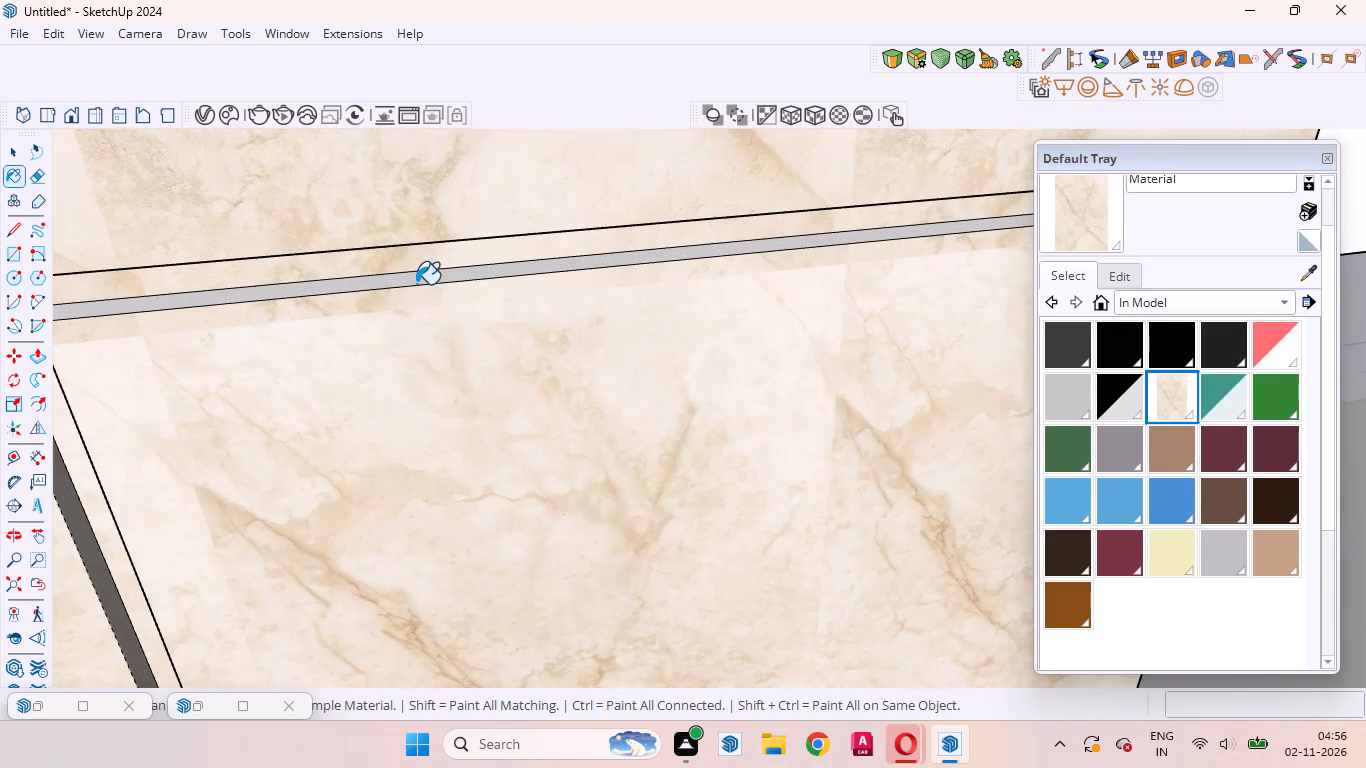
click(416, 279)
middle_drag(424, 329, 449, 74)
scroll(435, 316, up, 5)
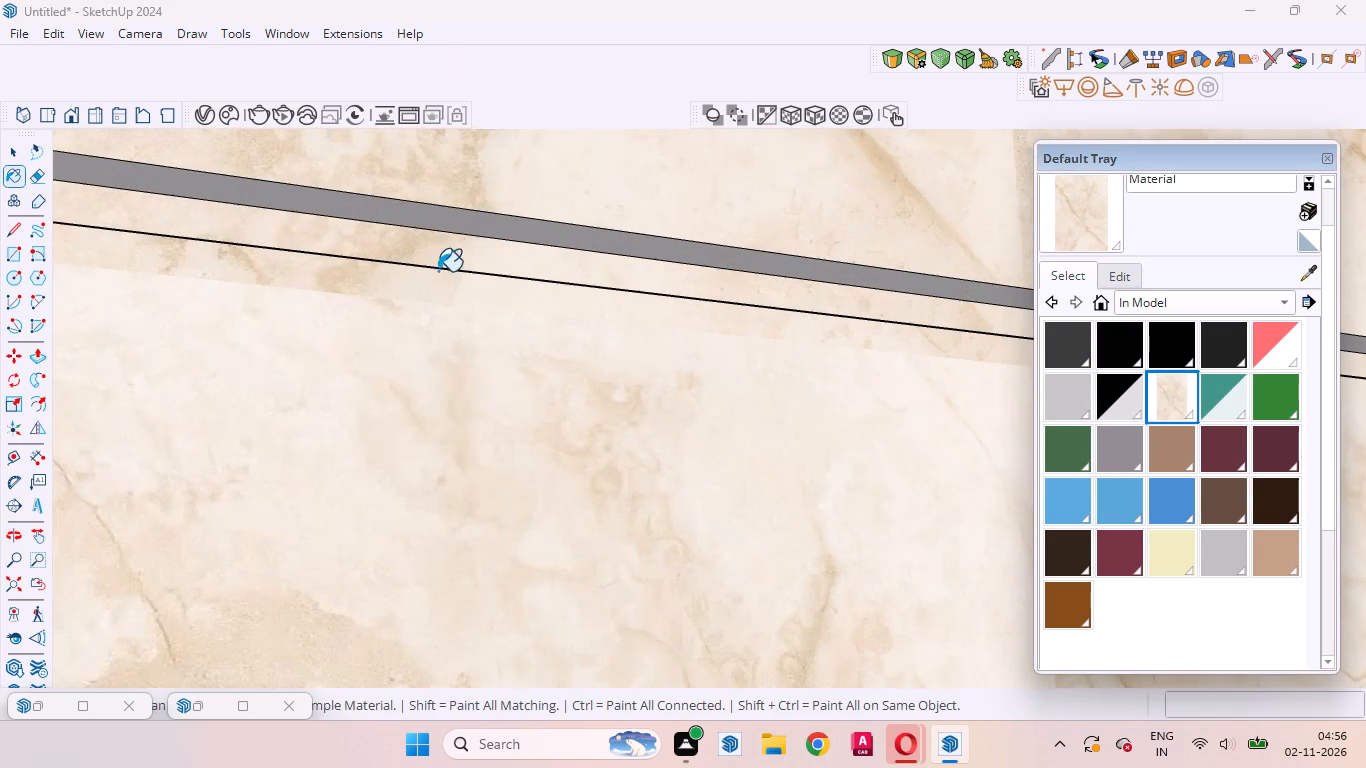
click(442, 224)
scroll(428, 342, down, 16)
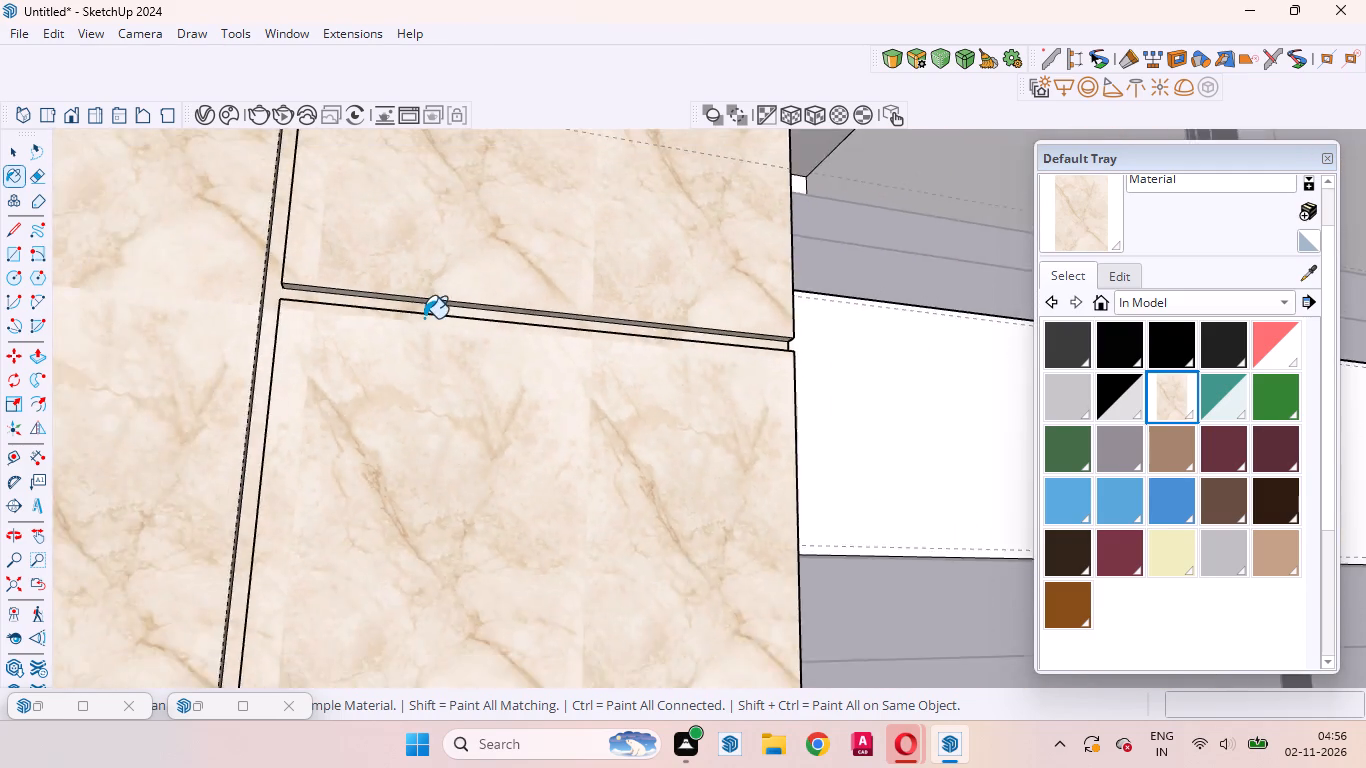
Paint the side walls of the vertical groove next to the balcony-side strip with the beige marble.
scroll(424, 318, down, 20)
scroll(424, 318, down, 7)
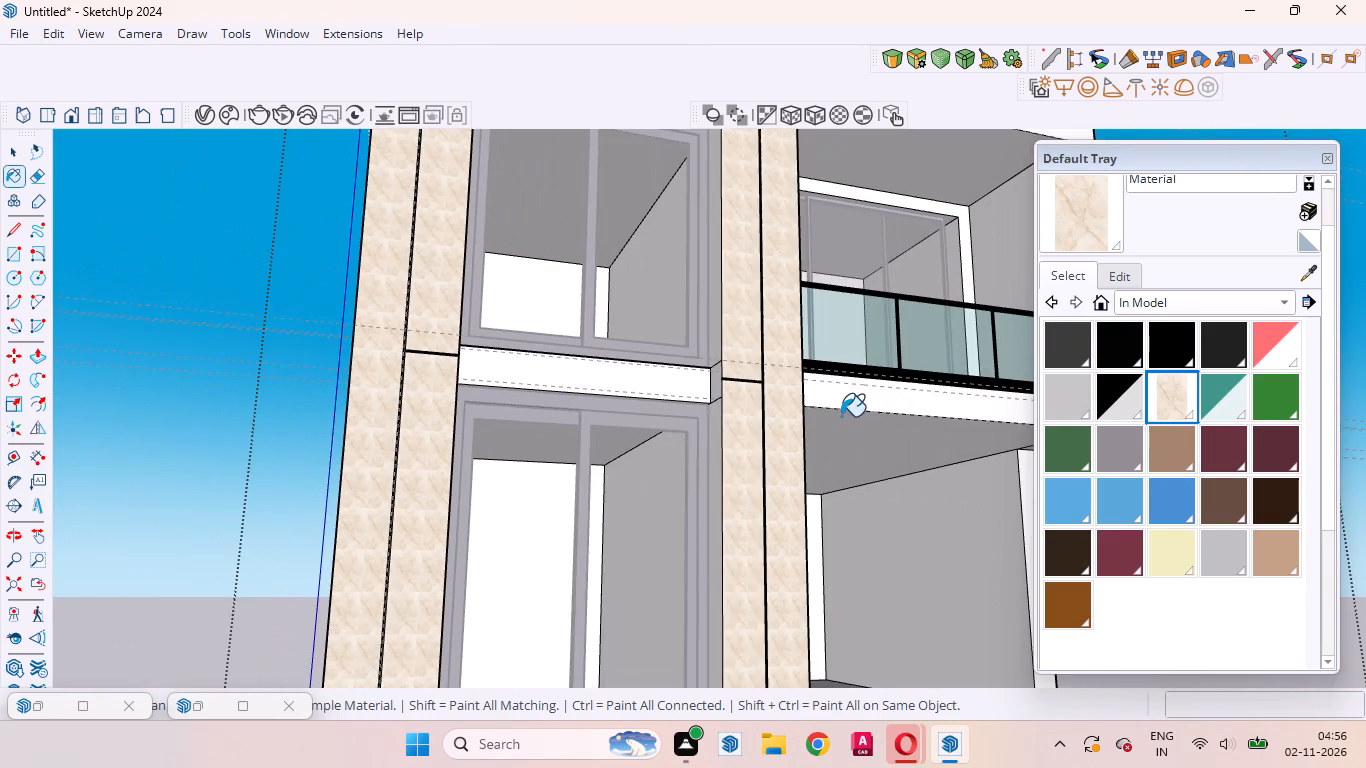
scroll(768, 394, up, 20)
scroll(768, 394, up, 11)
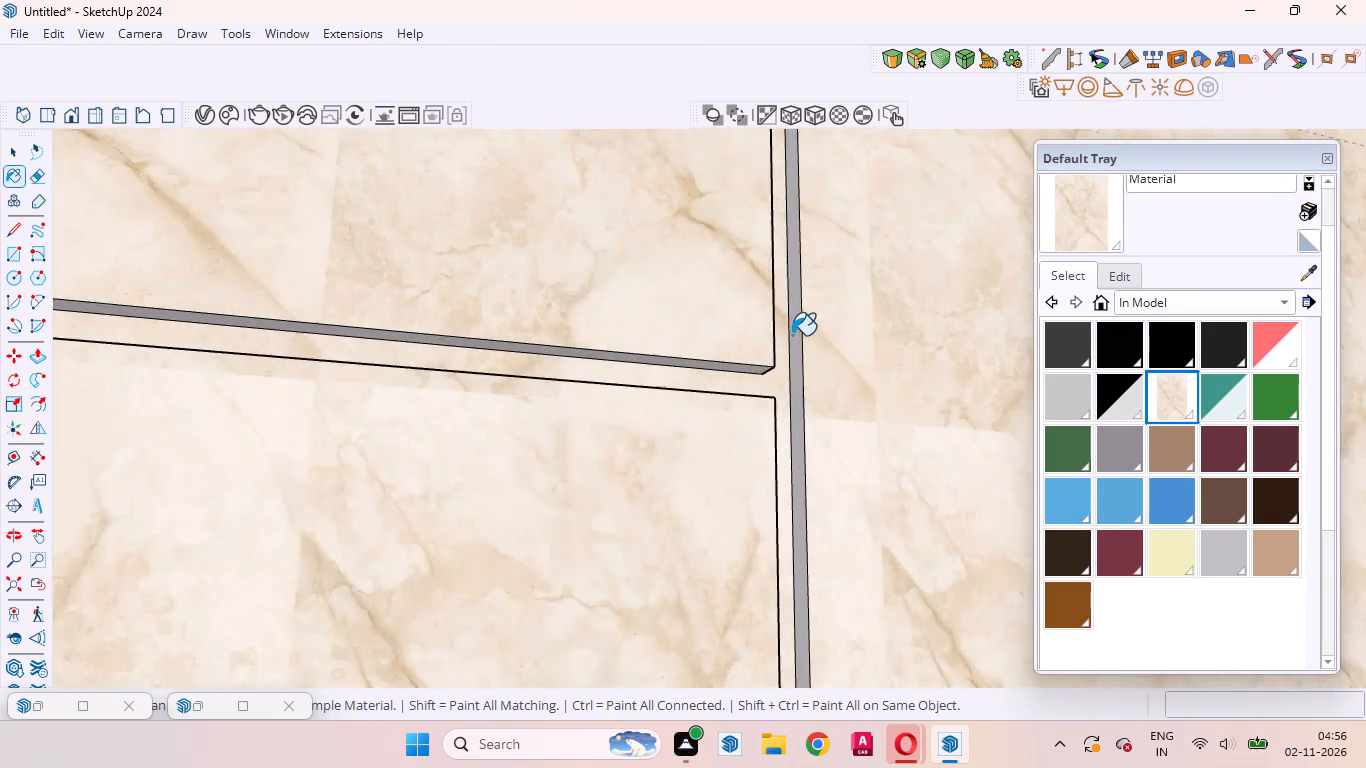
scroll(792, 335, up, 4)
click(797, 334)
middle_drag(799, 332, 296, 378)
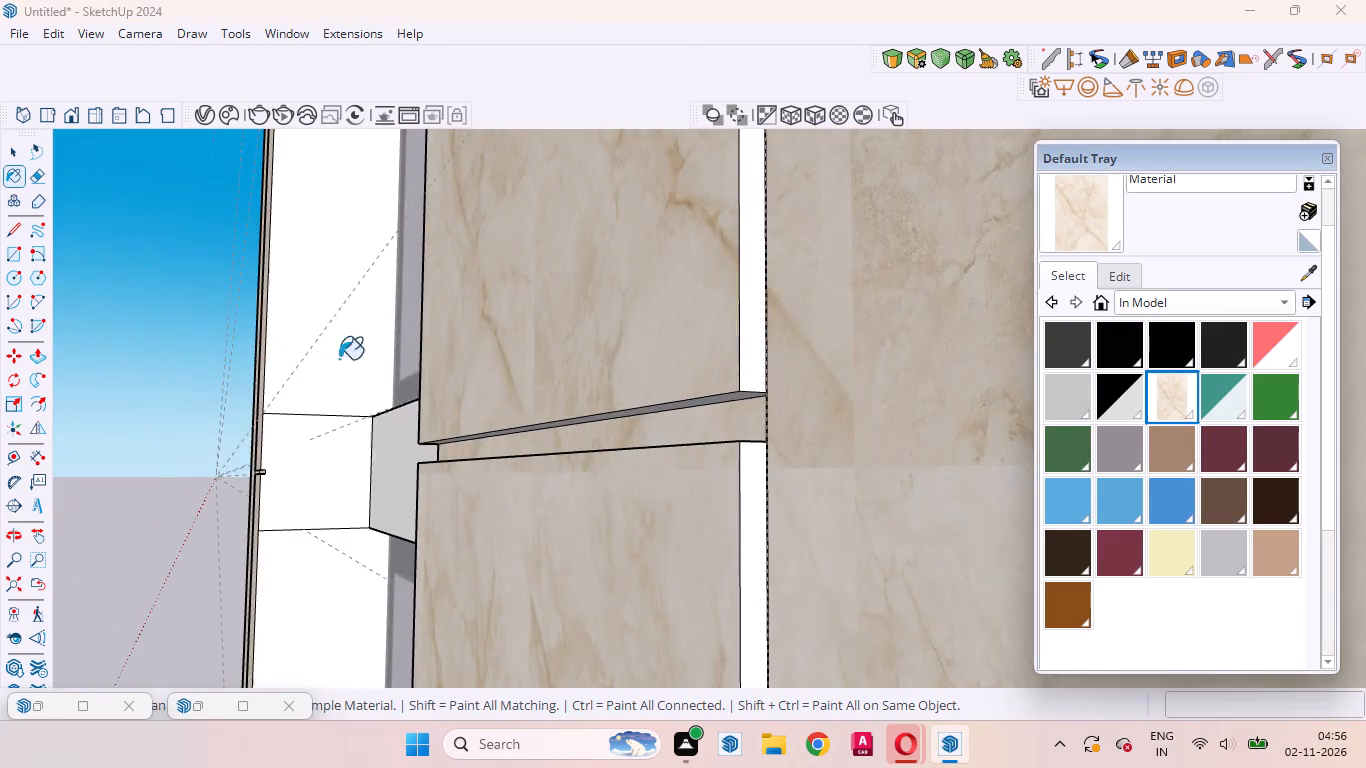
scroll(752, 323, up, 4)
click(752, 323)
click(752, 549)
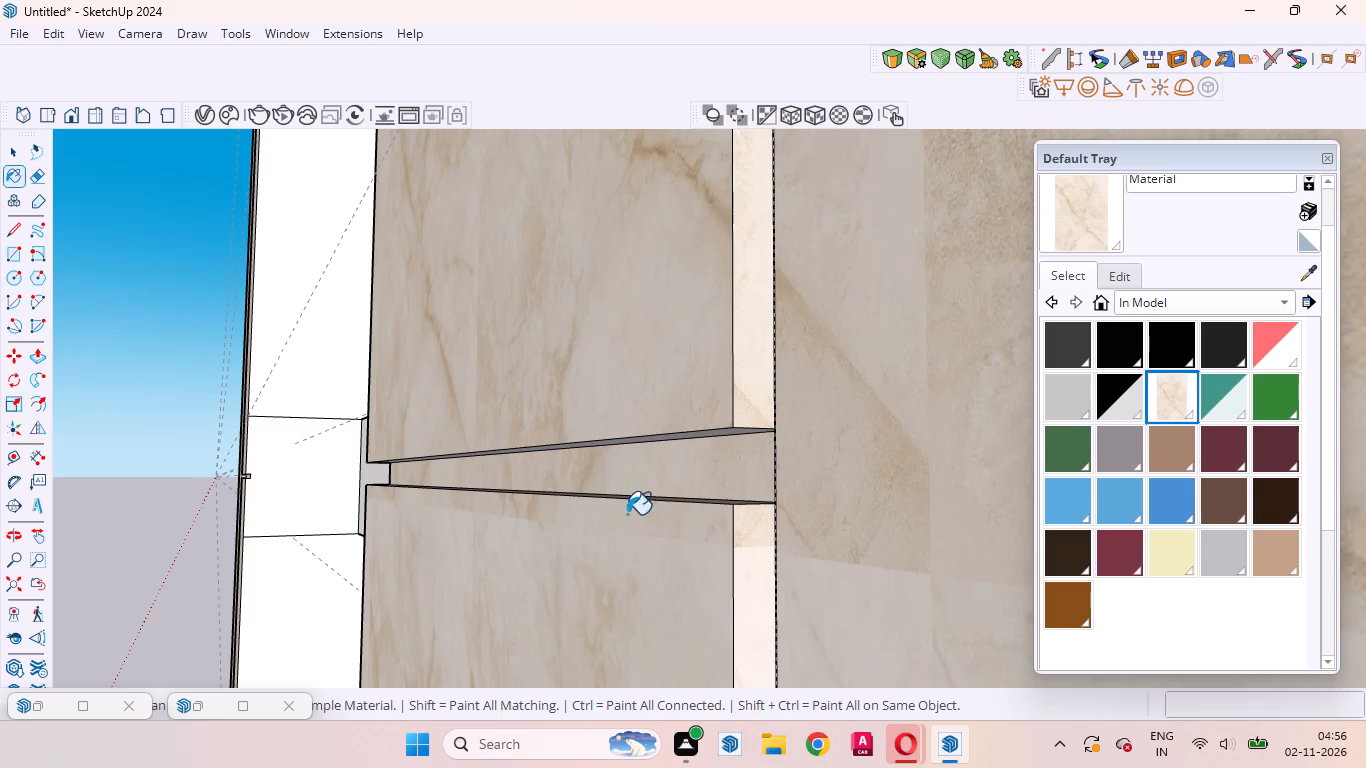
Paint the remaining upper wall of the balcony-side horizontal groove with the beige marble.
scroll(557, 481, up, 5)
middle_drag(593, 505, 663, 361)
click(672, 333)
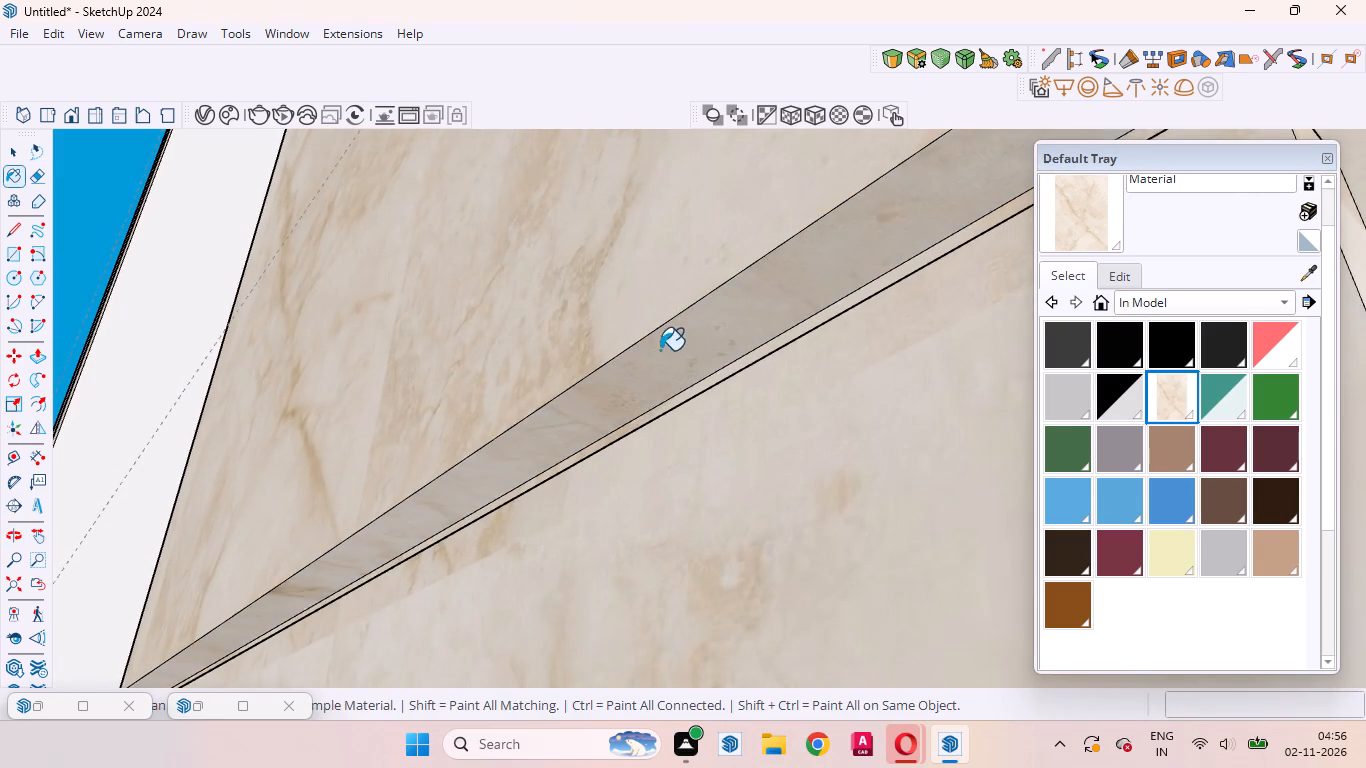
Paint the side walls of the vertical groove farthest from the balcony, beside the arched surround and the lower panel, with the beige marble.
middle_drag(660, 368, 765, 767)
scroll(772, 504, down, 16)
scroll(836, 428, down, 20)
scroll(836, 428, down, 2)
scroll(910, 578, down, 11)
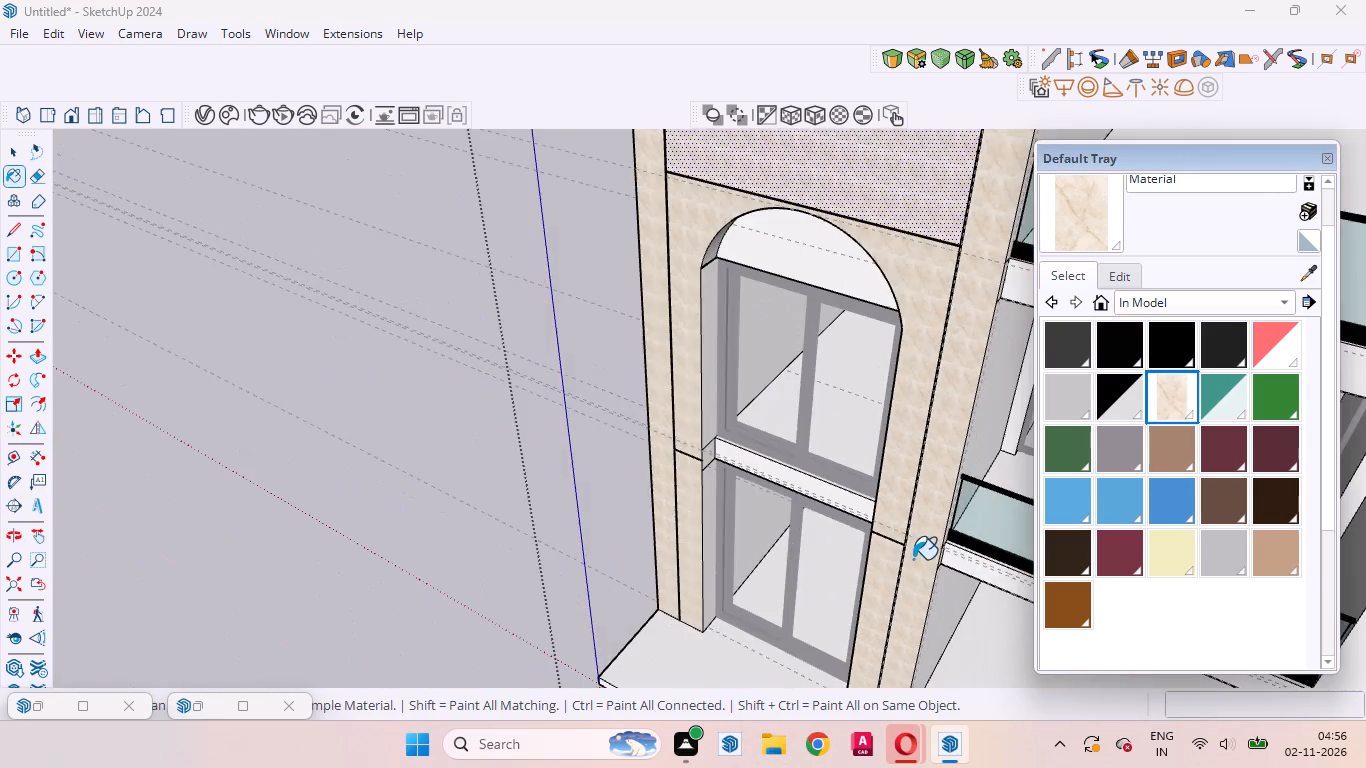
scroll(665, 410, up, 20)
scroll(665, 410, up, 9)
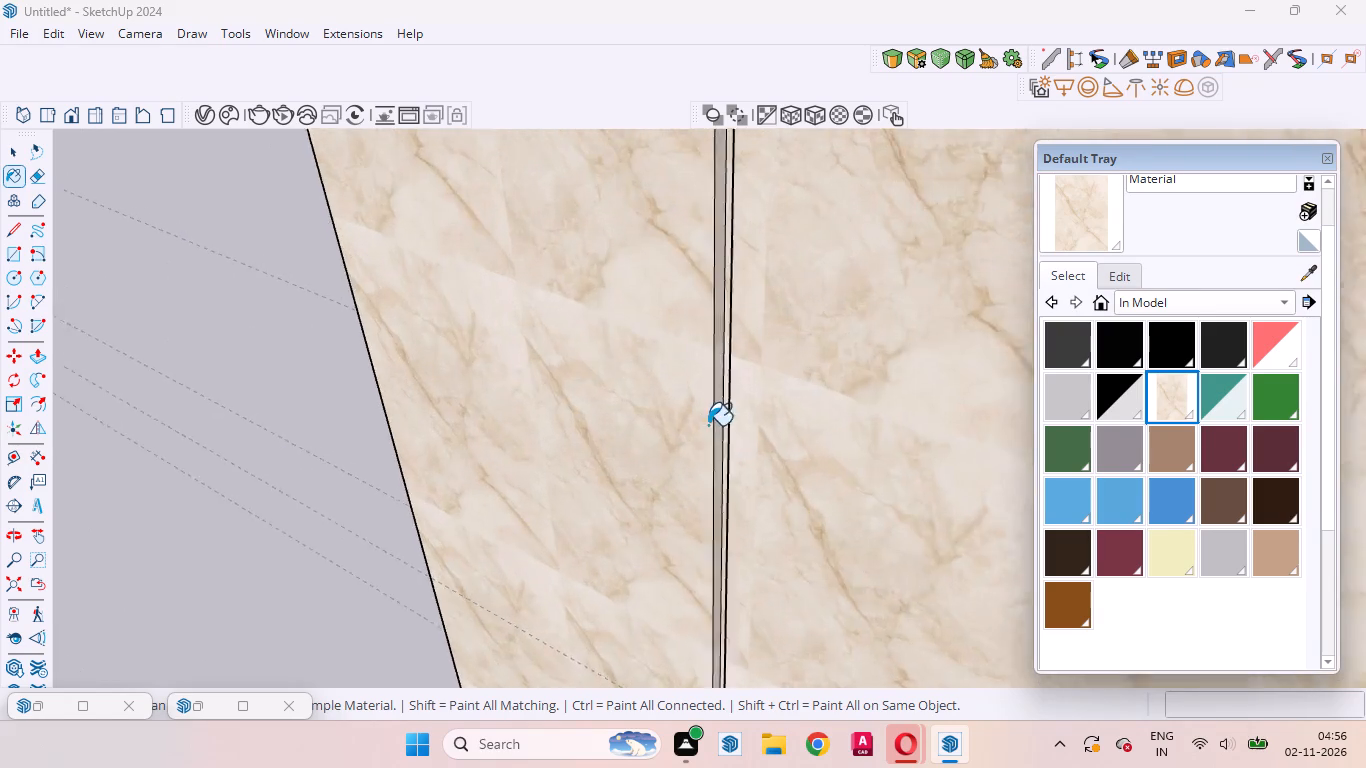
scroll(708, 425, up, 7)
middle_drag(722, 429, 1073, 419)
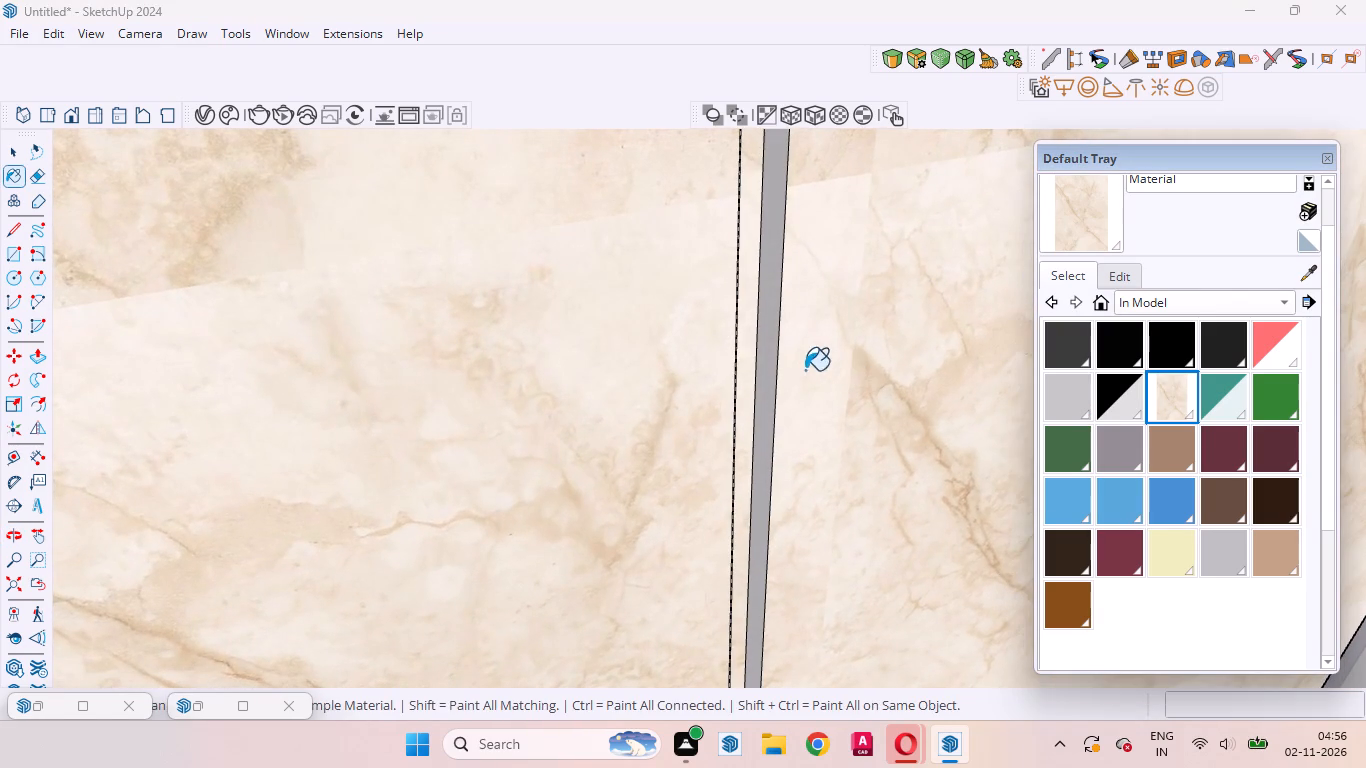
click(766, 359)
scroll(814, 296, down, 19)
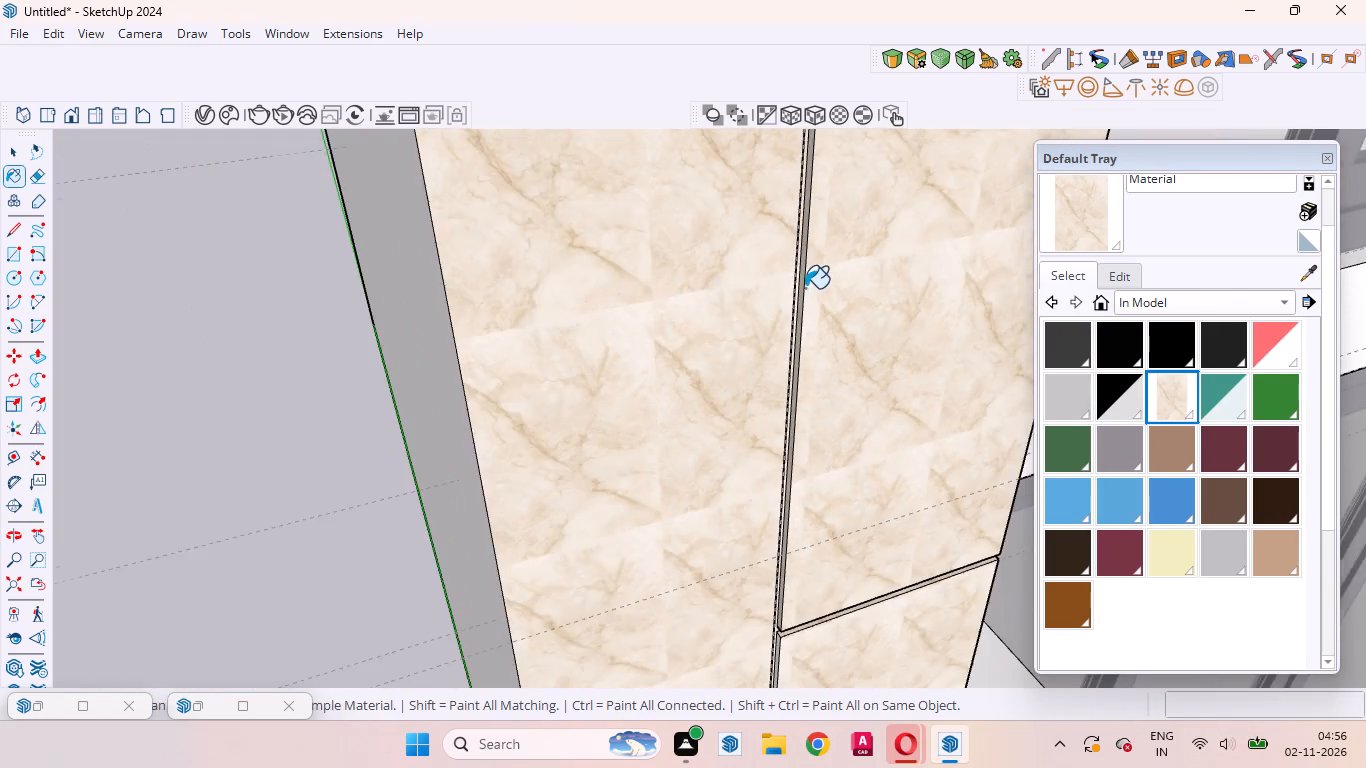
scroll(805, 288, down, 2)
scroll(795, 593, up, 14)
click(773, 443)
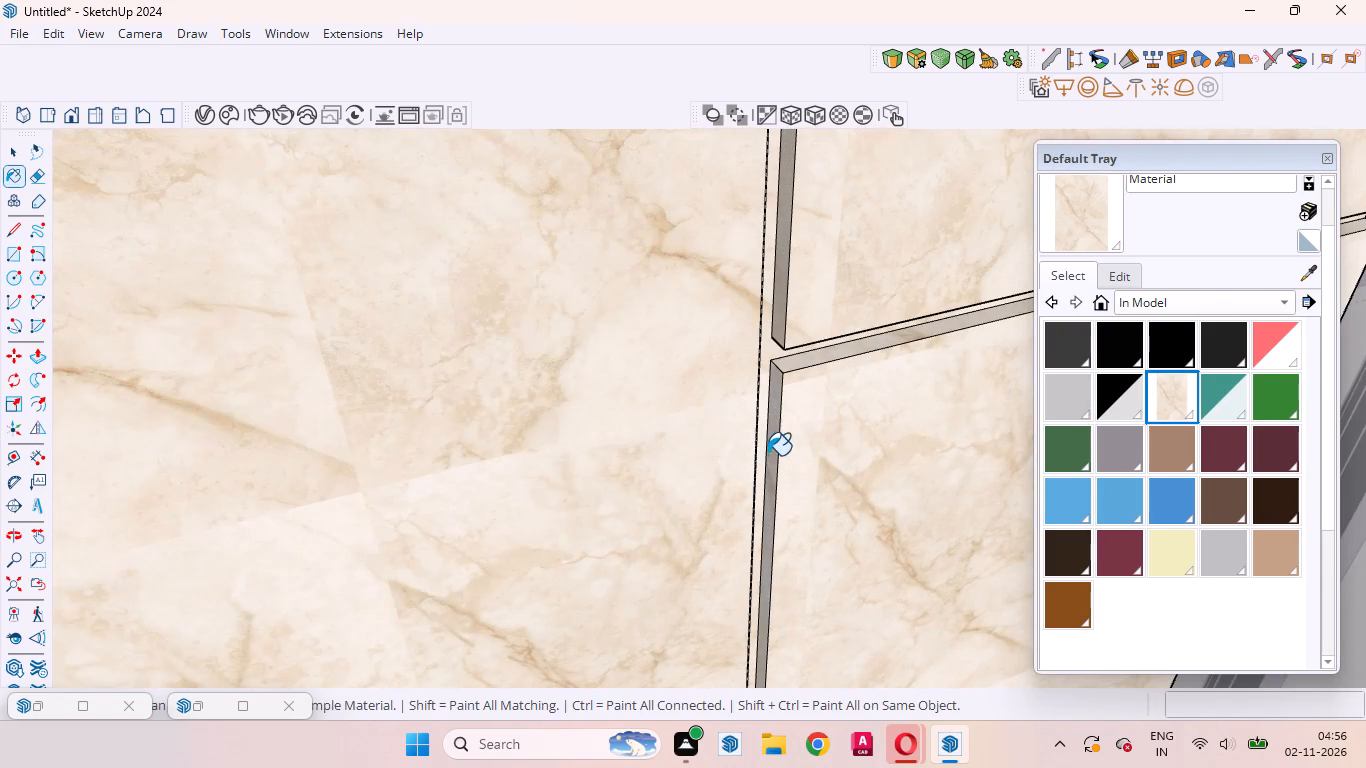
Paint both walls of the horizontal groove between the upper front panel and the arched surround with the beige marble.
scroll(650, 559, down, 20)
scroll(650, 559, down, 13)
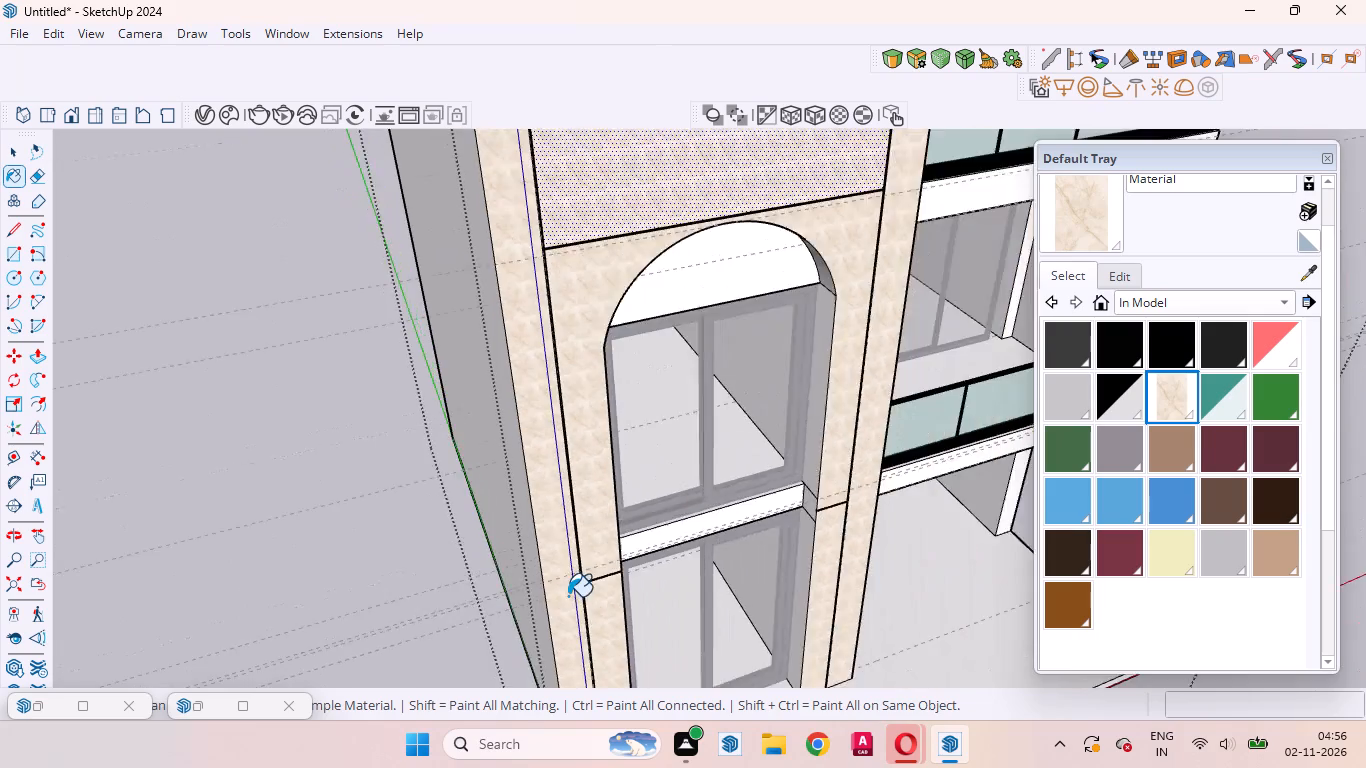
scroll(568, 596, down, 6)
scroll(598, 429, up, 20)
scroll(598, 429, up, 2)
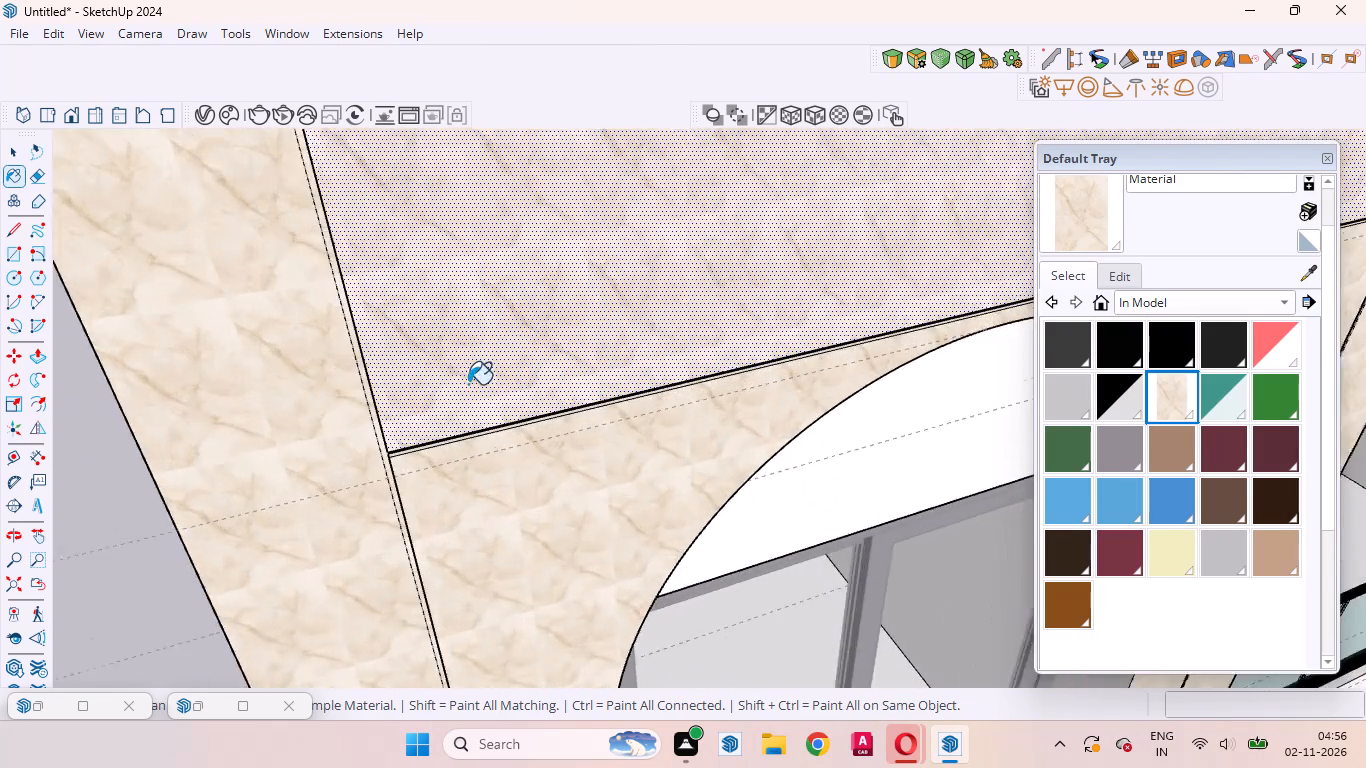
scroll(468, 384, up, 20)
scroll(468, 384, up, 3)
click(372, 542)
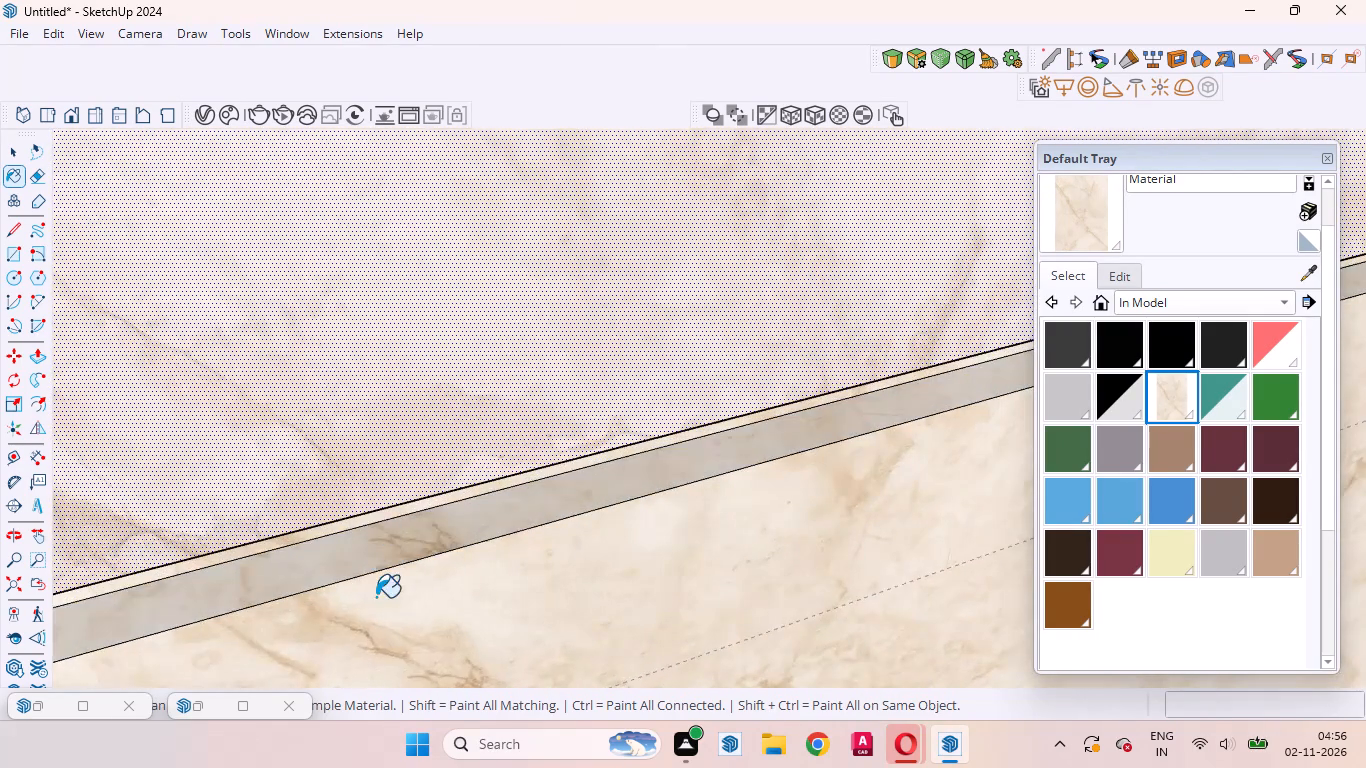
middle_drag(376, 597, 435, 5)
click(334, 471)
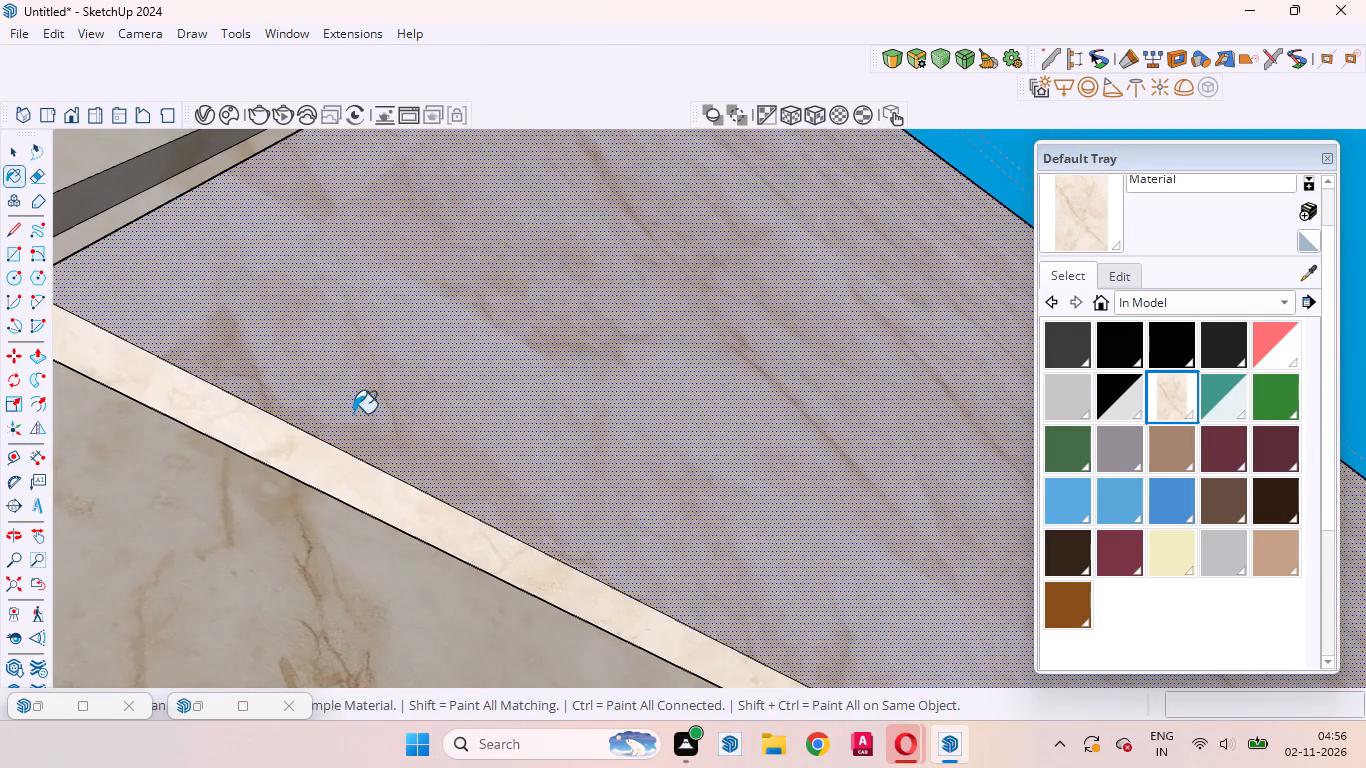
middle_drag(353, 414, 402, 760)
scroll(603, 451, down, 10)
scroll(440, 402, up, 5)
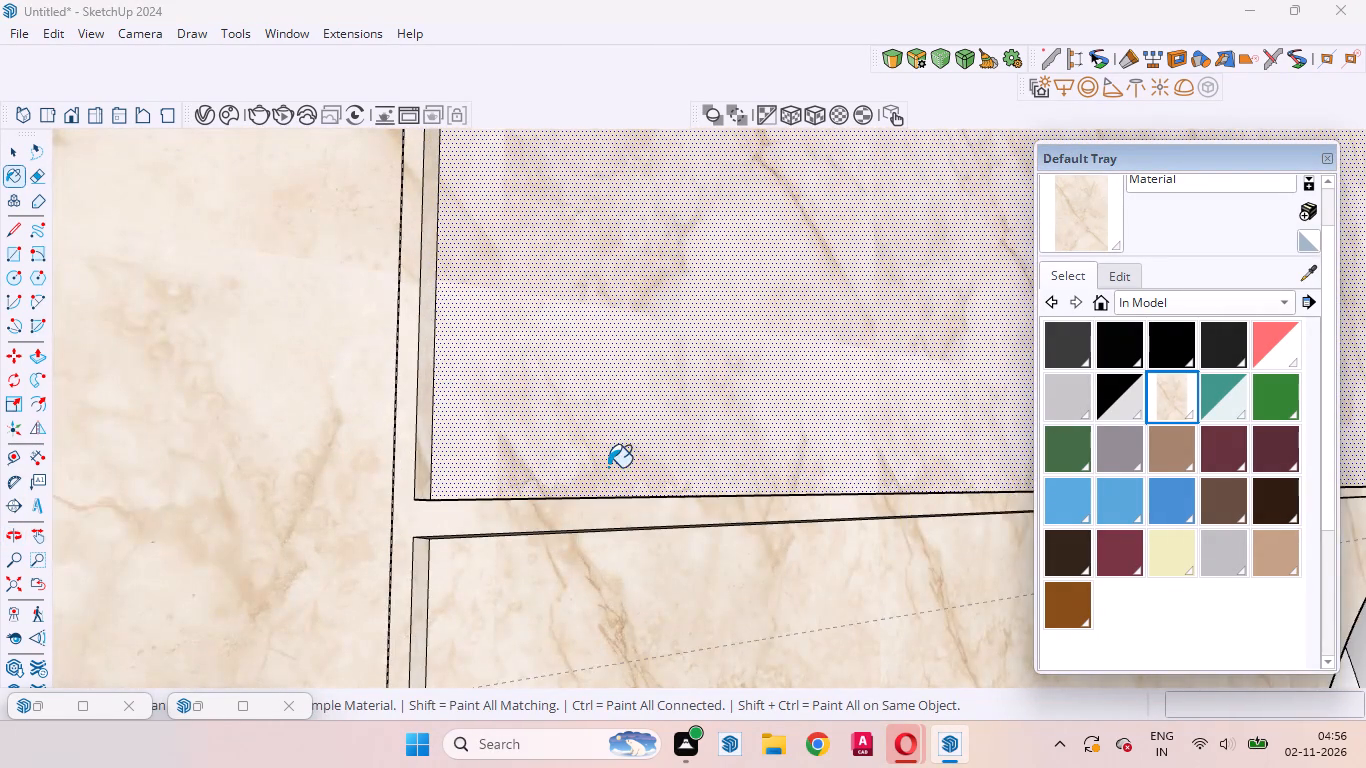
Apply V-Ray's cubic texture projection scaled to the bounding box to the upper front panel above the arch.
key(space)
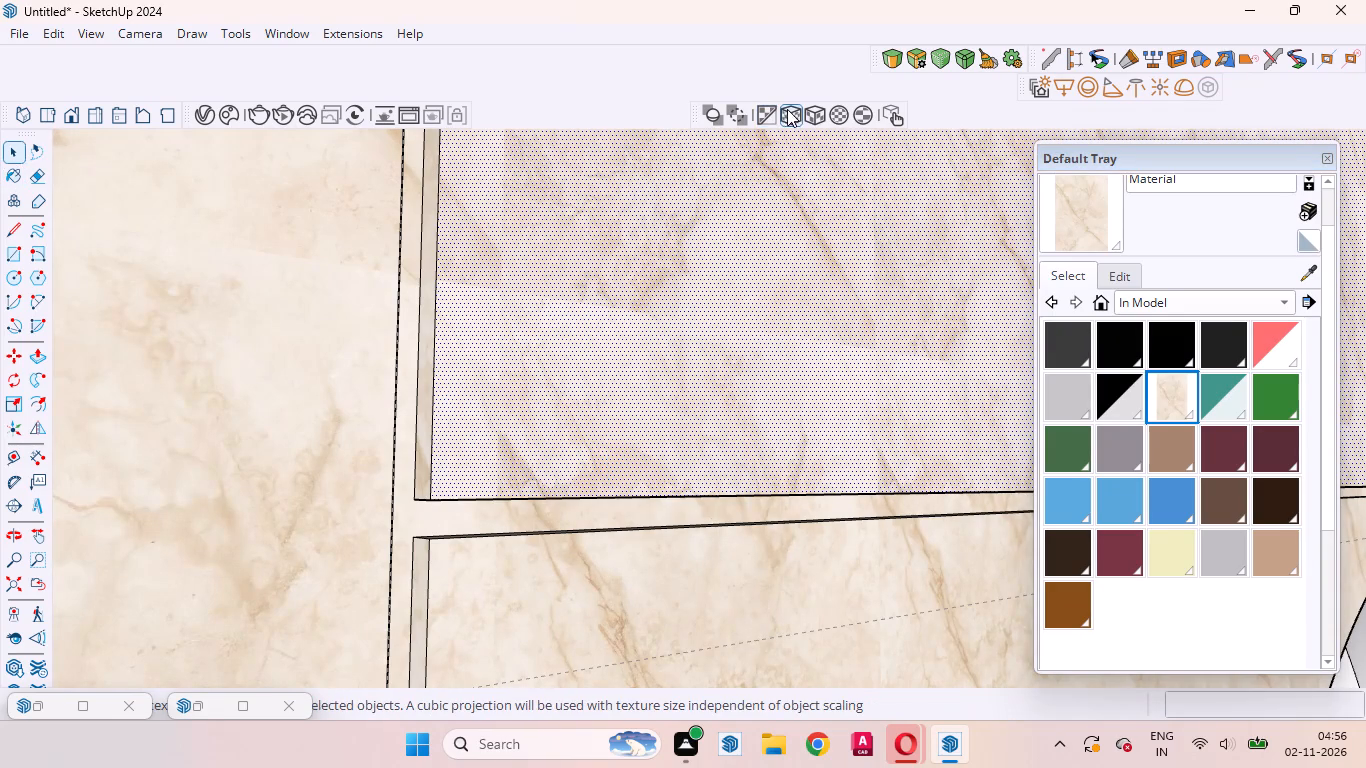
right_click(815, 117)
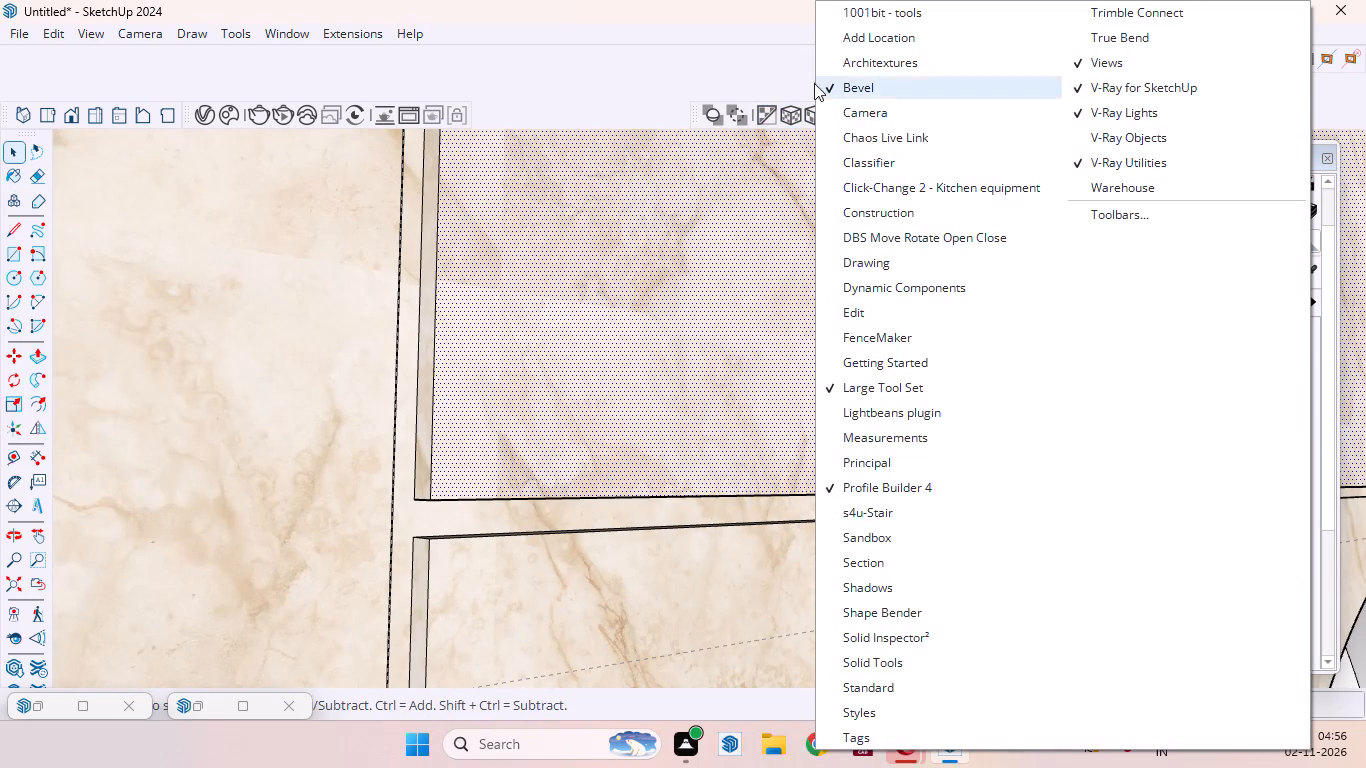
click(720, 69)
click(812, 122)
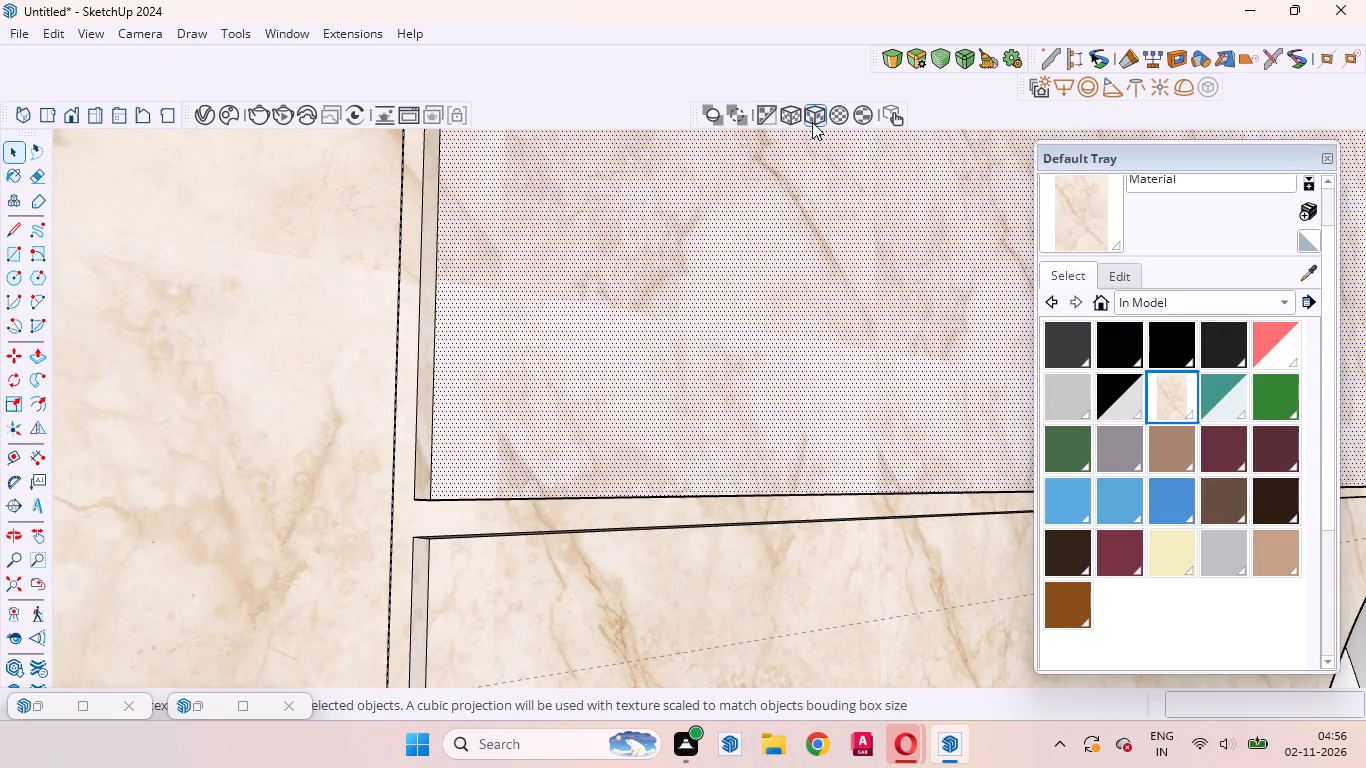
Apply the bounding-box-scaled cubic texture projection to the vertical strip farthest from the balcony and to the arched window surround.
middle_drag(687, 432, 537, 489)
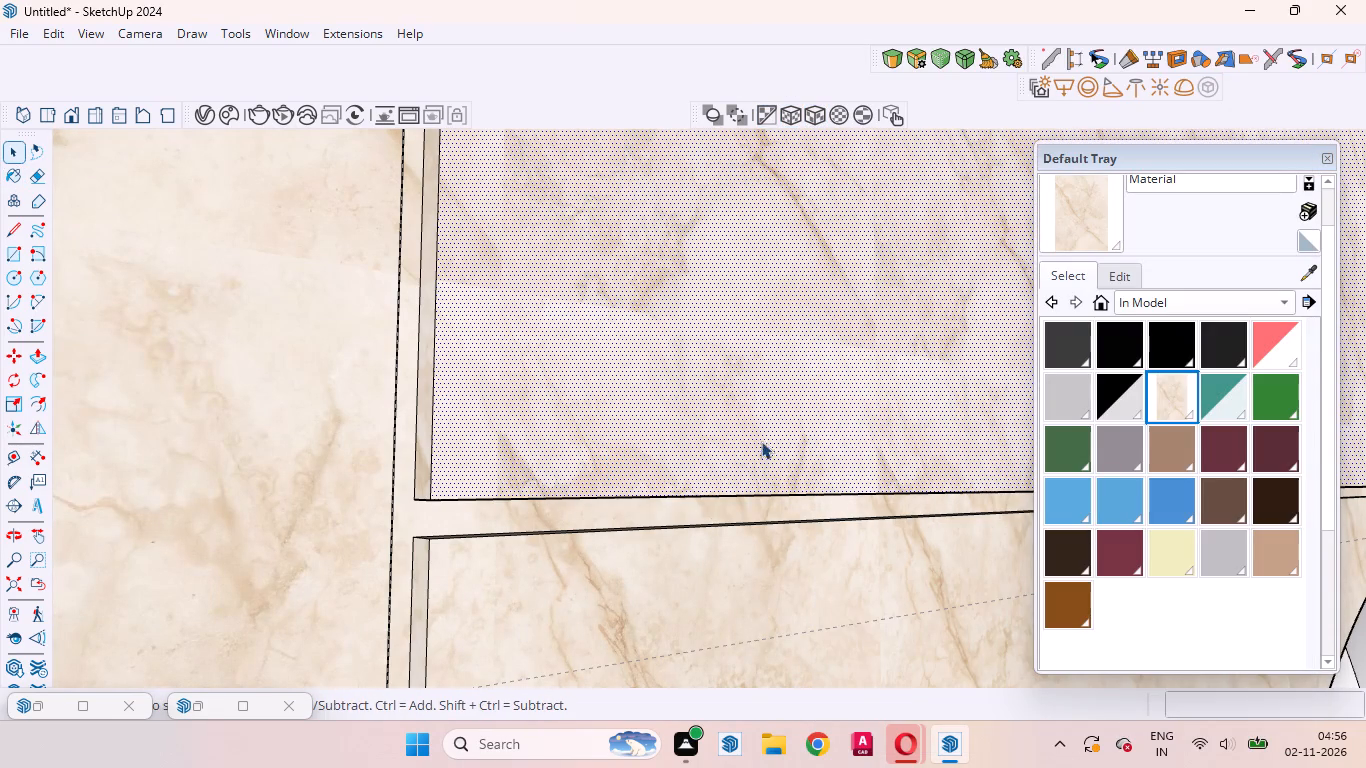
scroll(713, 496, down, 20)
scroll(713, 496, down, 3)
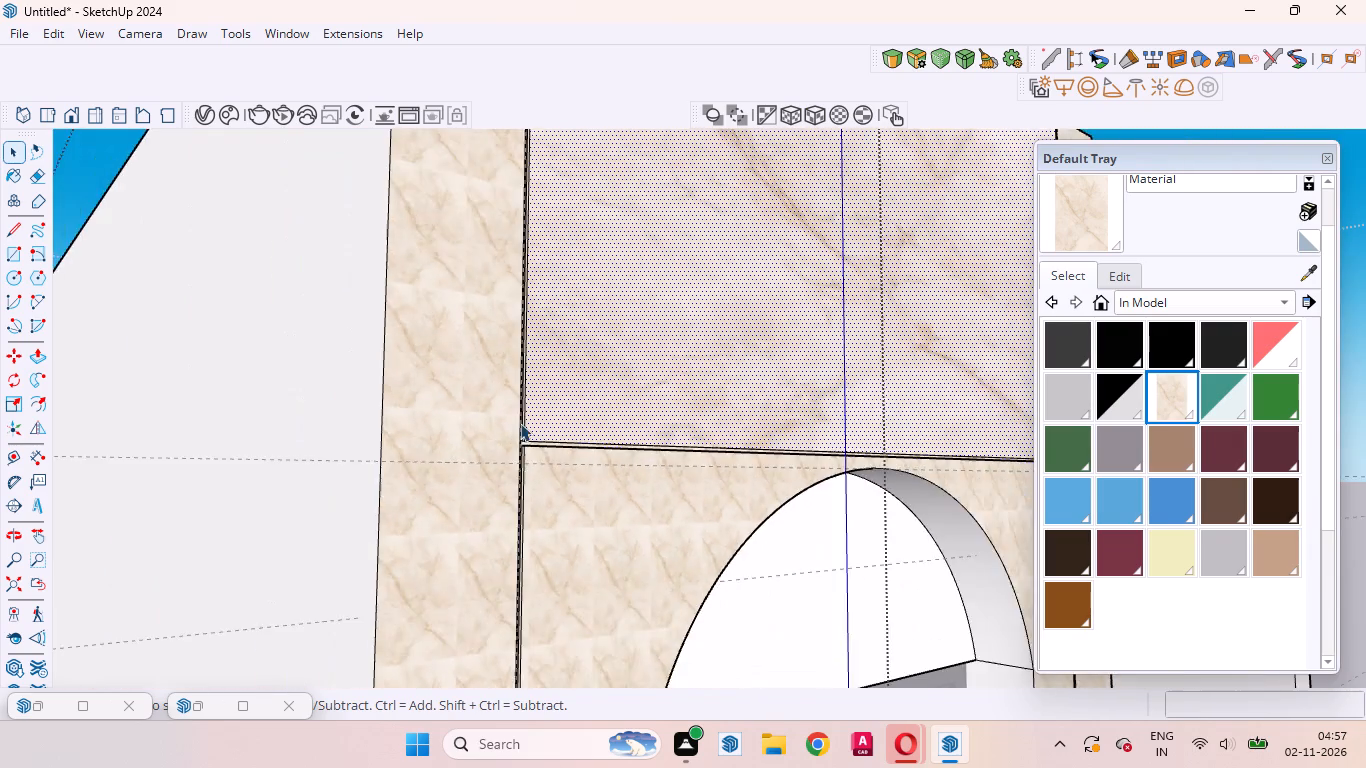
scroll(520, 423, down, 11)
middle_drag(612, 506, 411, 596)
scroll(377, 490, up, 5)
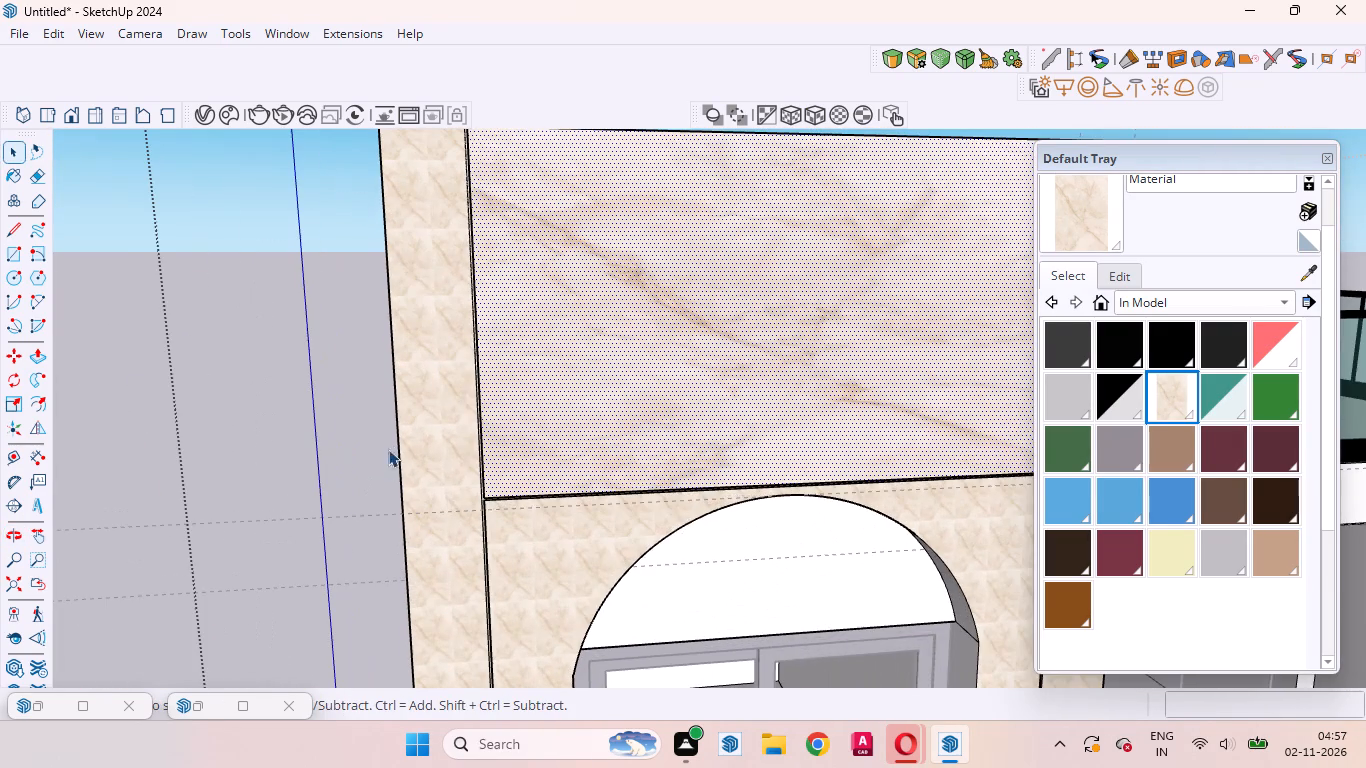
scroll(437, 445, up, 4)
click(438, 442)
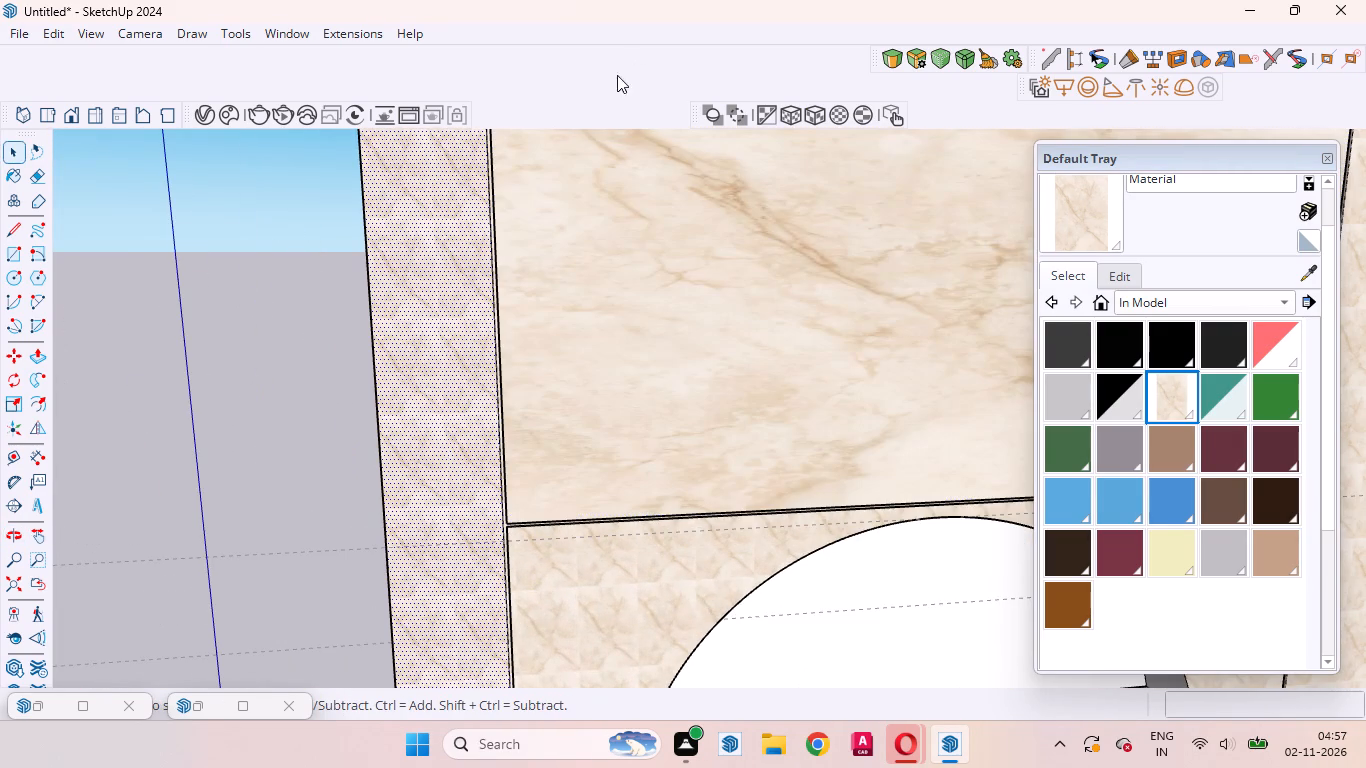
click(809, 113)
click(632, 594)
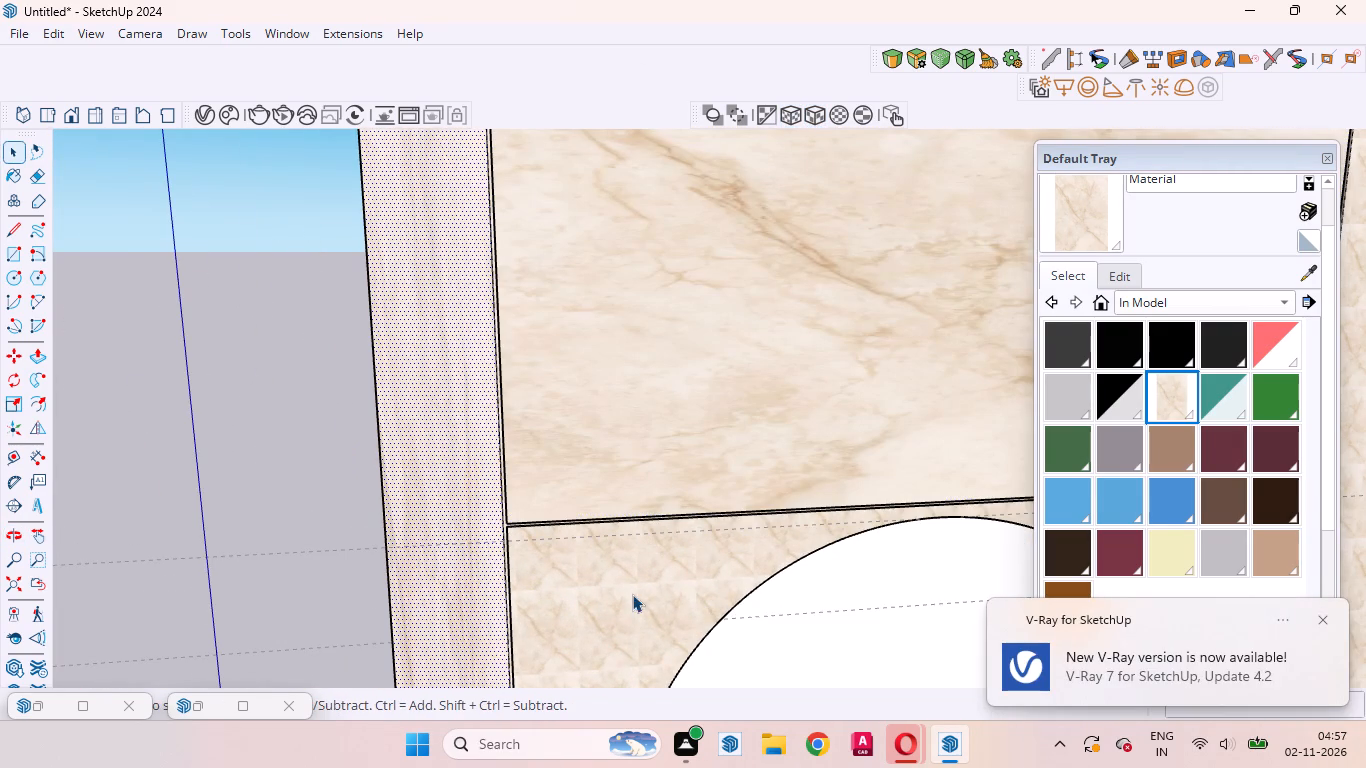
click(814, 108)
Apply the bounding-box-scaled cubic texture projection to the lower balcony-side panel and the balcony-side vertical strip.
scroll(579, 384, down, 1)
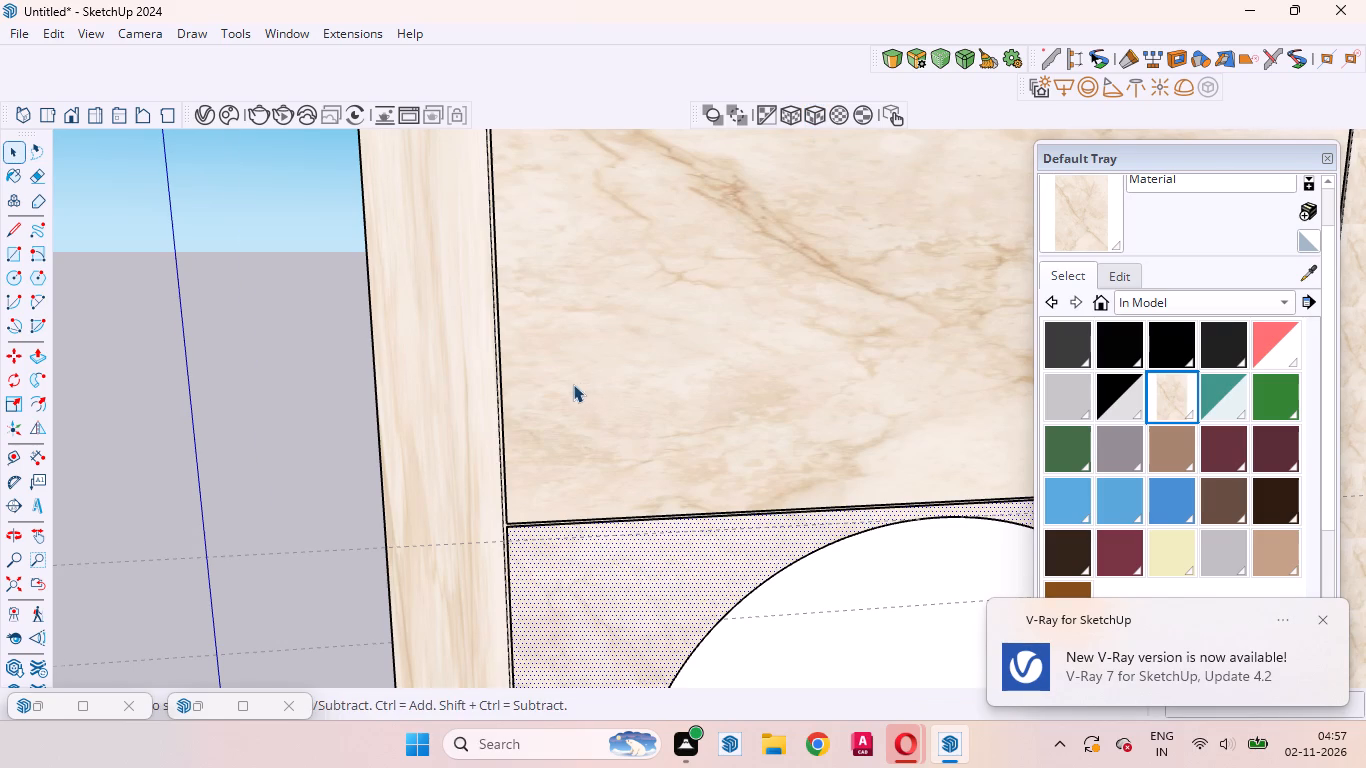
scroll(573, 384, down, 18)
scroll(663, 601, up, 5)
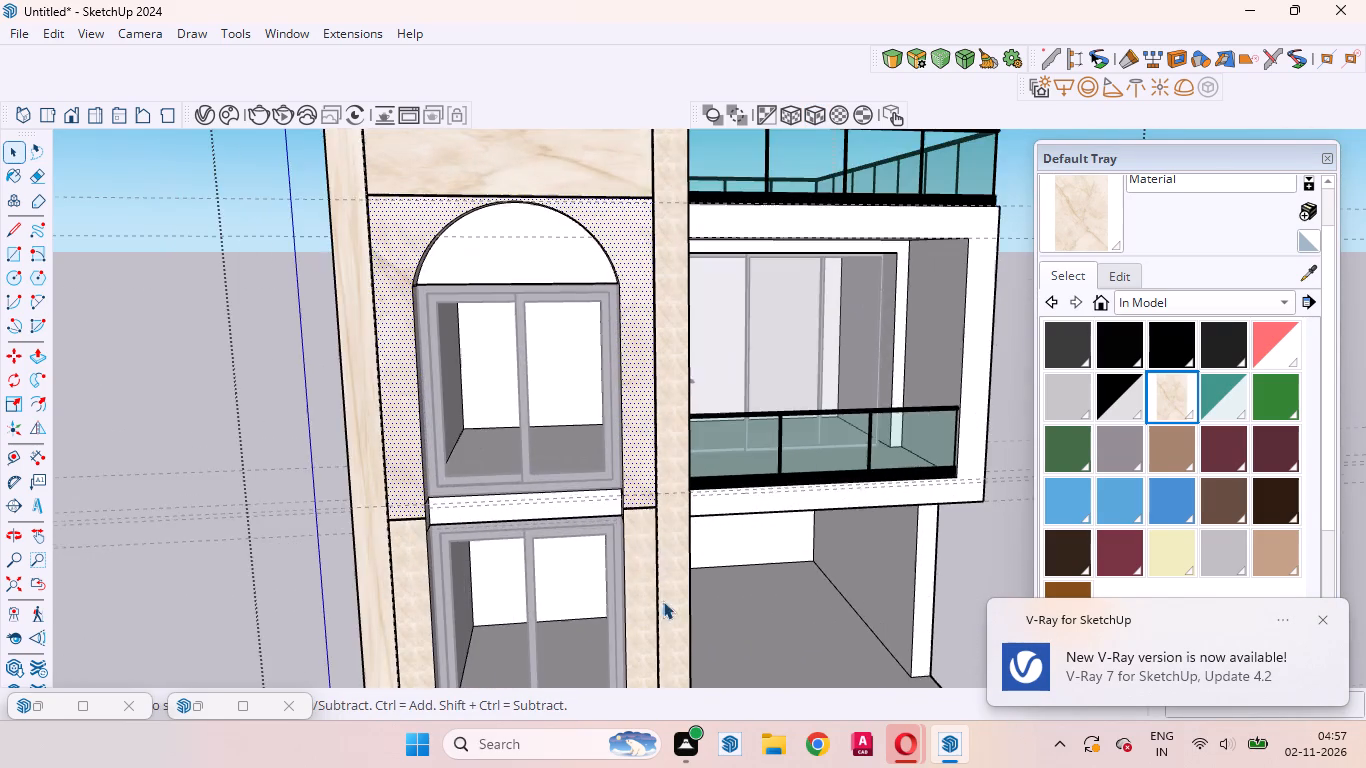
scroll(646, 570, up, 10)
click(636, 542)
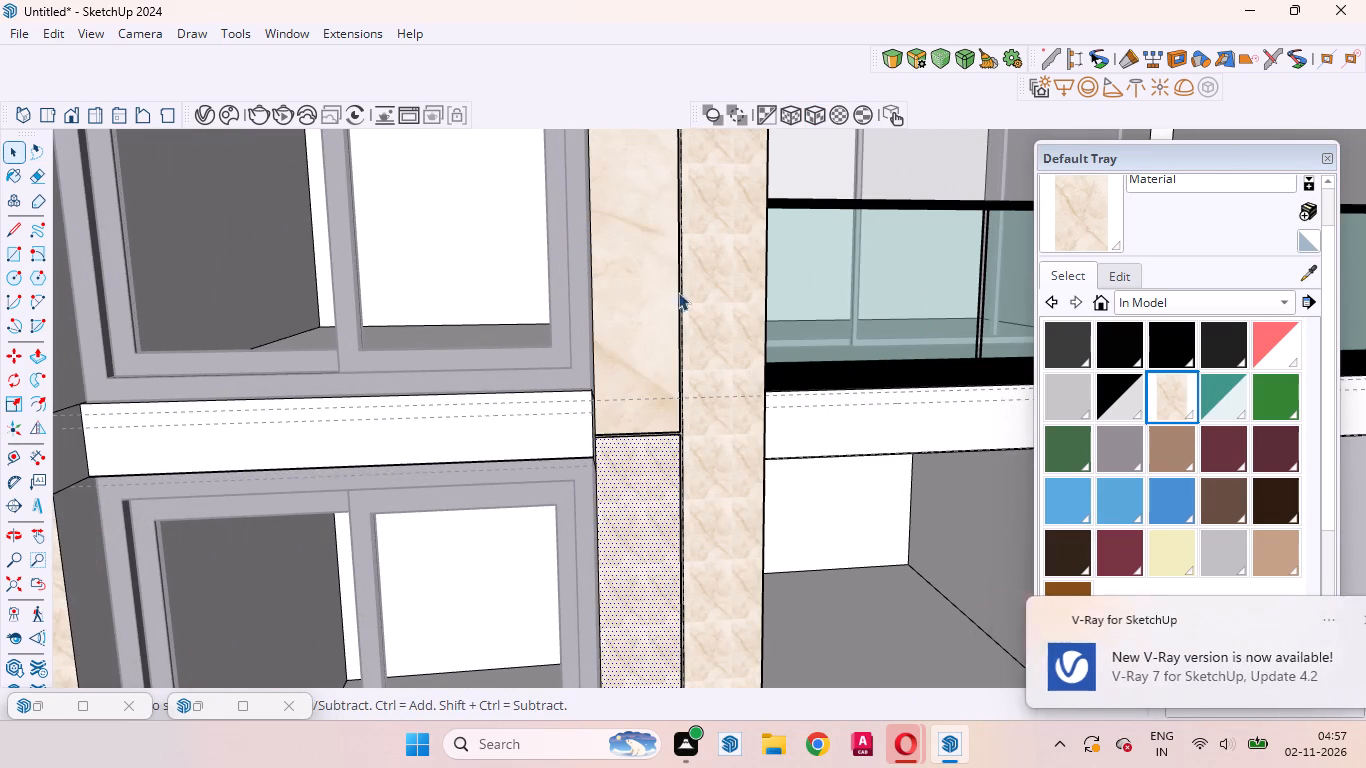
click(819, 109)
click(741, 346)
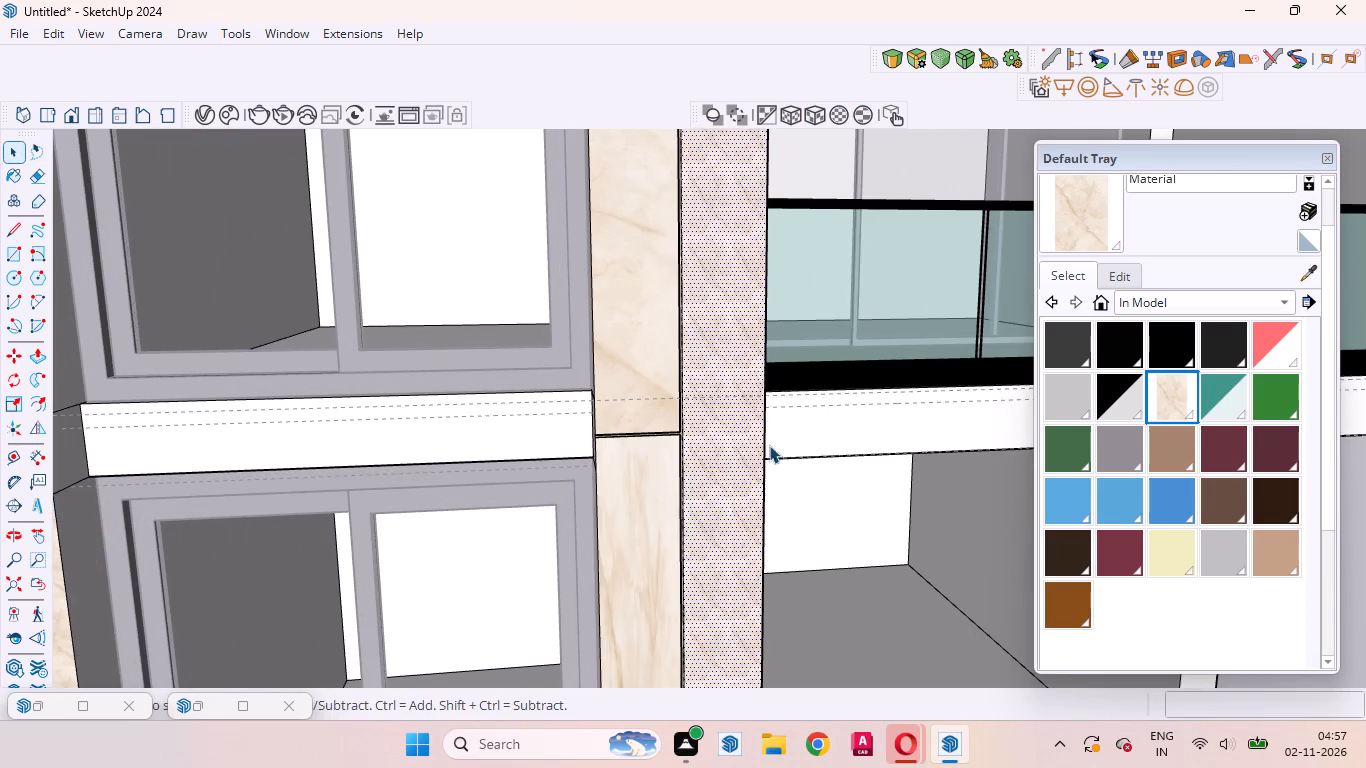
scroll(860, 444, down, 5)
click(811, 109)
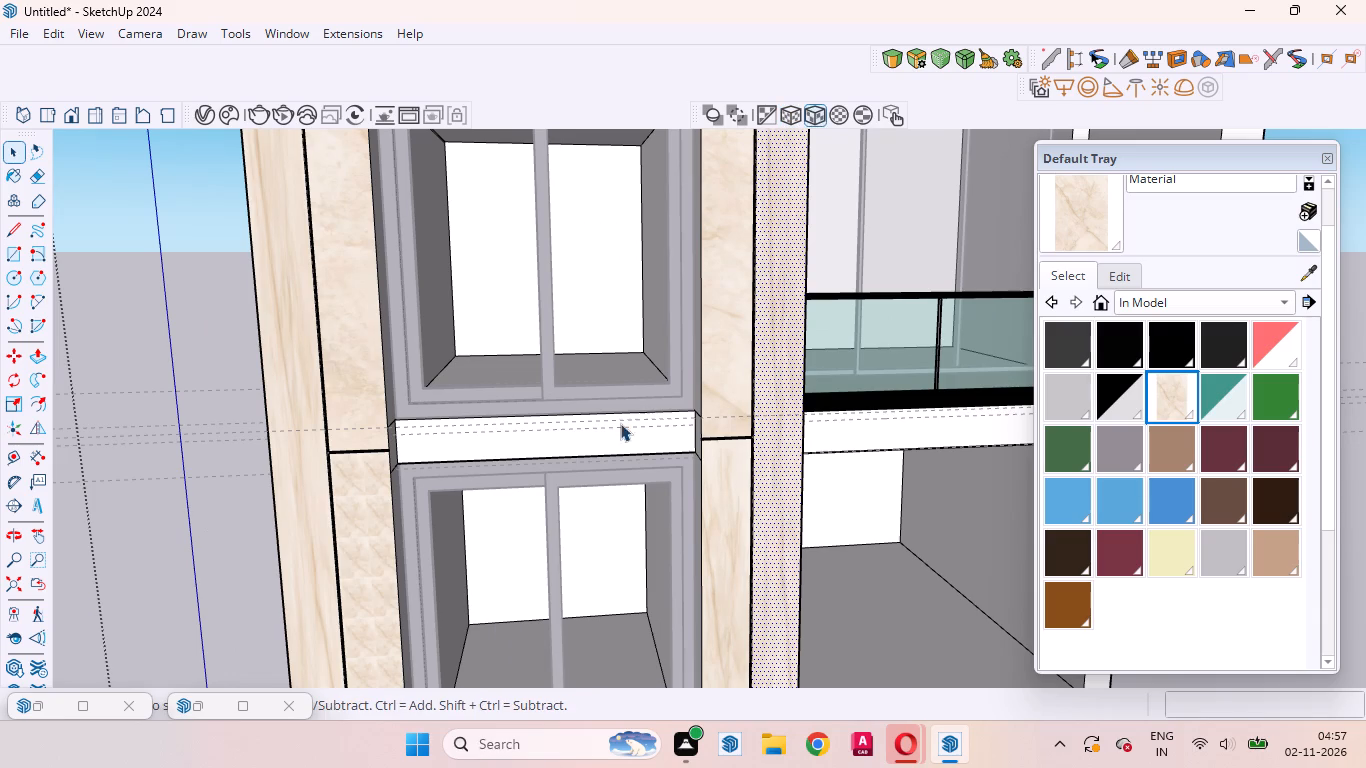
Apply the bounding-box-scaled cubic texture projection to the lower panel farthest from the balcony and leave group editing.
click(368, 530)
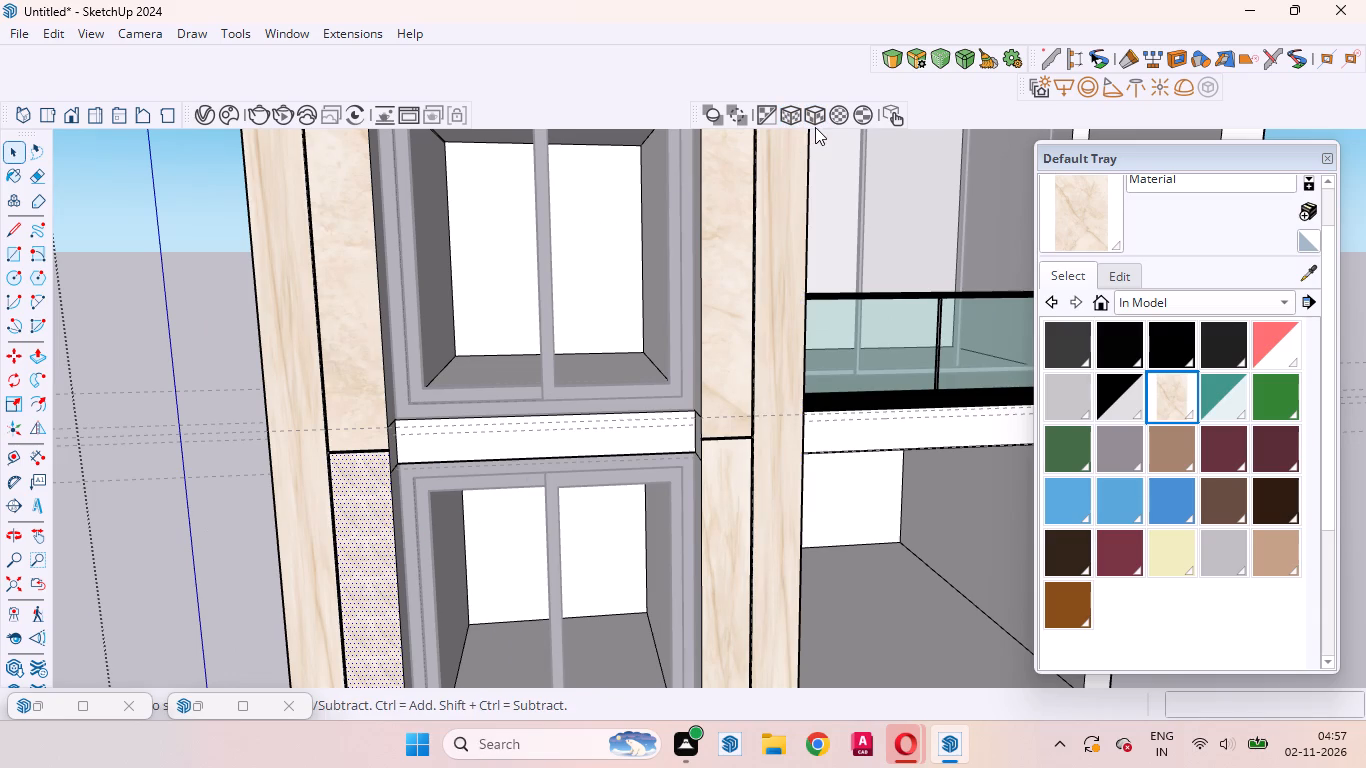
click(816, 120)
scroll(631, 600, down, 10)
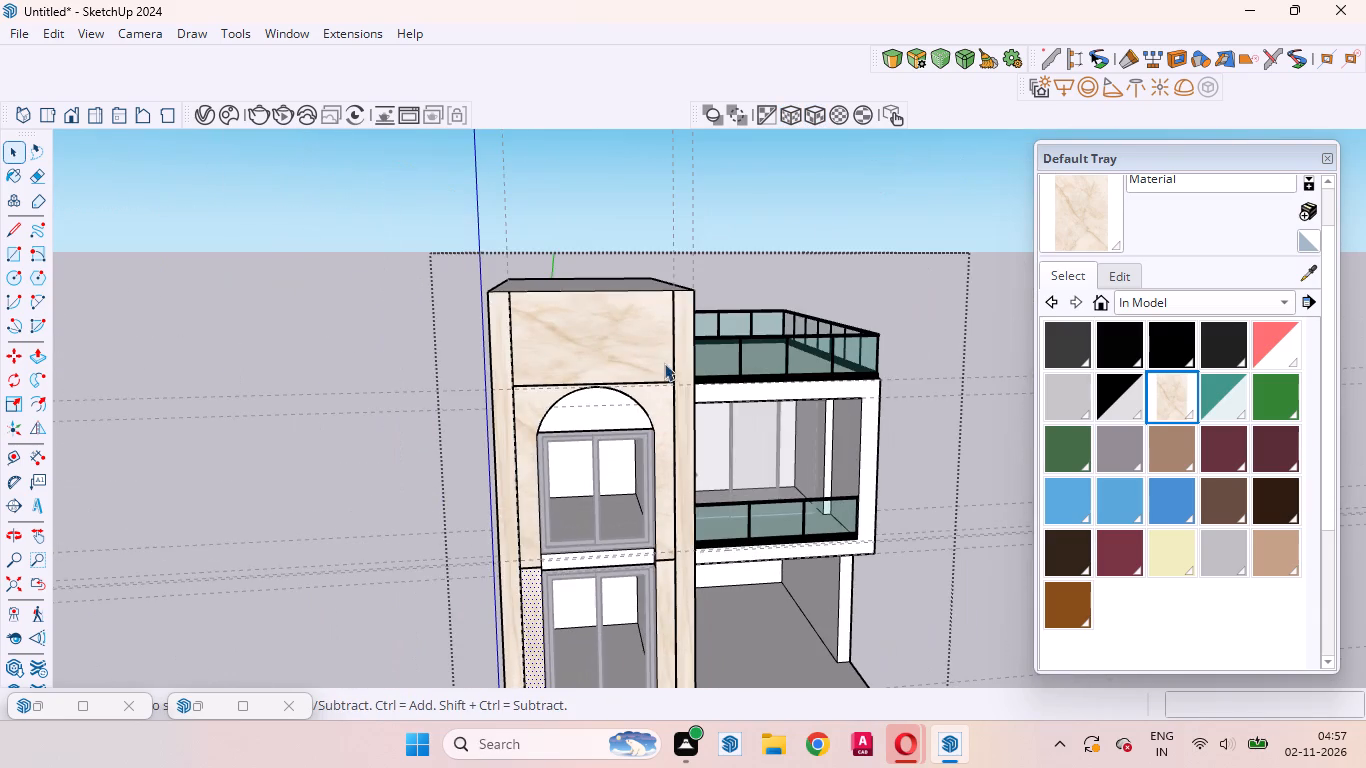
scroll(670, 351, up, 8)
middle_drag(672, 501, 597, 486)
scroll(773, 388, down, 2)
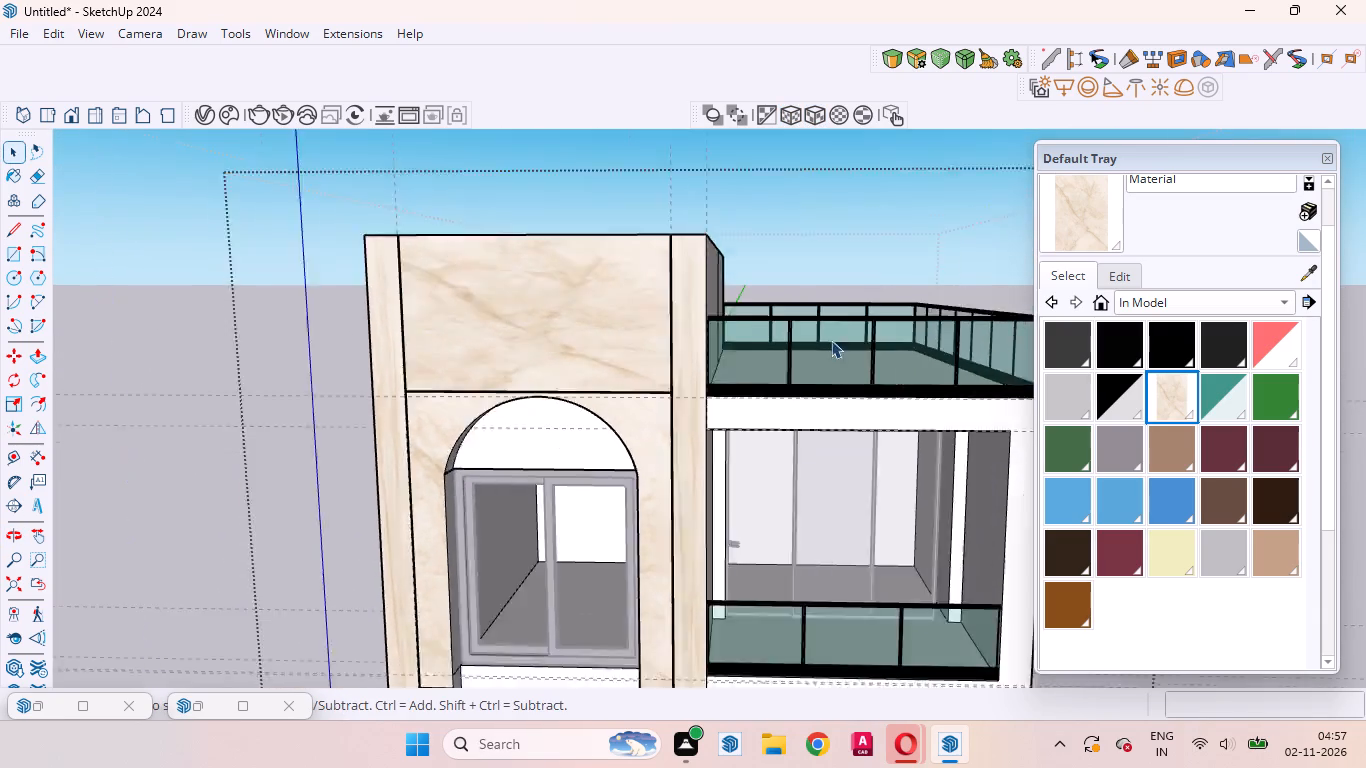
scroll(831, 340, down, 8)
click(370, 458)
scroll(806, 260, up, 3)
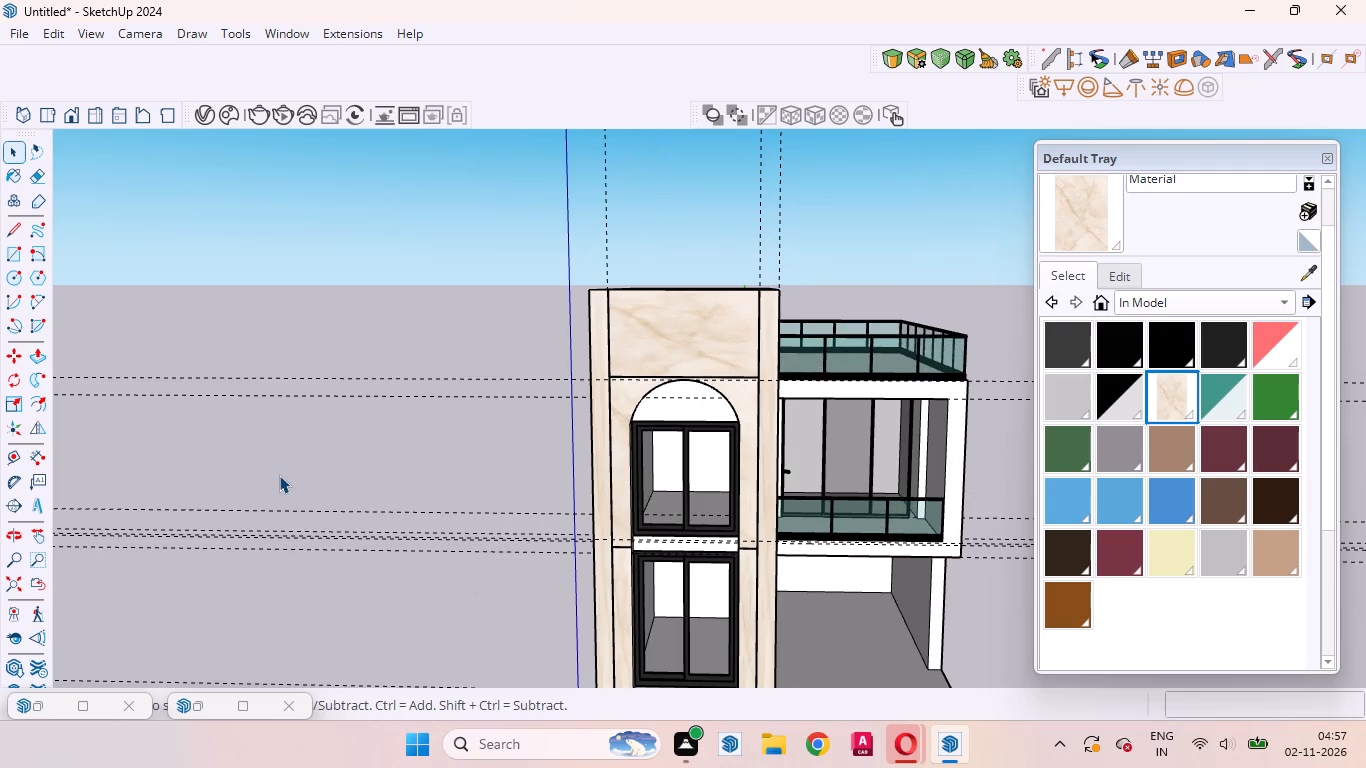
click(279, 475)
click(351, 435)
Examine the marble-clad front, its grooves and the texture fit on each panel from several angles and distances.
scroll(830, 594, down, 5)
scroll(618, 492, up, 11)
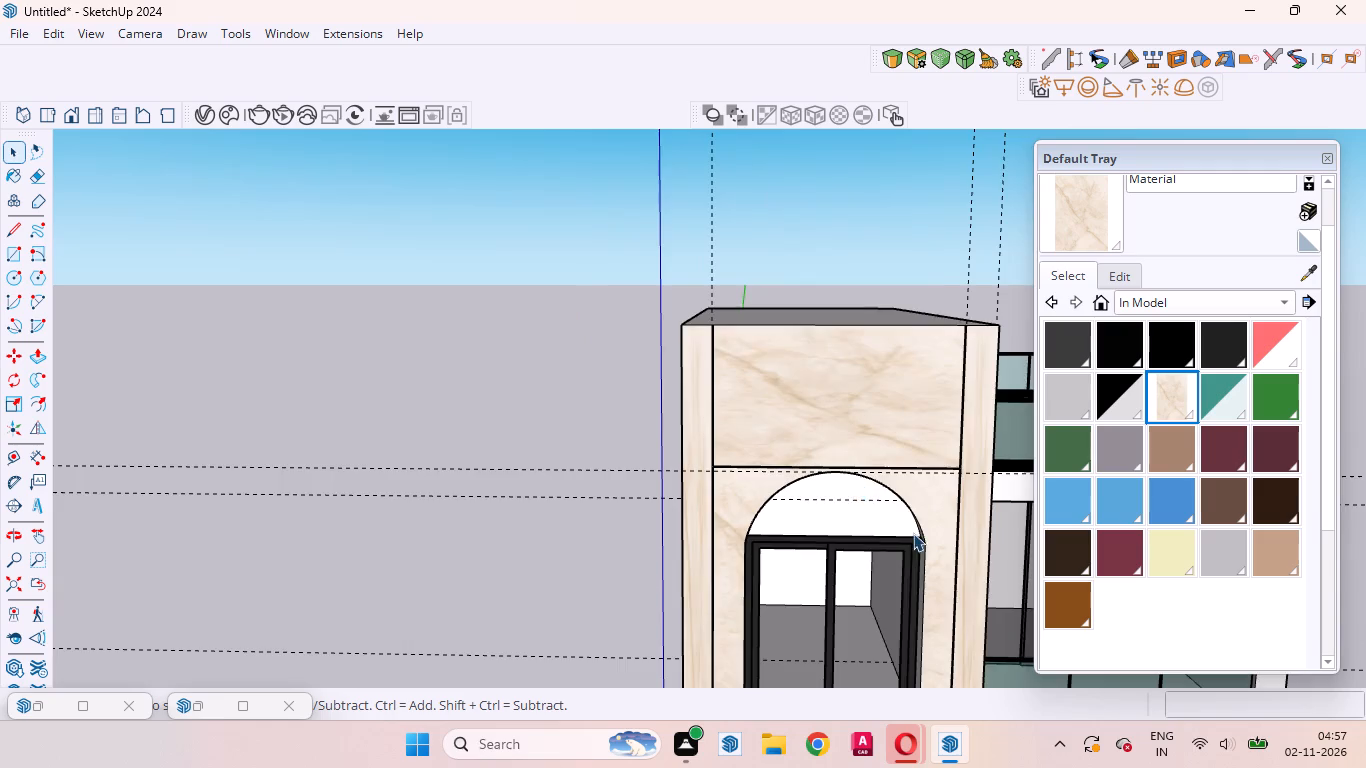
scroll(914, 535, up, 5)
middle_drag(909, 555, 969, 506)
scroll(968, 506, up, 1)
scroll(763, 545, down, 10)
triple_click(315, 592)
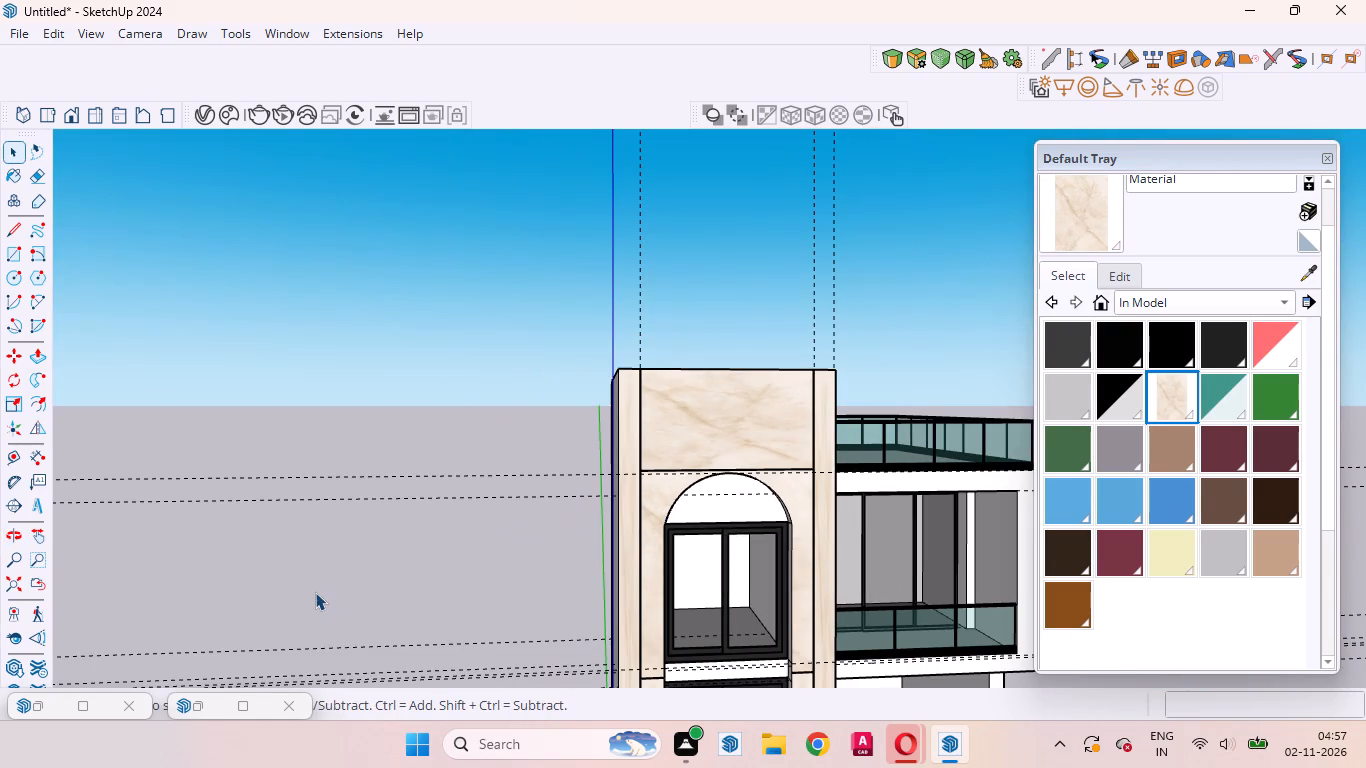
scroll(682, 278, down, 8)
scroll(822, 483, up, 1)
middle_drag(825, 519, 669, 573)
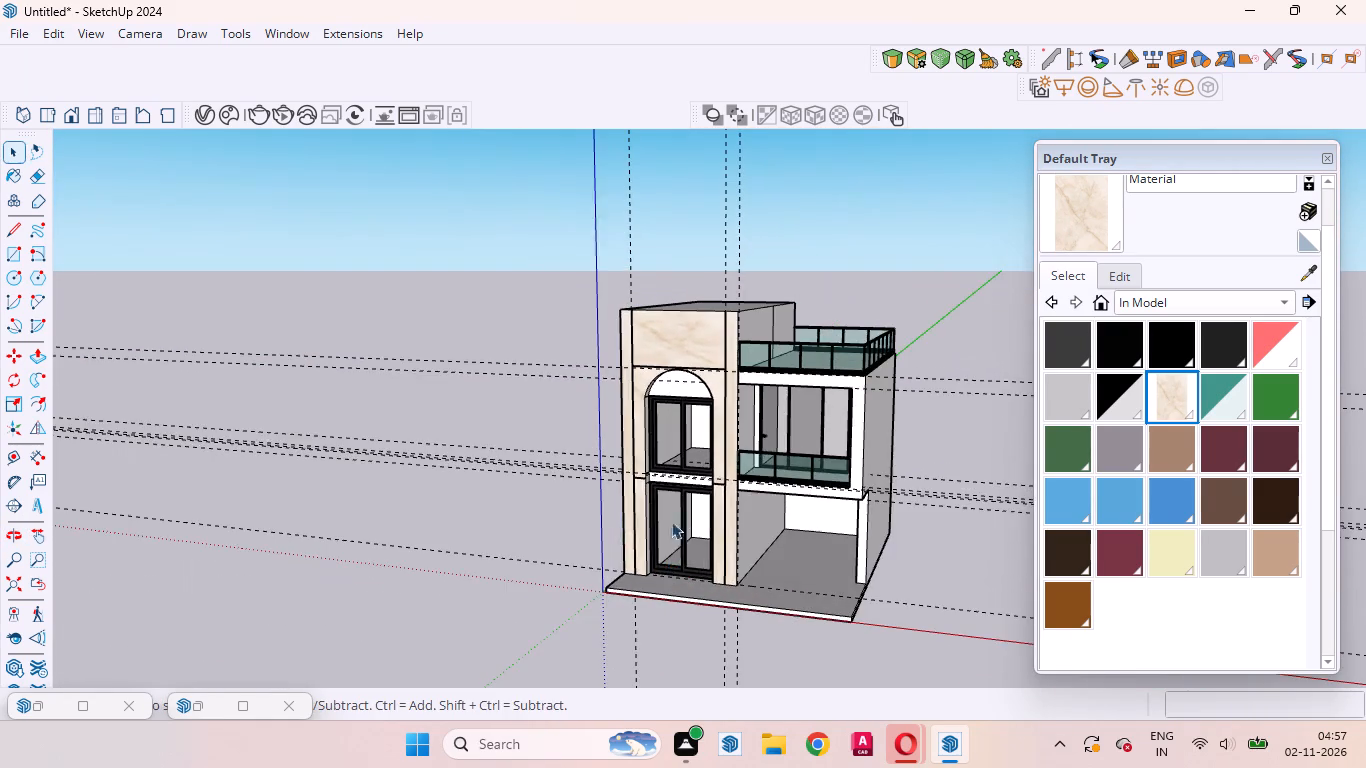
scroll(691, 502, up, 7)
scroll(741, 486, down, 1)
scroll(741, 486, up, 18)
middle_drag(713, 563, 756, 576)
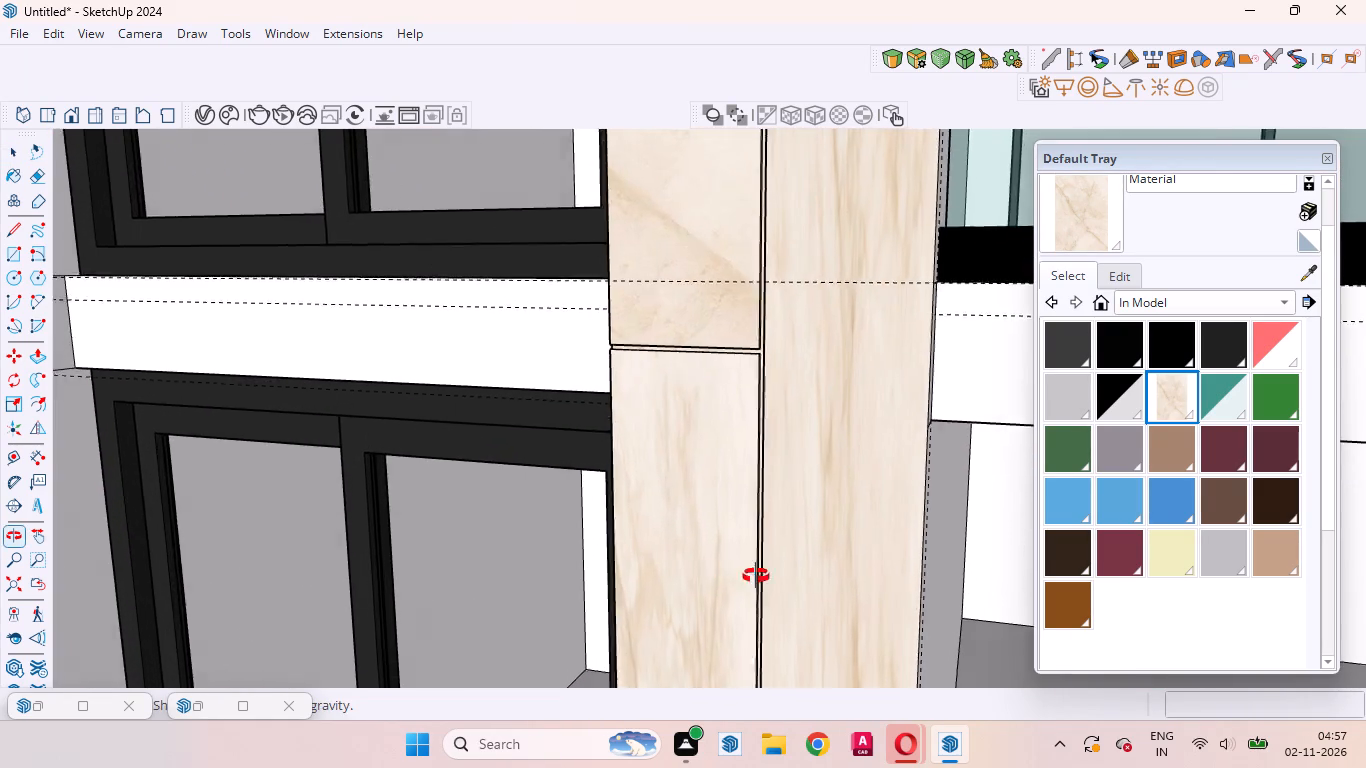
middle_drag(756, 576, 955, 586)
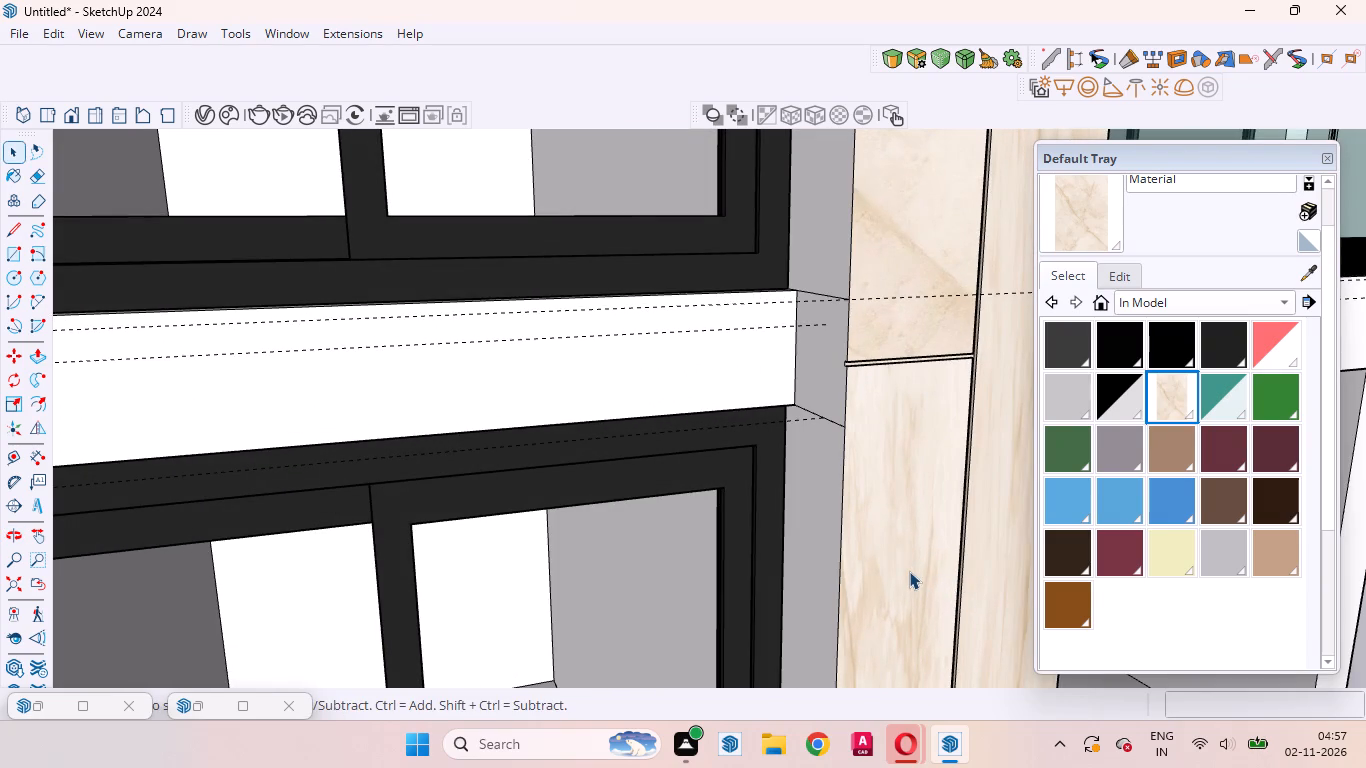
scroll(889, 565, down, 5)
scroll(725, 557, down, 6)
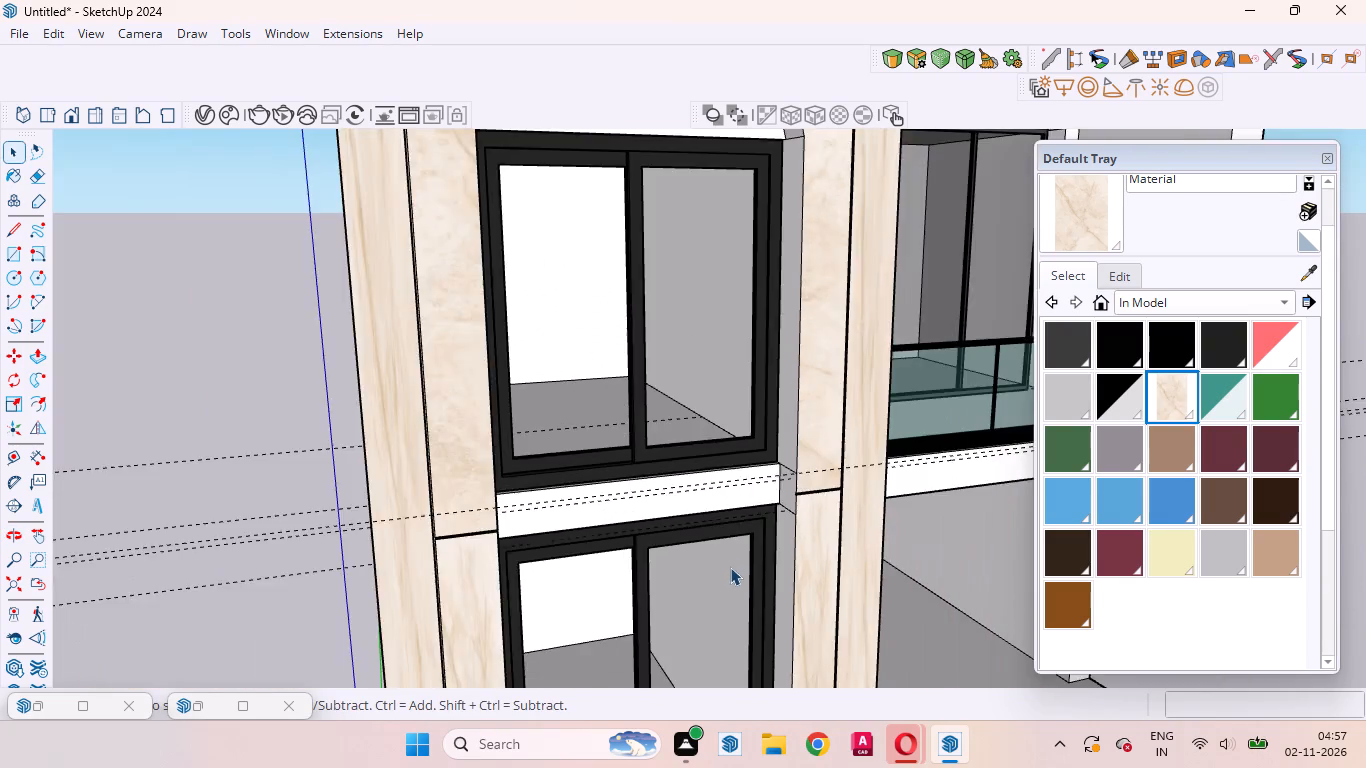
scroll(738, 561, down, 6)
middle_drag(886, 671, 750, 511)
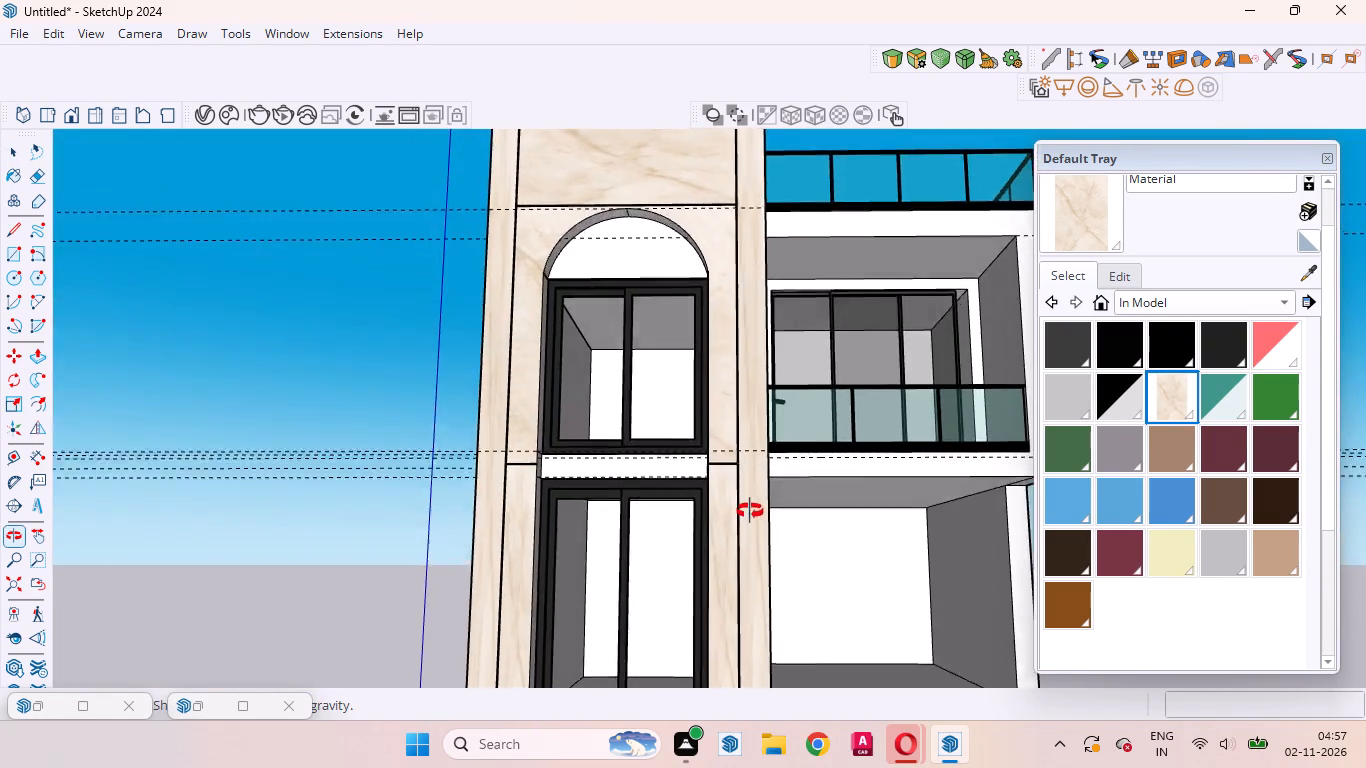
middle_drag(750, 511, 810, 589)
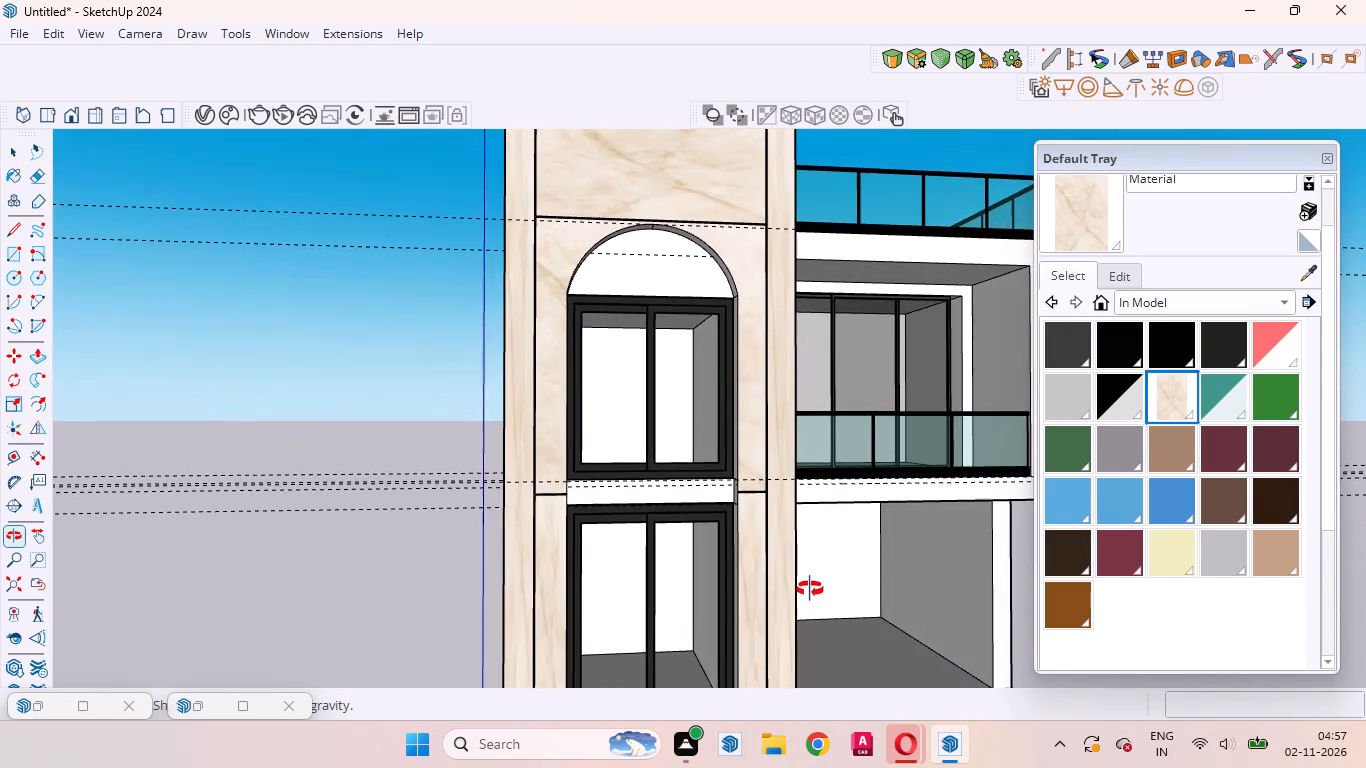
middle_drag(810, 589, 737, 637)
scroll(867, 657, up, 1)
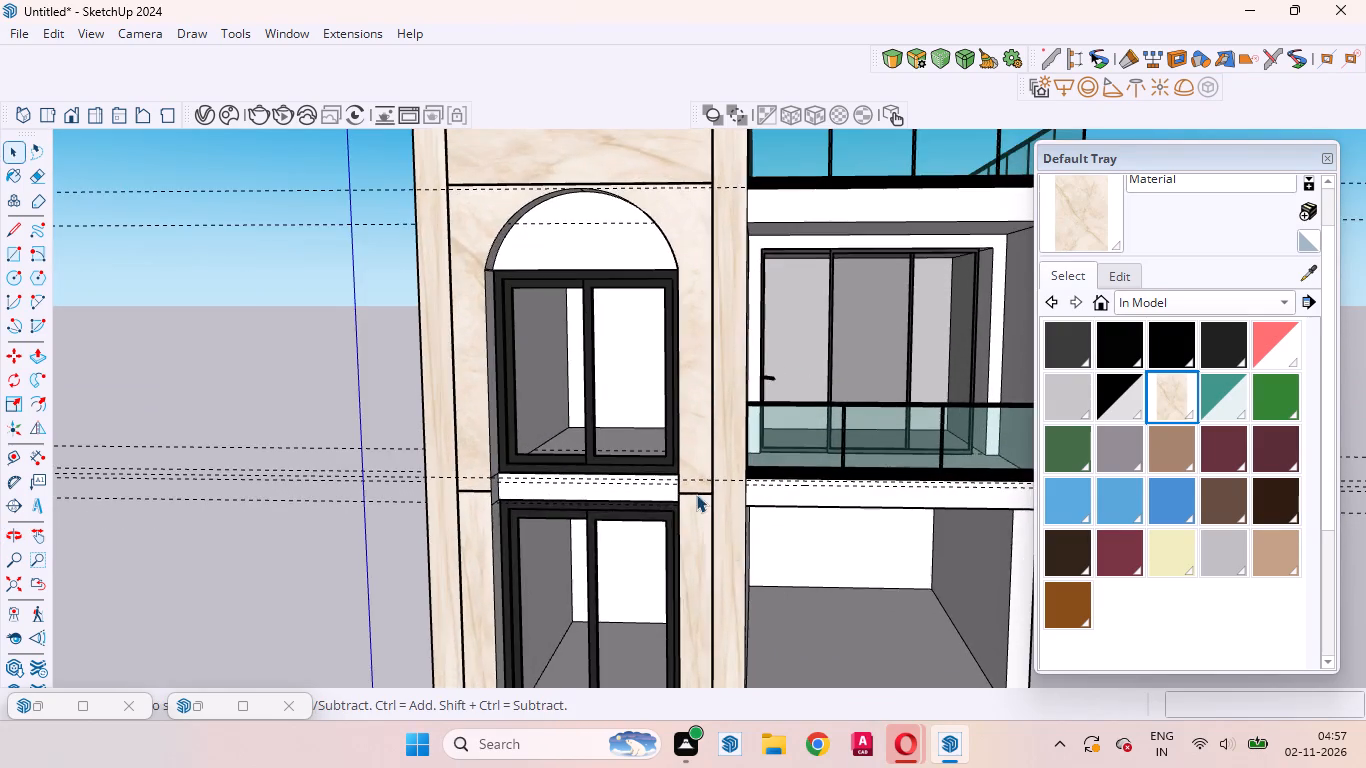
scroll(696, 494, down, 5)
scroll(837, 546, down, 3)
middle_drag(770, 483, 937, 377)
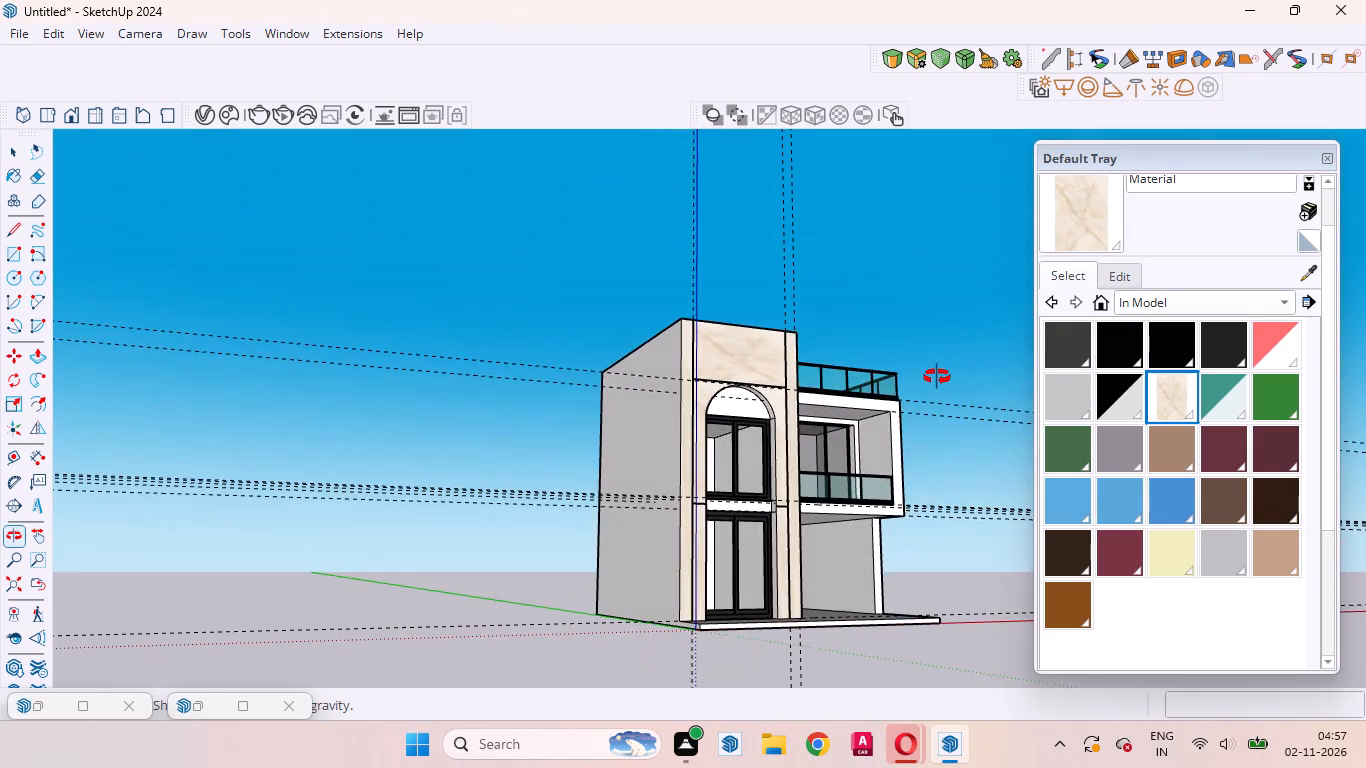
middle_drag(937, 377, 795, 489)
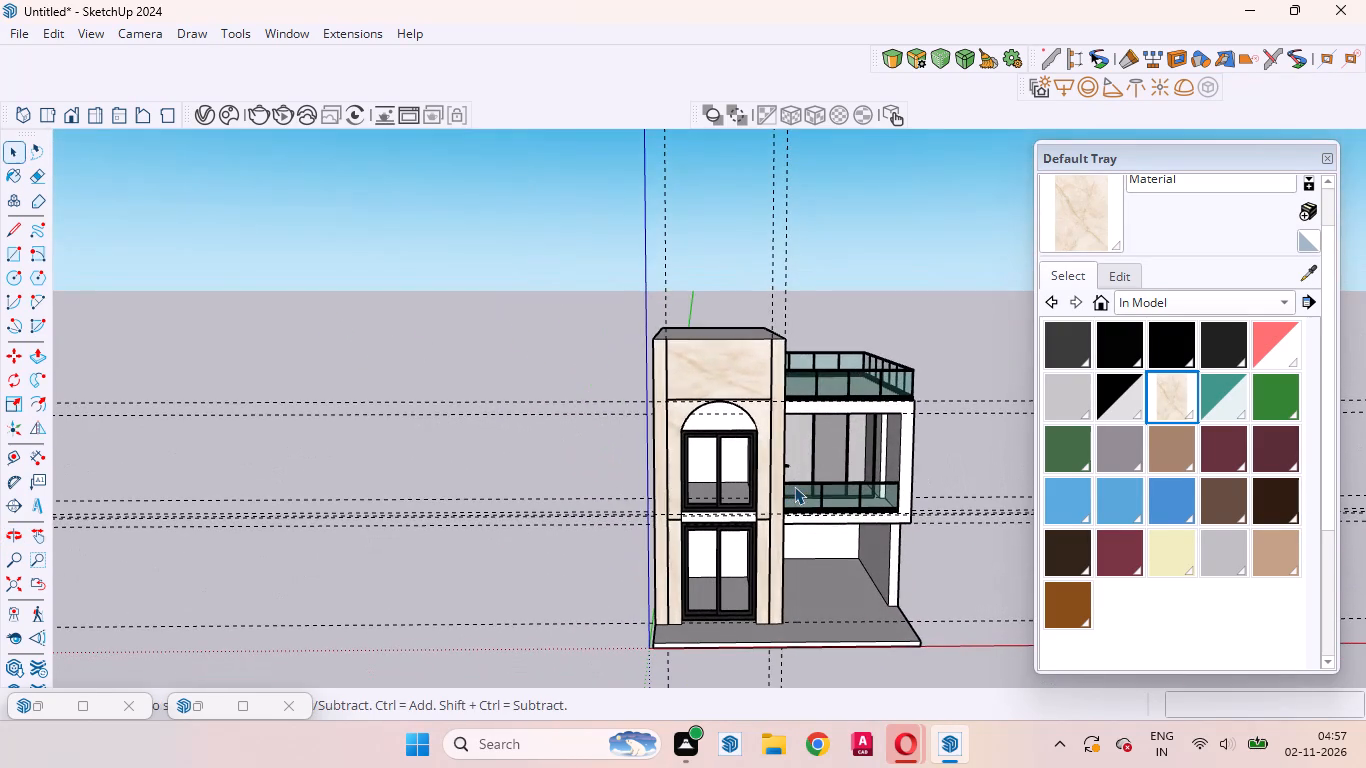
scroll(790, 404, up, 13)
scroll(685, 386, up, 5)
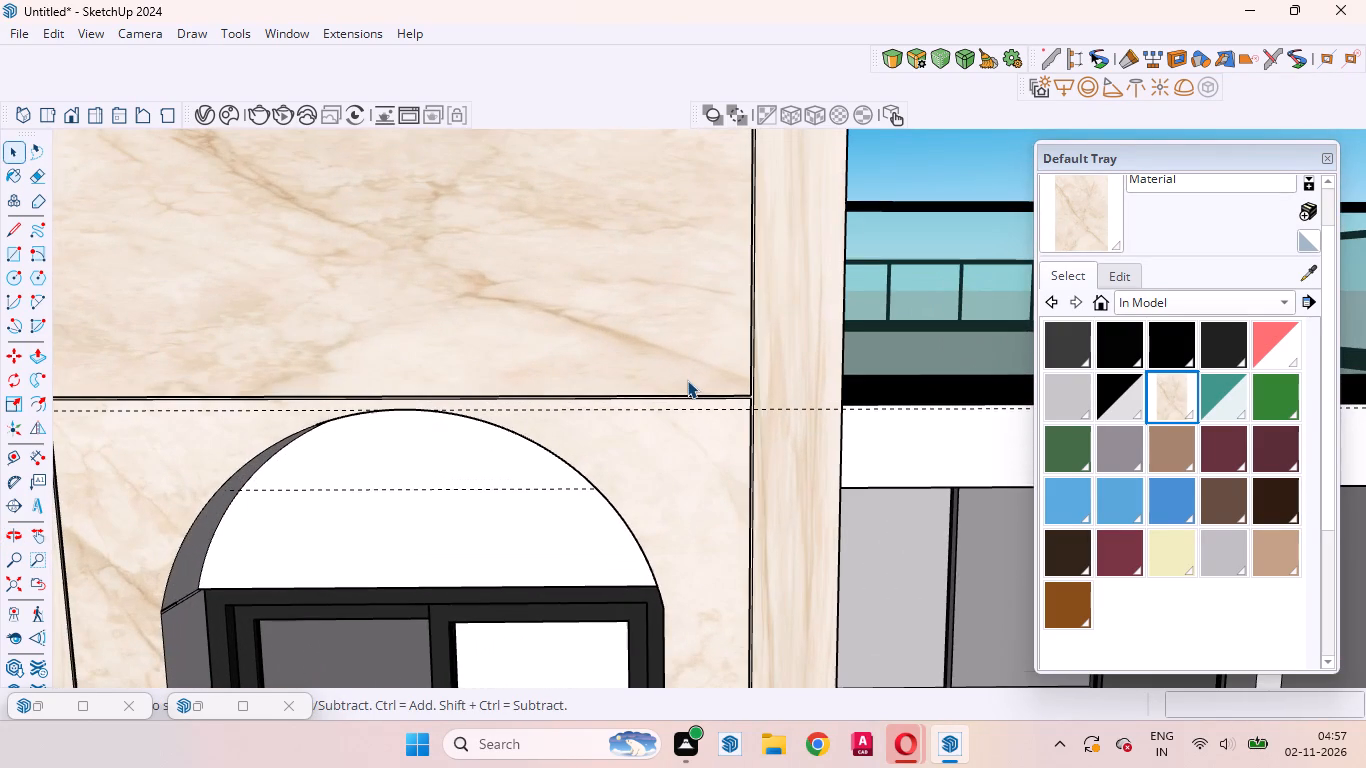
Undo the bounding-box-scaled texture projections on the front panels, vertical strips and arched surround.
key(ctrl+z)
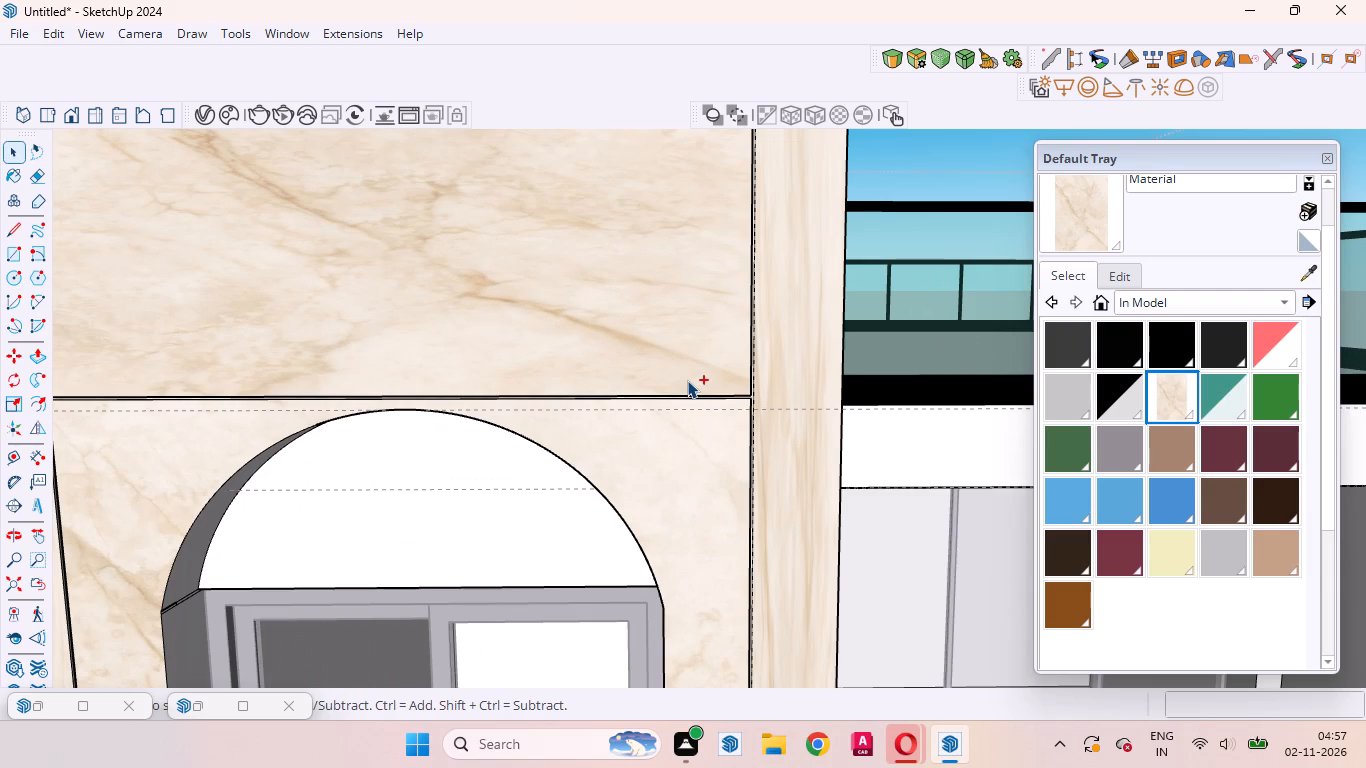
key(ctrl+z)
key(ctrl+z)
key(ctrl+z)
key(ctrl+z)
key(ctrl+z)
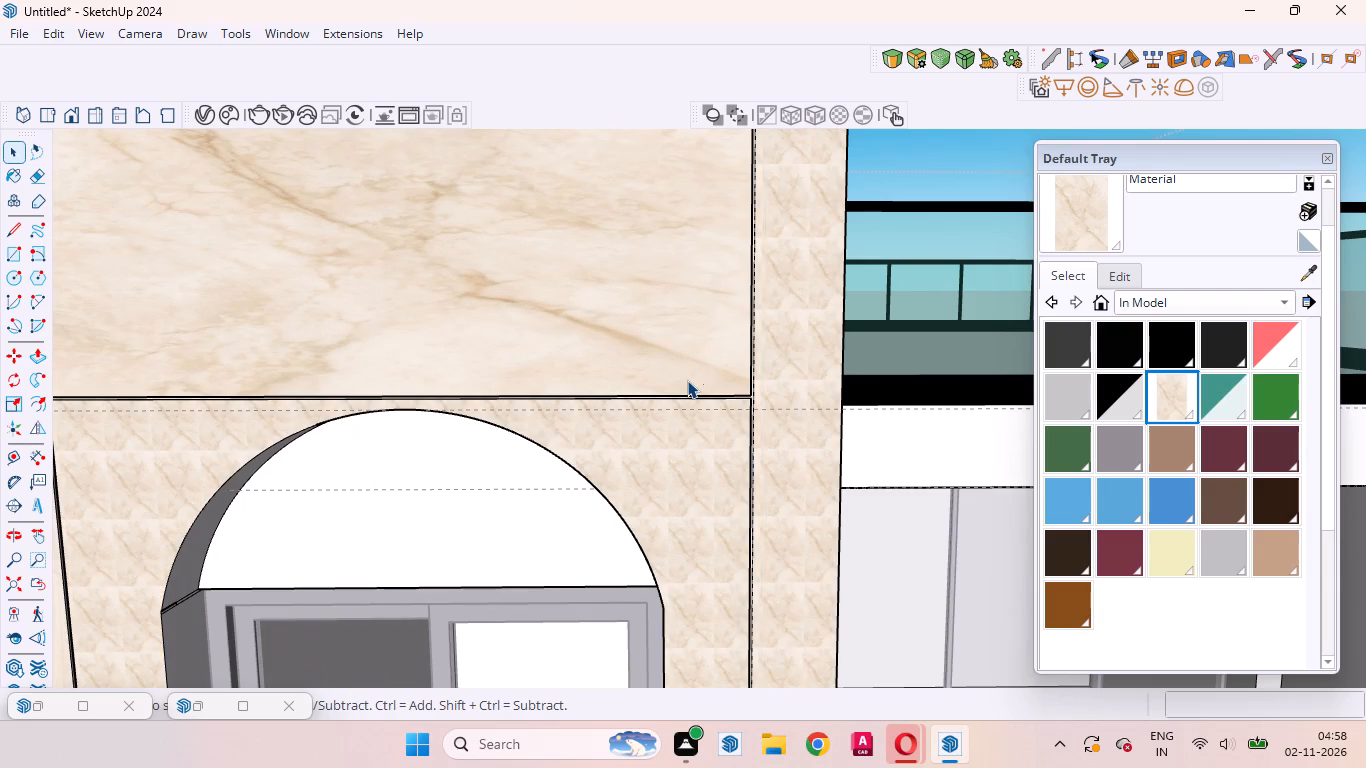
key(ctrl+z)
key(ctrl+z)
key(ctrl+z)
key(ctrl+z)
key(ctrl+z)
key(ctrl+z)
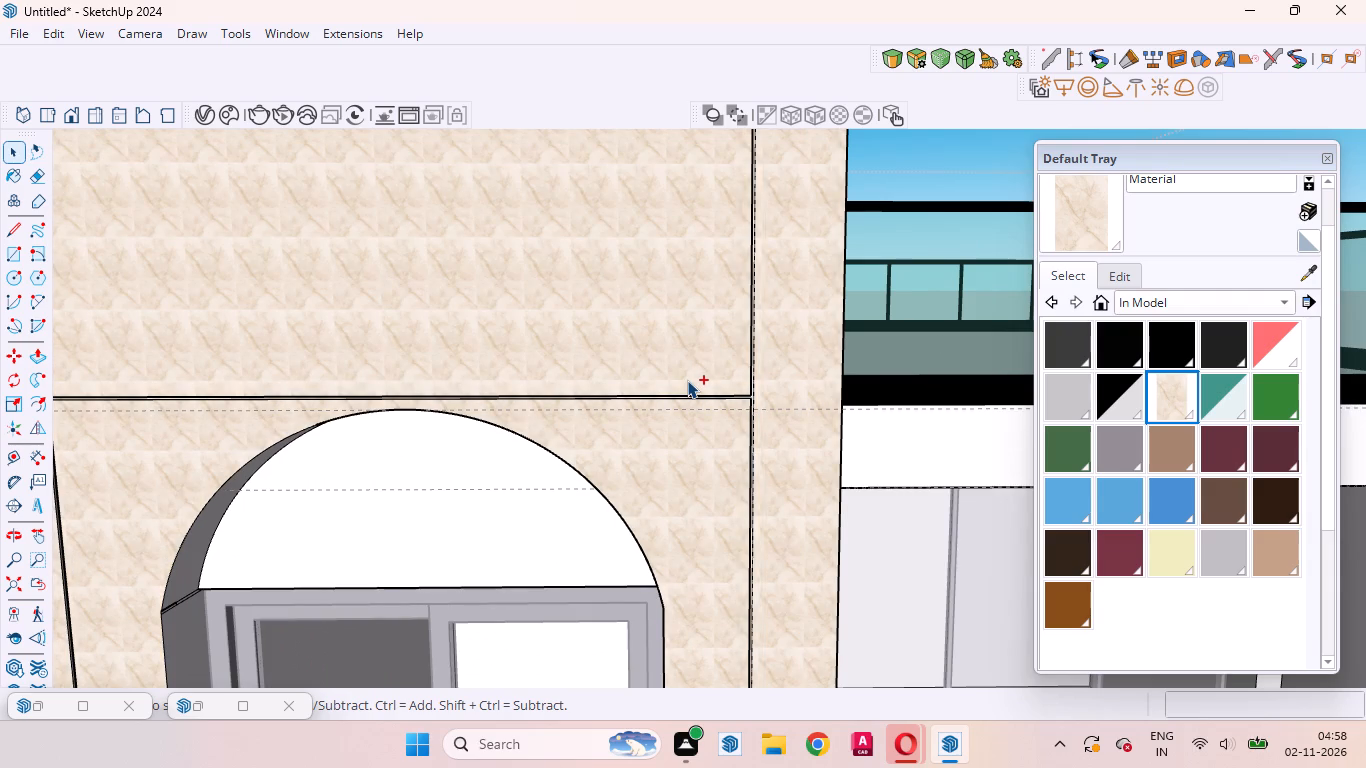
key(z)
key(ctrl+z)
key(ctrl+z)
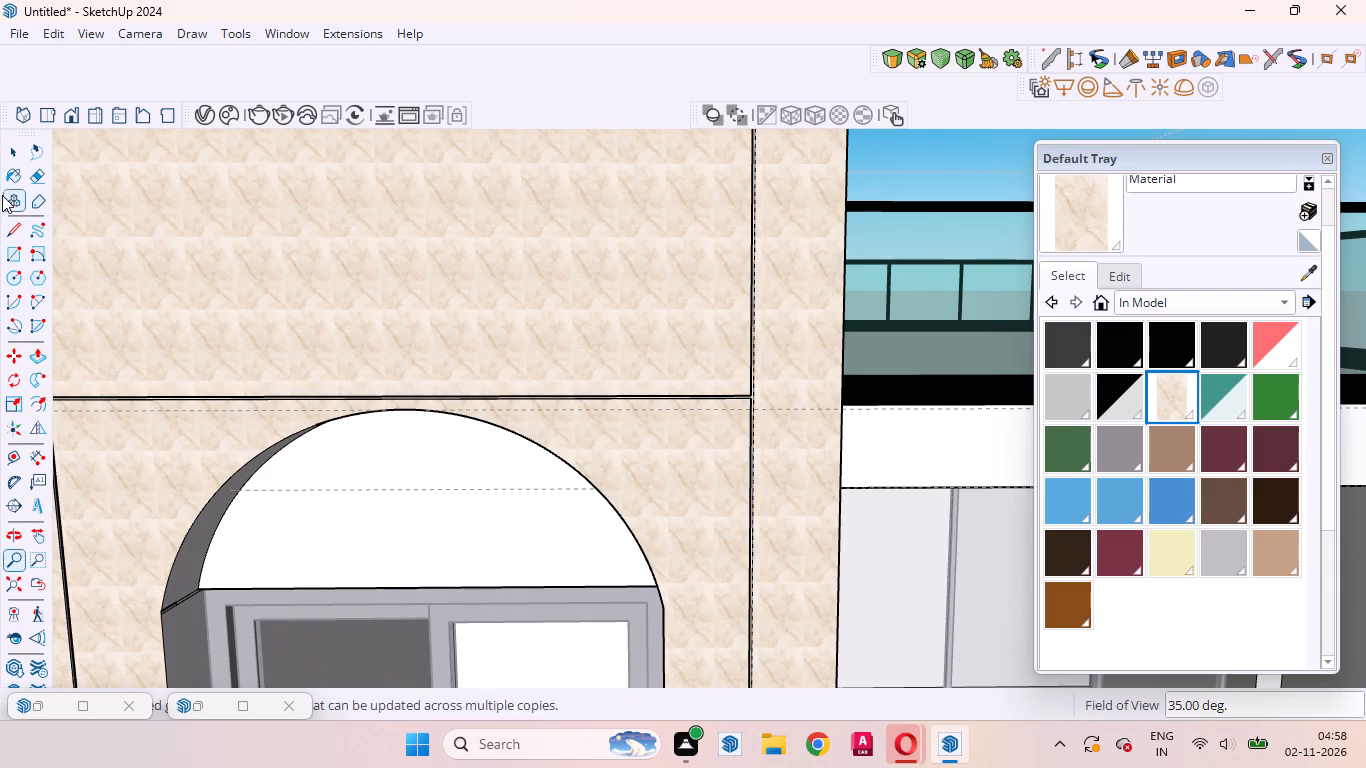
click(10, 149)
key(ctrl+z)
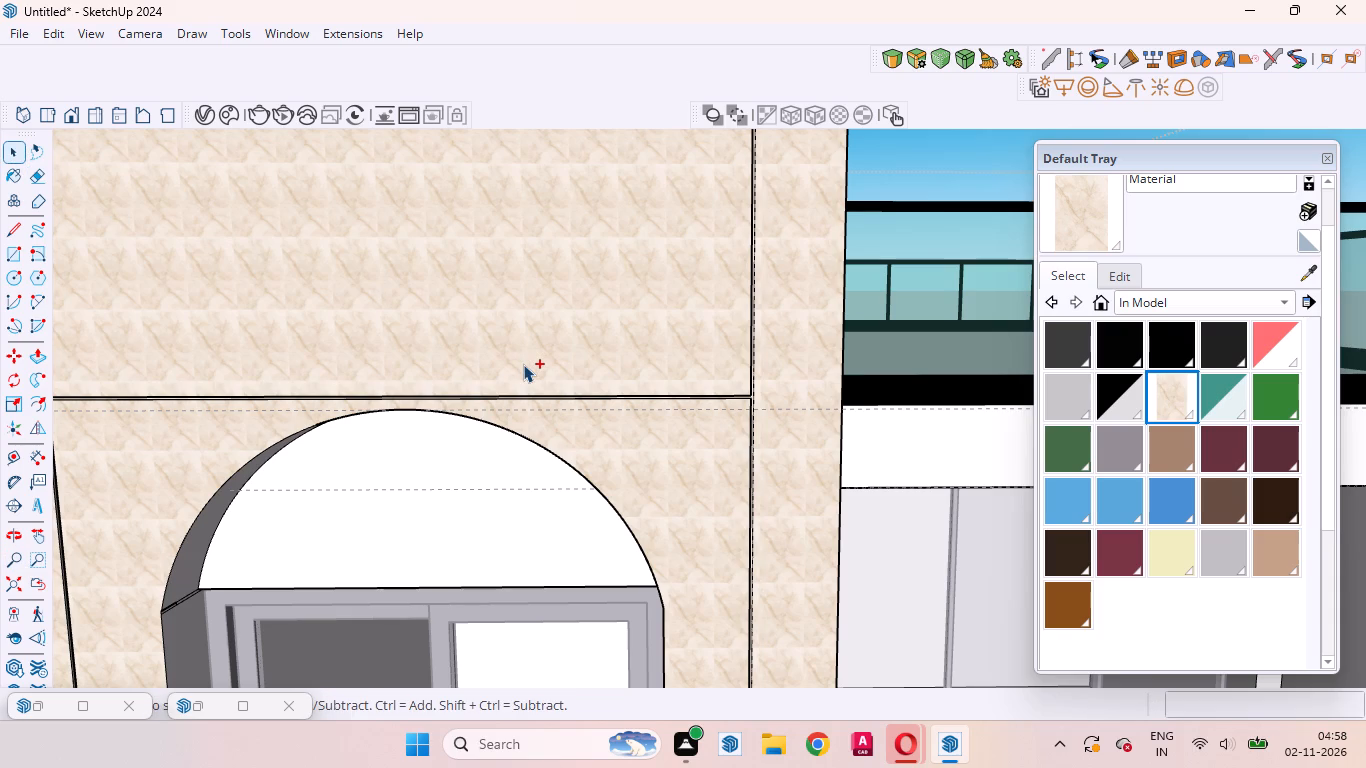
key(ctrl+z)
key(ctrl+z)
key(ctrl+z)
key(ctrl+z)
text(zz)
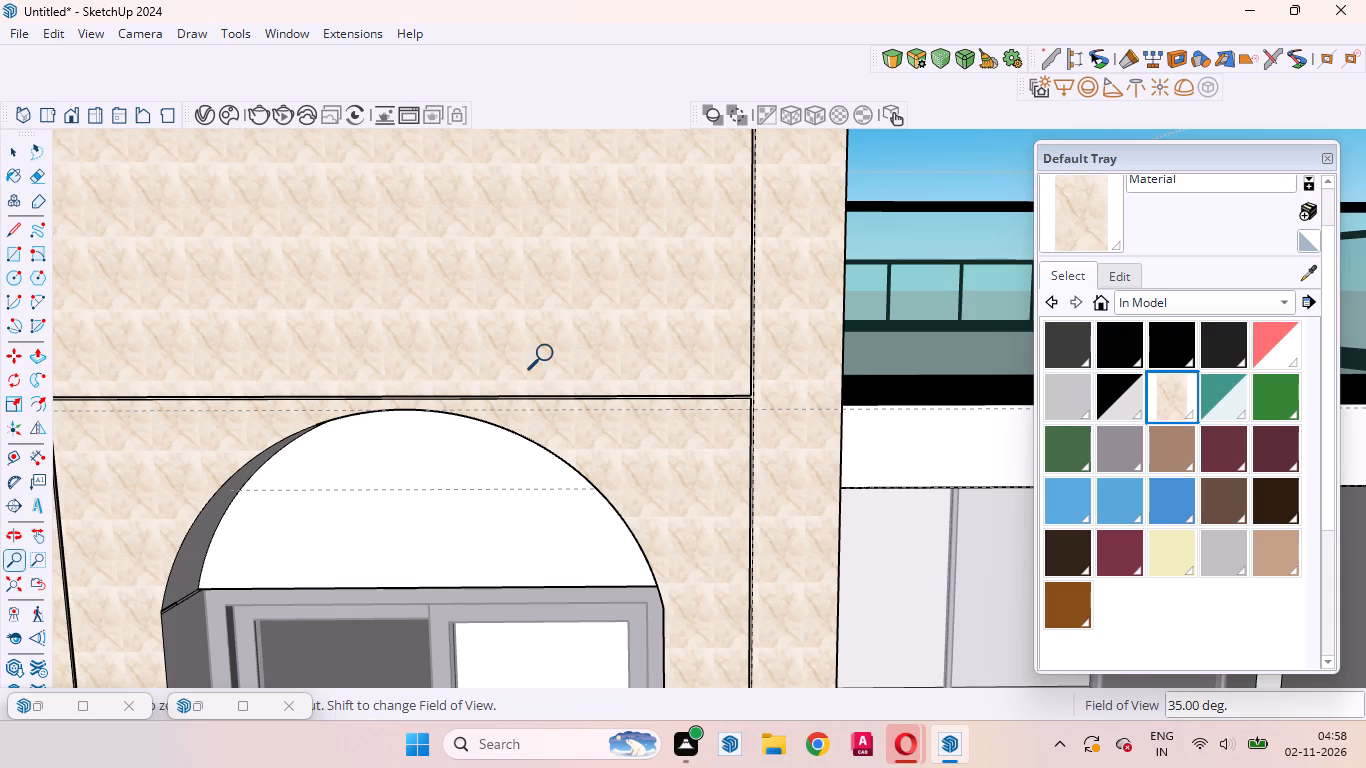
click(23, 151)
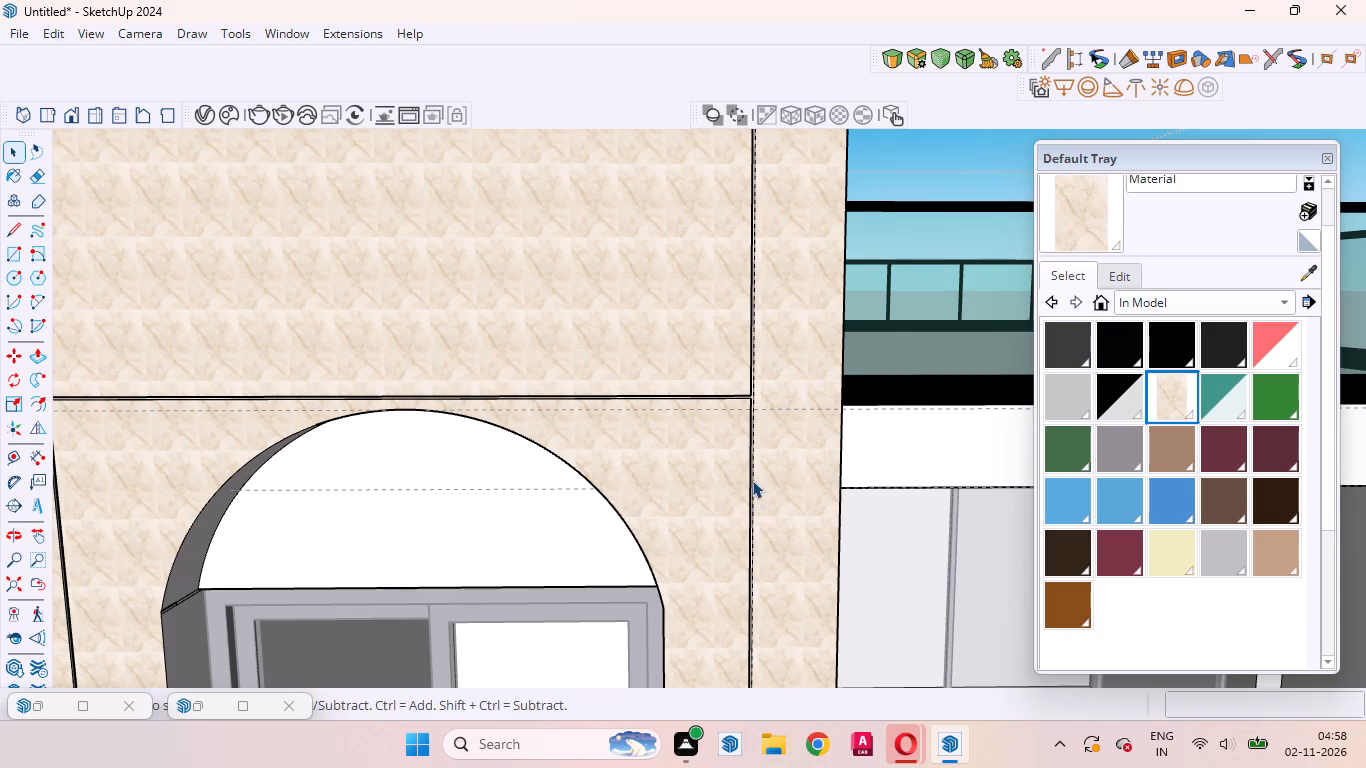
Undo the beige marble painting on the vertical strips, arched surround, lower panels and upper front panel.
scroll(753, 480, down, 7)
key(ctrl+z)
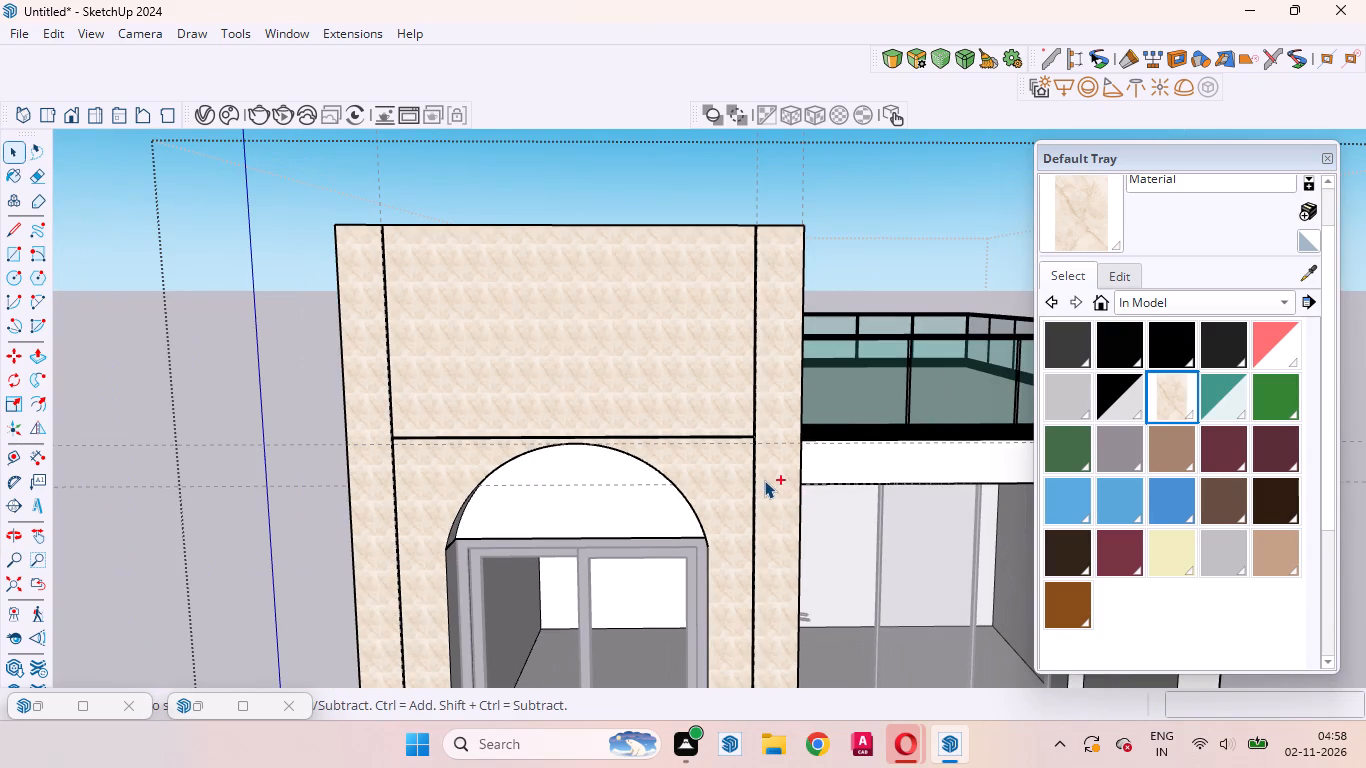
key(ctrl+z)
key(ctrl+z)
key(ctrl+z)
key(ctrl+z)
key(ctrl+z)
key(ctrl+z)
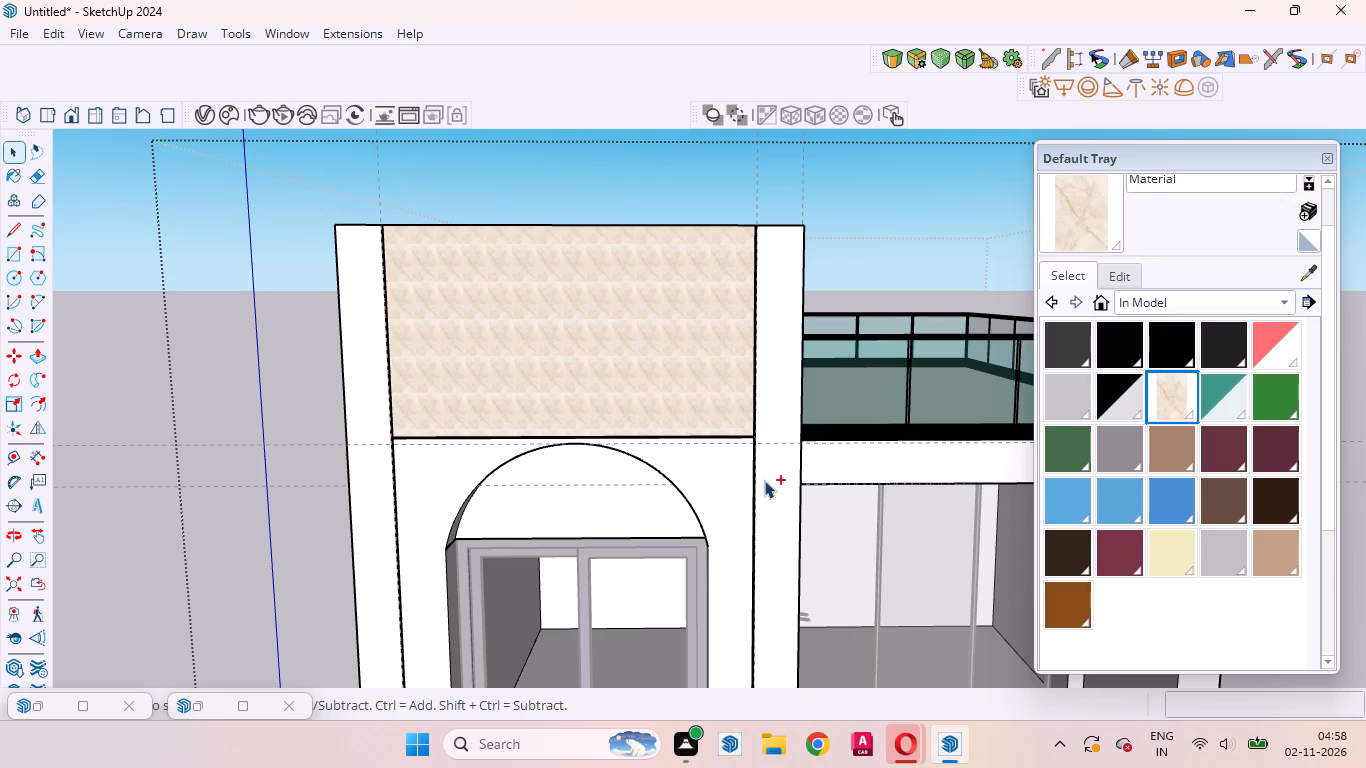
key(ctrl+z)
key(ctrl+z)
key(ctrl+z)
key(ctrl+z)
key(z)
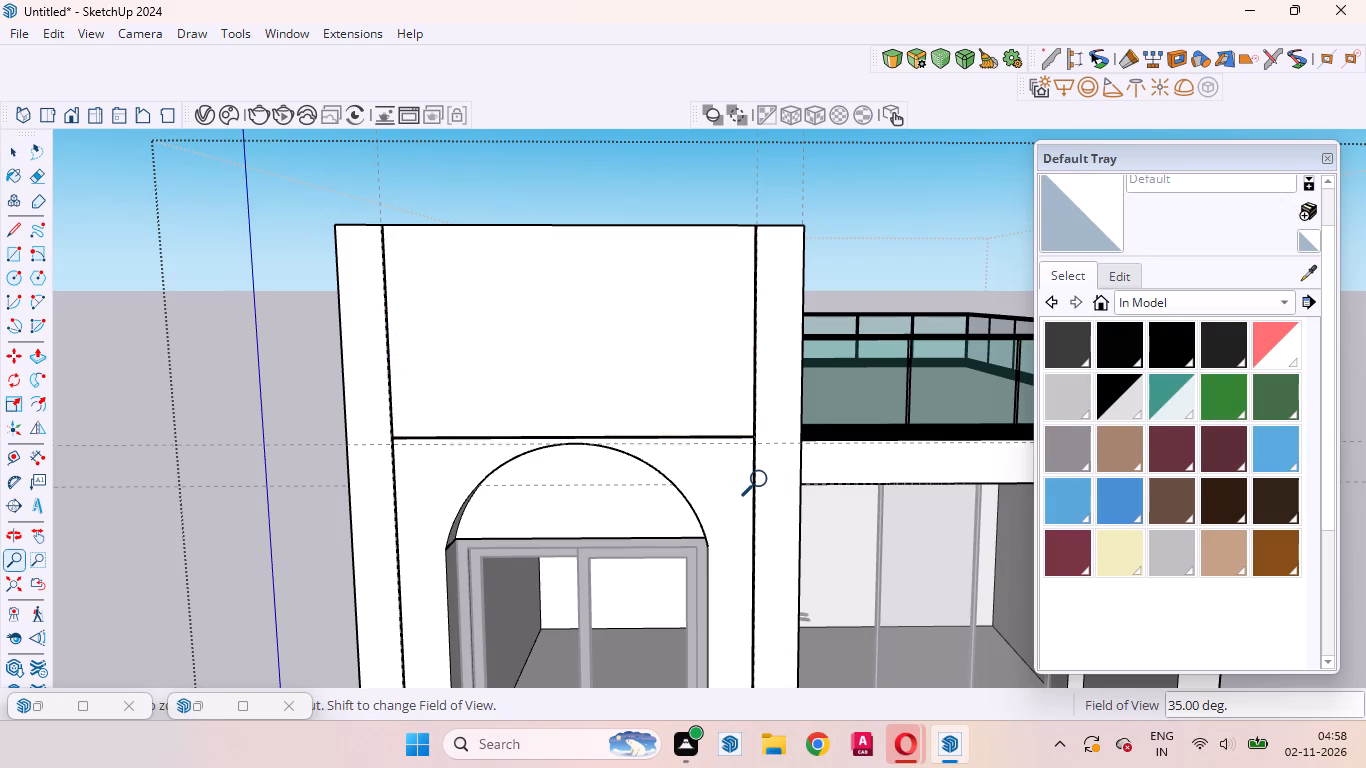
Undo the recessing of the grooves so the groove outlines lie flat on the front face.
key(ctrl+z)
key(ctrl+z)
key(space)
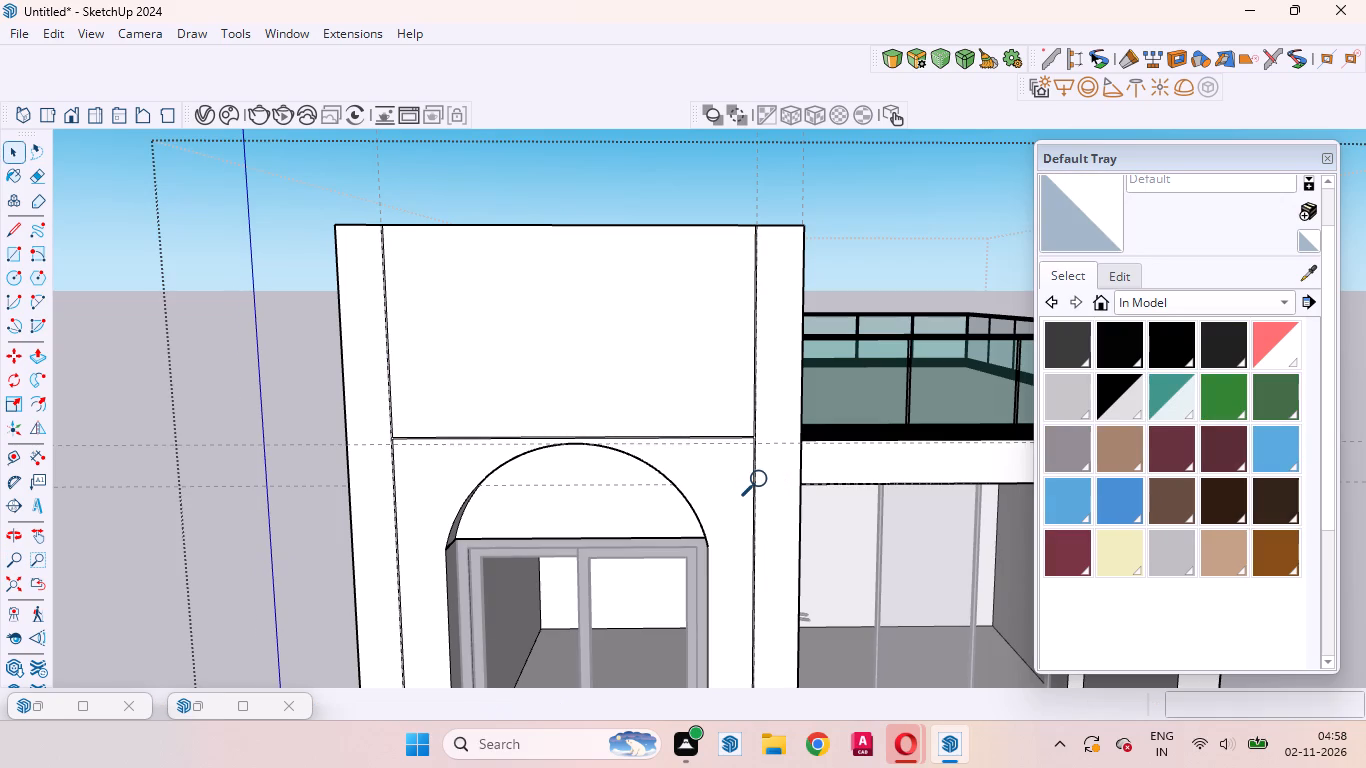
key(ctrl+z)
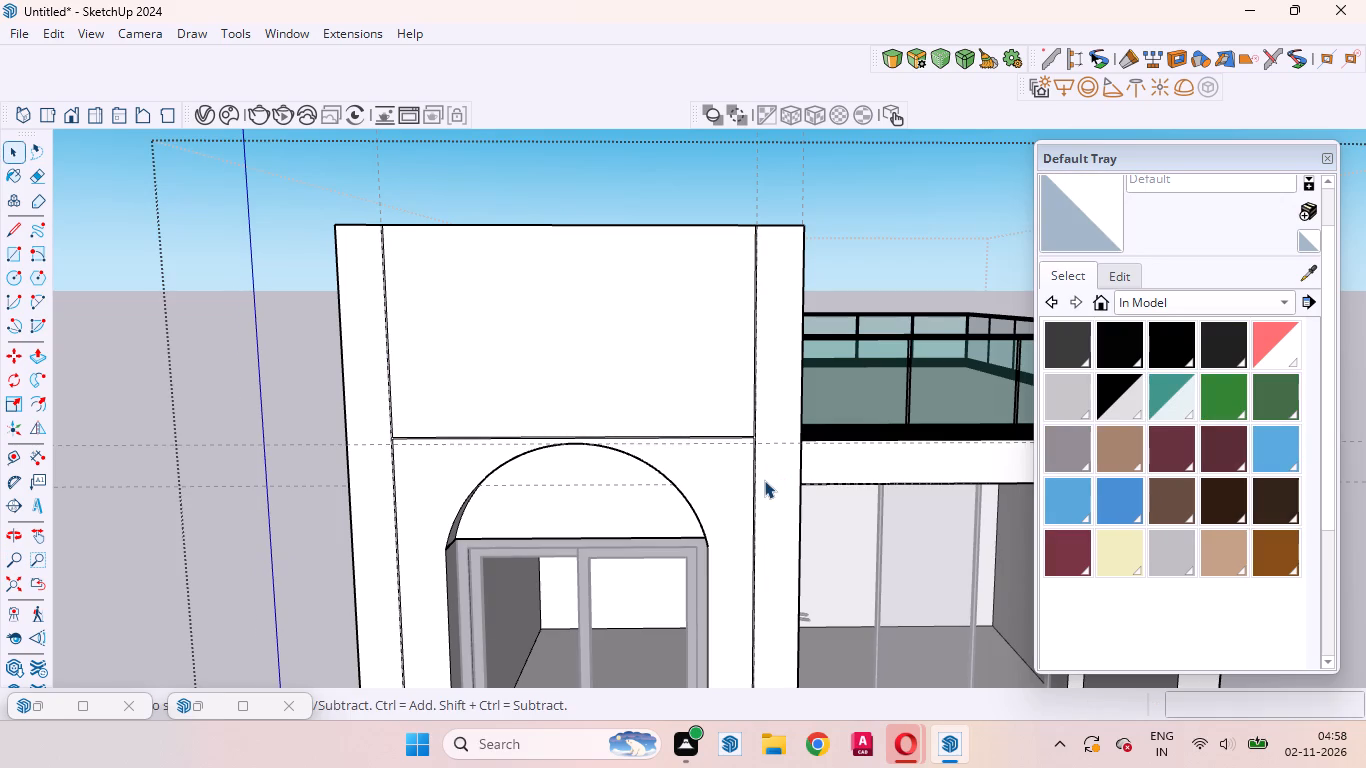
Undo the horizontal groove outline above the arch and the right-hand vertical groove outline on the block's front face.
scroll(763, 479, down, 1)
scroll(751, 453, up, 15)
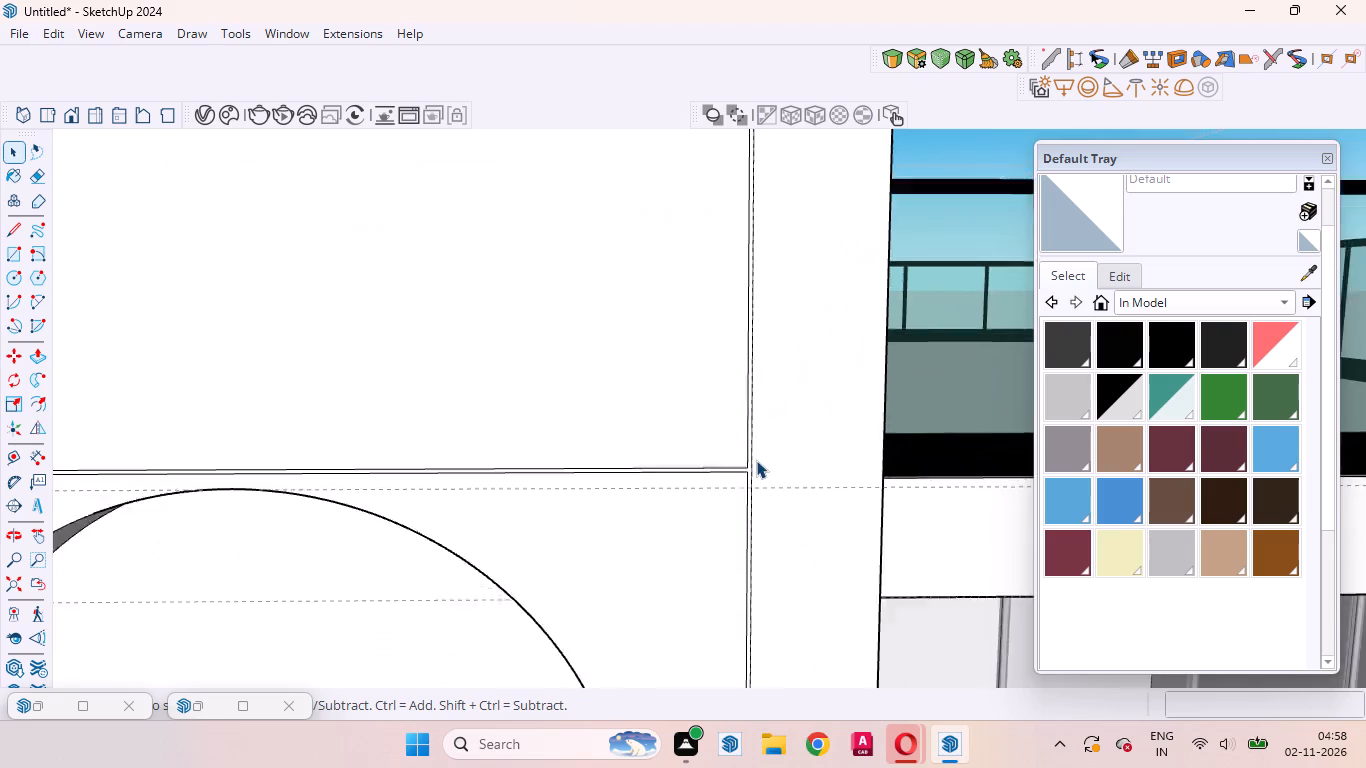
scroll(756, 460, up, 14)
click(798, 505)
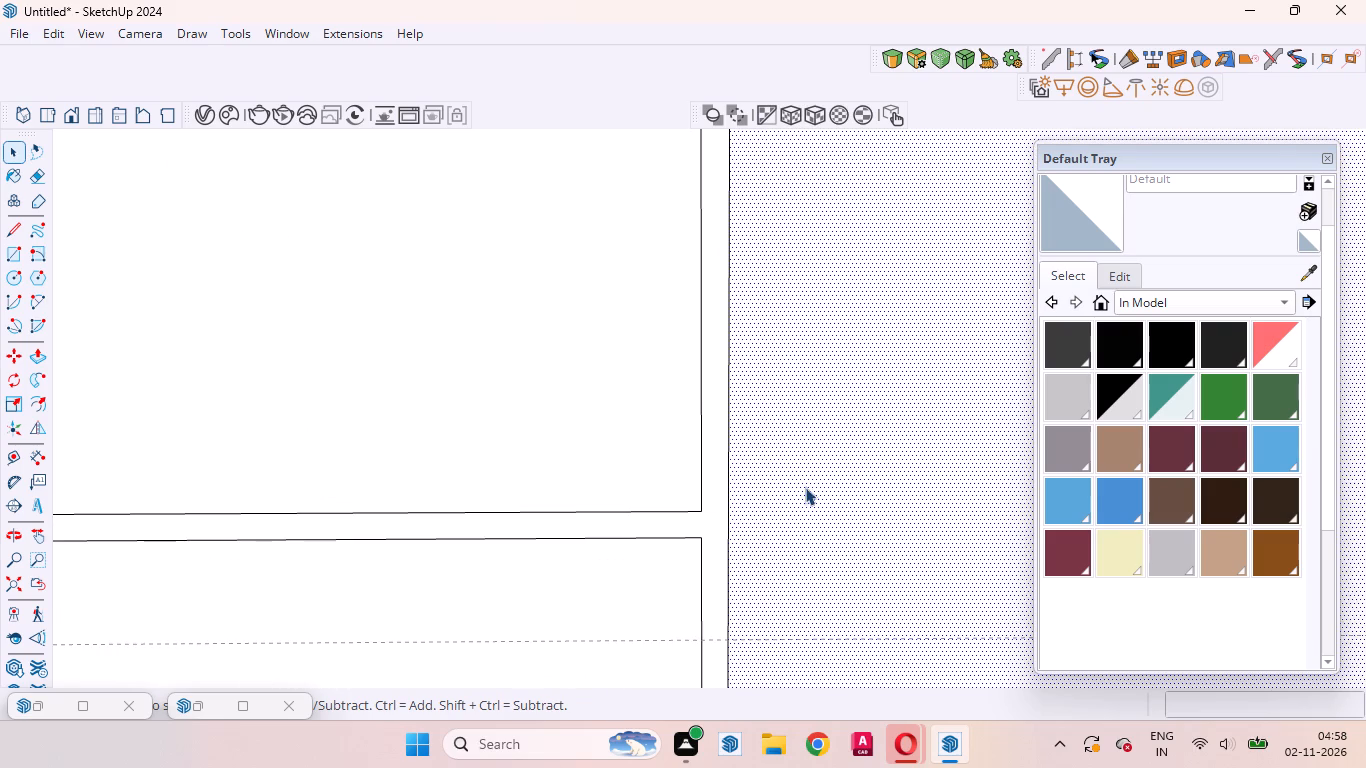
scroll(808, 484, down, 11)
key(ctrl+z)
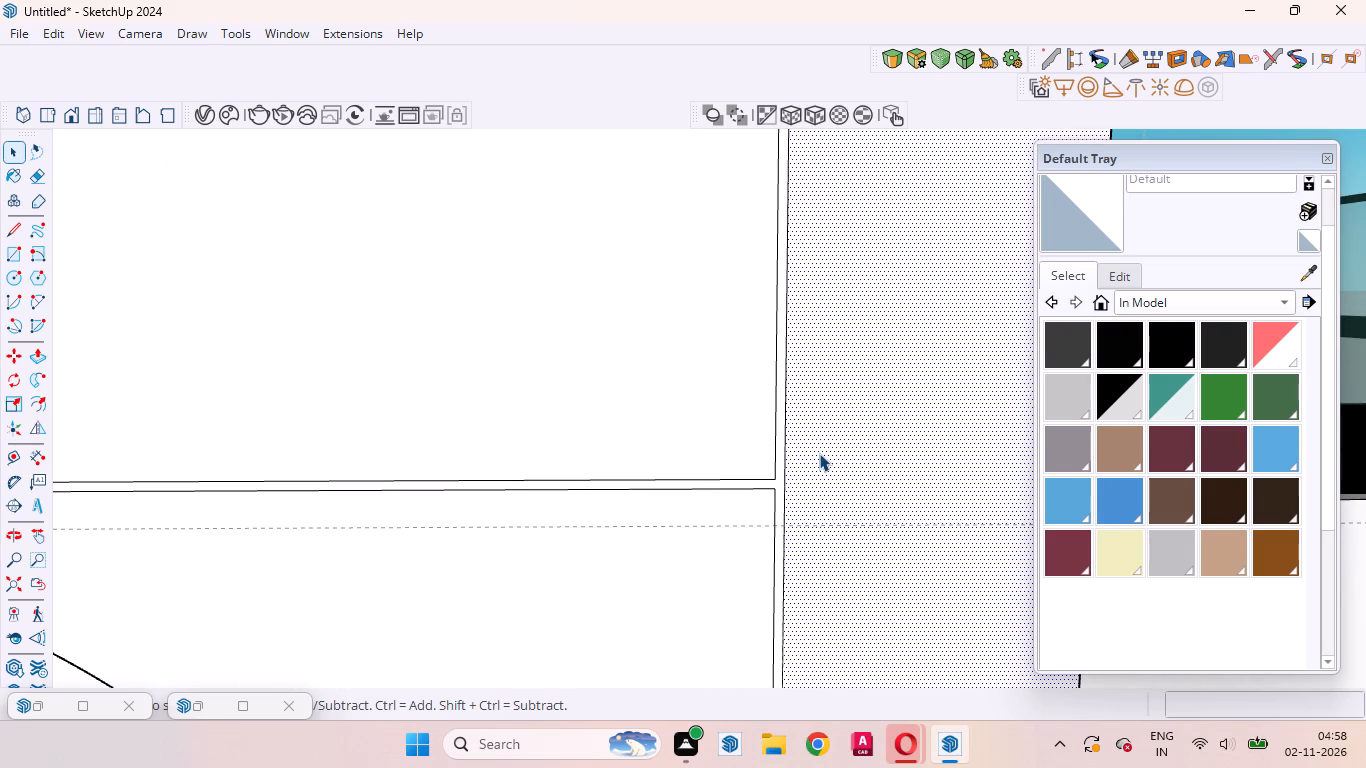
key(ctrl+z)
key(ctrl+z)
key(z)
key(ctrl+z)
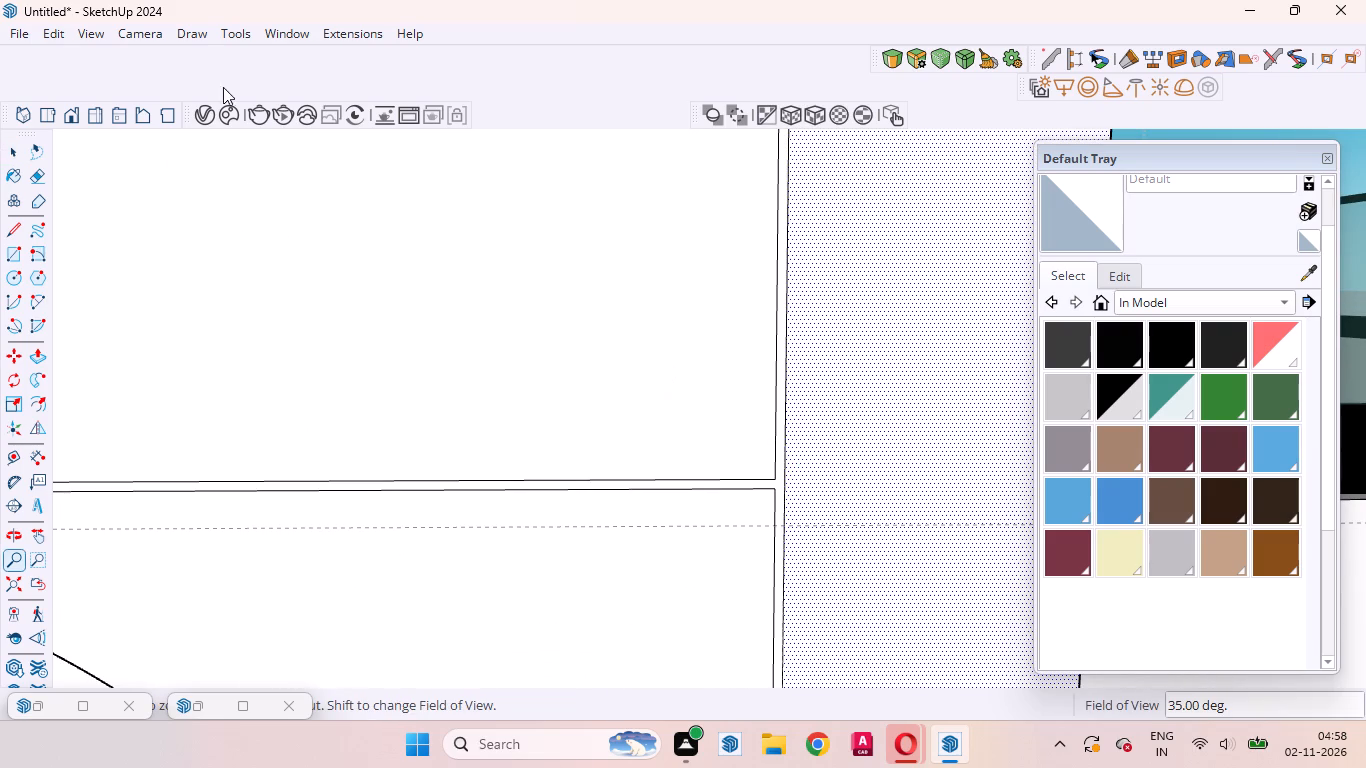
click(11, 152)
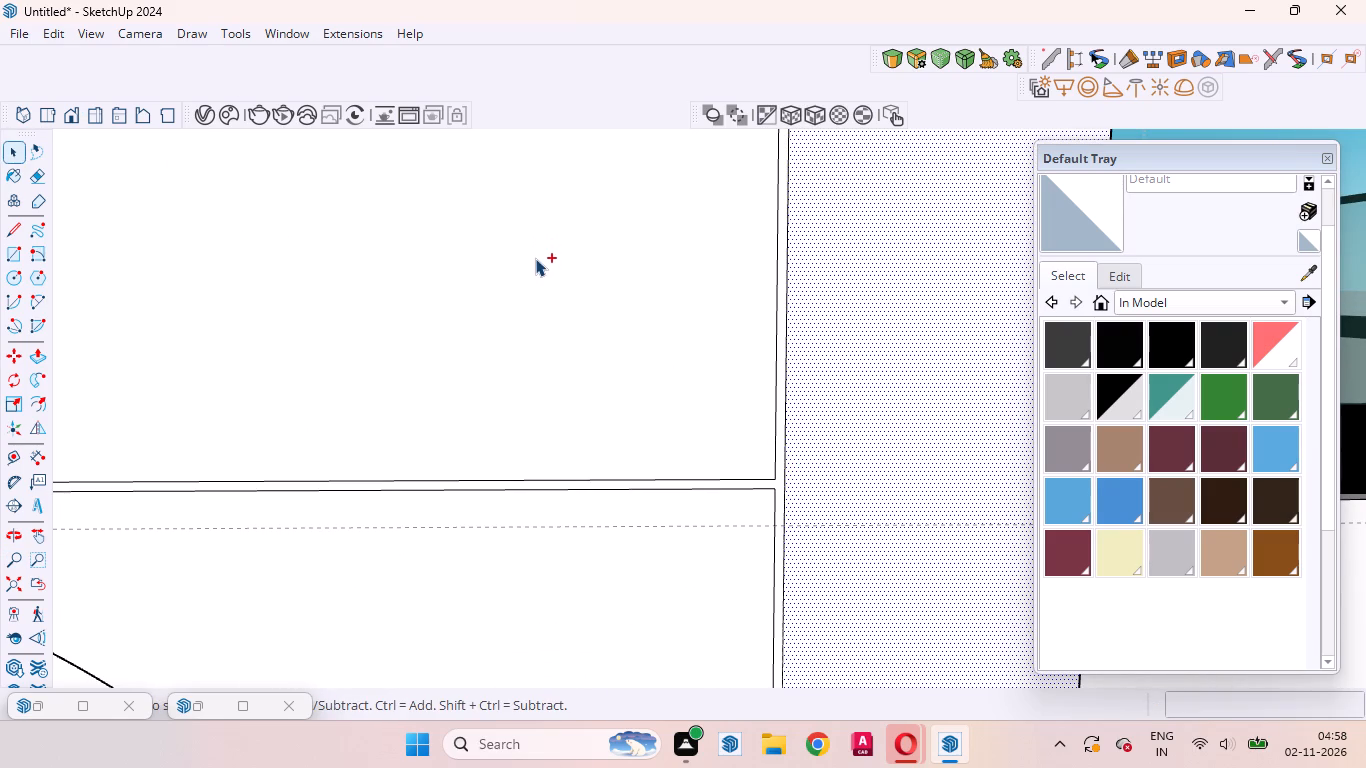
key(ctrl+z)
key(ctrl+z)
key(ctrl+z)
key(ctrl+z)
key(ctrl+z)
key(ctrl+z)
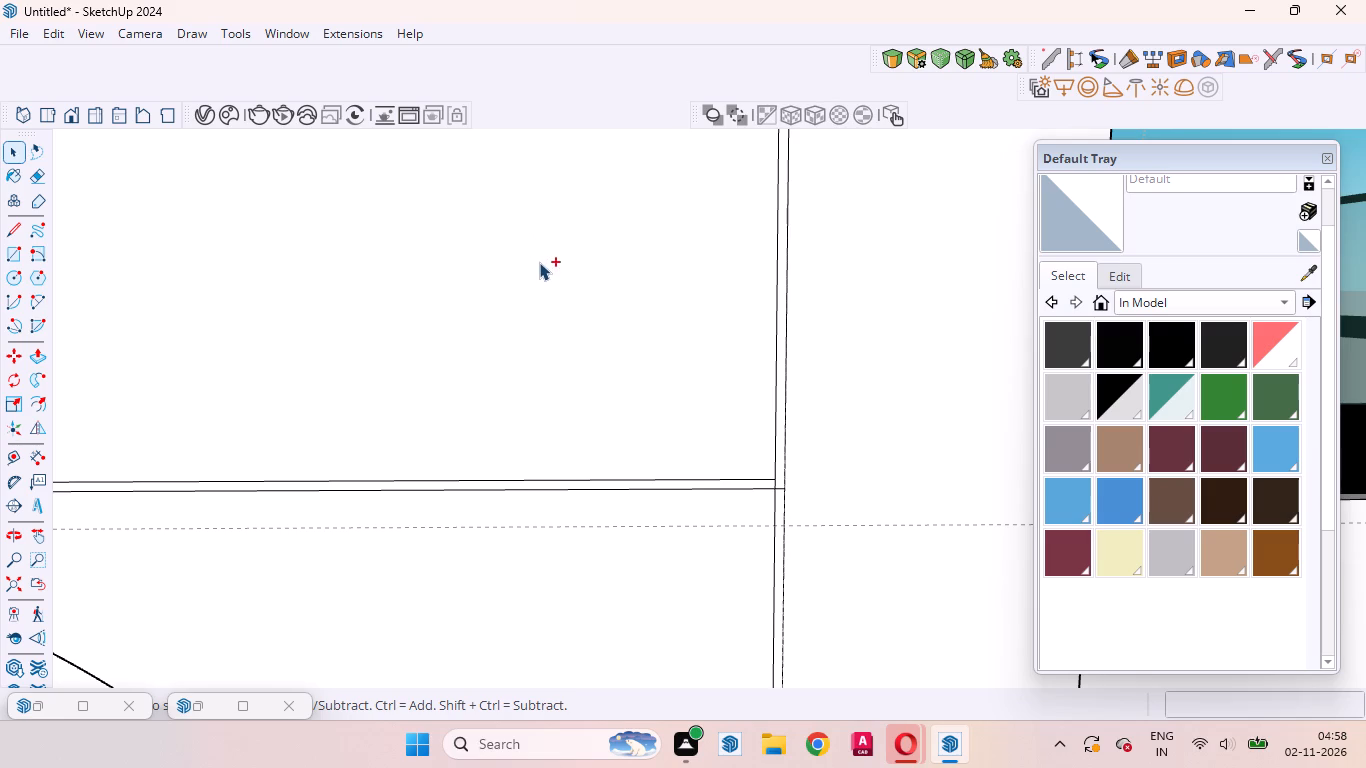
key(ctrl+z)
key(ctrl+z)
key(ctrl+z)
key(ctrl+z)
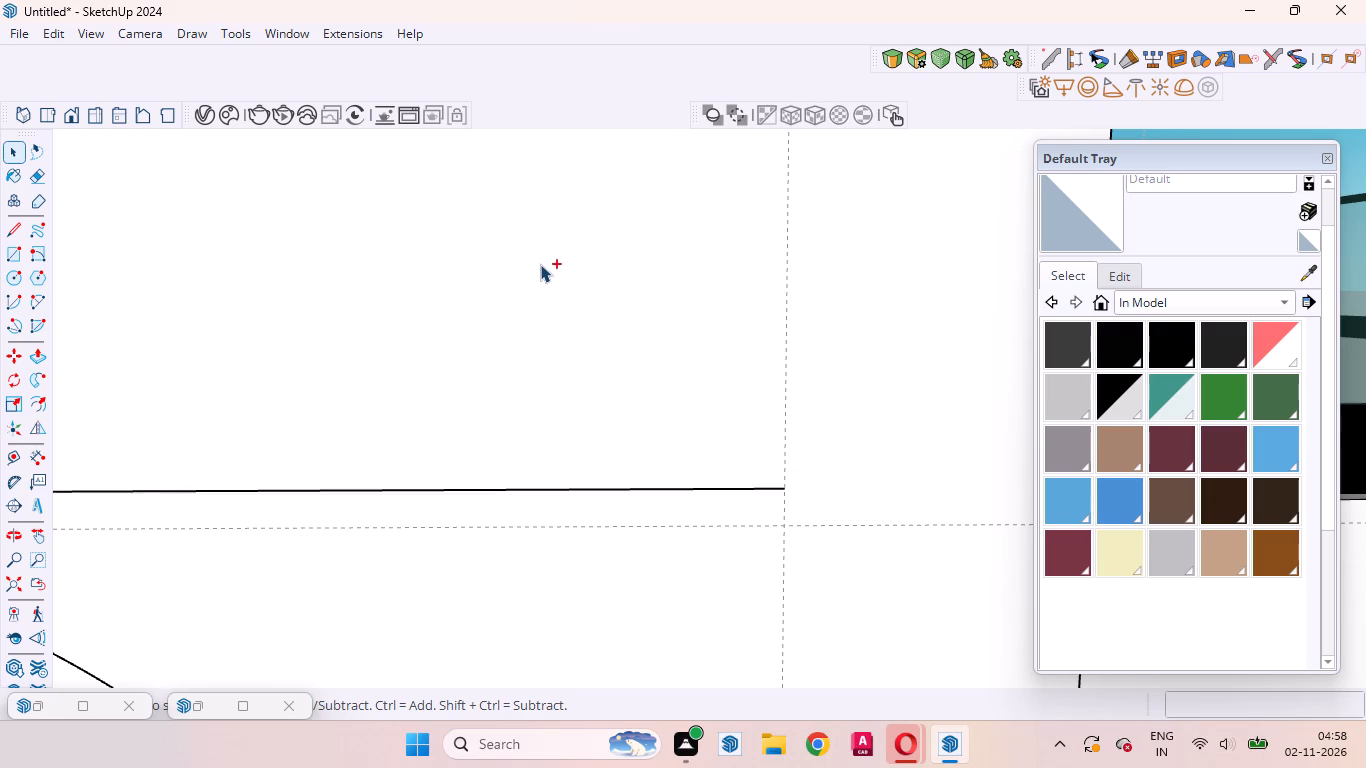
key(ctrl+z)
Undo the remaining left-hand vertical groove outline so the block's front is one undivided face.
scroll(863, 346, down, 20)
scroll(863, 346, down, 4)
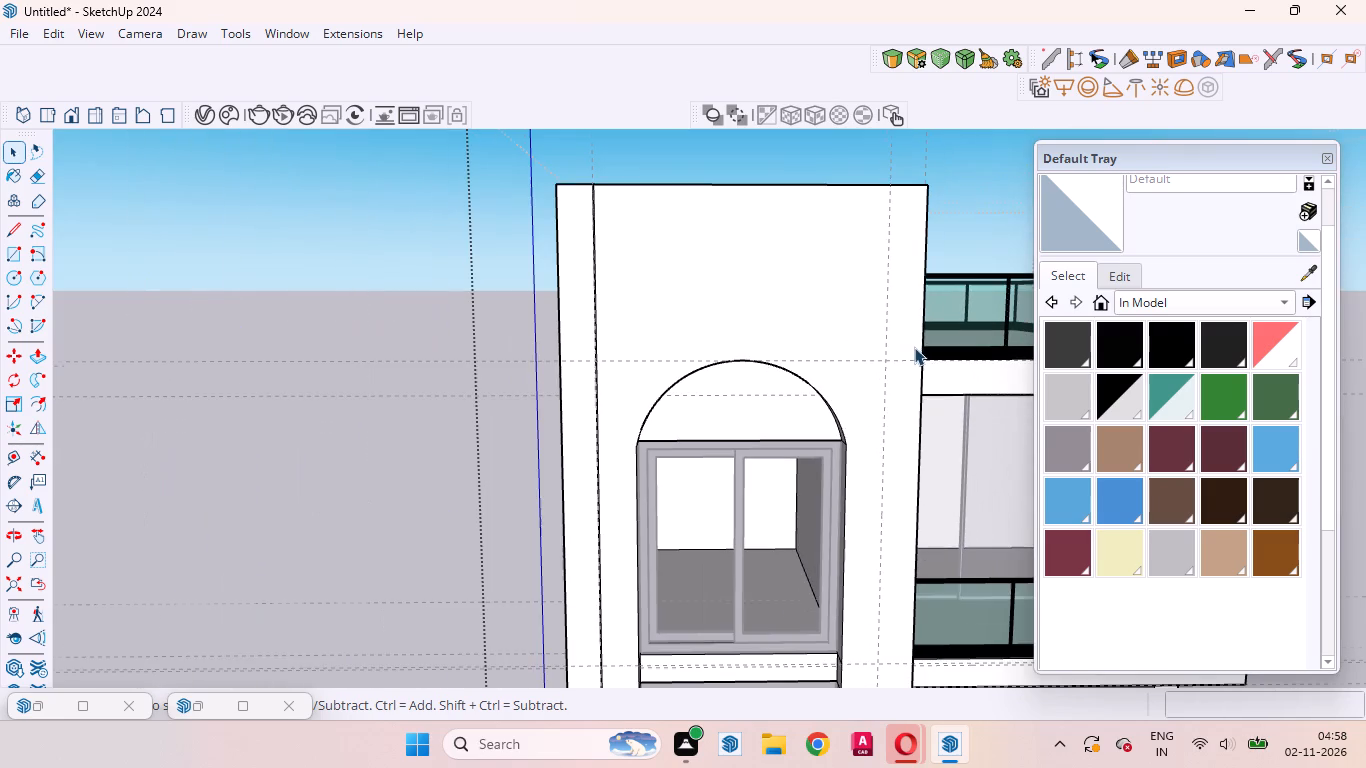
scroll(556, 328, up, 10)
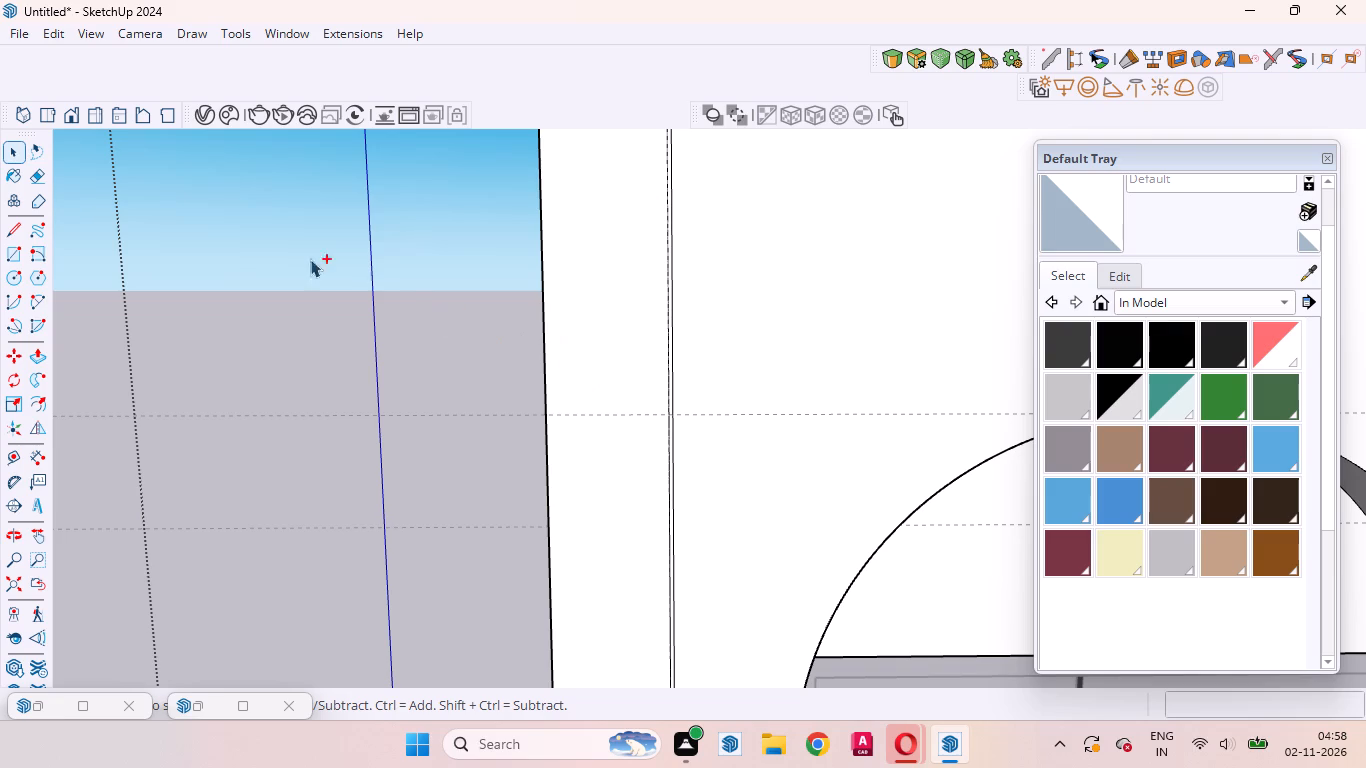
click(11, 149)
key(ctrl+z)
key(ctrl+z)
key(z)
key(ctrl+z)
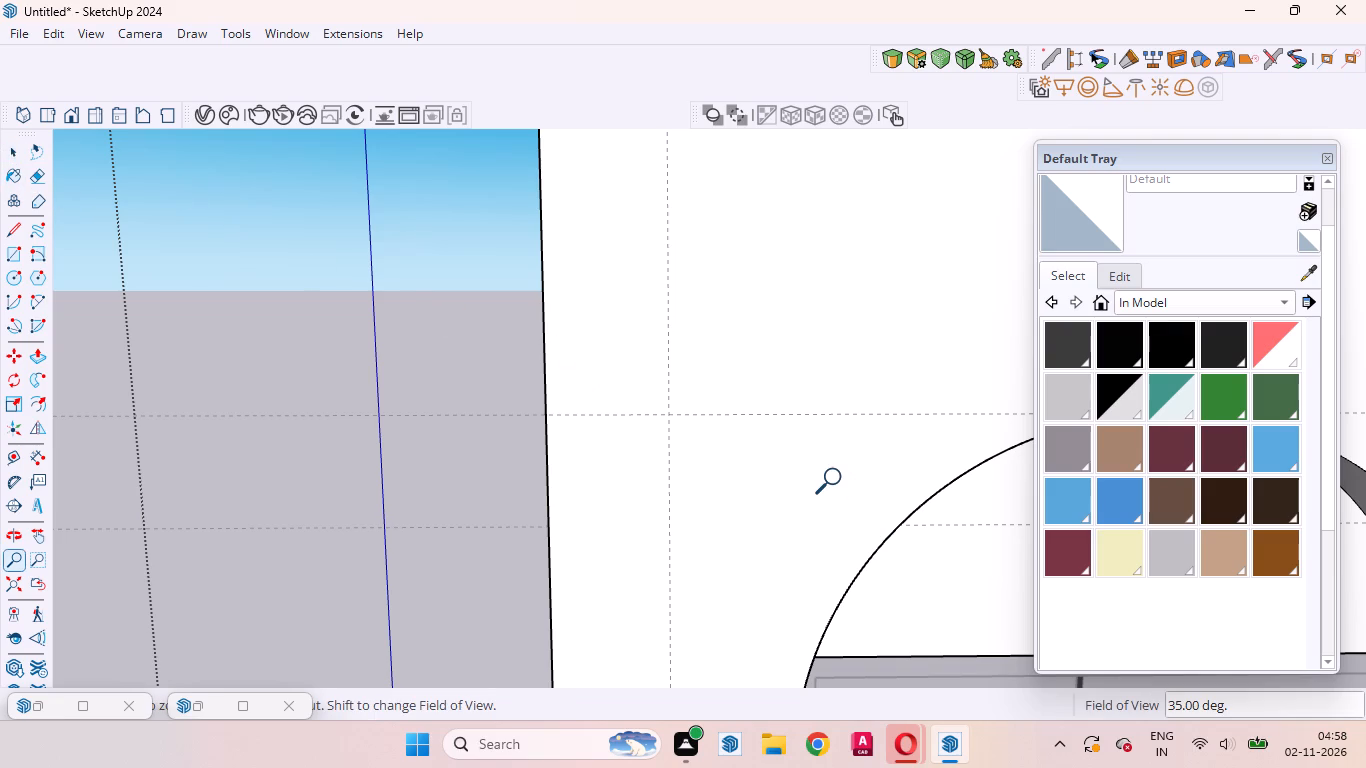
key(space)
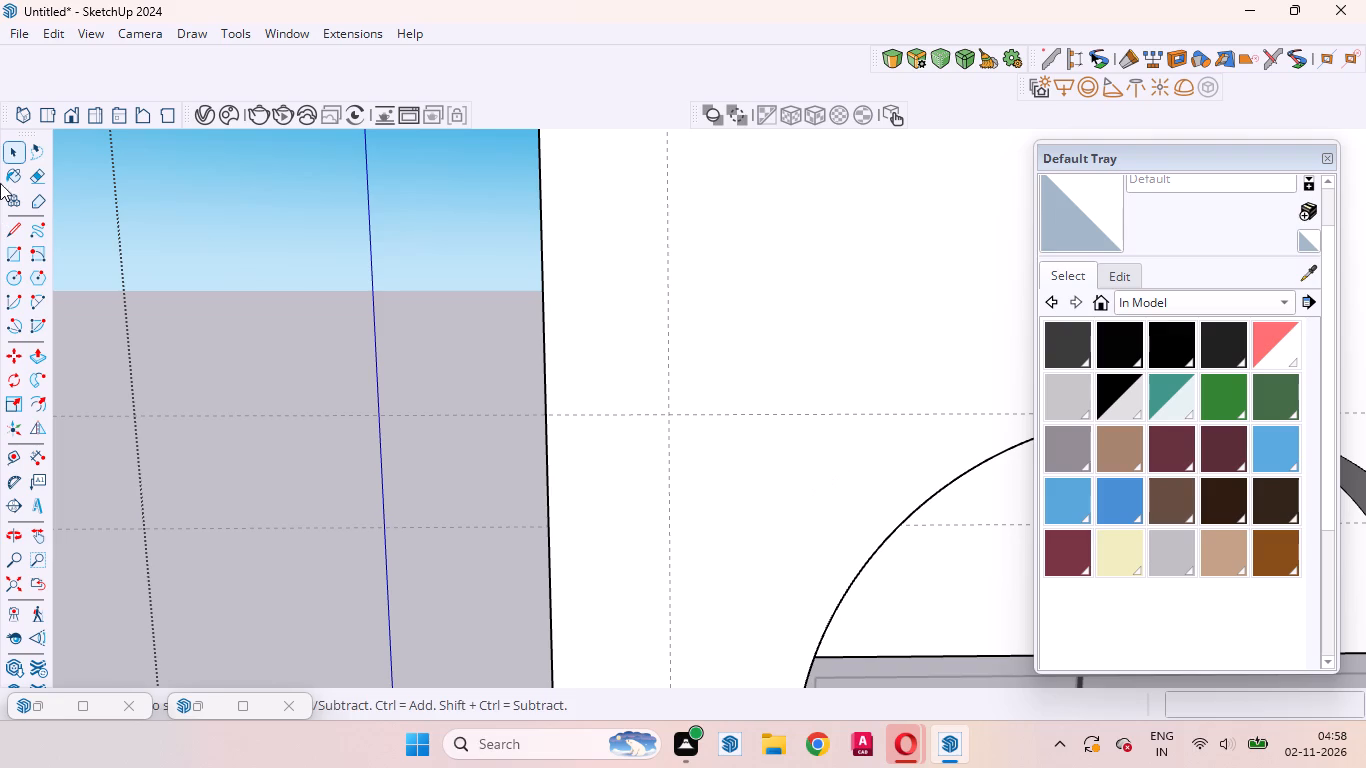
click(11, 141)
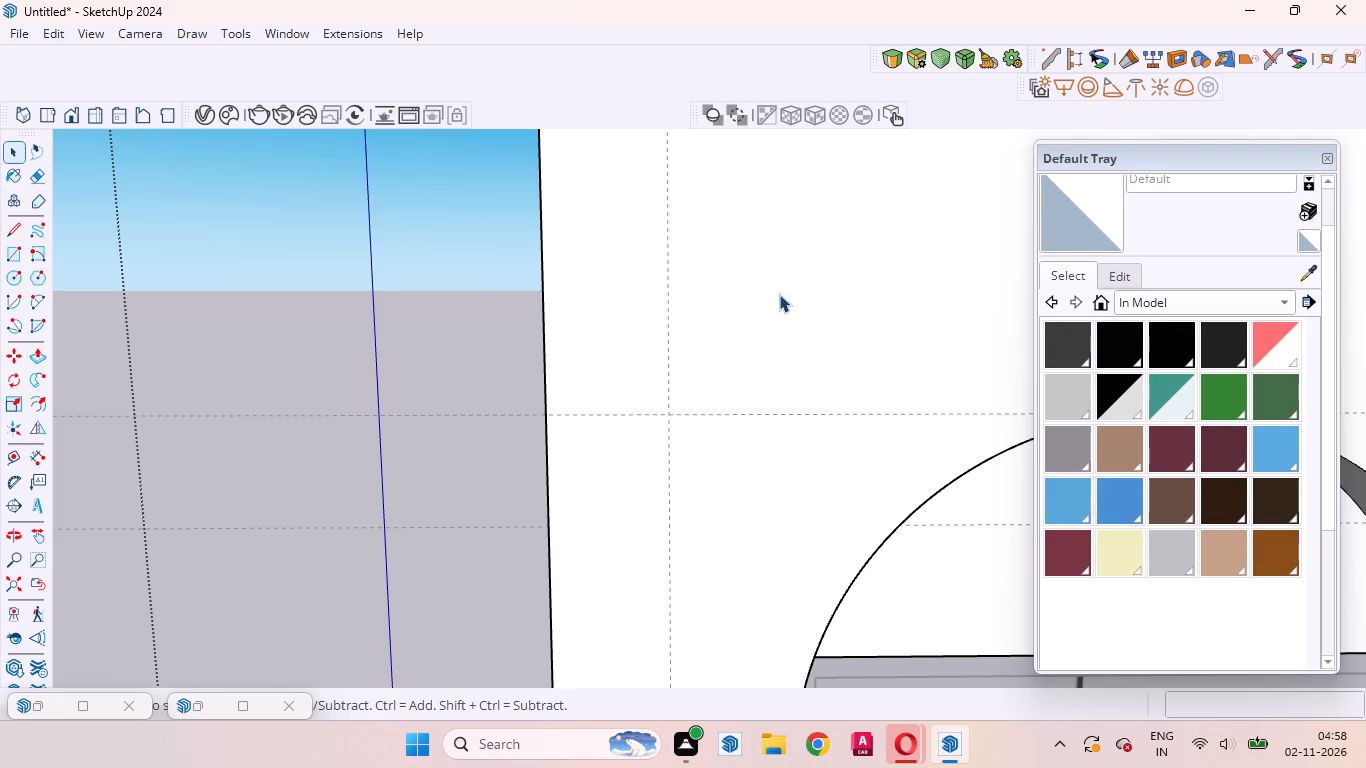
Select the block's whole front face and create a plain white material with RGB 255, 255, 255.
click(784, 294)
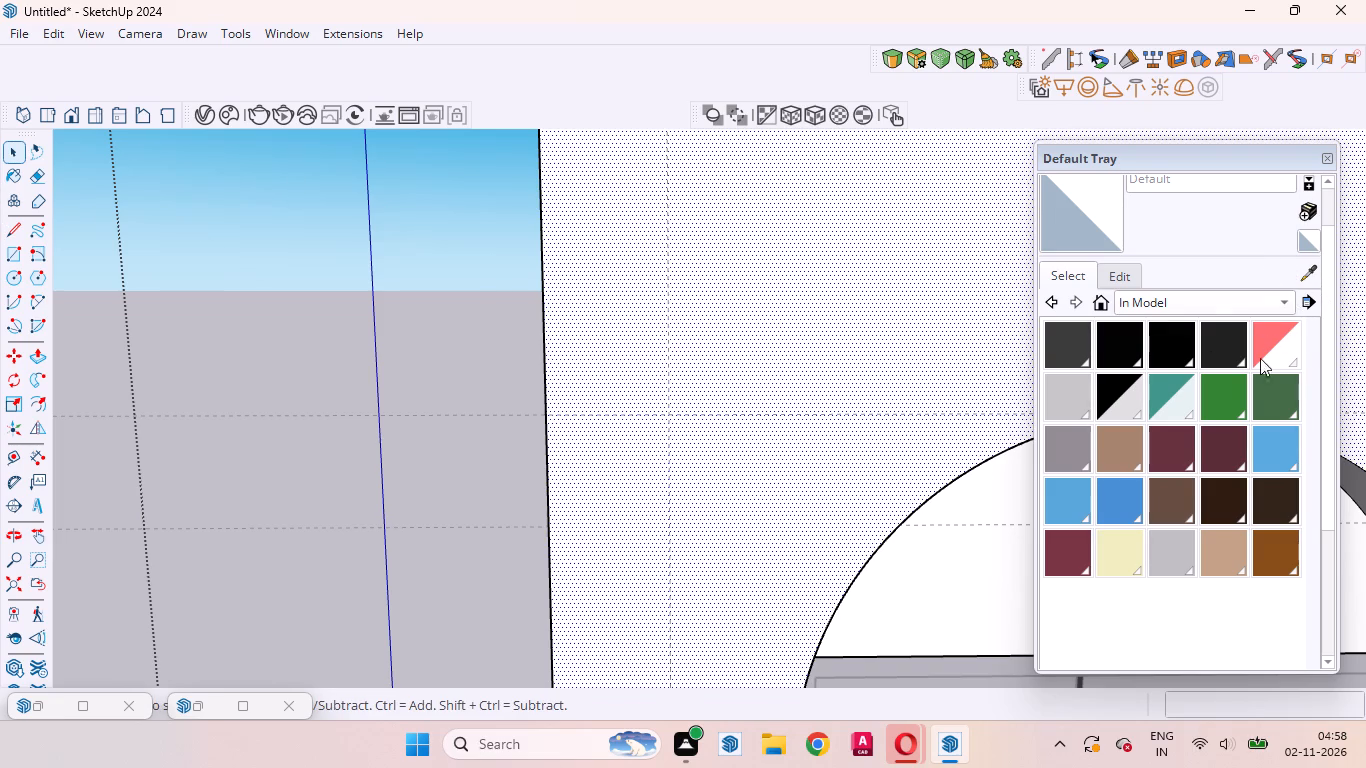
scroll(1227, 409, down, 1)
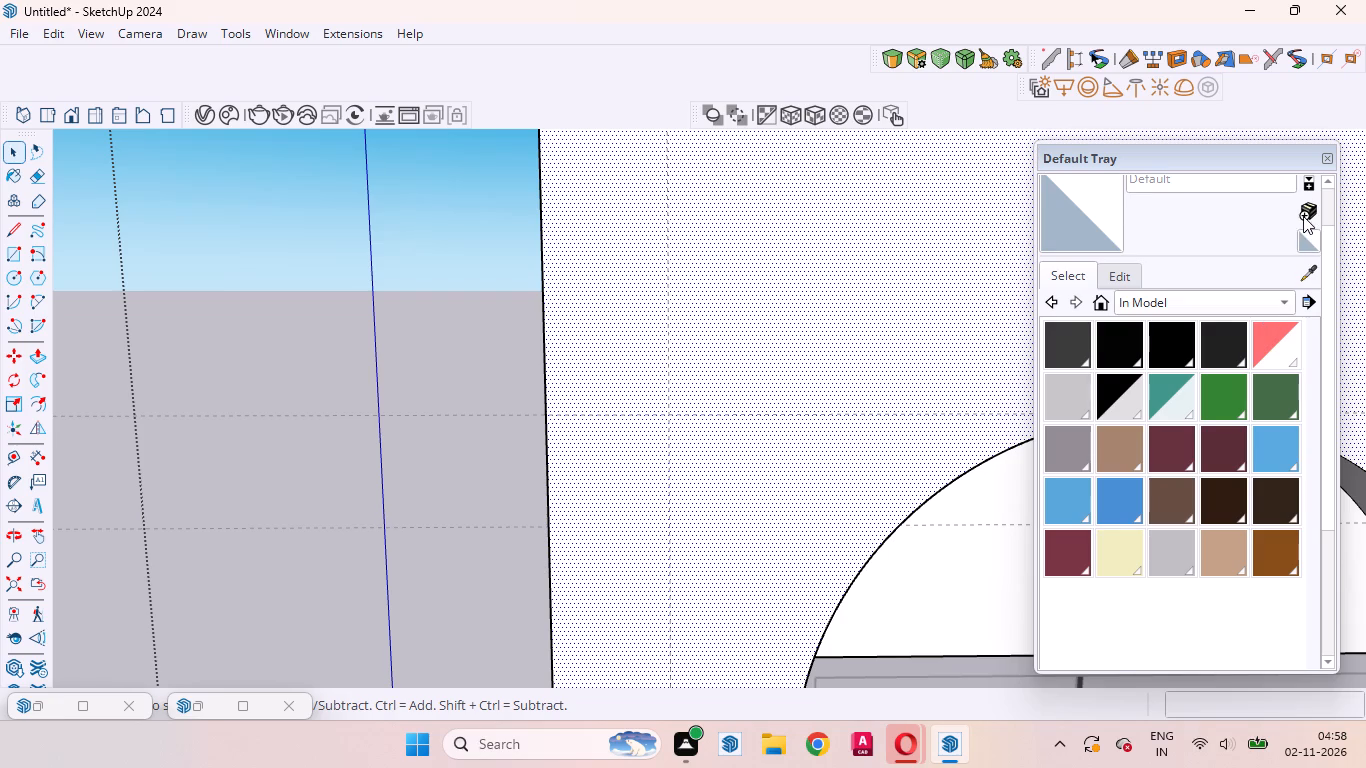
click(1303, 213)
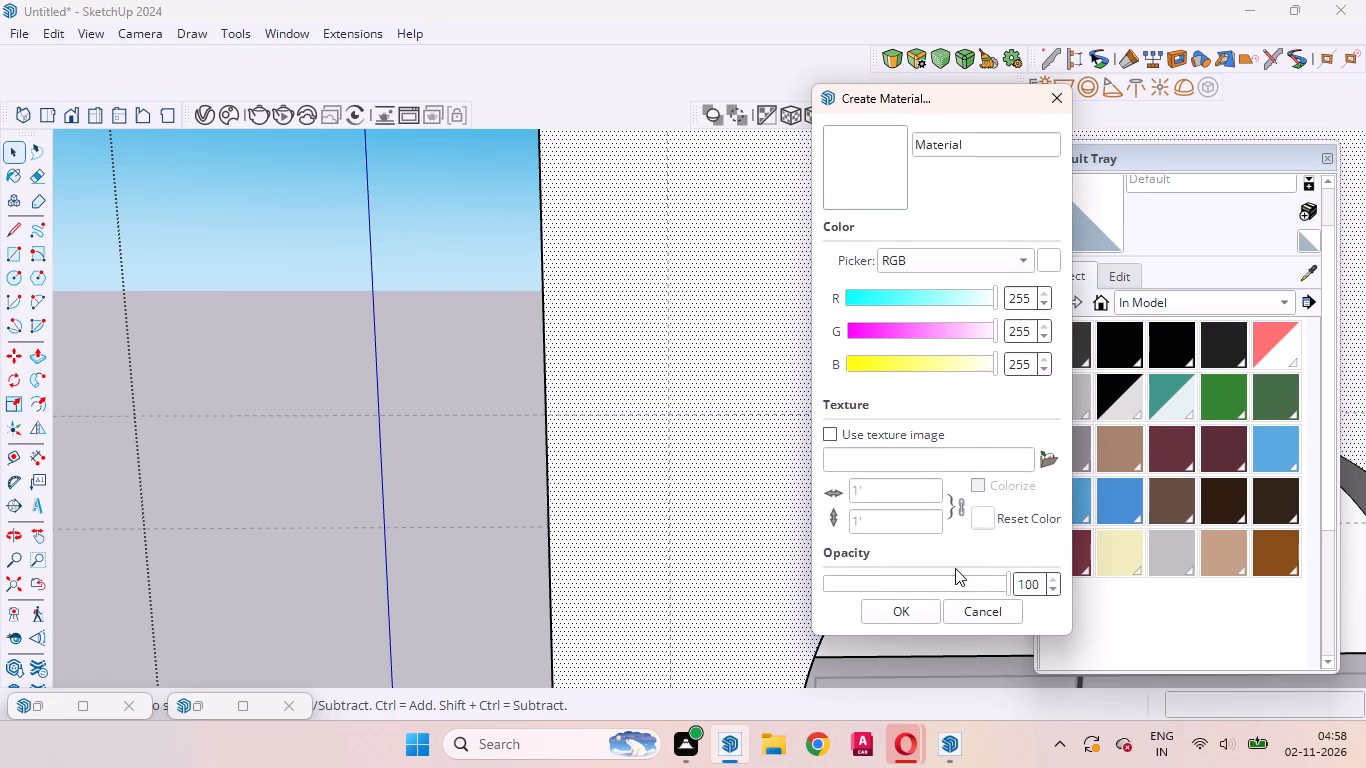
click(902, 615)
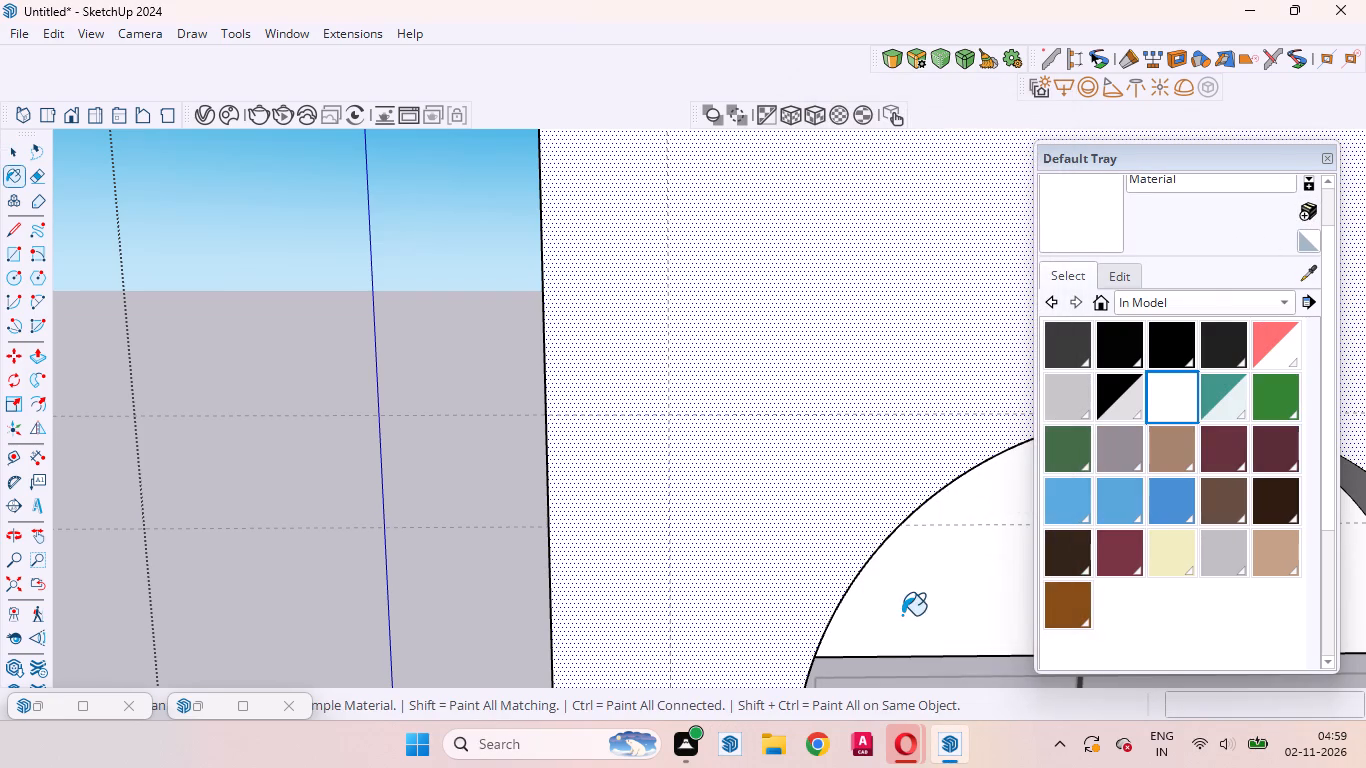
Create another material textured with the white marble image 5943b18d2c54371cd8fdc3d12be475fa from Downloads.
click(1304, 206)
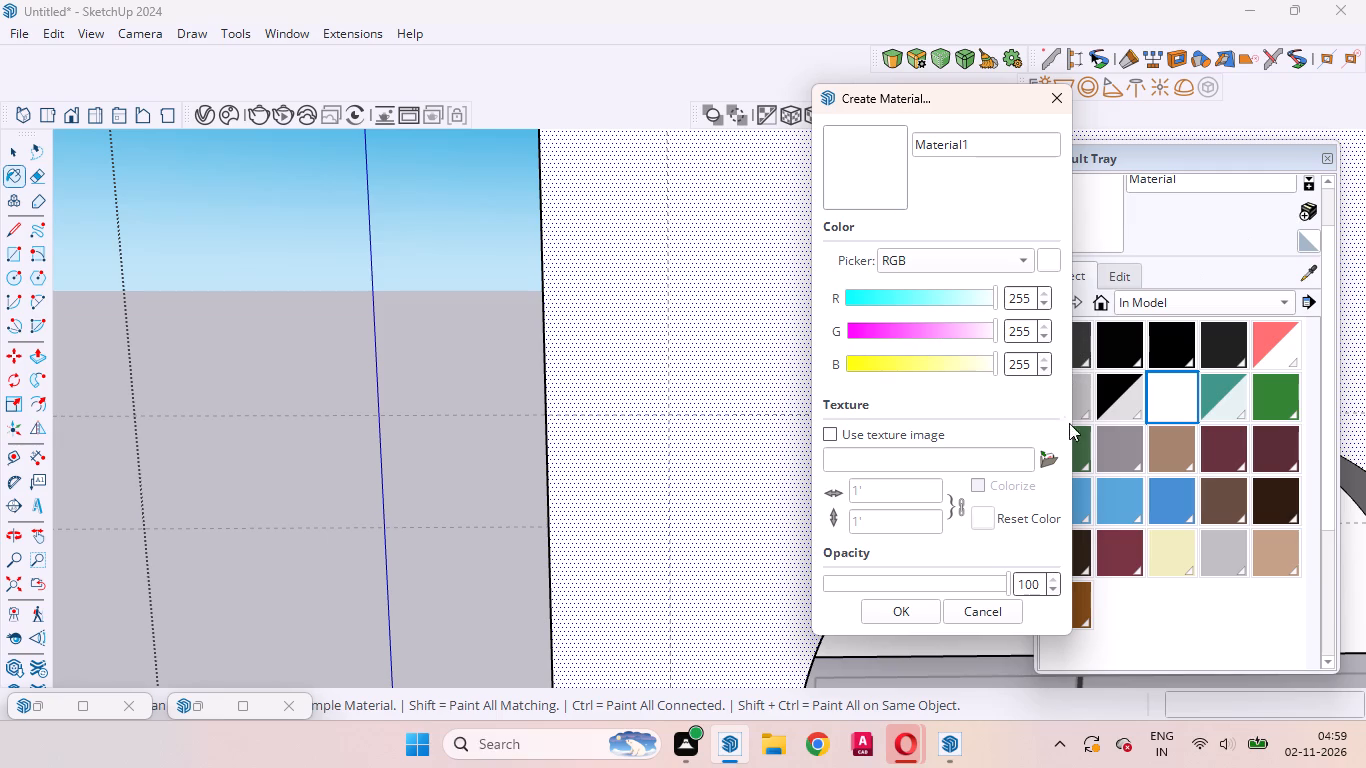
click(1042, 462)
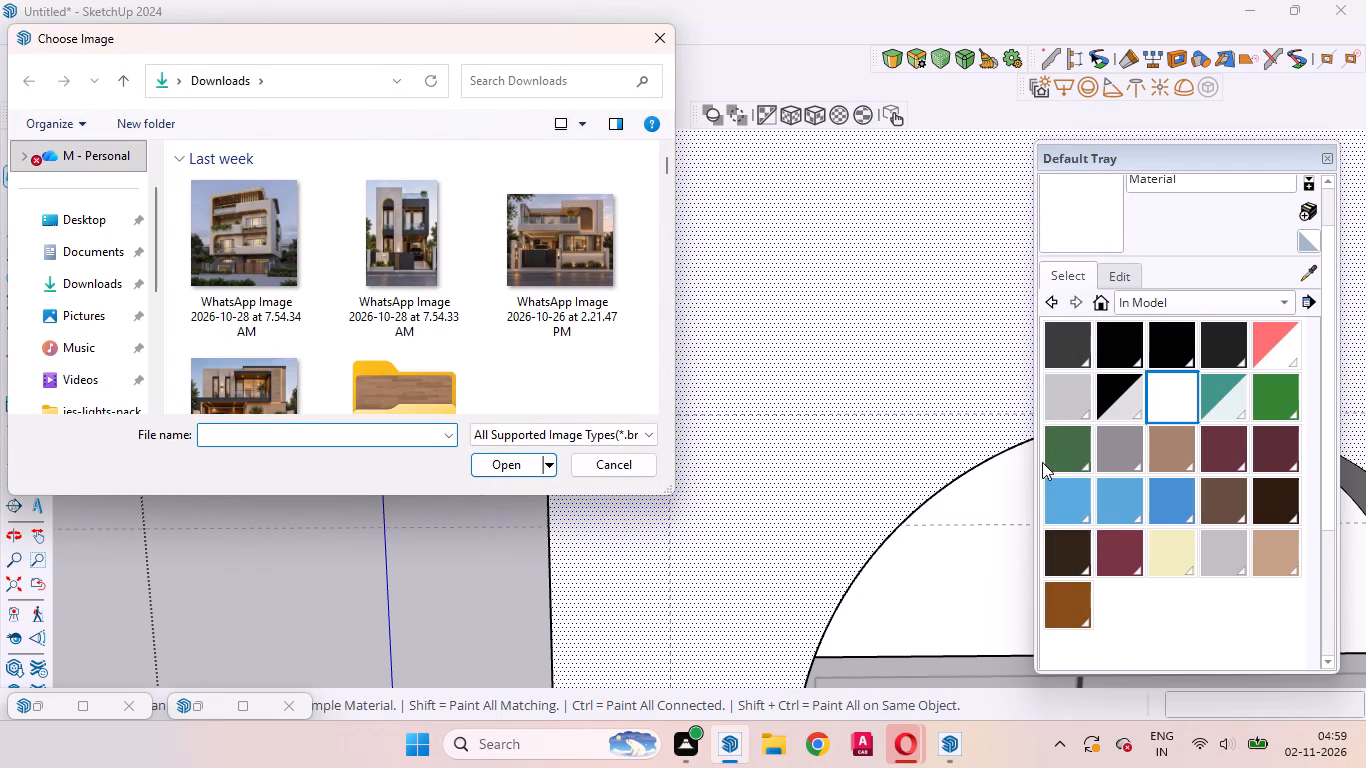
click(122, 298)
scroll(461, 327, down, 1)
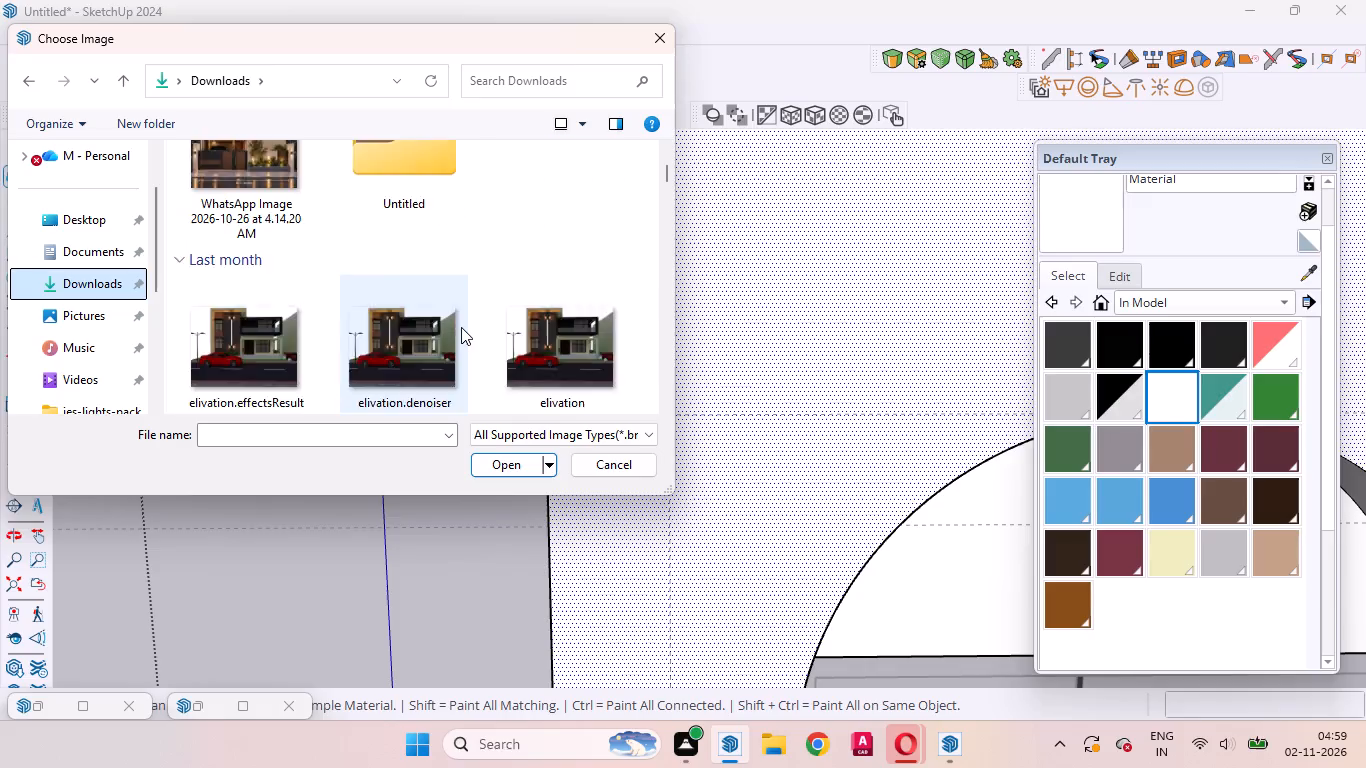
scroll(461, 327, down, 3)
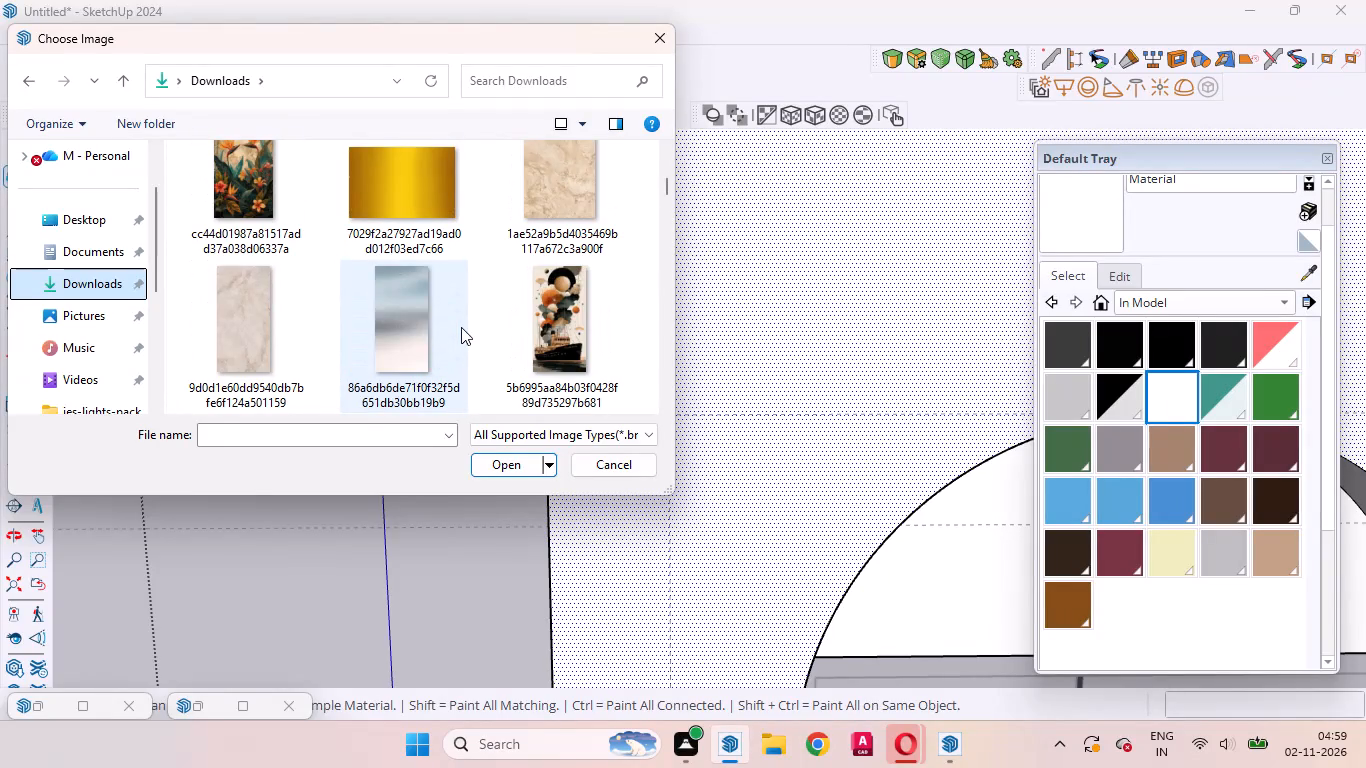
scroll(461, 327, down, 3)
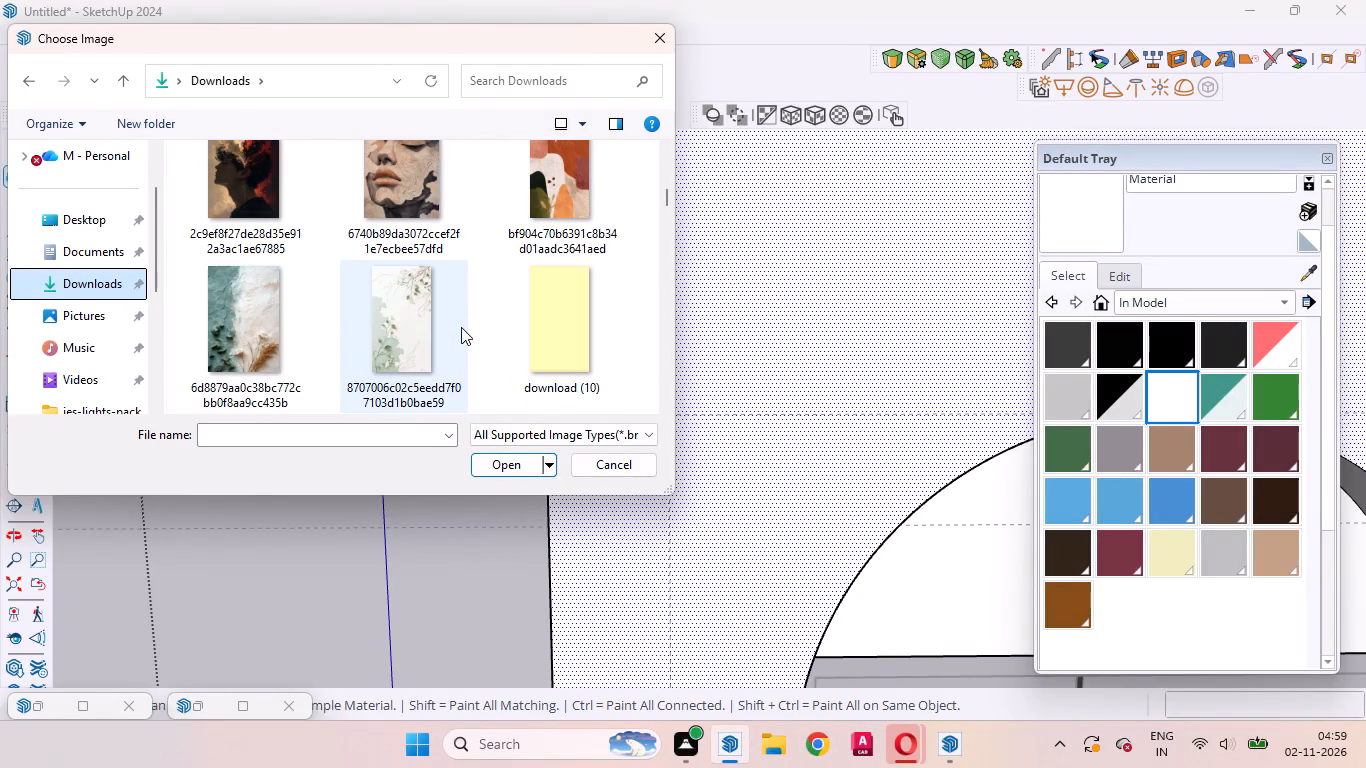
scroll(461, 327, down, 2)
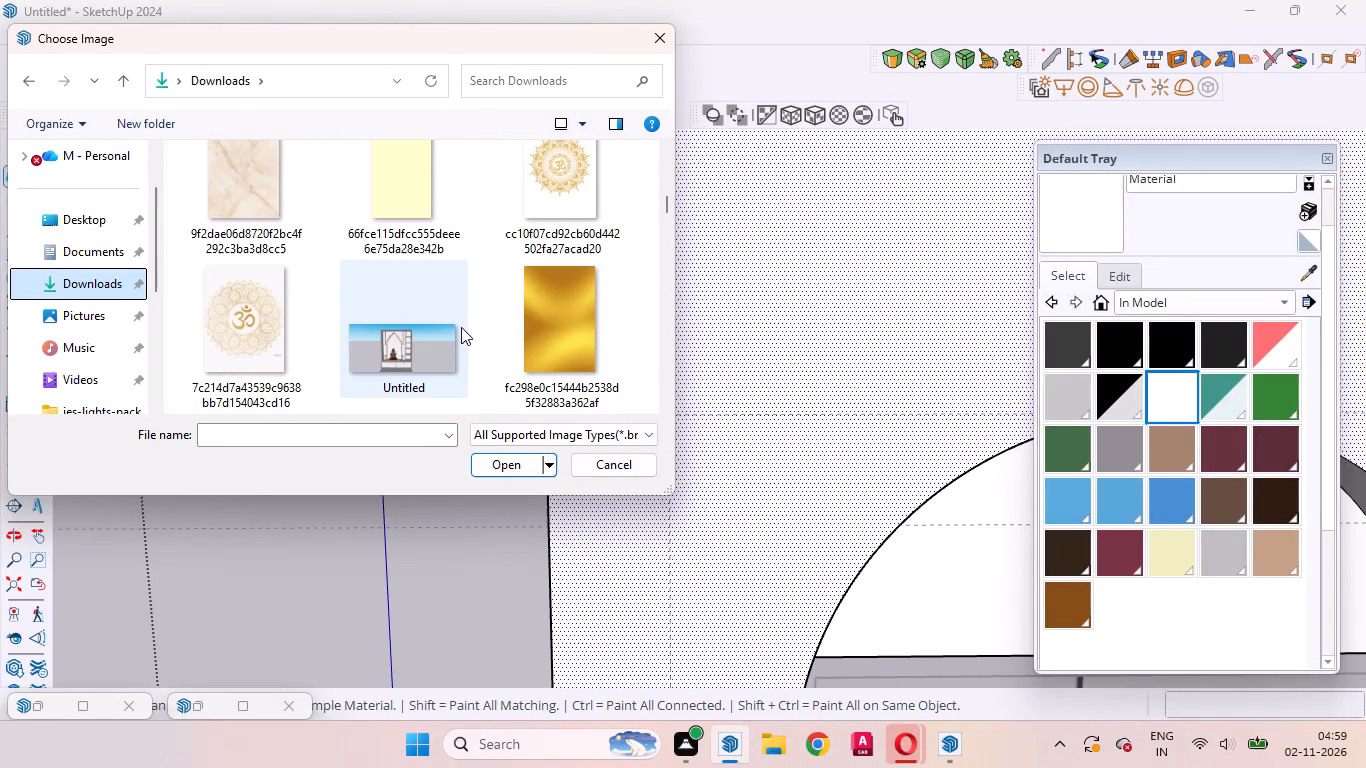
scroll(461, 327, down, 1)
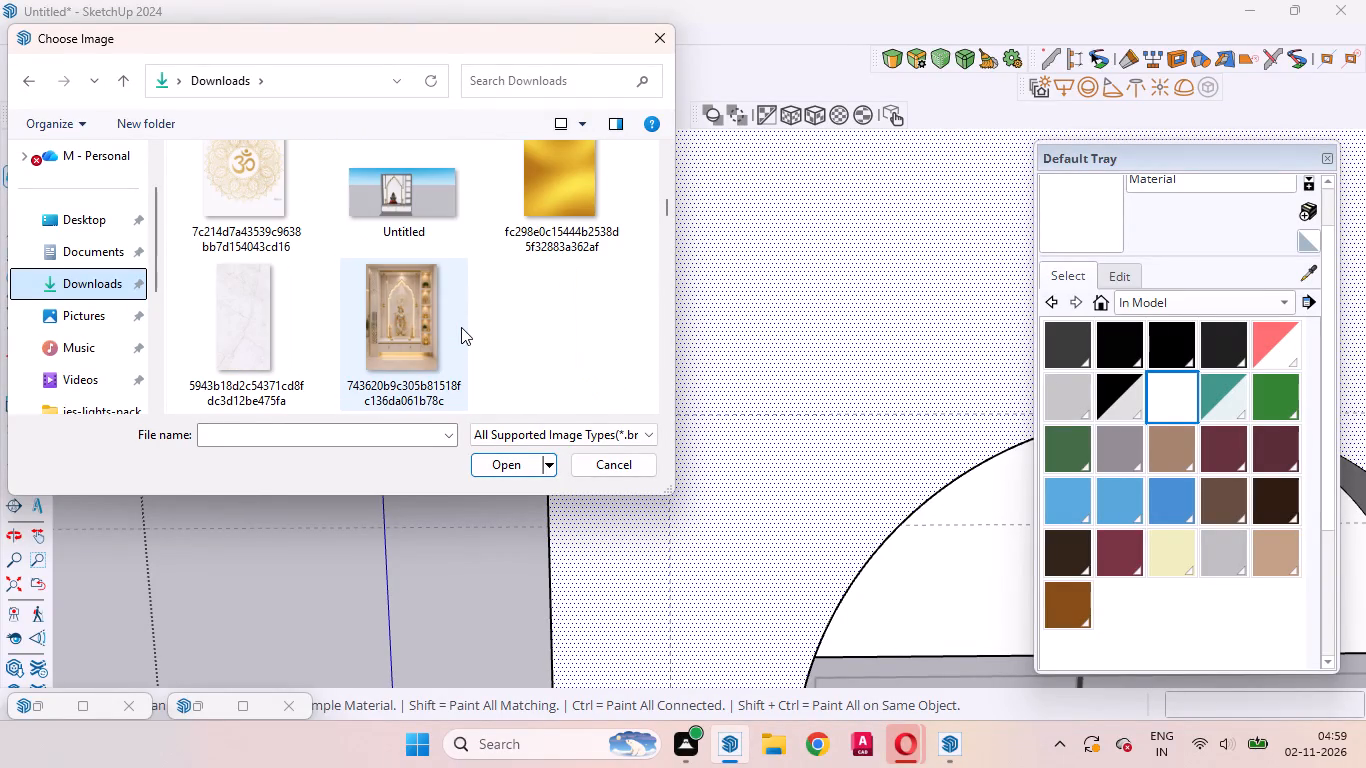
click(253, 310)
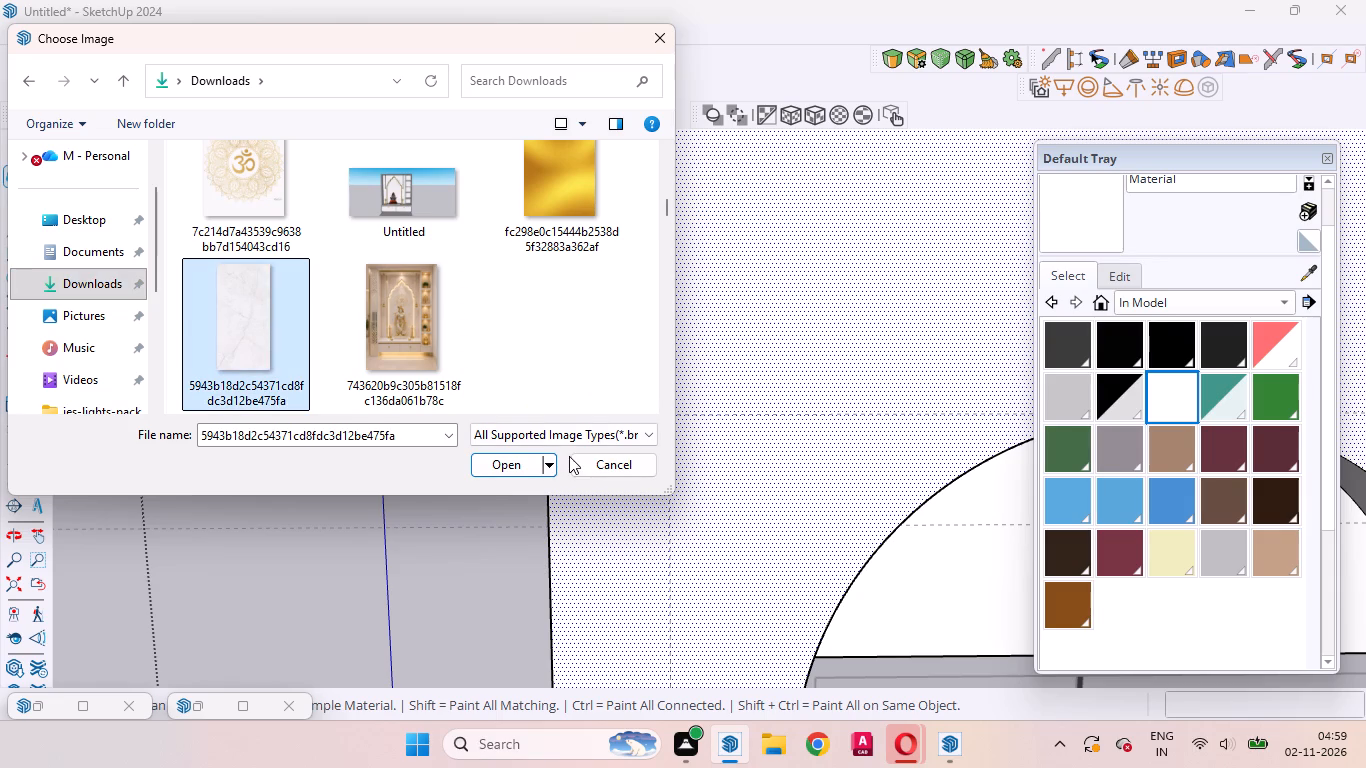
click(527, 460)
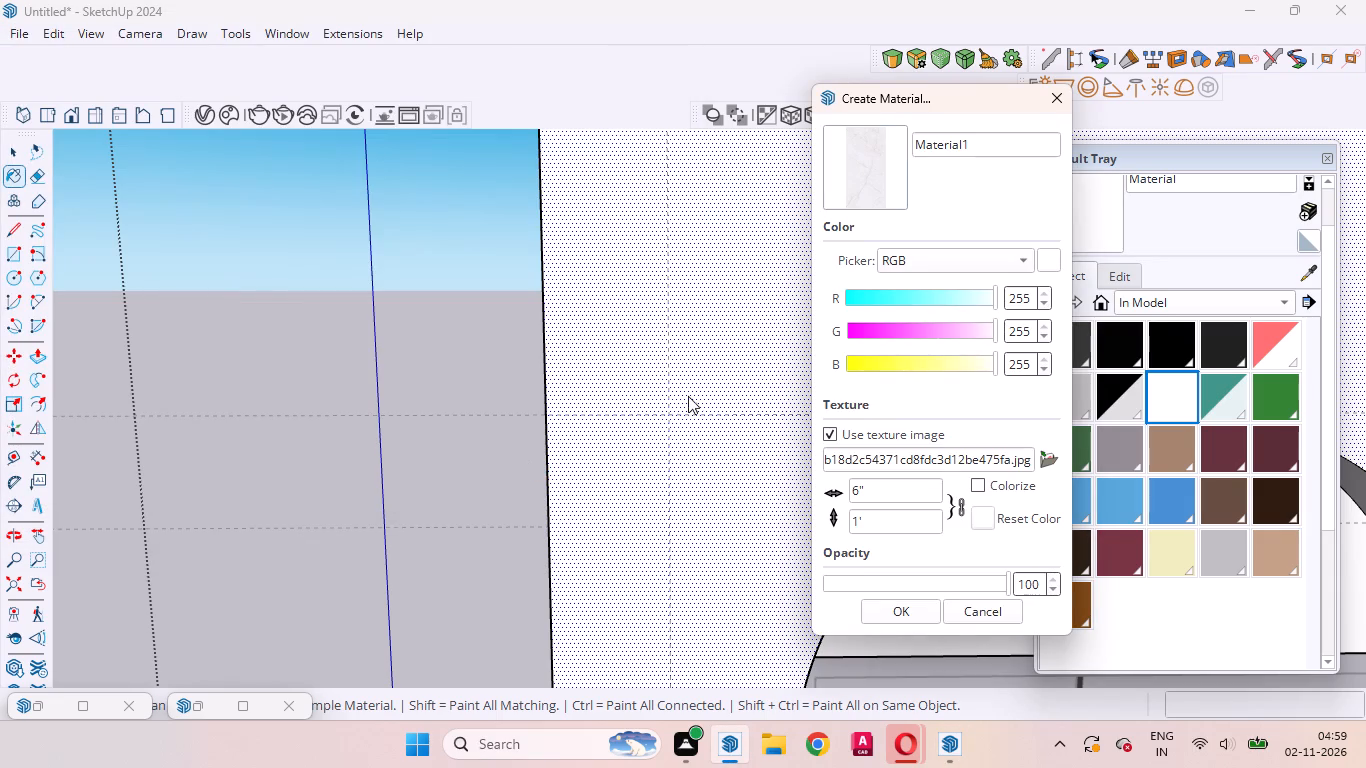
click(689, 392)
click(915, 614)
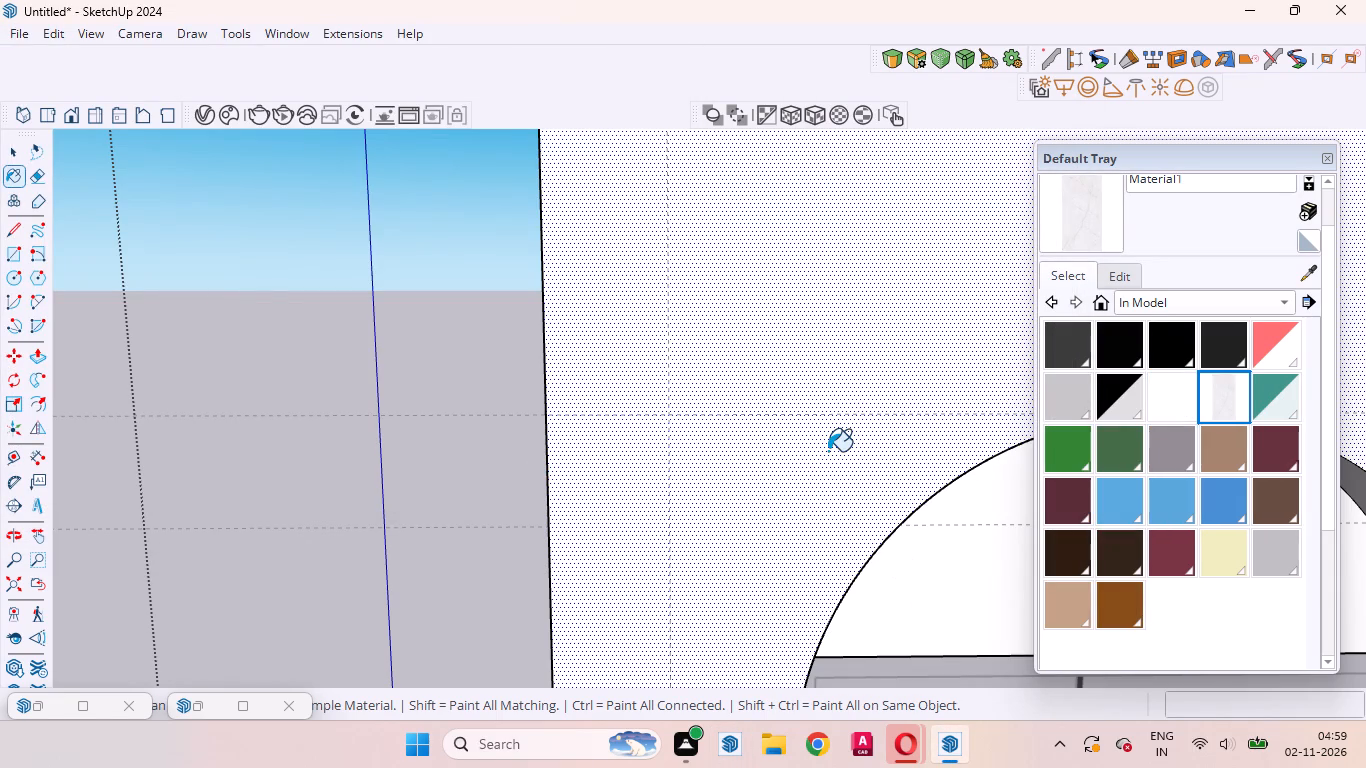
Paint the block's front face with the white marble and apply a cubic projection scaled to its bounding box.
click(828, 451)
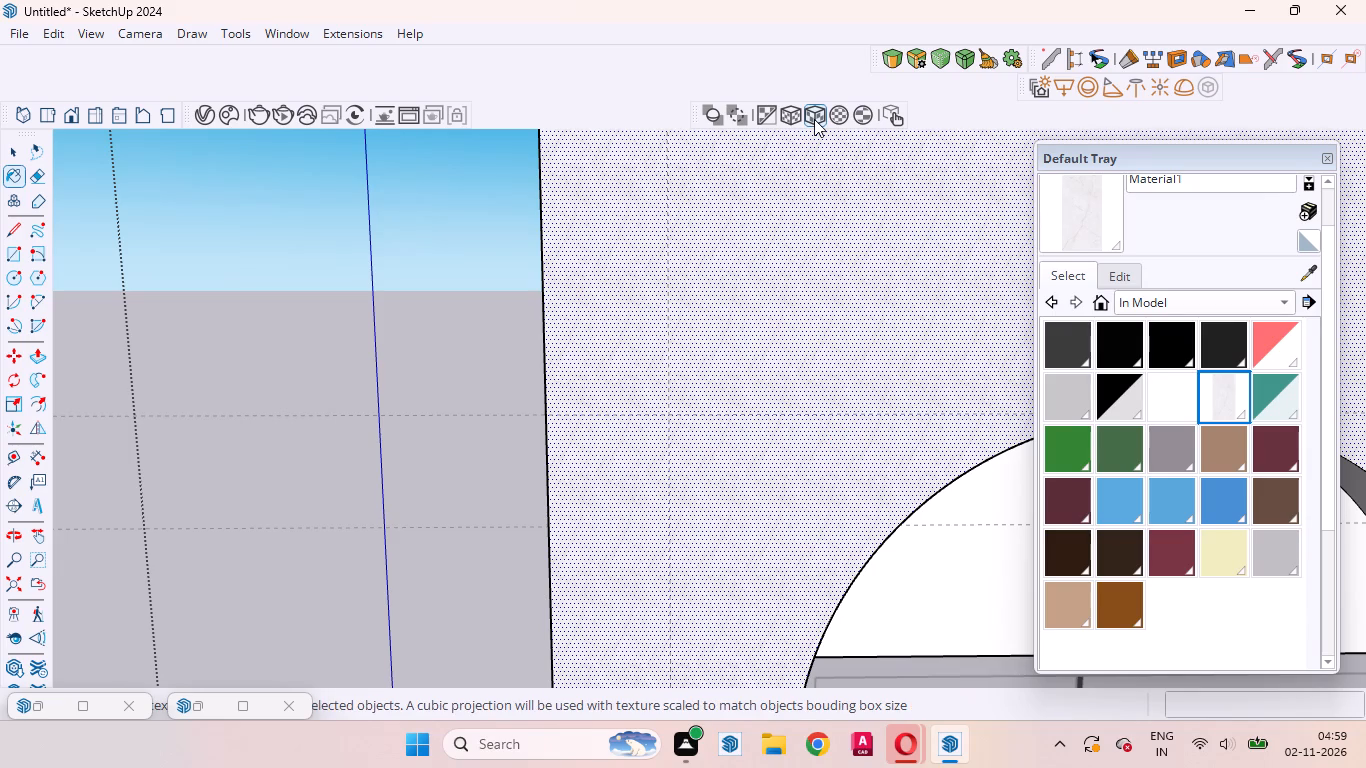
click(814, 119)
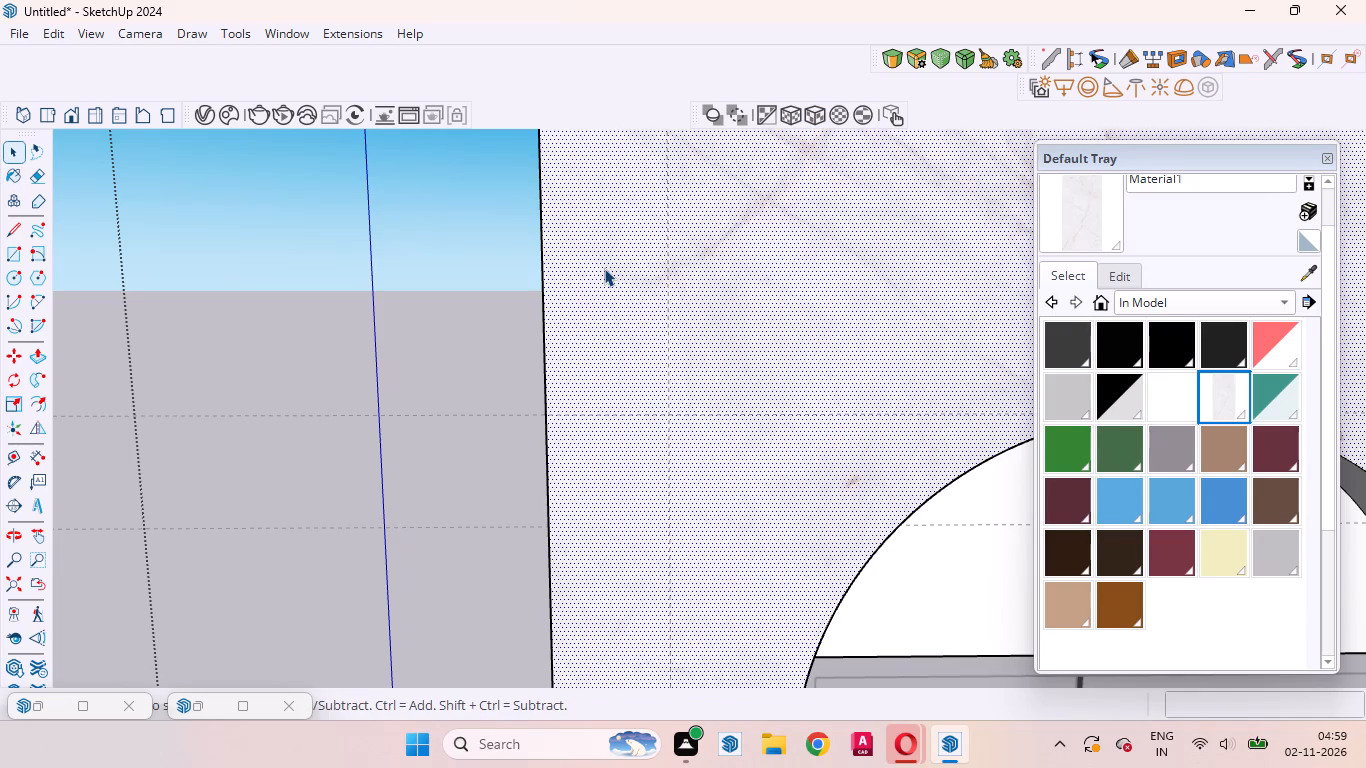
Examine the fit and veining of the white marble on the arched block's front from several angles and distances.
scroll(604, 267, up, 1)
scroll(607, 348, down, 17)
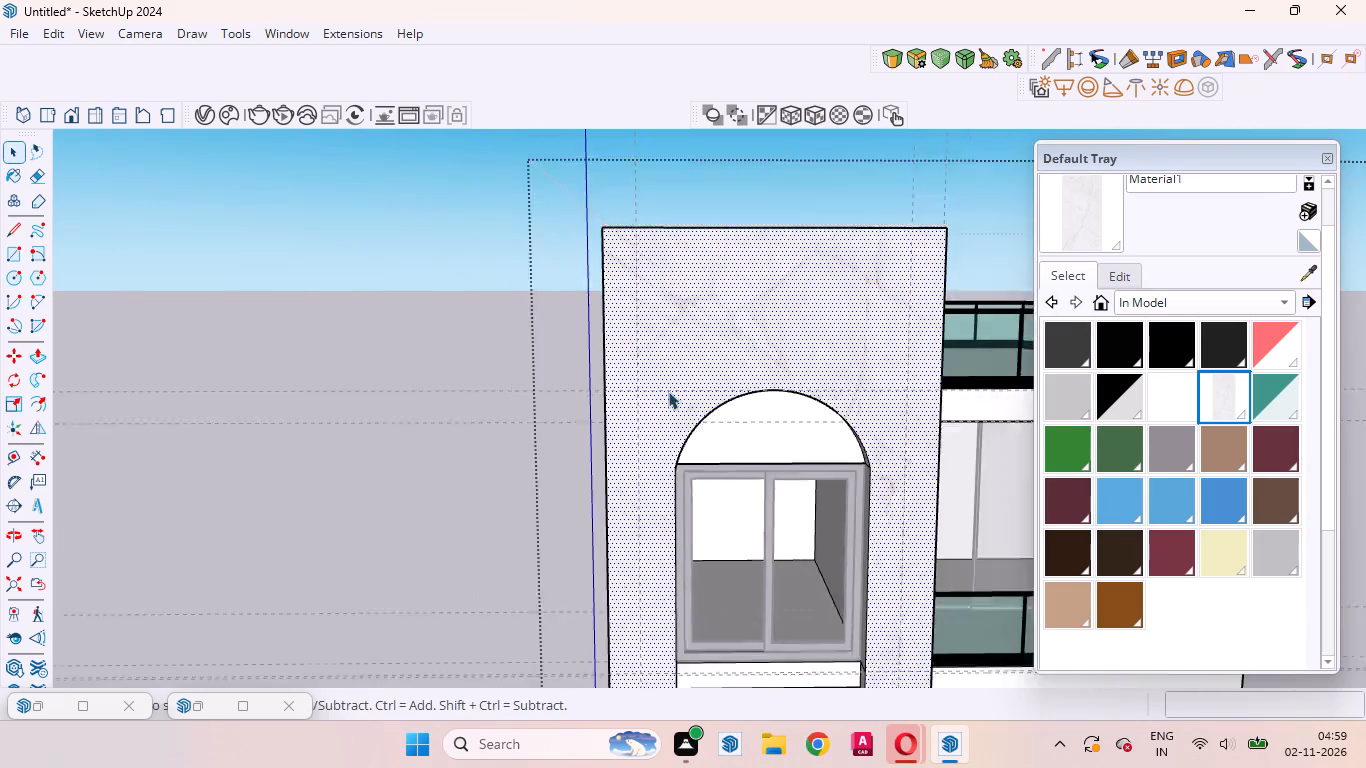
scroll(668, 391, down, 2)
middle_drag(809, 587, 683, 557)
scroll(671, 337, up, 8)
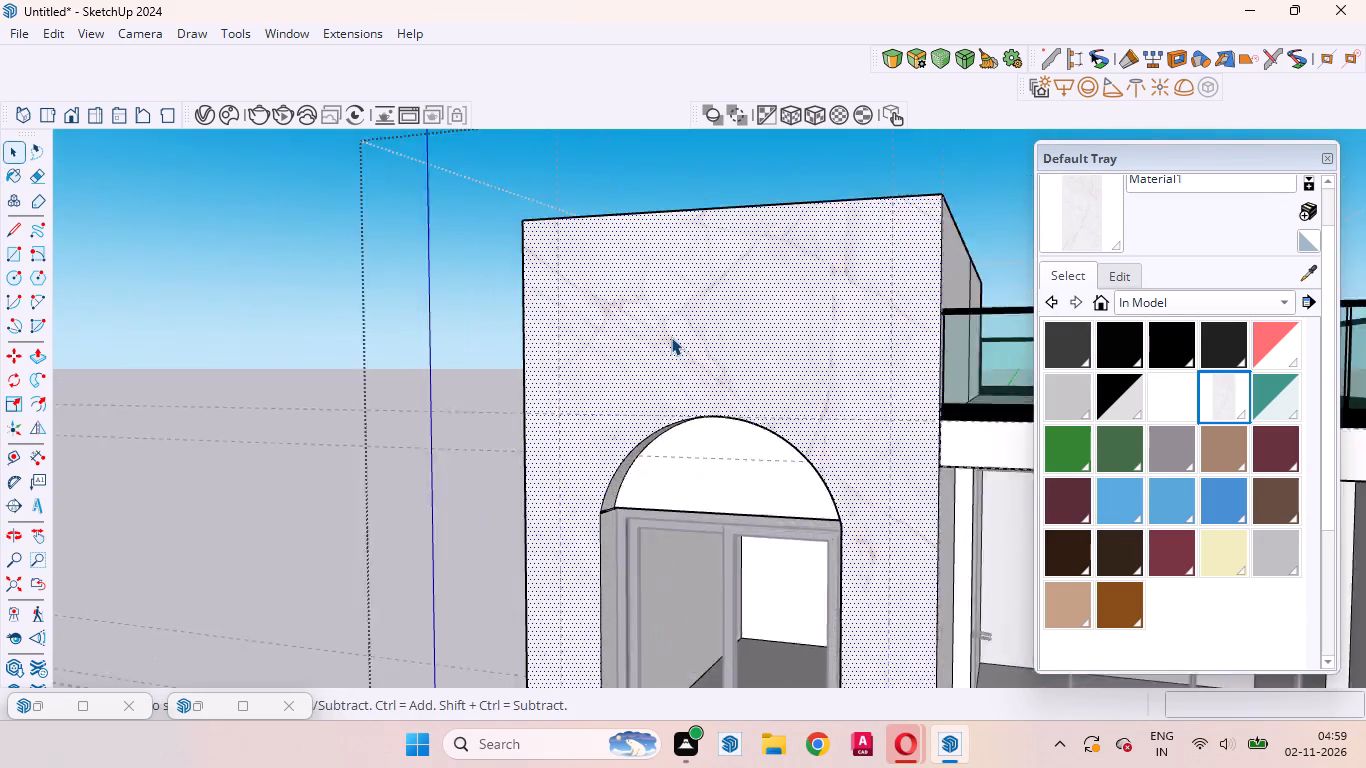
scroll(671, 337, up, 4)
middle_drag(678, 368, 778, 545)
scroll(778, 545, up, 1)
scroll(748, 422, down, 6)
scroll(734, 334, down, 6)
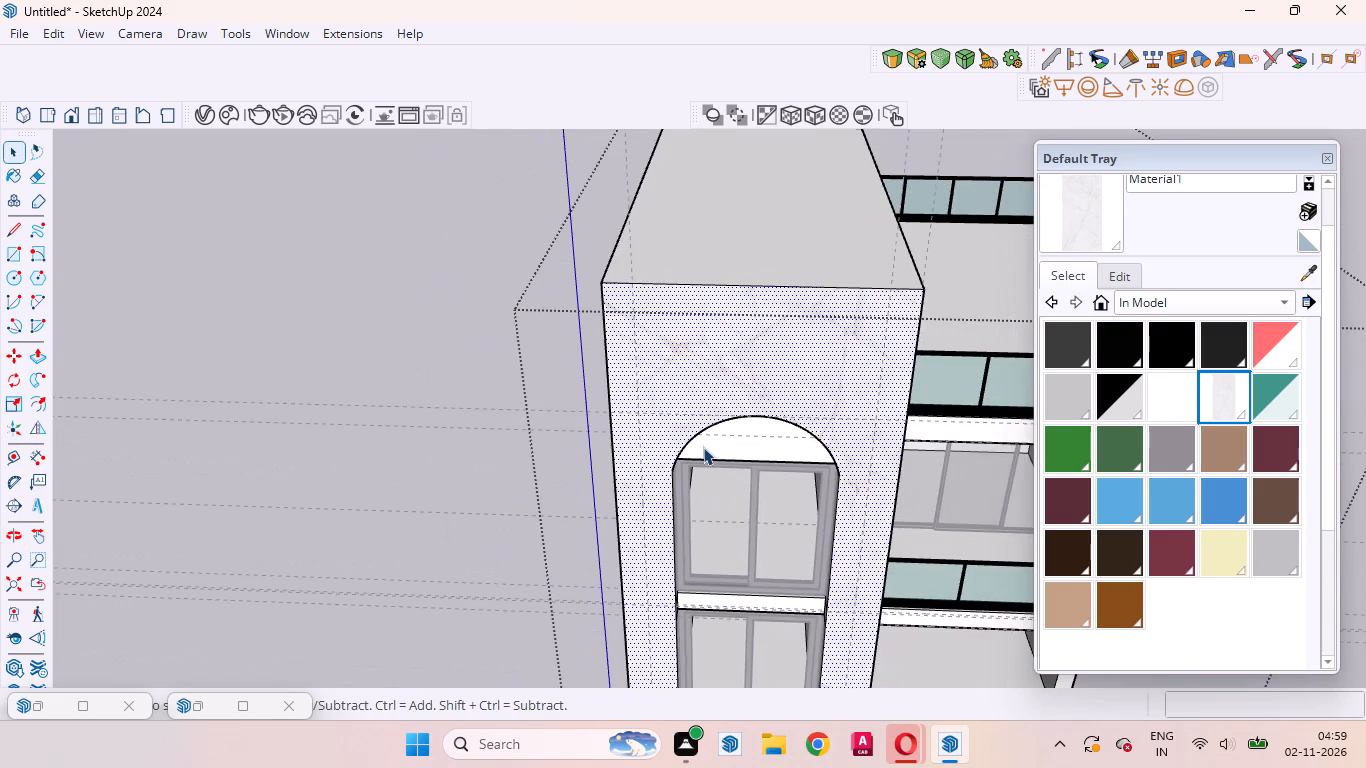
middle_drag(704, 447, 770, 317)
middle_click(766, 315)
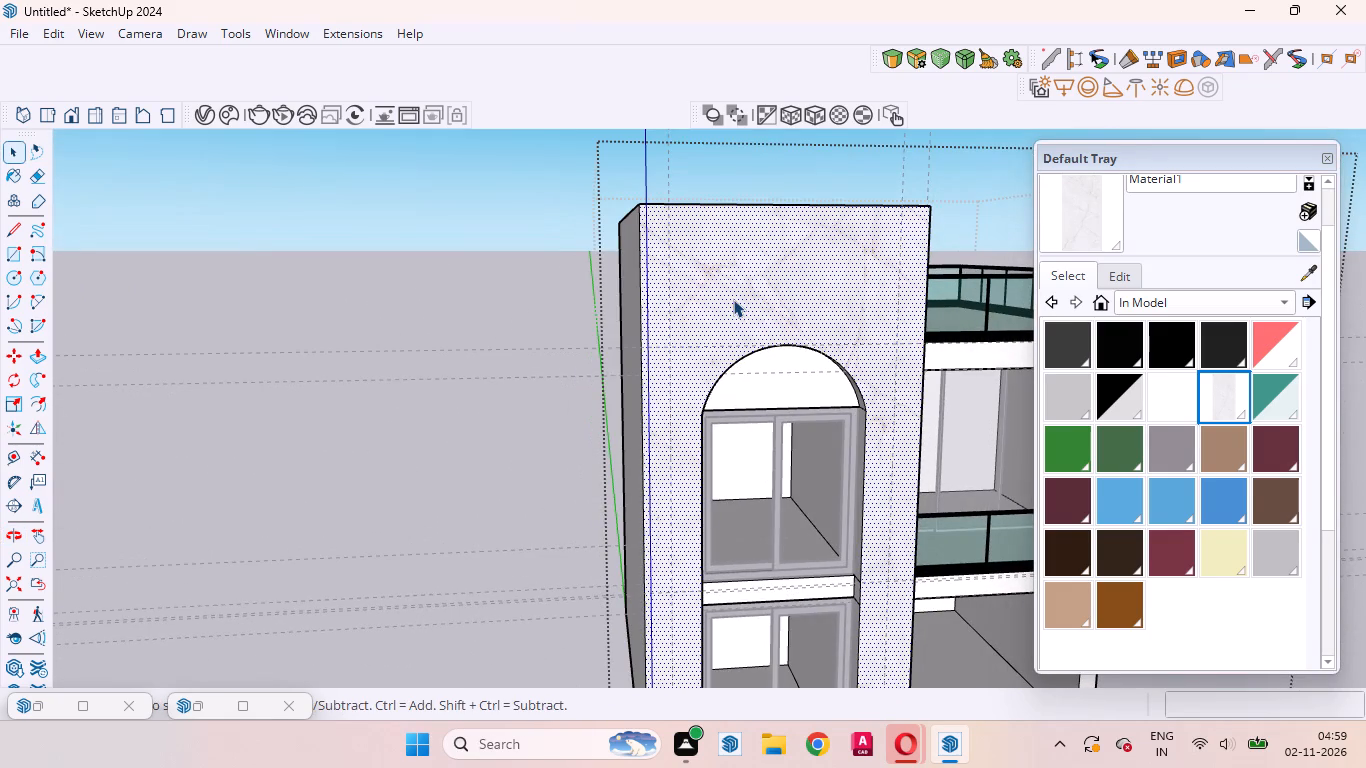
Draw a rectangle about 10' 1/8" by 5' 11 1/8" on the marble front above the arch, between the vertical guides.
scroll(733, 299, up, 3)
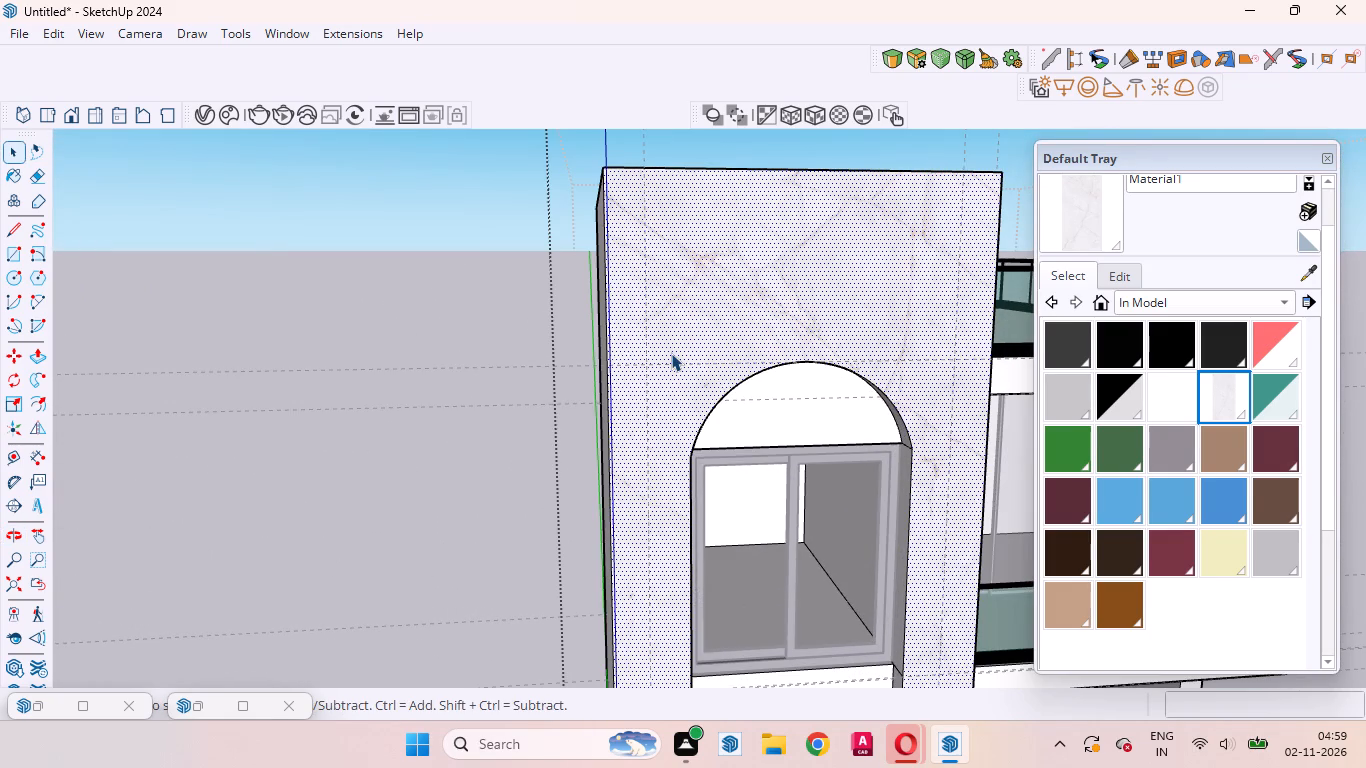
key(r)
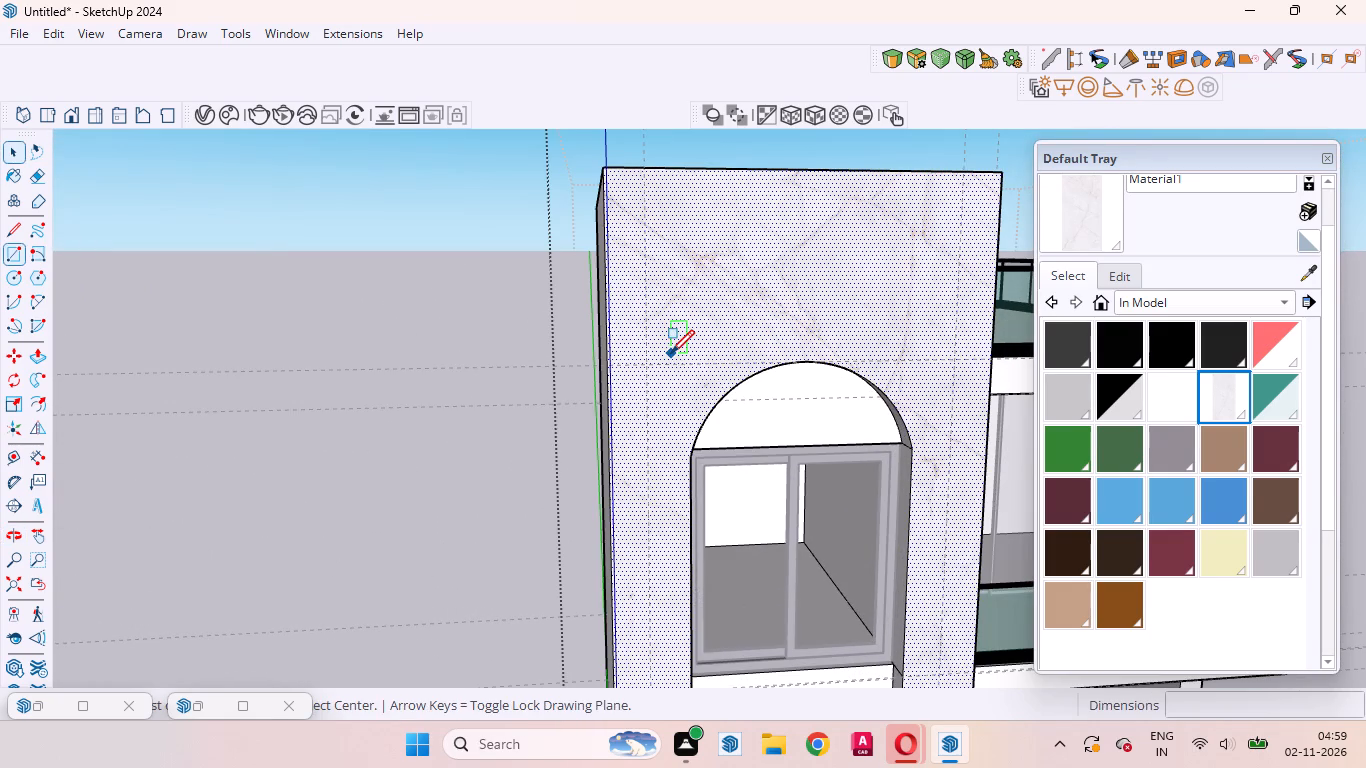
click(647, 362)
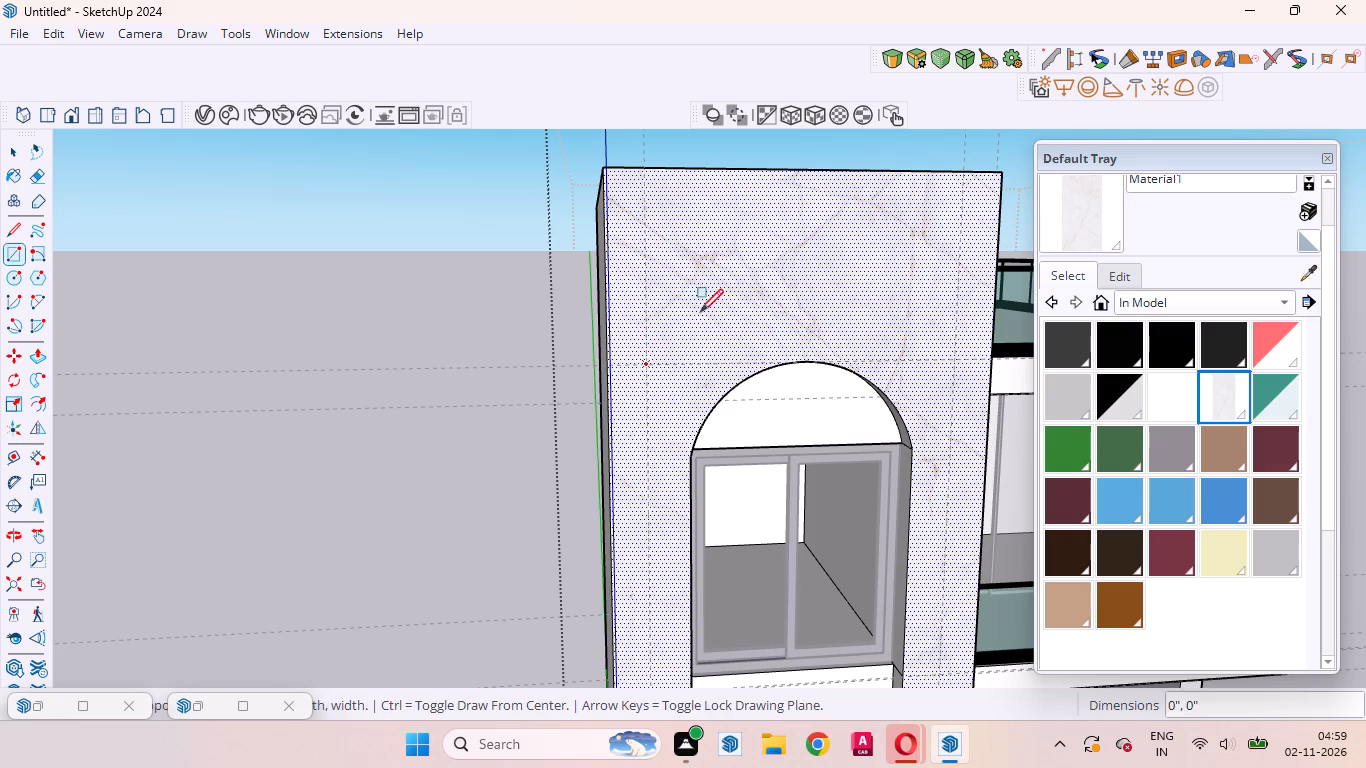
click(966, 174)
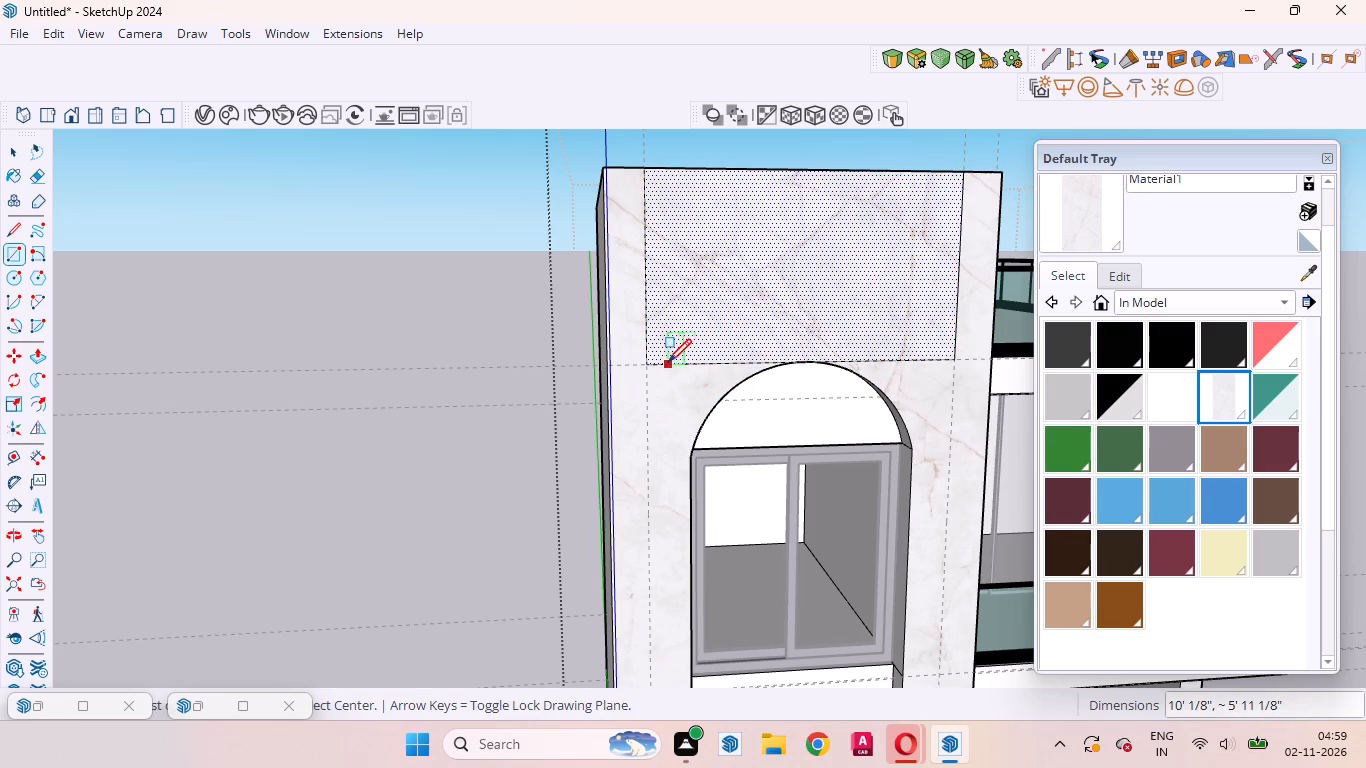
key(space)
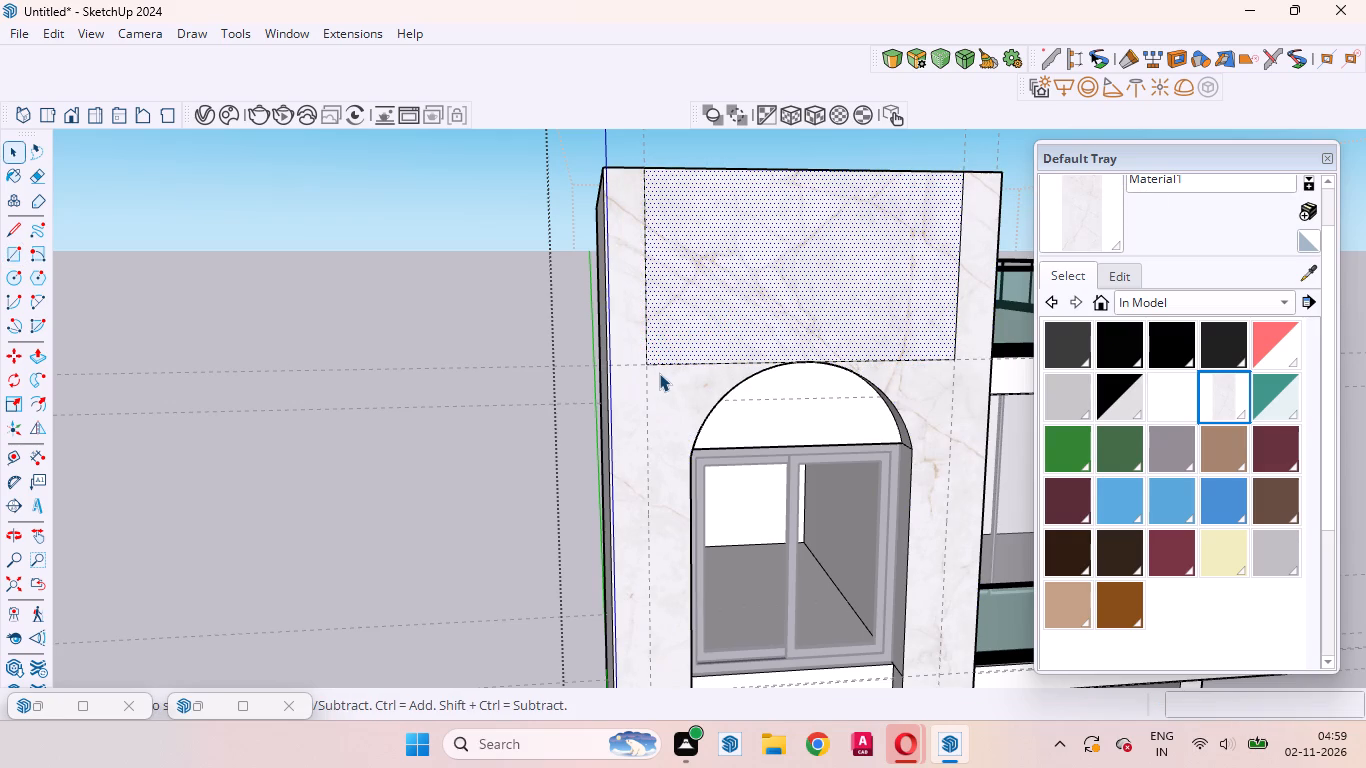
Draw vertical lines about 22' 7/8" long between both lower corners of the rectangle and the base of the marble front.
key(l)
scroll(659, 279, down, 4)
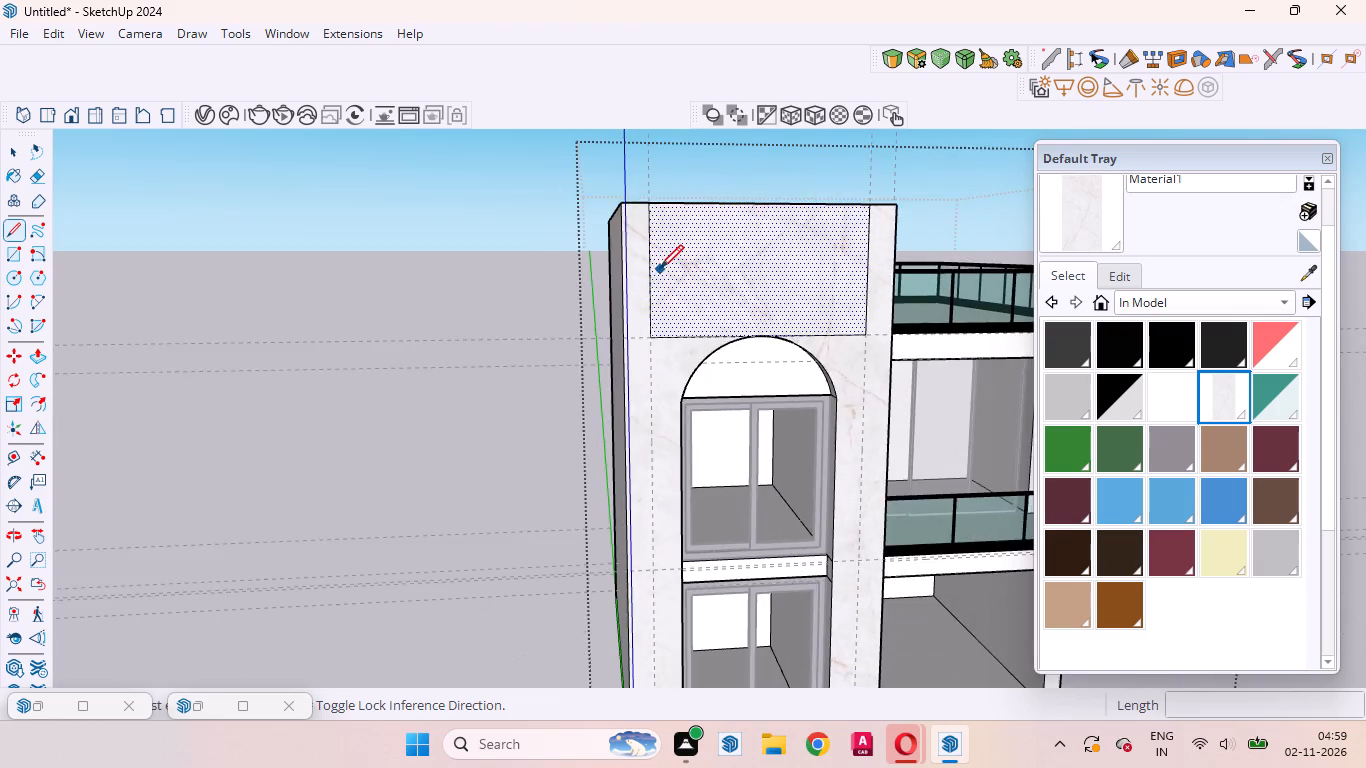
scroll(660, 268, down, 5)
scroll(666, 370, up, 5)
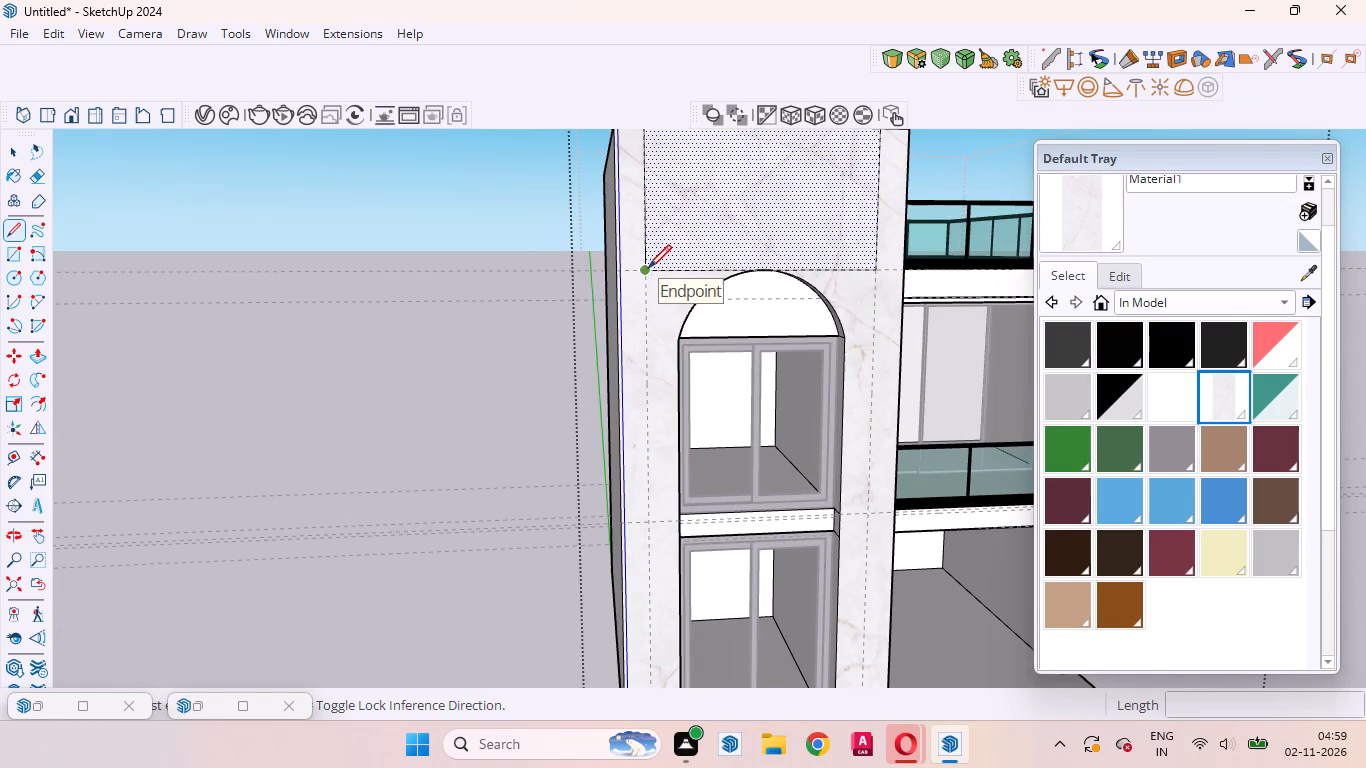
click(648, 268)
scroll(653, 512, down, 10)
scroll(662, 587, up, 8)
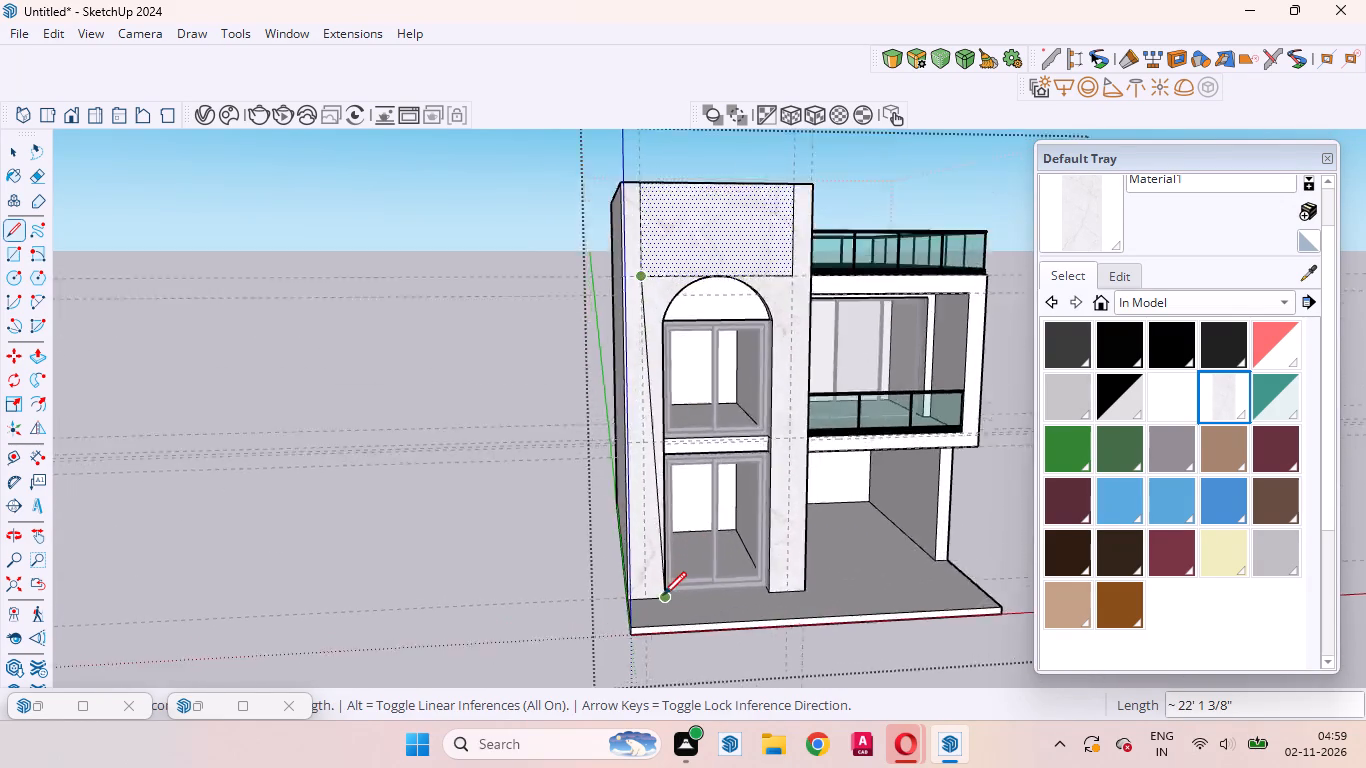
scroll(663, 595, up, 2)
click(634, 596)
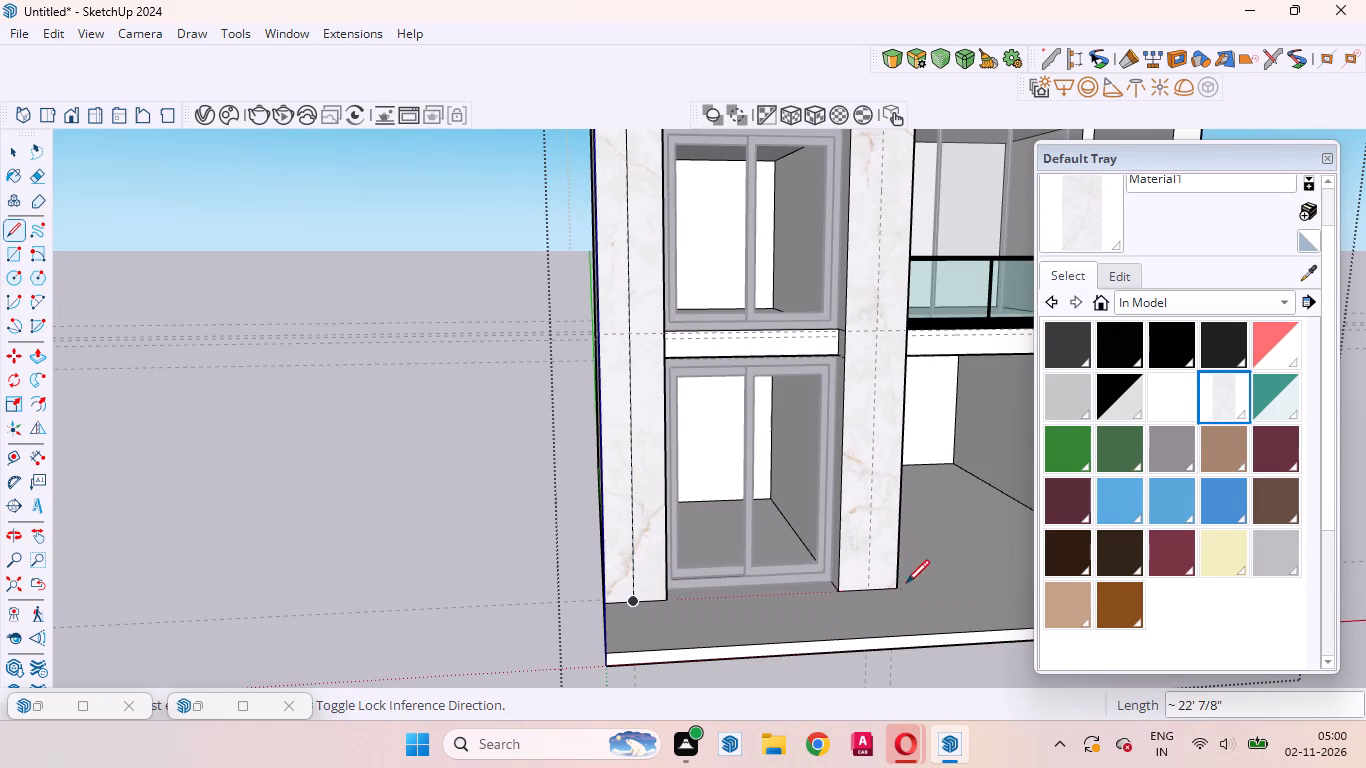
click(870, 589)
scroll(773, 547, down, 10)
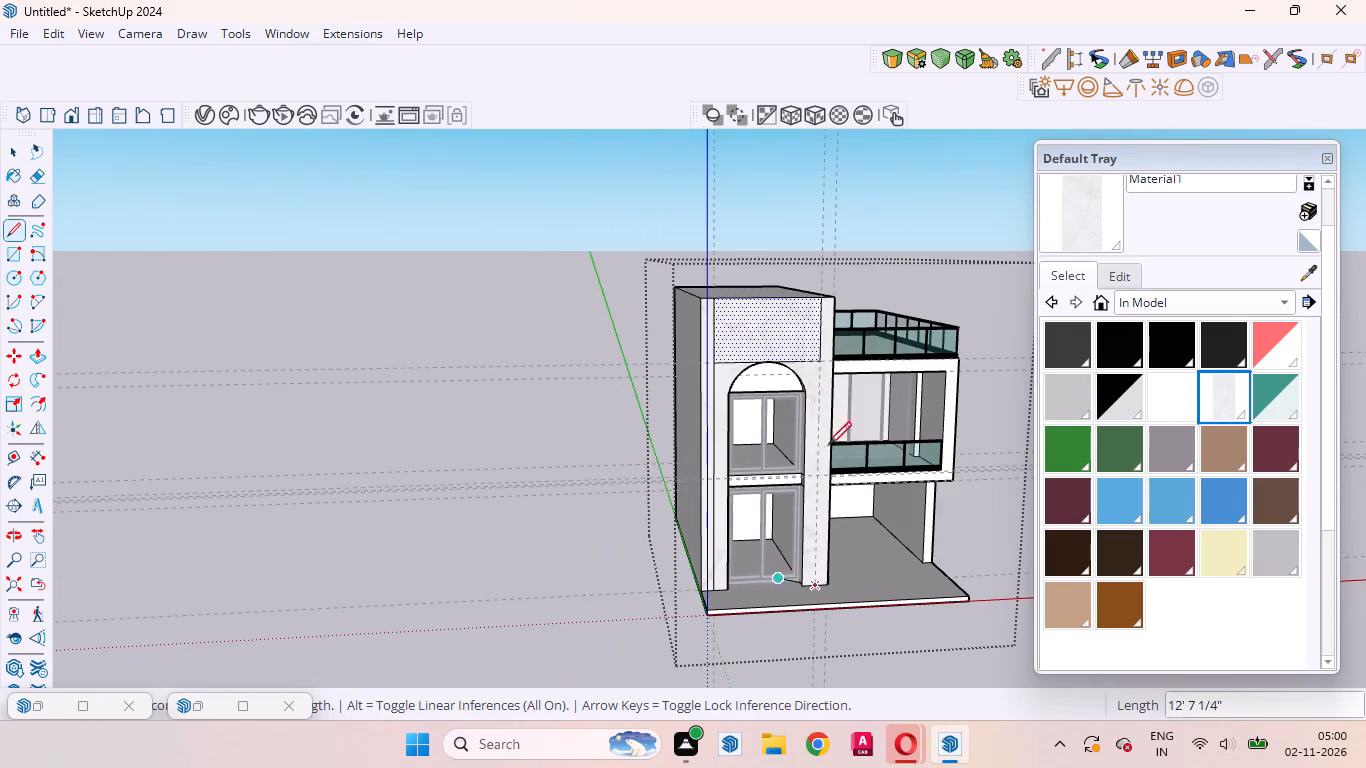
scroll(850, 374, up, 14)
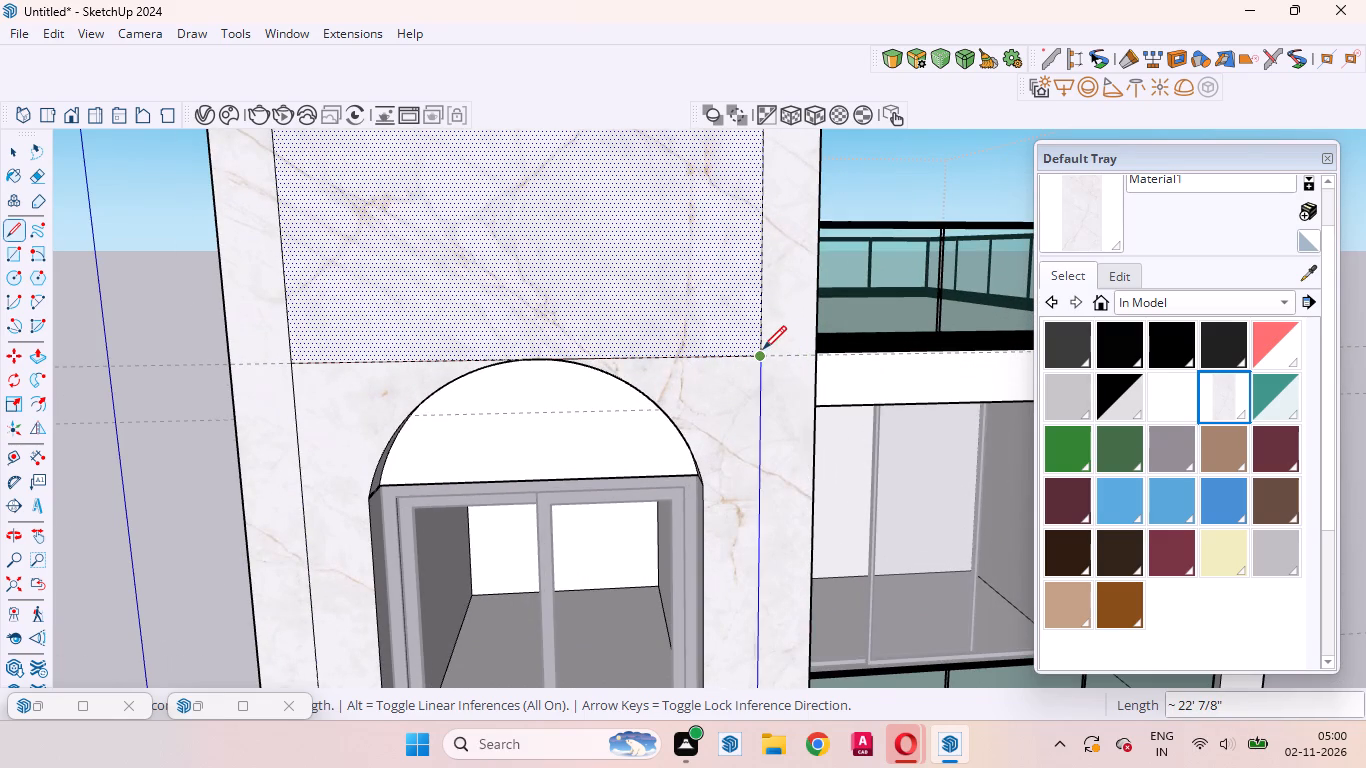
click(762, 360)
scroll(789, 335, down, 7)
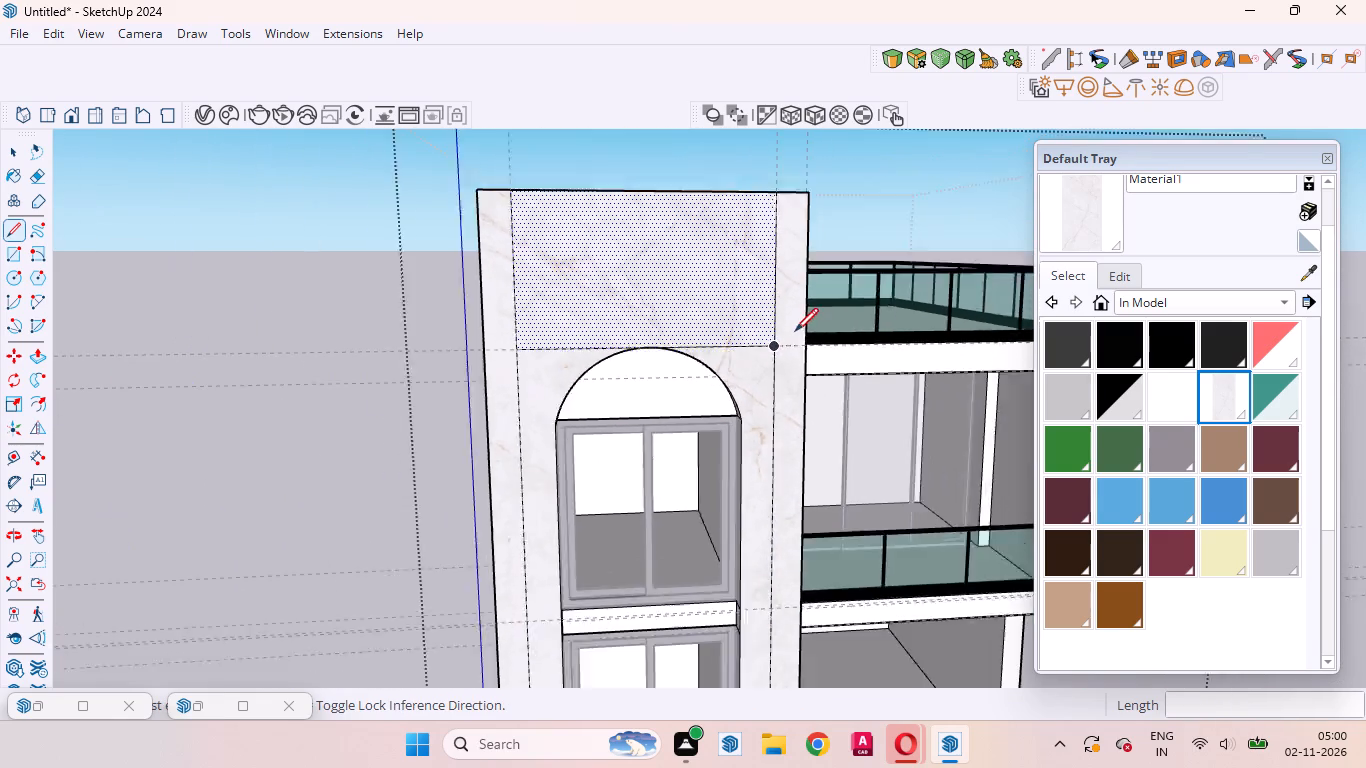
scroll(795, 331, down, 2)
key(space)
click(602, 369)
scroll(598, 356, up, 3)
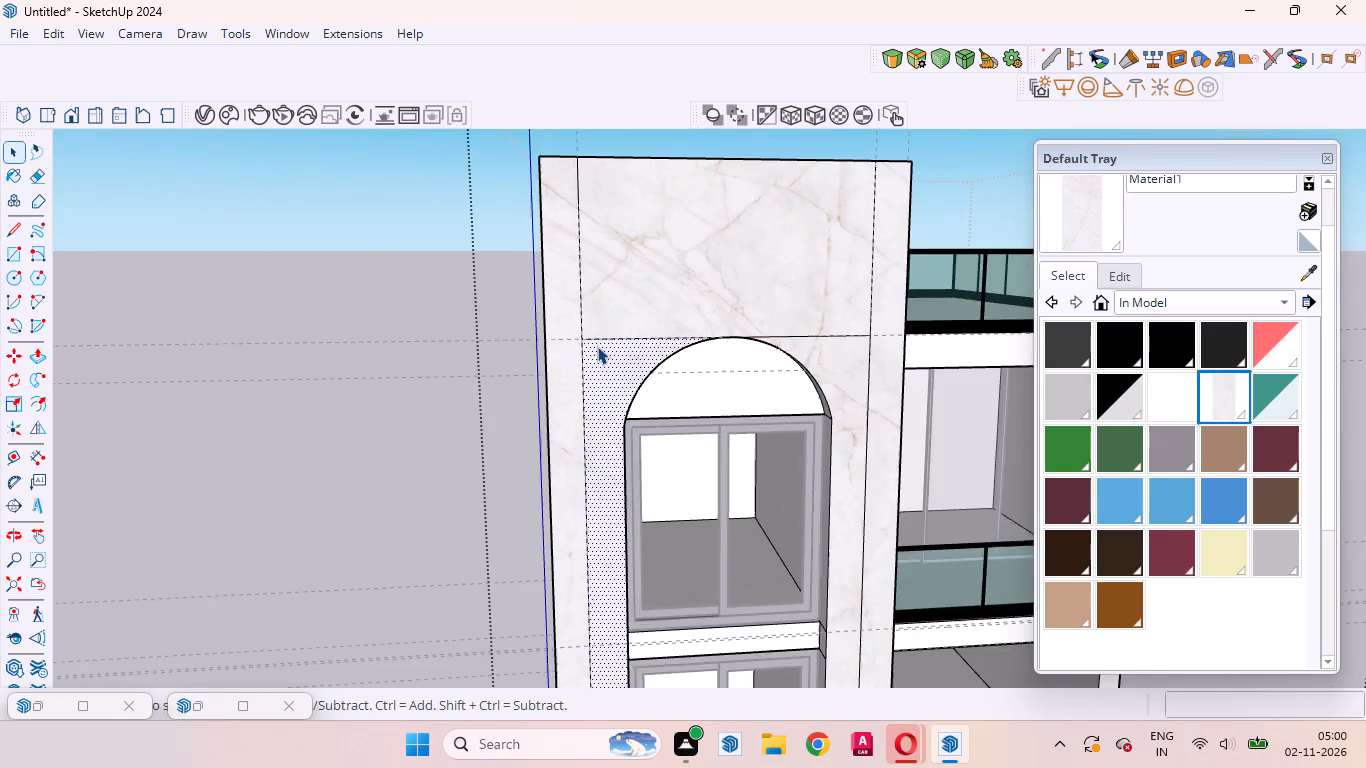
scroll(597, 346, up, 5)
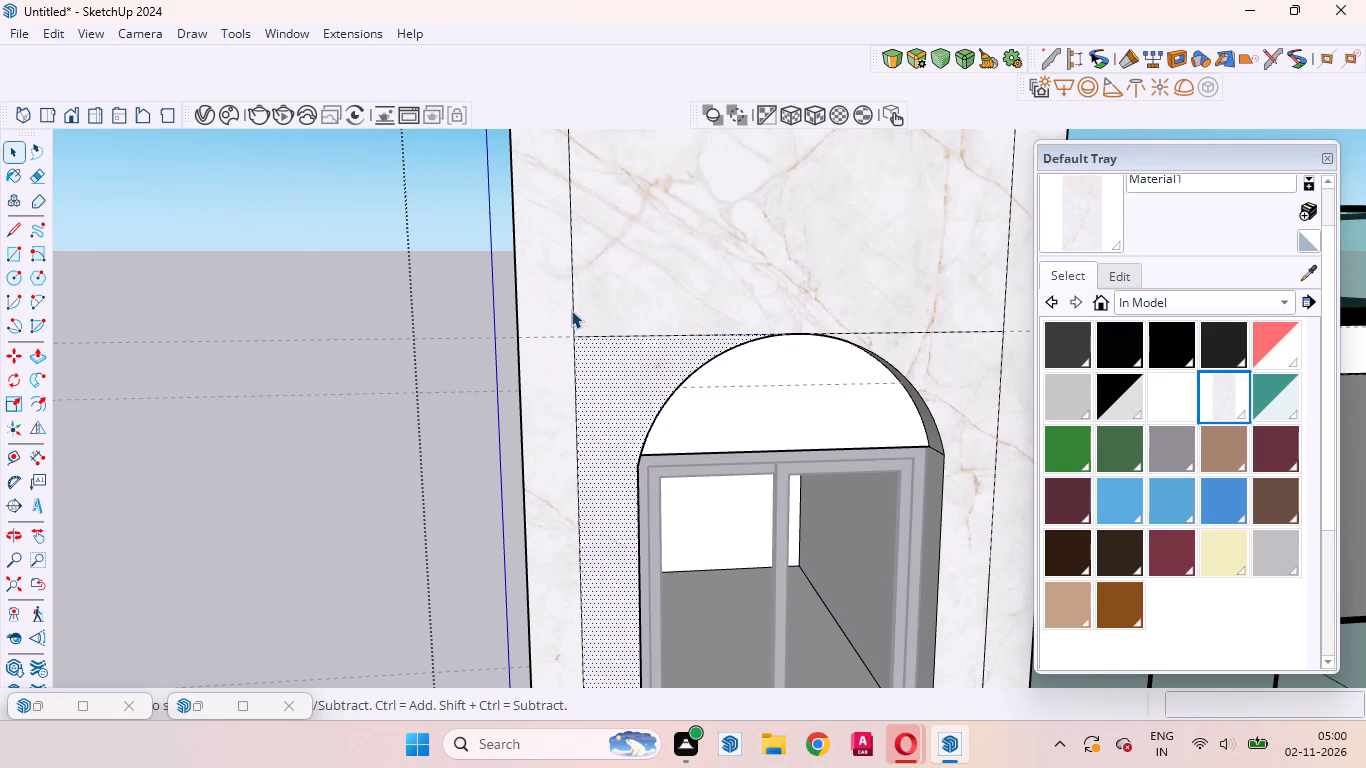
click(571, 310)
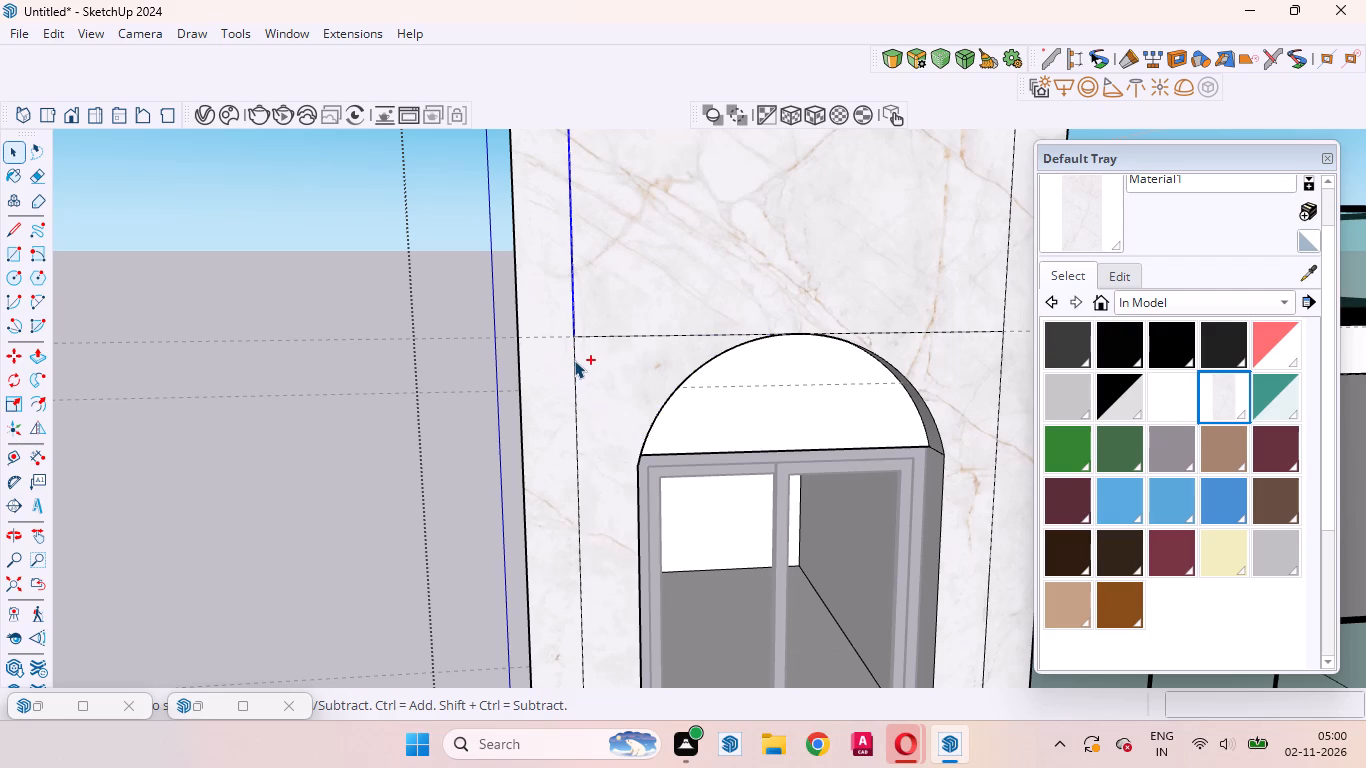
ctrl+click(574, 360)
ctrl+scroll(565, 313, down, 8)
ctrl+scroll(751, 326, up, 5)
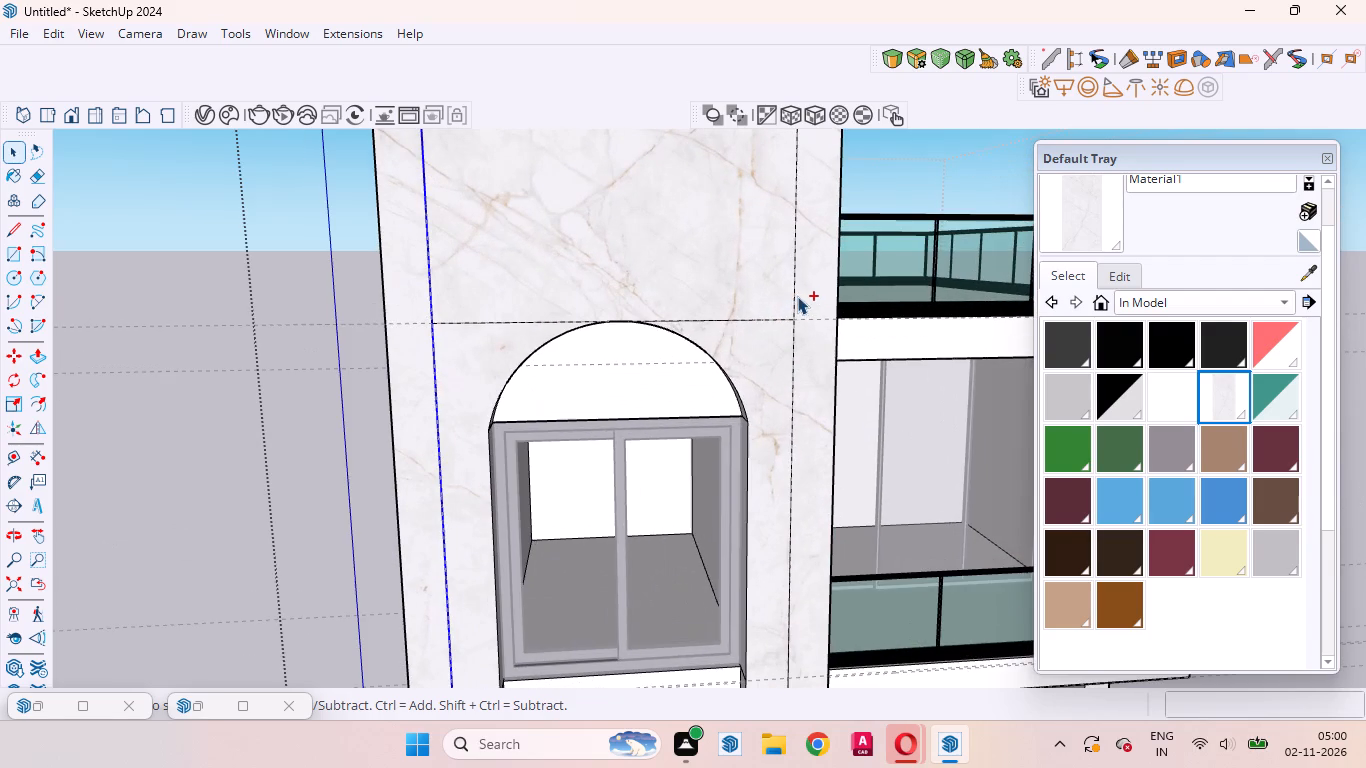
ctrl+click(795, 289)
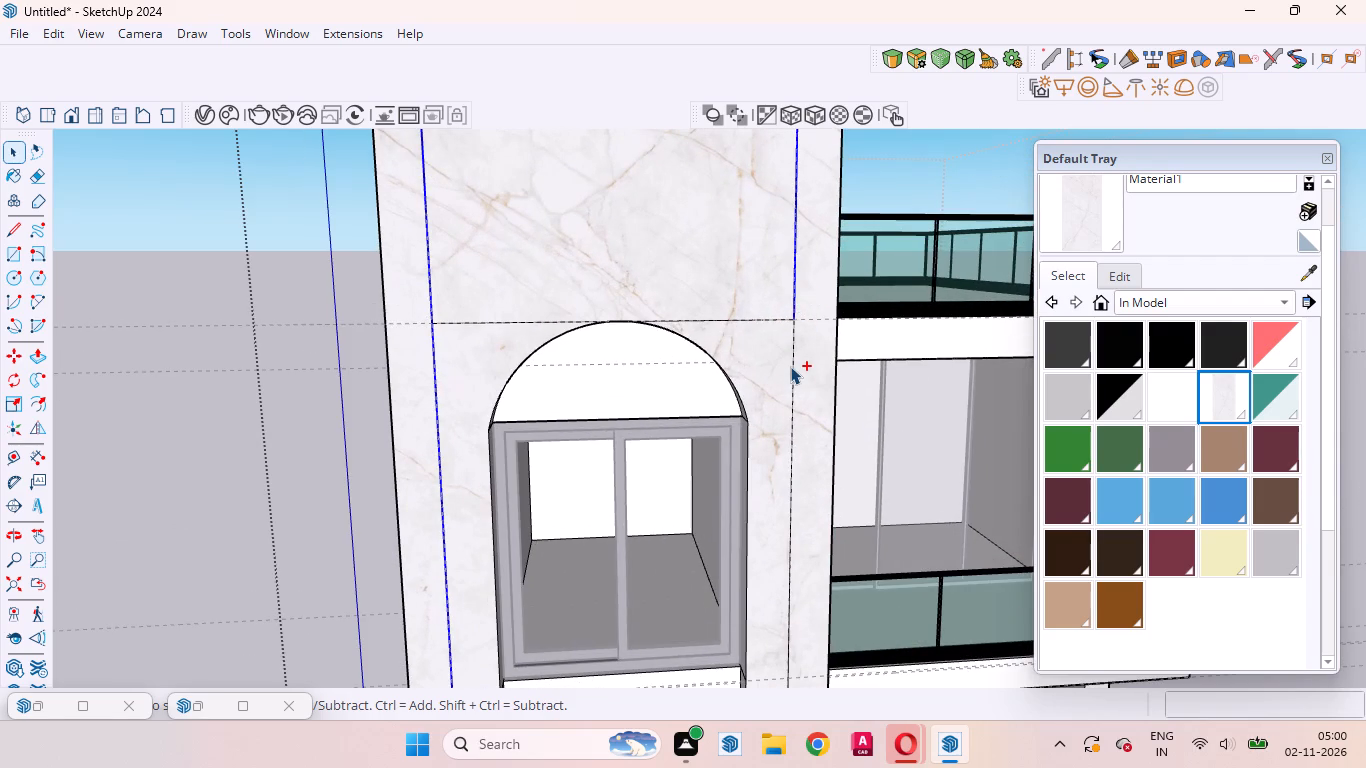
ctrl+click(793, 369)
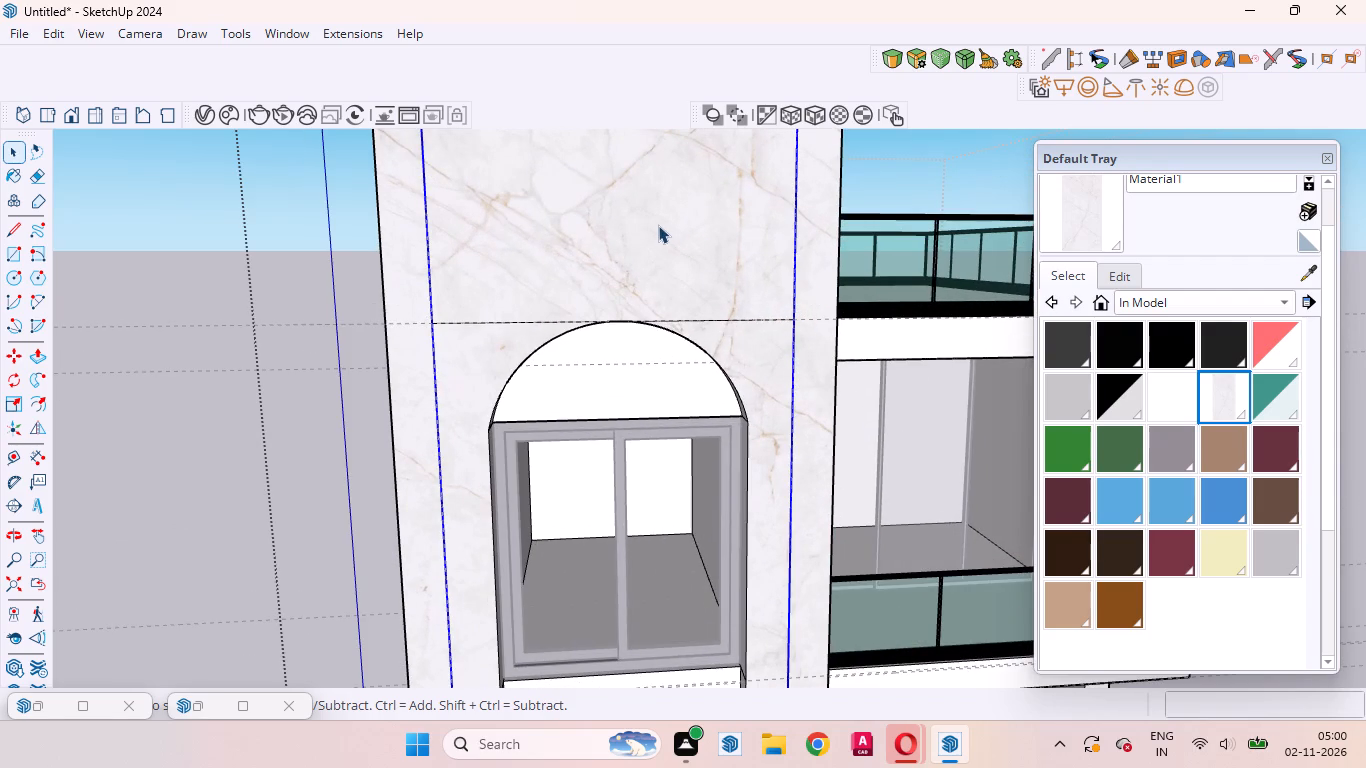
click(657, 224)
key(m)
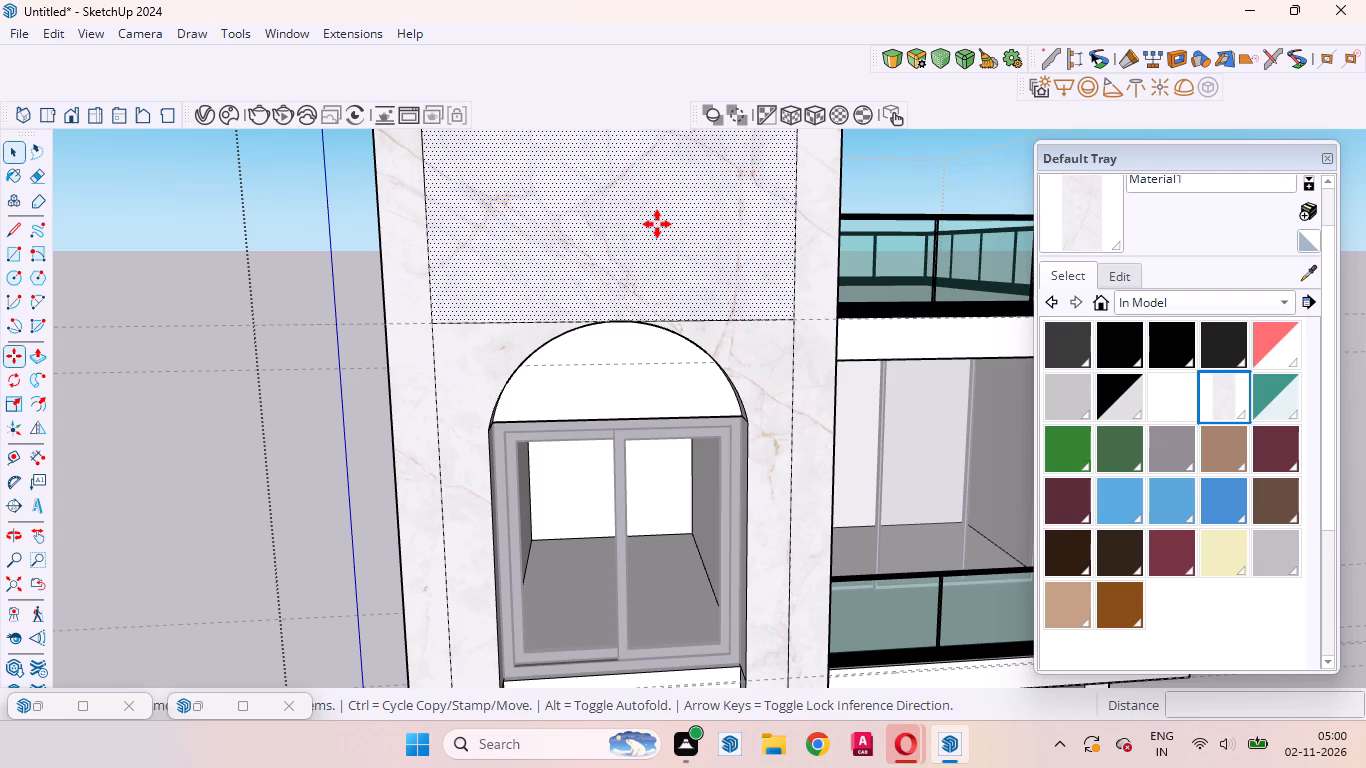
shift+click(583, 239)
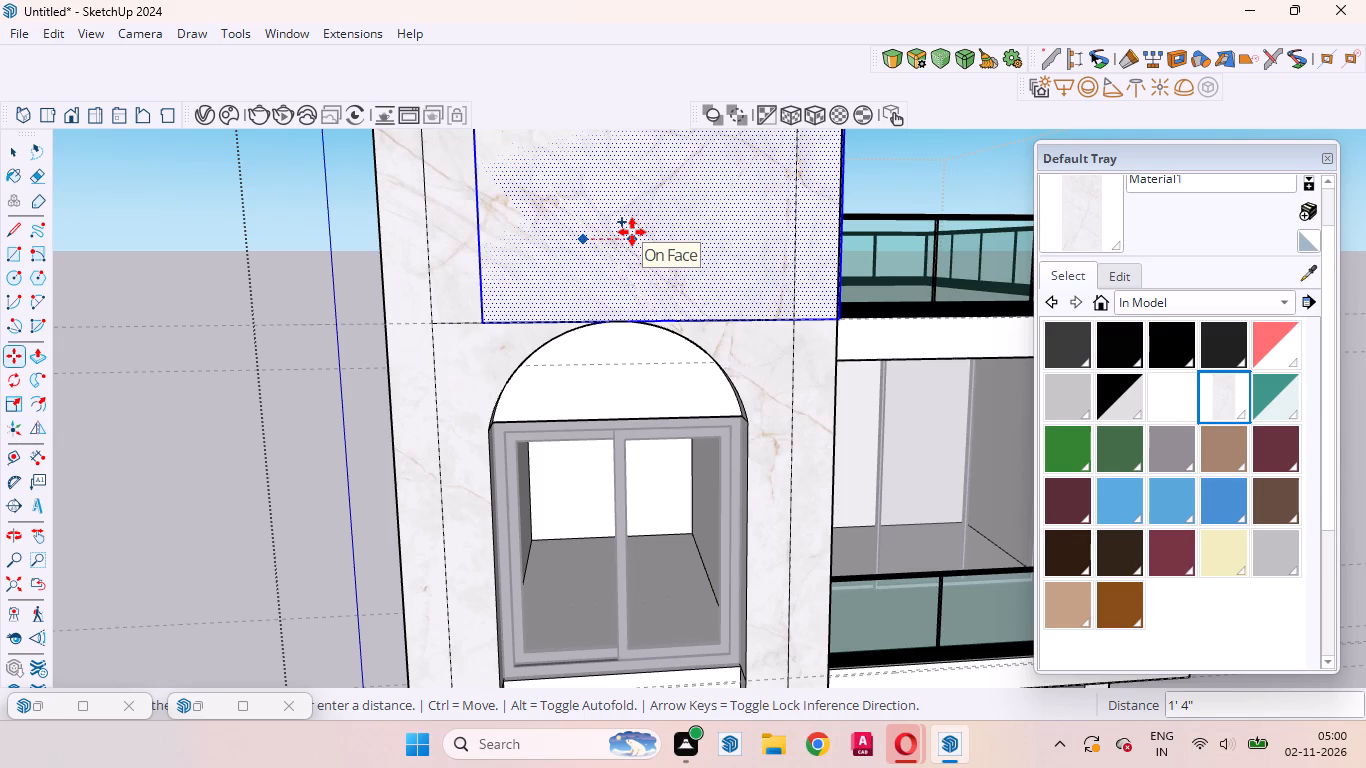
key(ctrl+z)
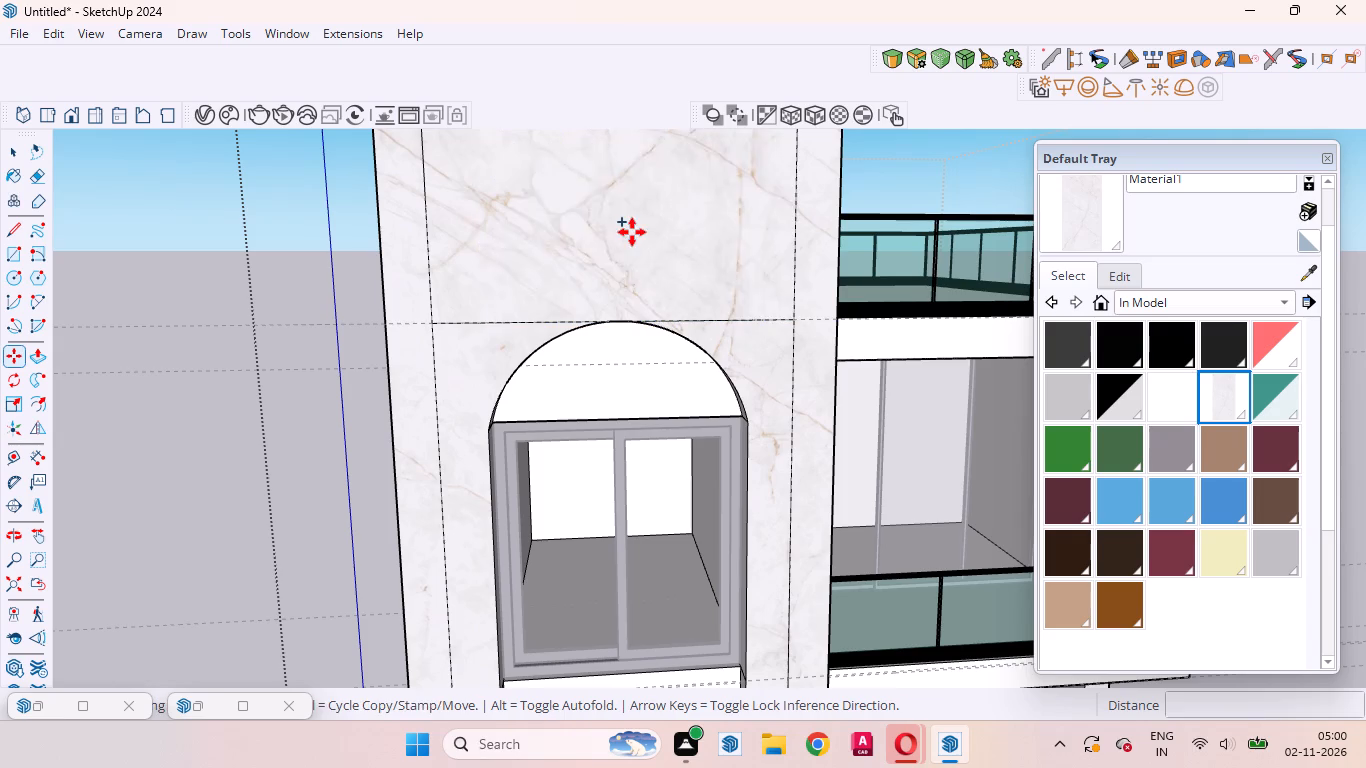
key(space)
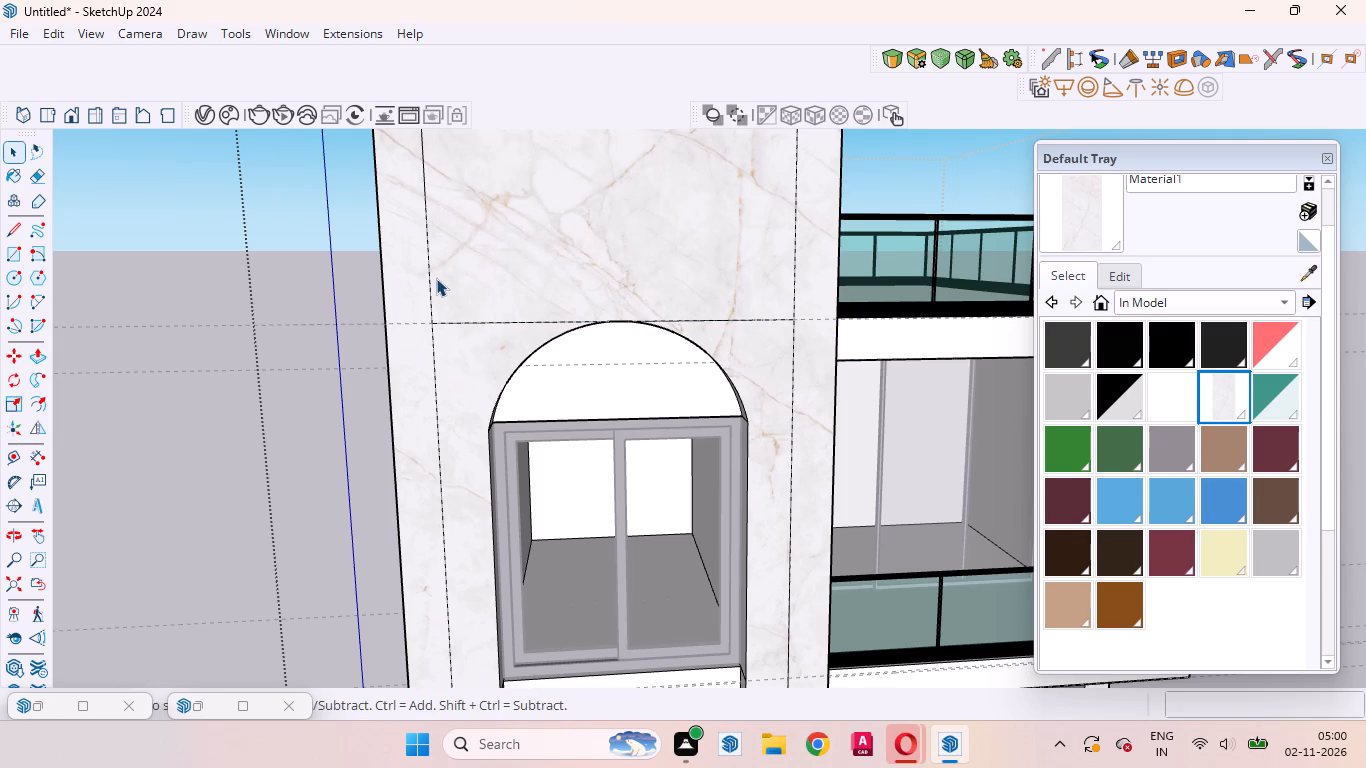
Copy the upper and lower vertical dividing lines on both sides of the arch 12 mm horizontally toward the terraces.
ctrl+click(427, 270)
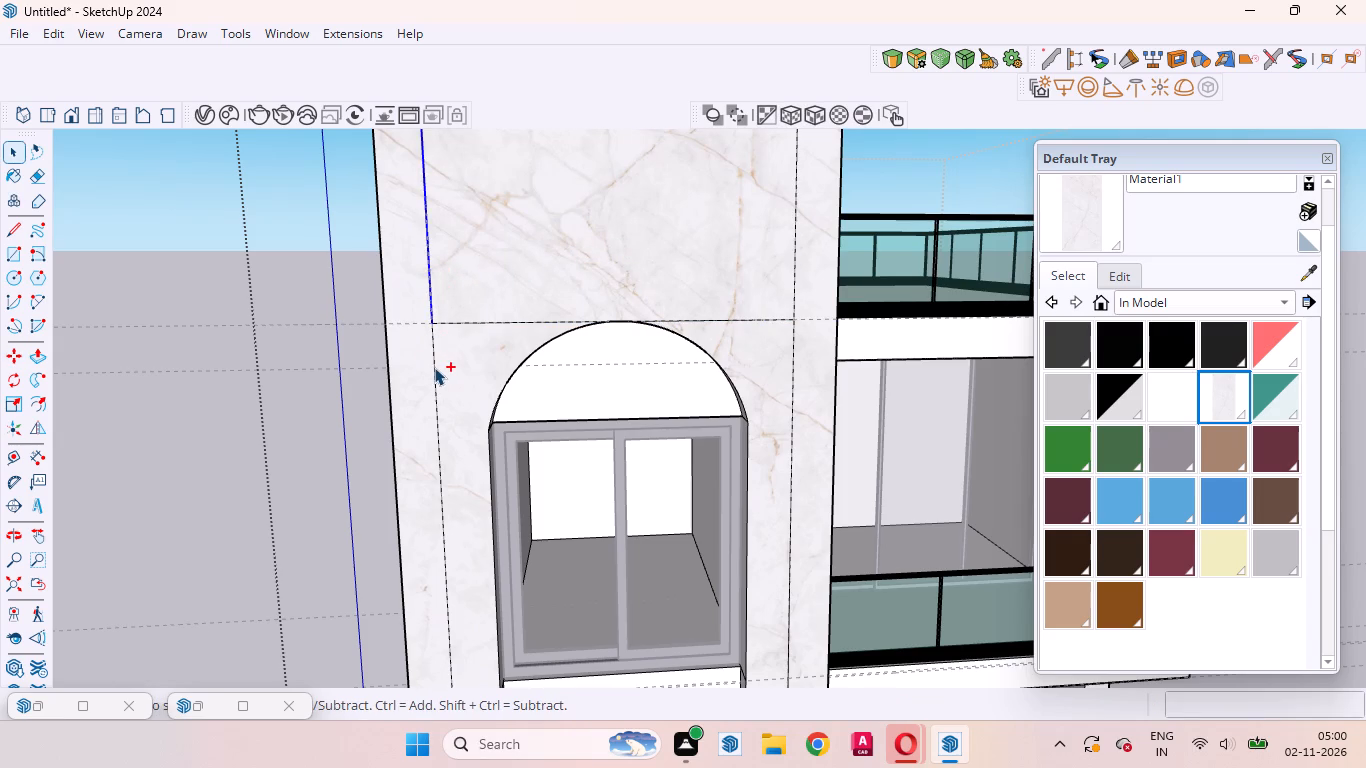
ctrl+click(434, 367)
ctrl+click(793, 274)
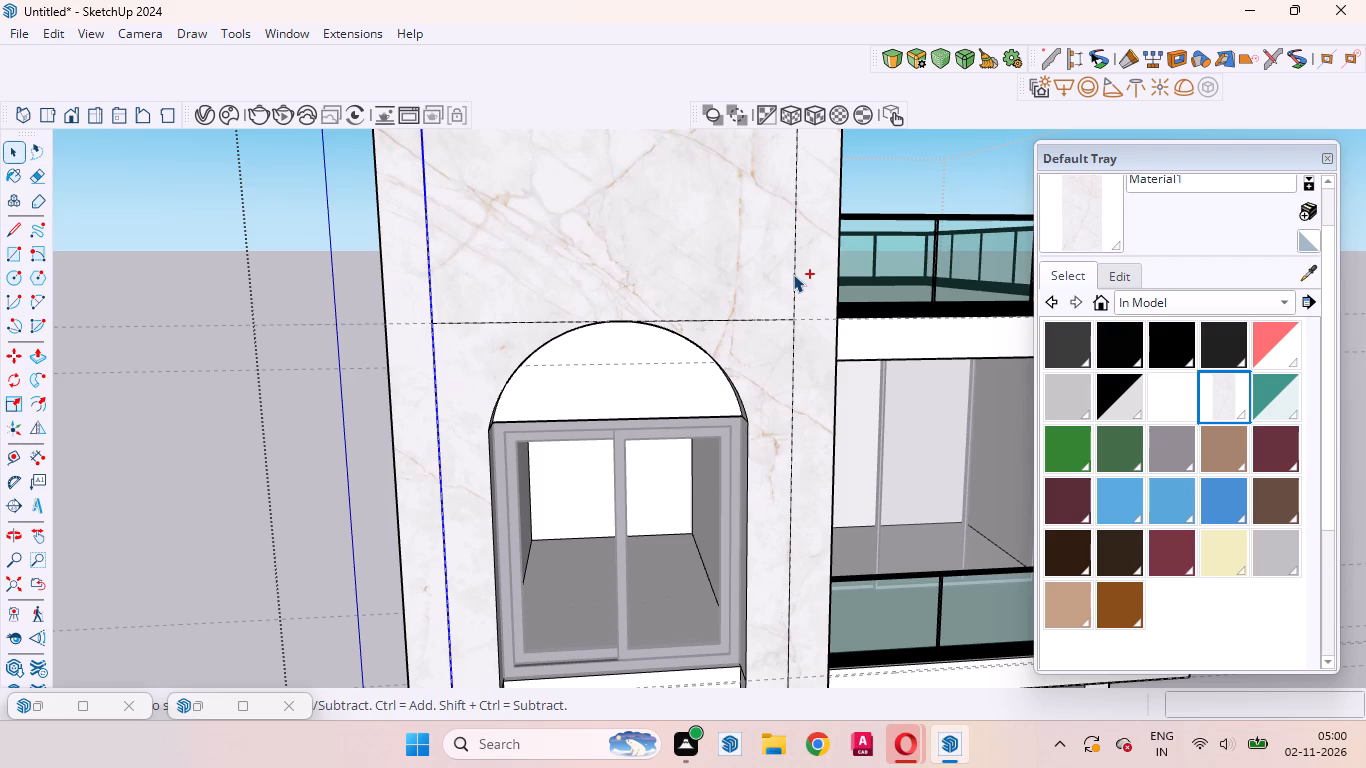
ctrl+click(793, 368)
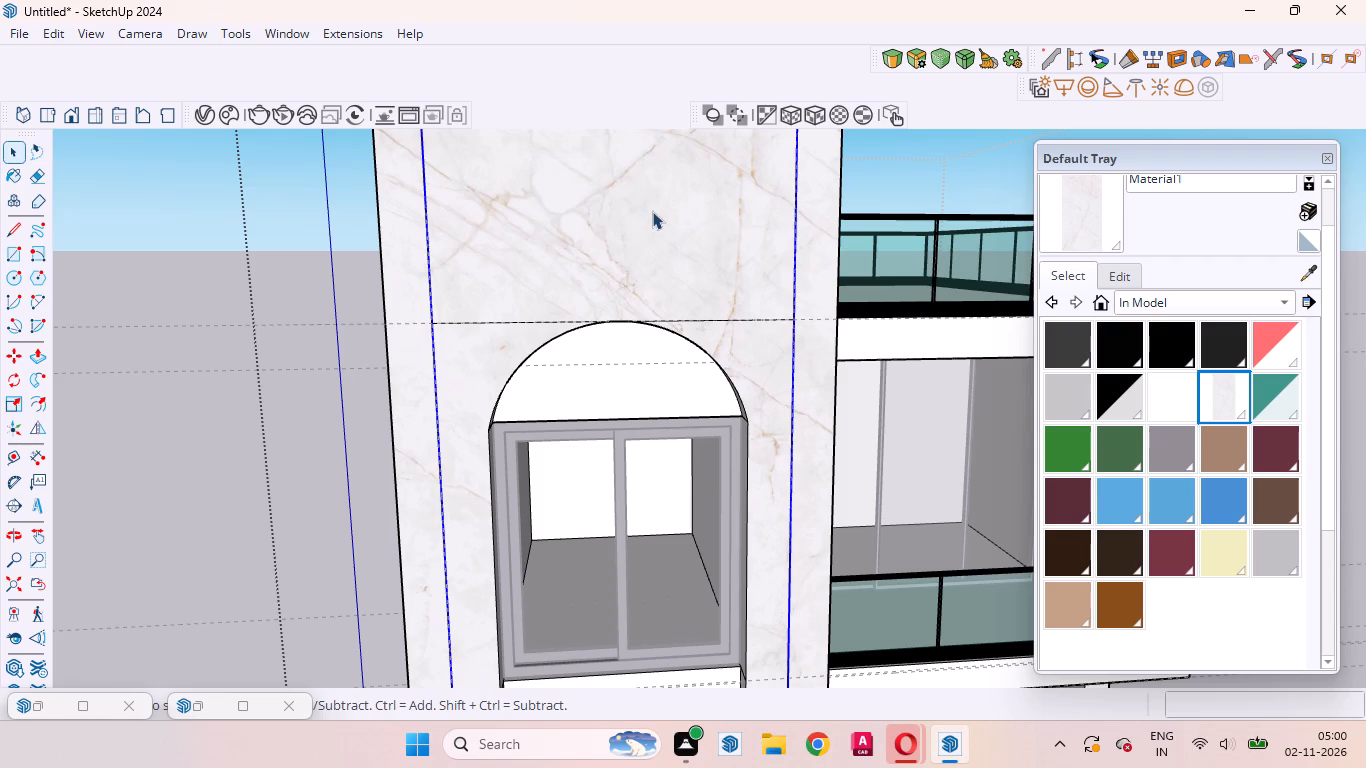
key(m)
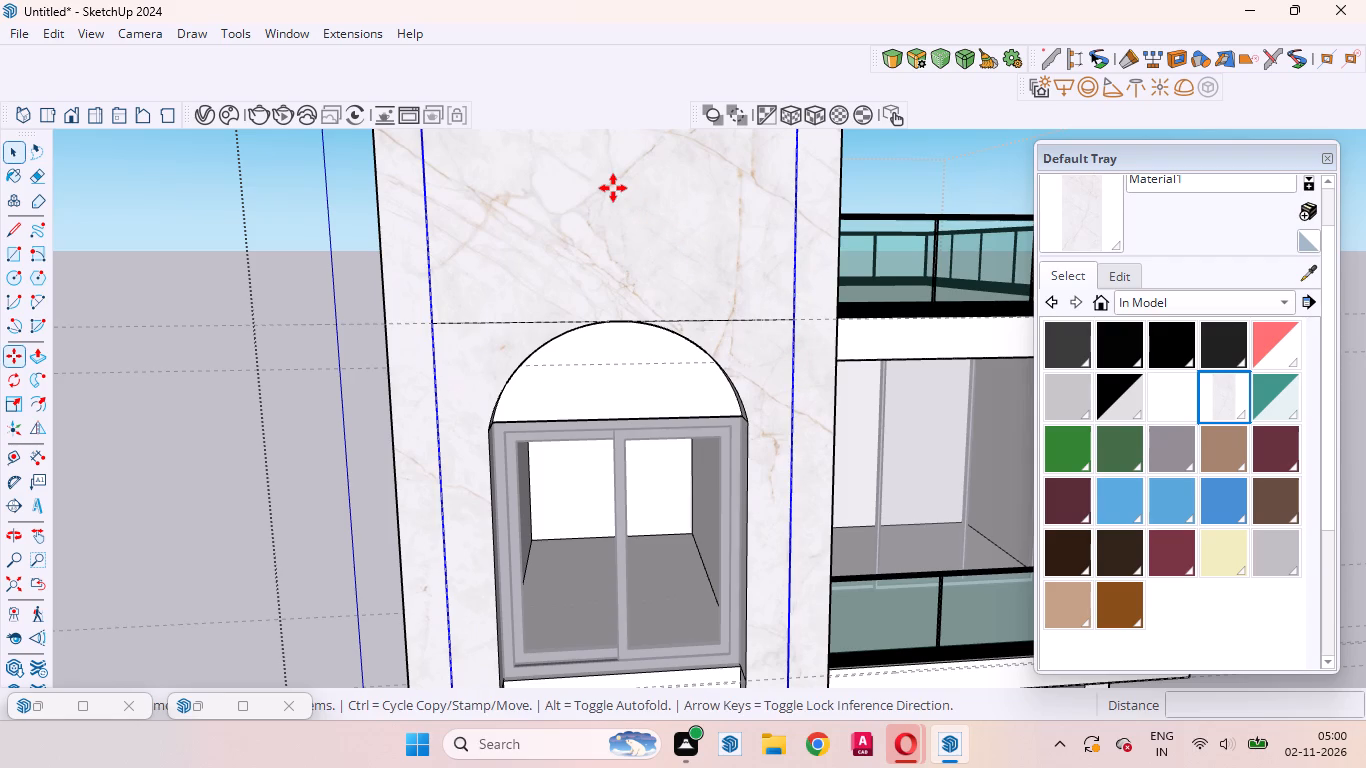
click(585, 197)
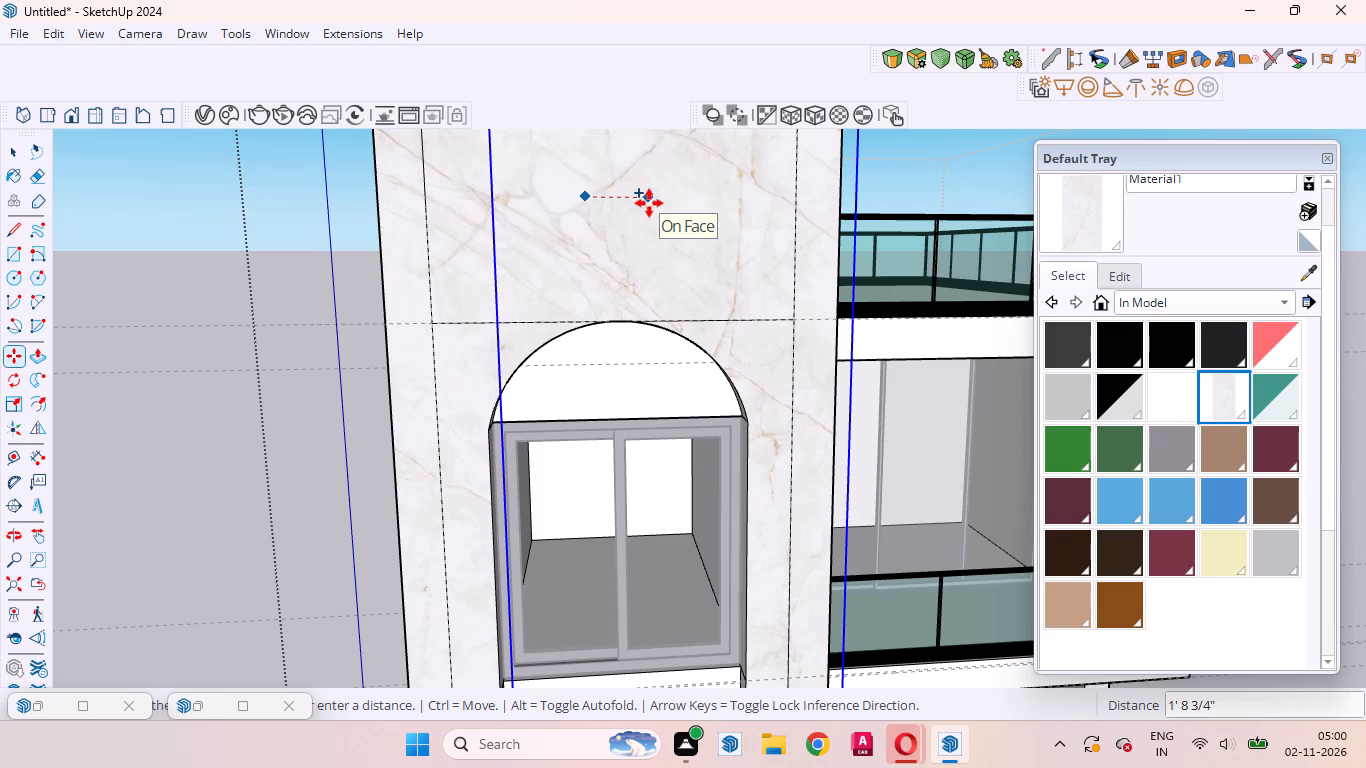
text(12)
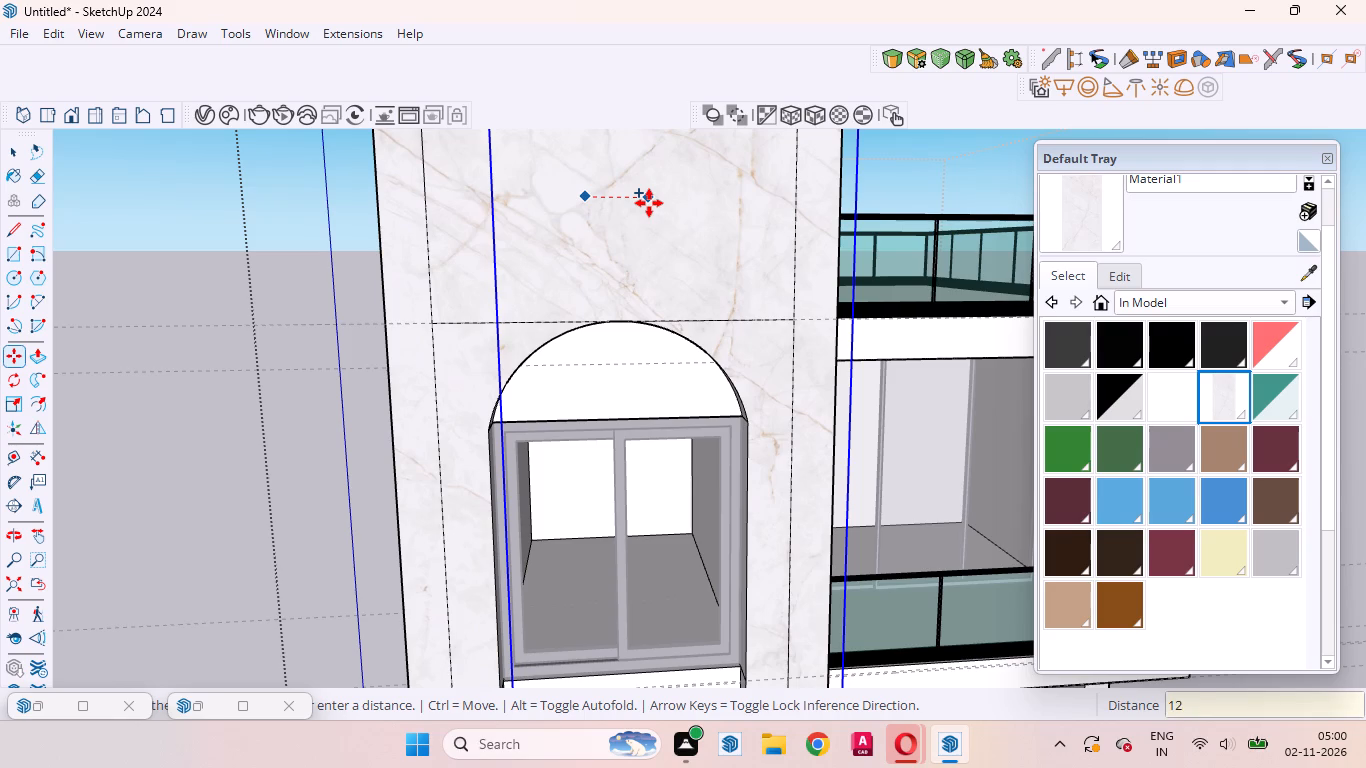
text(mm)
key(Return)
key(space)
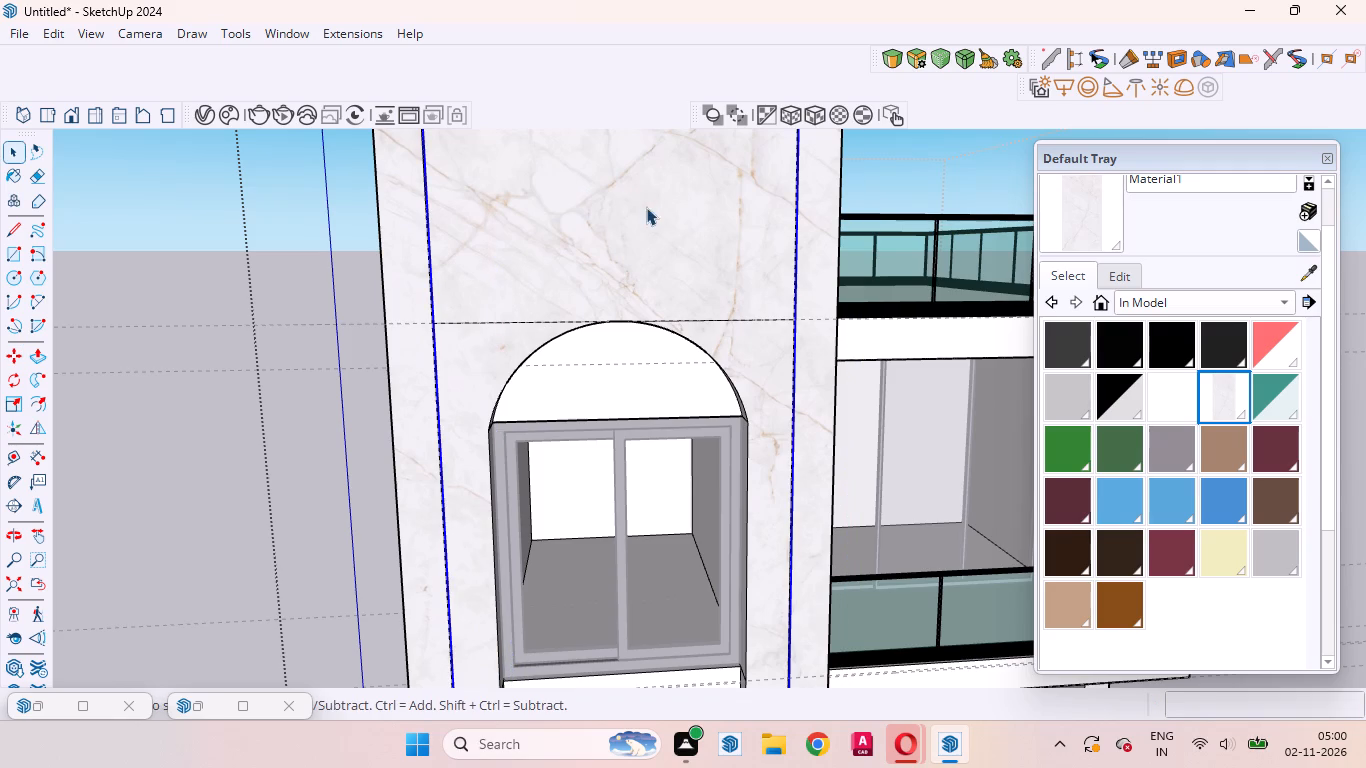
Copy the two horizontal line segments meeting at the arch's crown 12 mm upward.
scroll(526, 307, up, 9)
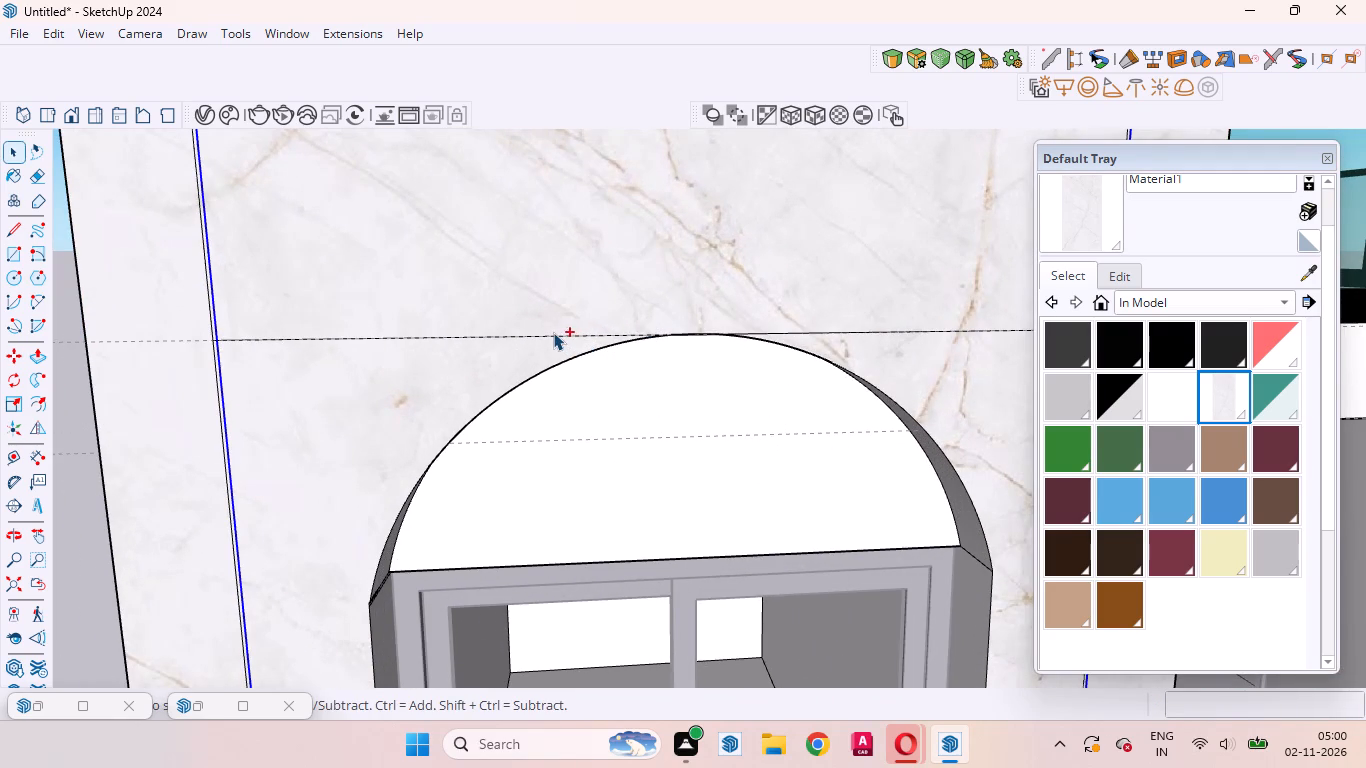
click(554, 334)
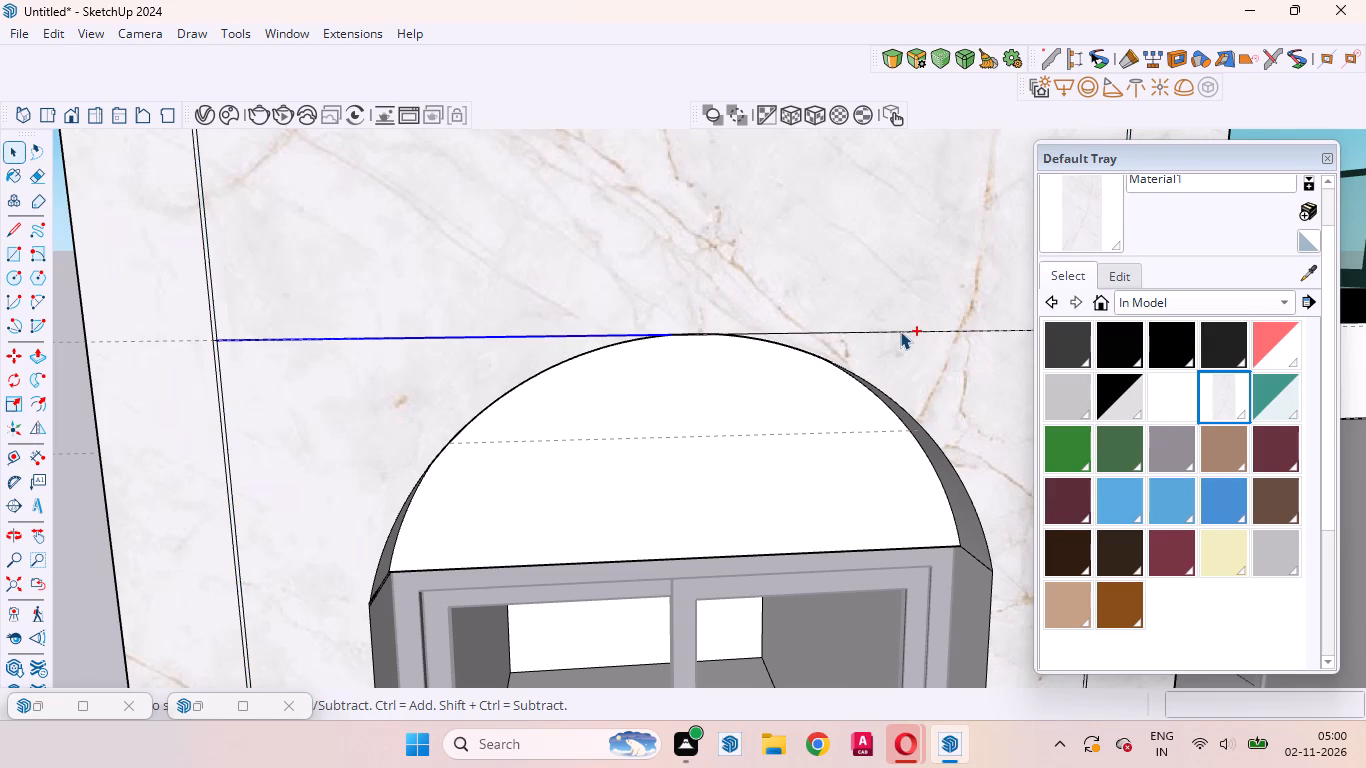
ctrl+click(900, 331)
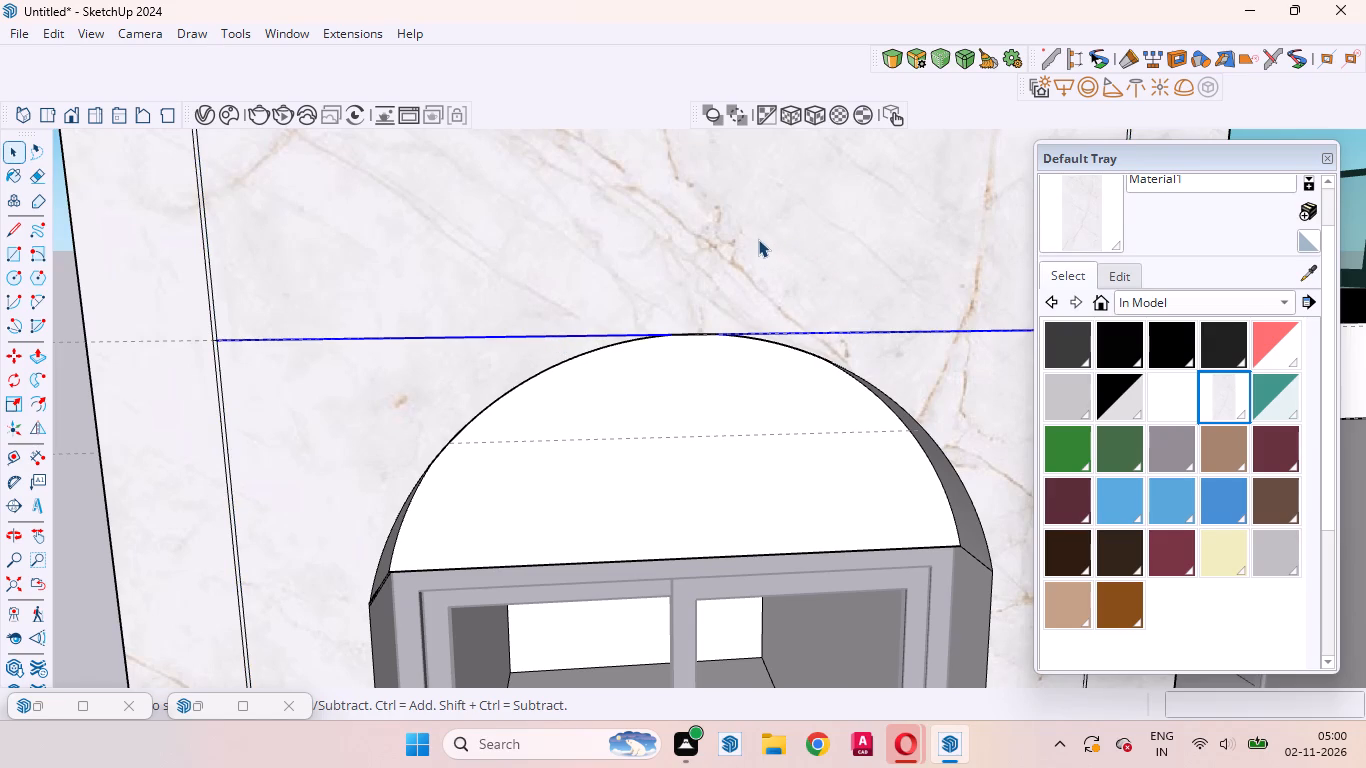
key(m)
click(709, 290)
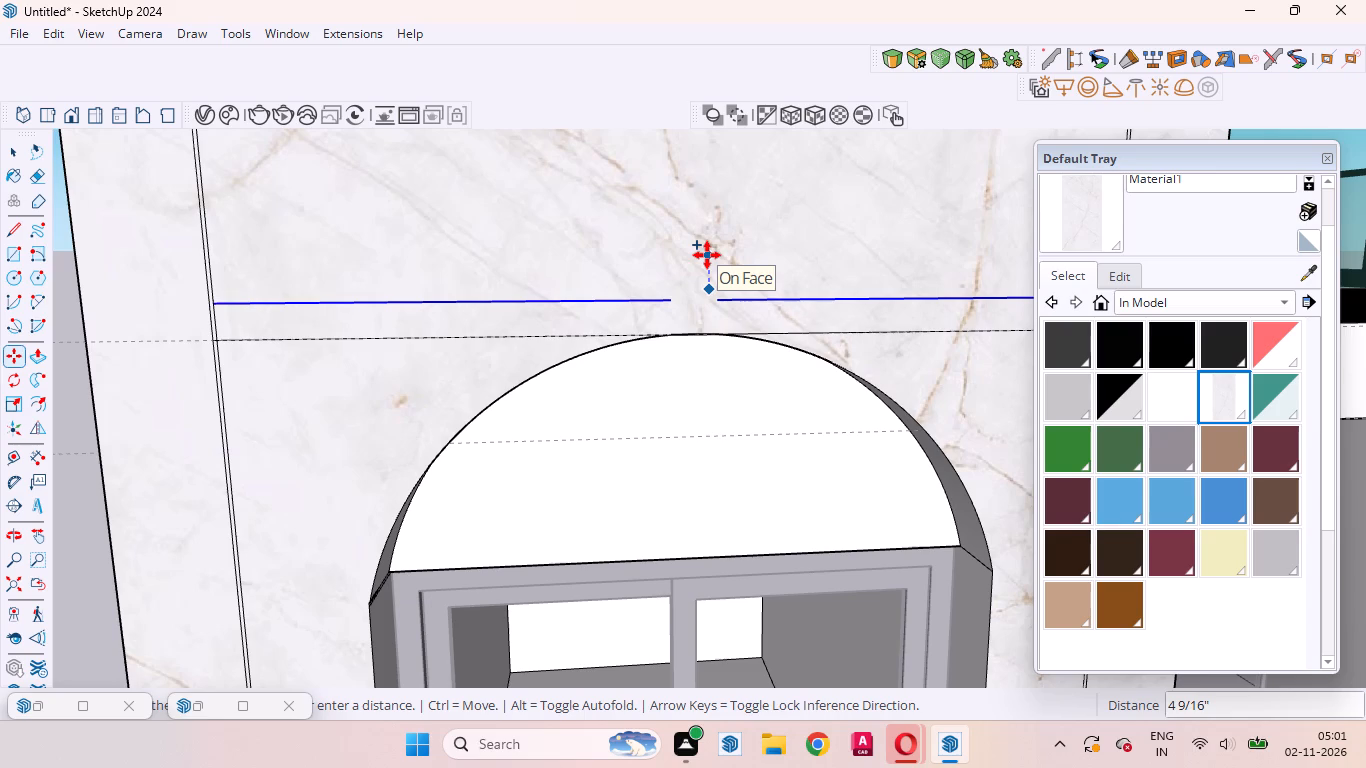
text(12)
text(mm)
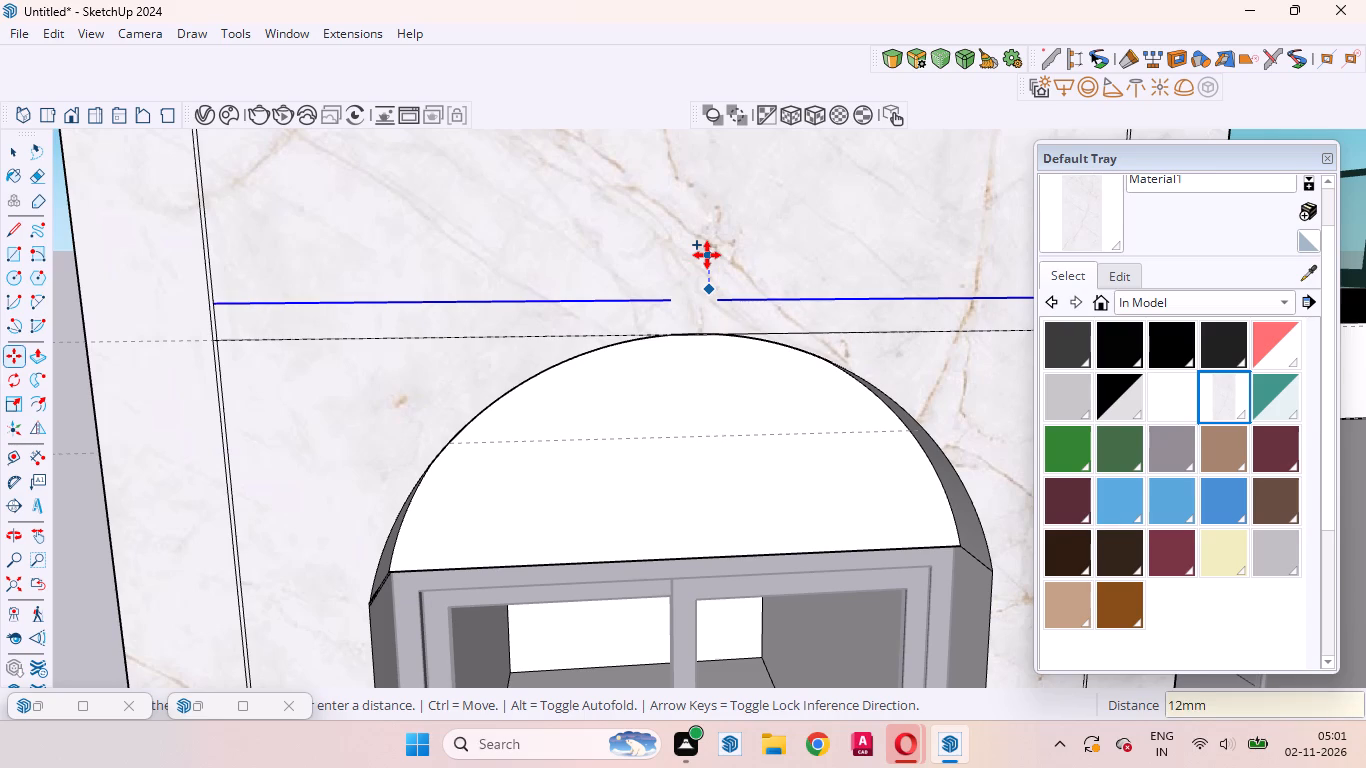
key(Return)
key(space)
scroll(677, 346, up, 7)
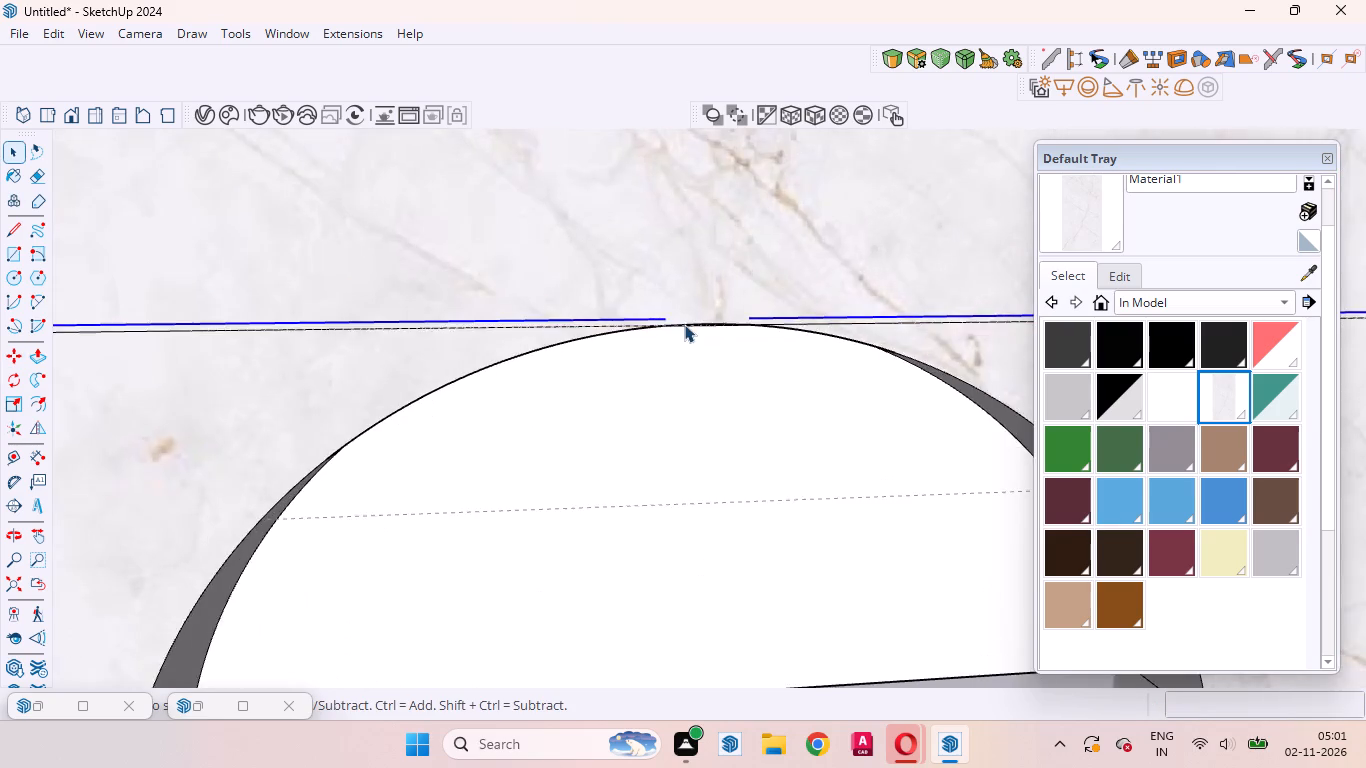
Draw a line about 6 3/16" long joining the ends of the two copied horizontal lines above the arch's crown.
scroll(684, 324, up, 11)
middle_drag(738, 334, 716, 257)
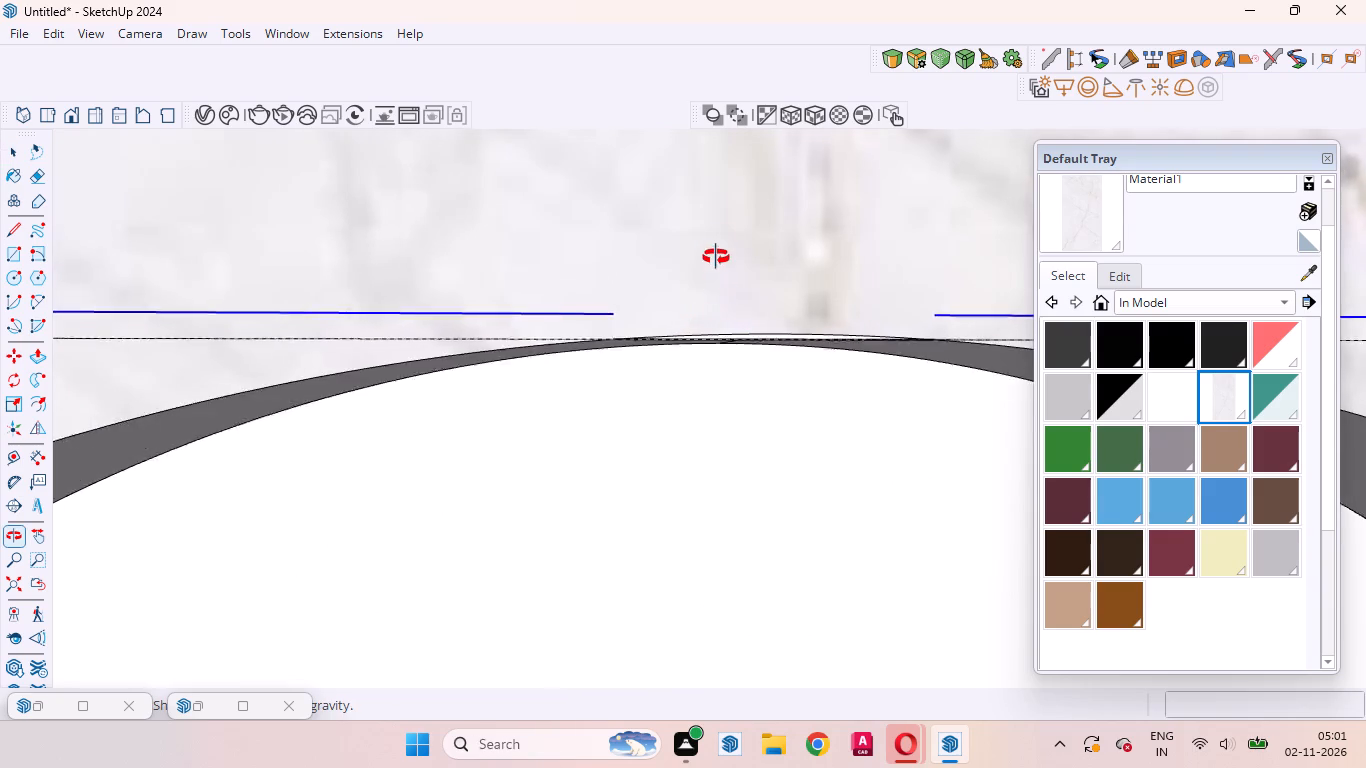
middle_drag(716, 257, 837, 497)
scroll(837, 497, up, 5)
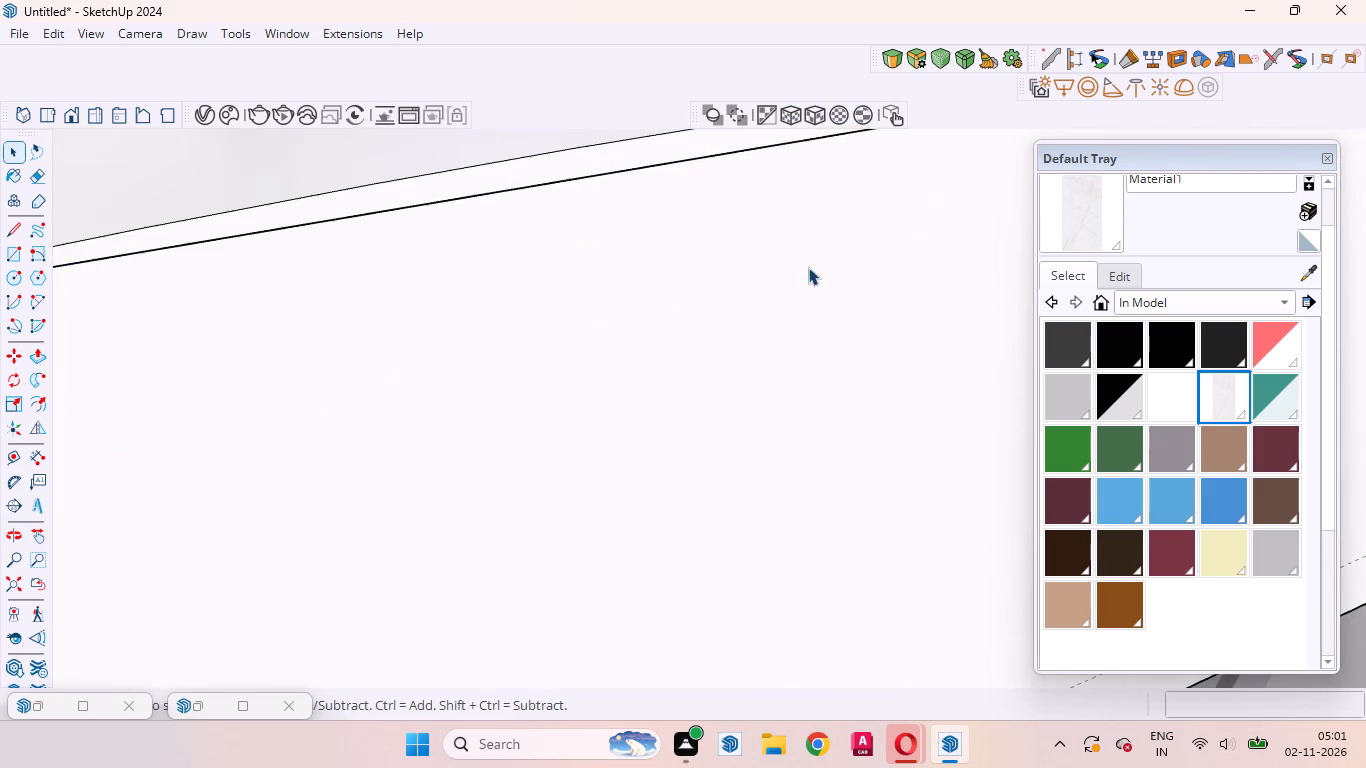
scroll(733, 371, down, 5)
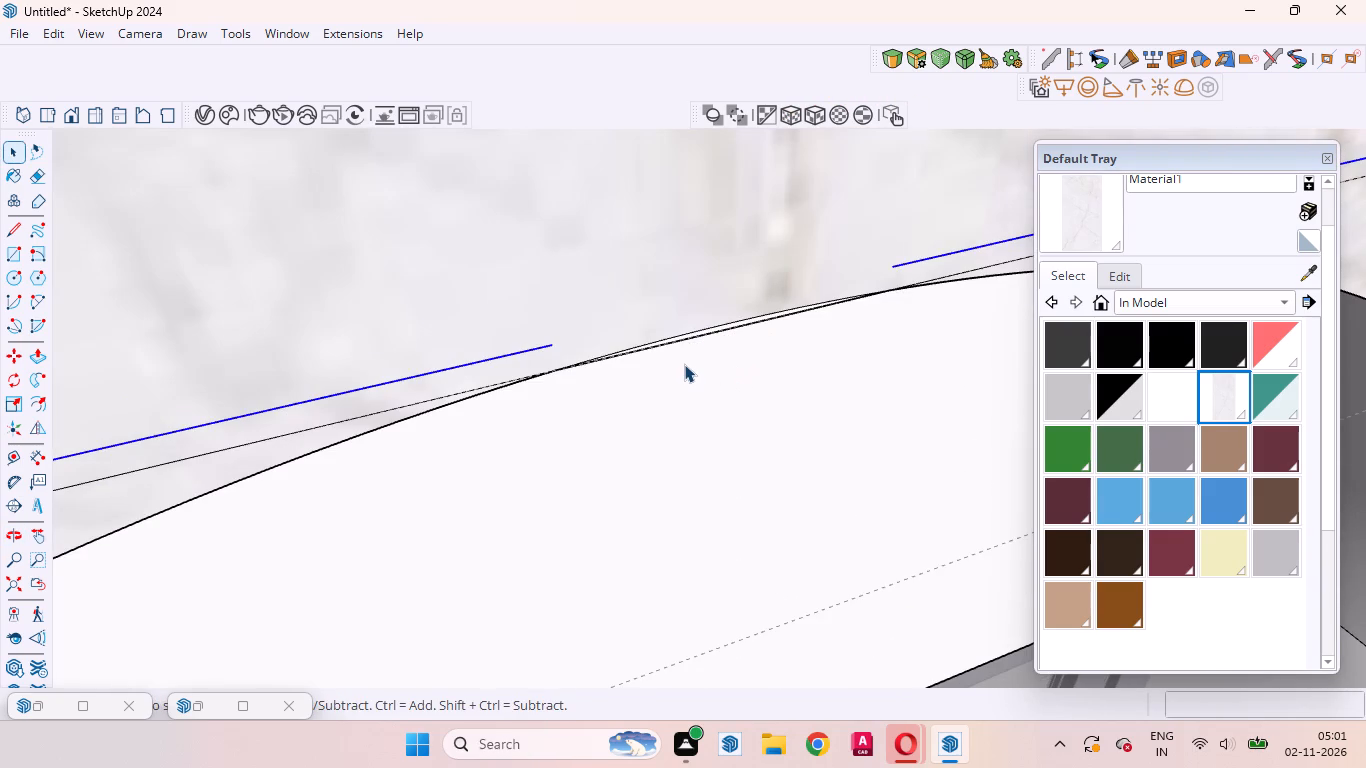
key(l)
click(551, 346)
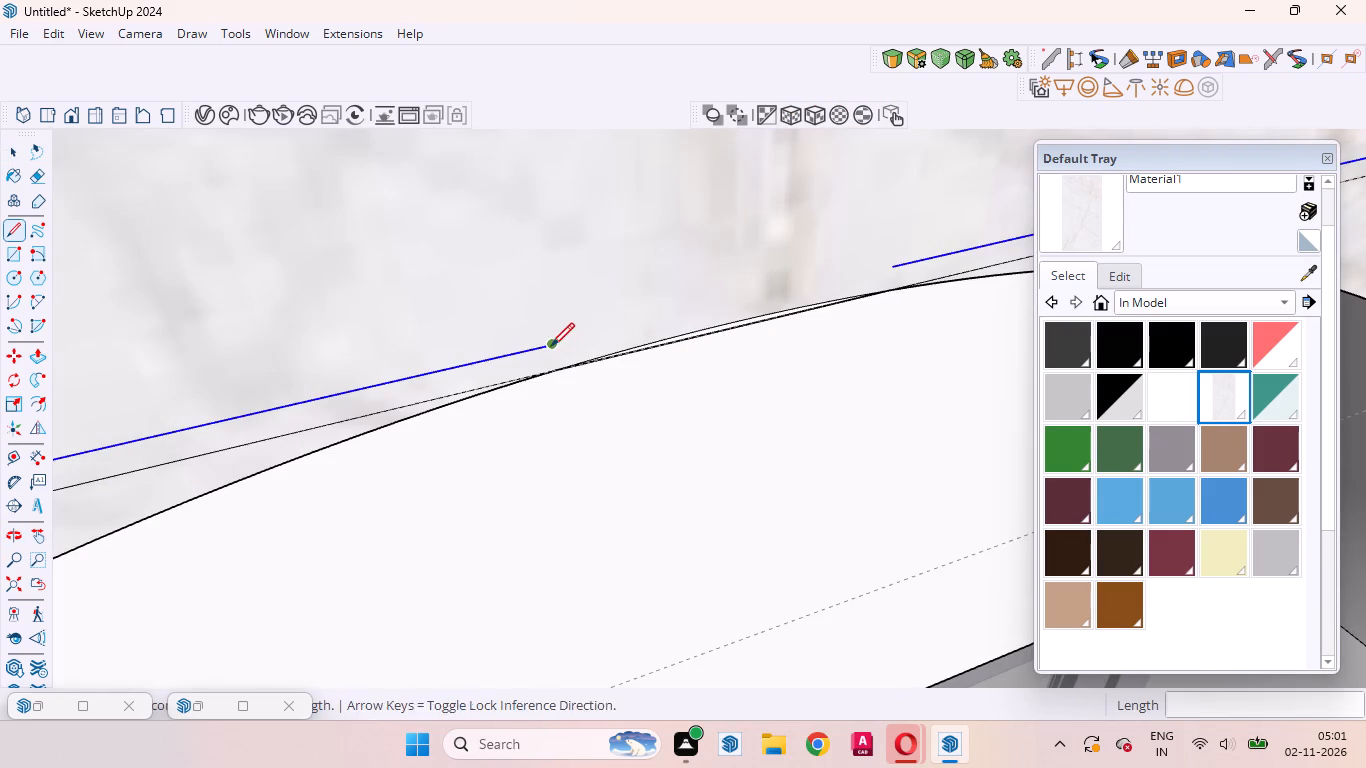
click(894, 266)
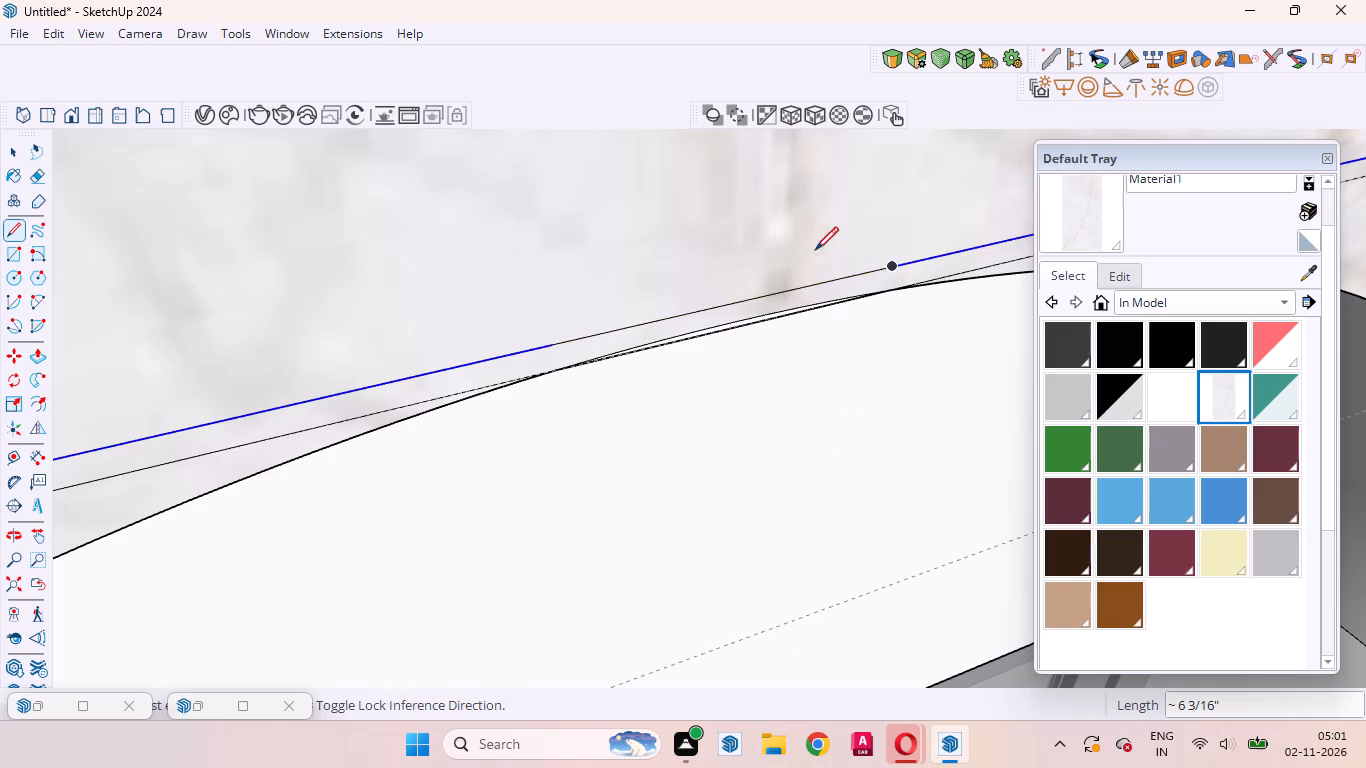
key(space)
click(620, 342)
scroll(730, 268, down, 4)
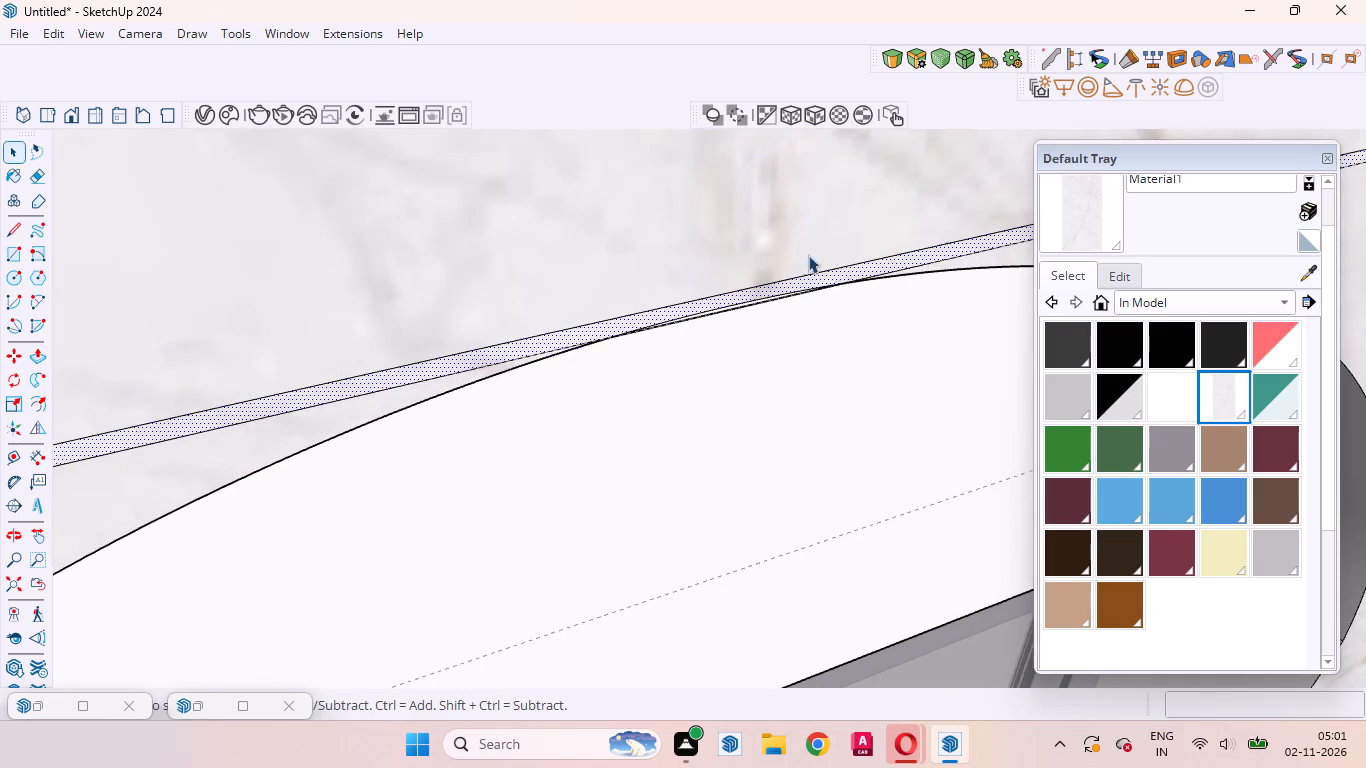
Erase the short edges crossing both ends of the horizontal joint above the arch so it opens into the vertical joints.
scroll(842, 269, up, 4)
scroll(845, 268, down, 5)
scroll(852, 249, down, 16)
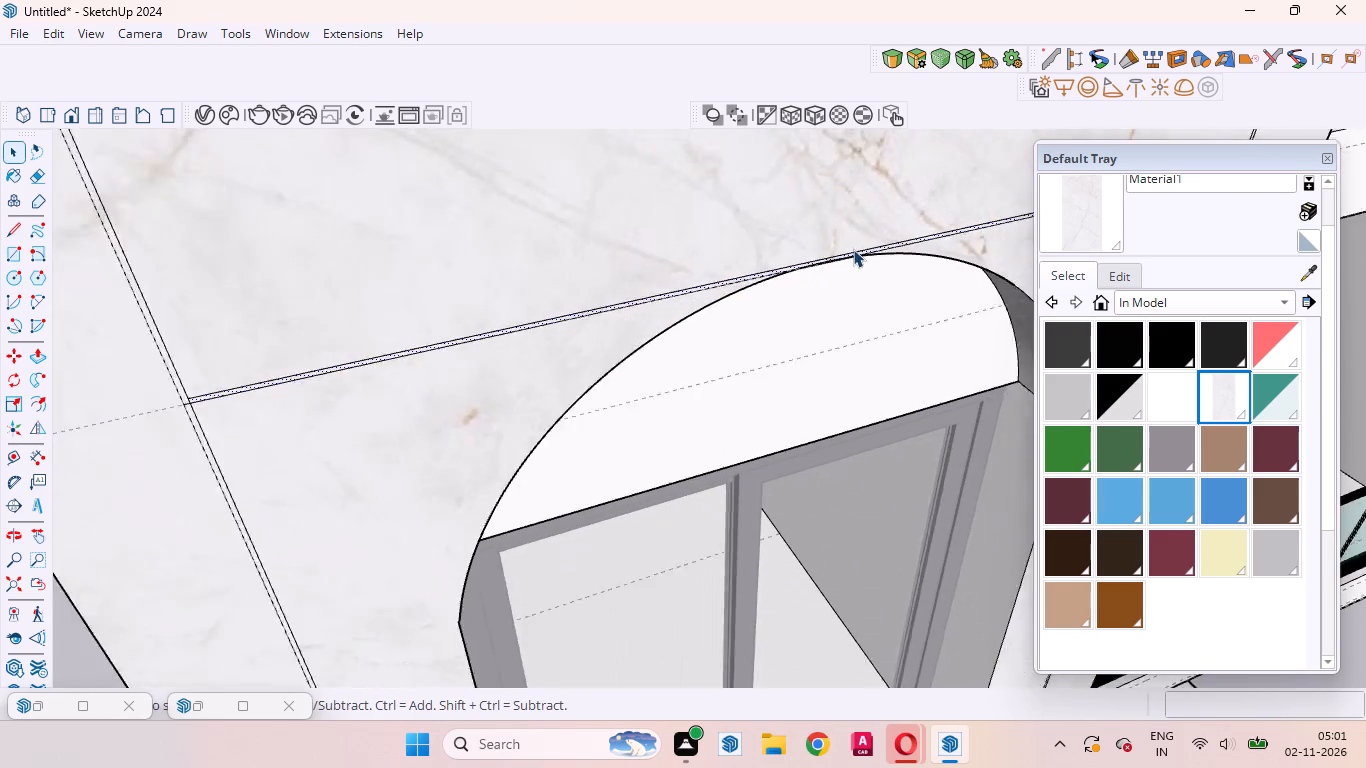
scroll(853, 249, down, 3)
scroll(495, 310, up, 20)
scroll(495, 310, up, 3)
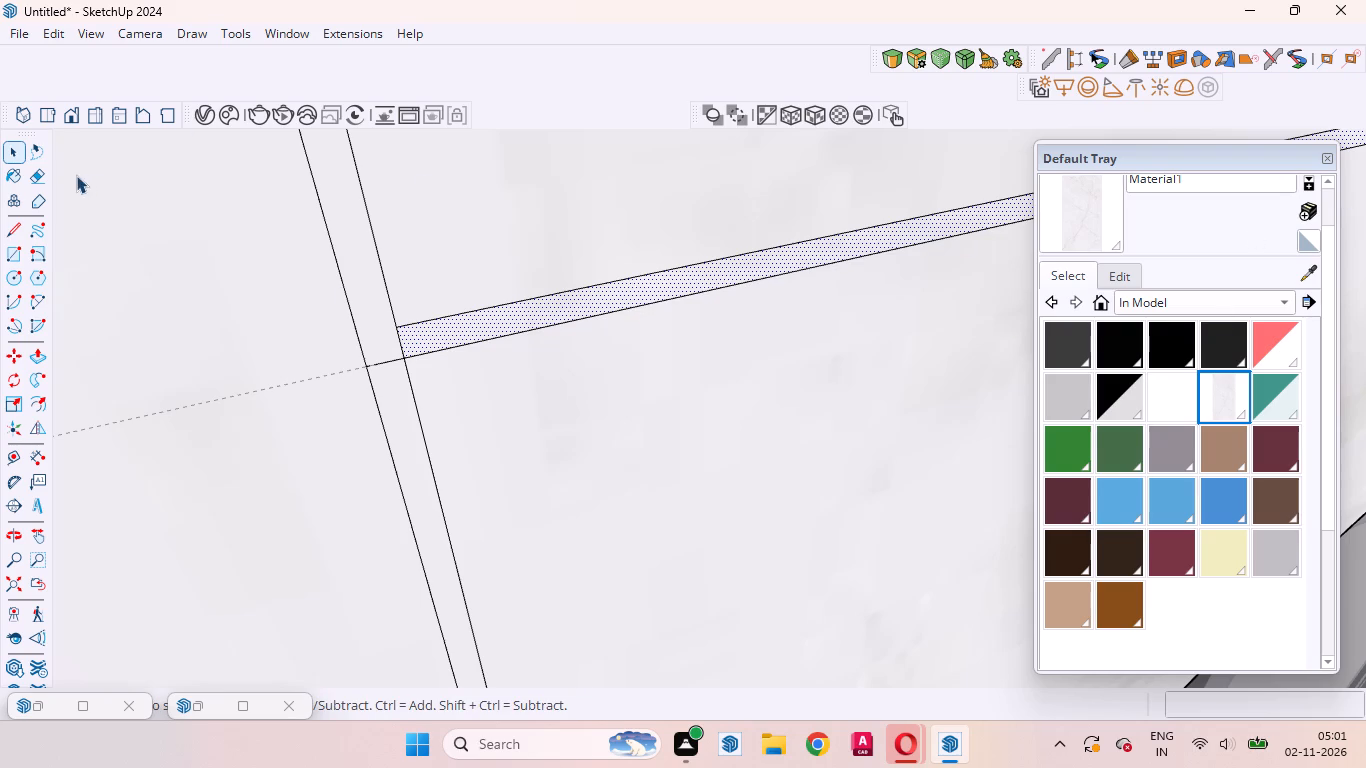
click(45, 168)
scroll(422, 372, up, 9)
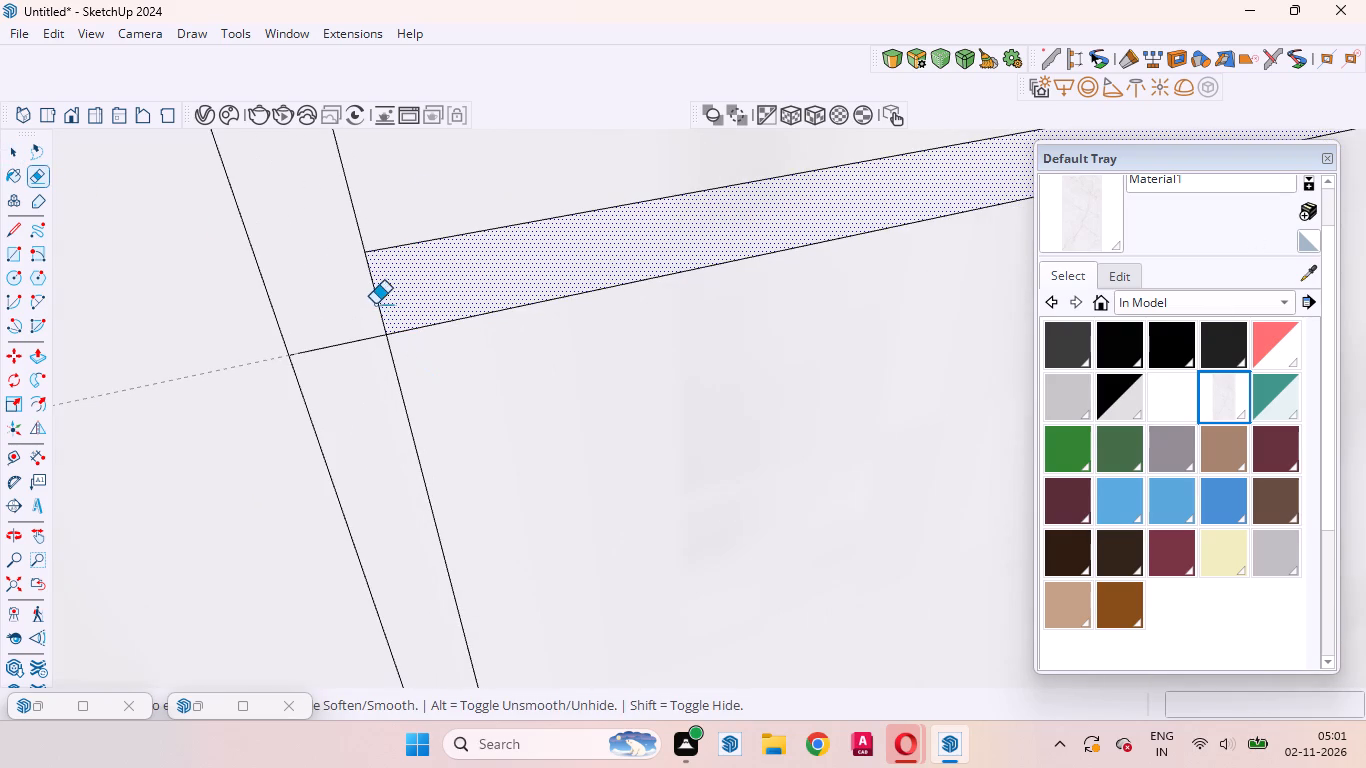
click(378, 304)
click(348, 344)
scroll(333, 317, down, 4)
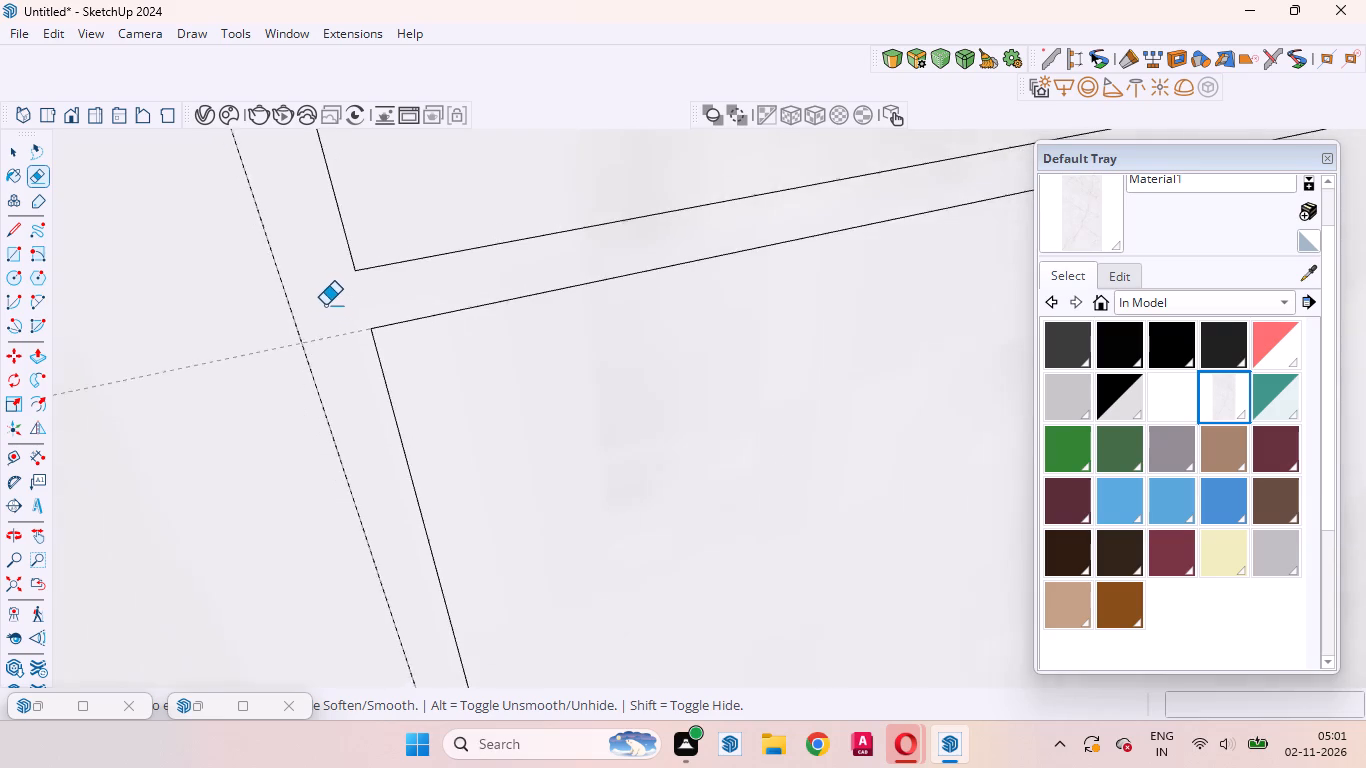
scroll(325, 305, down, 20)
scroll(325, 305, down, 15)
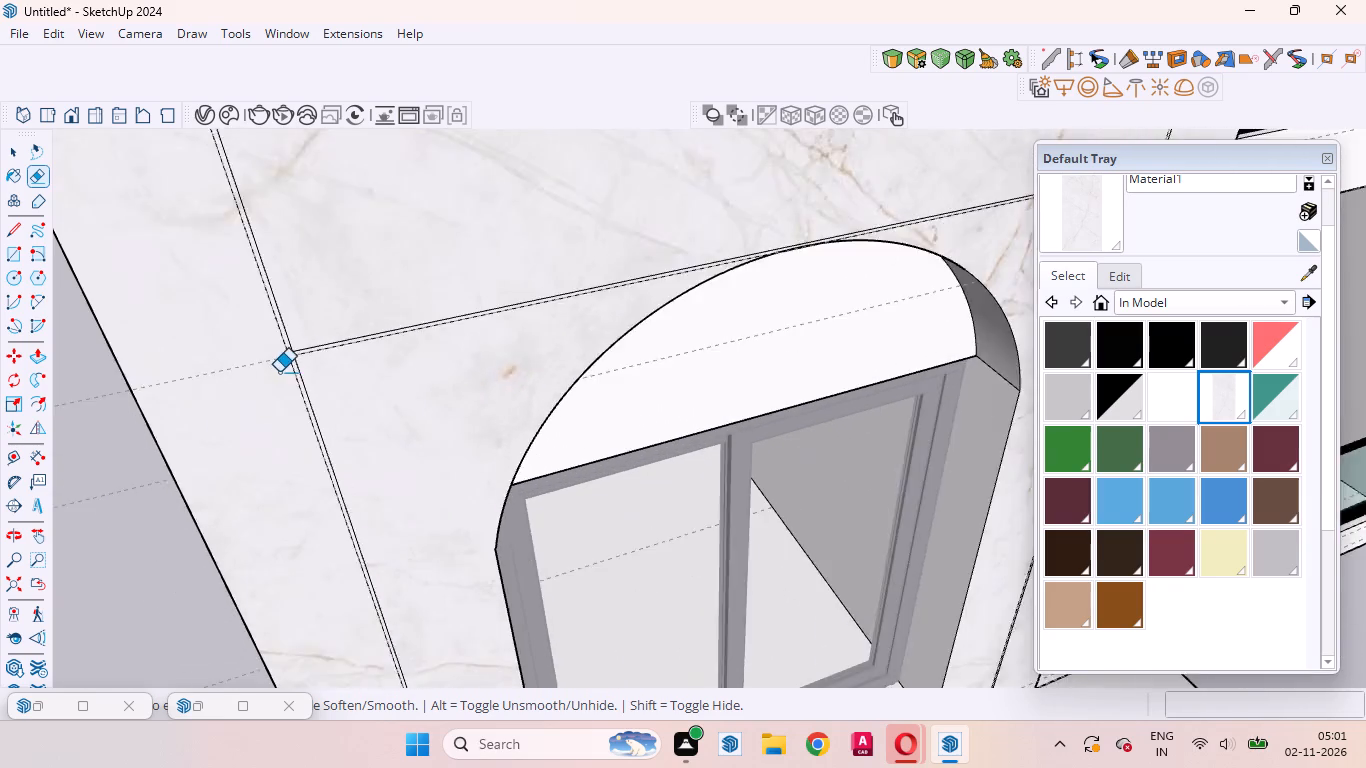
scroll(279, 372, down, 4)
scroll(842, 279, up, 20)
scroll(842, 279, up, 4)
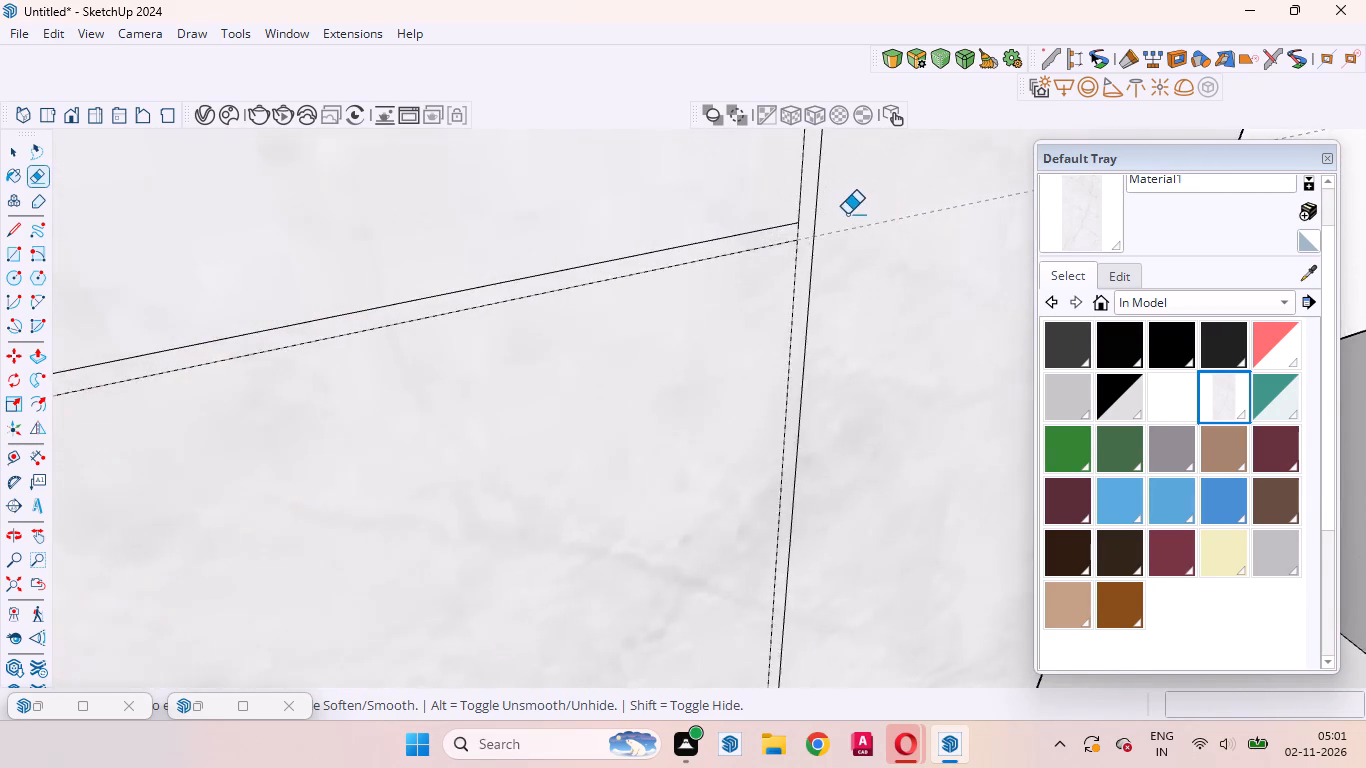
scroll(847, 214, up, 12)
drag(765, 218, 687, 208)
scroll(766, 307, down, 4)
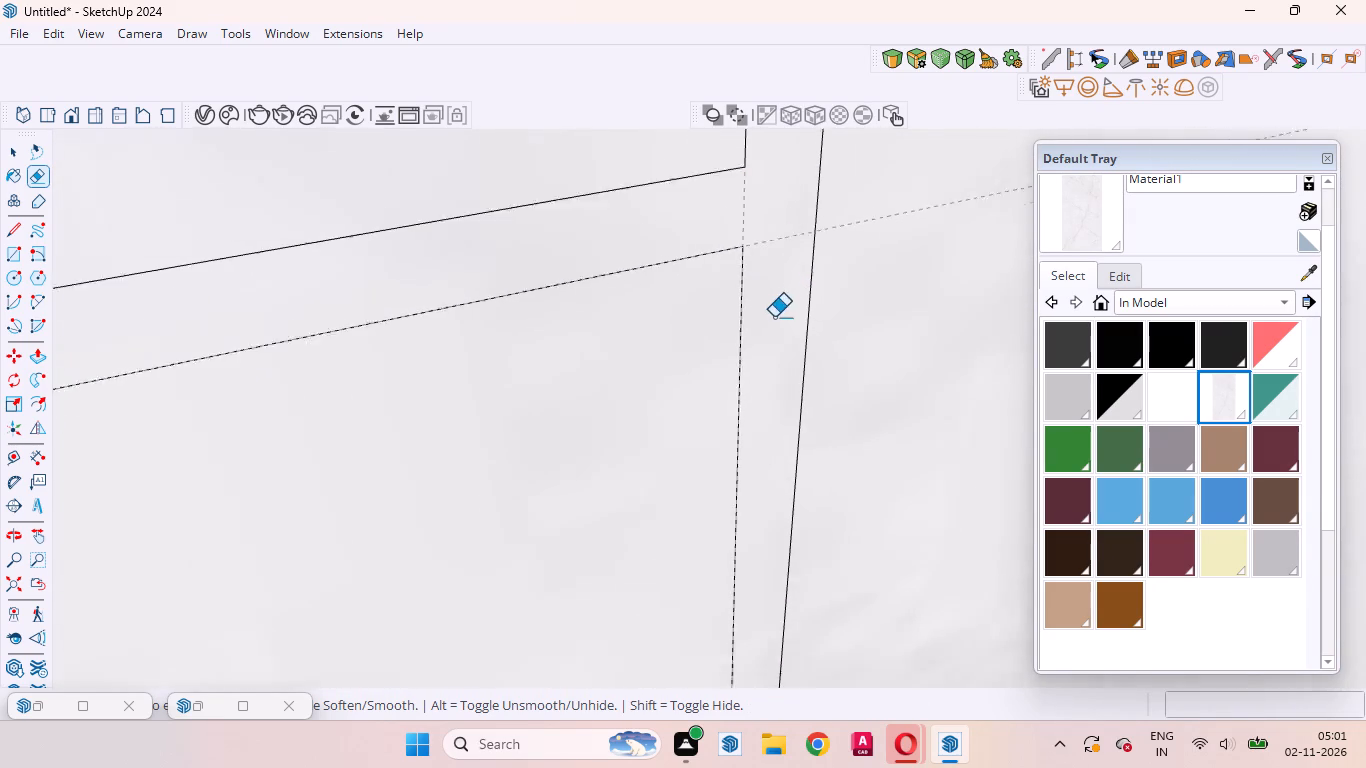
Draw horizontal lines about 1' 3" and 1' 3 3/4" long from the opening's sides, level with the white floor band, to the vertical joints.
scroll(774, 317, down, 8)
scroll(814, 399, down, 20)
scroll(814, 399, down, 14)
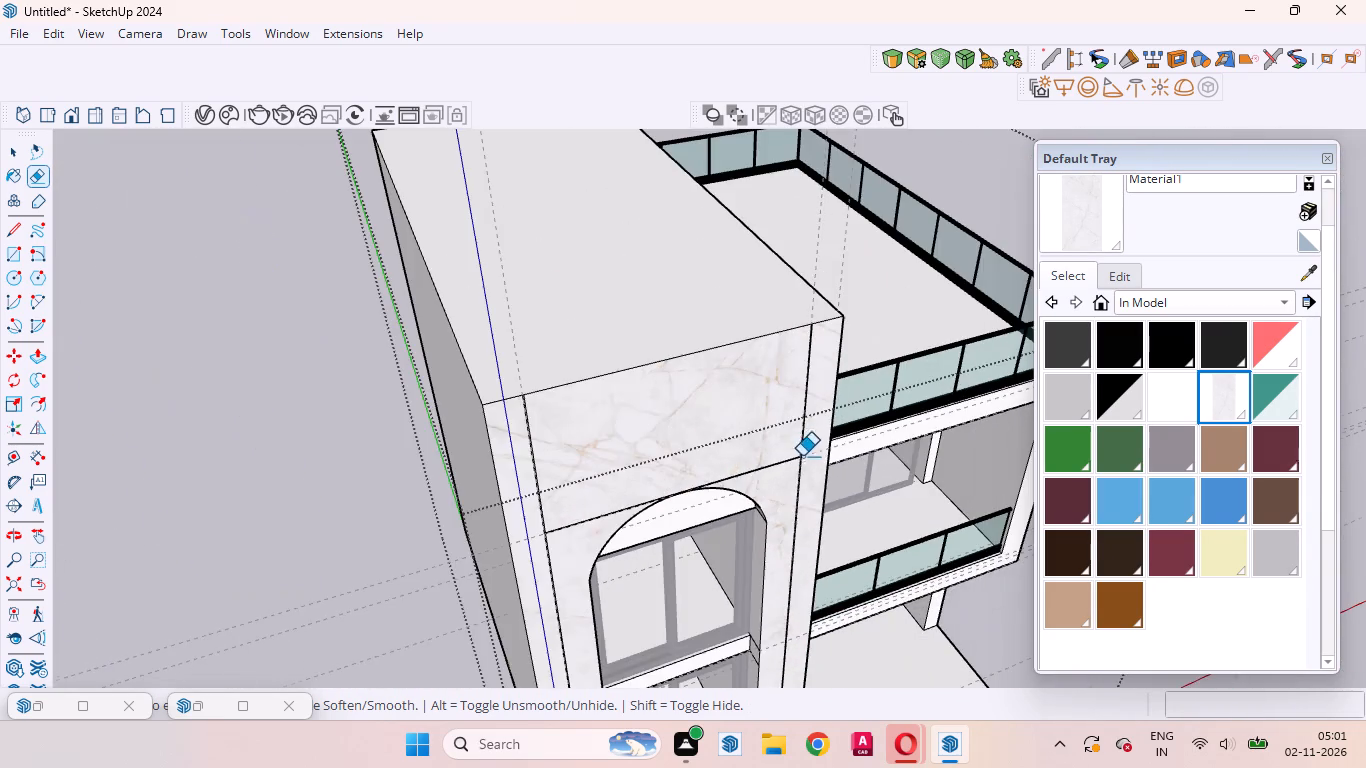
middle_drag(811, 595, 767, 270)
scroll(787, 316, down, 5)
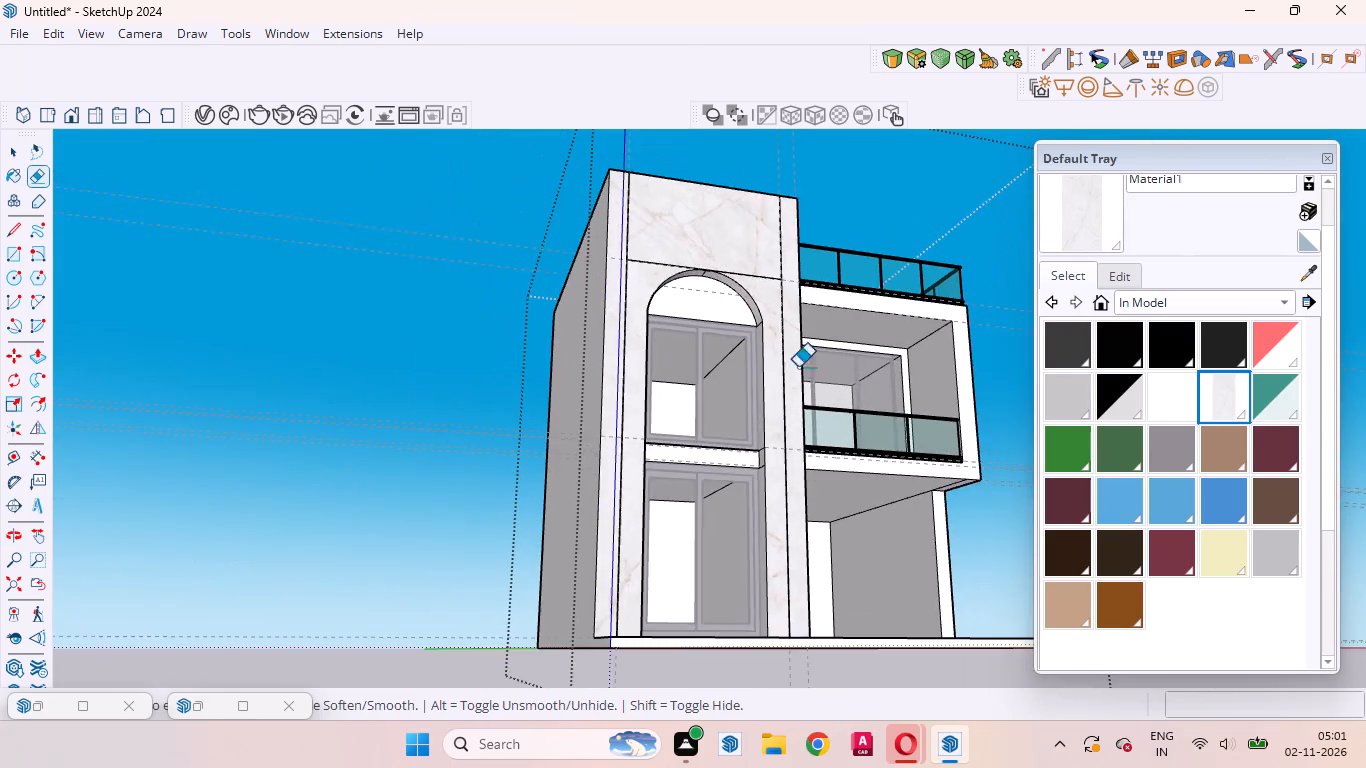
scroll(522, 462, up, 20)
middle_drag(747, 456, 747, 521)
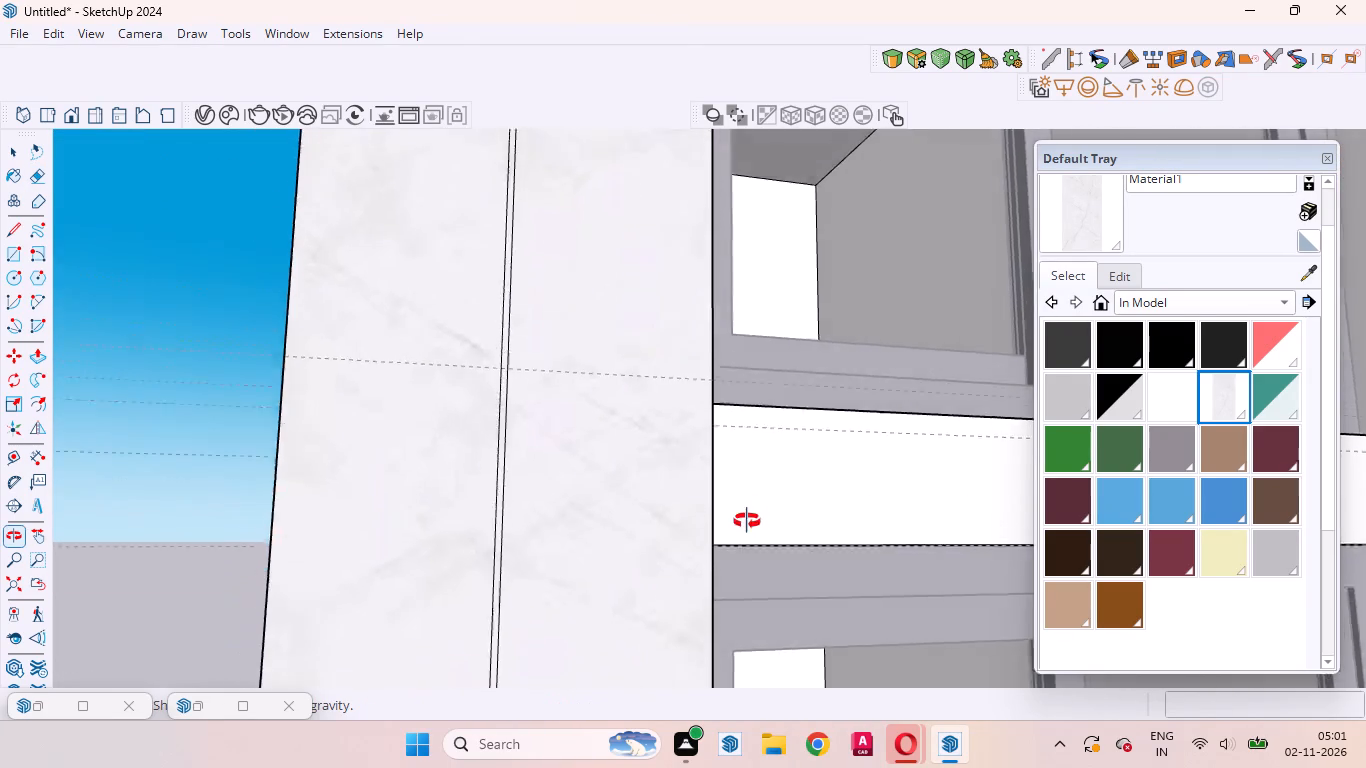
middle_drag(747, 521, 541, 543)
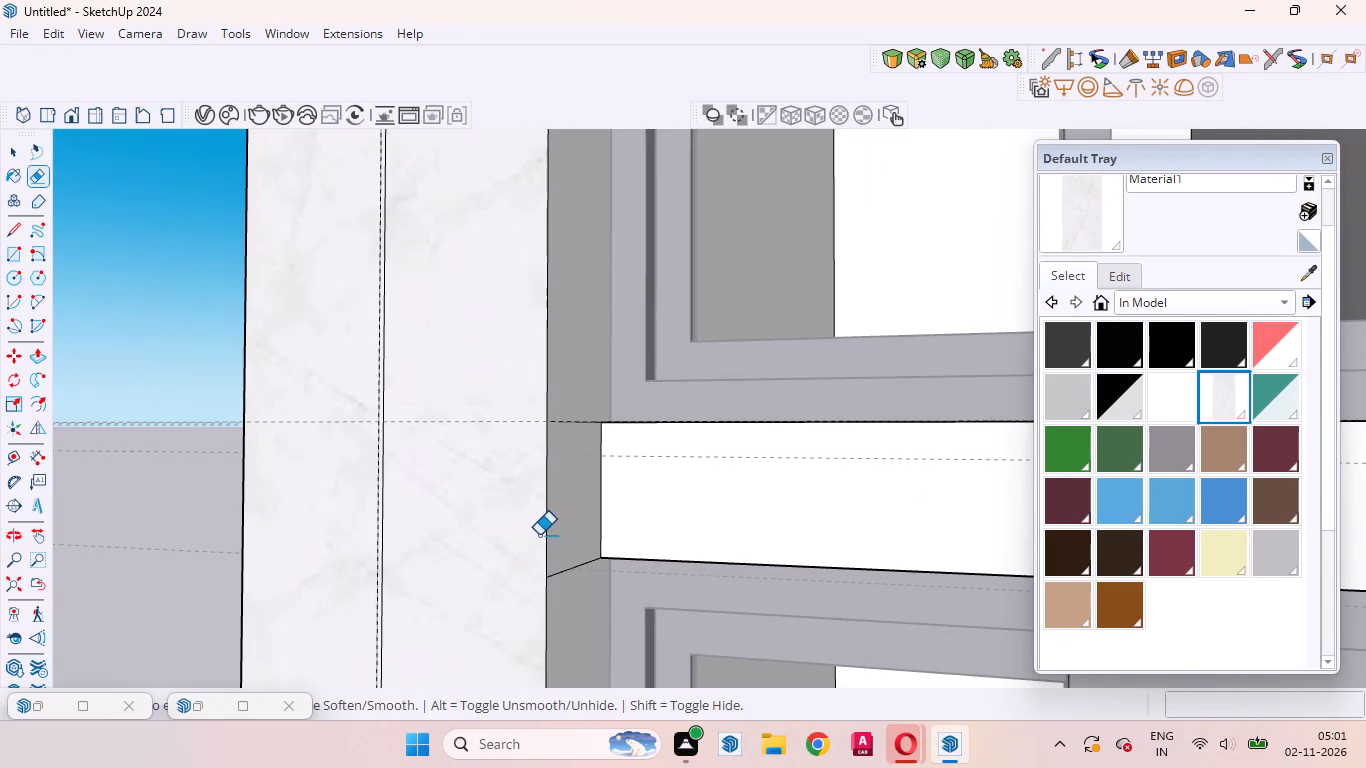
key(space)
key(l)
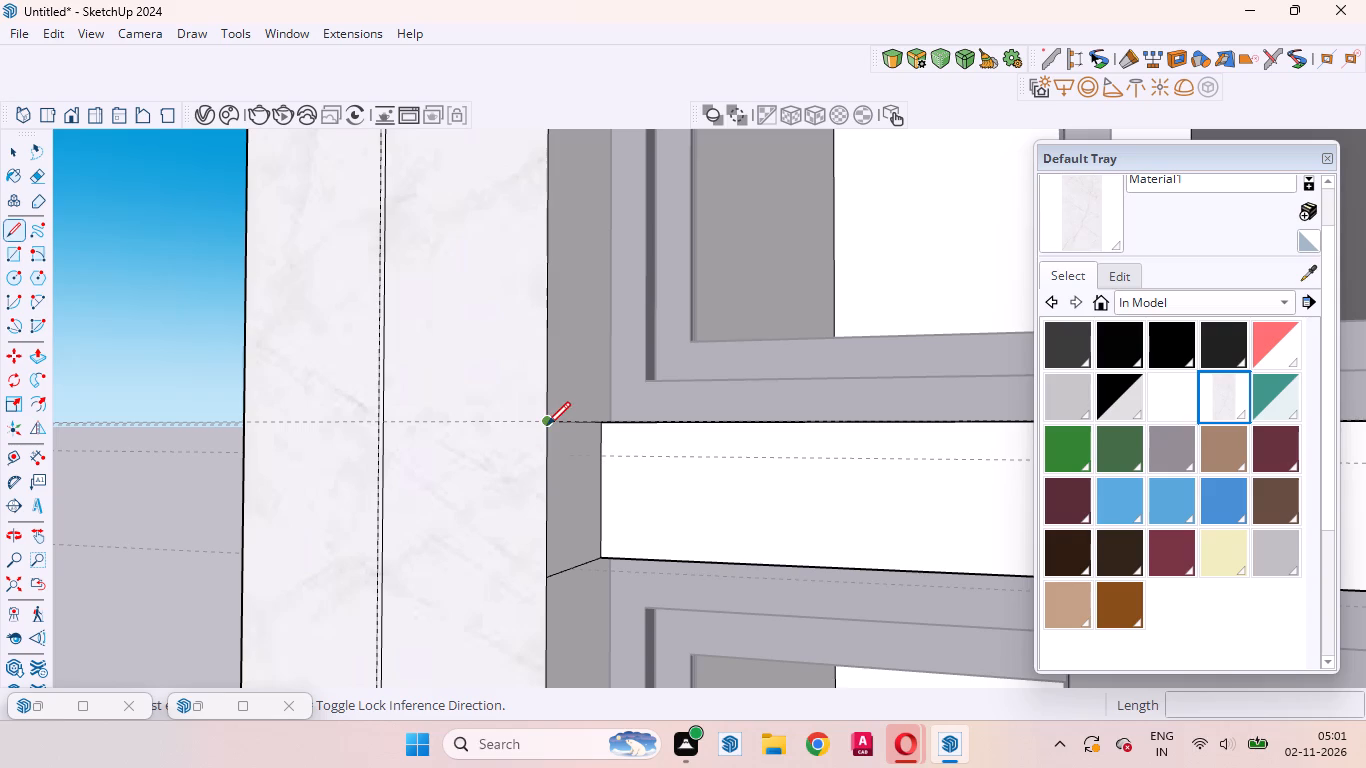
click(547, 503)
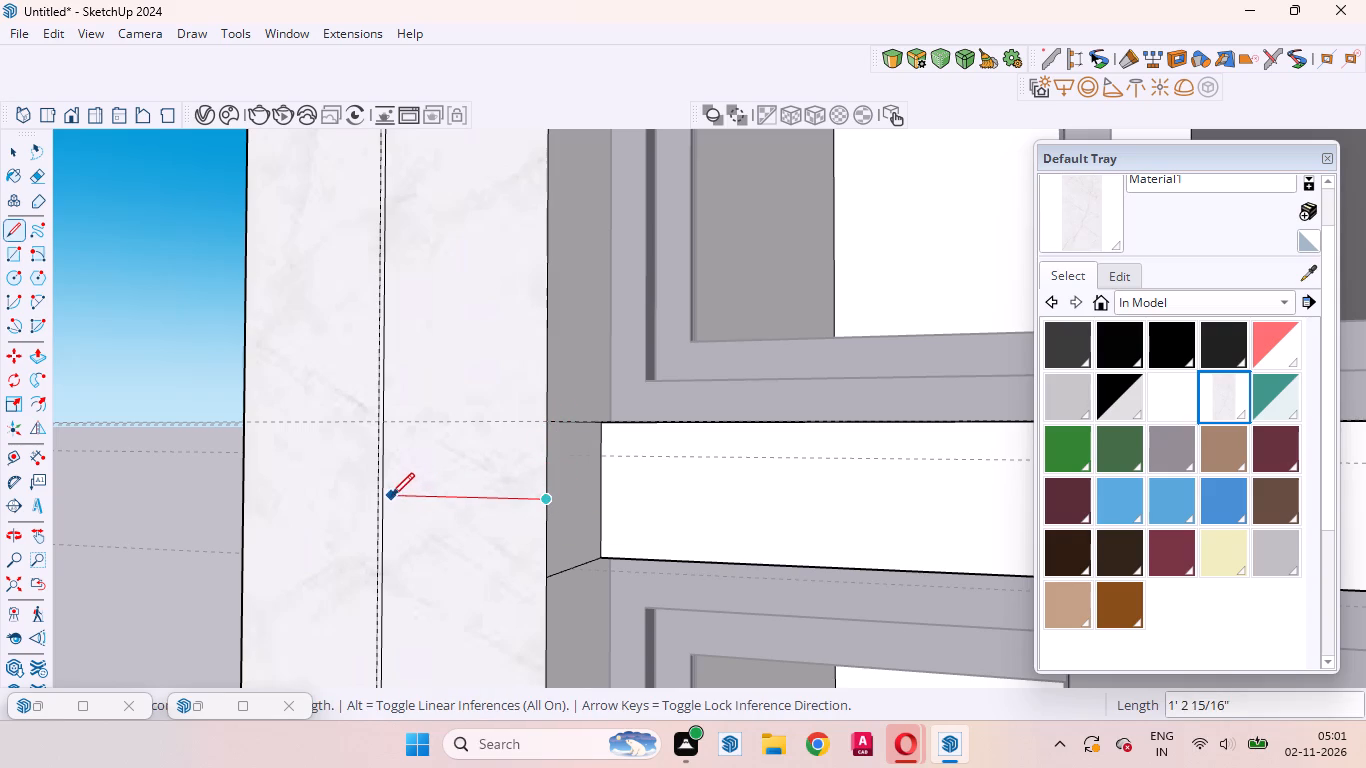
click(388, 496)
scroll(517, 542, down, 8)
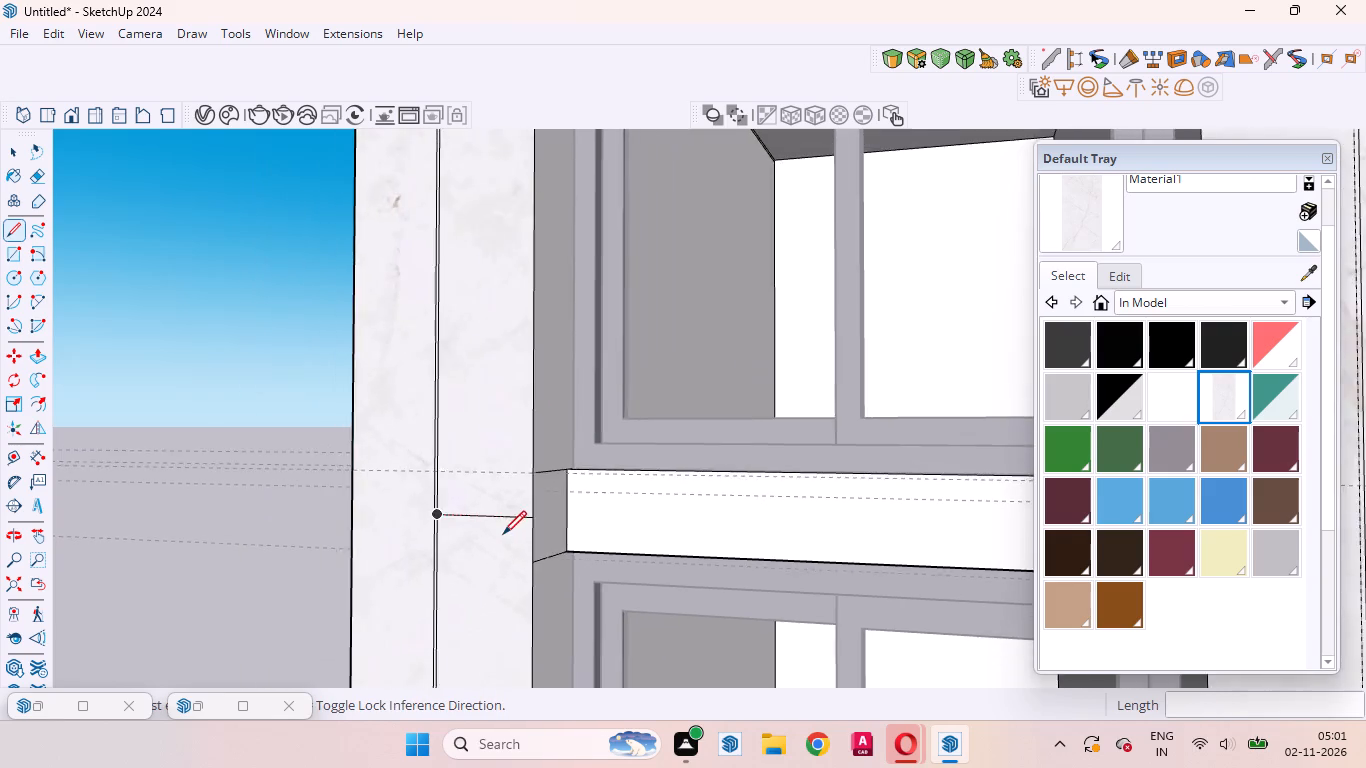
scroll(503, 534, down, 8)
scroll(766, 566, up, 9)
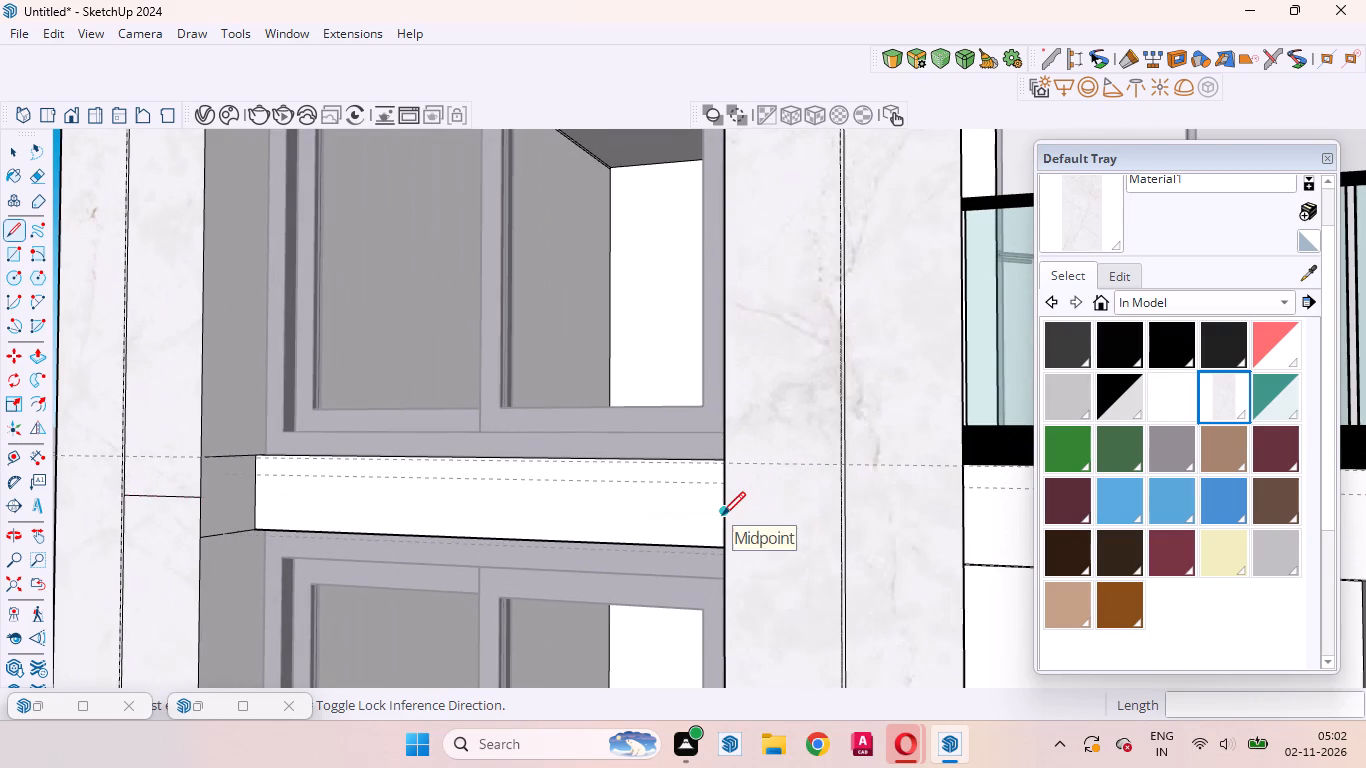
click(722, 515)
click(839, 516)
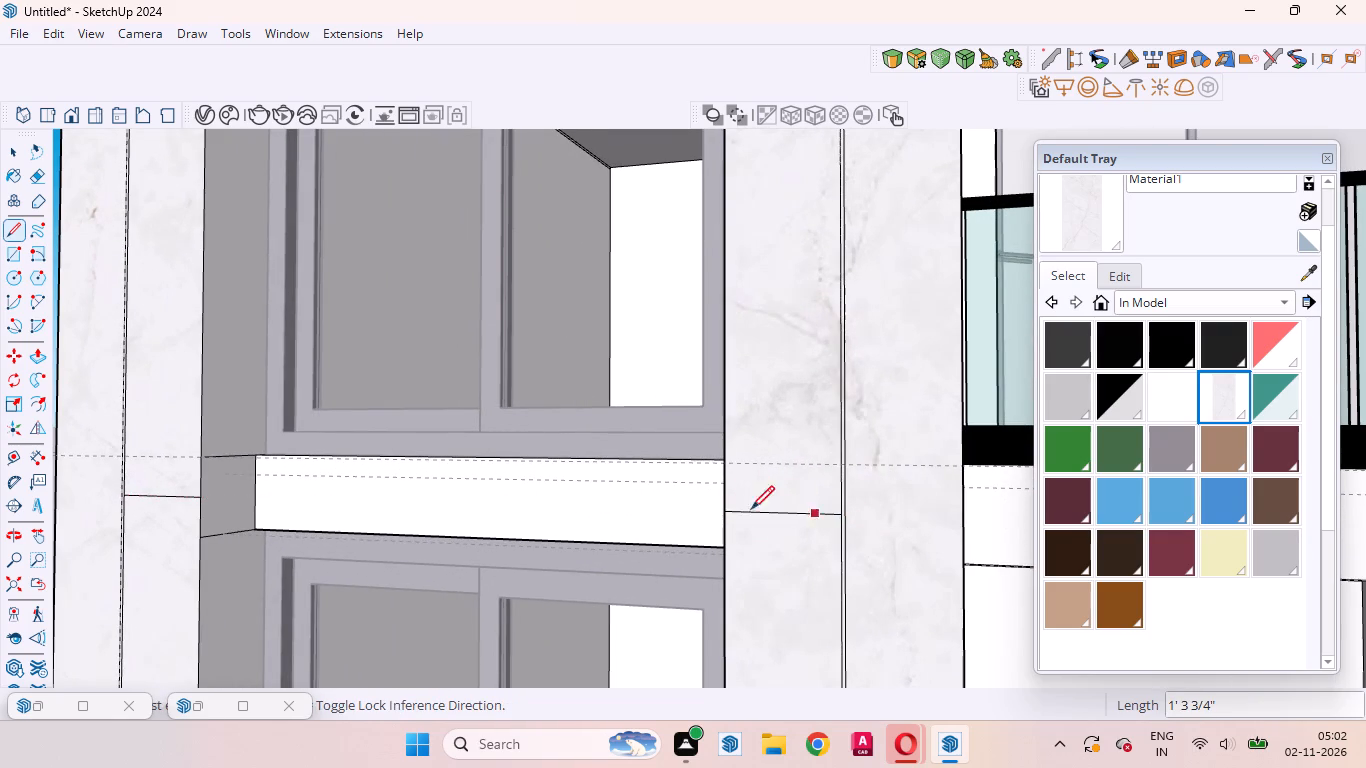
key(space)
Copy the two horizontal lines beside the white floor band 12 mm downward.
scroll(853, 562, down, 2)
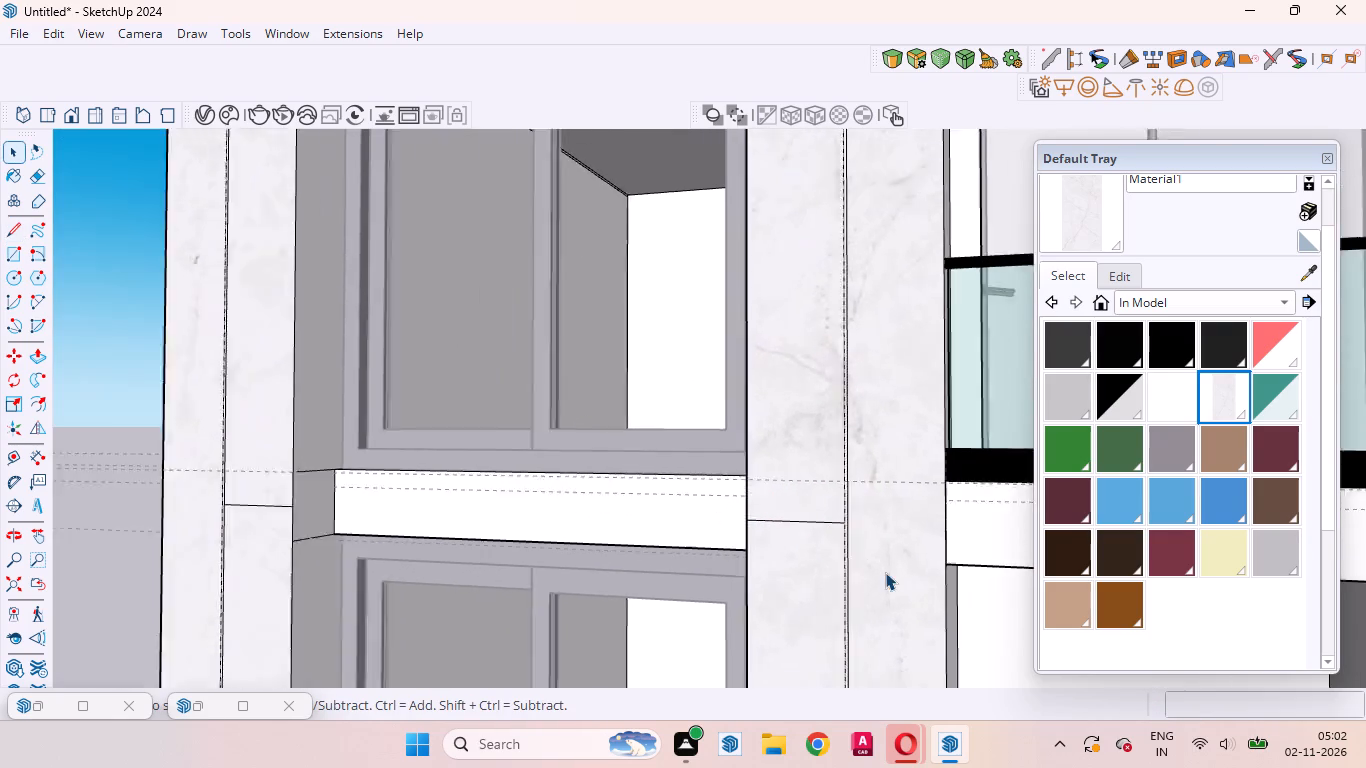
scroll(885, 572, down, 7)
scroll(852, 549, up, 9)
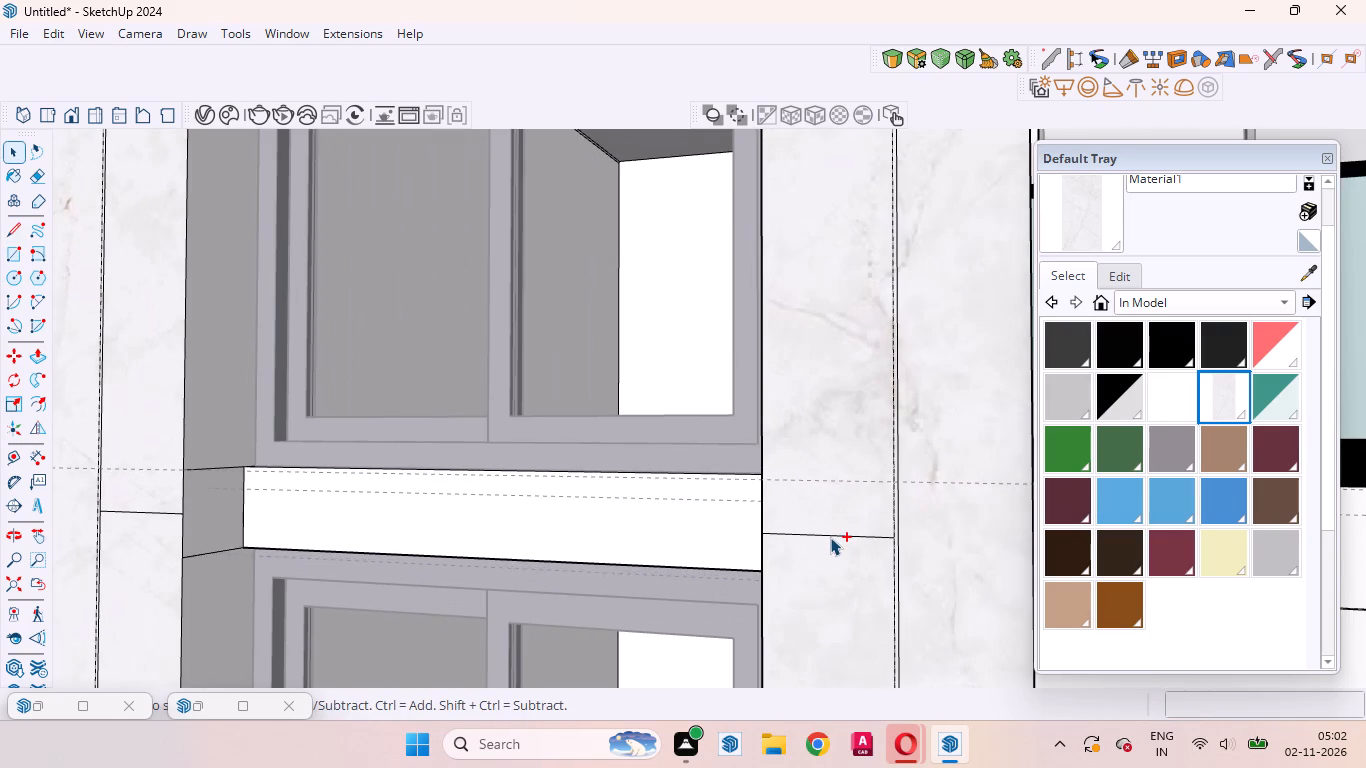
ctrl+click(830, 534)
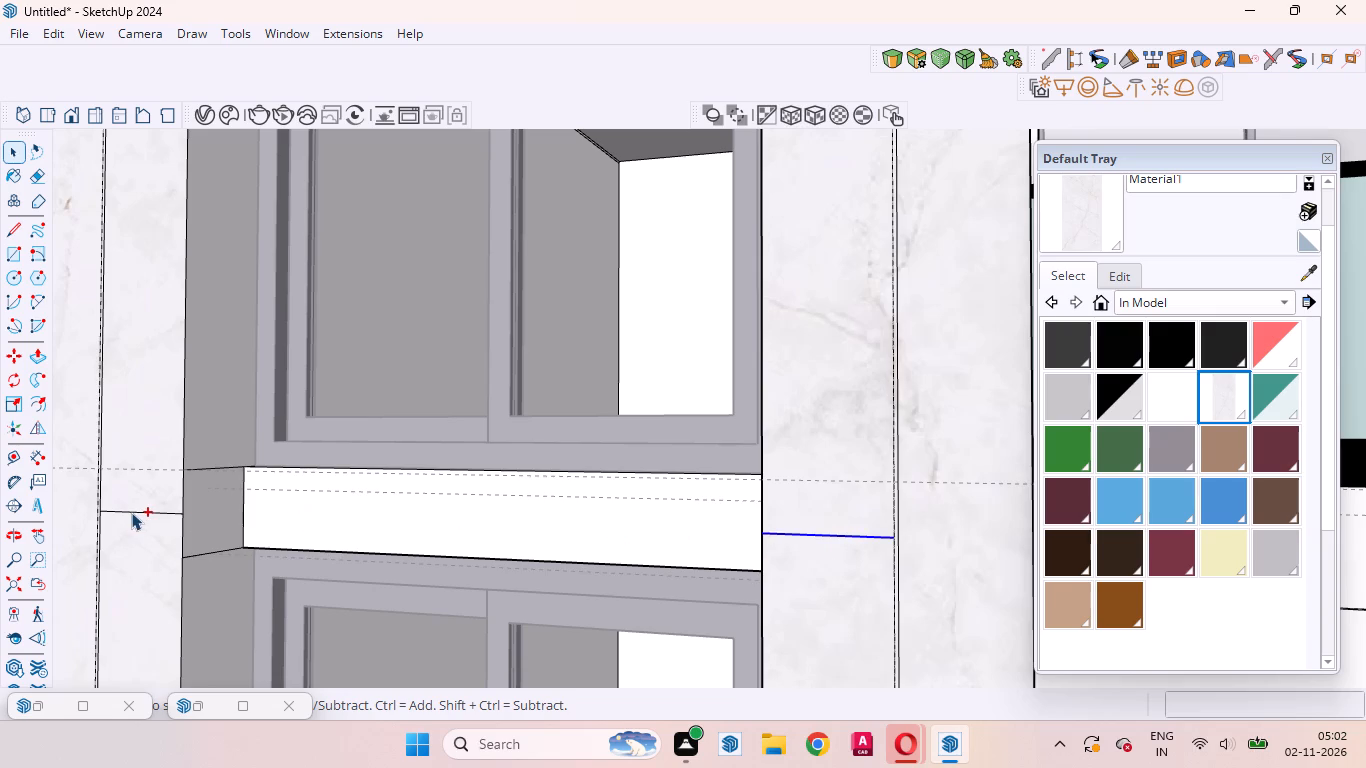
ctrl+click(131, 511)
key(m)
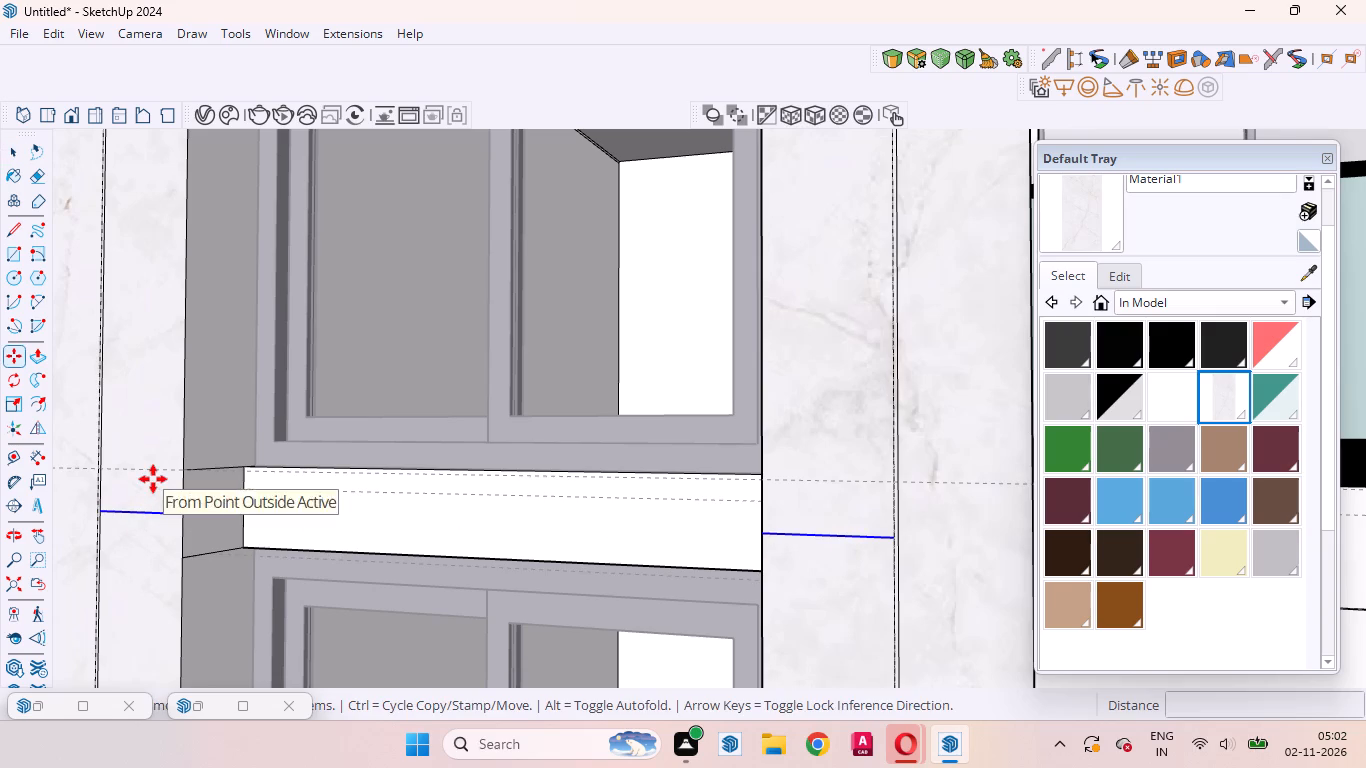
click(158, 394)
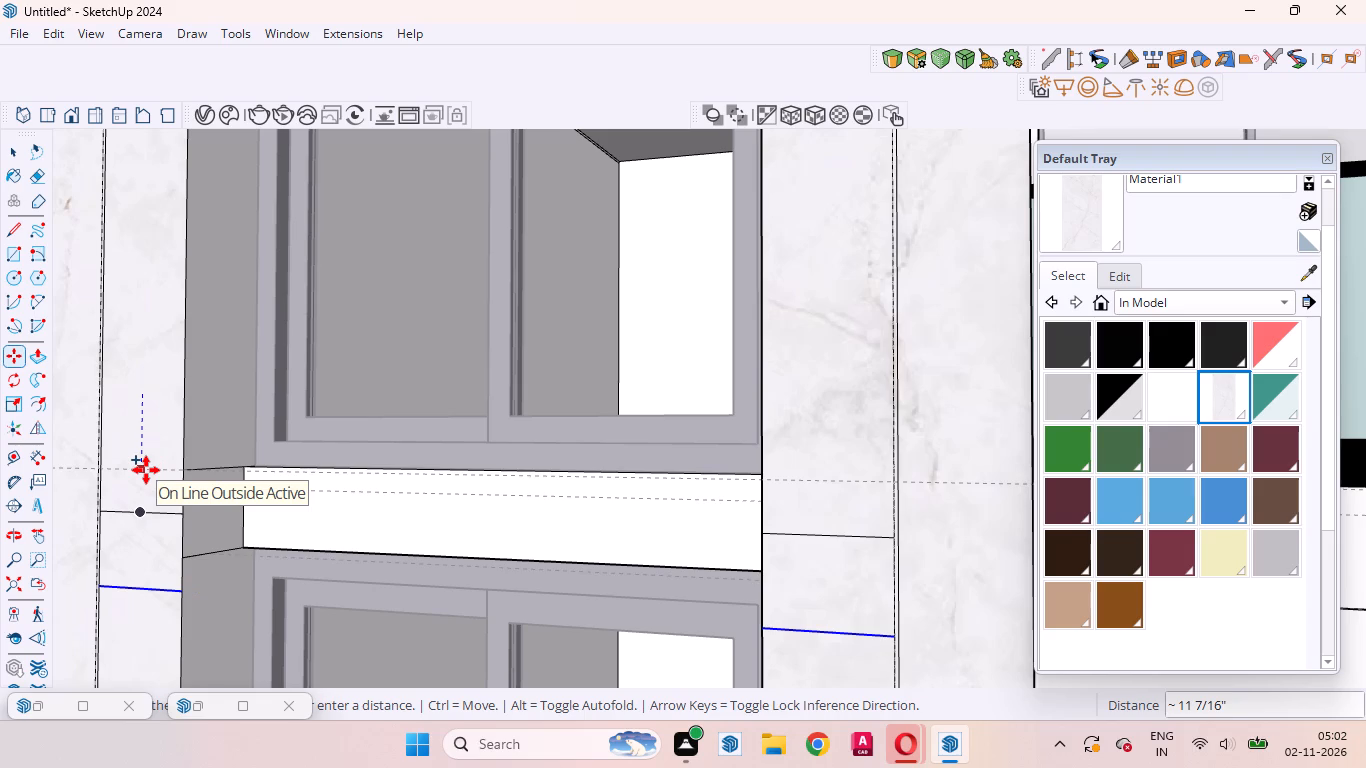
key(6)
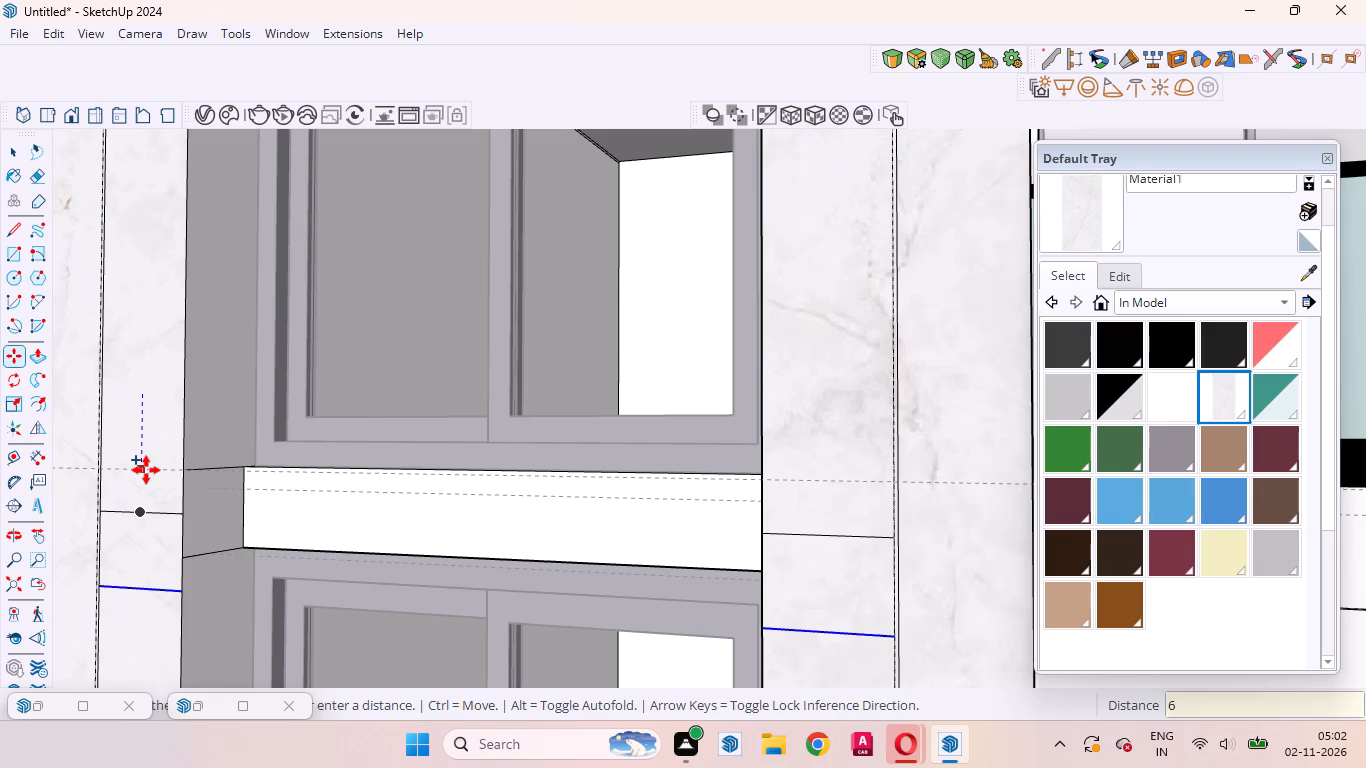
key(BackSpace)
text(12)
text(mm)
key(Return)
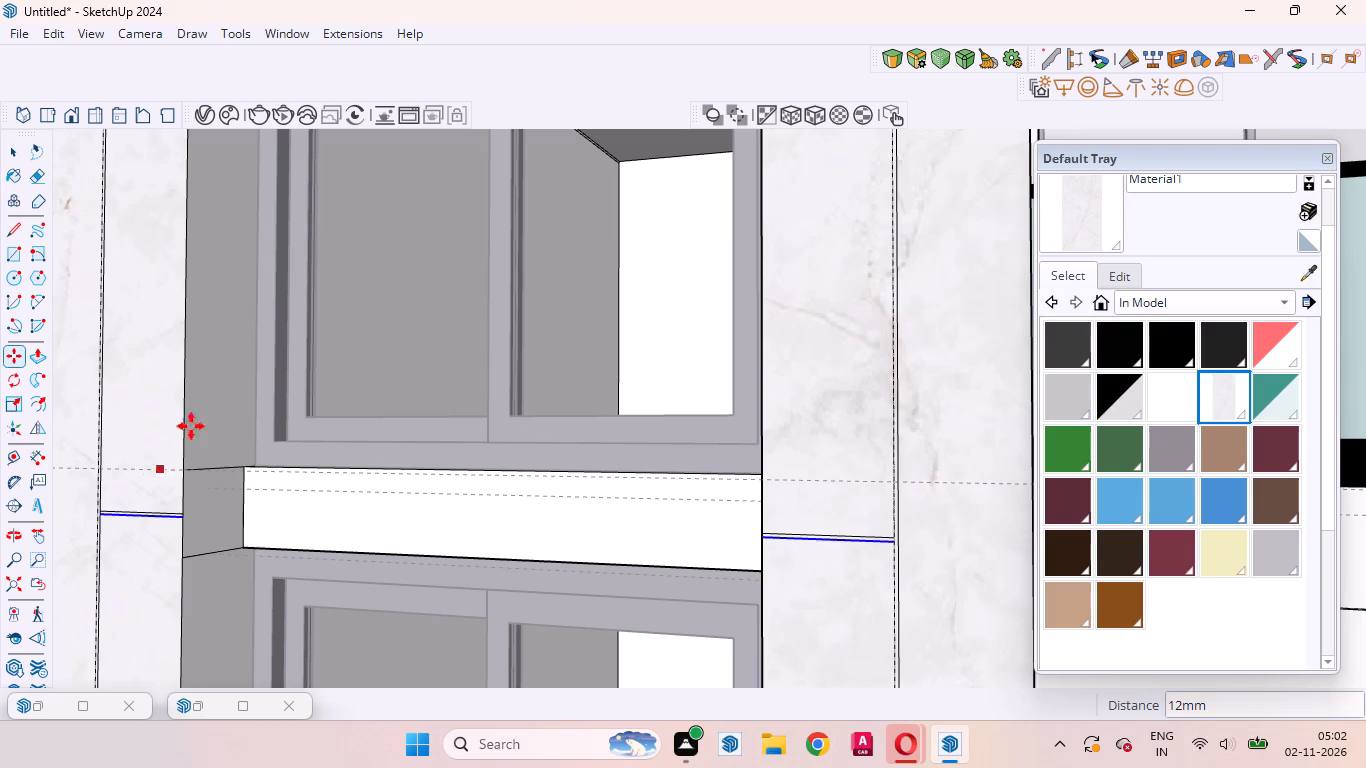
key(space)
Erase the short vertical edges where the two horizontal joints beside the white floor band meet the vertical joints.
scroll(825, 505, down, 10)
scroll(480, 465, up, 7)
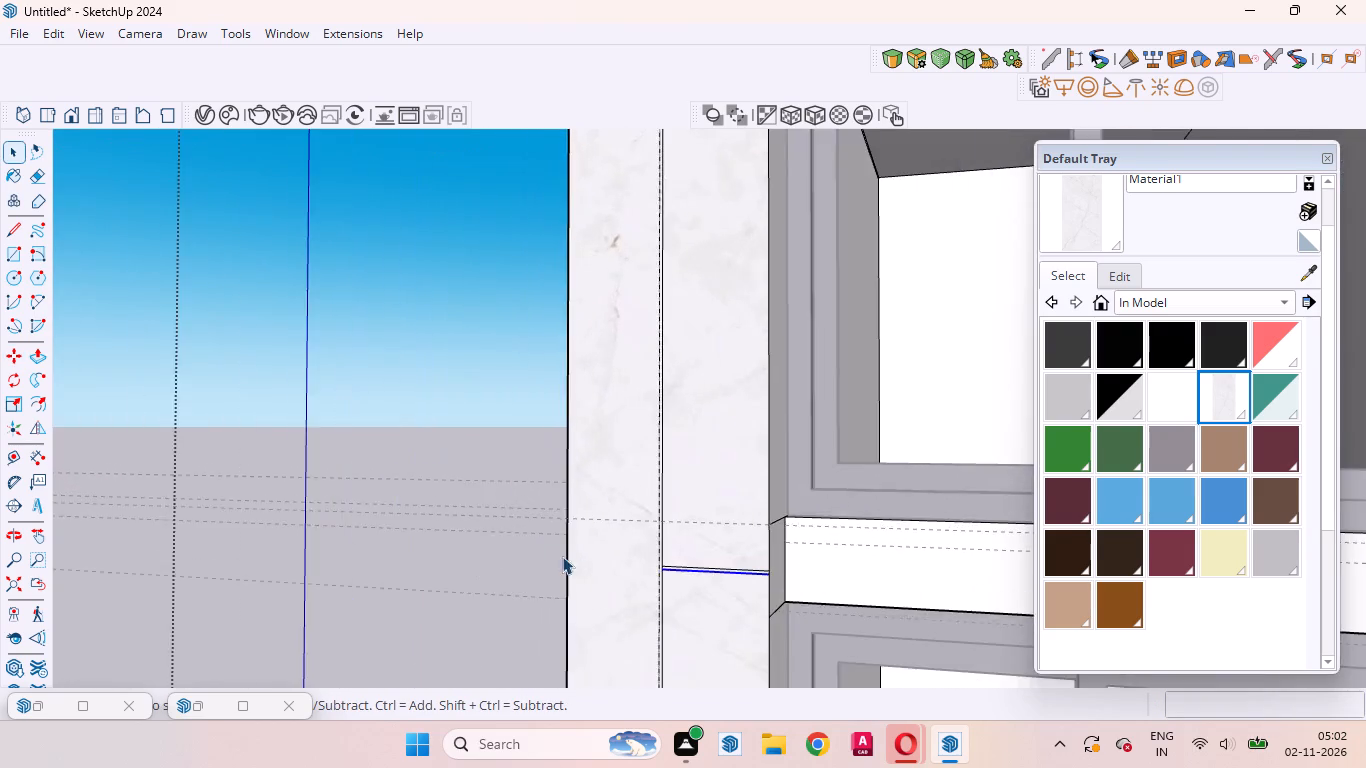
scroll(562, 556, up, 20)
scroll(562, 556, up, 5)
click(636, 541)
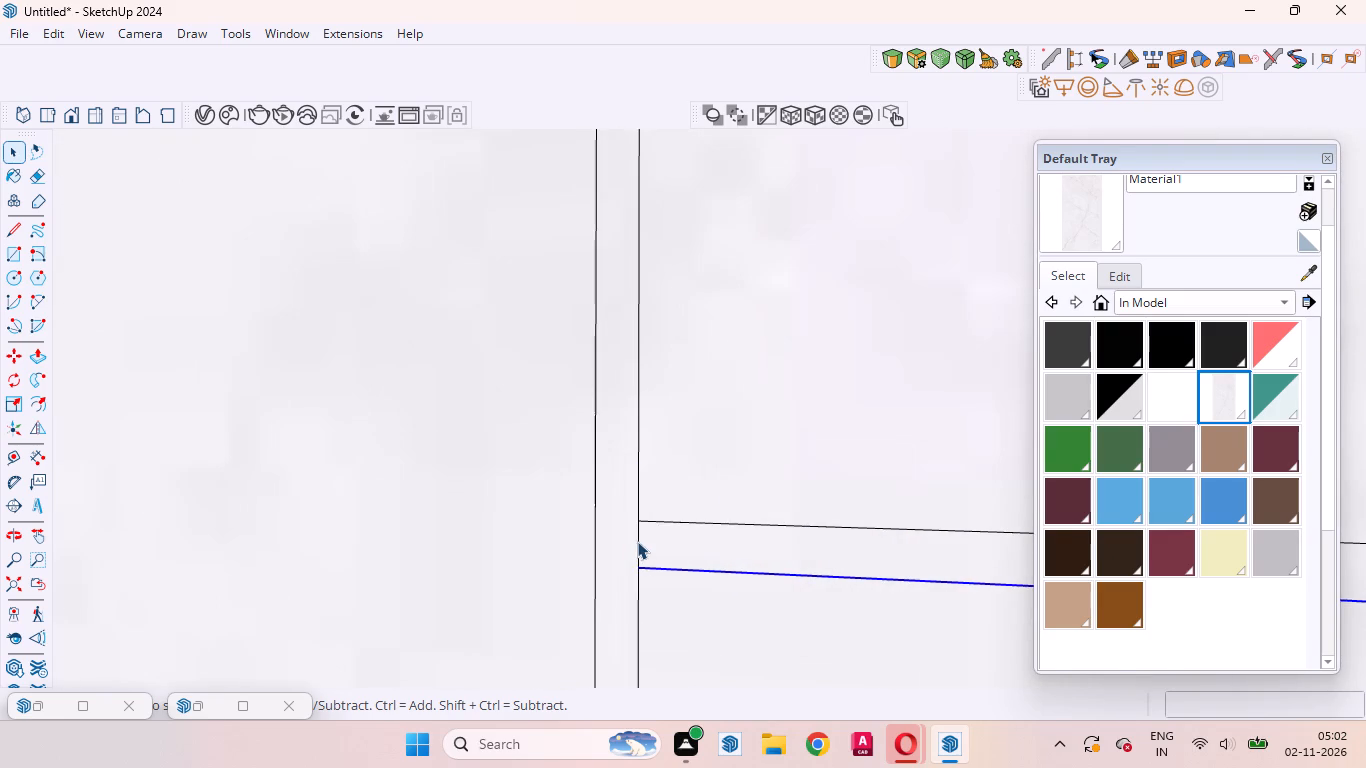
click(31, 167)
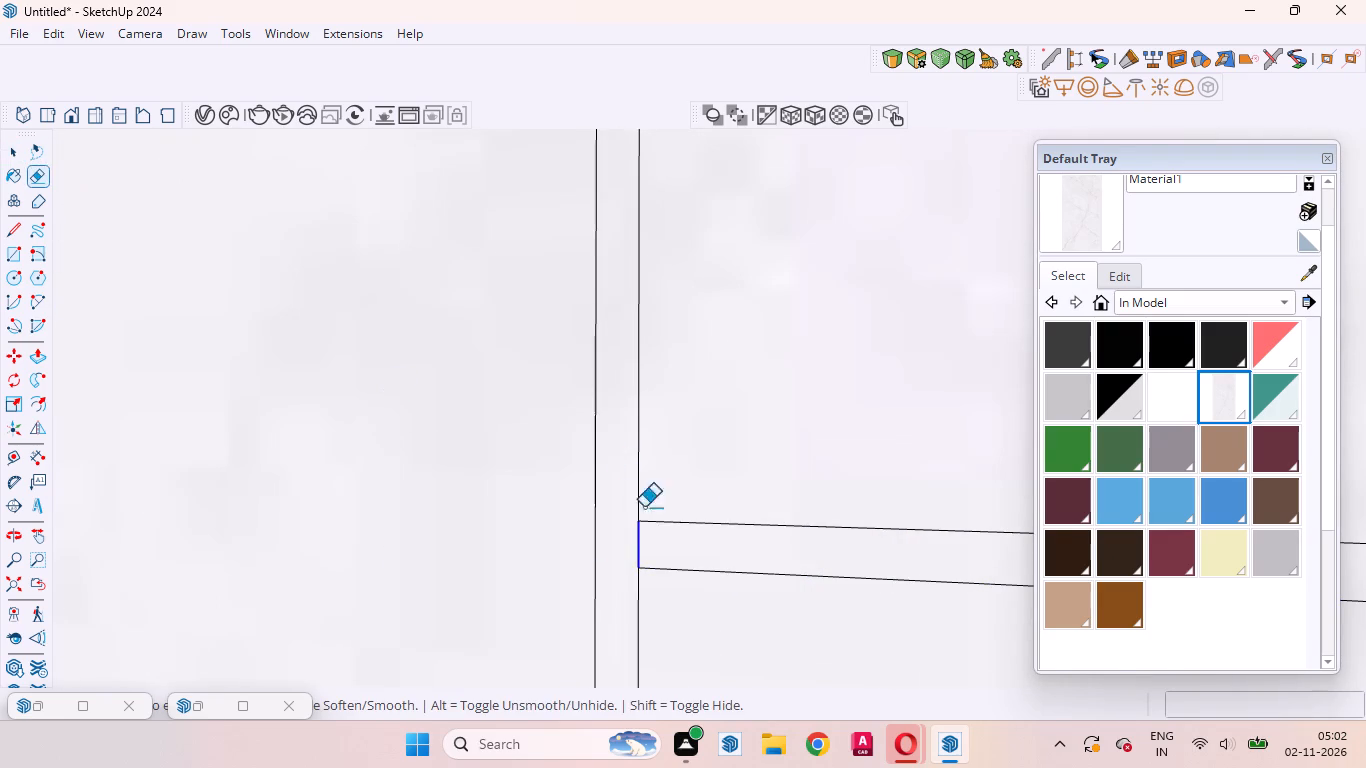
drag(652, 537, 620, 530)
scroll(523, 516, down, 13)
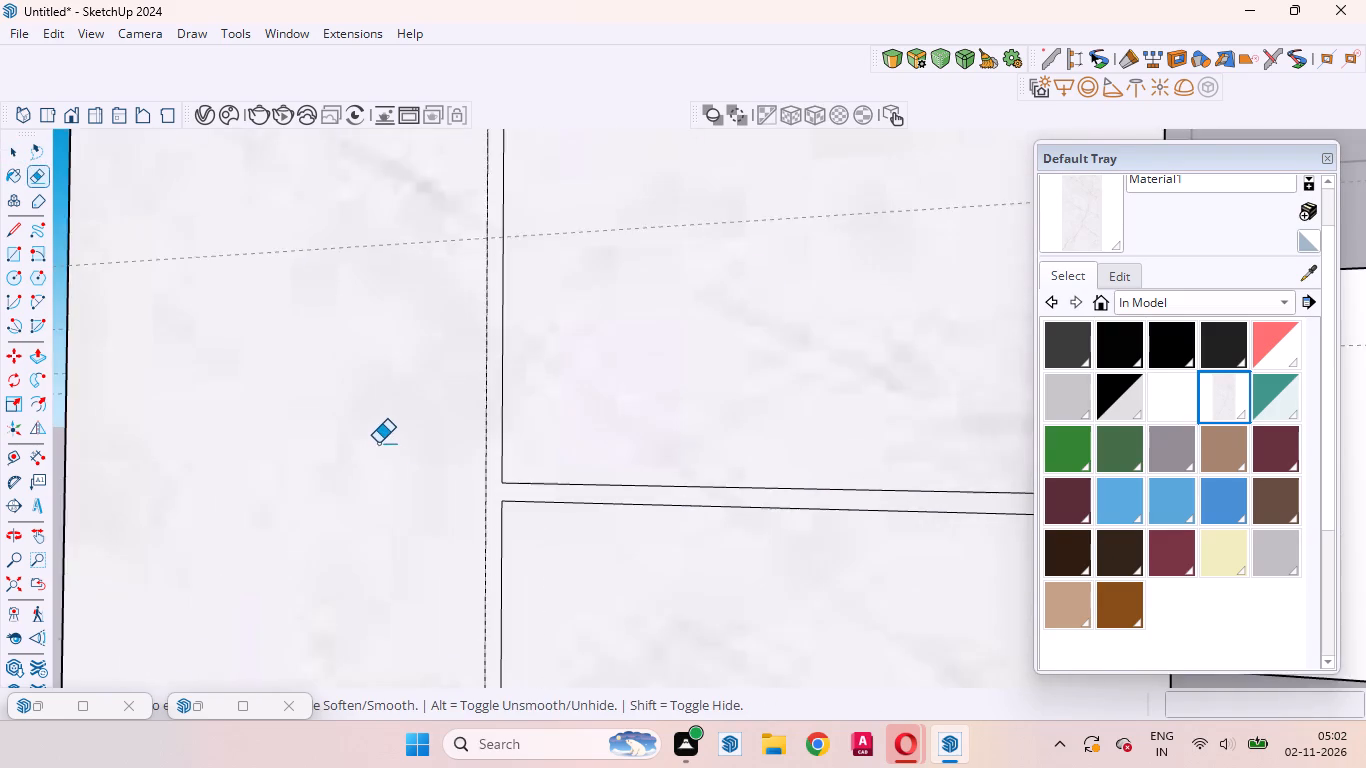
scroll(378, 443, down, 20)
scroll(378, 443, down, 4)
scroll(894, 464, up, 7)
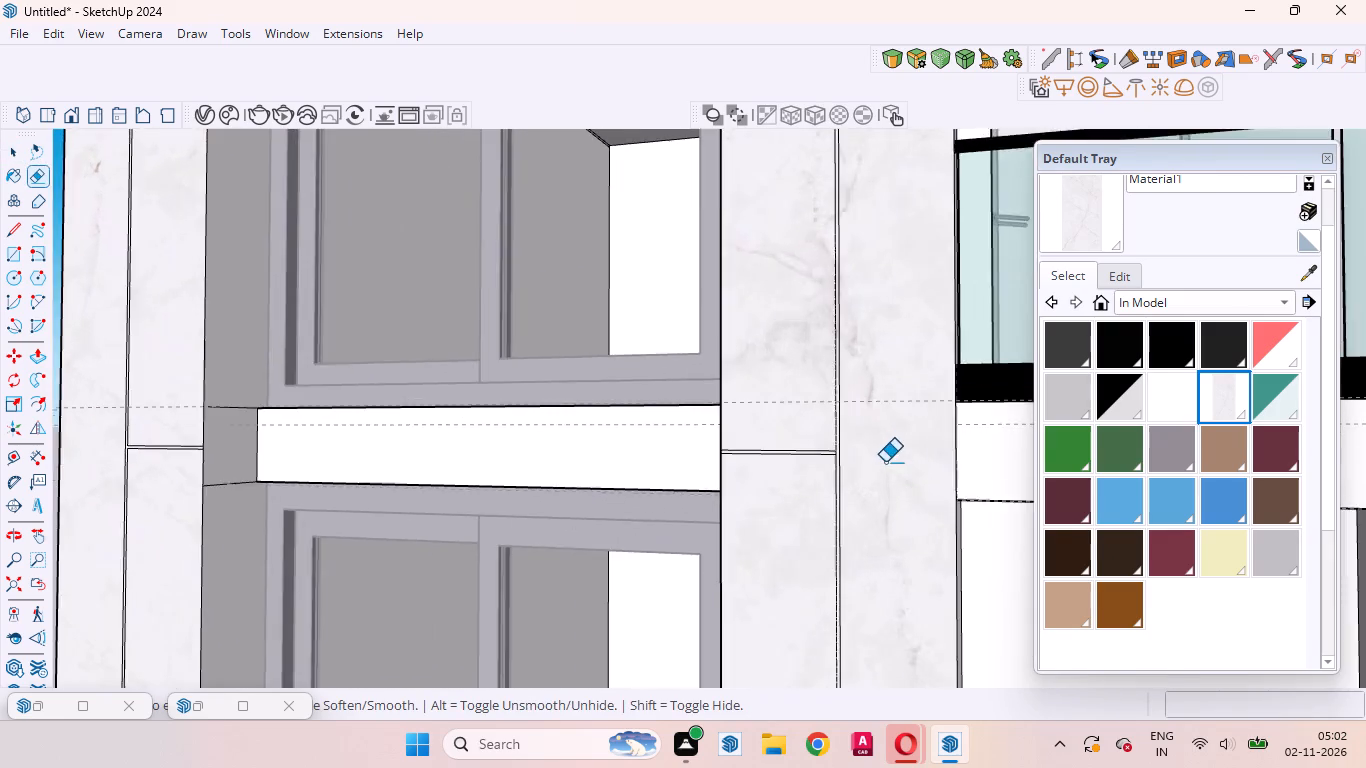
scroll(885, 462, up, 20)
scroll(885, 462, up, 7)
drag(740, 406, 718, 402)
Push the connected joint-line face 12 mm into the white marble front to form a recessed groove.
key(space)
click(745, 407)
scroll(895, 498, down, 9)
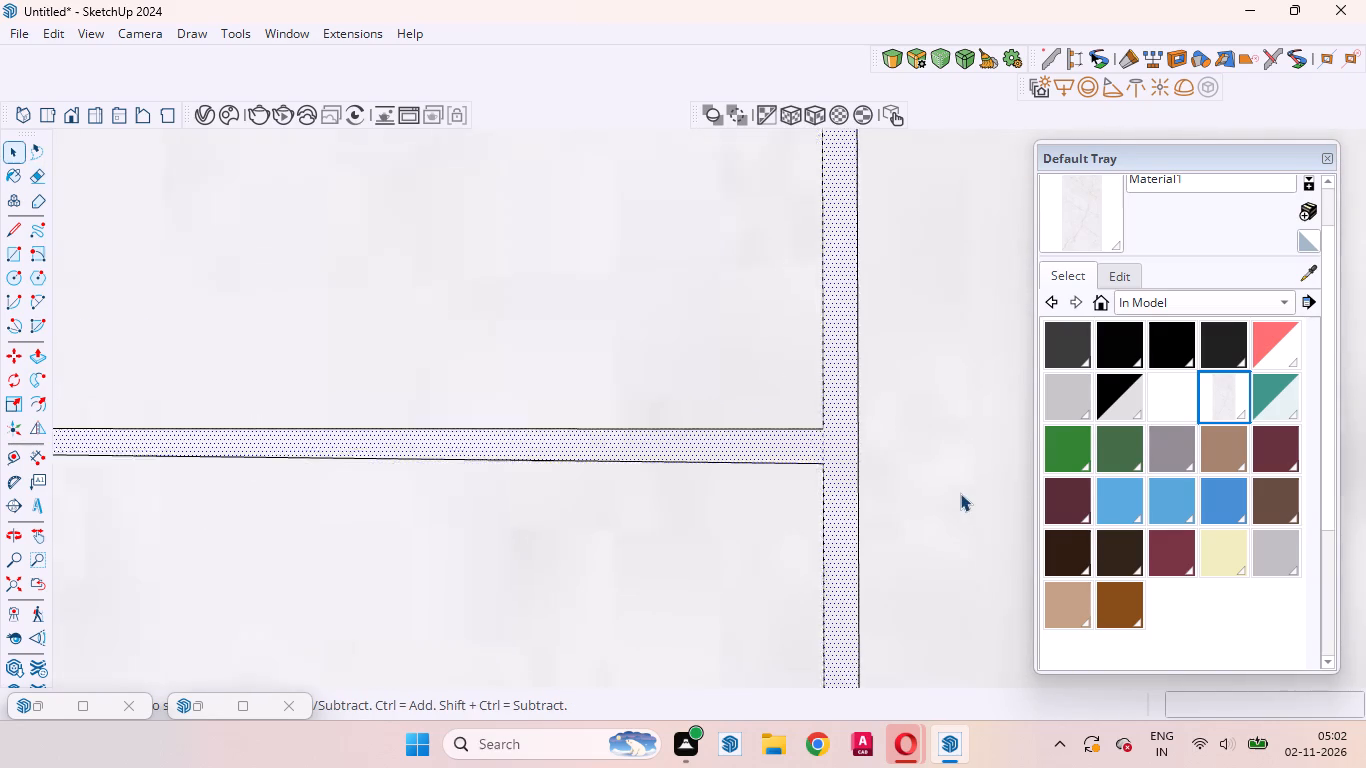
scroll(960, 493, down, 20)
scroll(960, 493, down, 11)
scroll(502, 428, up, 3)
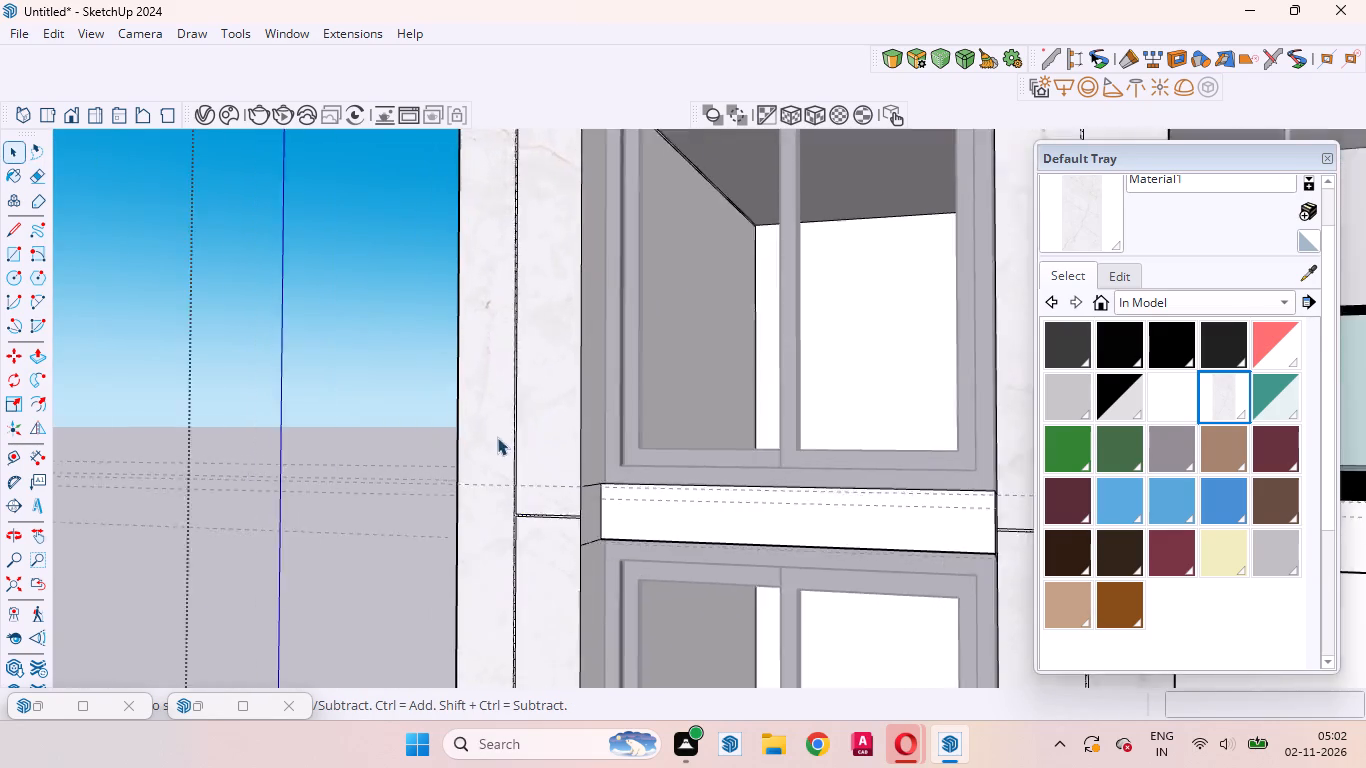
scroll(497, 437, up, 20)
scroll(497, 437, up, 11)
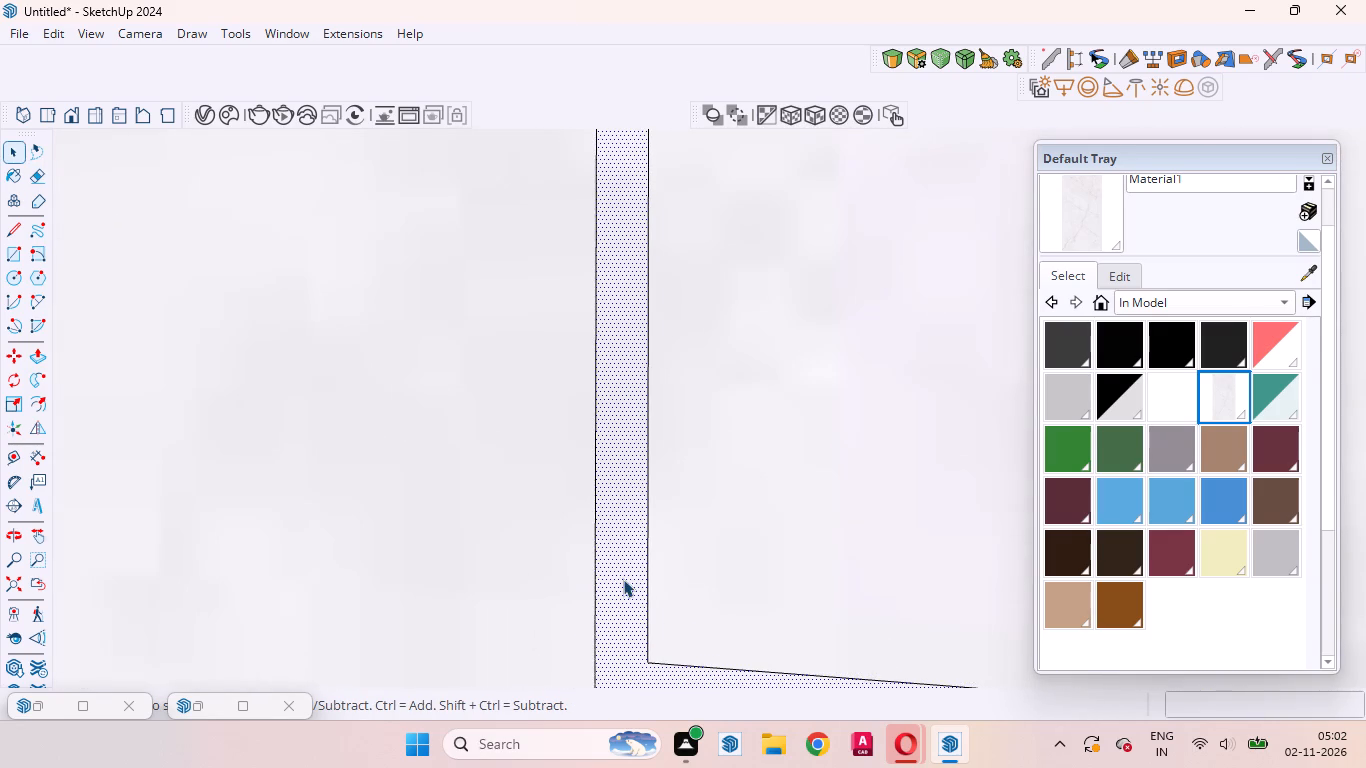
key(p)
scroll(622, 592, up, 4)
drag(620, 595, 622, 581)
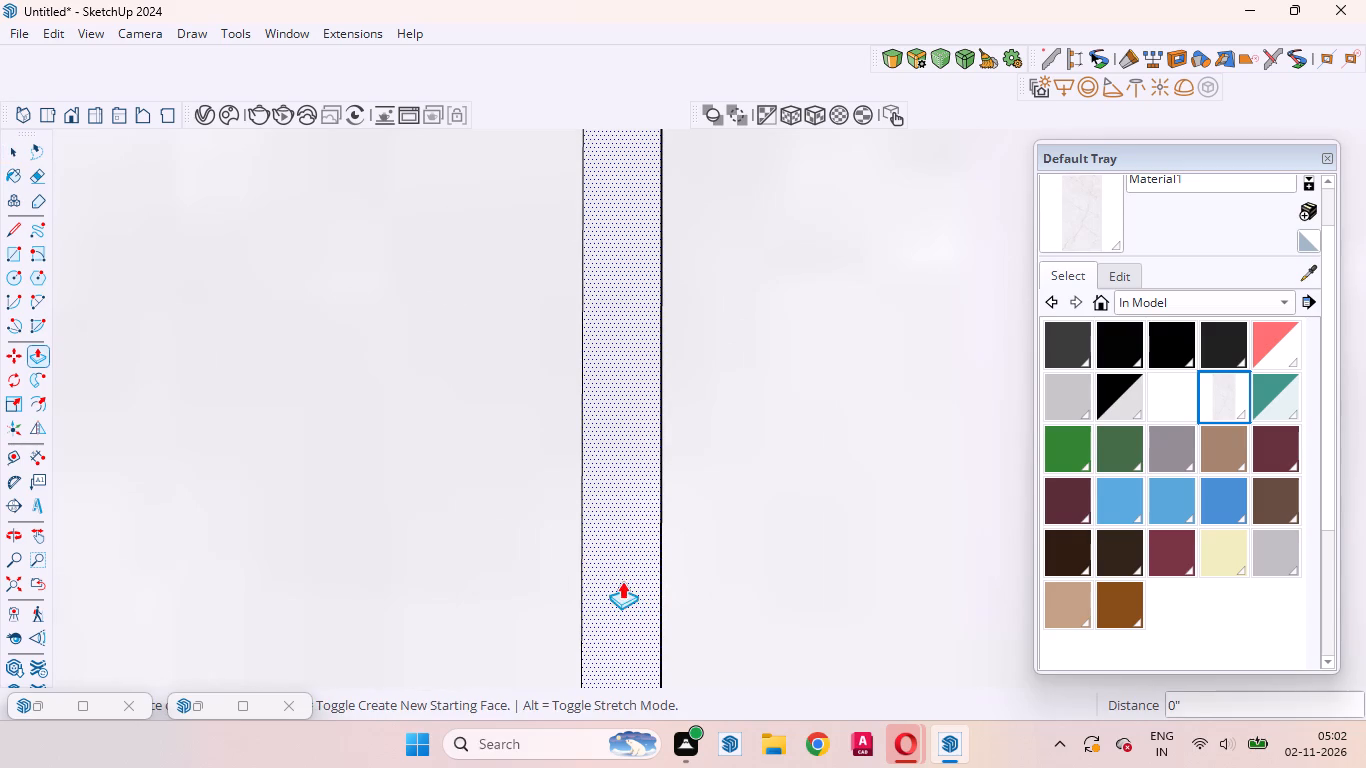
drag(622, 581, 625, 571)
key(1)
key(2)
text(mm)
key(Return)
scroll(673, 509, down, 20)
scroll(673, 509, down, 20)
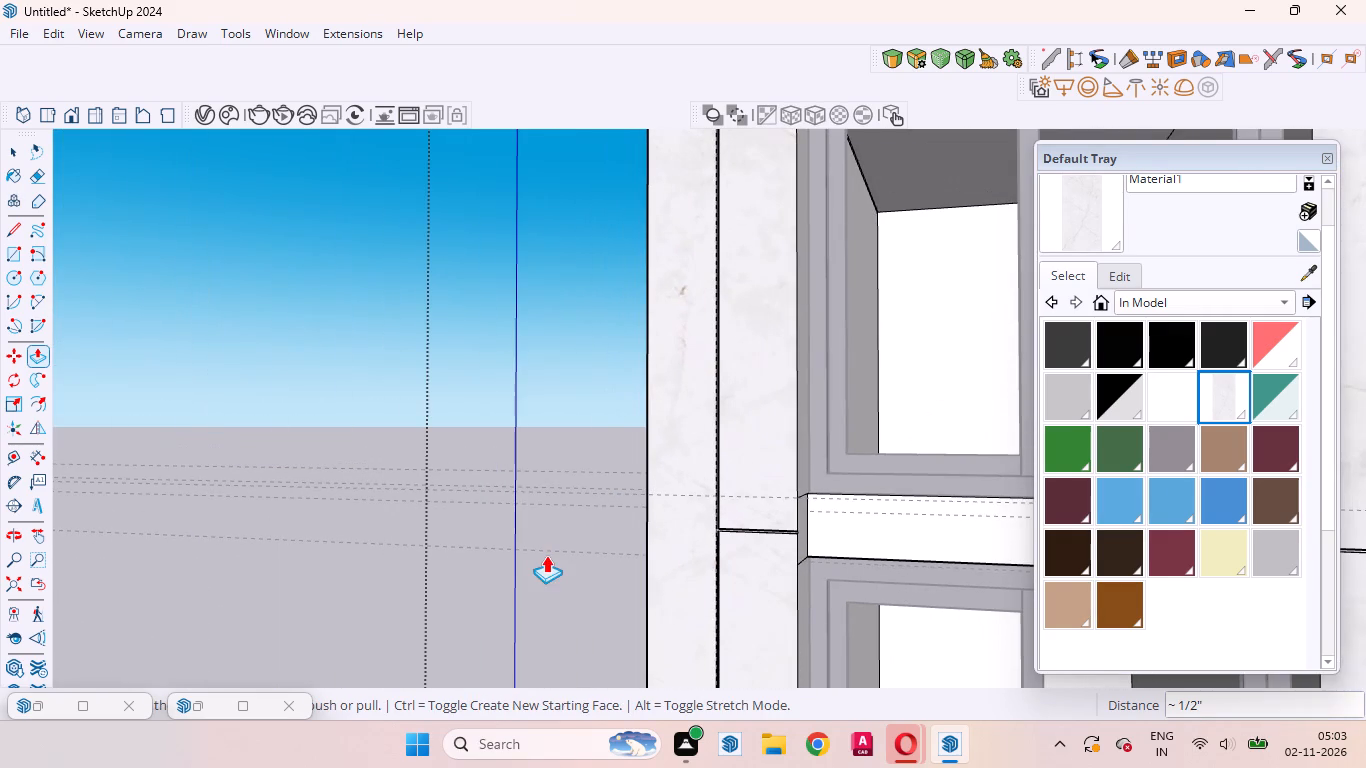
key(space)
click(518, 533)
Examine the recessed joints on the marble front and the corners where the arch meets the window opening's side reveals.
scroll(536, 564, down, 11)
middle_drag(676, 588, 713, 606)
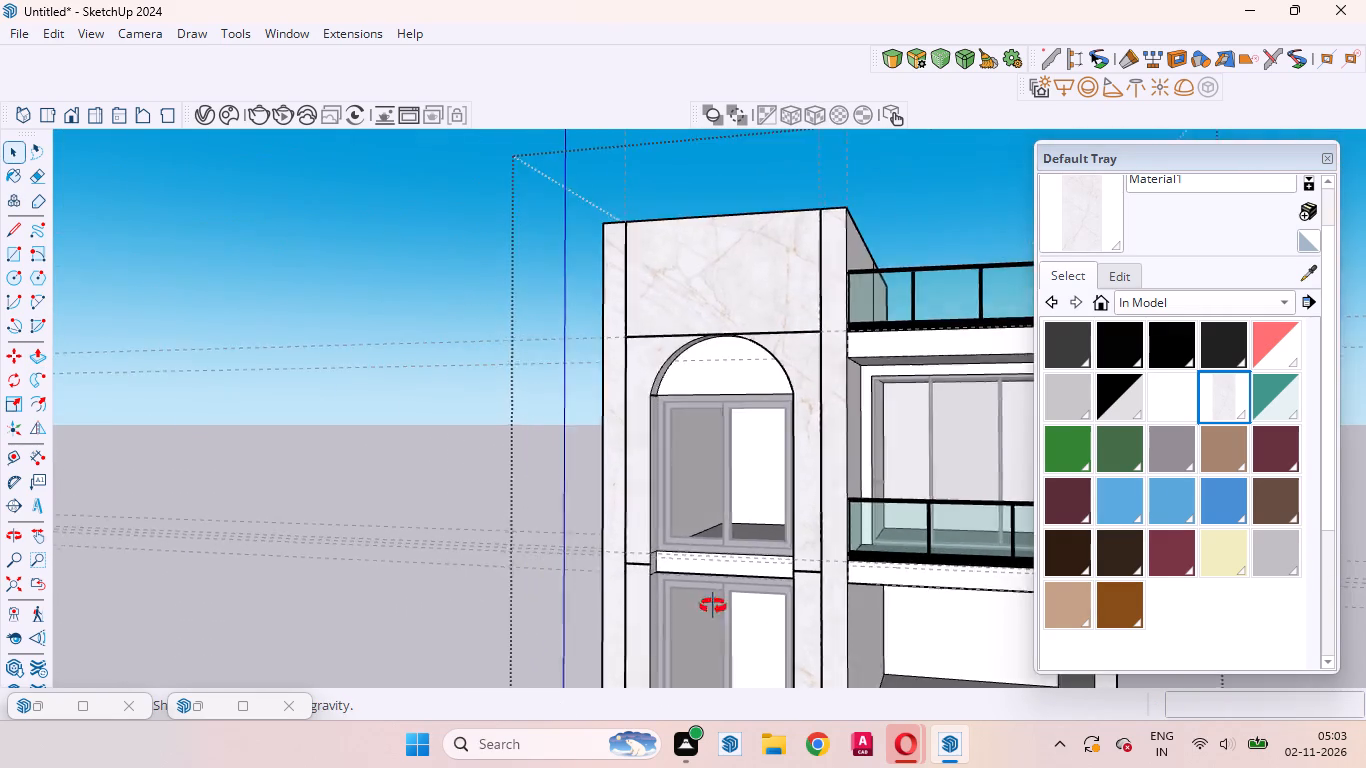
middle_drag(713, 606, 863, 680)
scroll(903, 280, up, 8)
scroll(853, 346, down, 4)
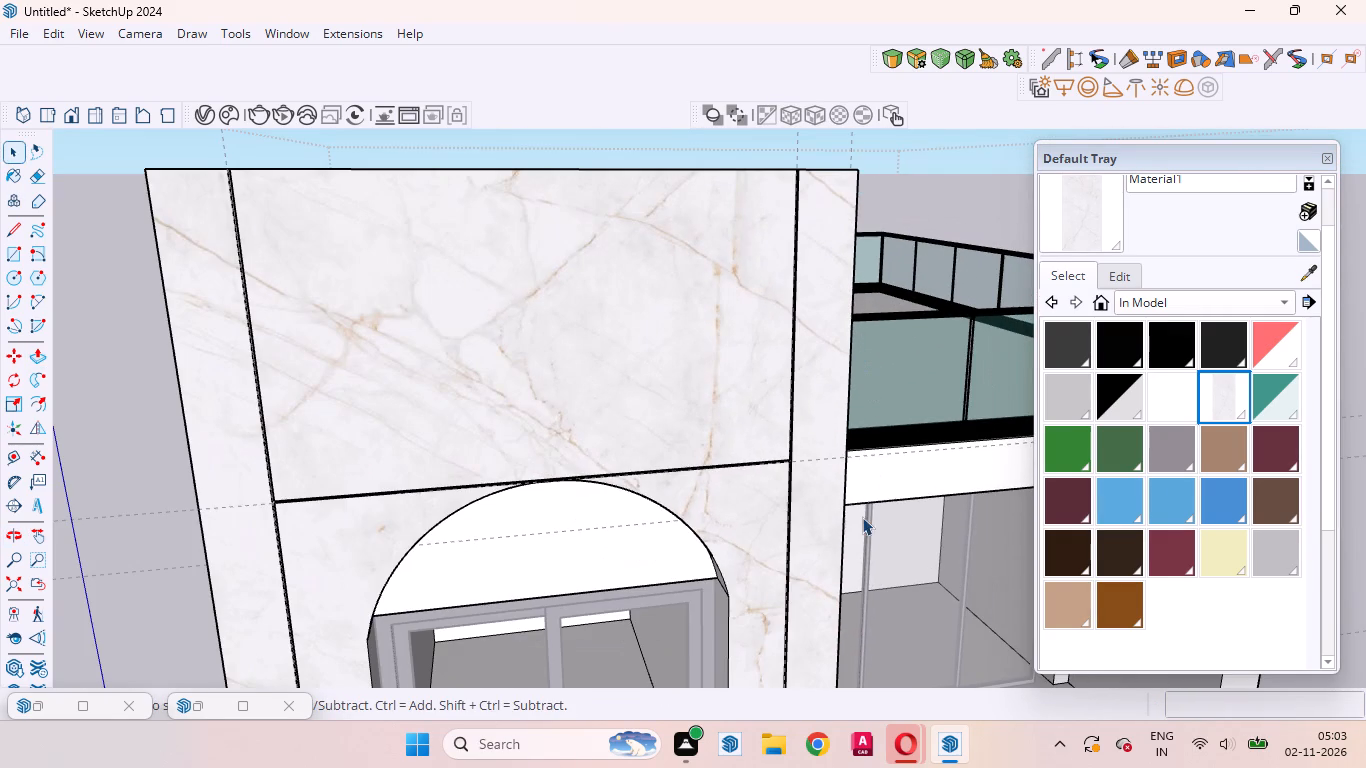
scroll(842, 450, down, 12)
double_click(417, 496)
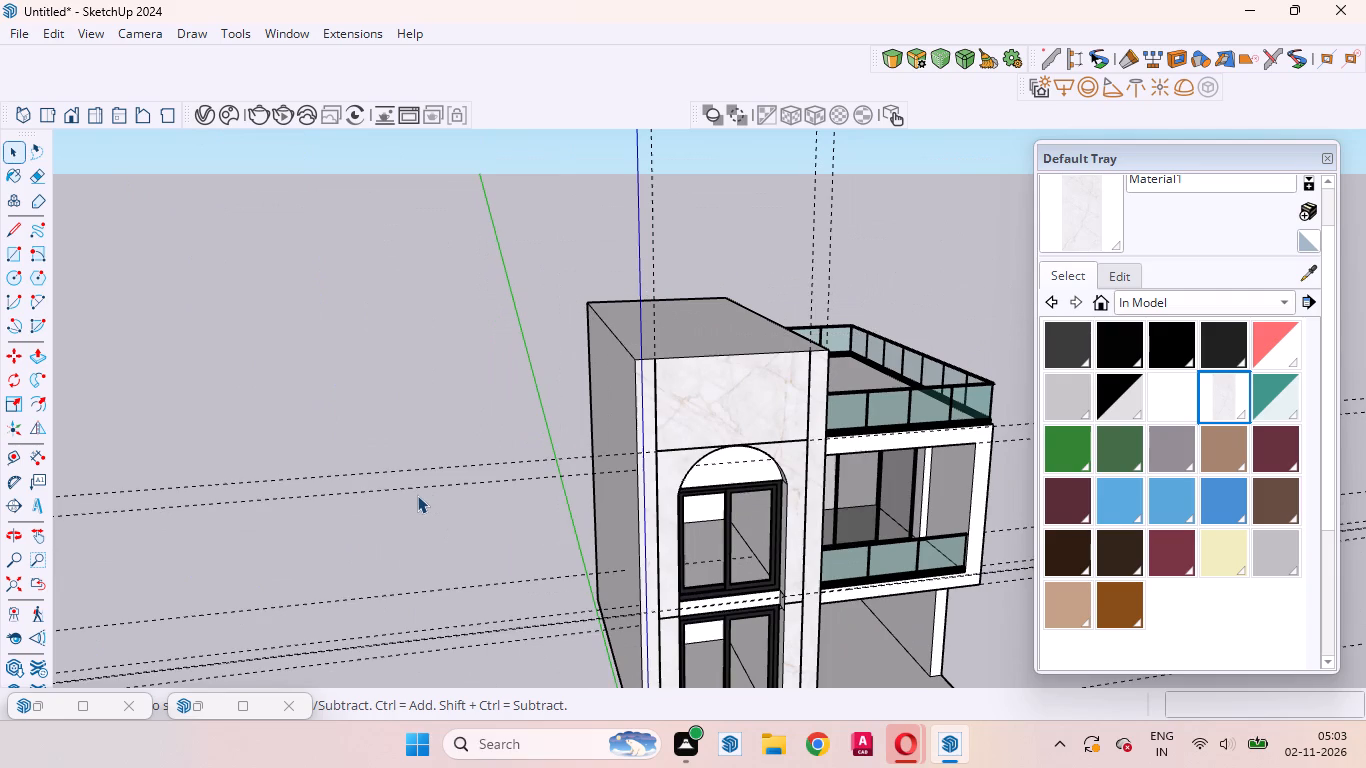
middle_drag(733, 543, 439, 467)
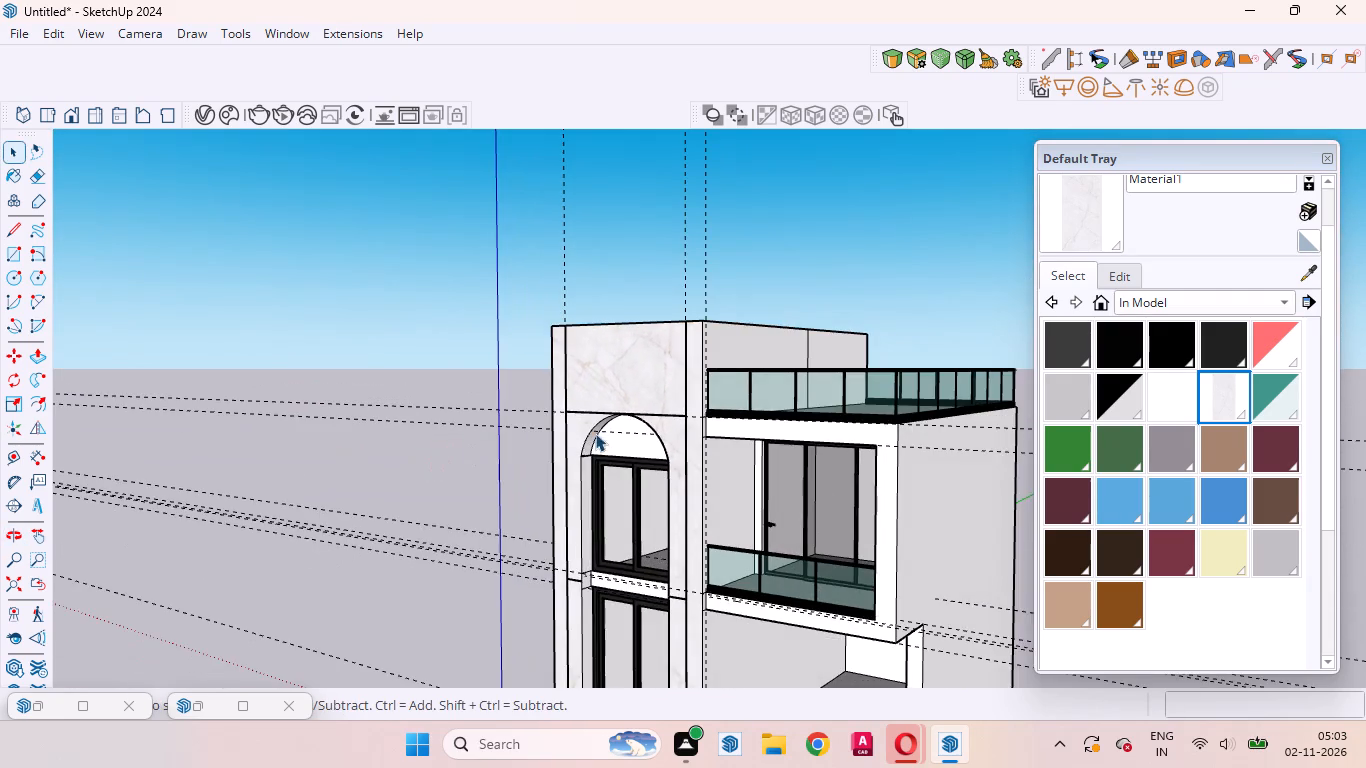
scroll(650, 447, up, 4)
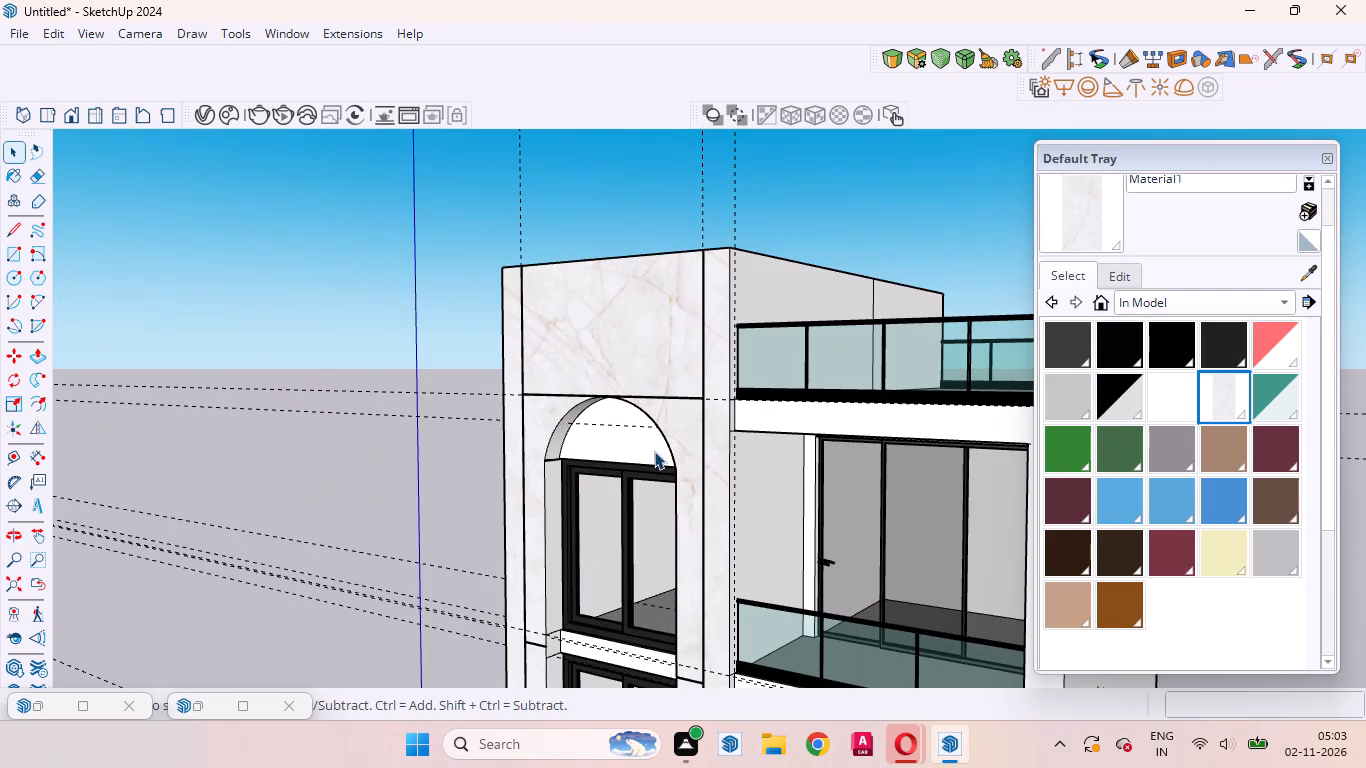
scroll(658, 414, up, 16)
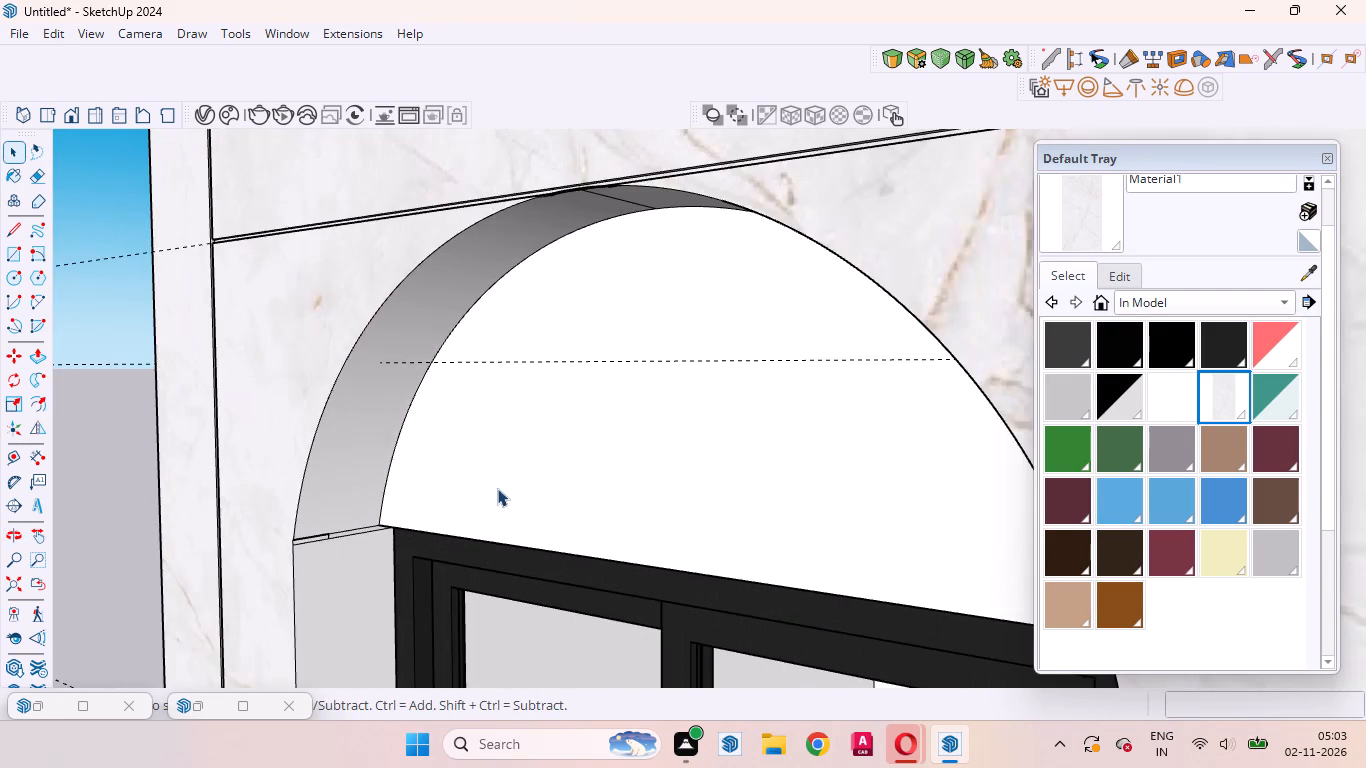
middle_drag(480, 488, 466, 596)
scroll(384, 477, up, 17)
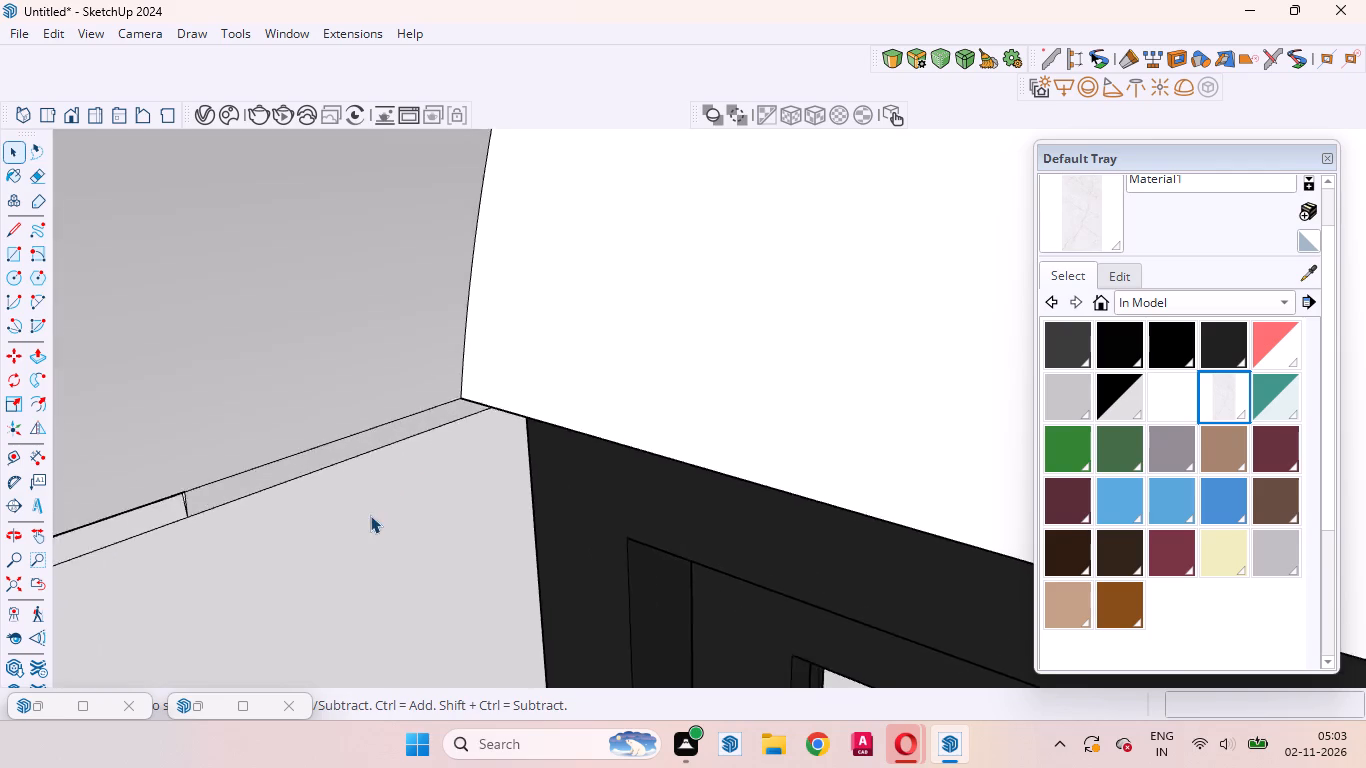
scroll(370, 515, up, 2)
middle_drag(377, 481, 567, 370)
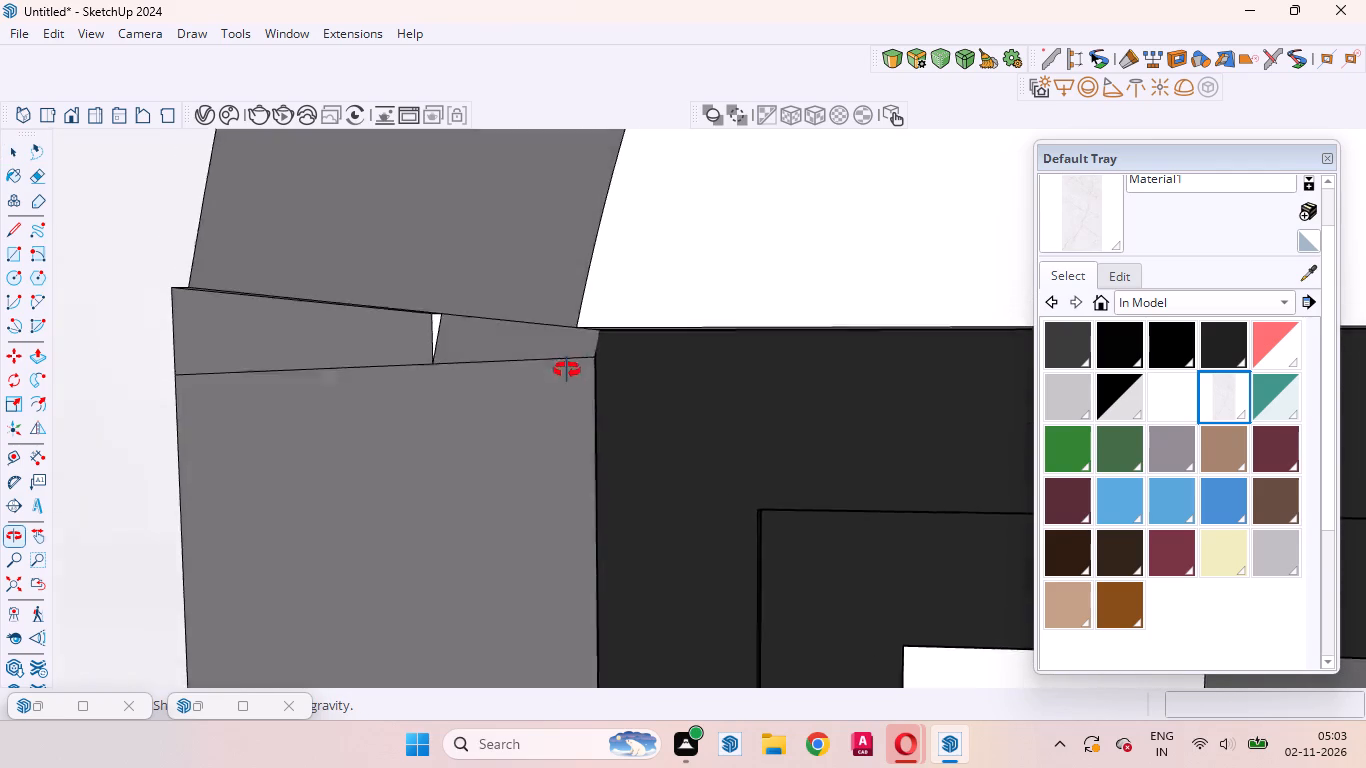
middle_drag(567, 370, 604, 353)
middle_drag(622, 353, 668, 402)
scroll(561, 410, down, 11)
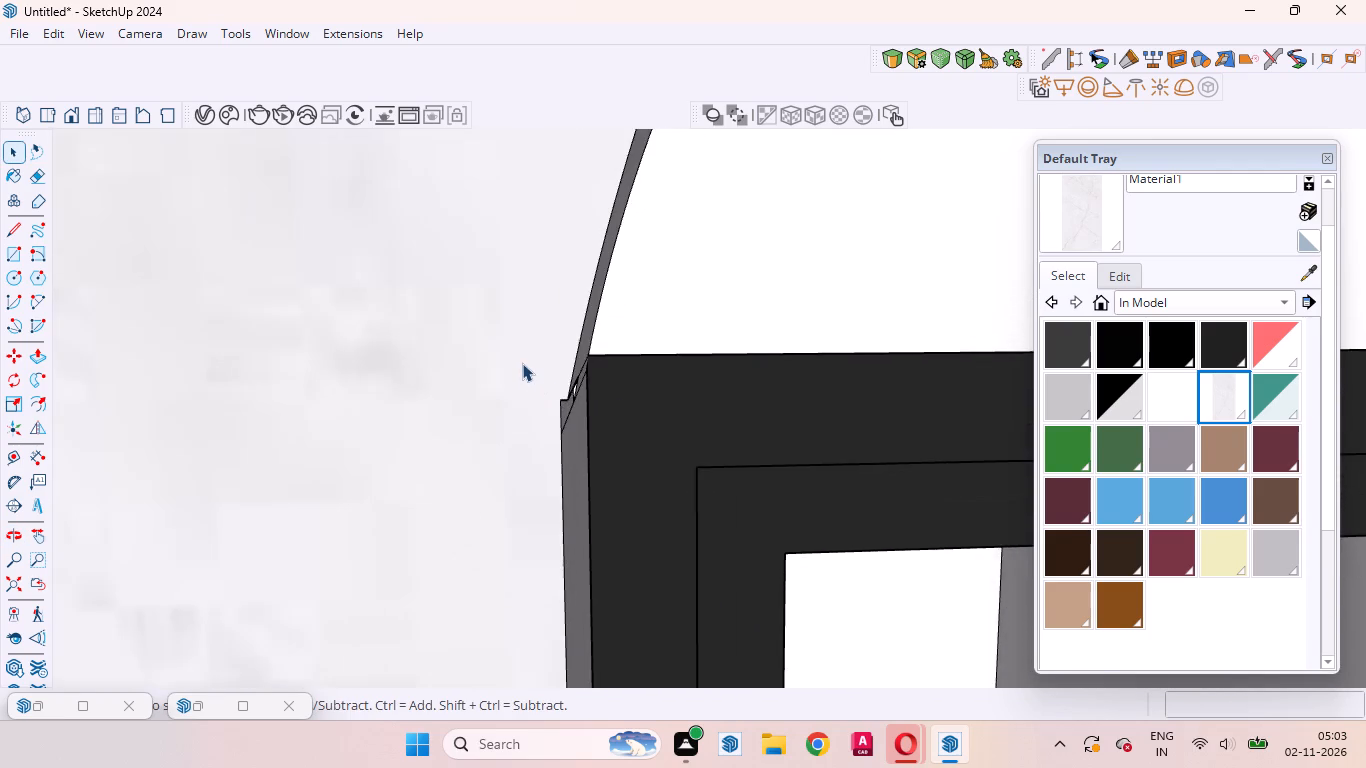
scroll(522, 363, down, 20)
scroll(522, 363, down, 3)
scroll(533, 363, up, 6)
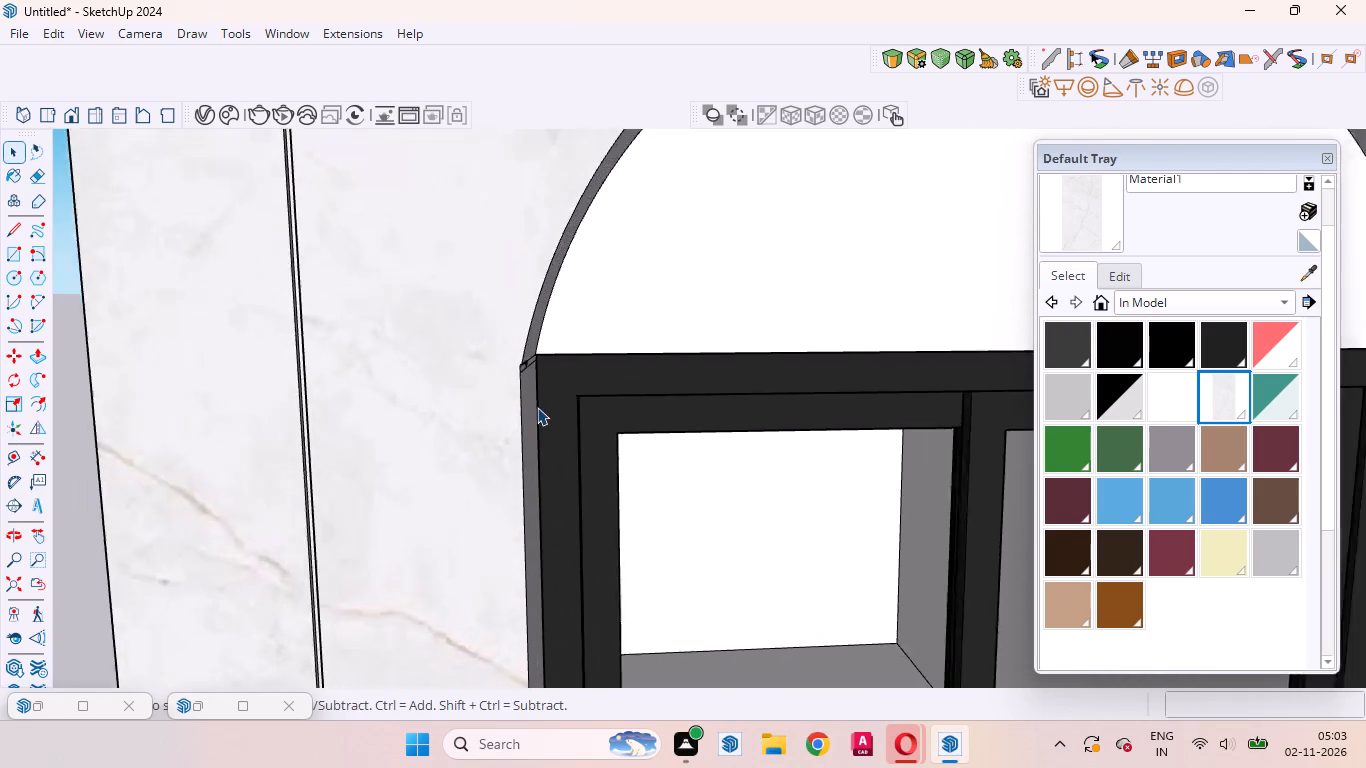
scroll(537, 407, up, 5)
middle_drag(526, 384, 458, 204)
scroll(470, 201, up, 19)
middle_drag(508, 344, 518, 407)
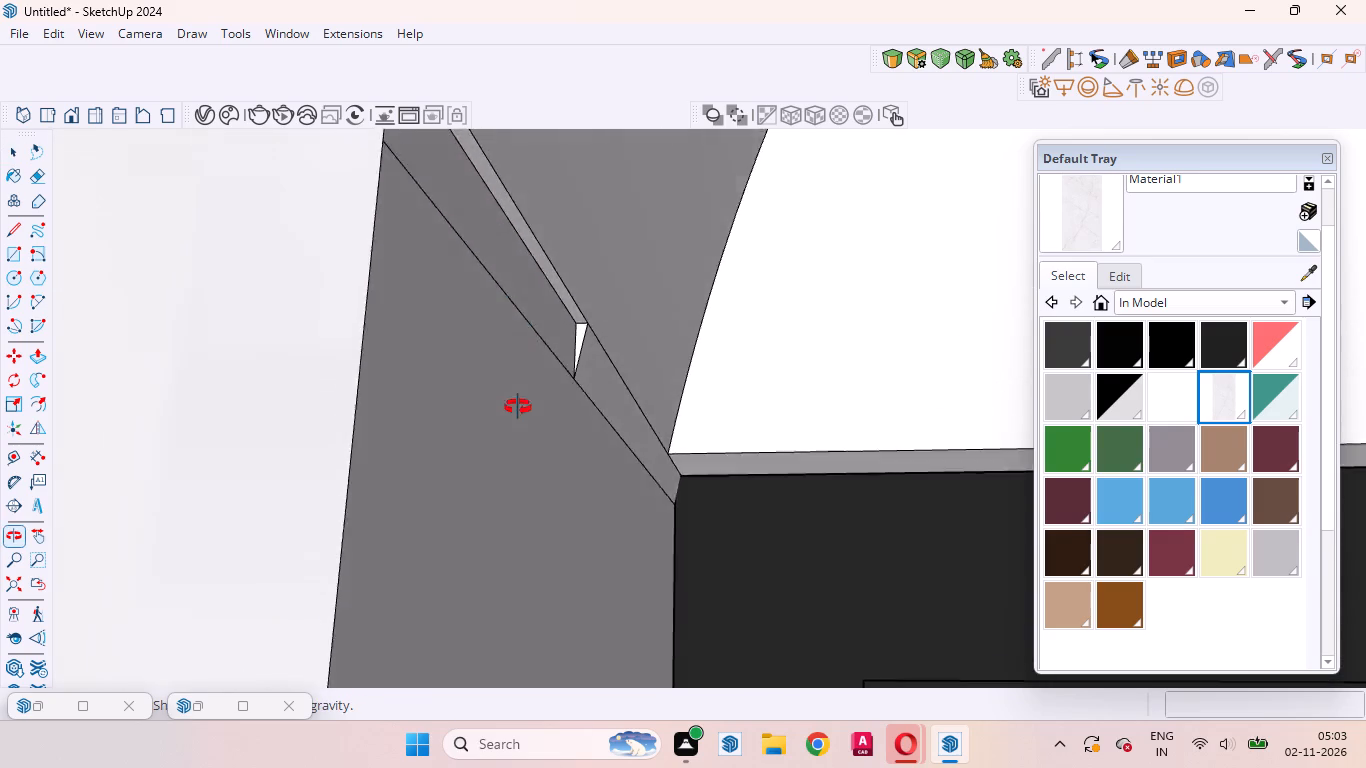
middle_drag(518, 407, 559, 563)
scroll(555, 530, up, 1)
scroll(573, 464, down, 17)
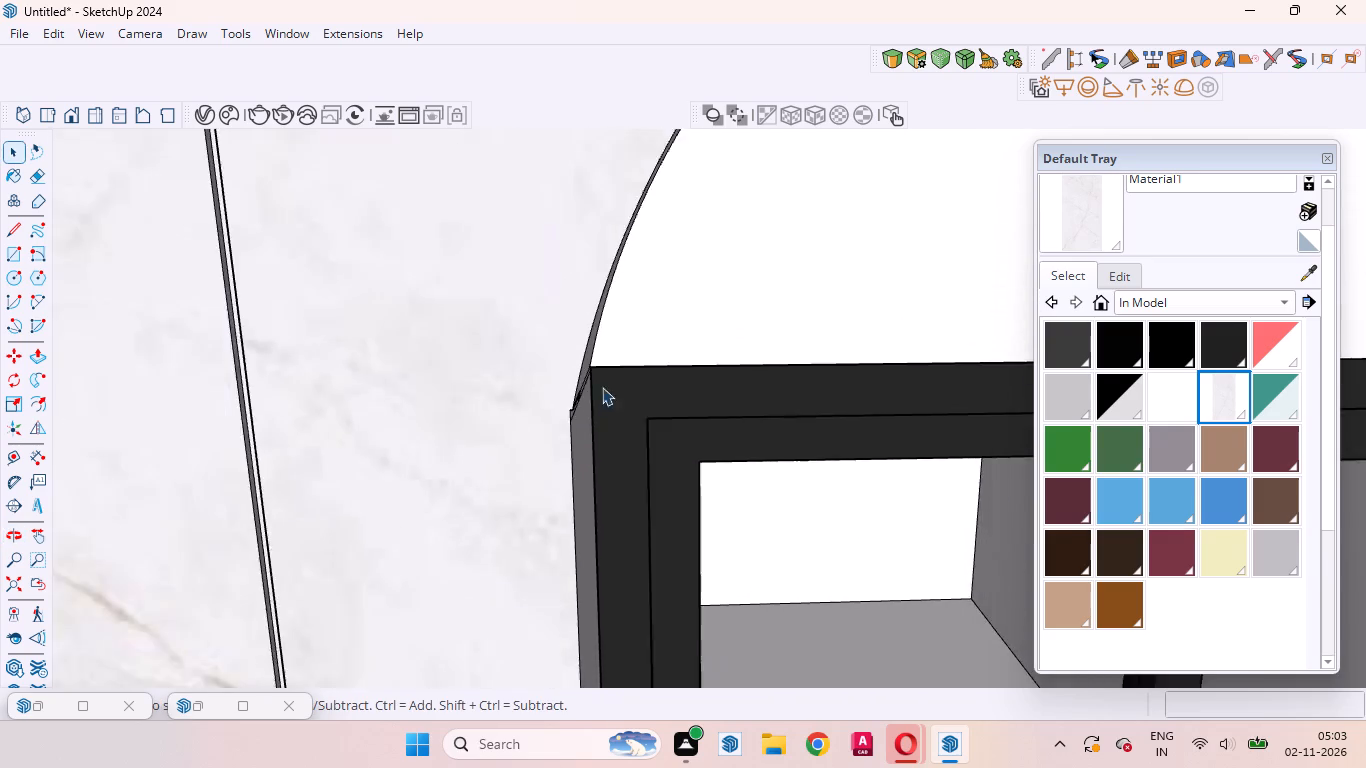
scroll(602, 387, down, 6)
scroll(565, 429, up, 15)
middle_drag(302, 414, 532, 474)
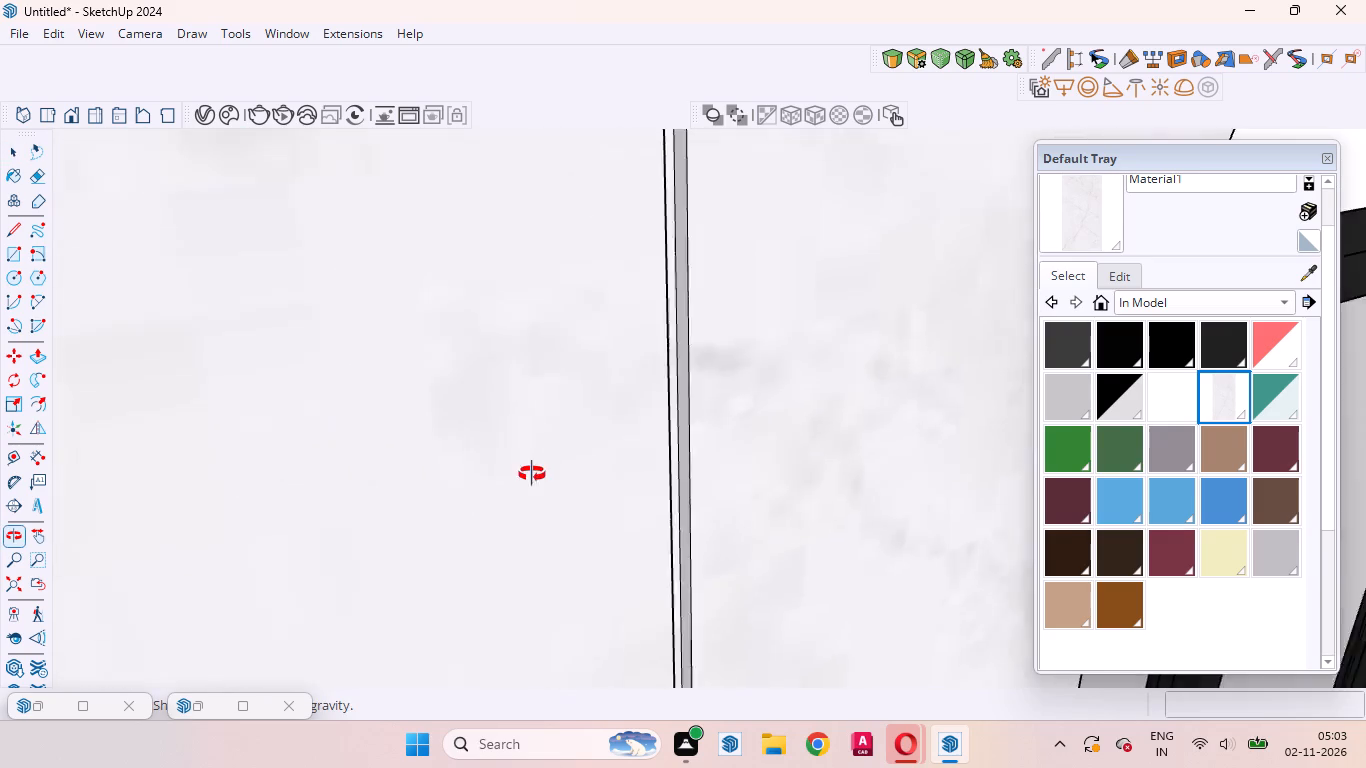
middle_drag(532, 474, 467, 432)
scroll(361, 406, down, 20)
scroll(361, 406, down, 8)
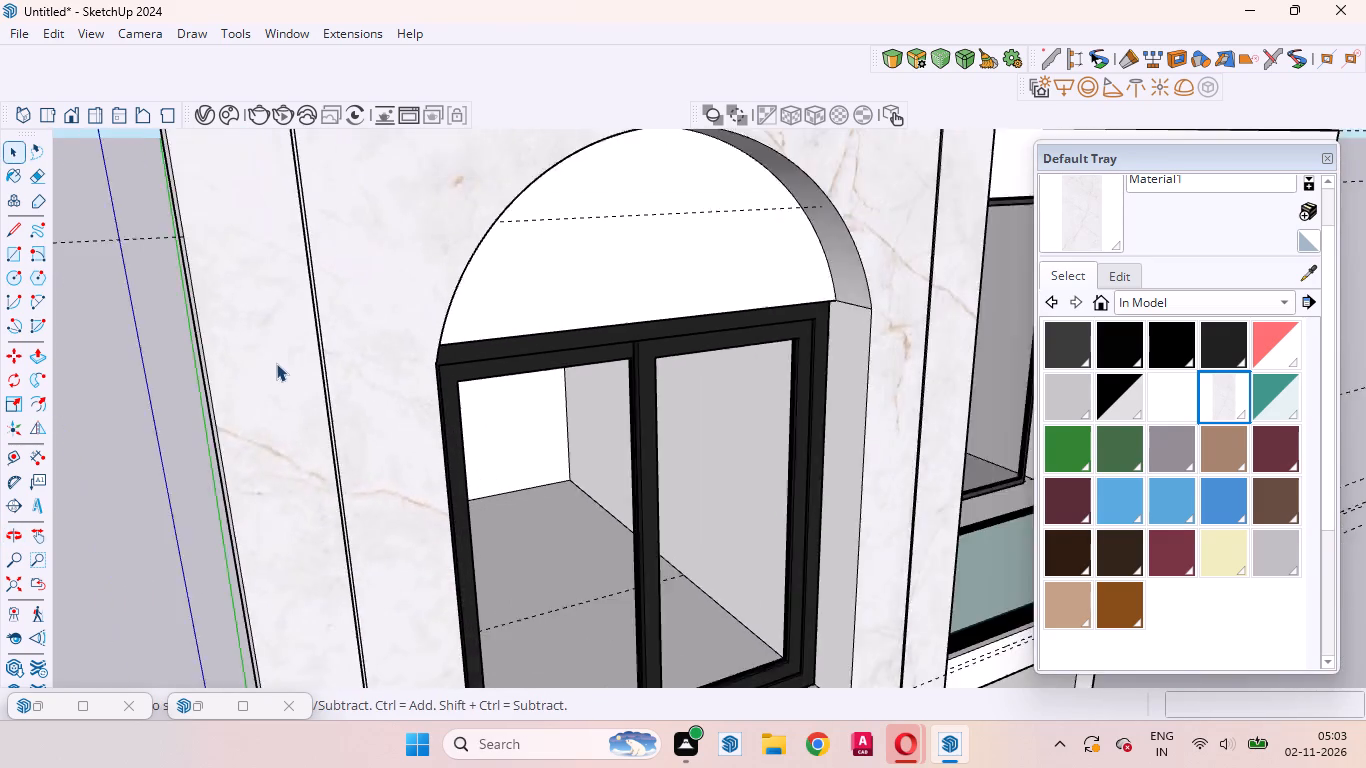
scroll(276, 363, down, 3)
middle_drag(746, 374, 745, 373)
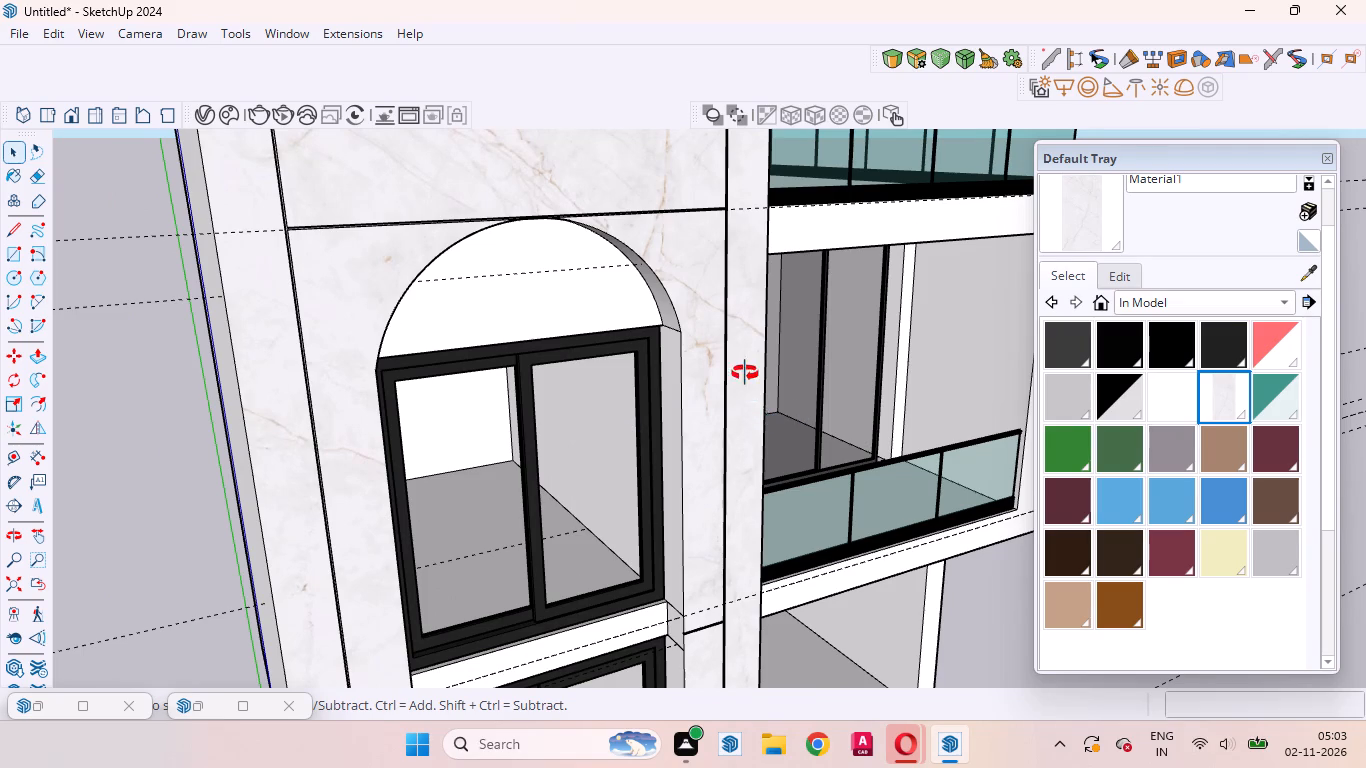
middle_drag(745, 373, 782, 331)
scroll(672, 345, up, 15)
Examine the arched window opening's side reveal, checking how its face continues behind the window frame and beside the white floor band.
click(778, 314)
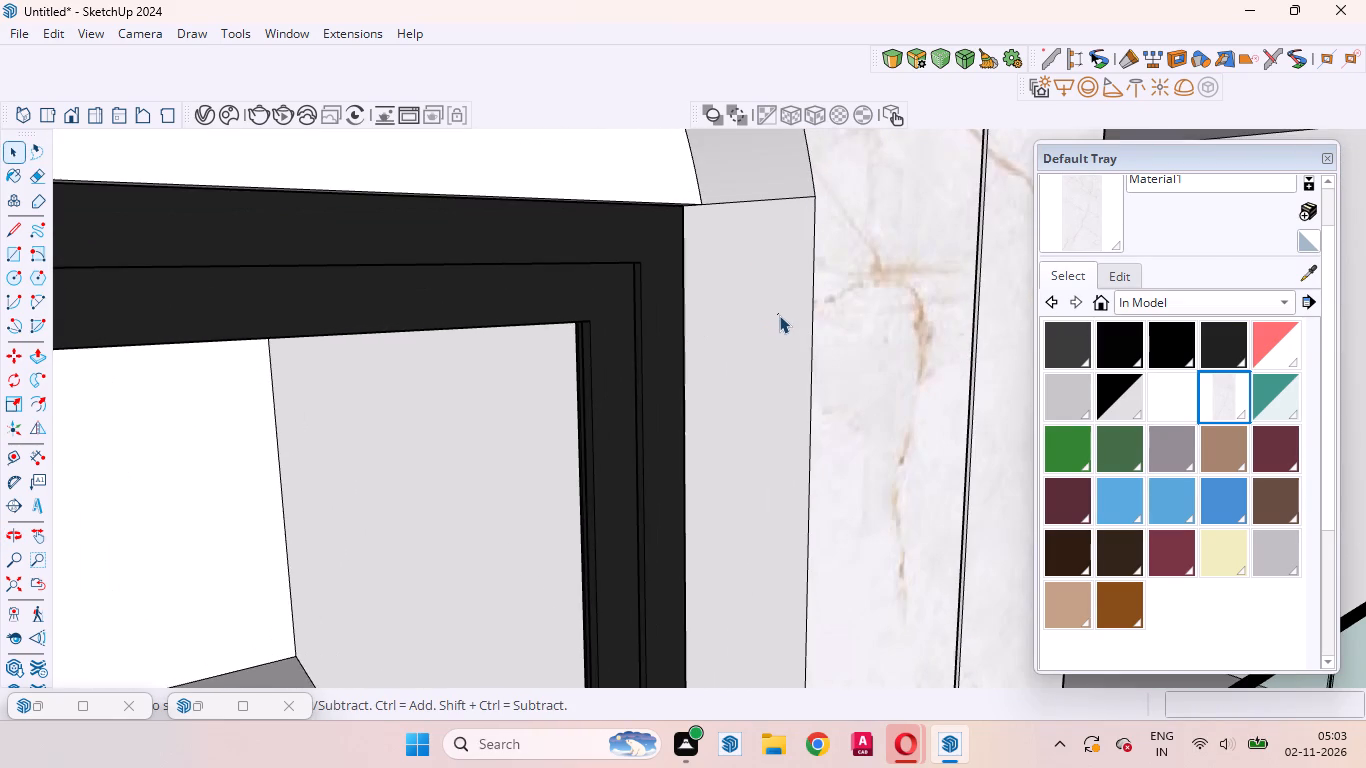
middle_drag(767, 325, 785, 345)
double_click(810, 334)
double_click(786, 330)
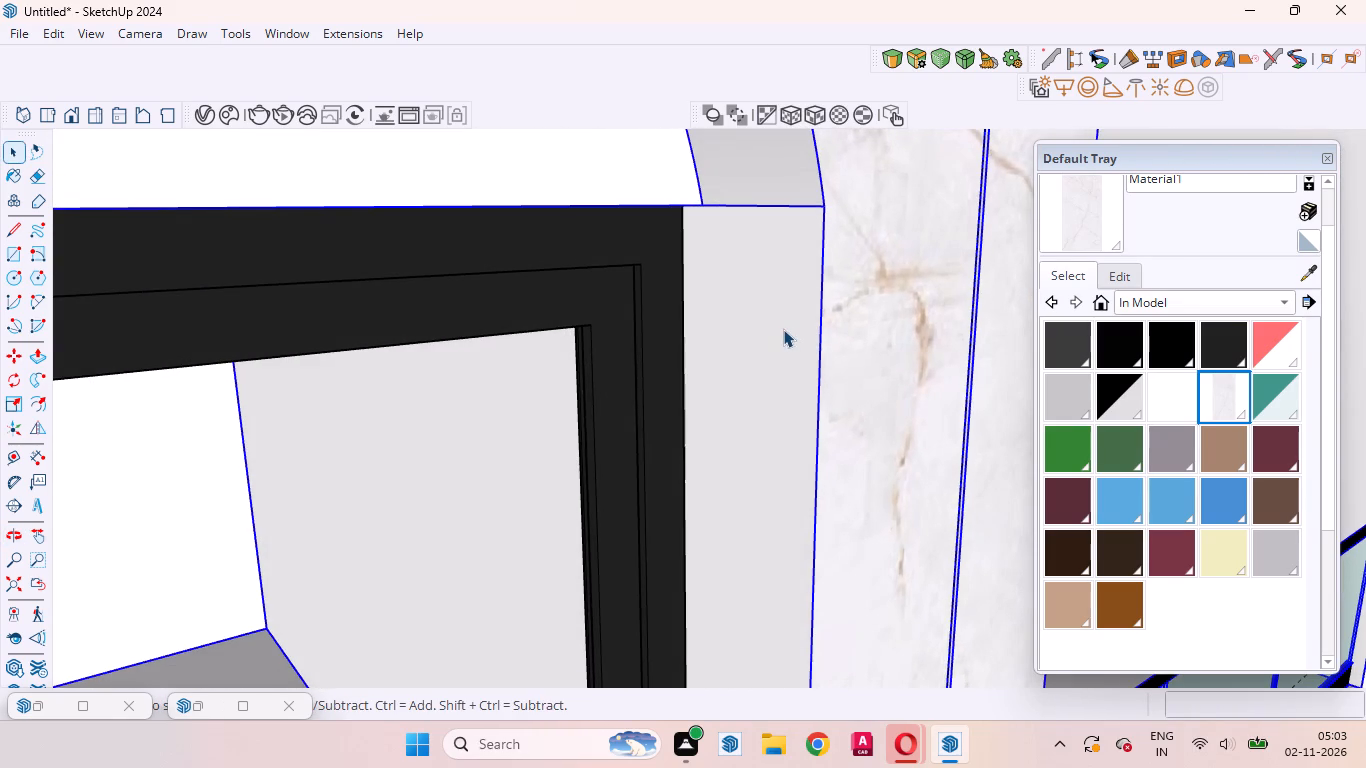
triple_click(763, 321)
click(739, 359)
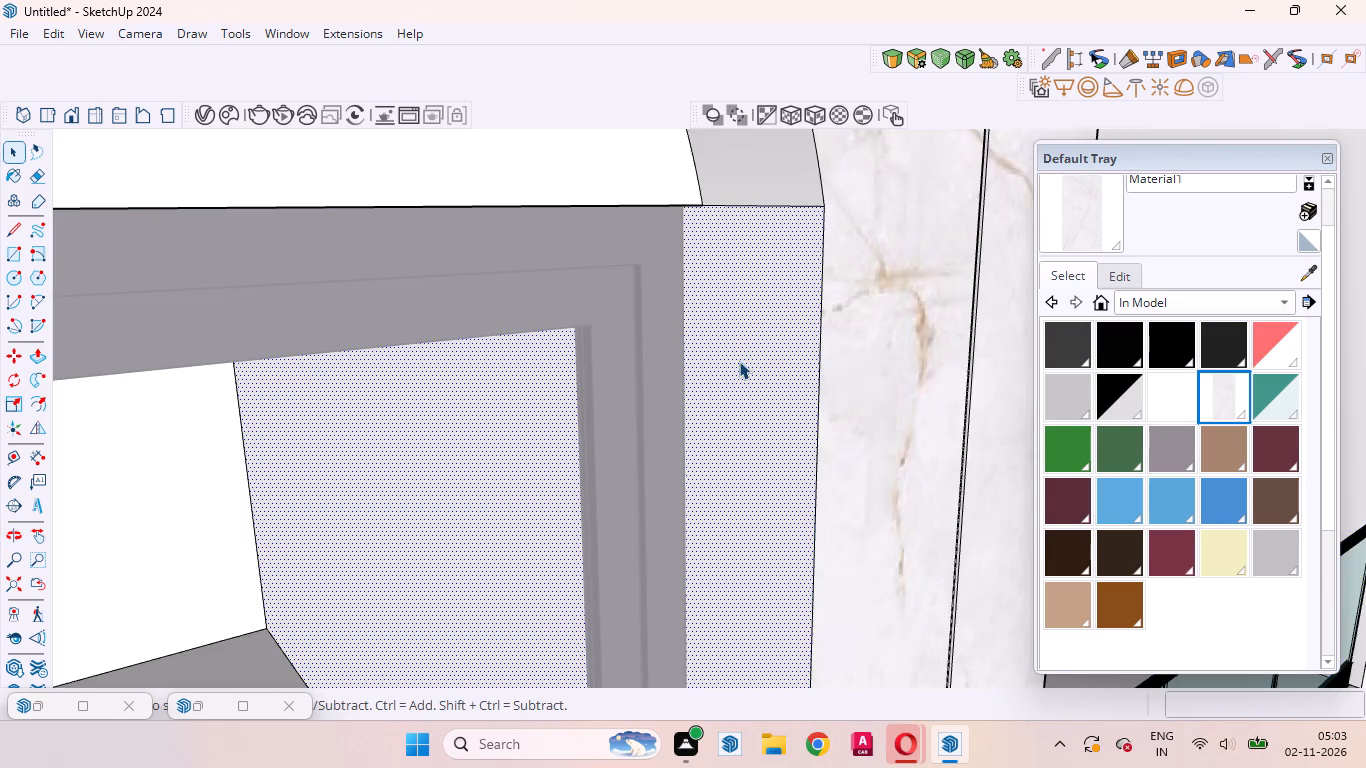
scroll(753, 358, up, 4)
middle_drag(750, 373, 804, 446)
scroll(781, 347, down, 12)
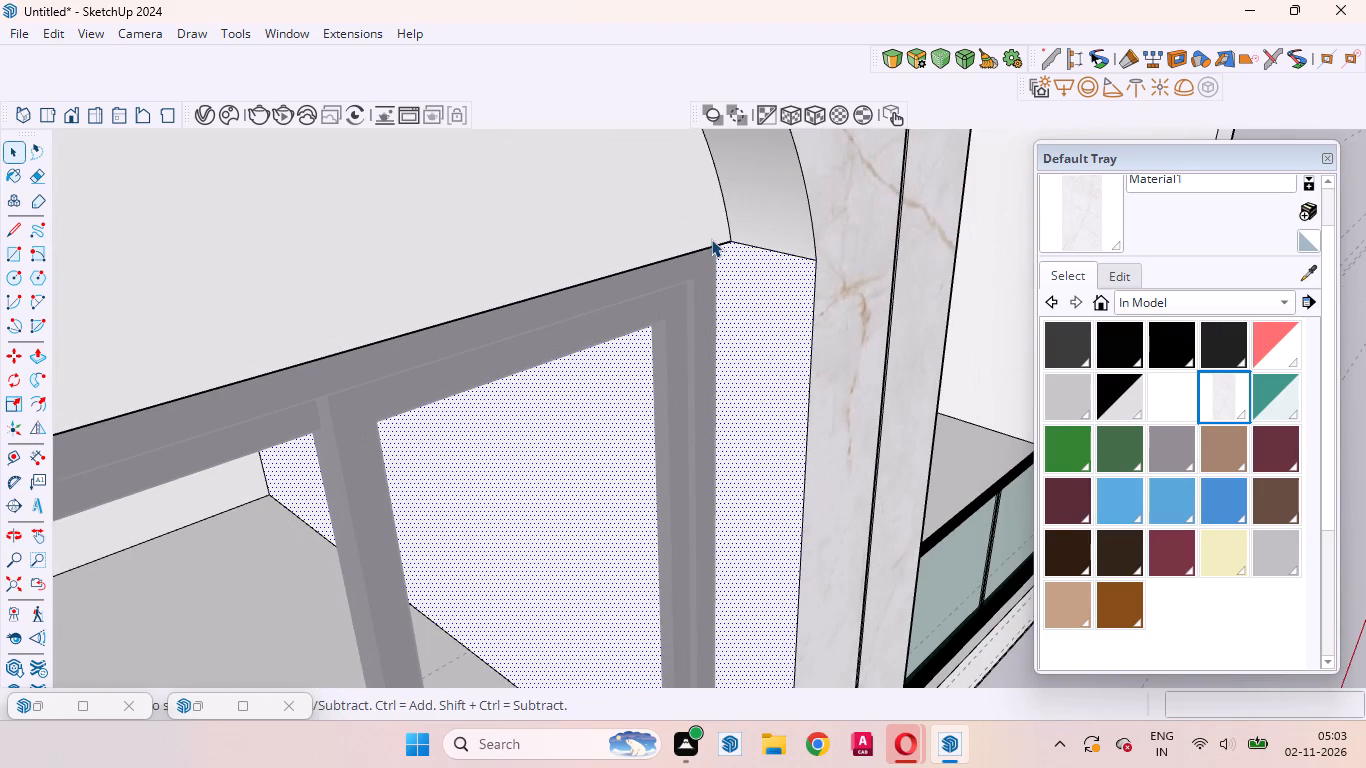
scroll(711, 239, down, 8)
scroll(712, 345, down, 16)
scroll(726, 493, up, 6)
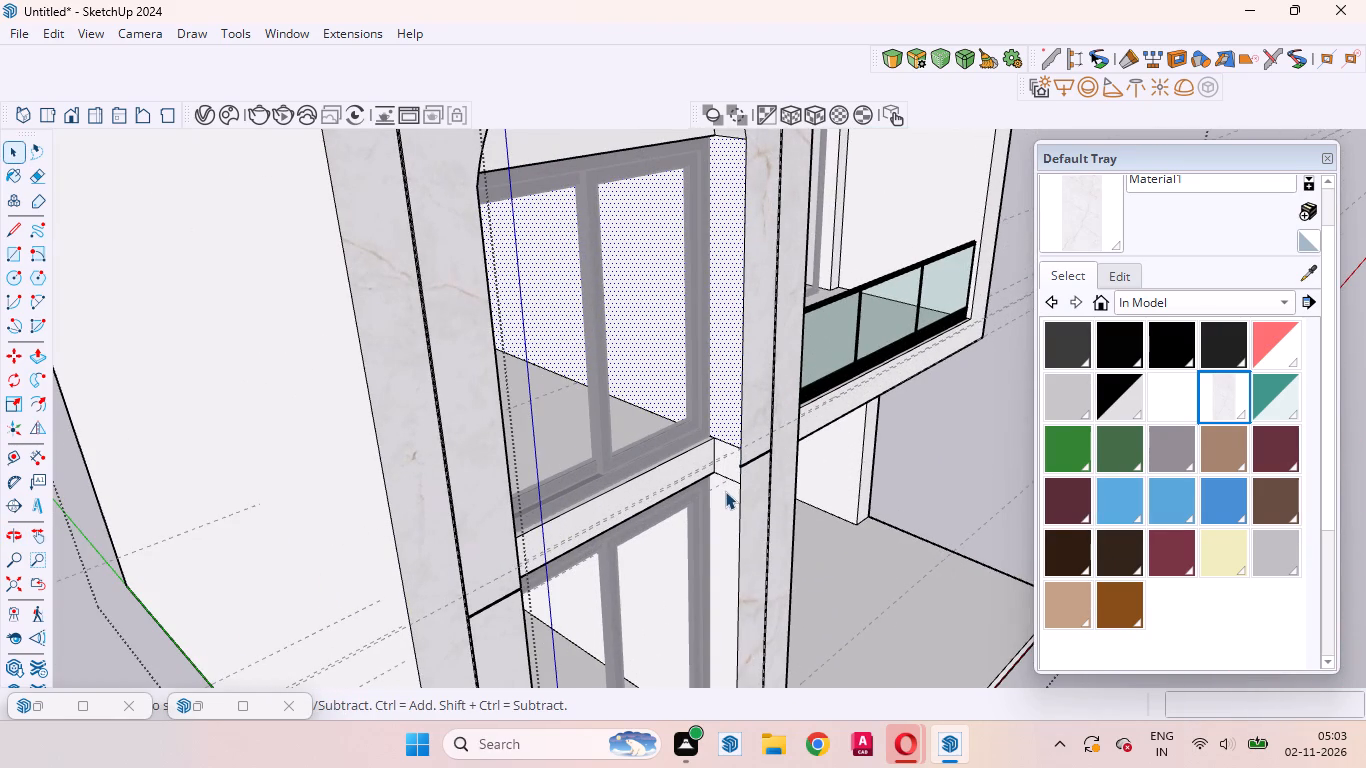
Draw a vertical line about 19' 1 1/2" long on the side reveal, from the arch's inner corner down to the ground-floor slab.
key(semicolon)
key(l)
scroll(806, 610, down, 6)
scroll(730, 407, up, 16)
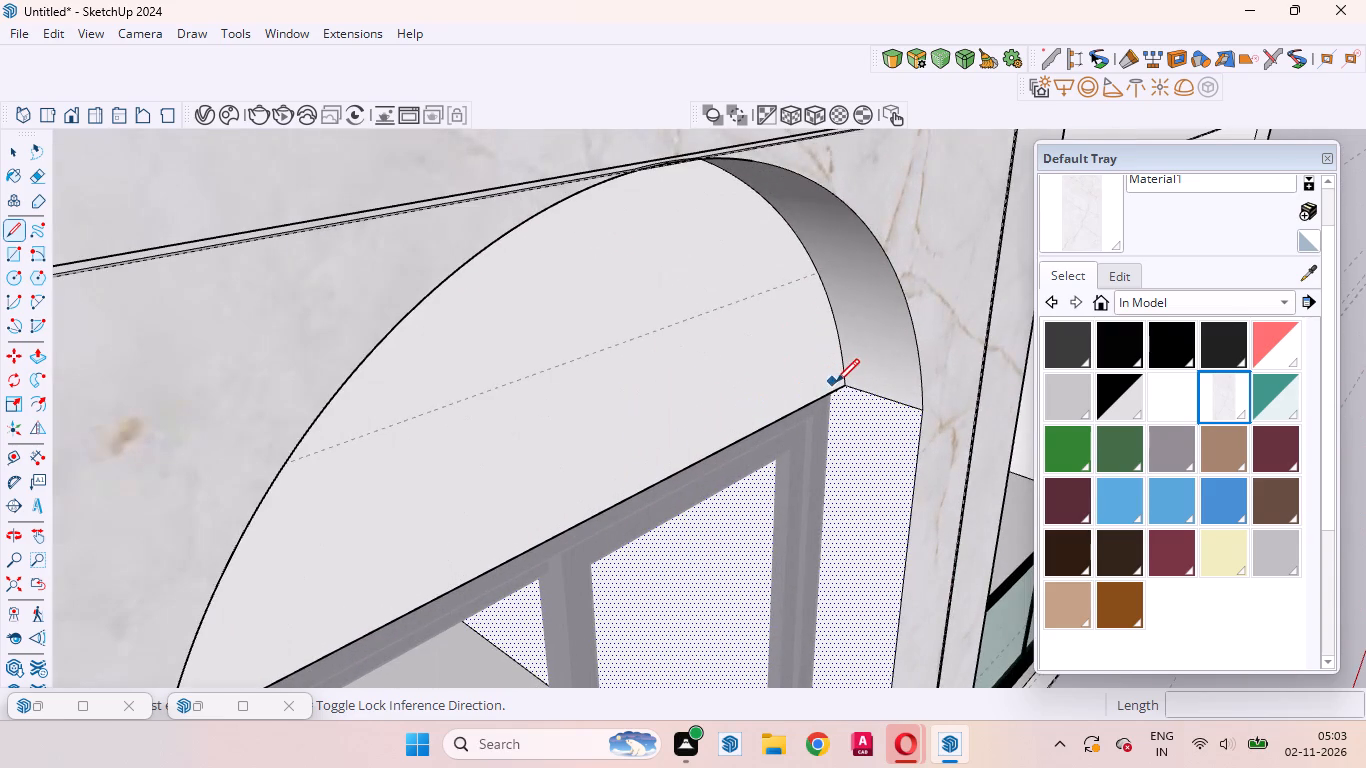
click(843, 387)
scroll(854, 516, down, 14)
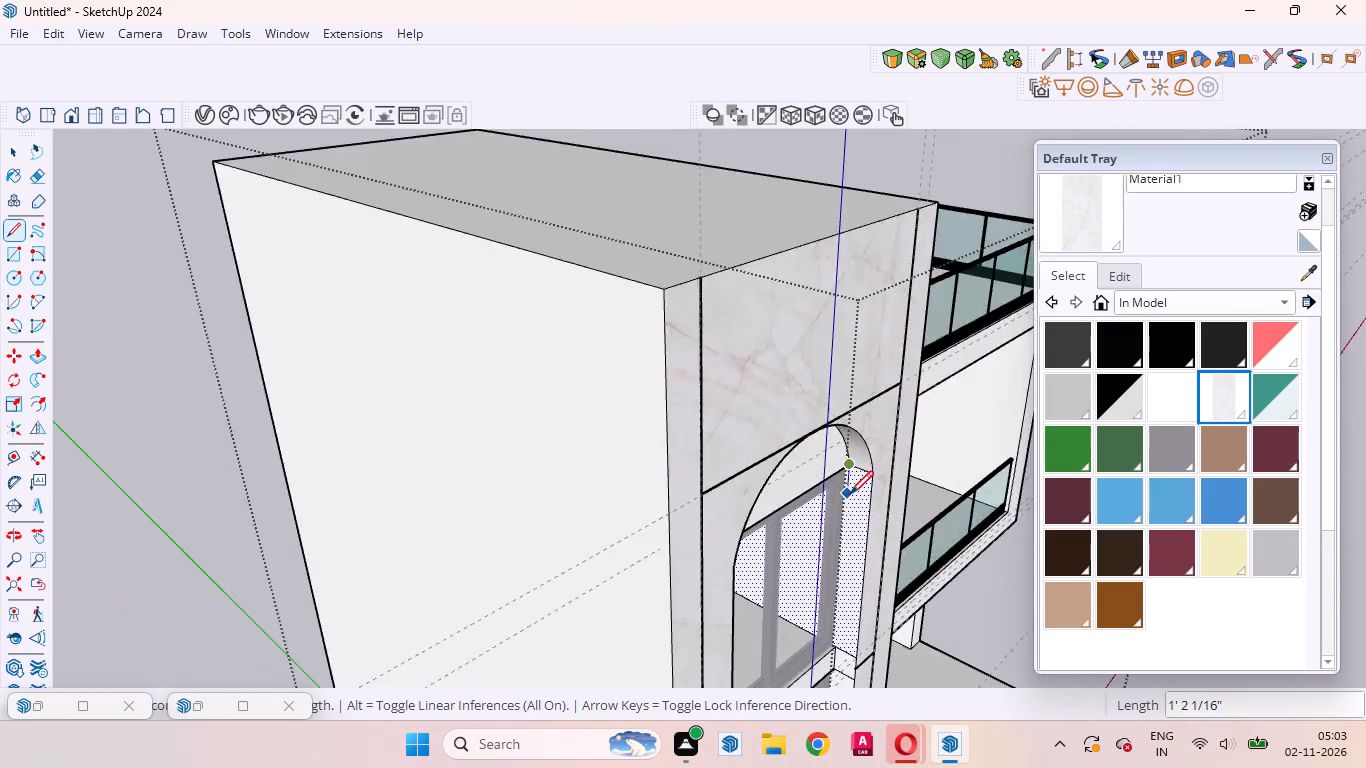
scroll(850, 494, down, 15)
scroll(848, 637, up, 18)
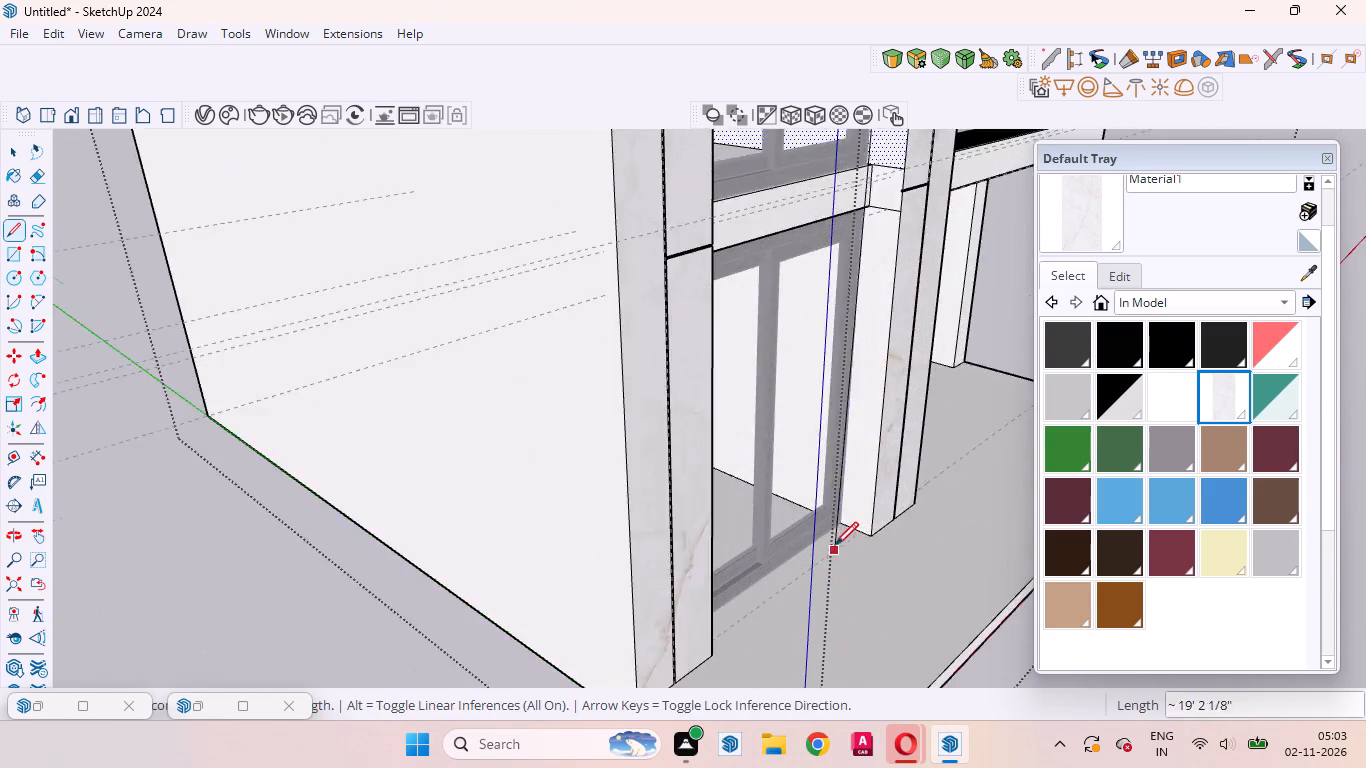
scroll(835, 545, up, 16)
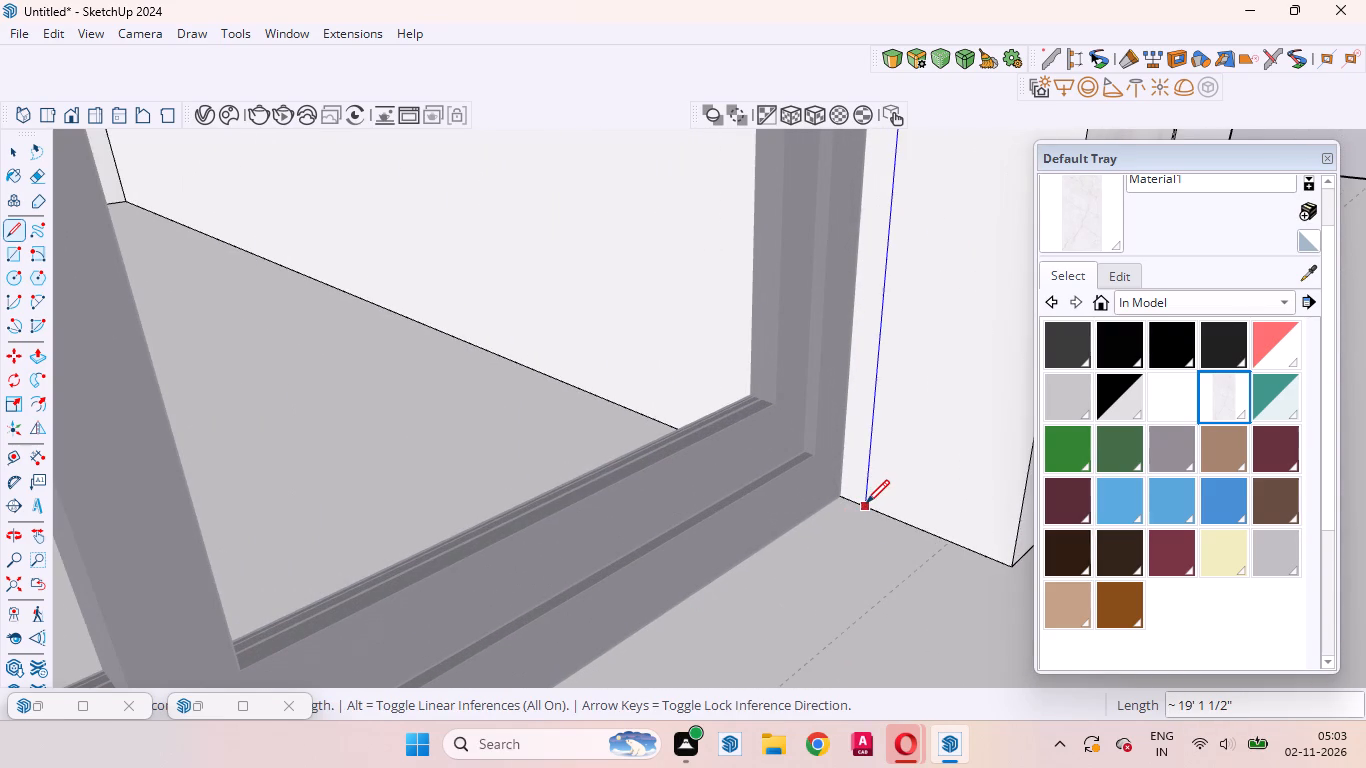
click(866, 503)
Erase the two short horizontal edges crossing the side reveal at the top and bottom of the white floor band.
key(space)
click(922, 457)
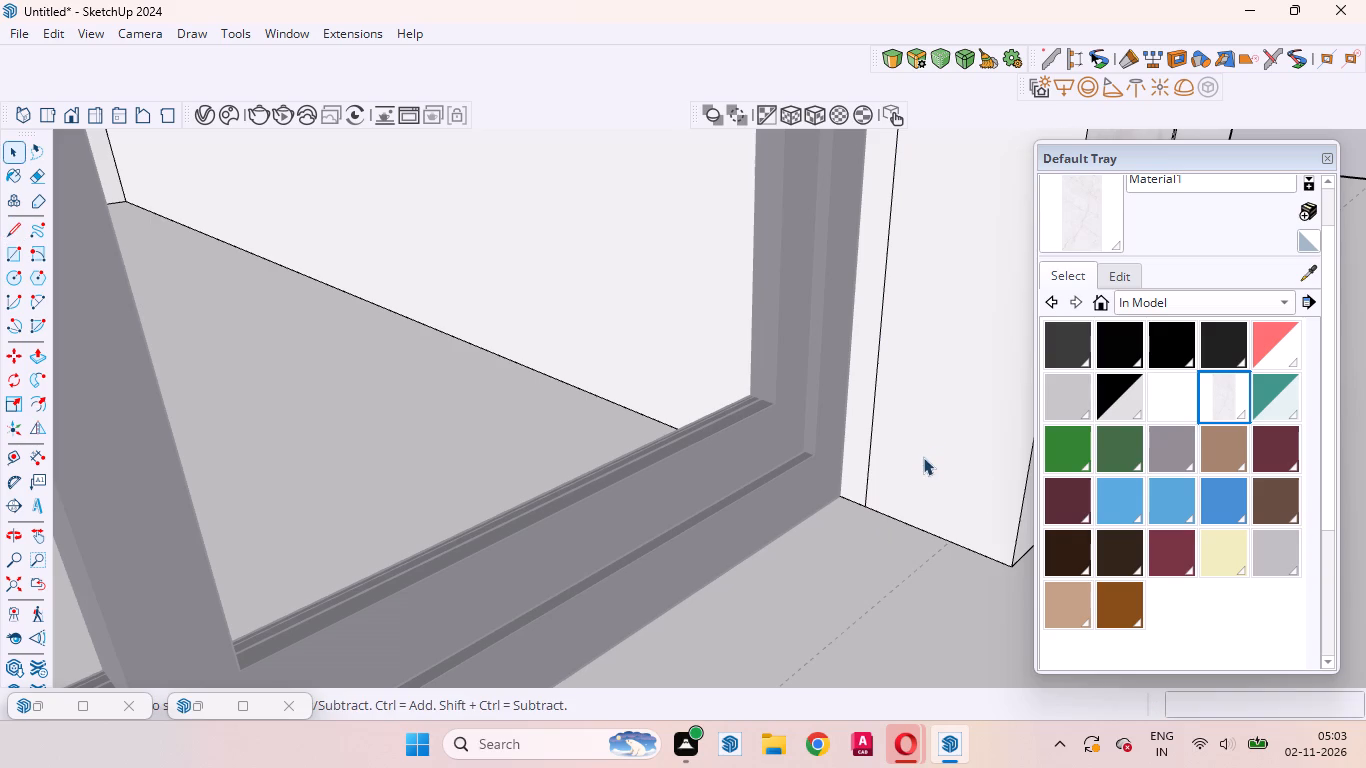
scroll(713, 583, down, 20)
scroll(713, 583, down, 3)
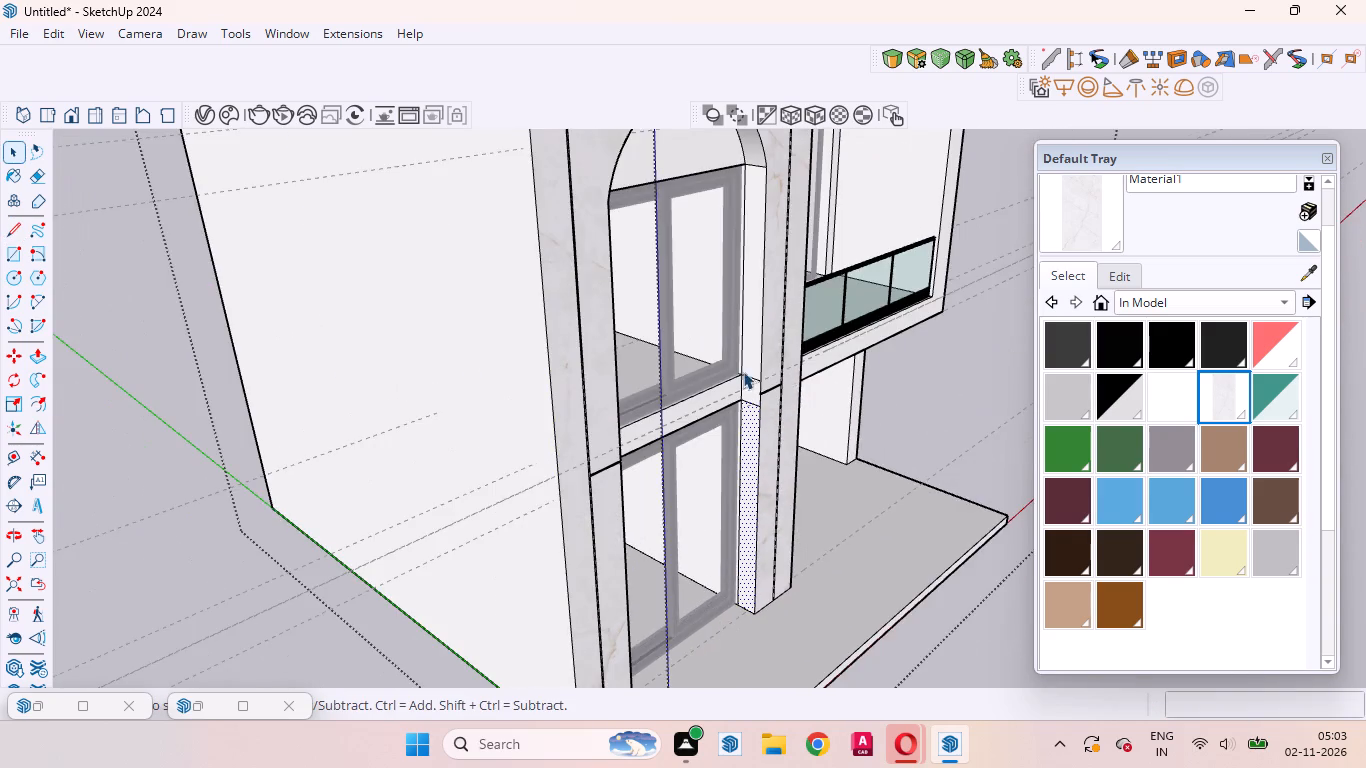
scroll(743, 371, up, 10)
click(758, 385)
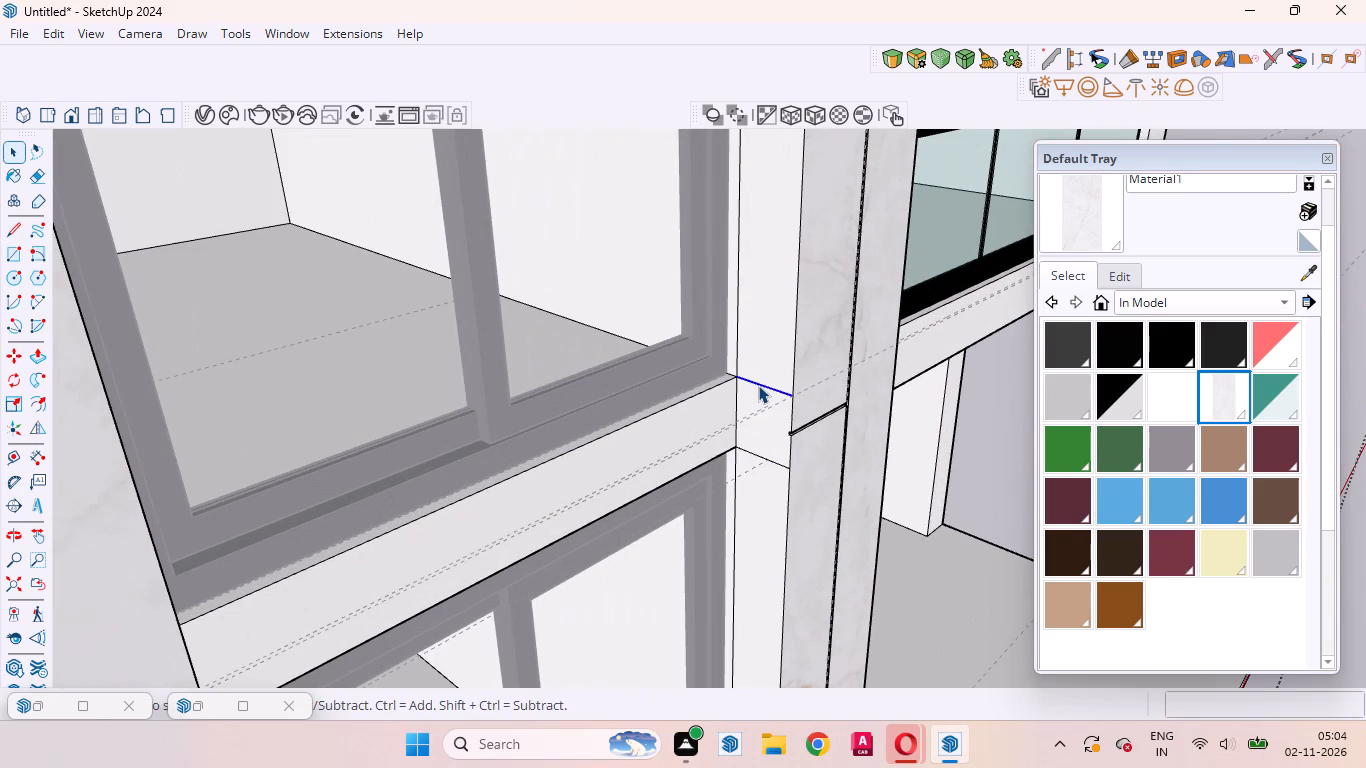
key(Delete)
click(767, 461)
key(Delete)
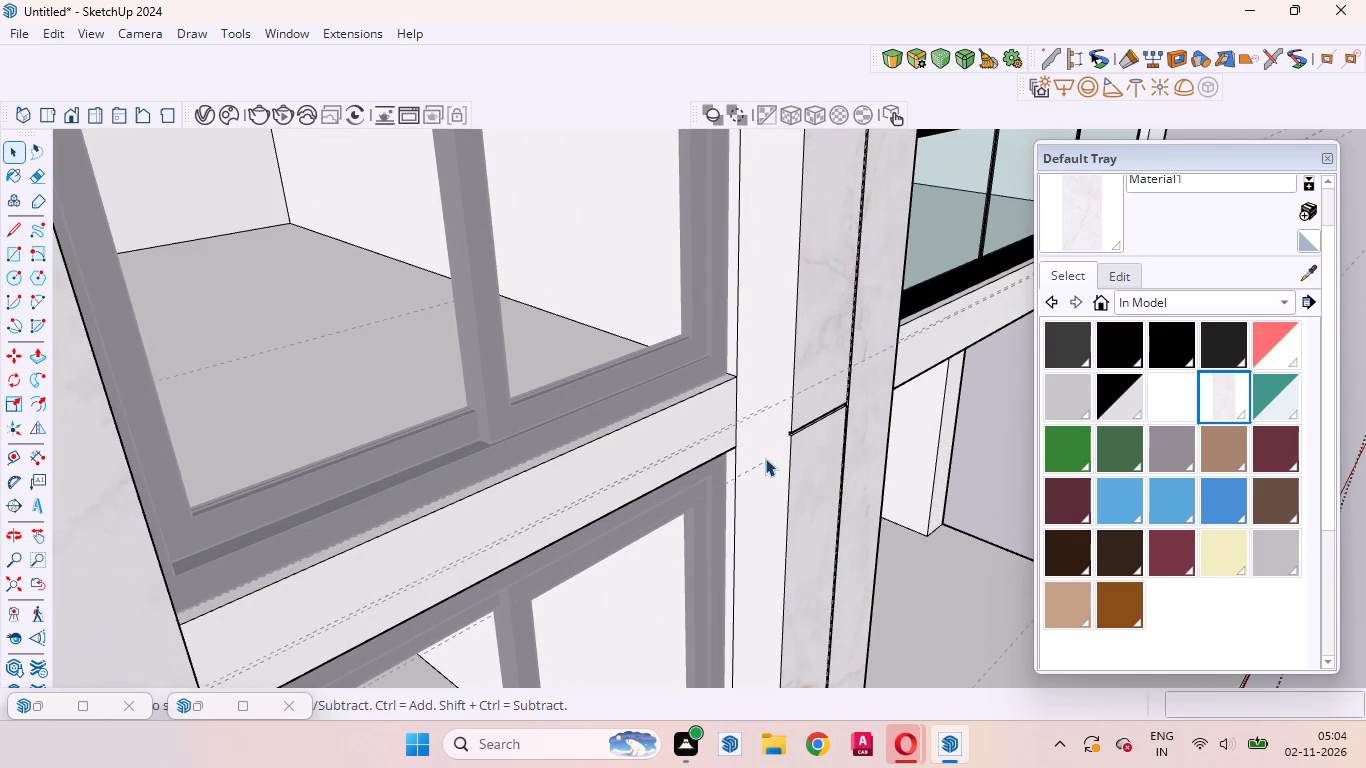
Paint the front strip of that side reveal and the arch's underside with the white marble material.
scroll(763, 539, down, 12)
scroll(770, 372, up, 5)
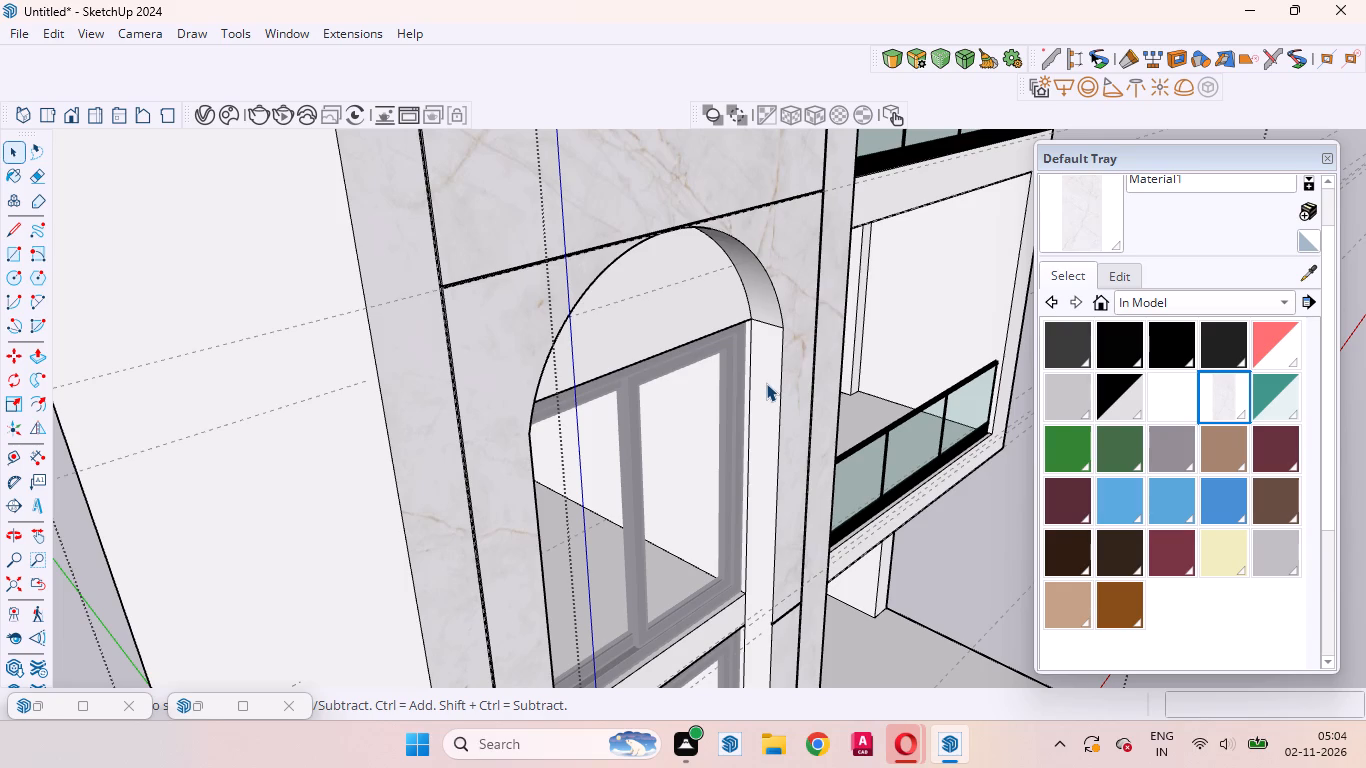
click(766, 383)
click(1091, 223)
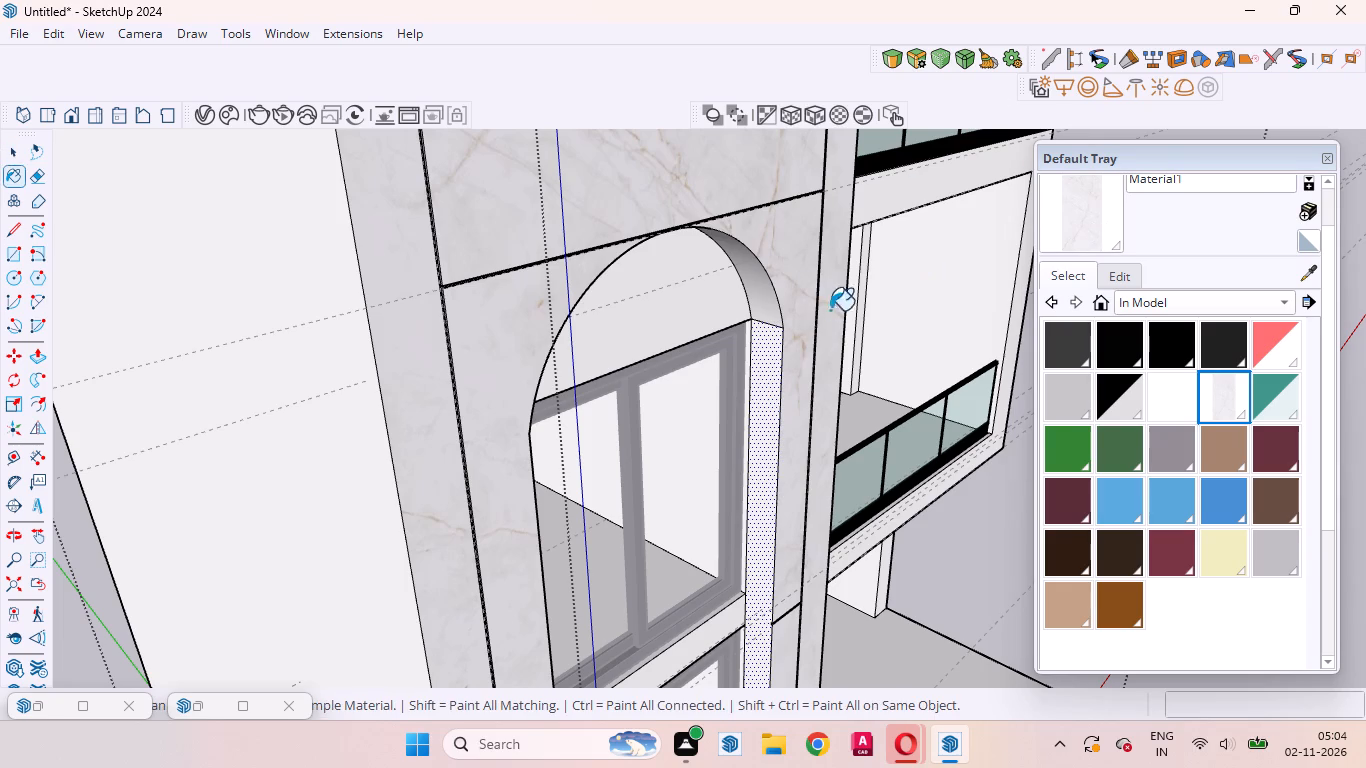
click(774, 387)
click(774, 311)
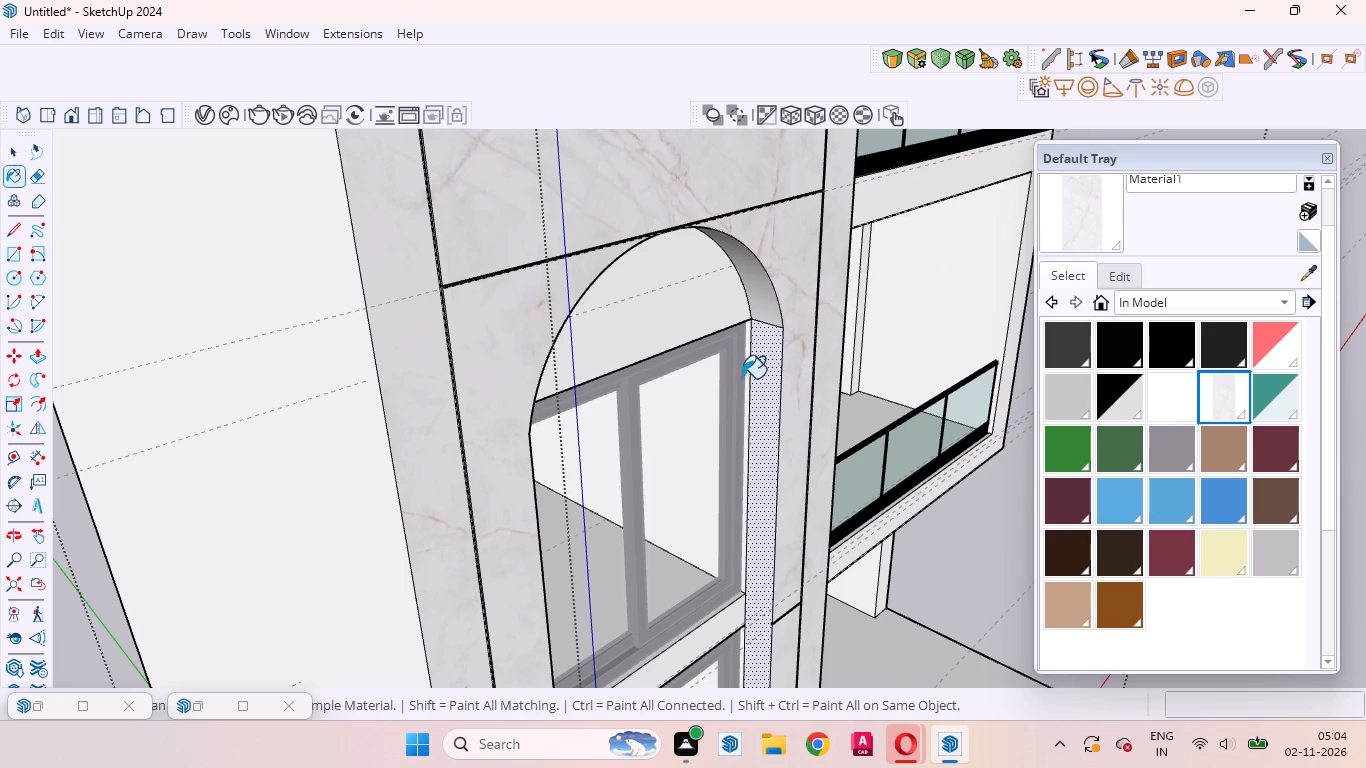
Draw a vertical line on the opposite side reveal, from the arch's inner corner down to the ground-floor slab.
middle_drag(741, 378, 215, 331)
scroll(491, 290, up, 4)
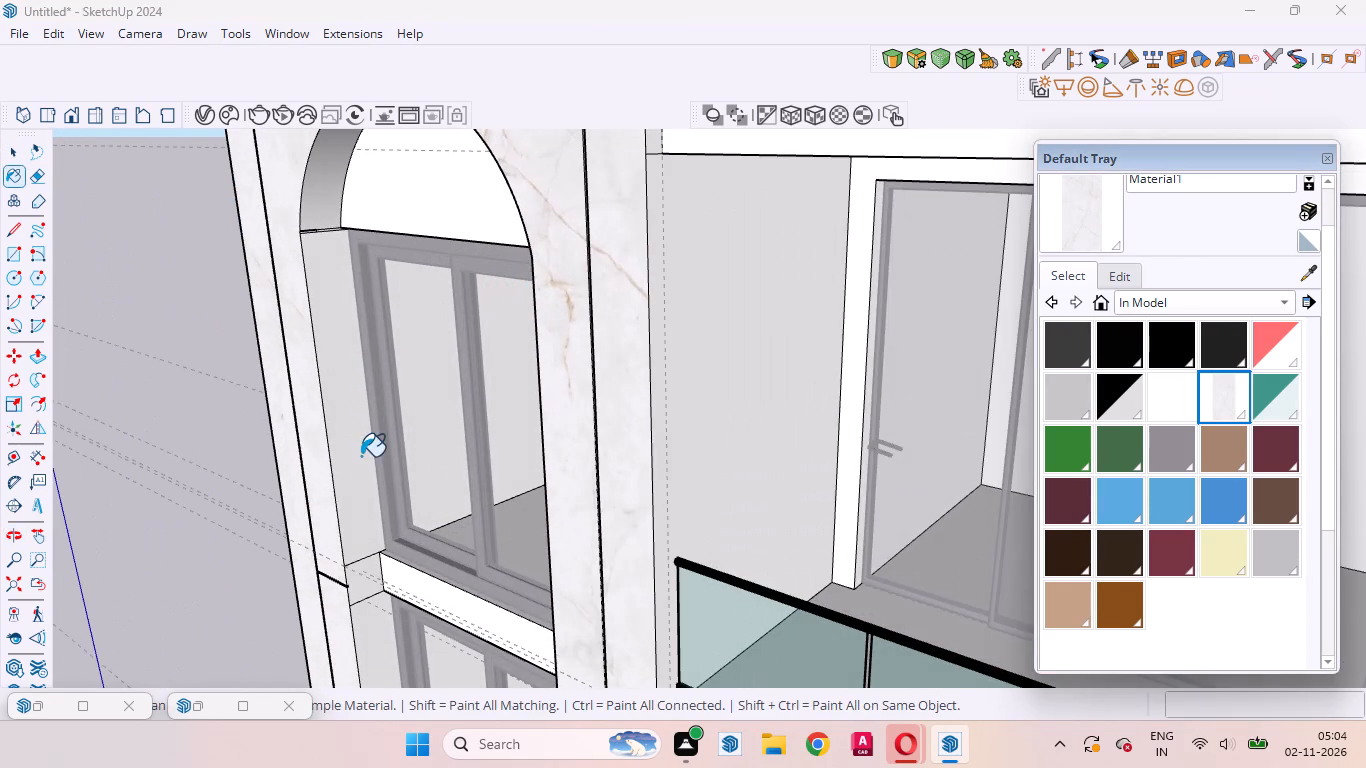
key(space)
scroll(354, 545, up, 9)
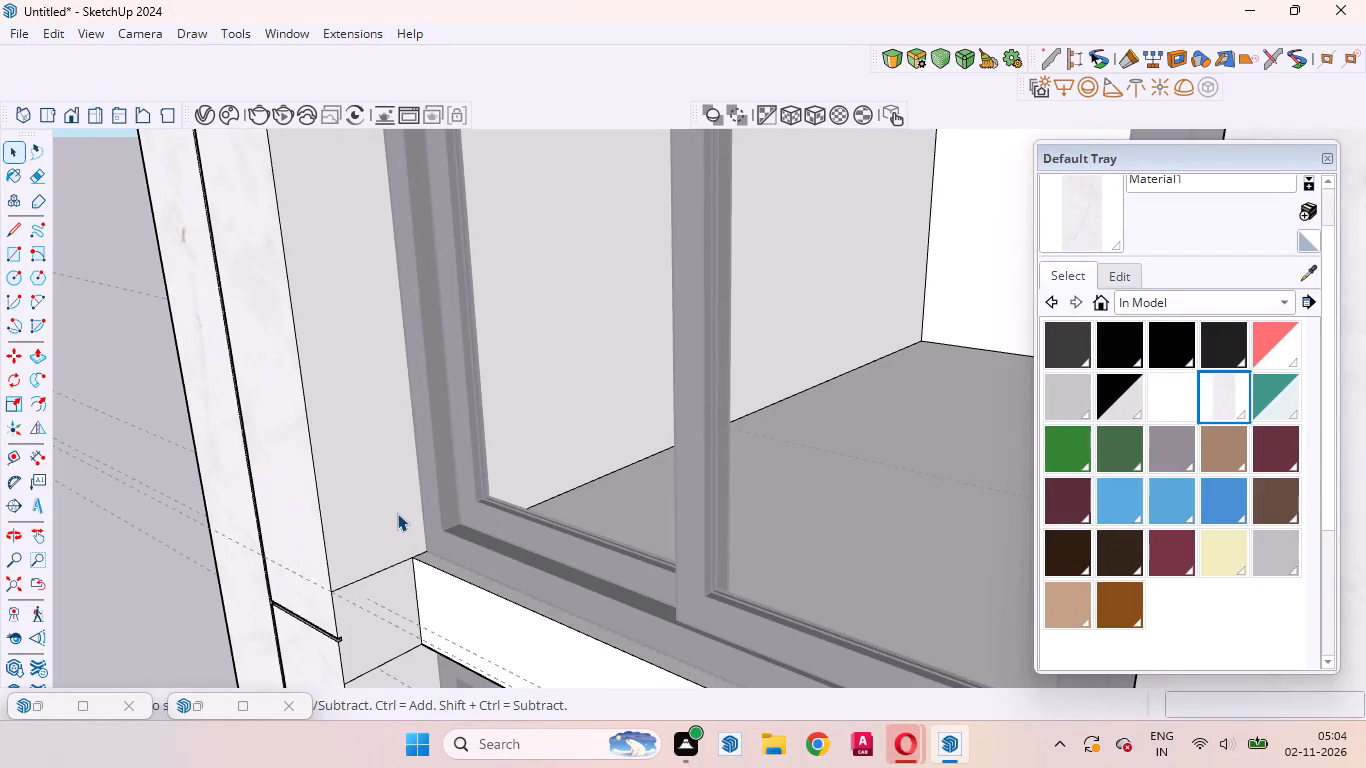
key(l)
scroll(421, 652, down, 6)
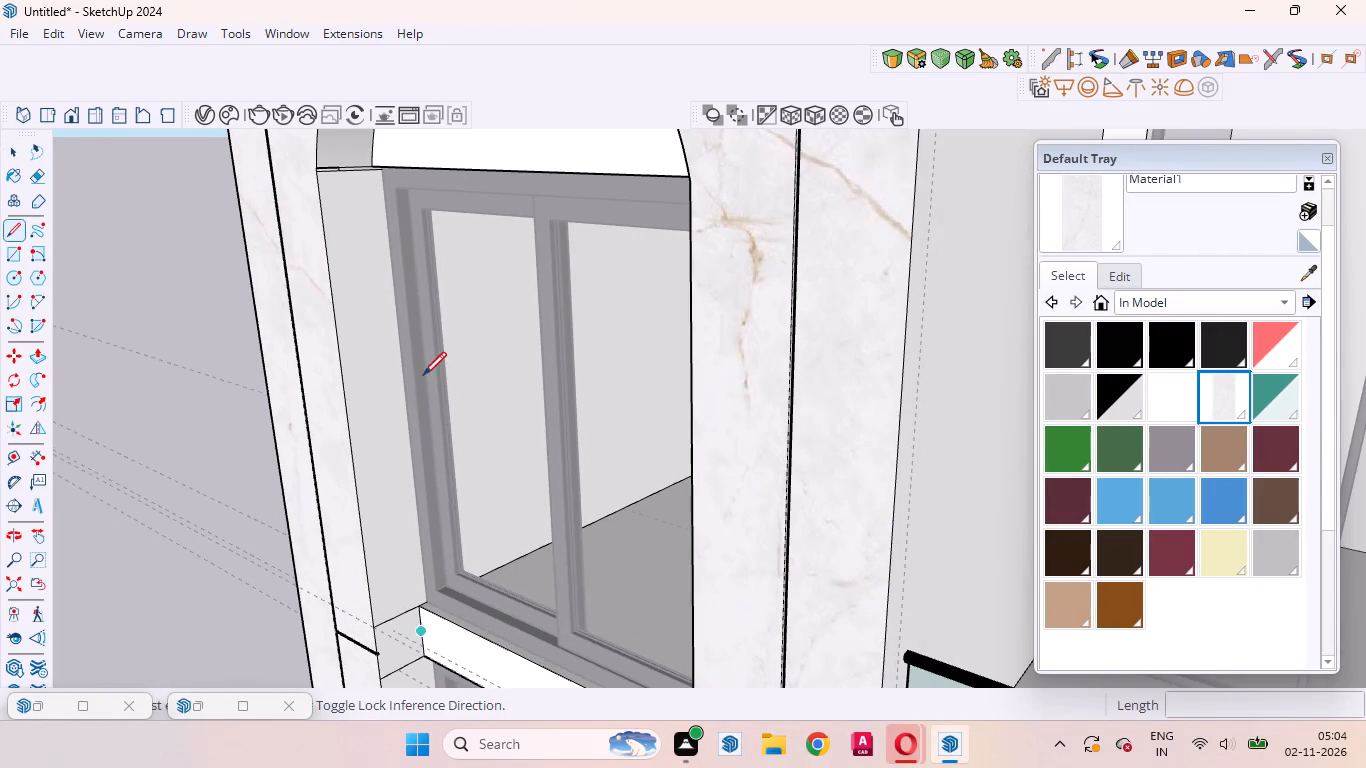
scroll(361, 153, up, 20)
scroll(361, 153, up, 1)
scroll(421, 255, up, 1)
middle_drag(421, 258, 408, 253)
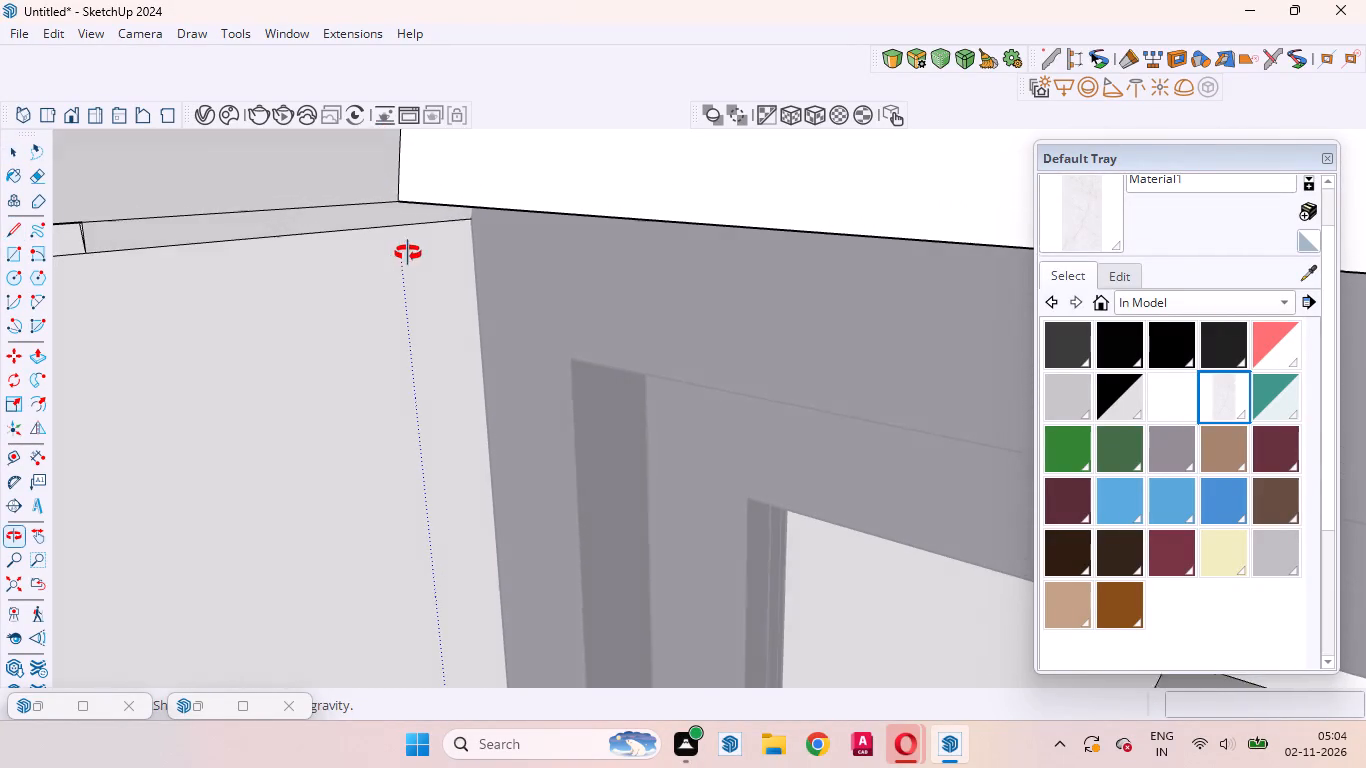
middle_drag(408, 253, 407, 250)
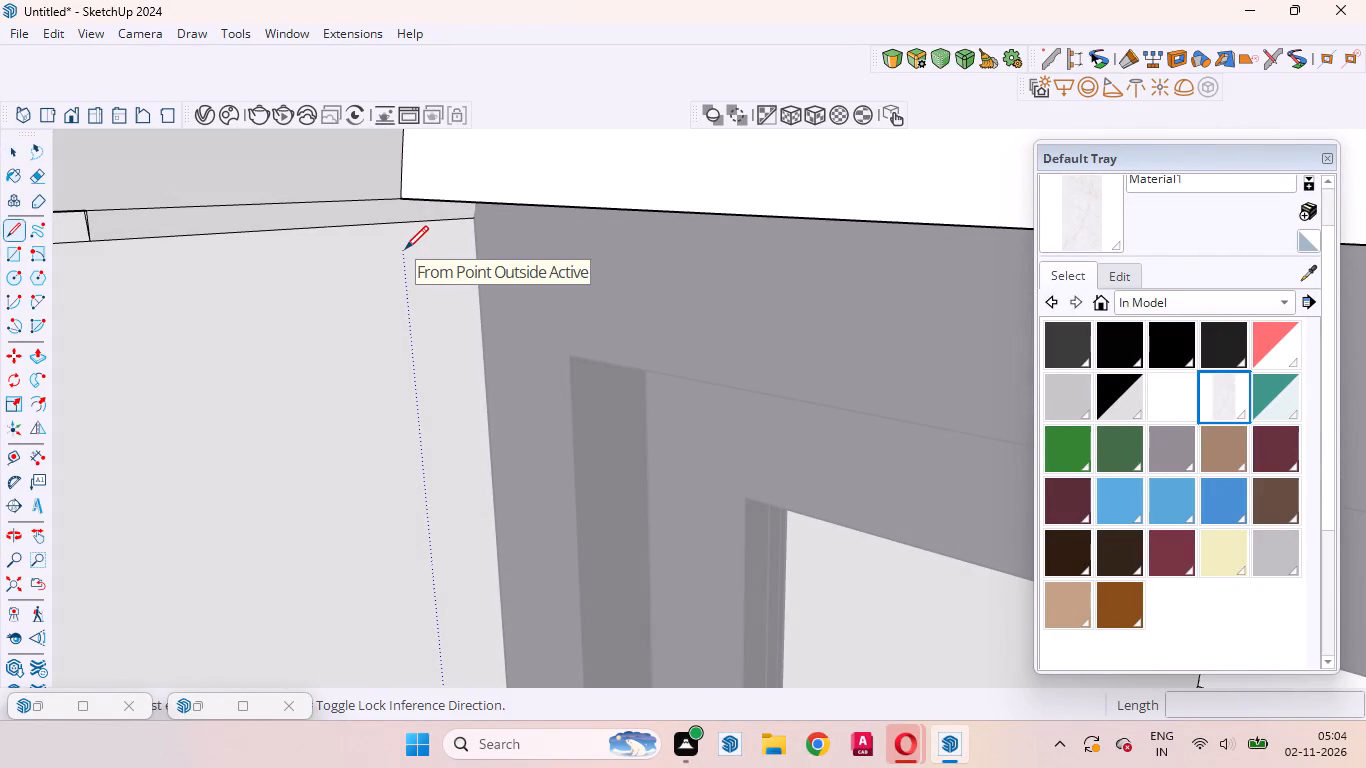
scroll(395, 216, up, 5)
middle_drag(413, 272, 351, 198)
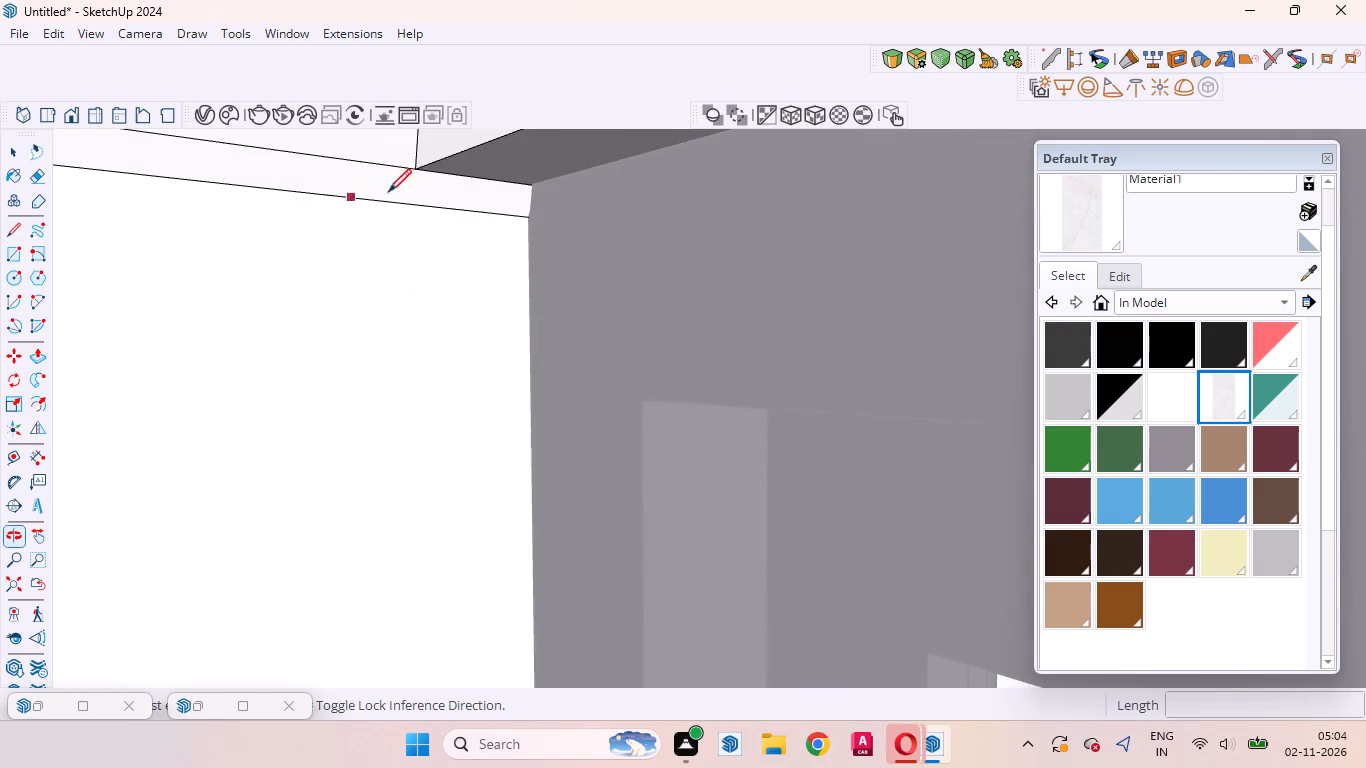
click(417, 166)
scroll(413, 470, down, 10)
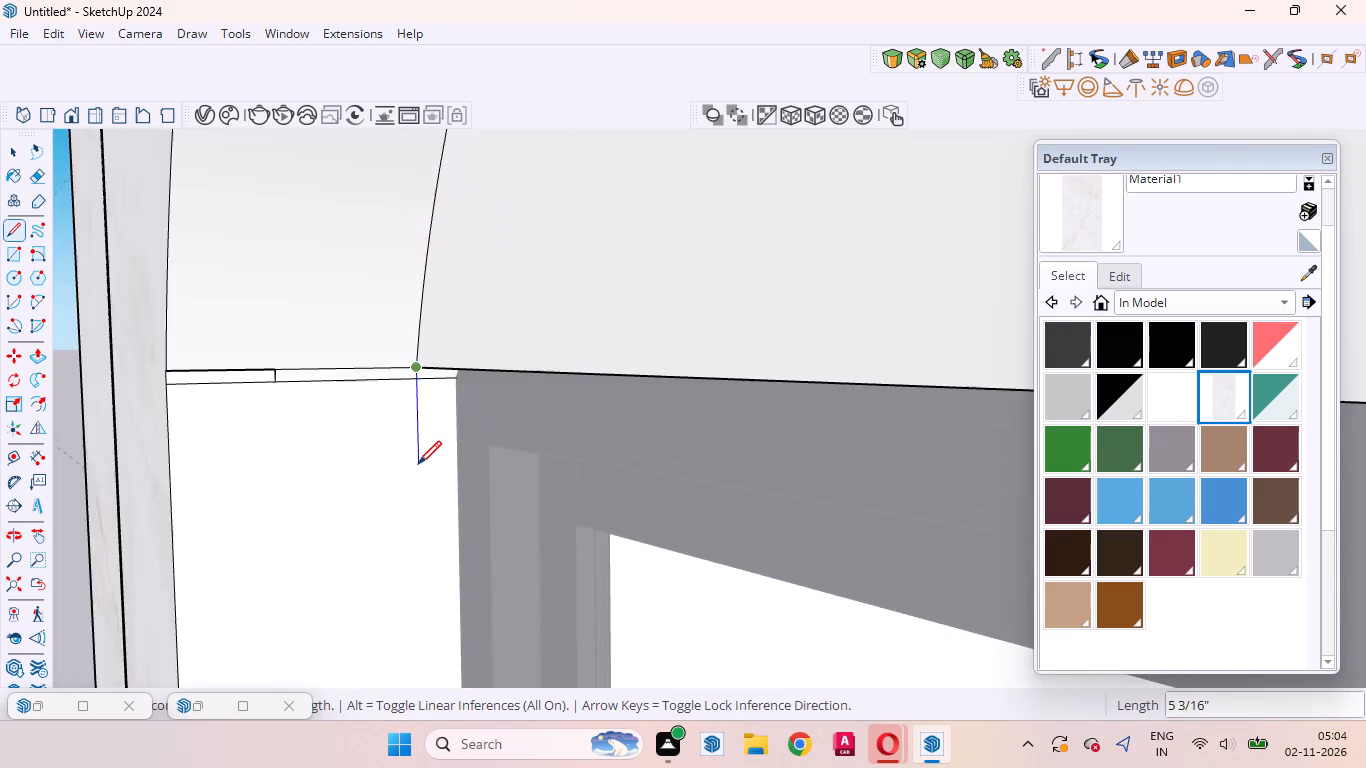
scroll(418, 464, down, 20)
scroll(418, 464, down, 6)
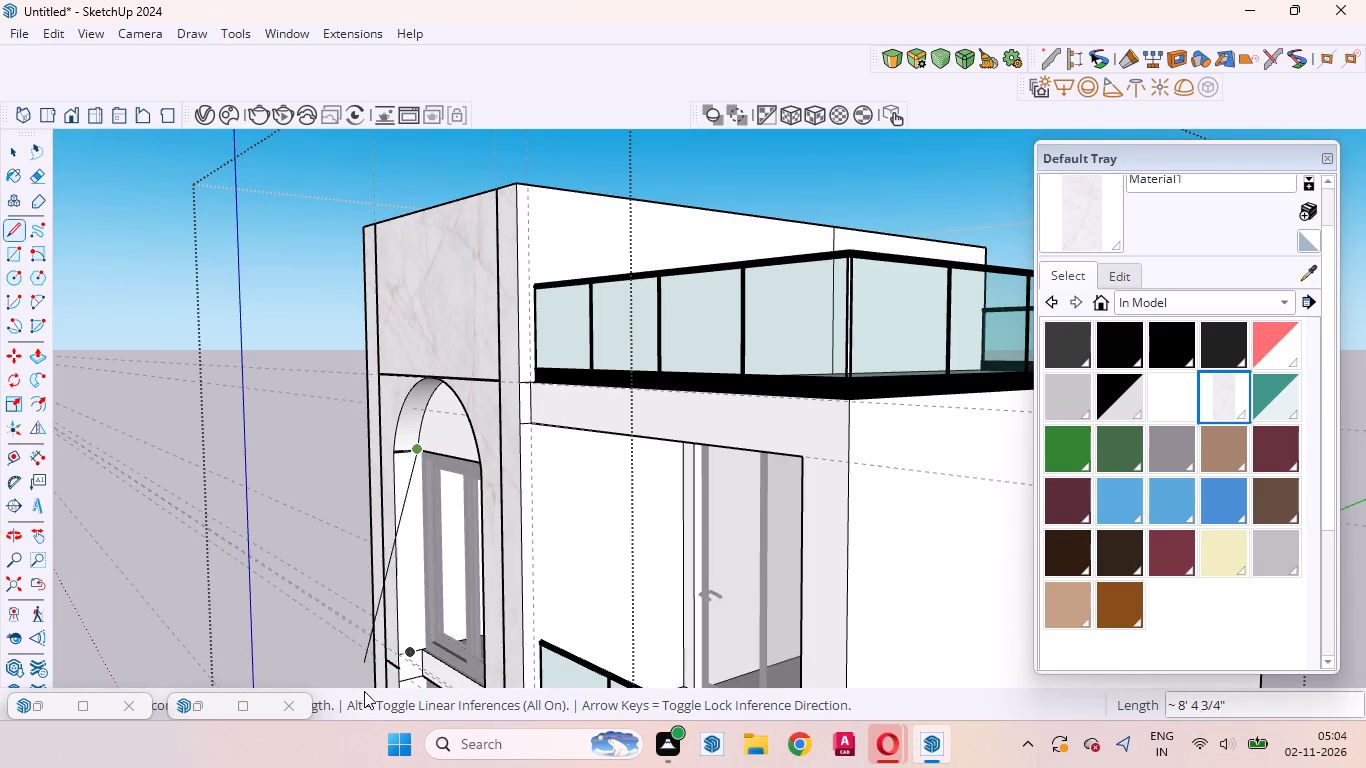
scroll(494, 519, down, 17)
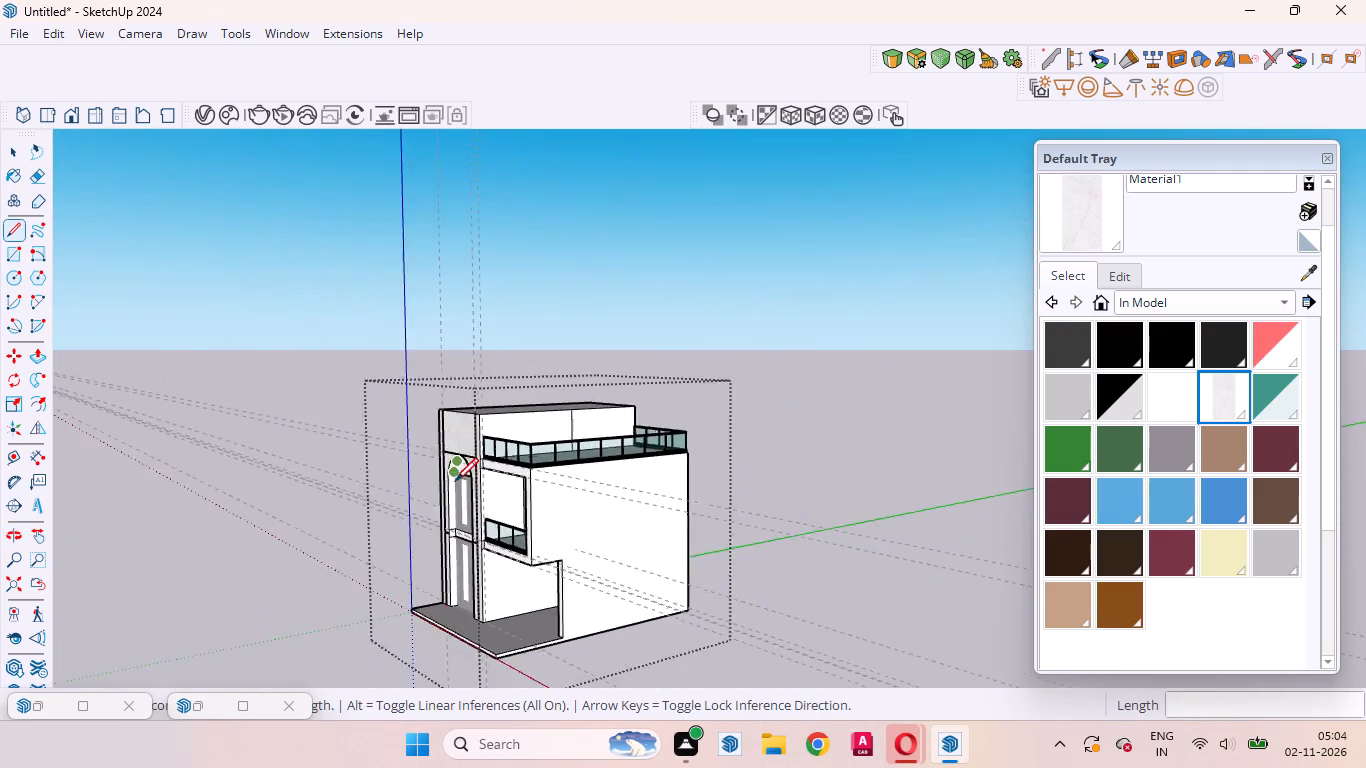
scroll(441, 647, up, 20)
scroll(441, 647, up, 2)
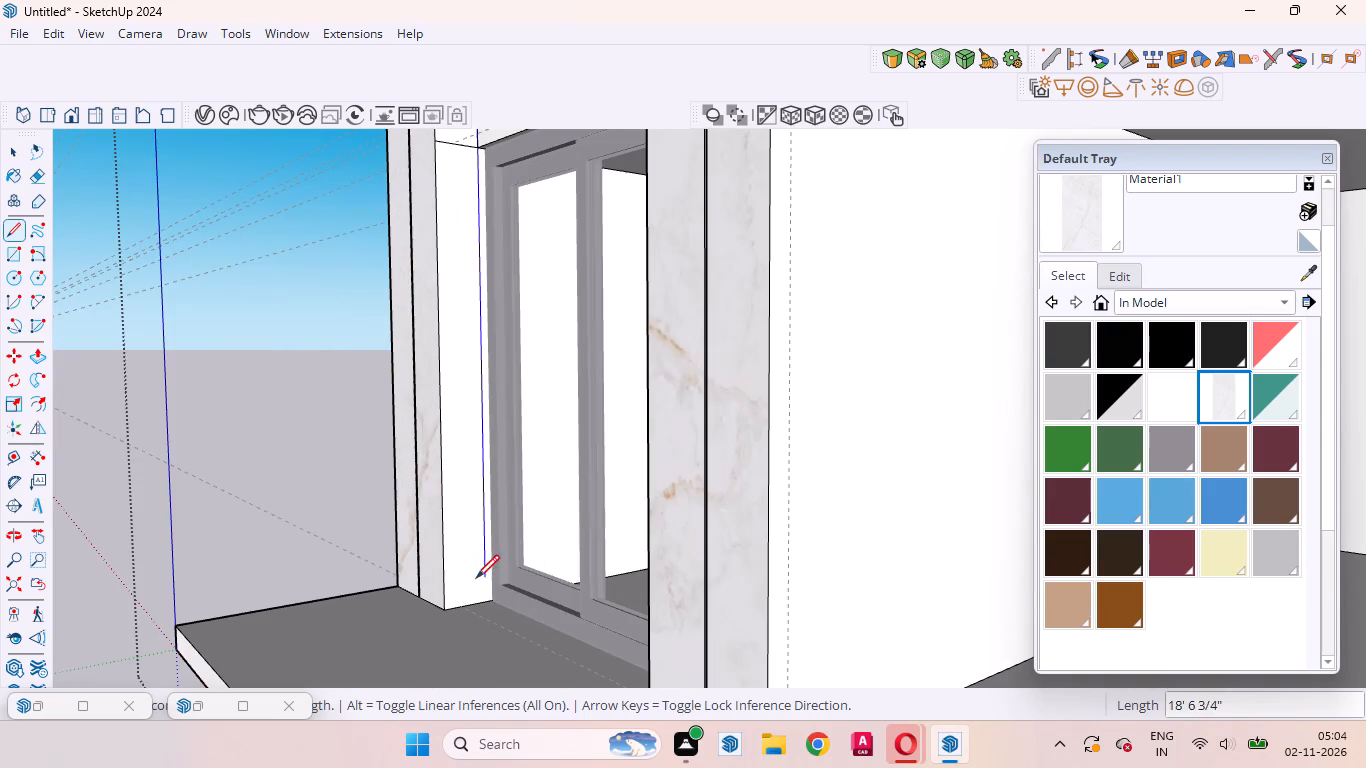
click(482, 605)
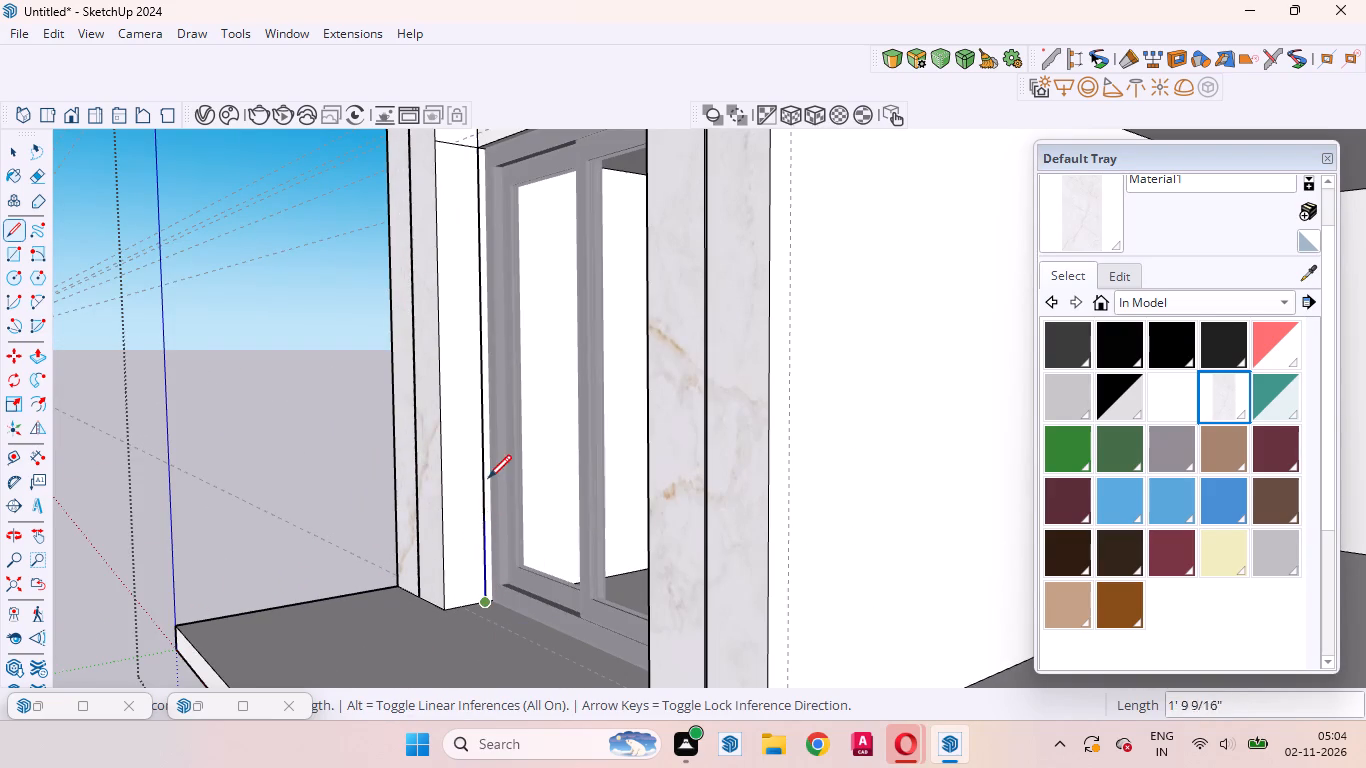
Examine the opposite reveal's faces and corners where the new vertical line passes the white floor band and lower window.
key(space)
click(467, 470)
scroll(520, 660, down, 5)
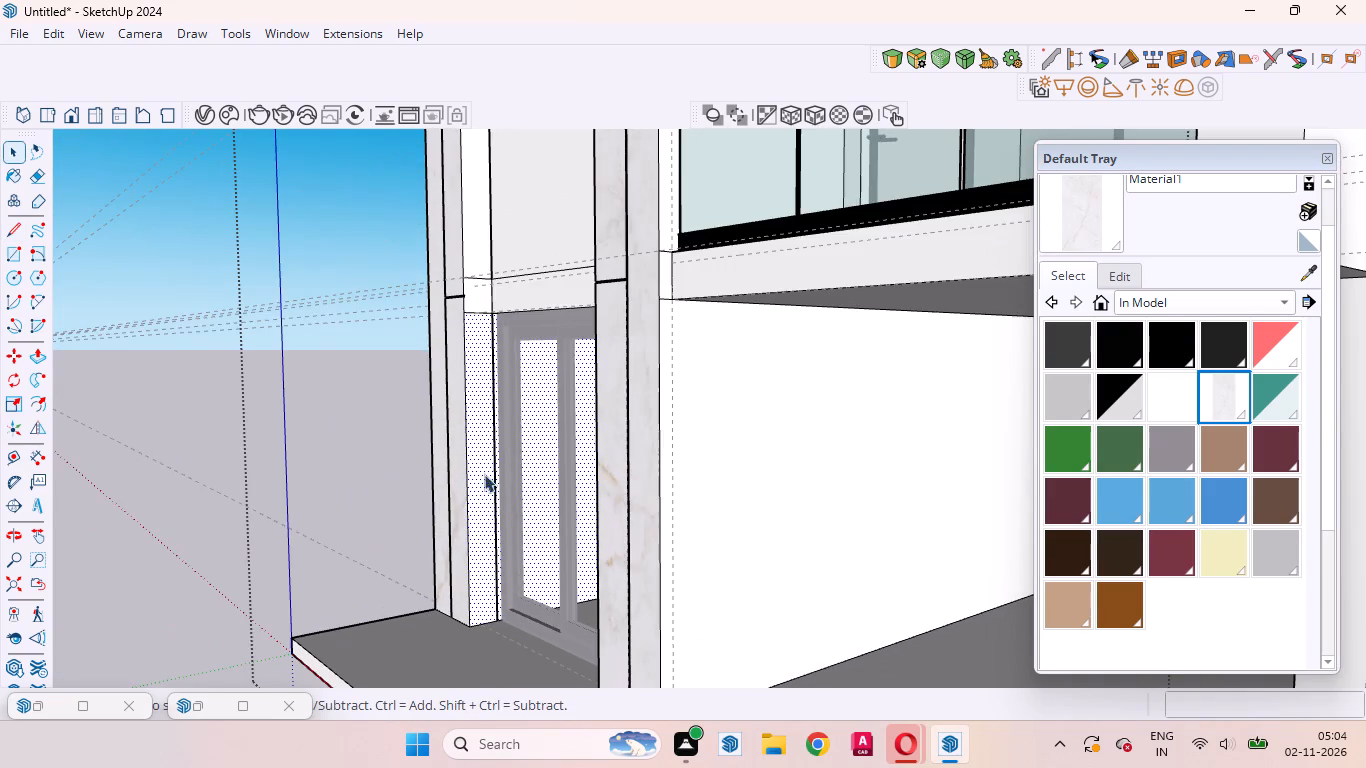
scroll(492, 257, up, 20)
scroll(492, 257, up, 2)
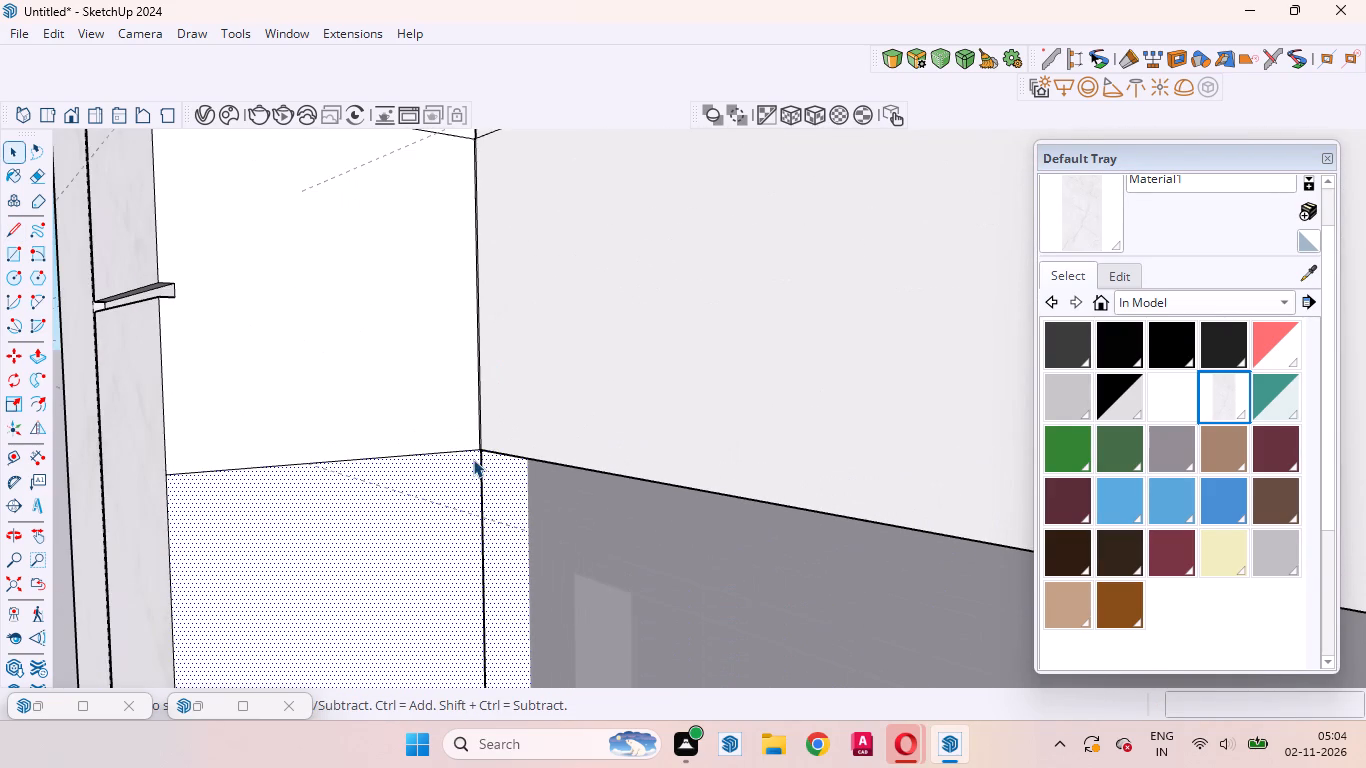
middle_drag(474, 460, 514, 525)
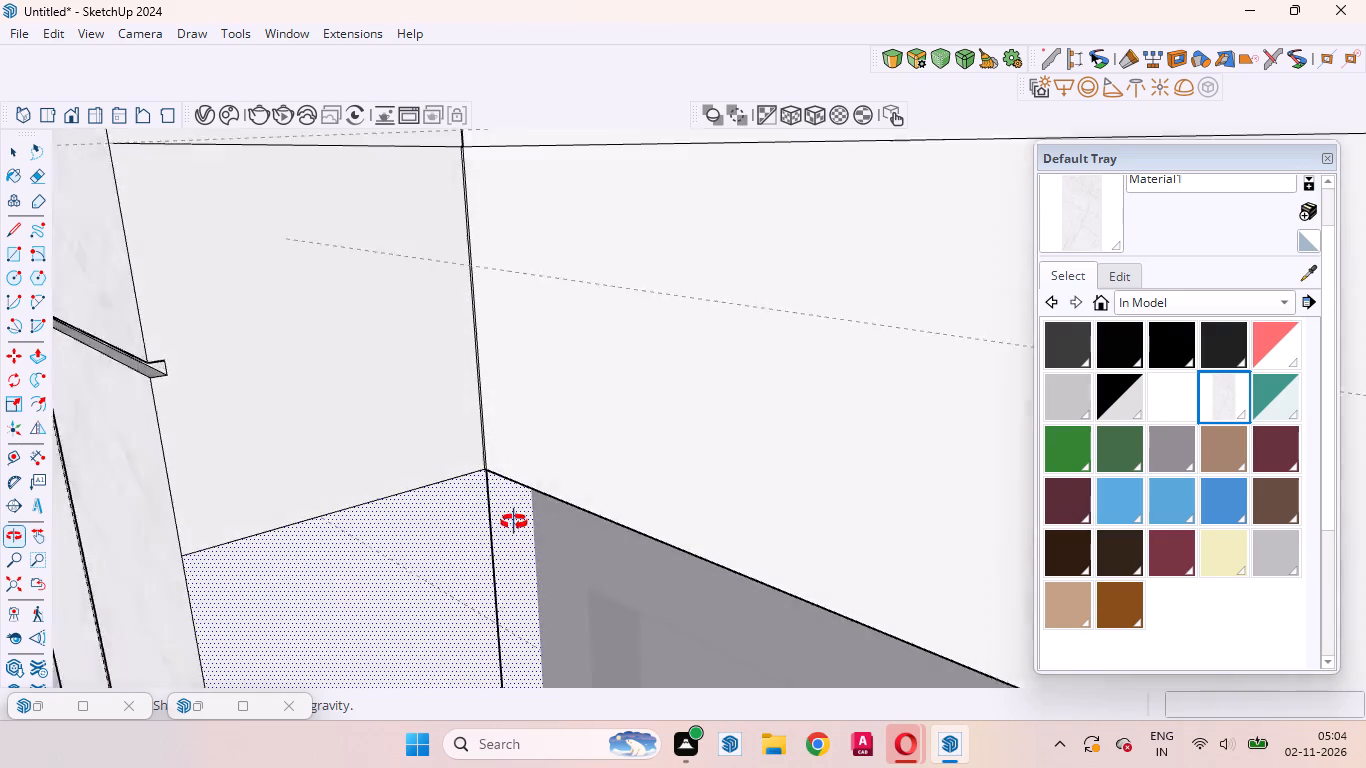
scroll(503, 457, up, 20)
scroll(503, 457, up, 5)
middle_drag(451, 501, 646, 465)
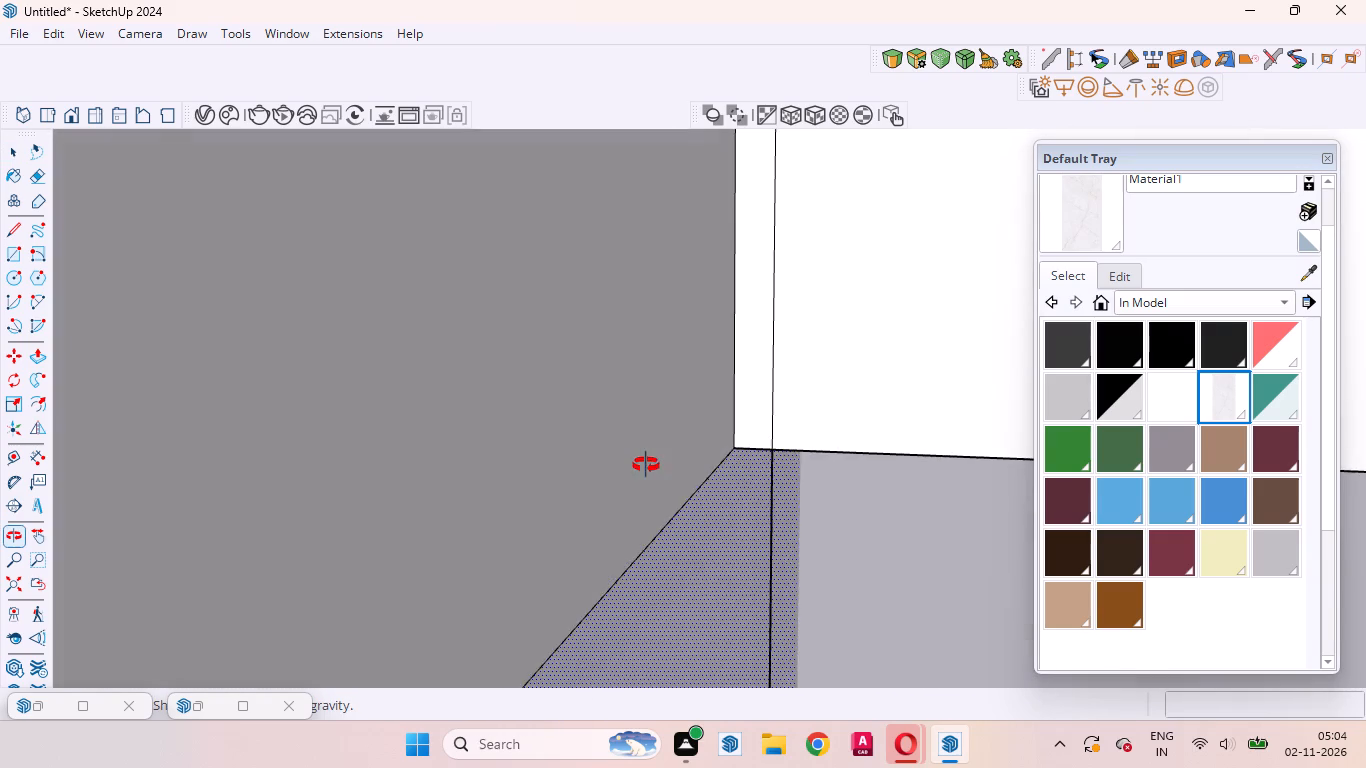
middle_drag(646, 465, 515, 463)
click(413, 383)
scroll(545, 471, down, 4)
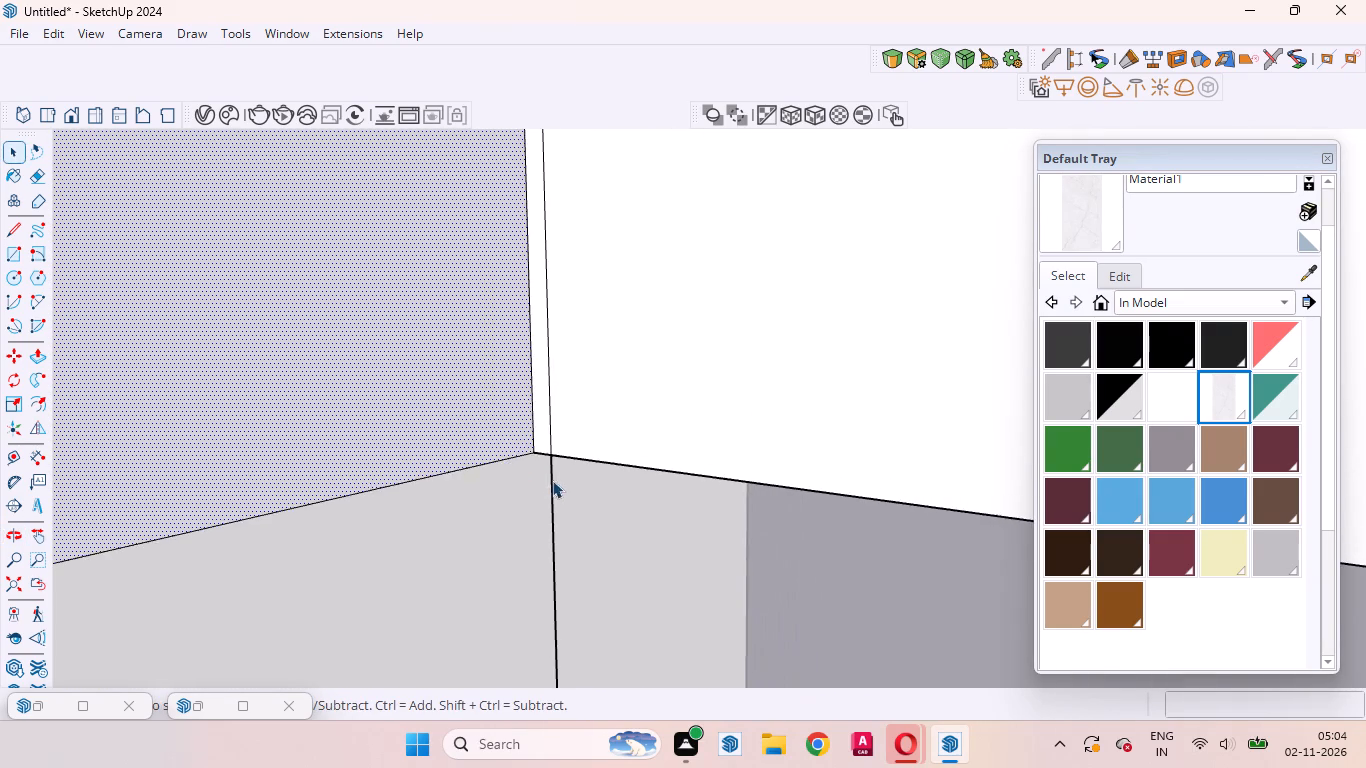
scroll(552, 480, down, 20)
scroll(552, 480, down, 11)
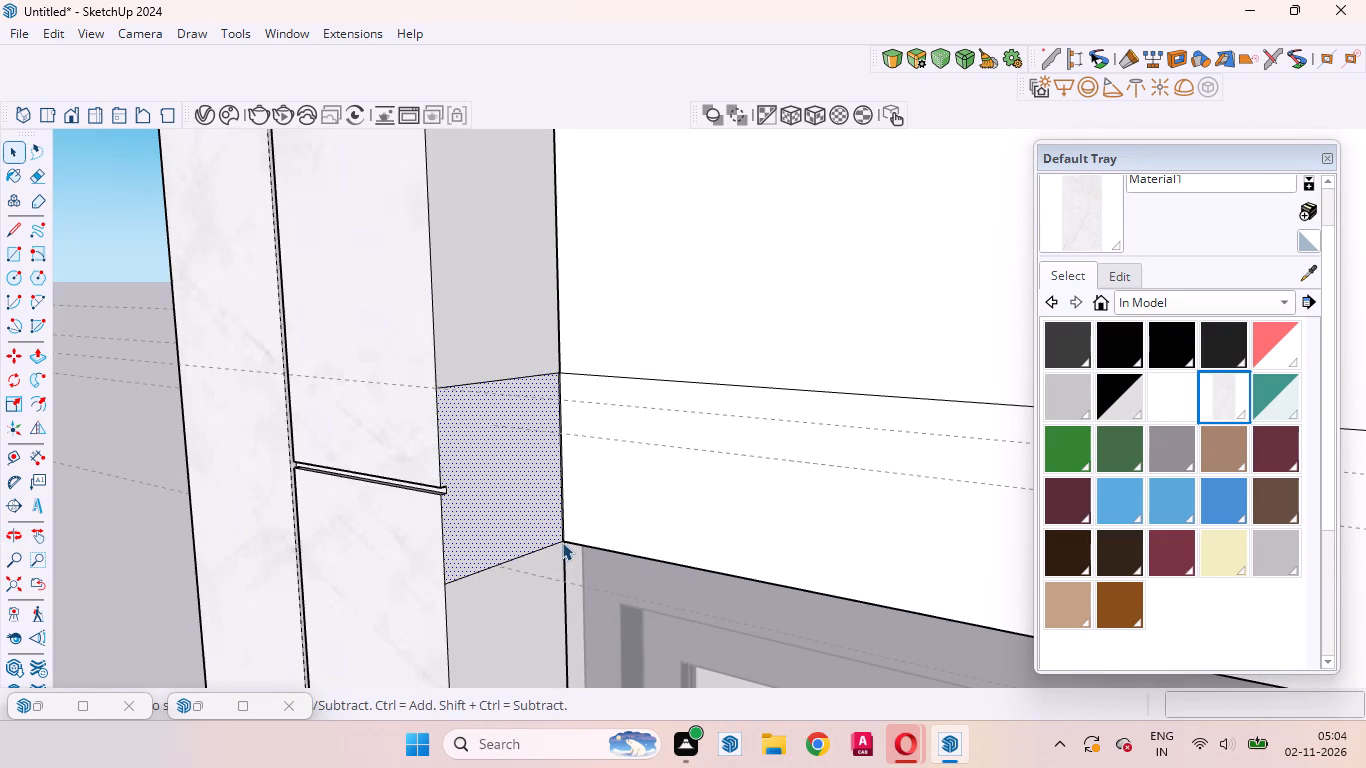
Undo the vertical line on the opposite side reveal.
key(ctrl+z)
Examine the corner where the opposite side reveal meets the end of the white floor band.
scroll(562, 524, down, 3)
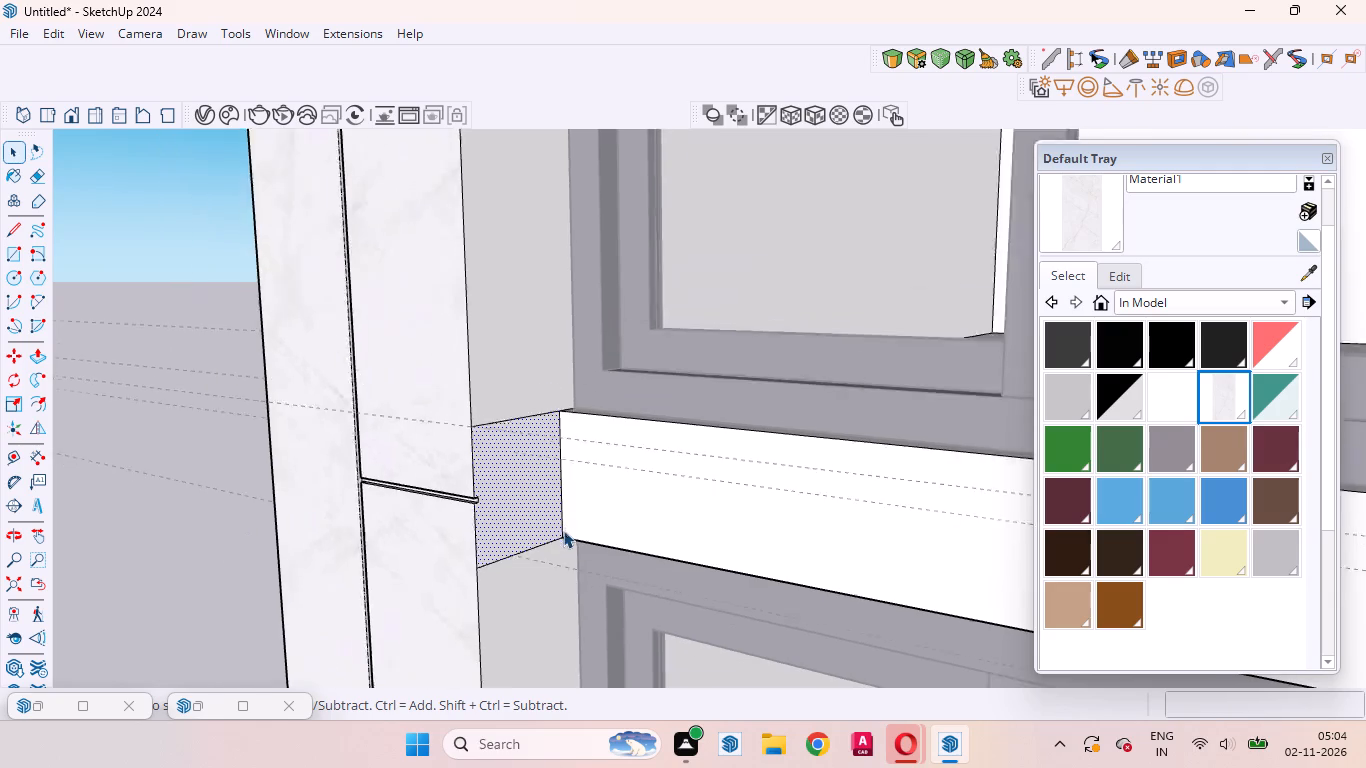
scroll(563, 530, down, 9)
scroll(560, 591, up, 6)
middle_drag(564, 571, 518, 483)
scroll(564, 571, up, 1)
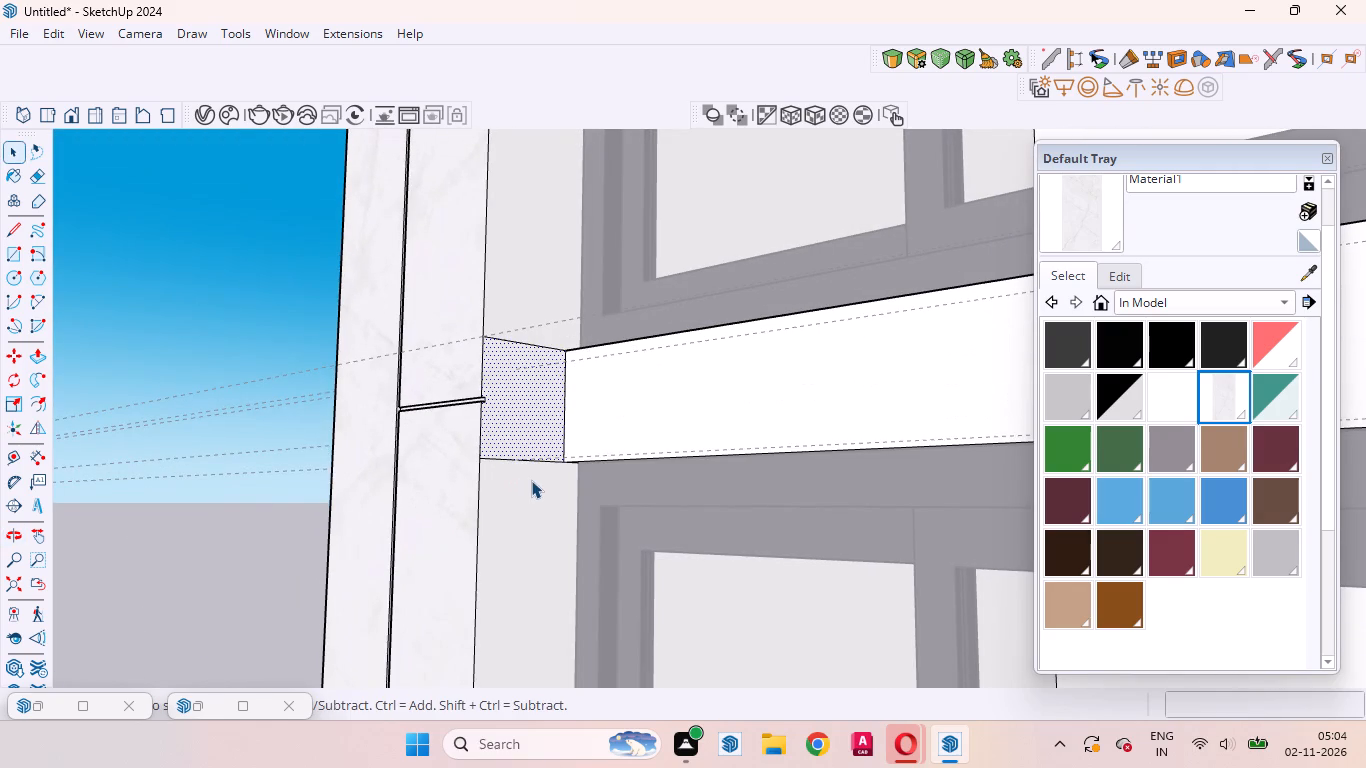
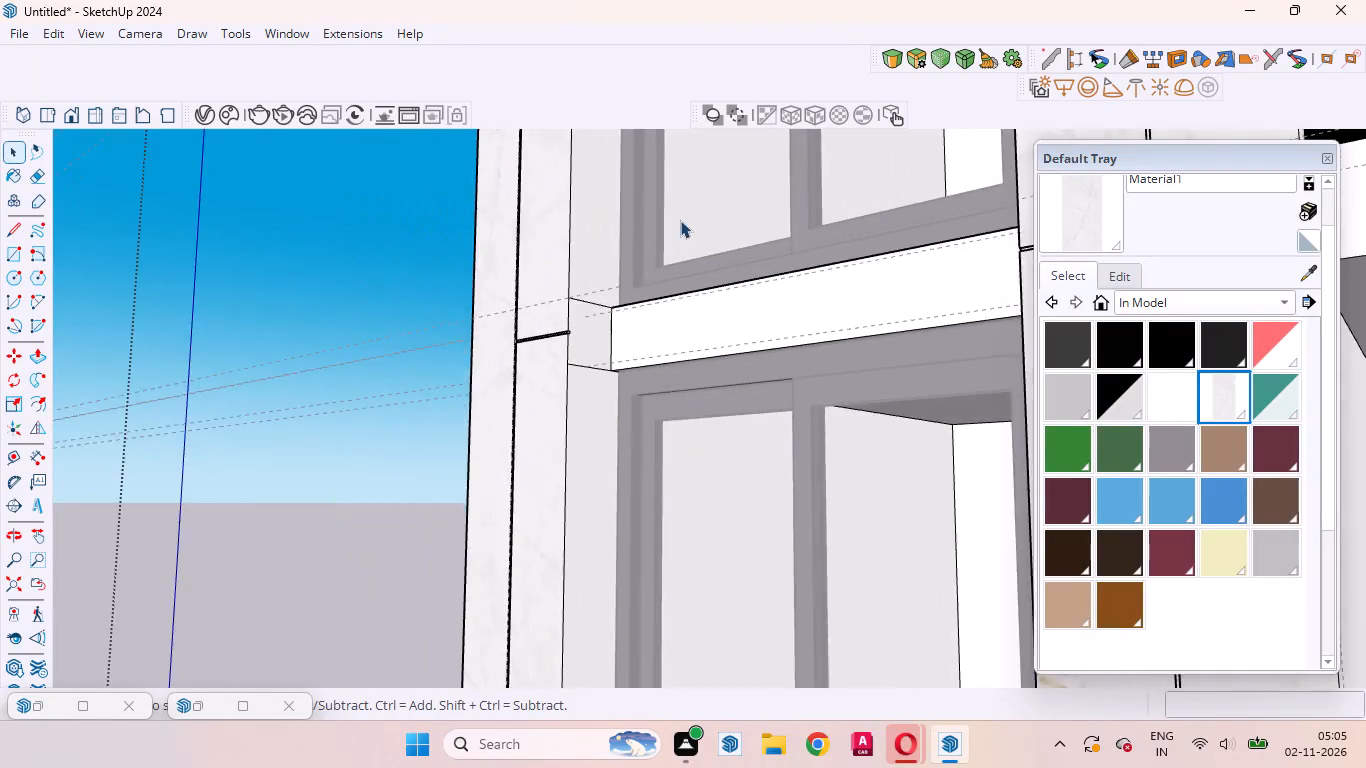
Draw a 10' vertical line on the left reveal of the lower window, from the floor band's bottom corner to the base.
middle_drag(681, 353, 535, 427)
scroll(633, 342, up, 10)
click(622, 367)
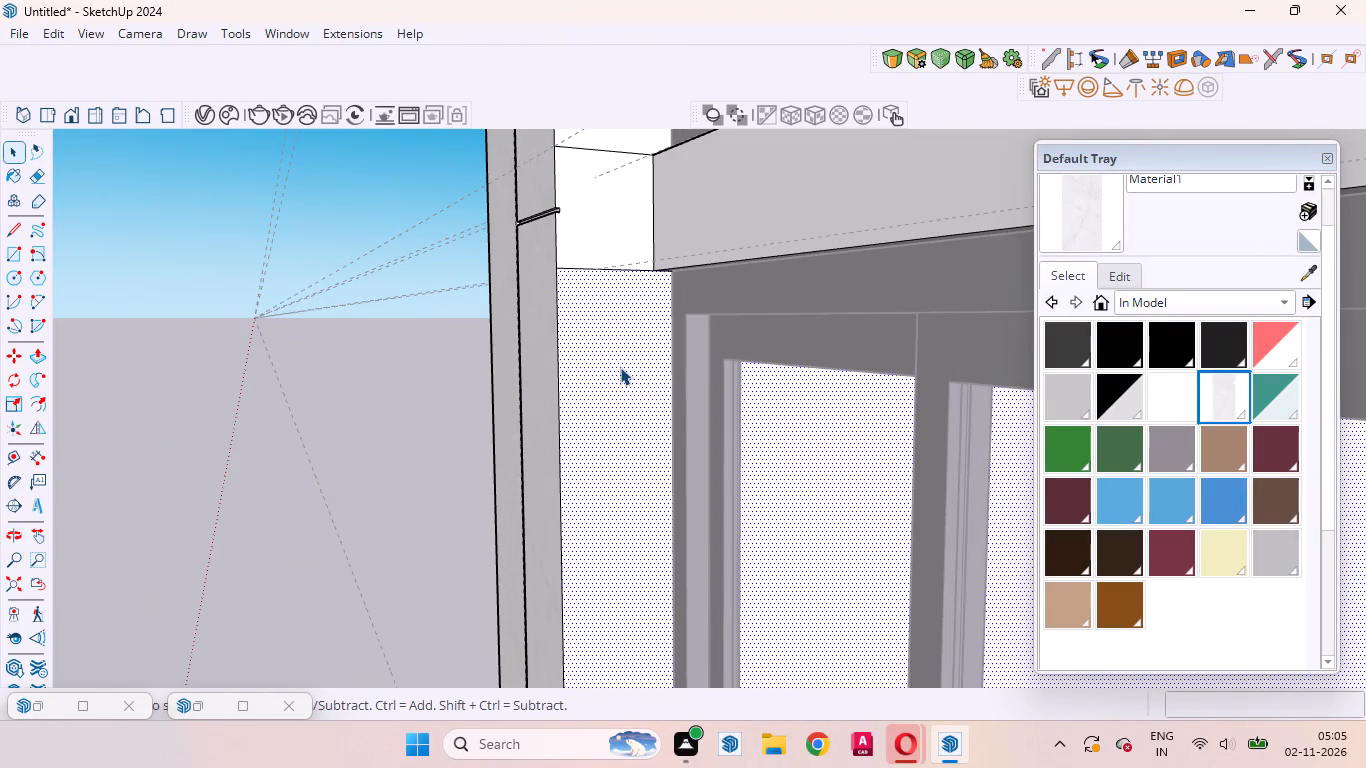
key(l)
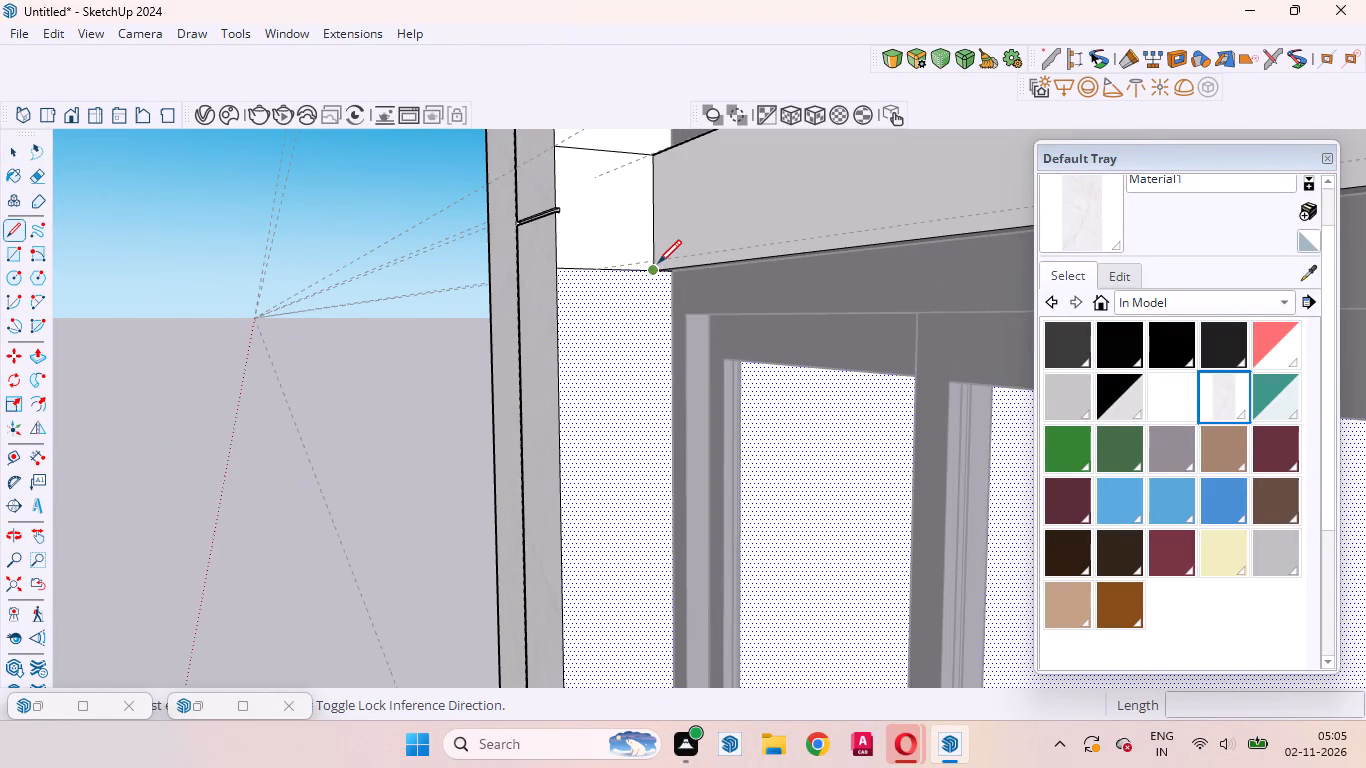
click(649, 271)
scroll(646, 403, down, 10)
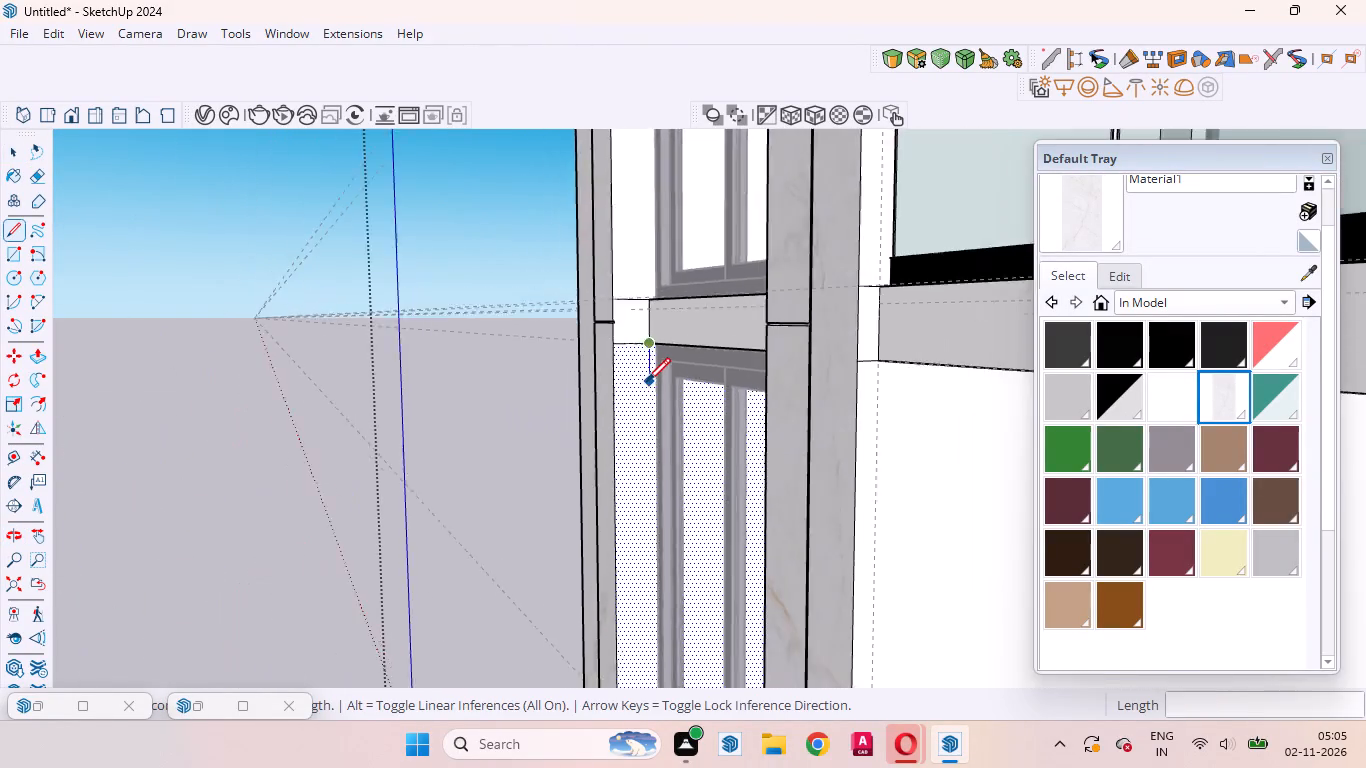
scroll(647, 381, down, 6)
scroll(650, 571, up, 11)
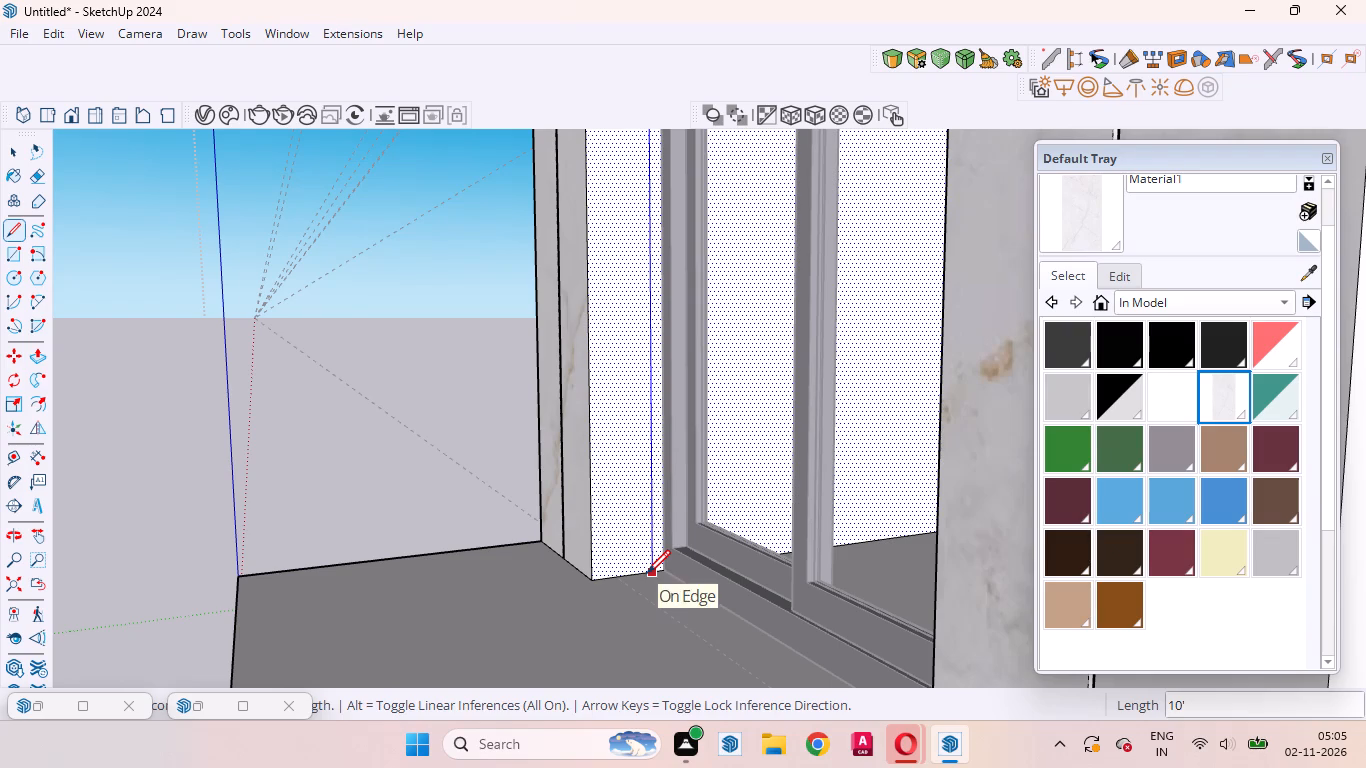
click(647, 572)
Draw a vertical line about 7' 11 11/16" up the upper window's left reveal, from the band's top corner to just below the arch.
scroll(677, 615, down, 16)
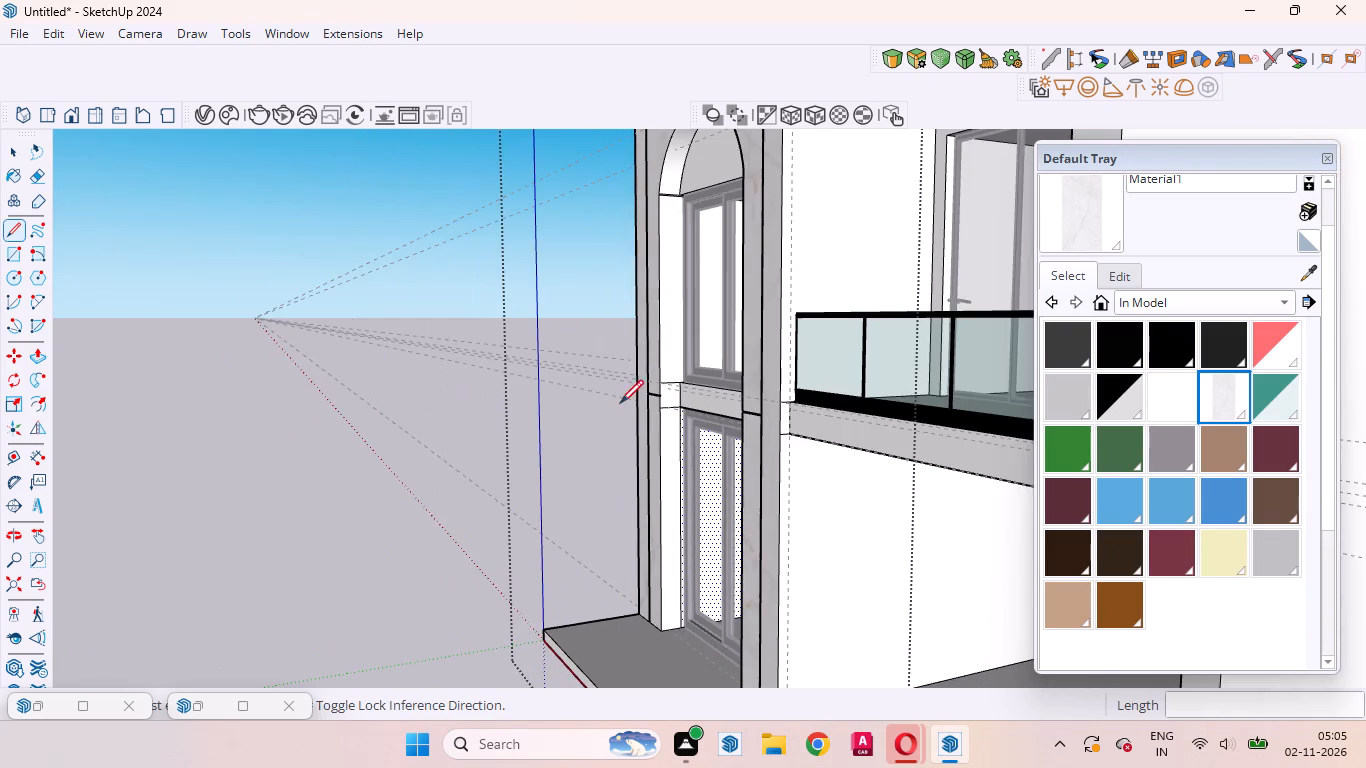
scroll(682, 363, up, 14)
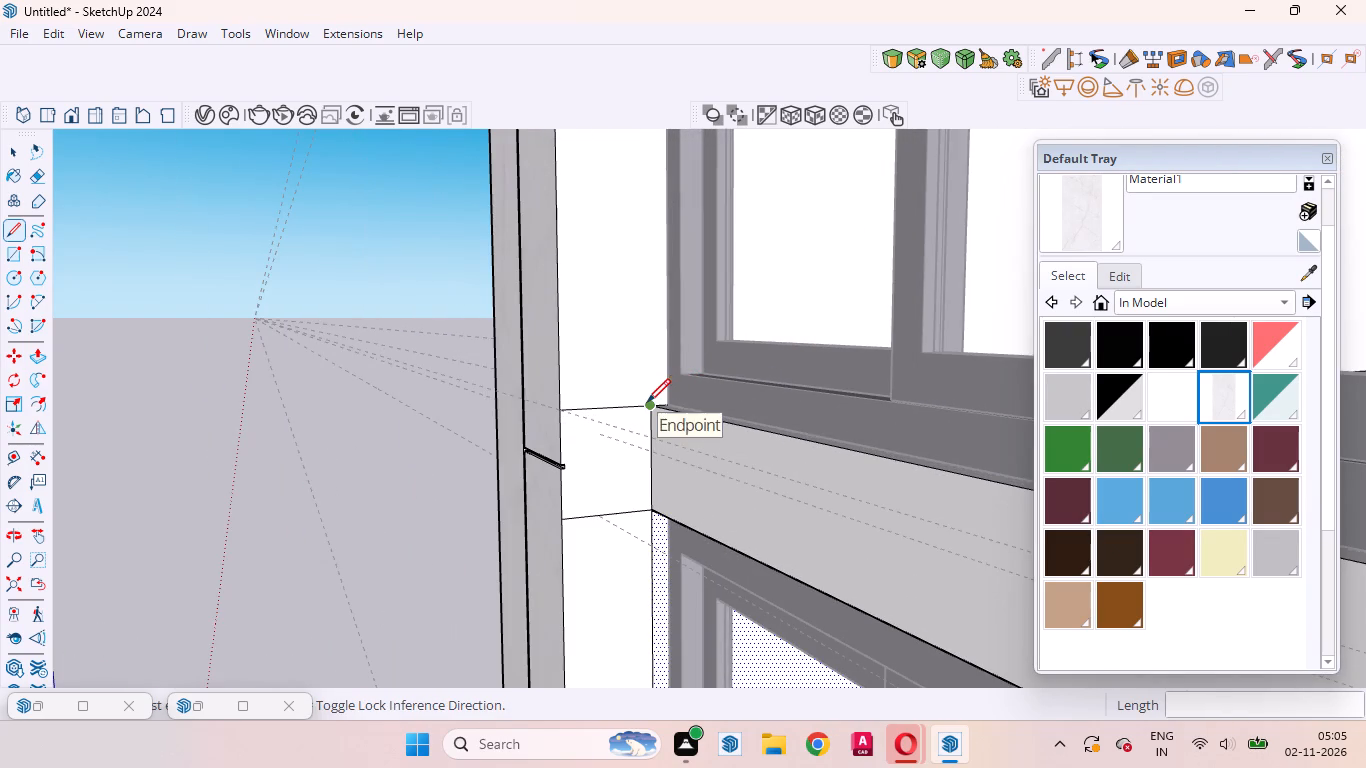
click(647, 402)
scroll(638, 493, down, 11)
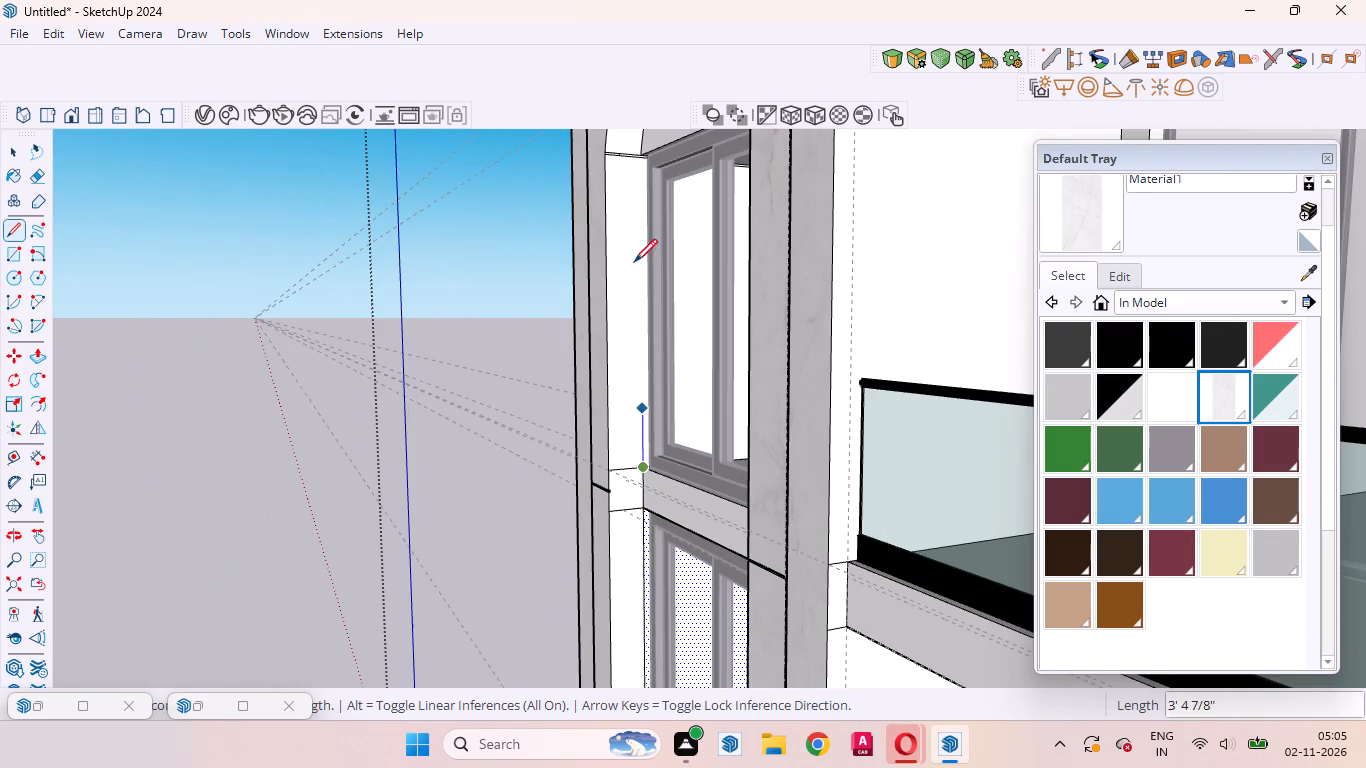
scroll(623, 142, up, 14)
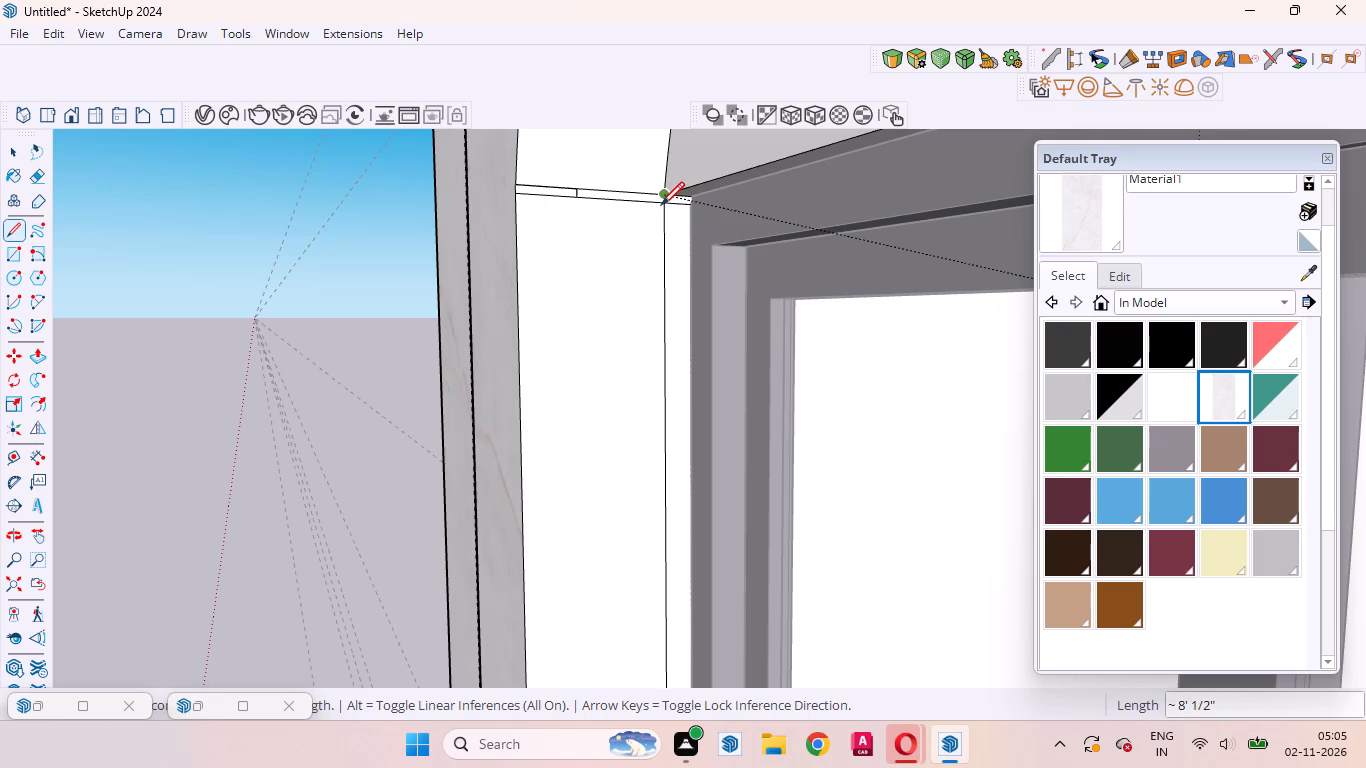
scroll(661, 205, up, 9)
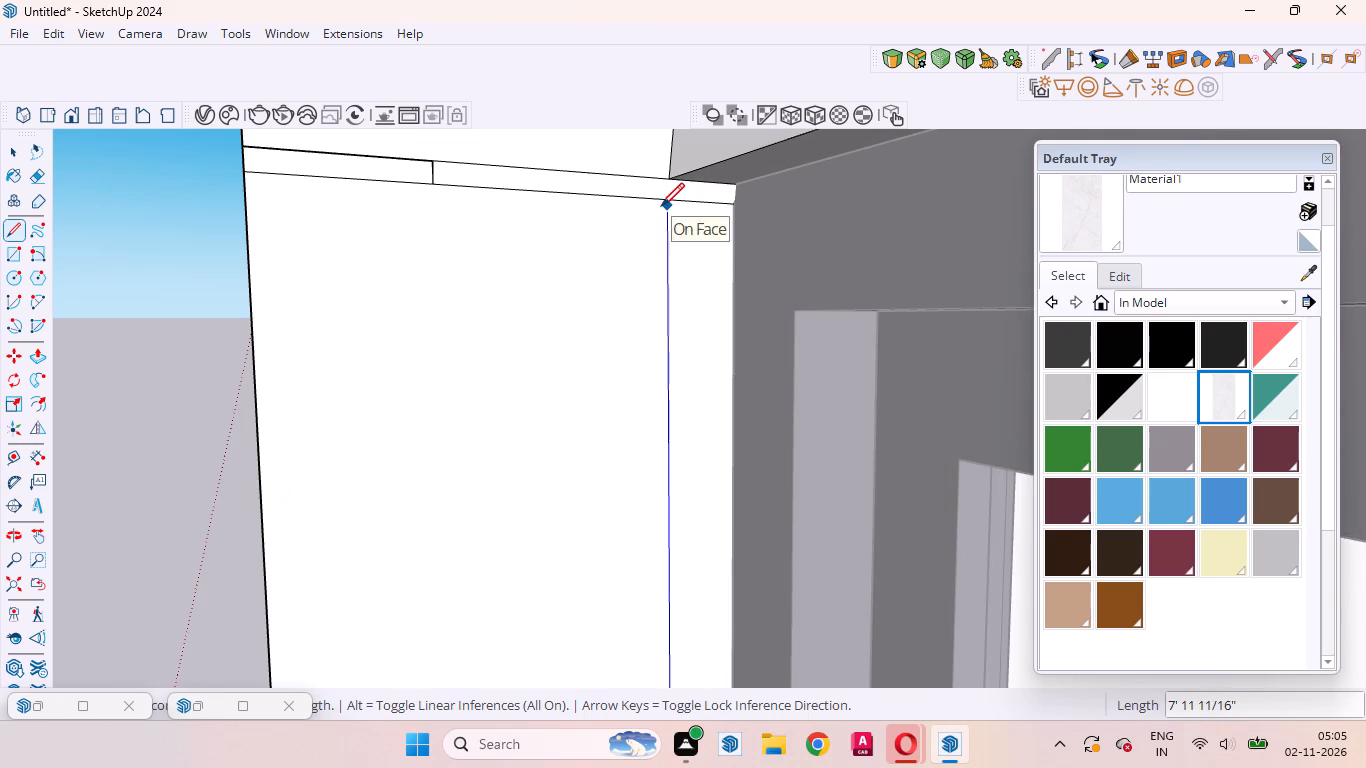
click(661, 205)
key(space)
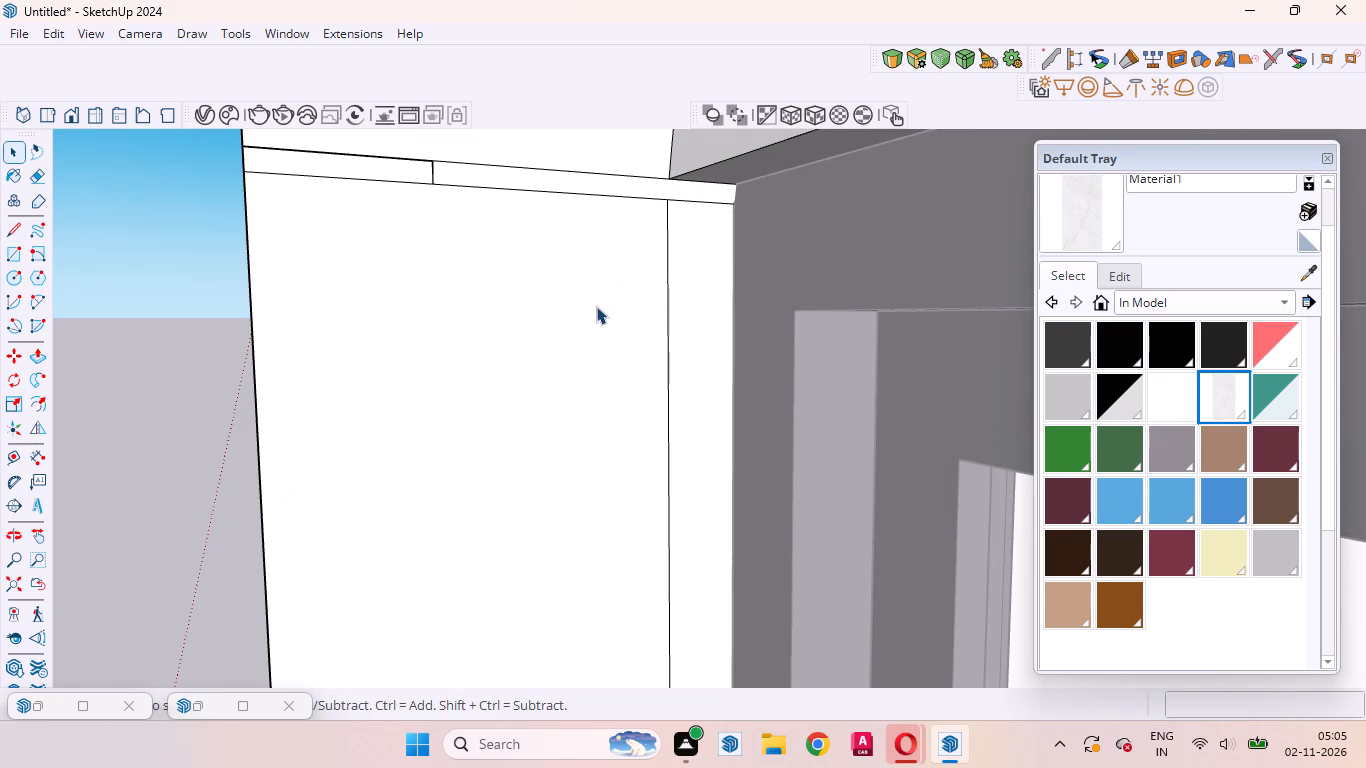
Erase the two horizontal edges crossing the left window reveal at the floor band.
click(596, 306)
scroll(743, 199, down, 20)
scroll(743, 199, down, 5)
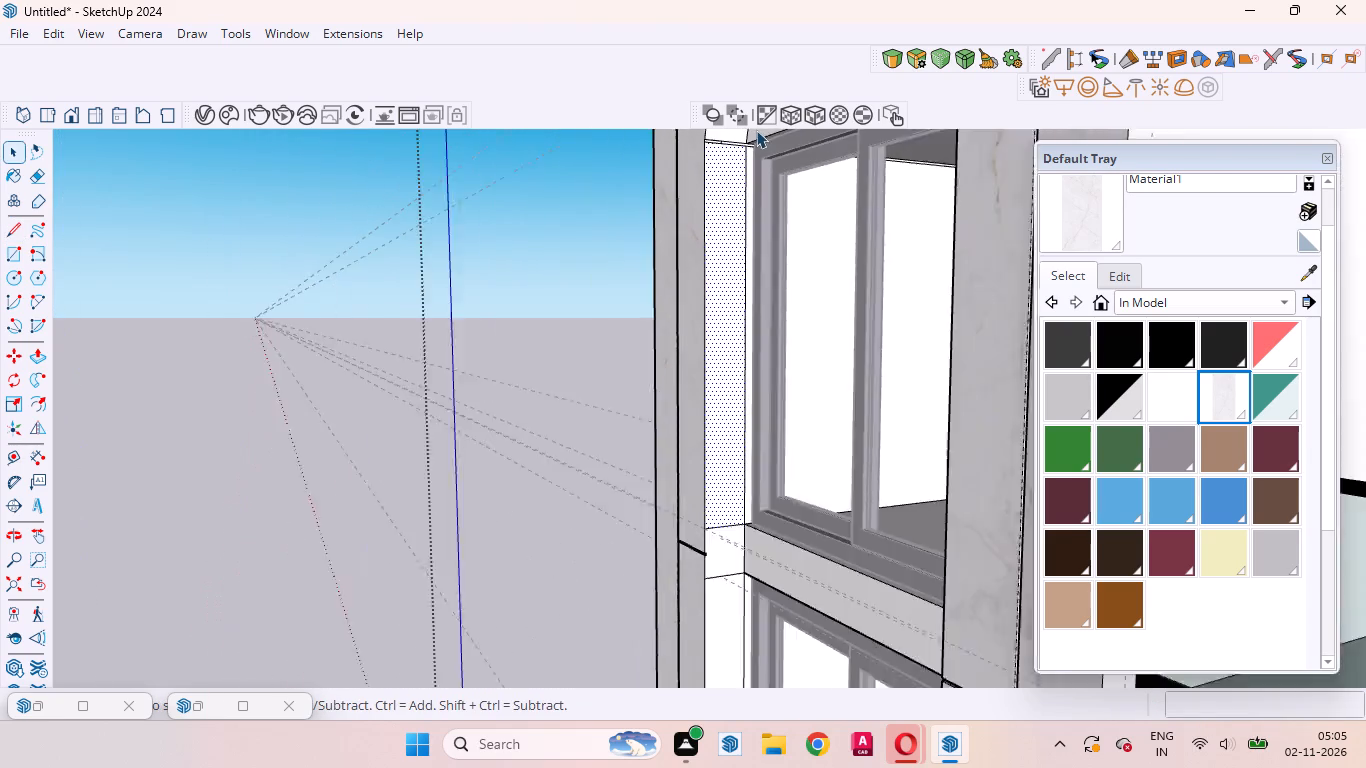
scroll(756, 130, down, 5)
scroll(726, 387, up, 14)
click(749, 346)
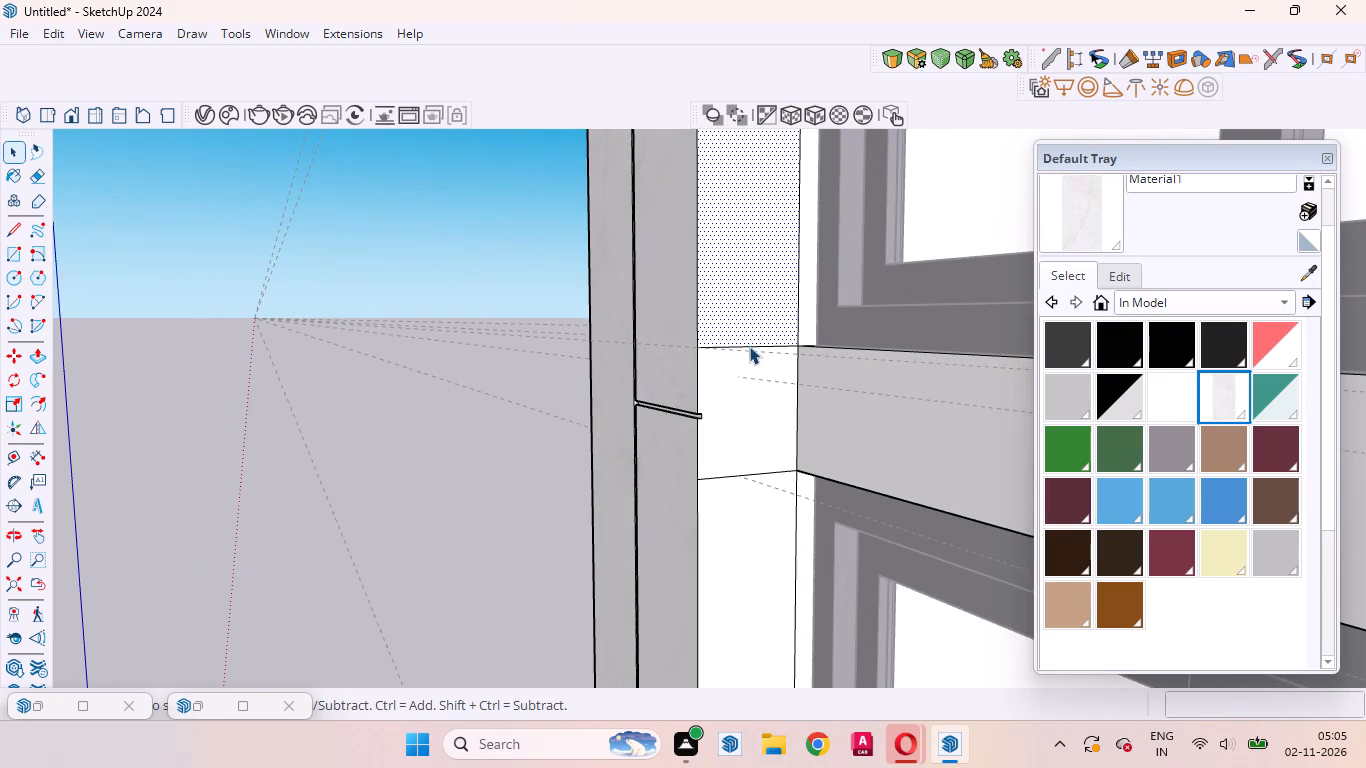
click(32, 178)
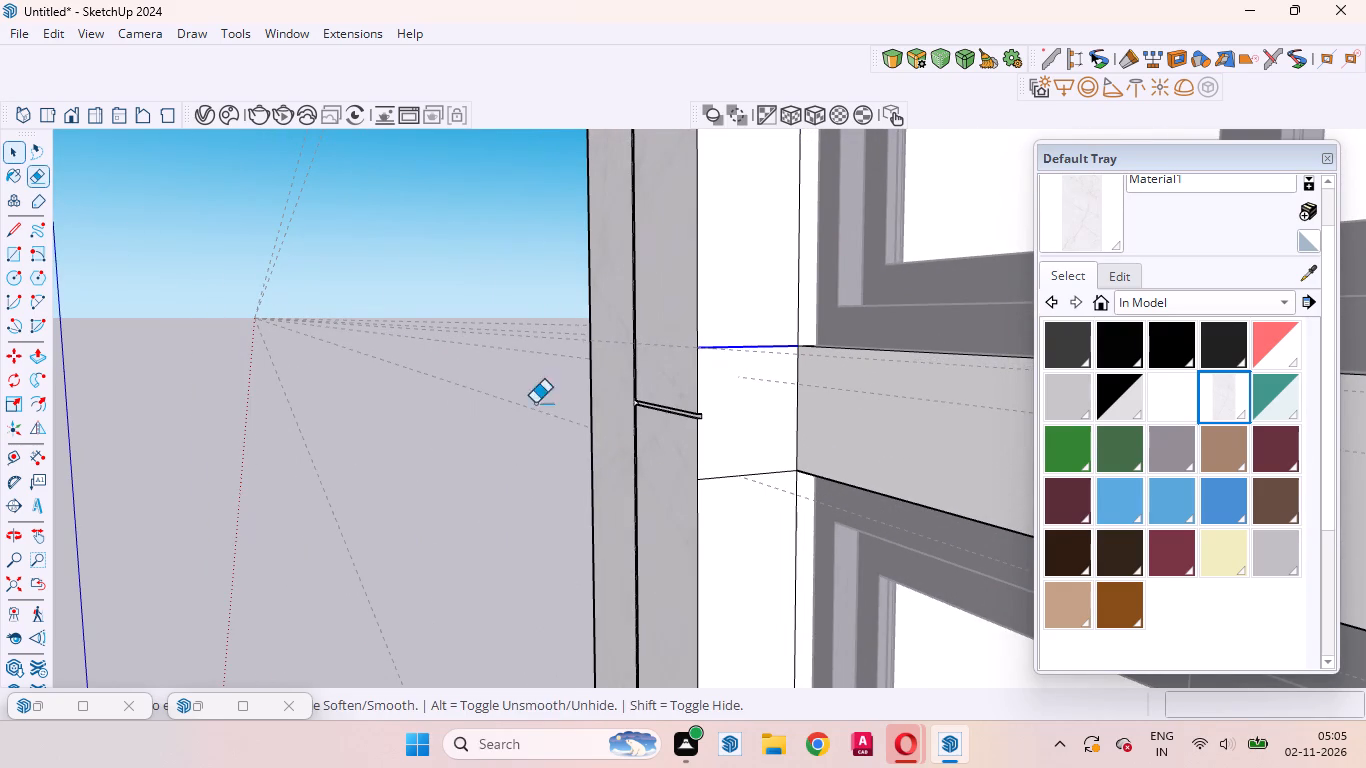
drag(761, 307, 755, 513)
key(space)
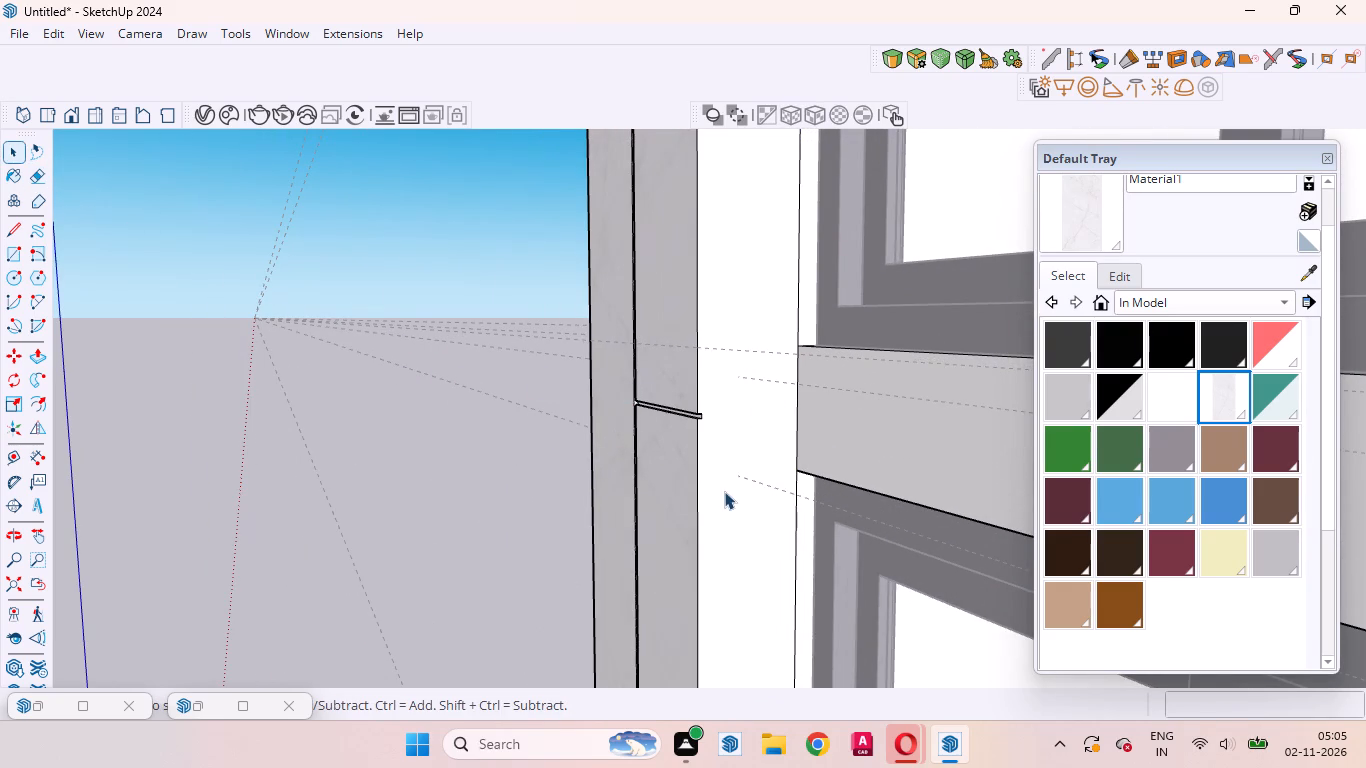
Paint the merged left window reveal and the arch's curved inner face with the marble Material1.
click(724, 491)
click(1088, 208)
click(740, 321)
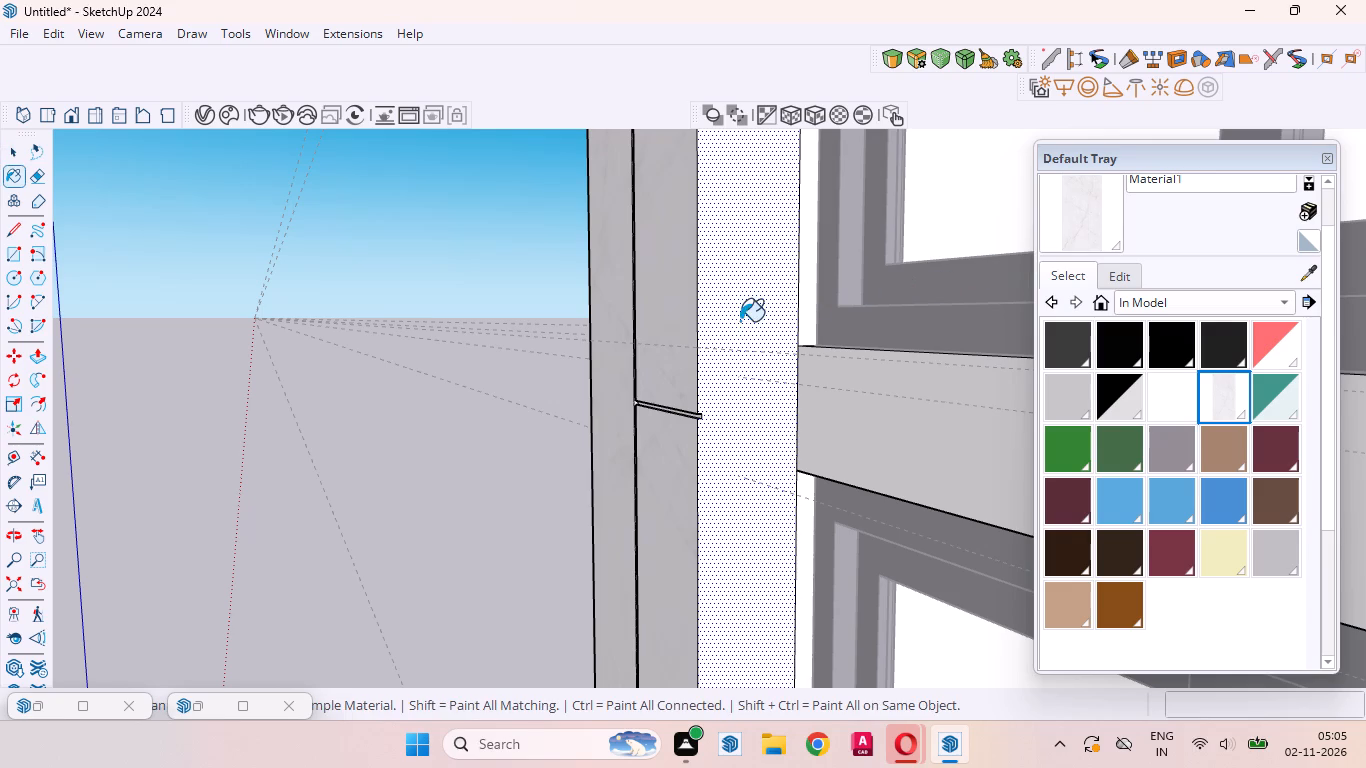
scroll(802, 551, down, 17)
scroll(813, 316, up, 3)
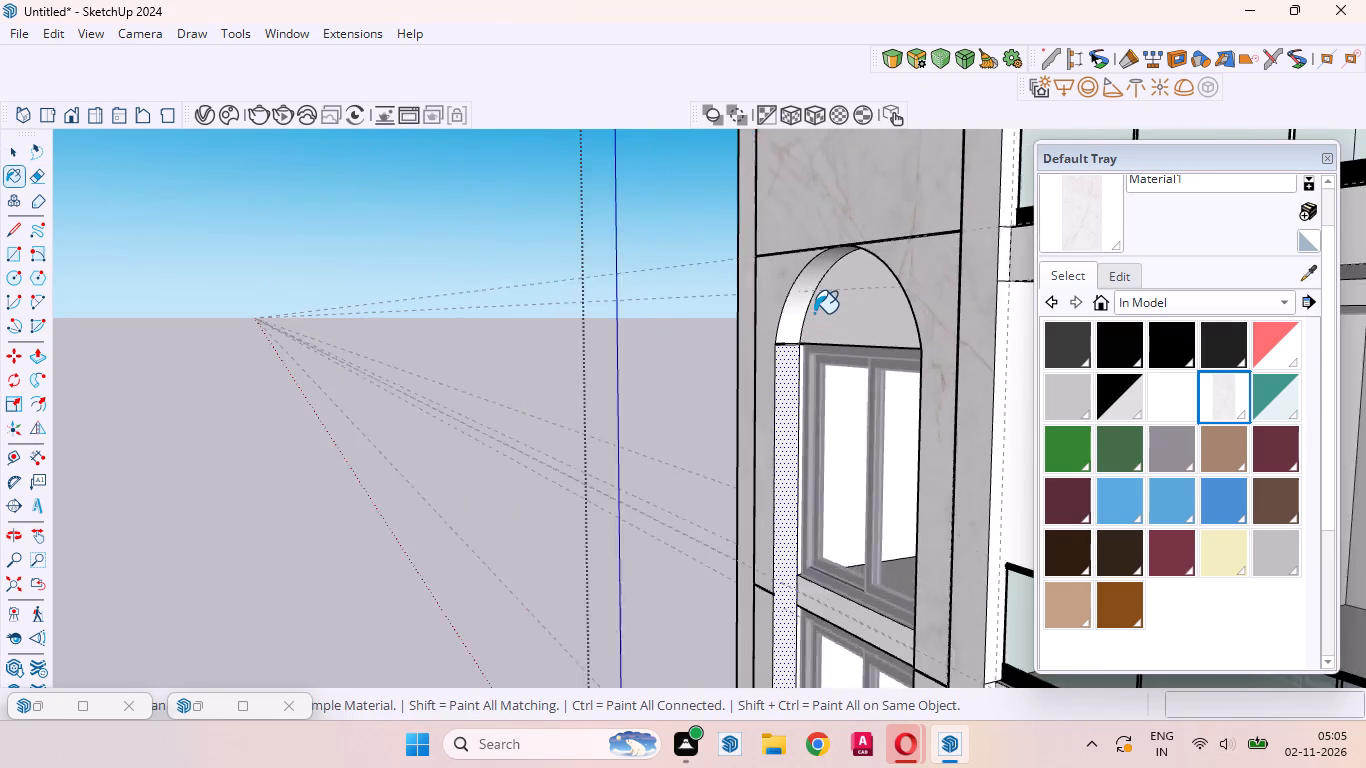
scroll(814, 313, up, 17)
click(689, 360)
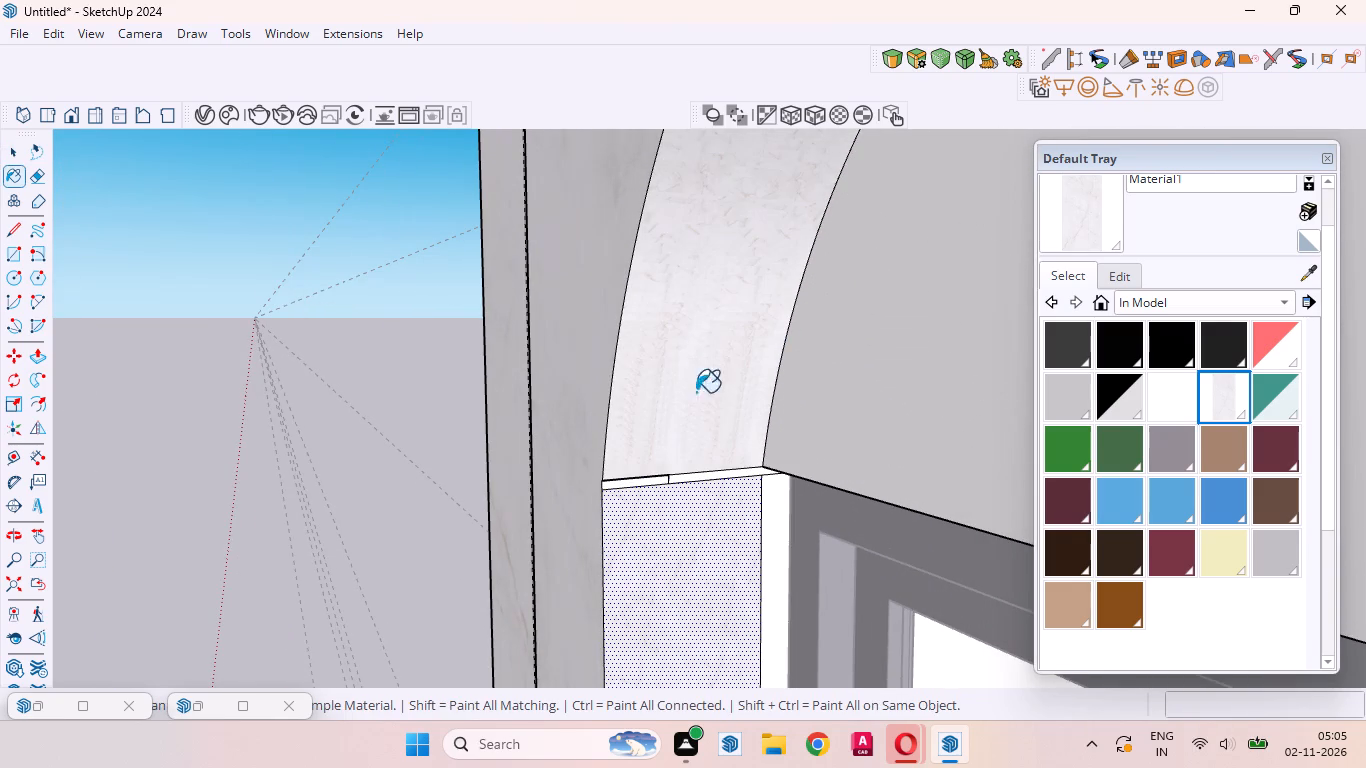
scroll(697, 426, up, 1)
middle_drag(697, 427, 951, 565)
scroll(882, 433, down, 5)
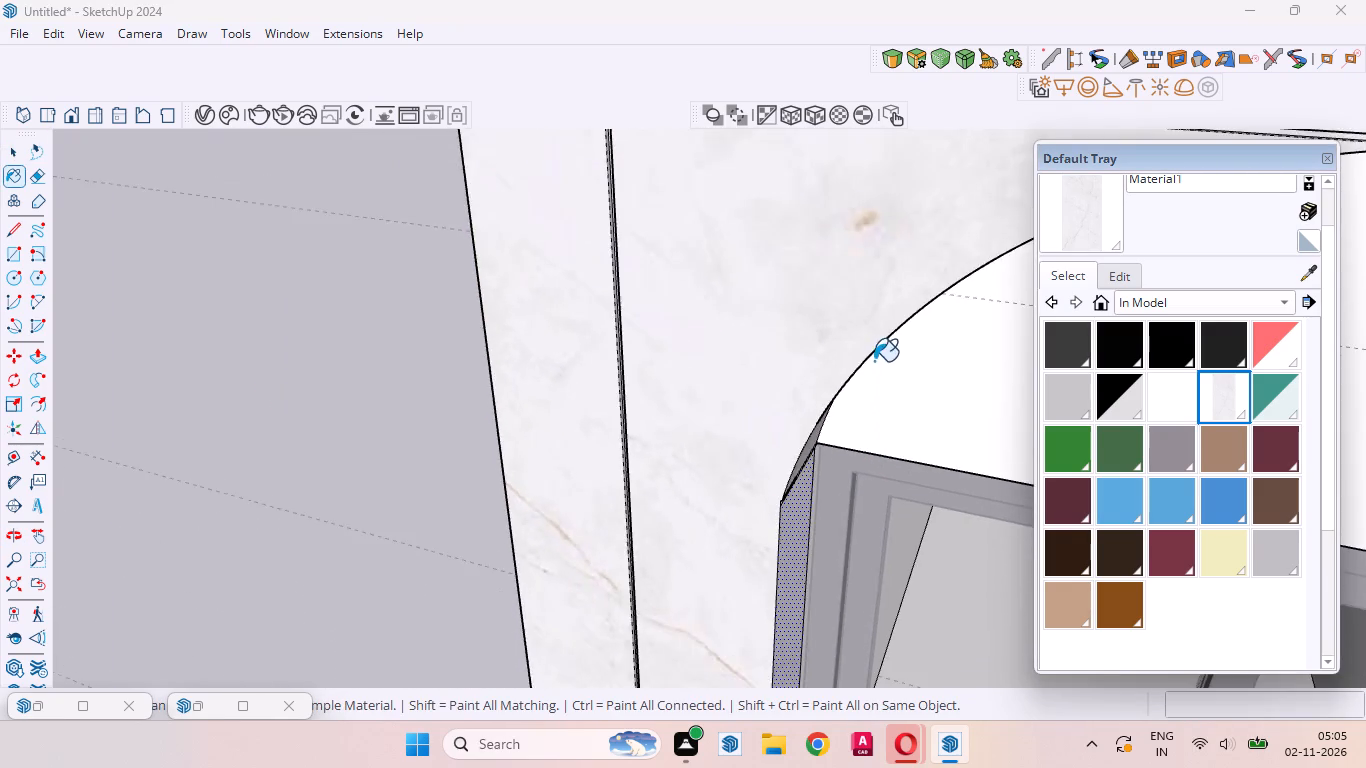
scroll(874, 361, down, 13)
key(space)
click(518, 383)
Apply the fitted cubic texture projection to the marble on the left window reveal.
scroll(766, 423, up, 5)
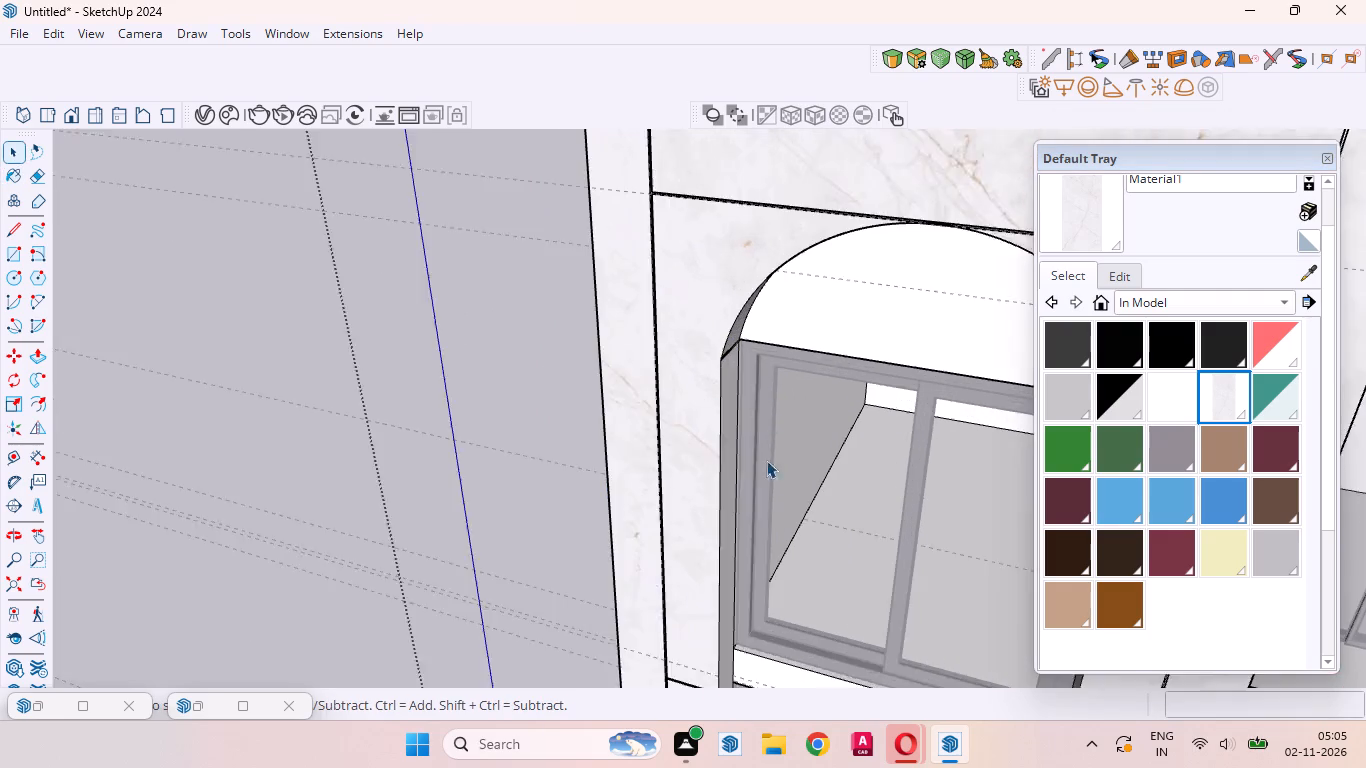
middle_drag(767, 501, 516, 389)
scroll(646, 404, up, 9)
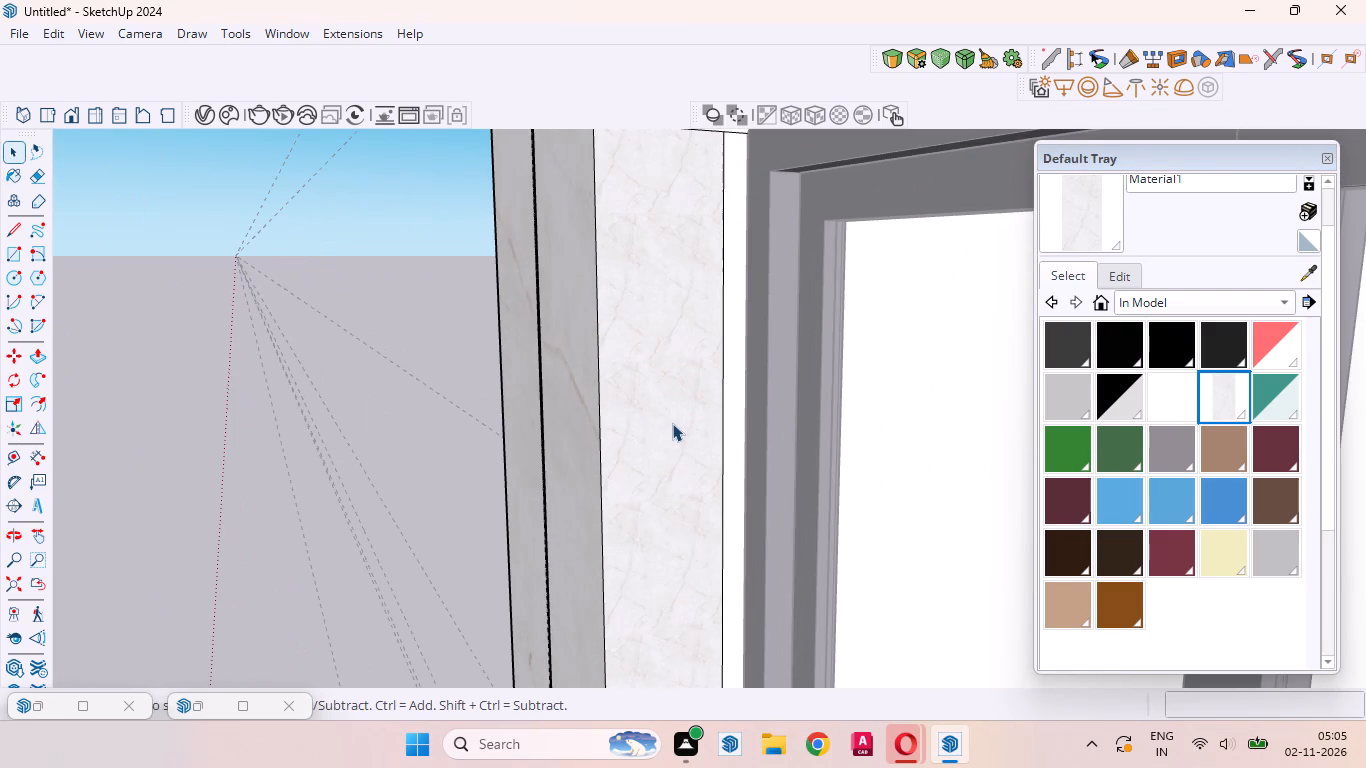
click(672, 423)
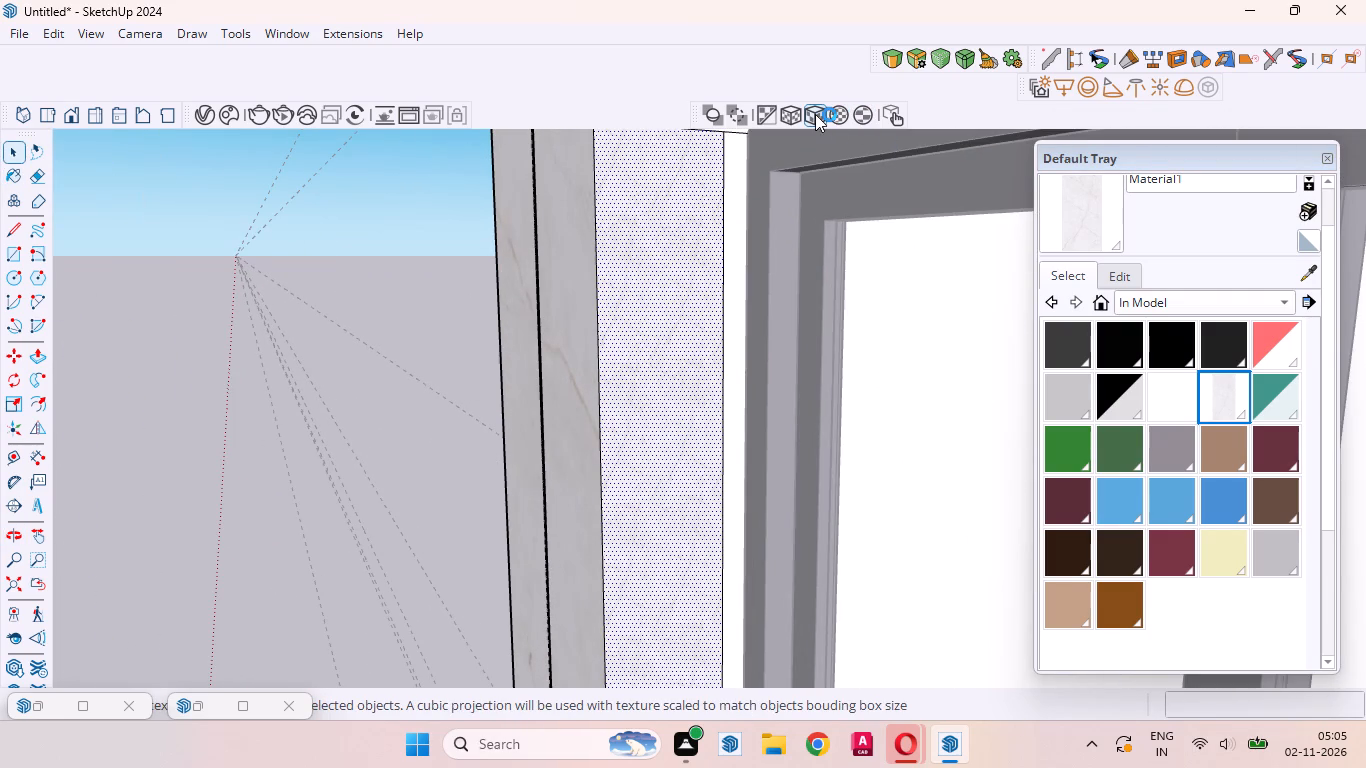
click(814, 114)
click(438, 343)
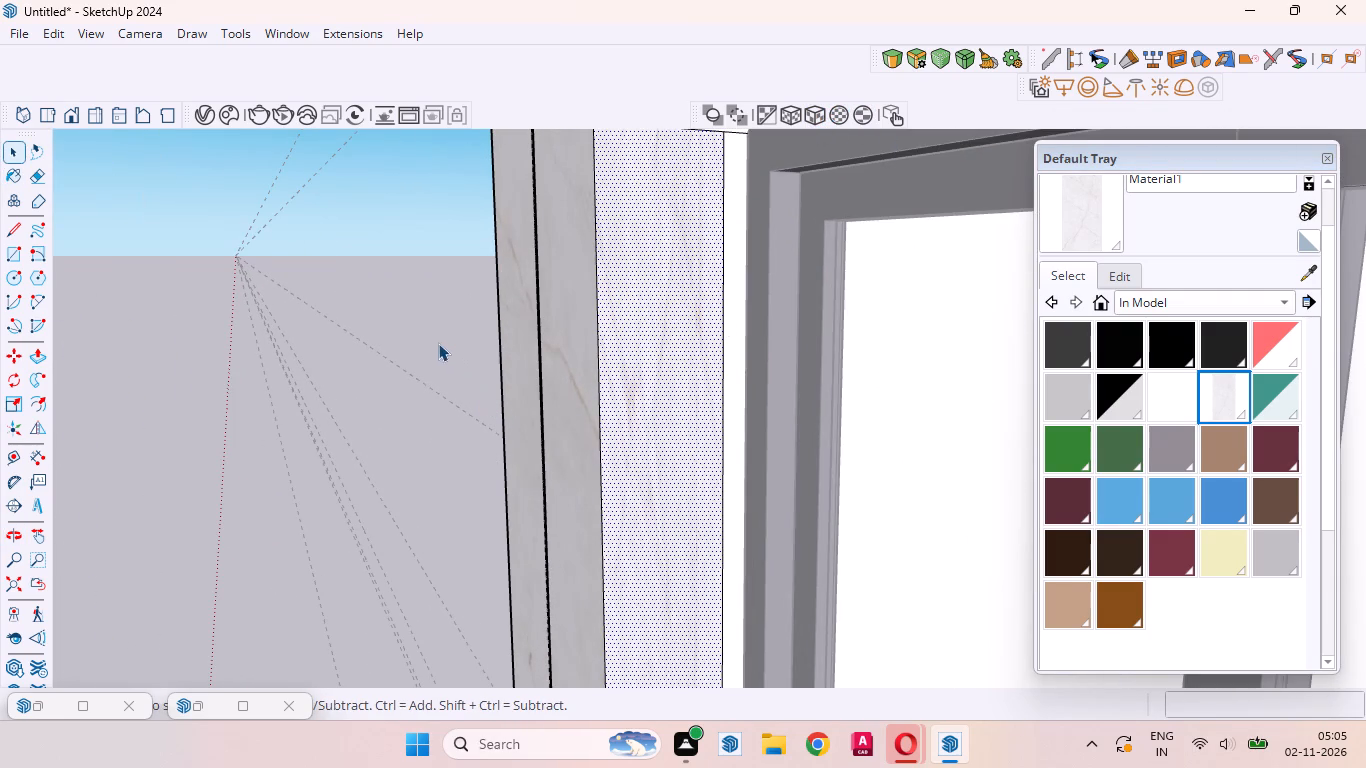
Apply the fitted cubic texture projection to the marble on the right window reveal.
scroll(566, 475, down, 16)
middle_drag(621, 438, 816, 471)
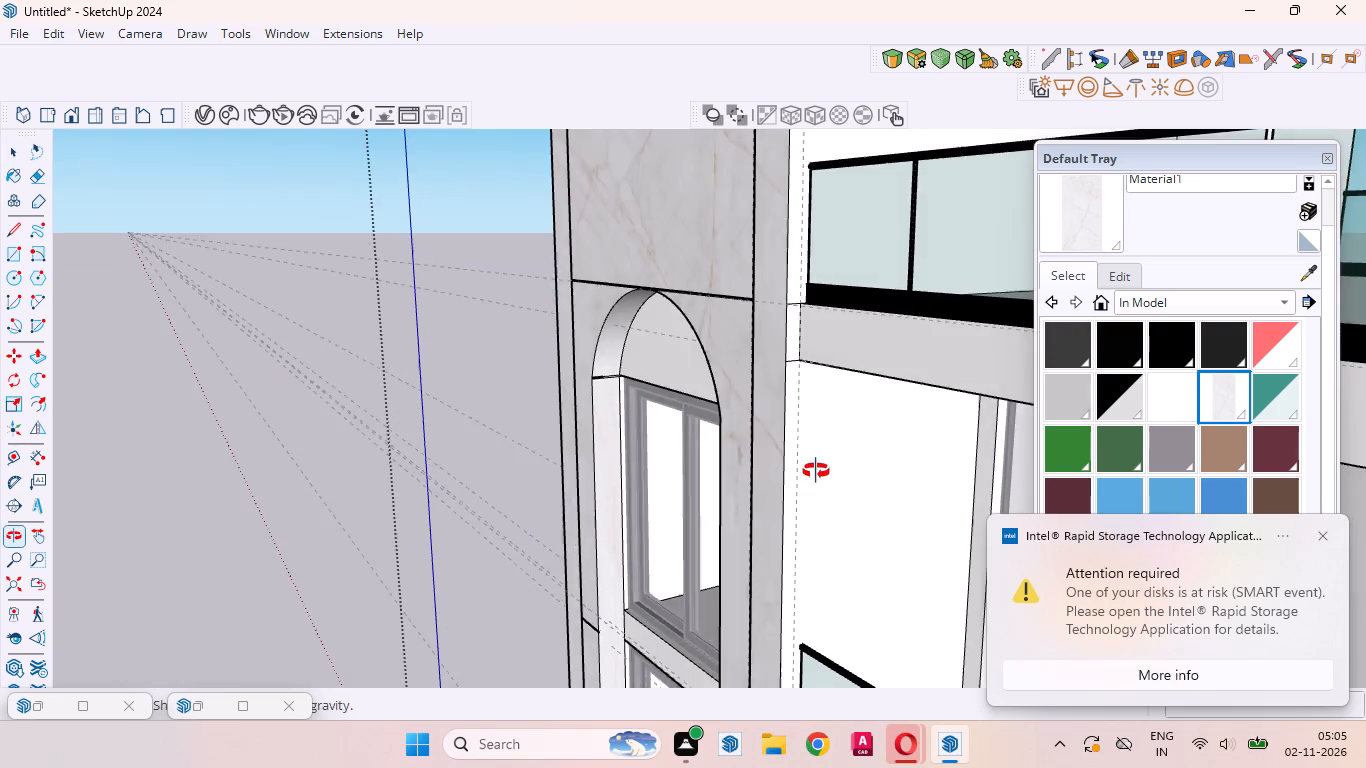
middle_drag(816, 471, 1211, 510)
scroll(914, 474, up, 18)
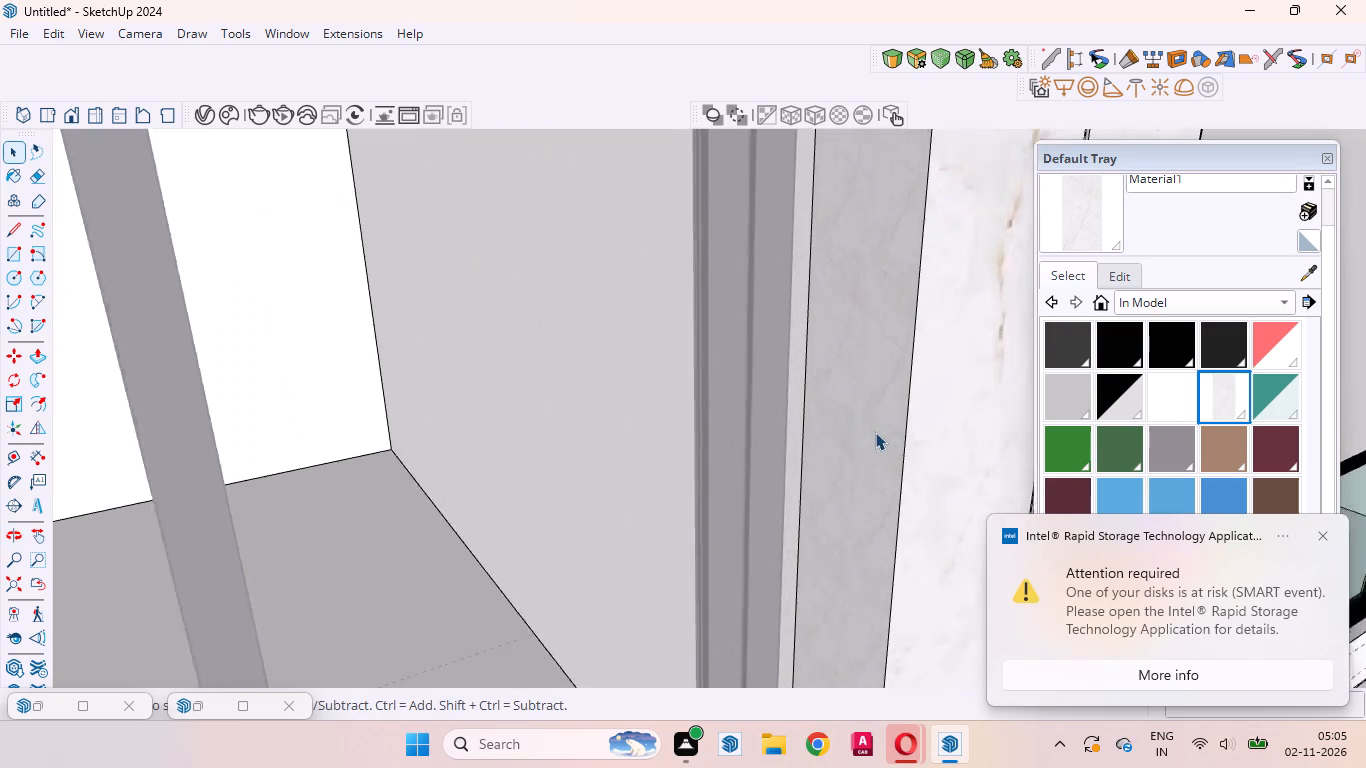
scroll(875, 432, up, 2)
click(880, 430)
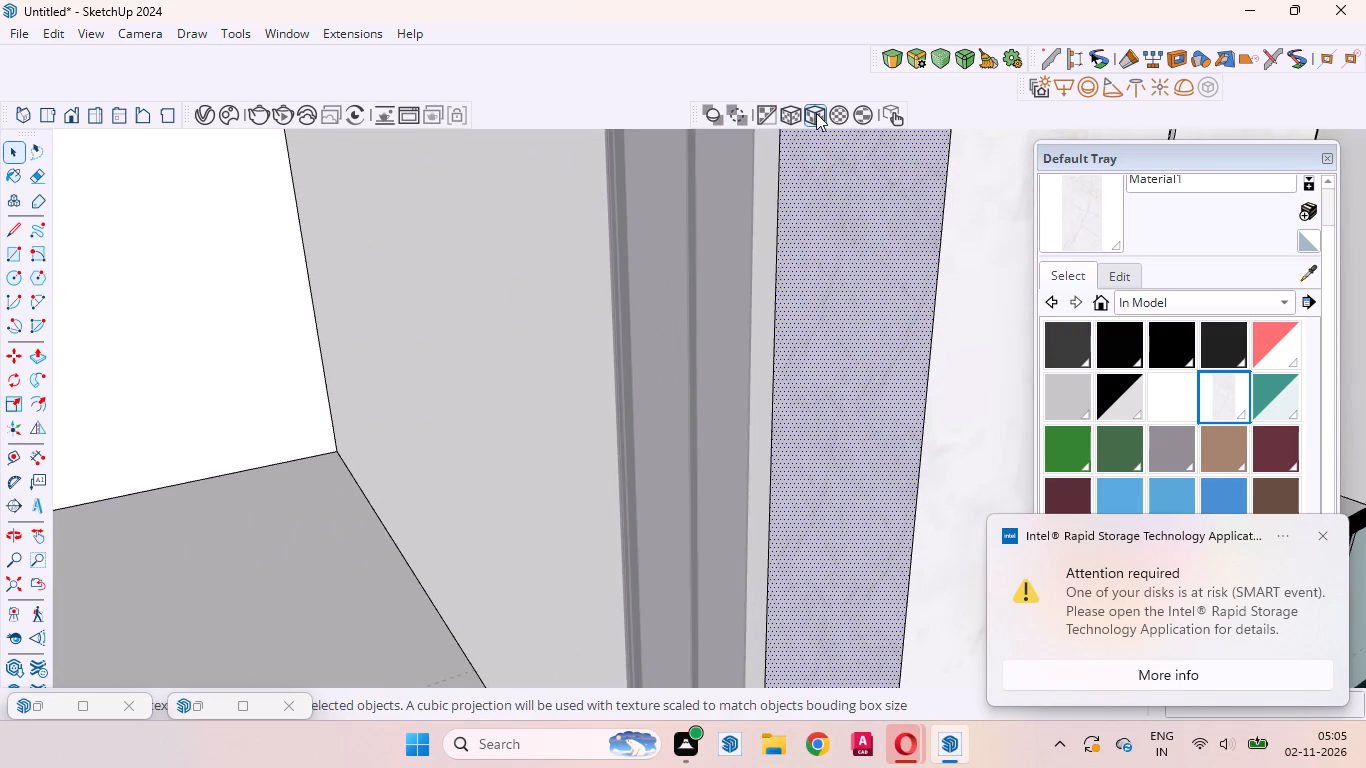
click(816, 113)
middle_drag(906, 368, 767, 367)
scroll(852, 334, down, 14)
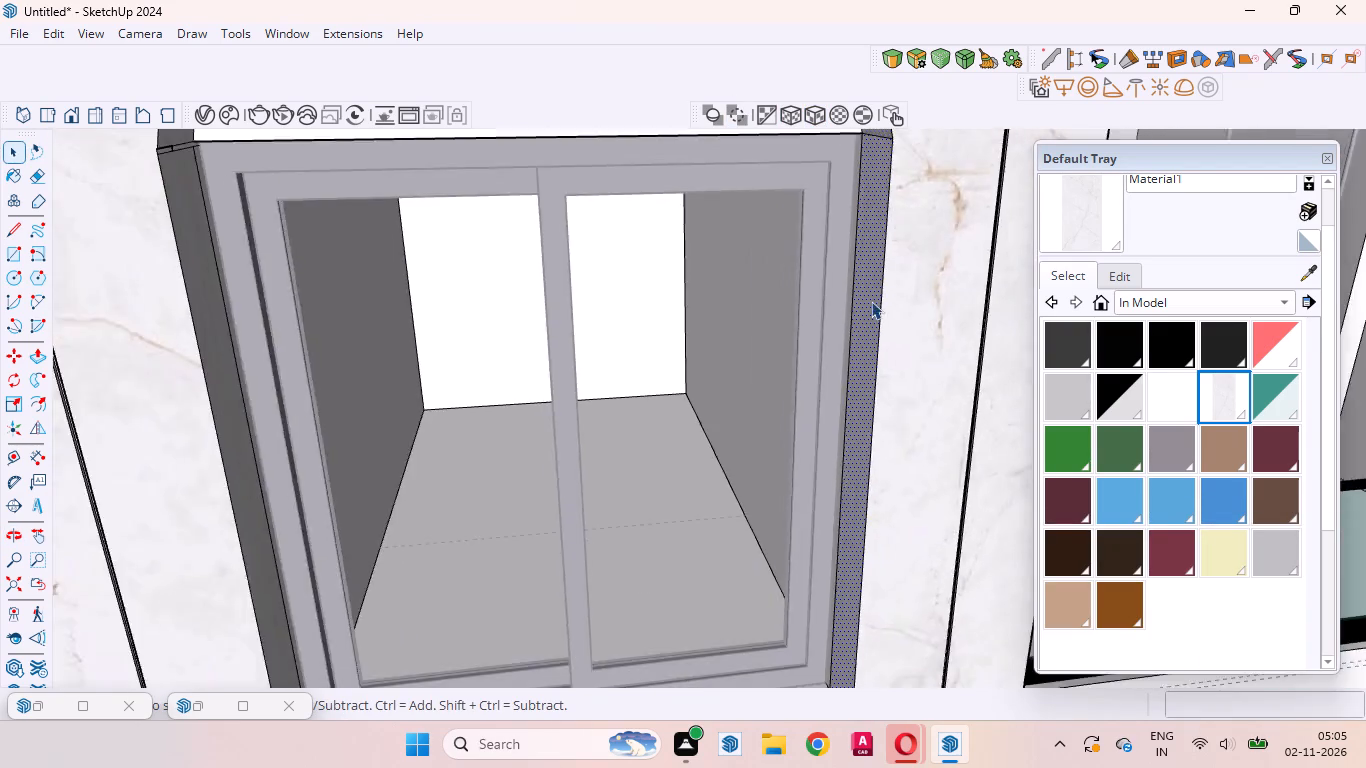
scroll(871, 301, down, 20)
scroll(871, 301, down, 1)
click(515, 367)
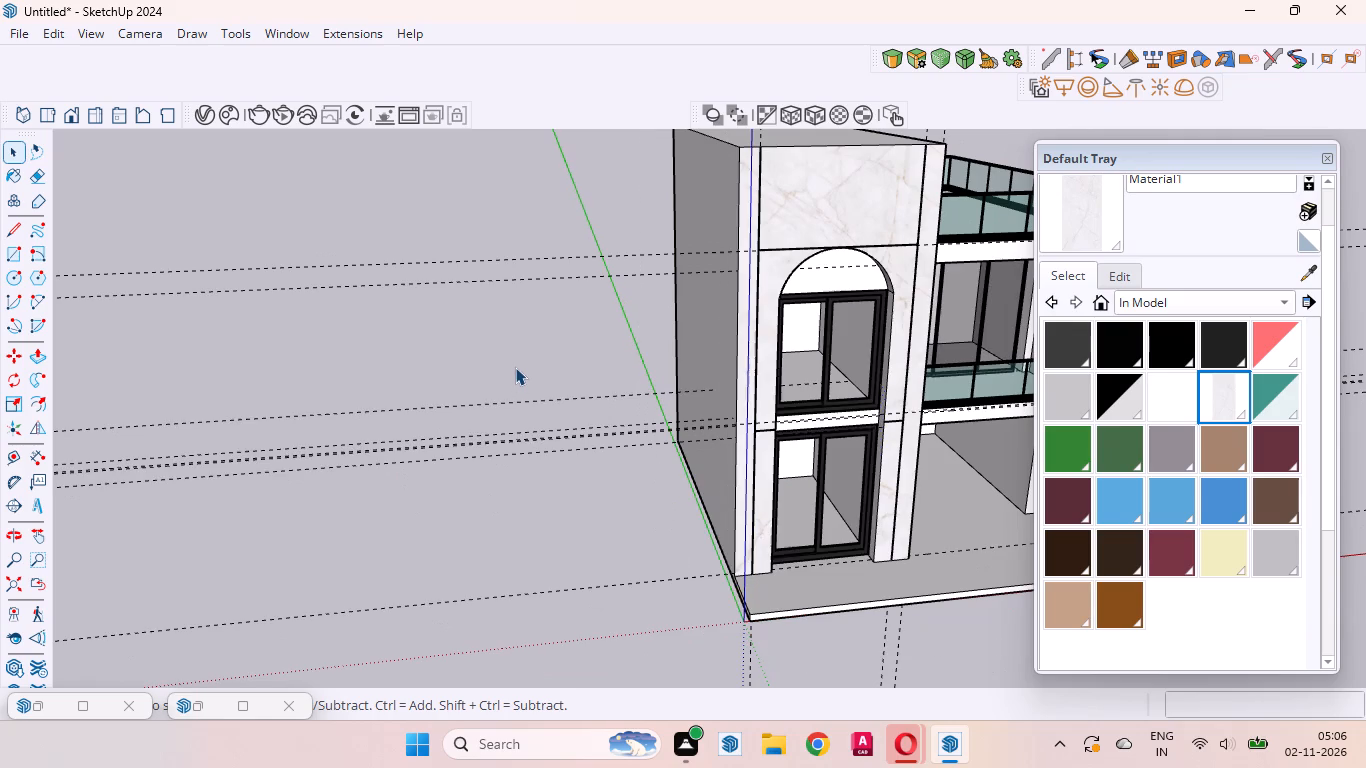
Open the Asian Paints Chromatics collection in the material library.
middle_drag(749, 431, 600, 403)
scroll(626, 404, down, 5)
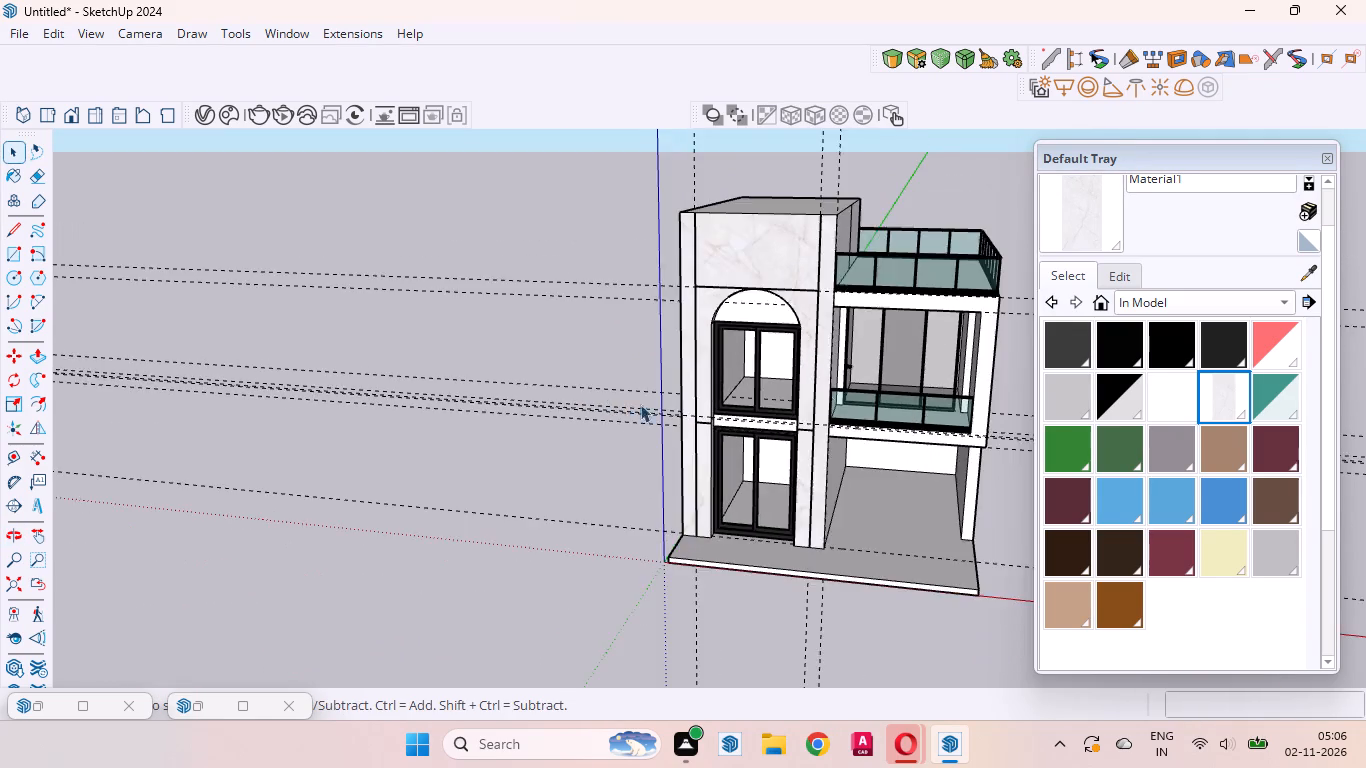
scroll(640, 404, down, 3)
scroll(953, 405, up, 9)
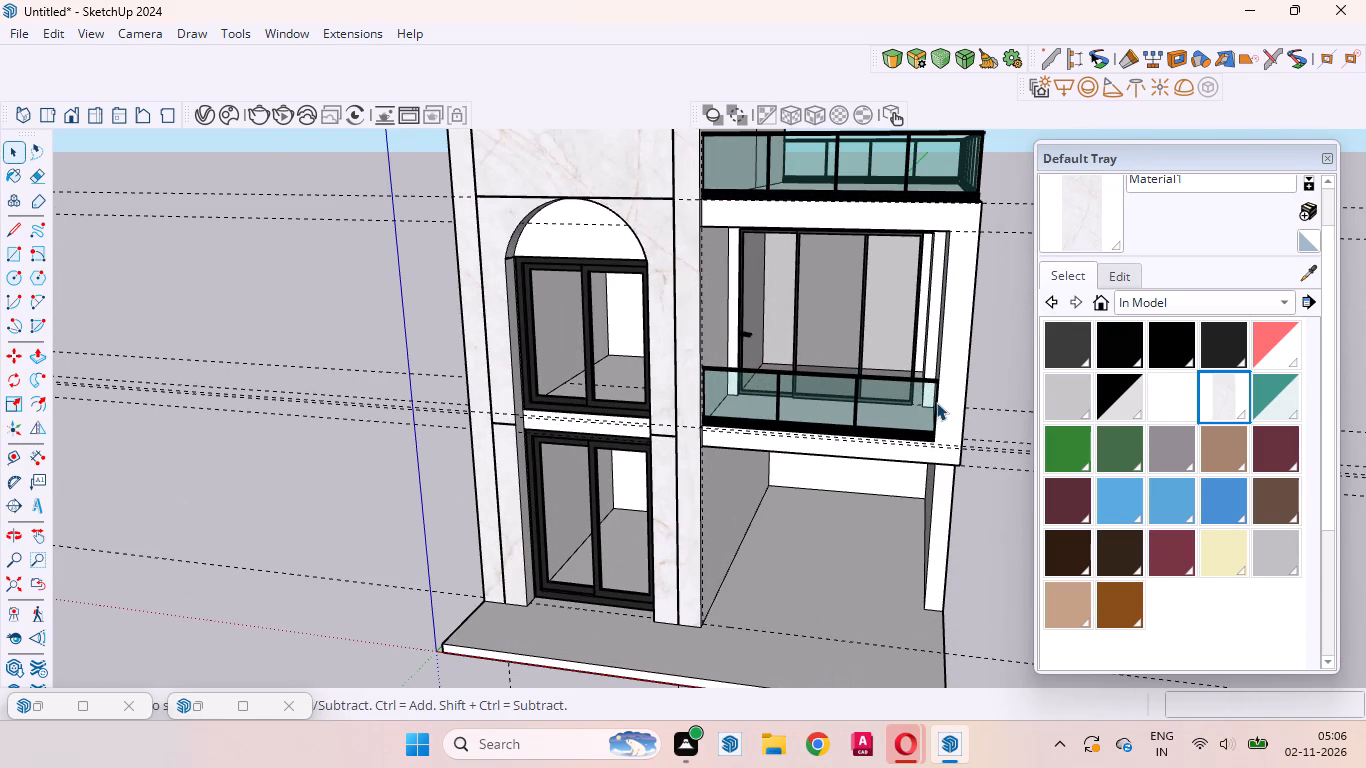
click(1285, 299)
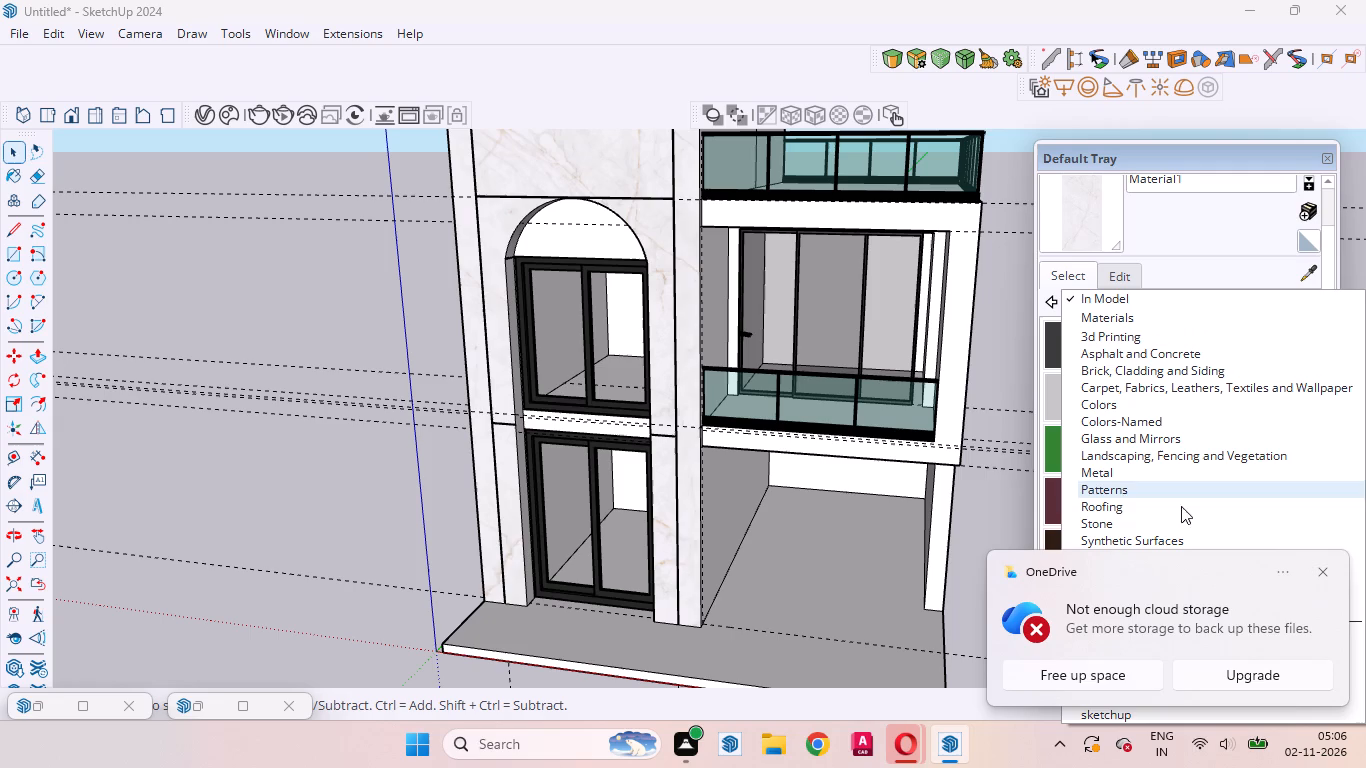
click(1325, 572)
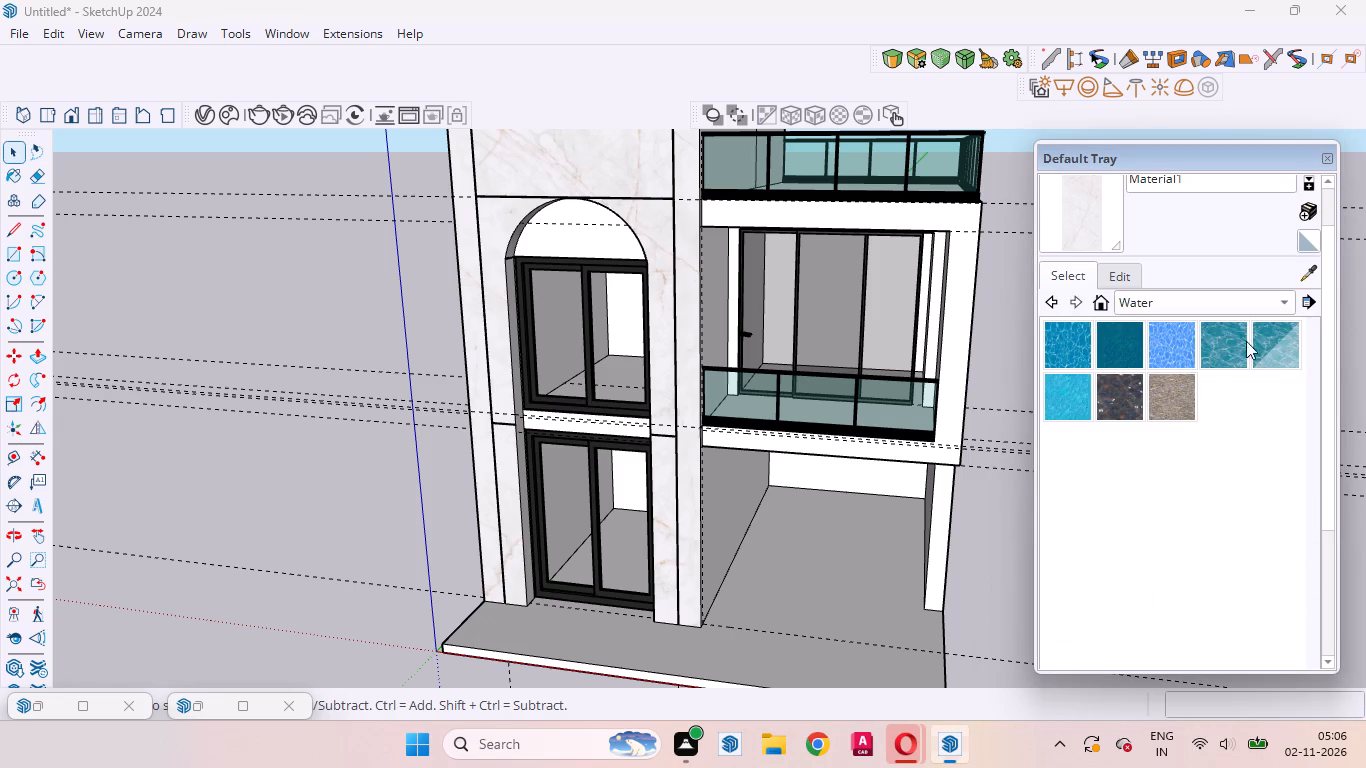
click(1270, 304)
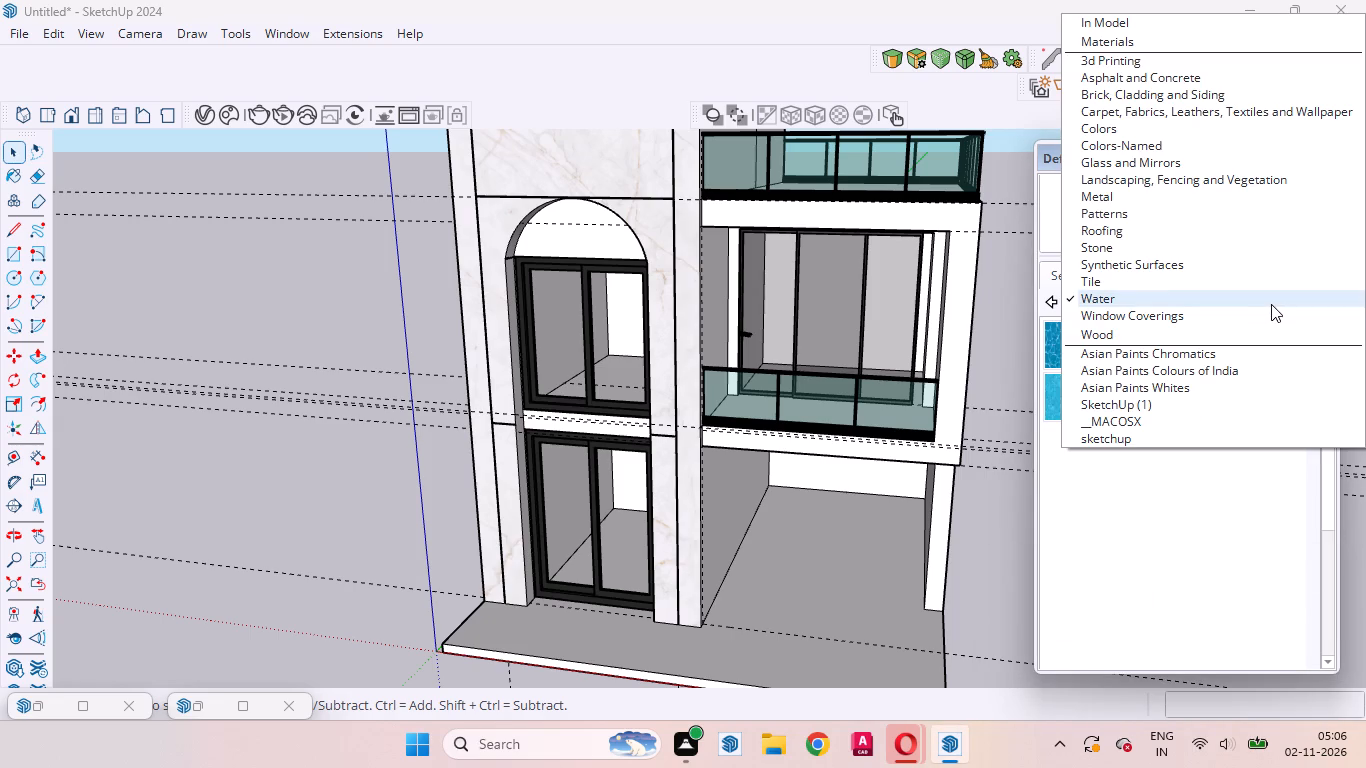
click(1253, 359)
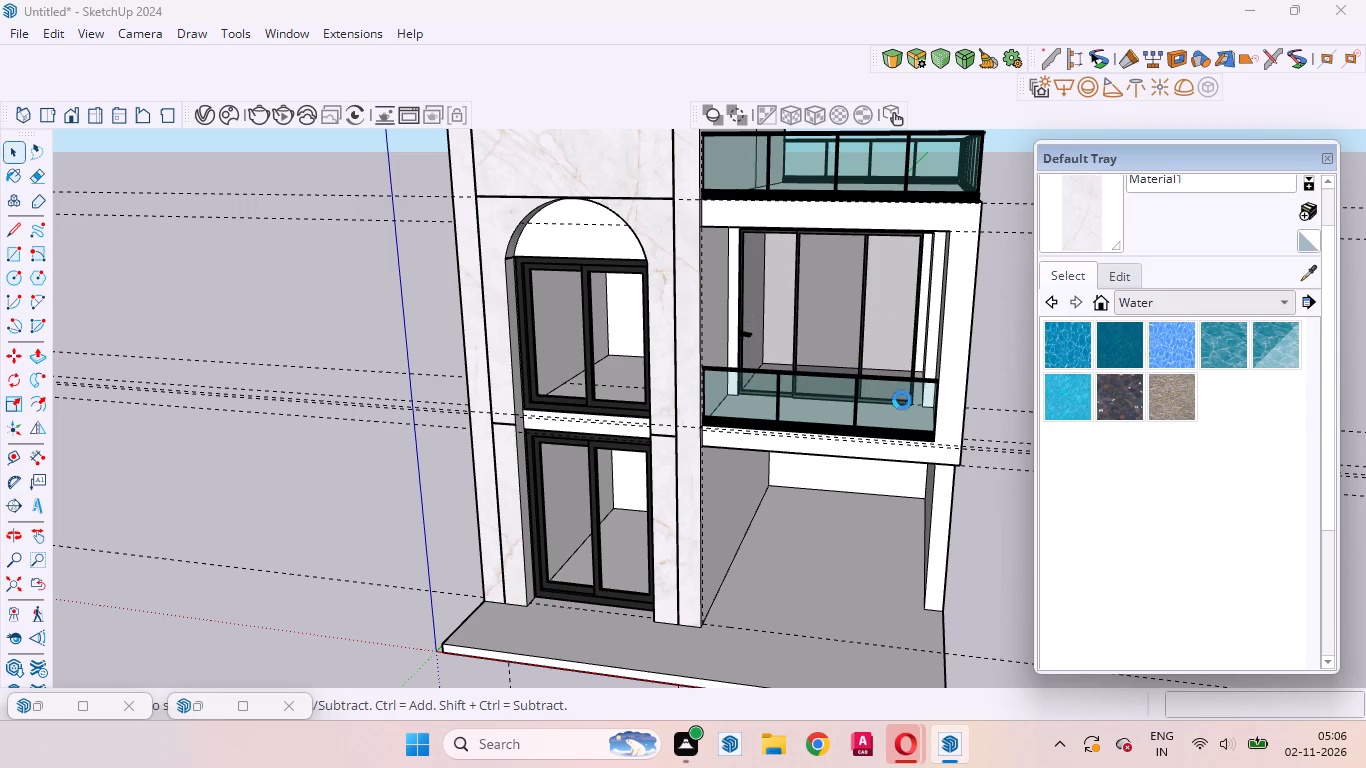
right_click(990, 374)
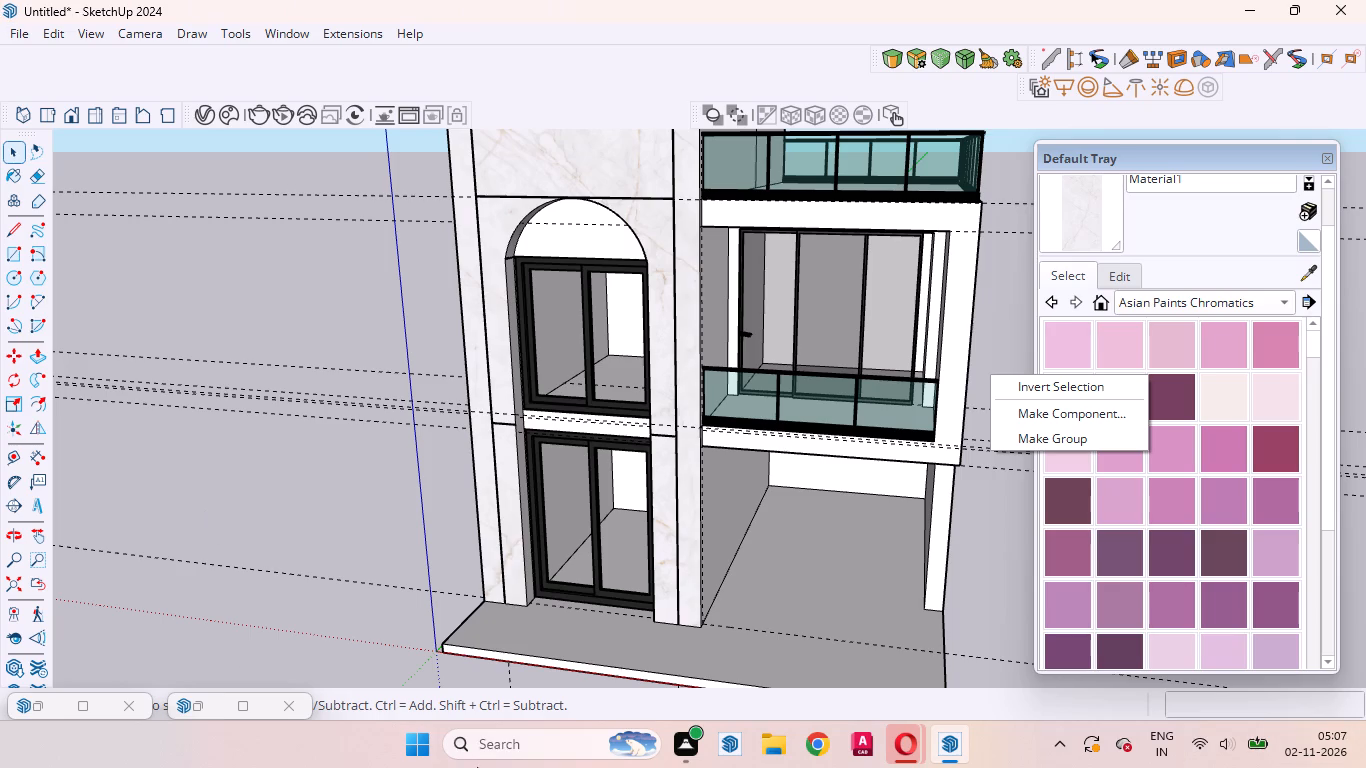
click(293, 455)
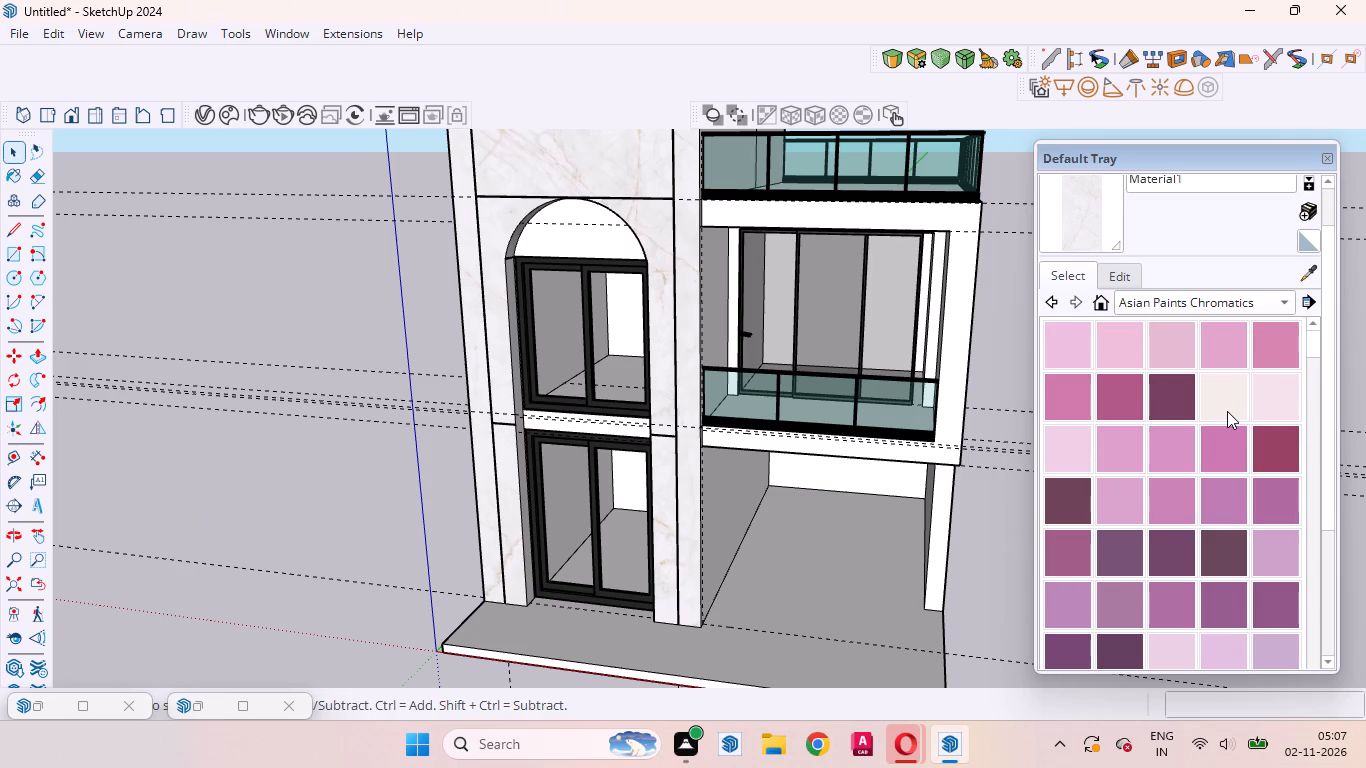
Look through the Asian Paints Chromatics swatches for a dark paint colour for the facade.
scroll(1219, 420, down, 8)
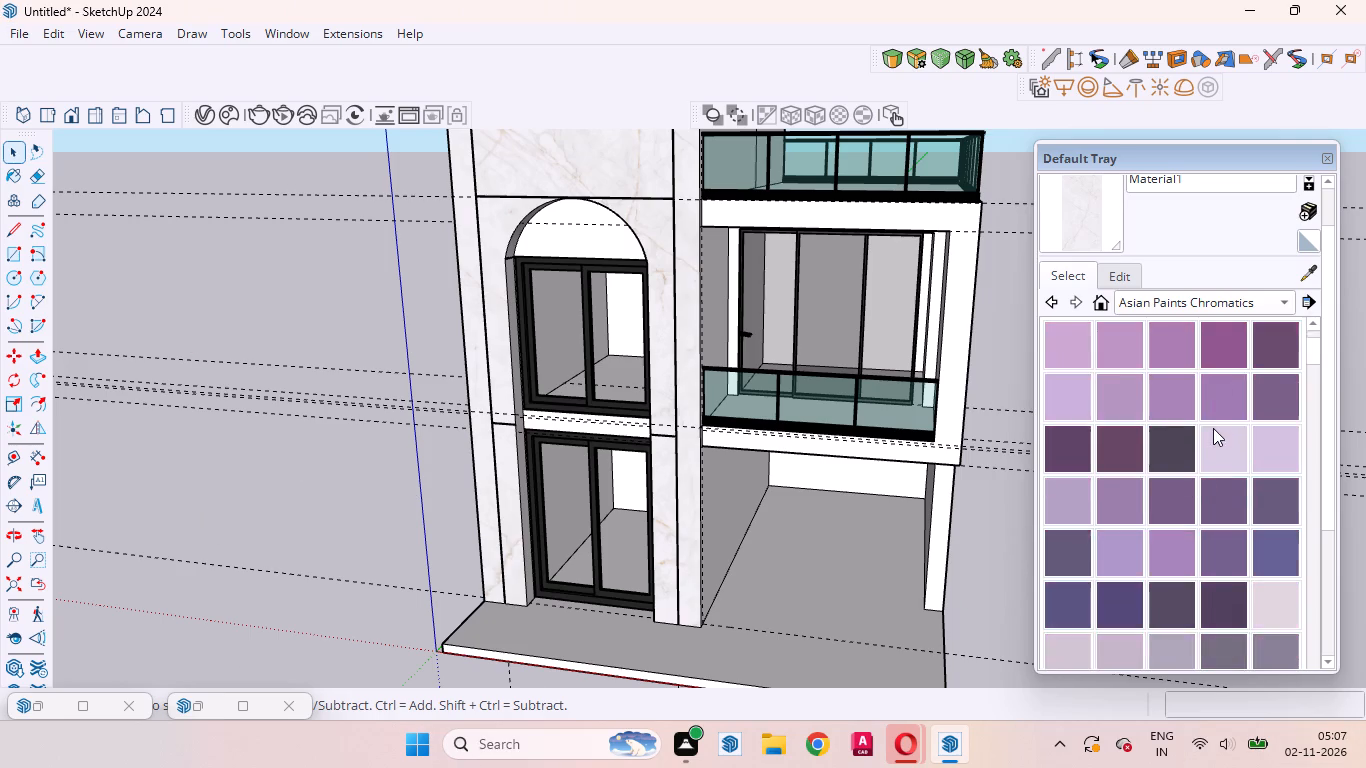
scroll(1211, 429, down, 7)
scroll(1206, 432, up, 1)
scroll(1205, 438, down, 4)
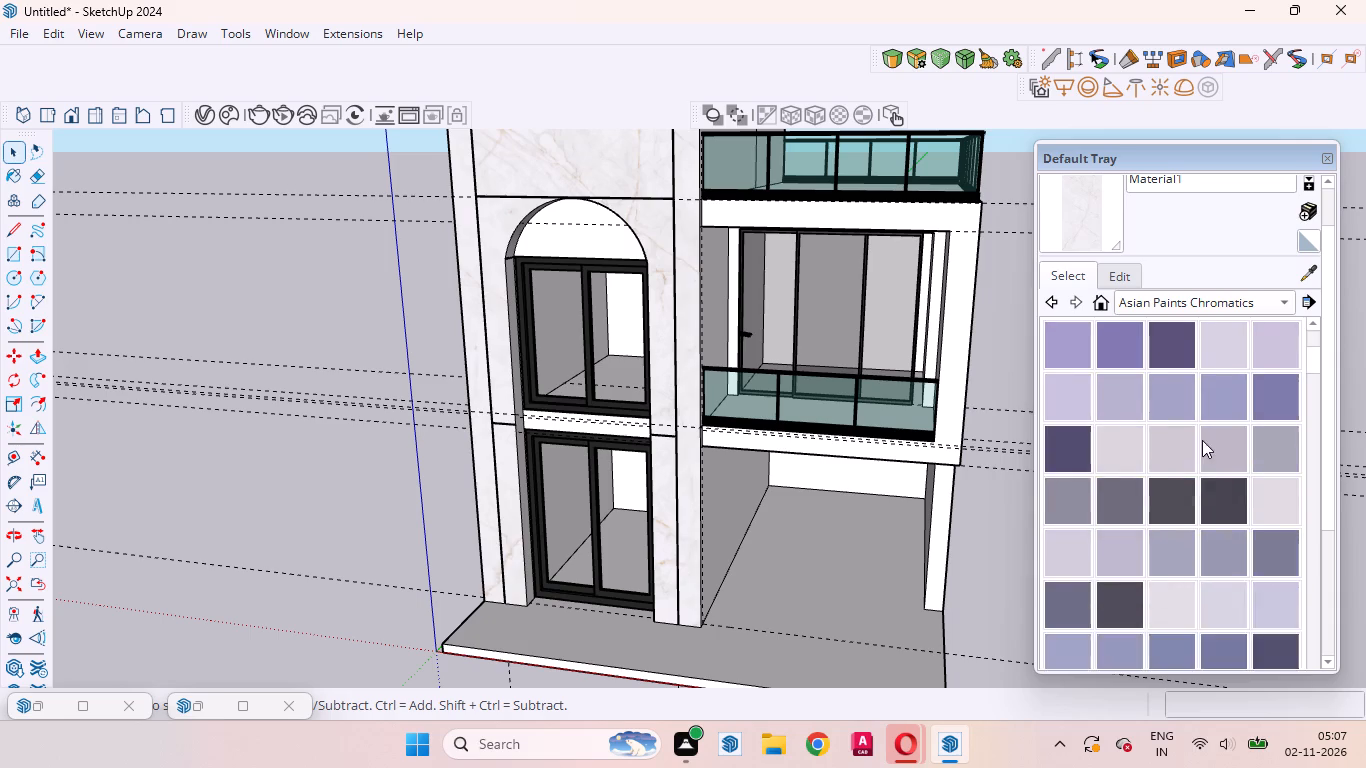
scroll(1202, 440, down, 3)
scroll(1201, 444, up, 1)
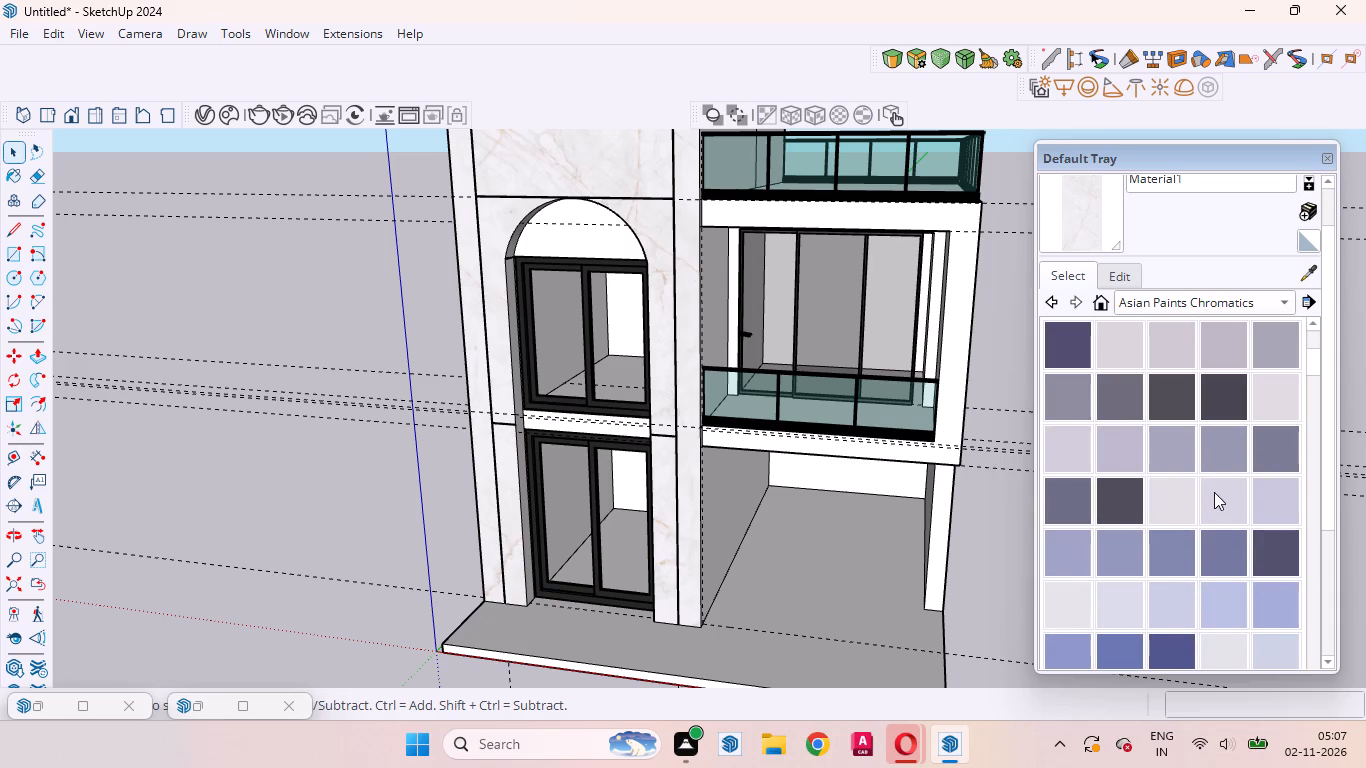
scroll(1191, 487, down, 9)
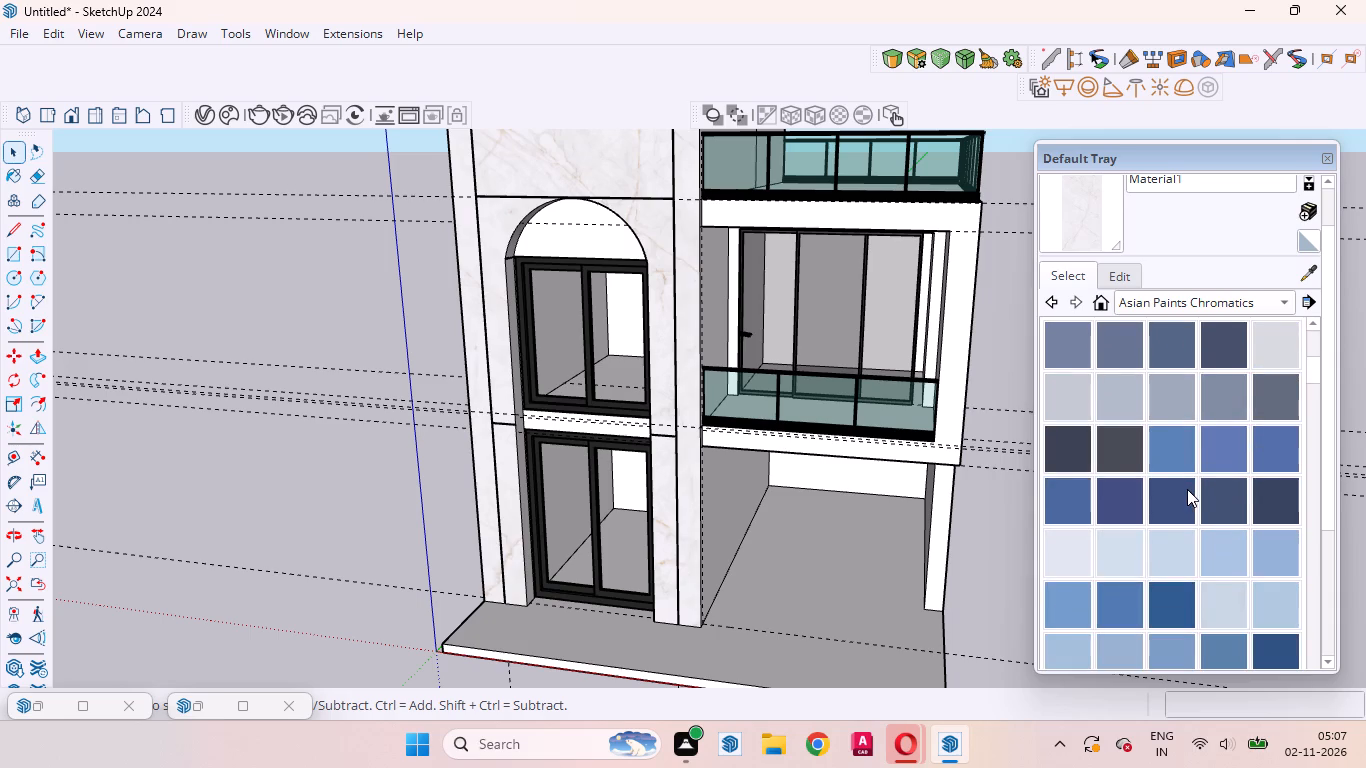
scroll(1196, 462, down, 4)
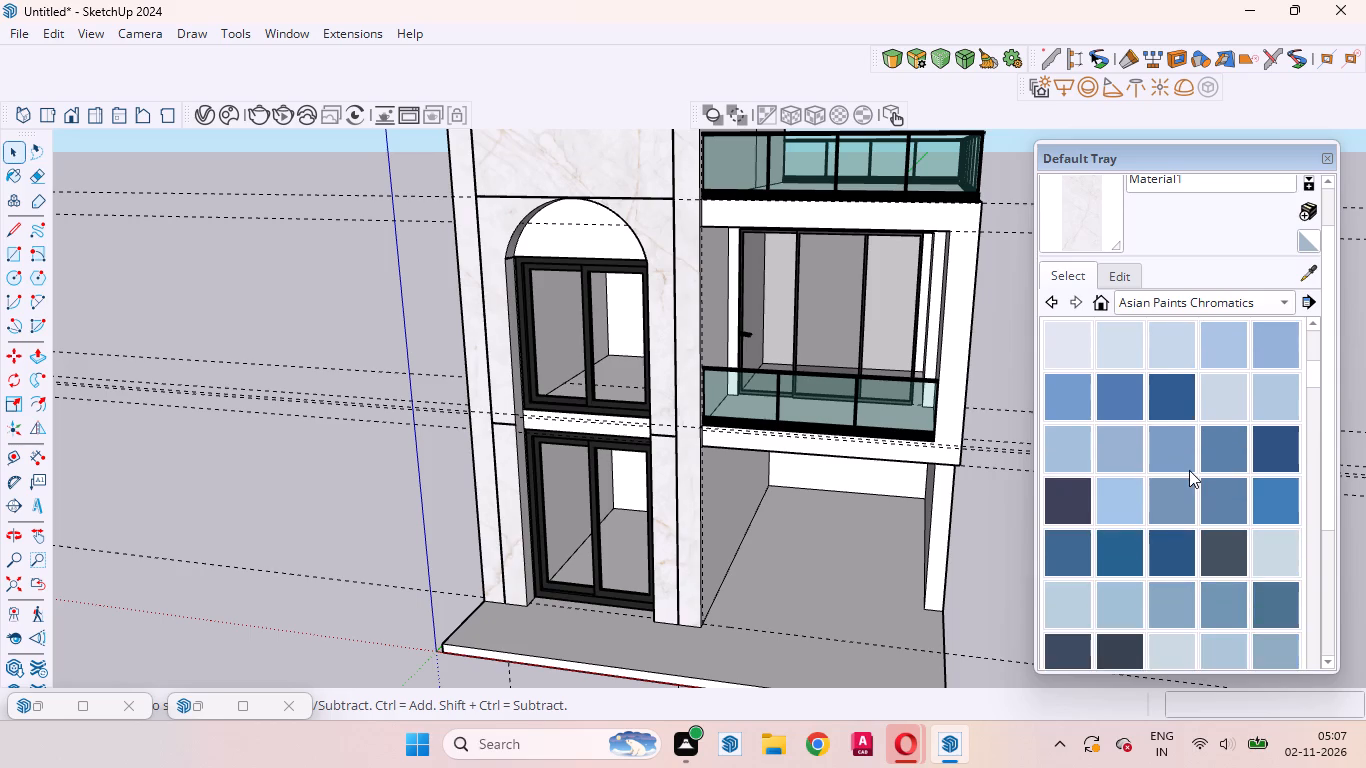
scroll(1189, 470, down, 11)
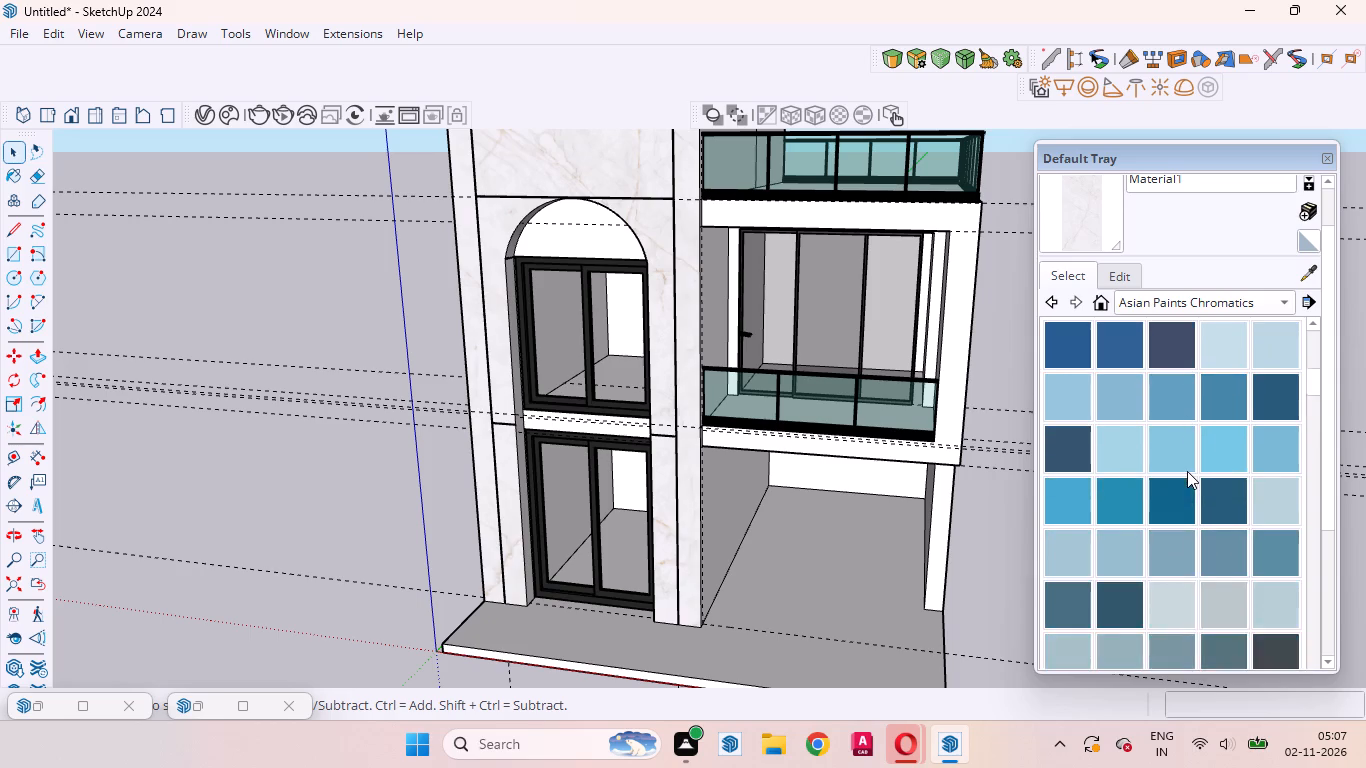
scroll(1187, 471, down, 11)
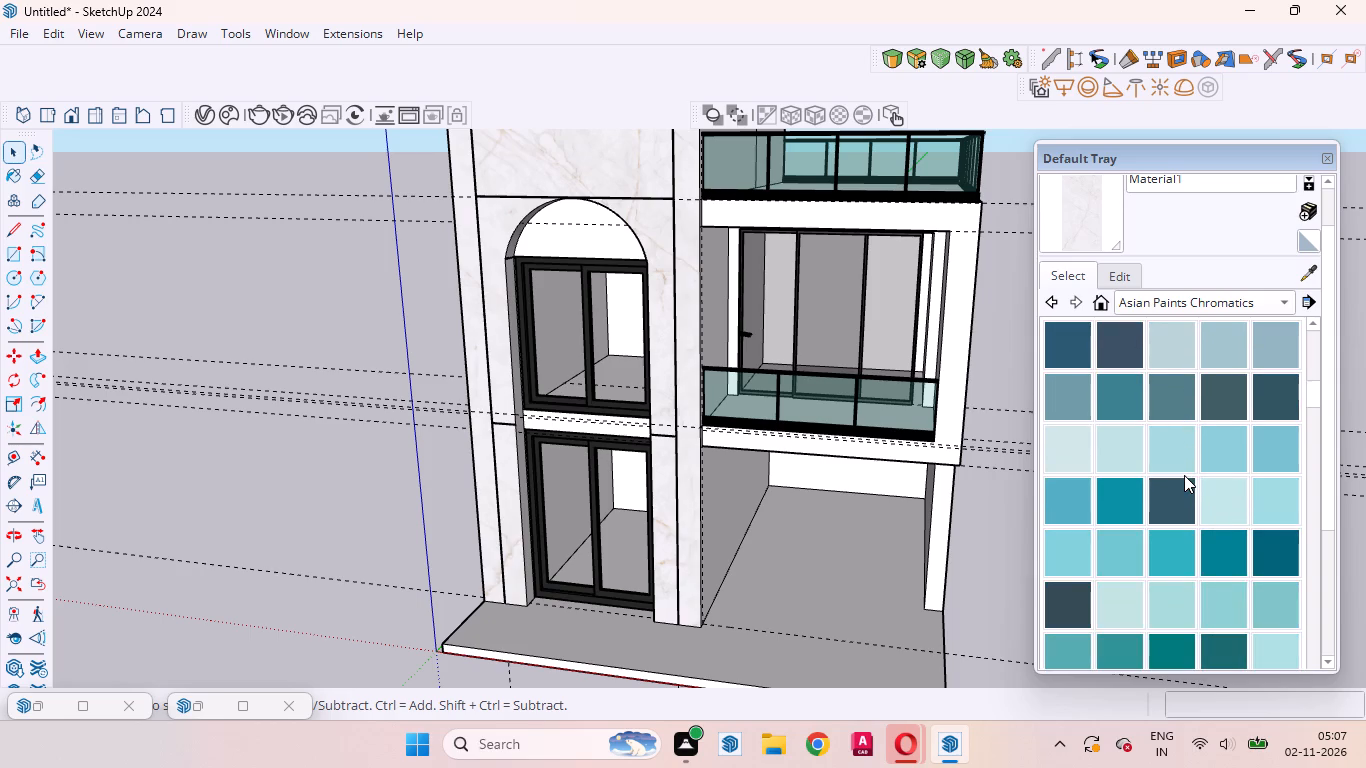
scroll(1184, 475, down, 9)
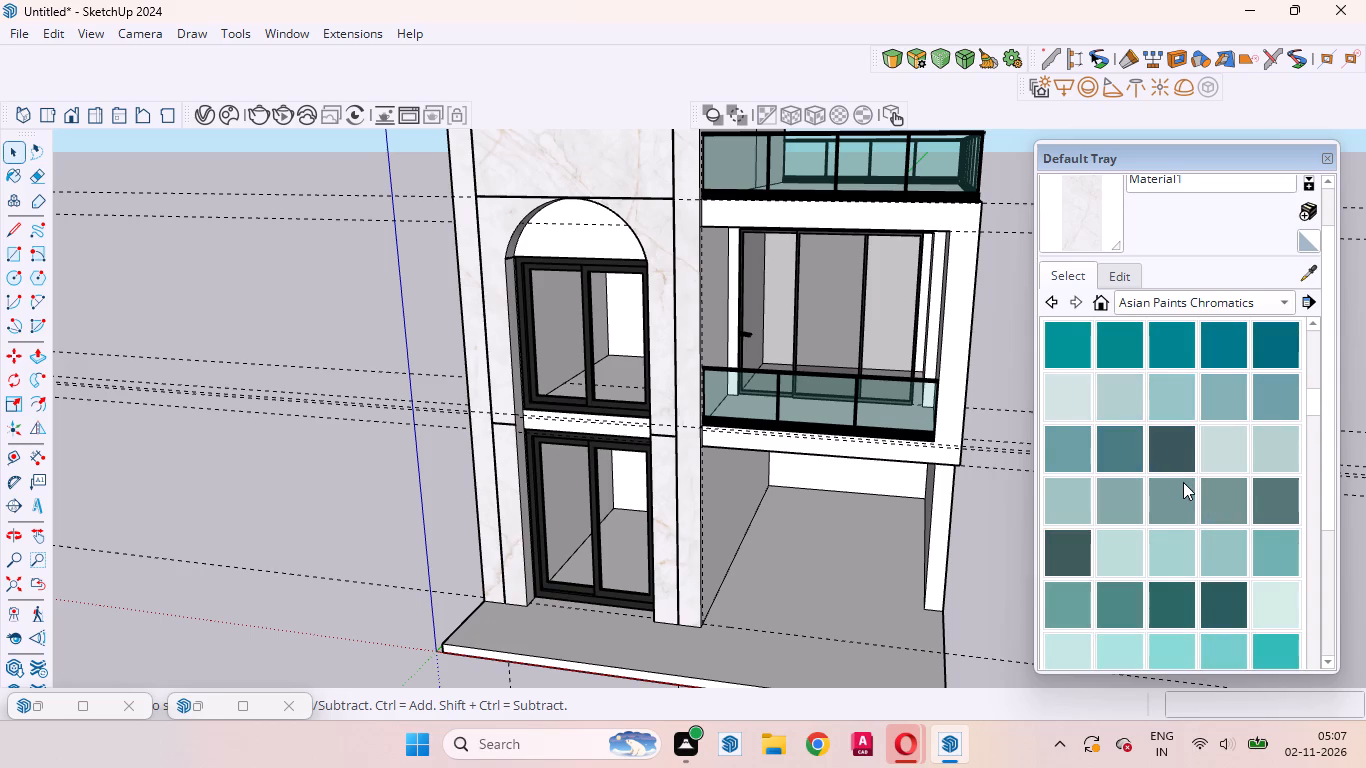
scroll(1199, 484, down, 15)
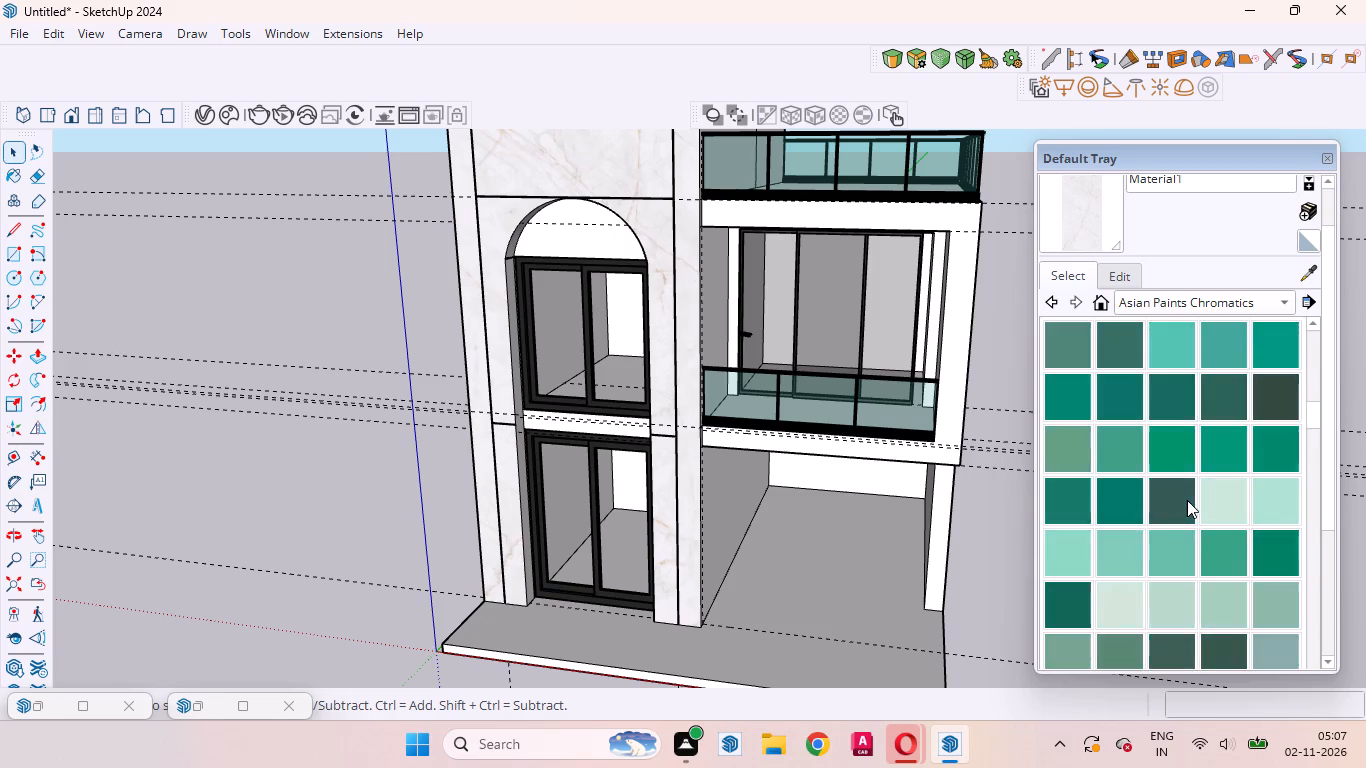
scroll(1180, 504, down, 15)
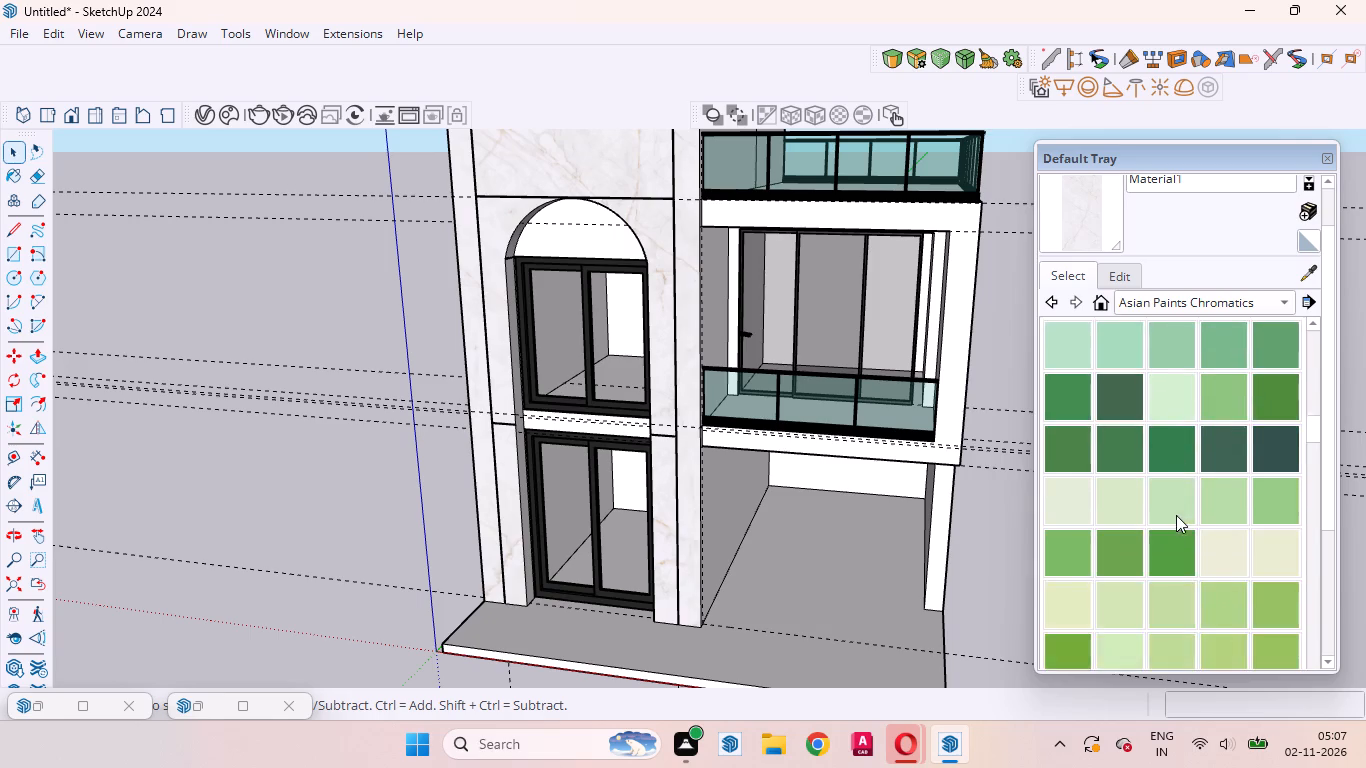
scroll(1176, 515, down, 14)
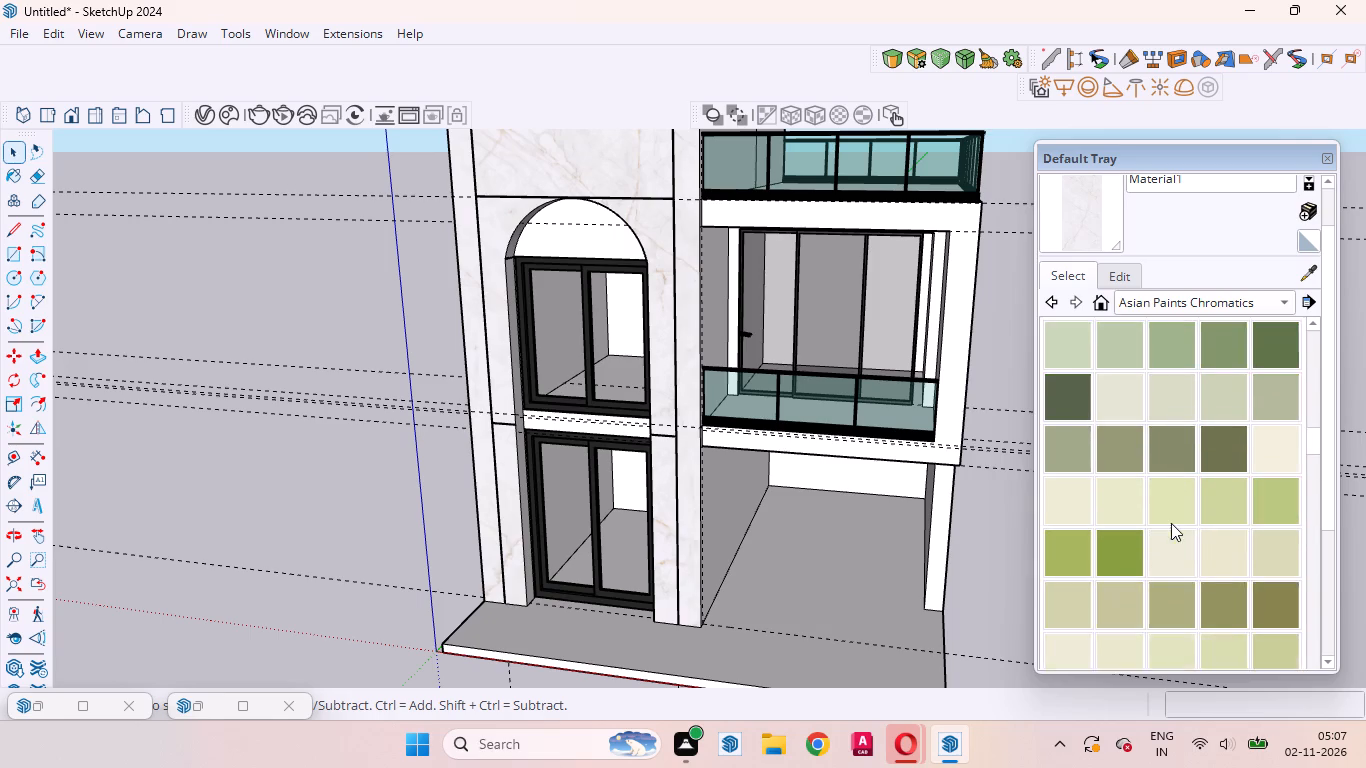
scroll(1171, 523, down, 15)
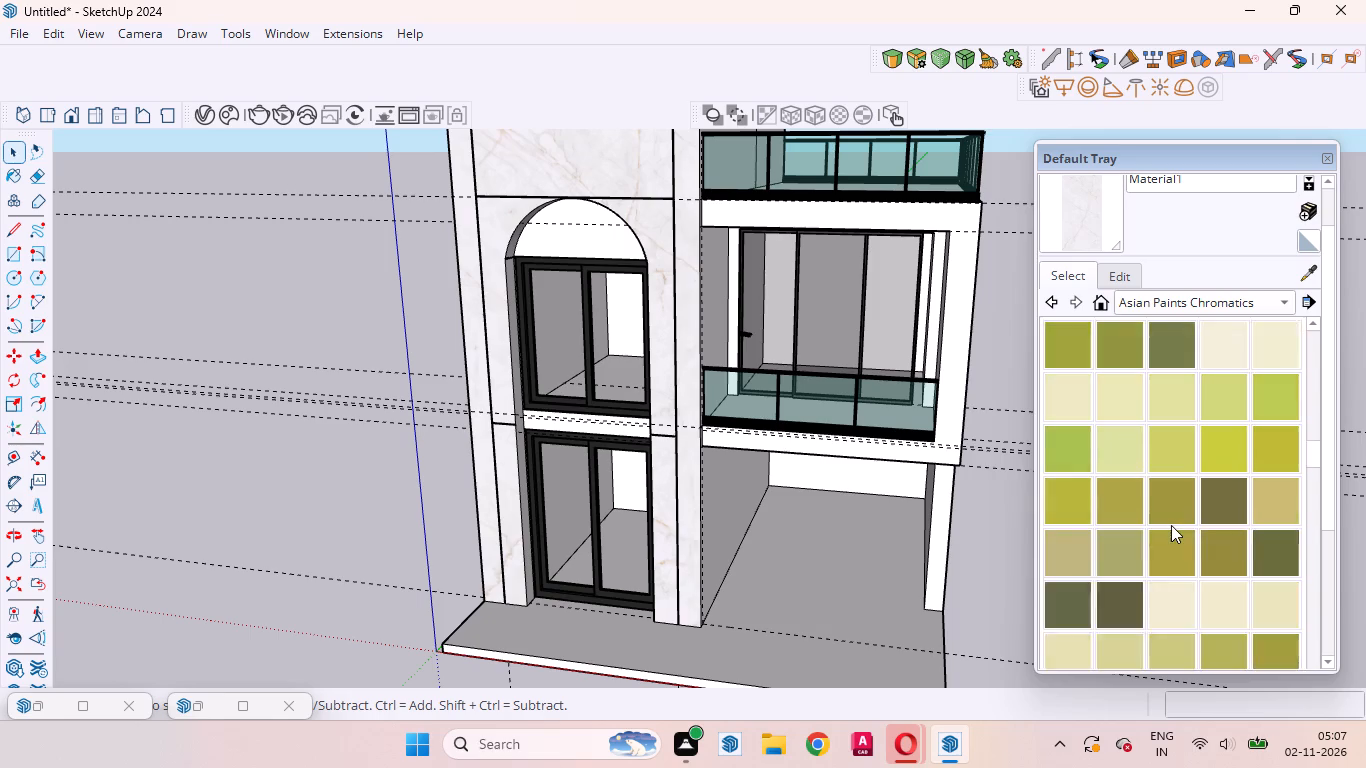
scroll(1171, 525, down, 14)
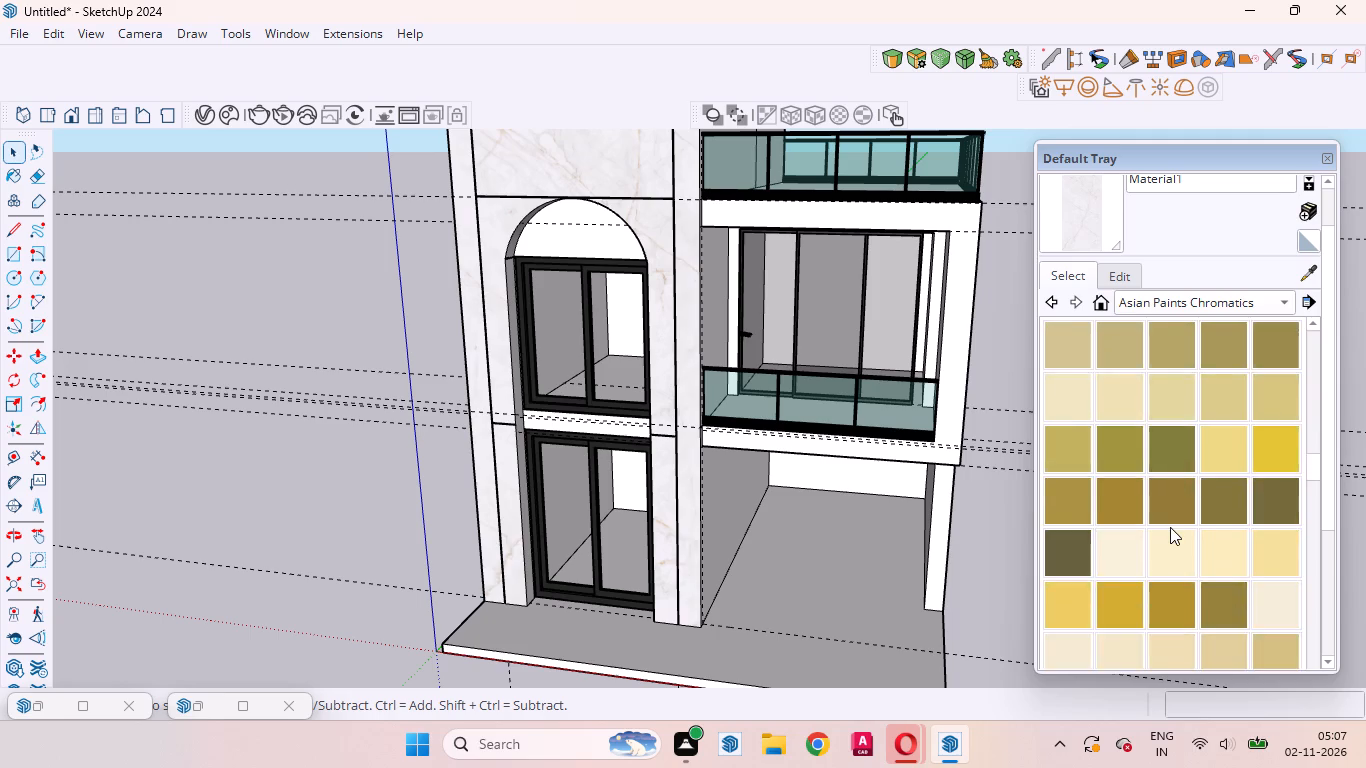
scroll(1170, 527, down, 6)
scroll(1170, 528, up, 2)
scroll(1170, 528, down, 17)
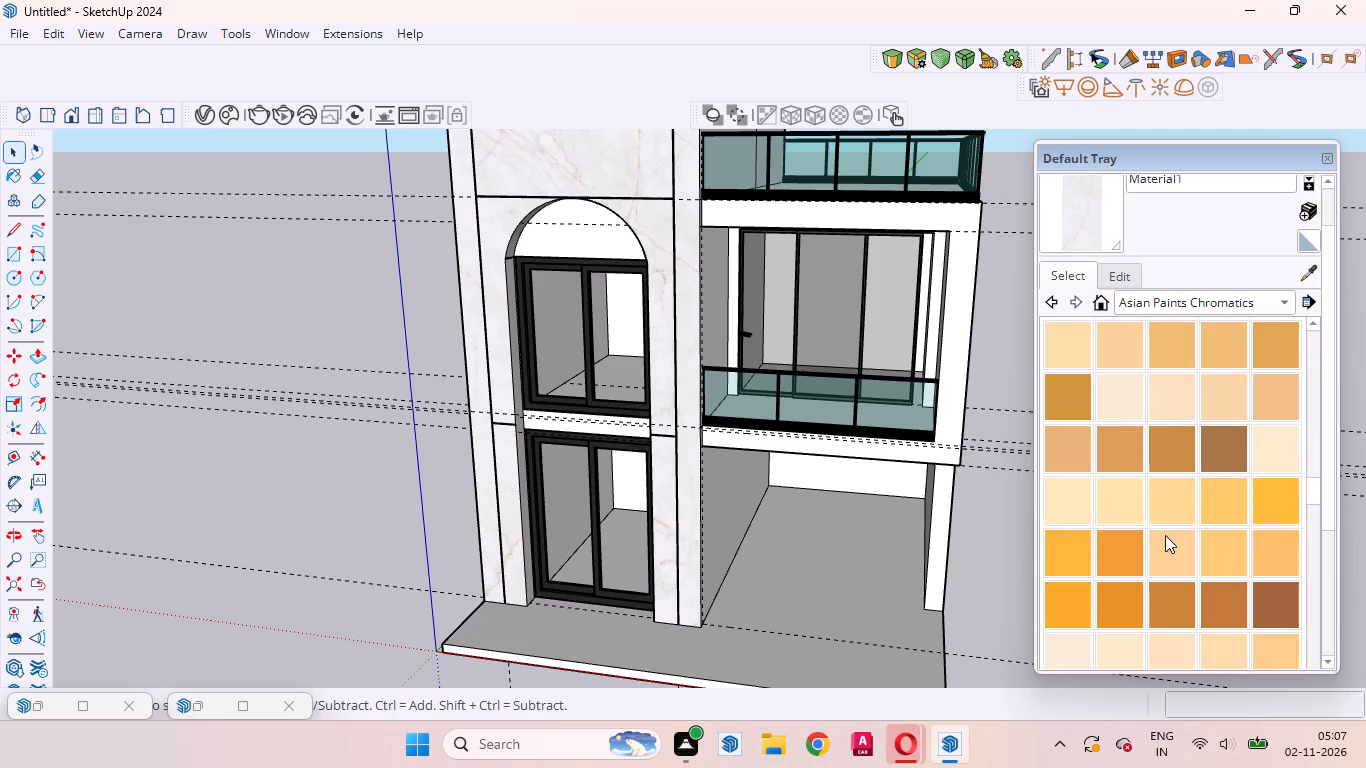
scroll(1165, 535, down, 20)
scroll(1165, 535, down, 4)
scroll(1164, 536, up, 1)
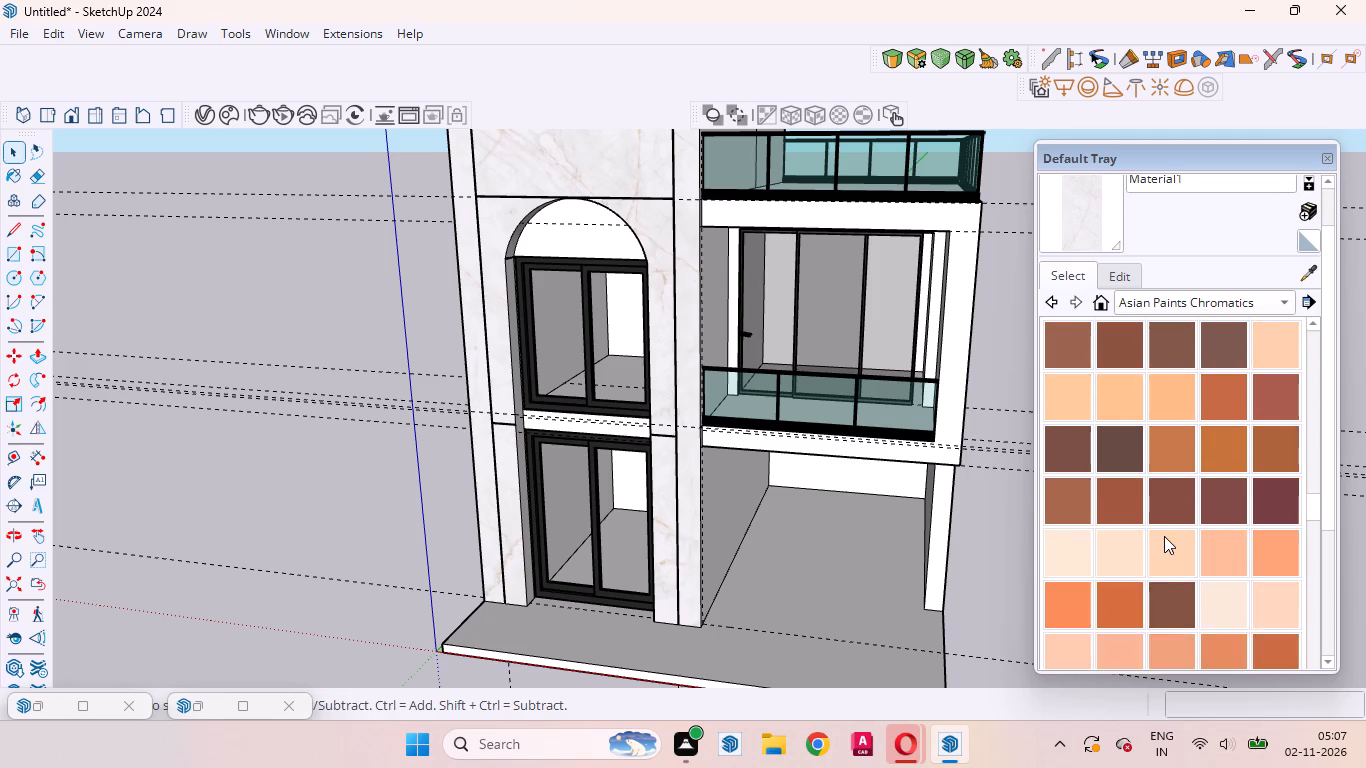
scroll(1164, 536, down, 5)
scroll(1113, 611, down, 3)
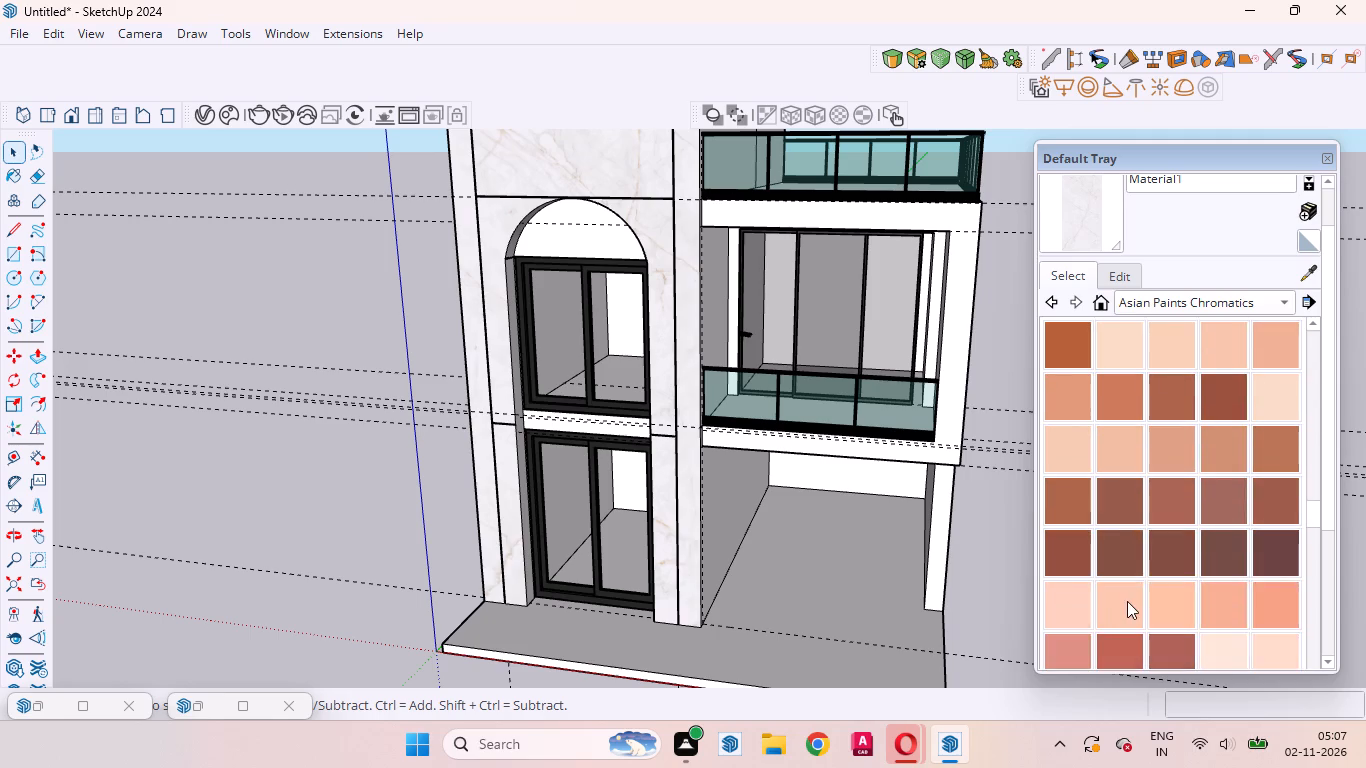
scroll(1127, 601, down, 2)
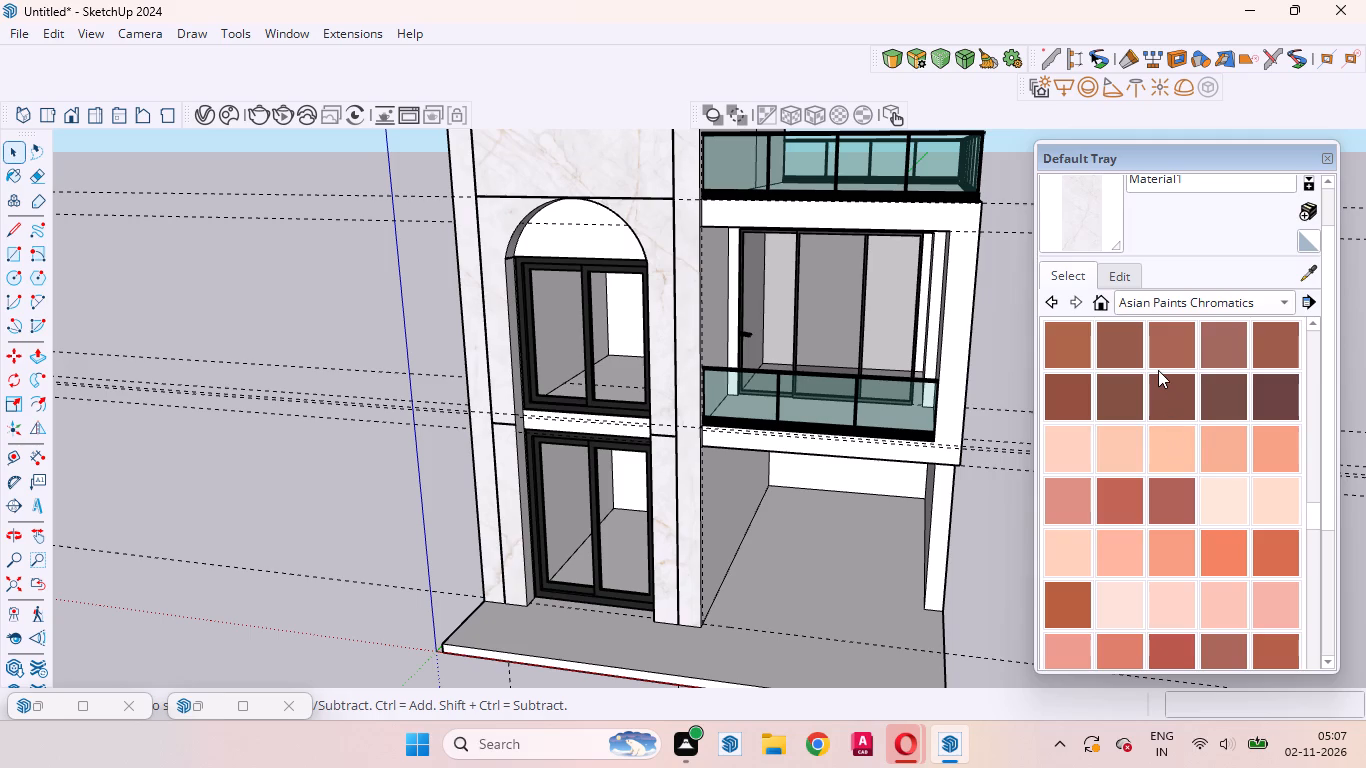
scroll(1158, 370, down, 20)
scroll(1158, 370, down, 4)
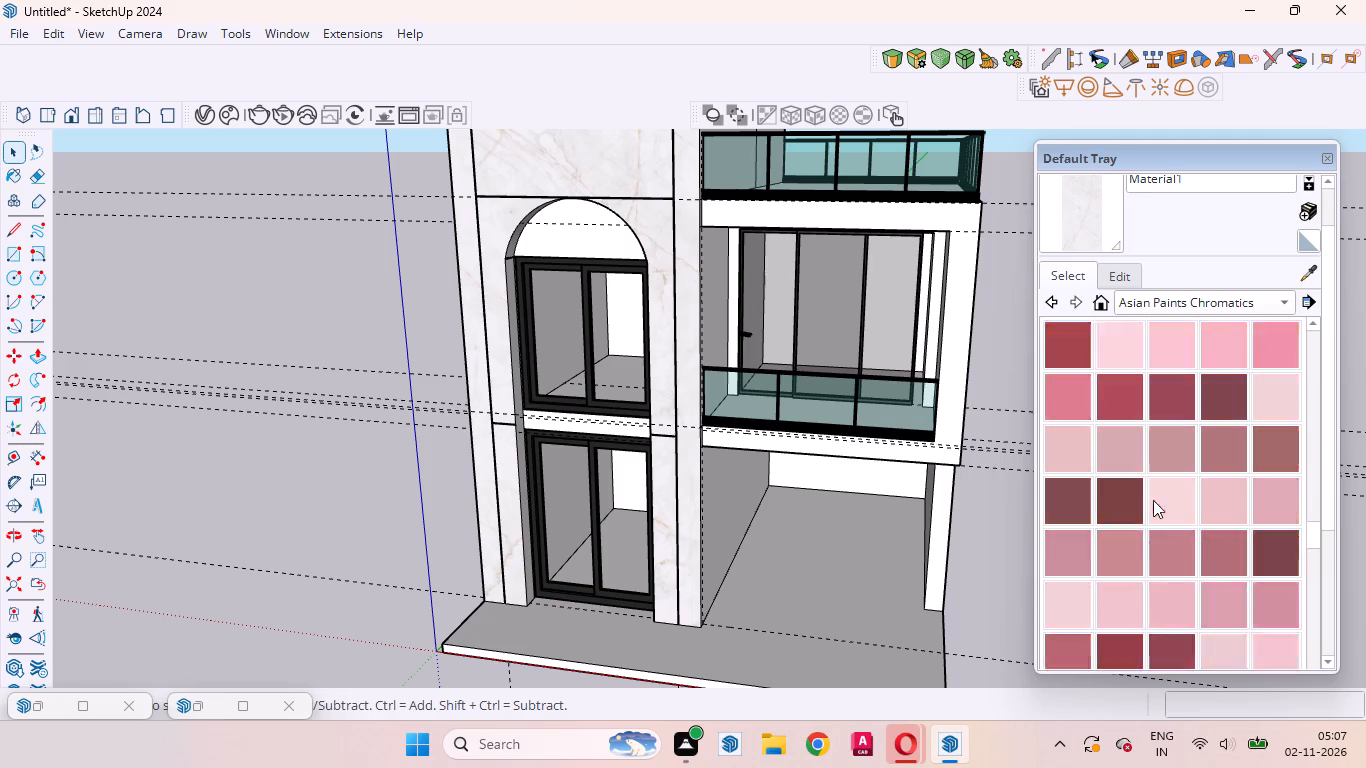
scroll(1153, 500, down, 20)
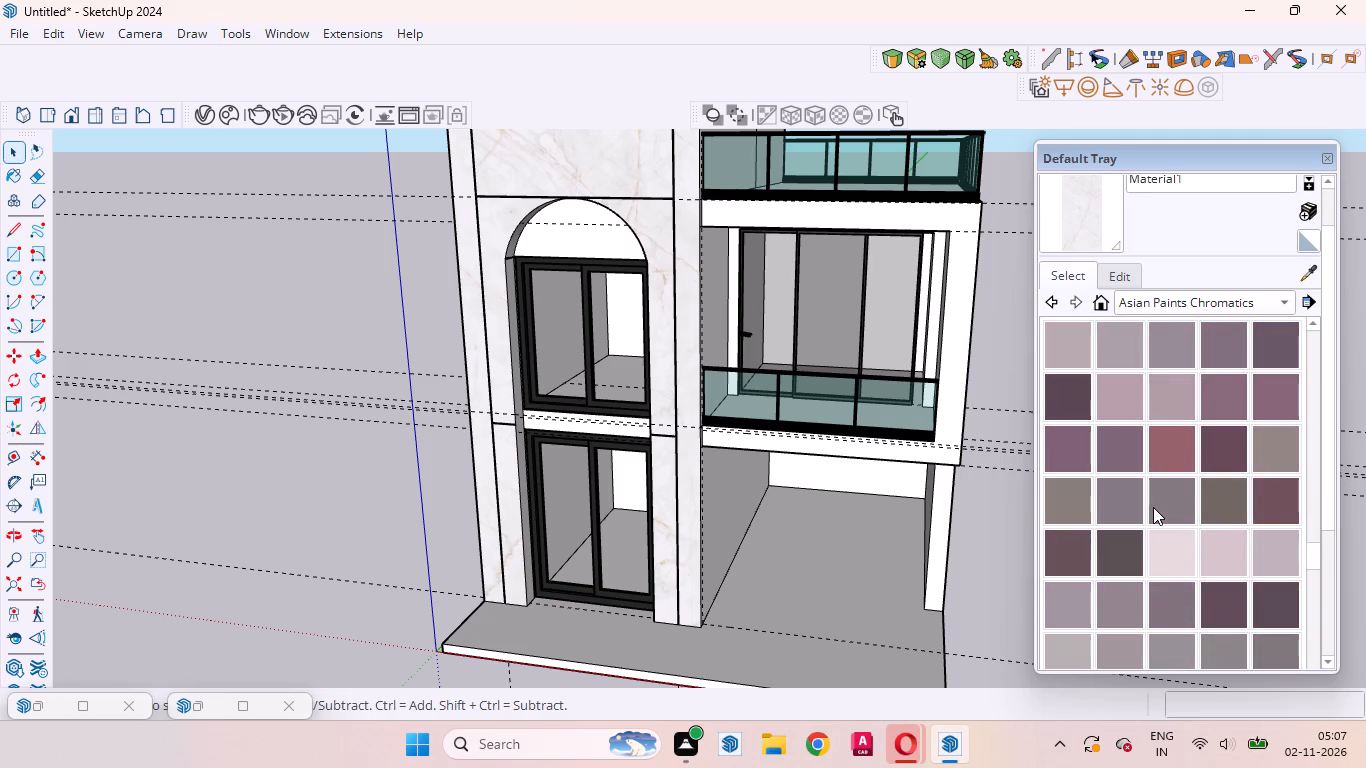
scroll(1153, 507, down, 7)
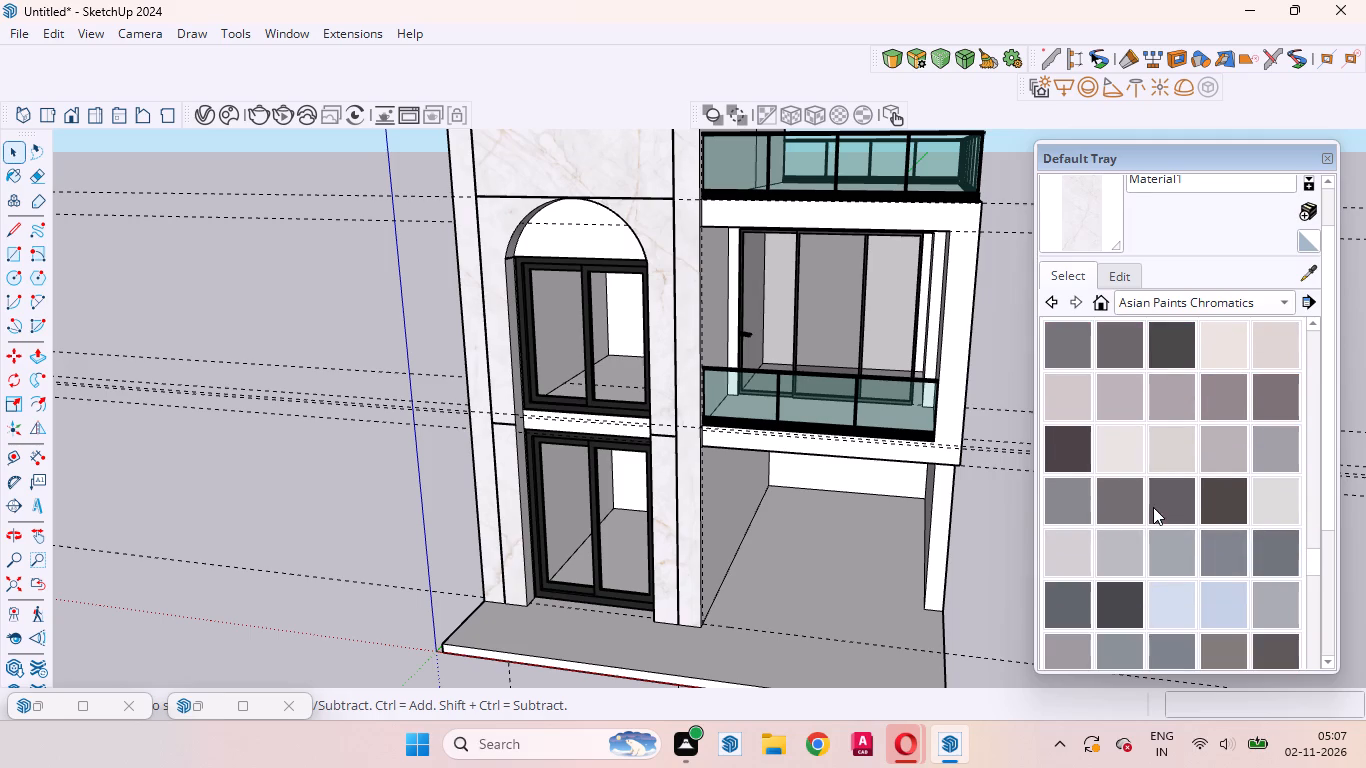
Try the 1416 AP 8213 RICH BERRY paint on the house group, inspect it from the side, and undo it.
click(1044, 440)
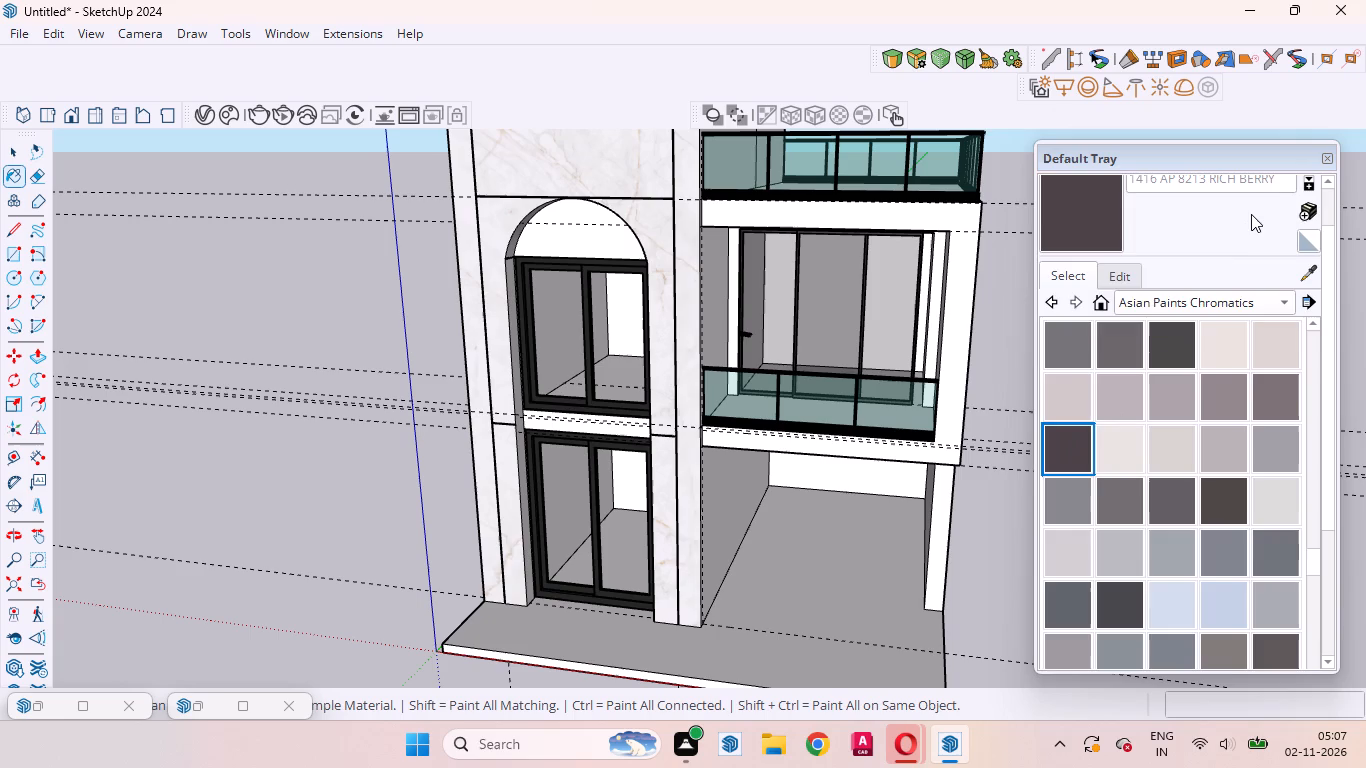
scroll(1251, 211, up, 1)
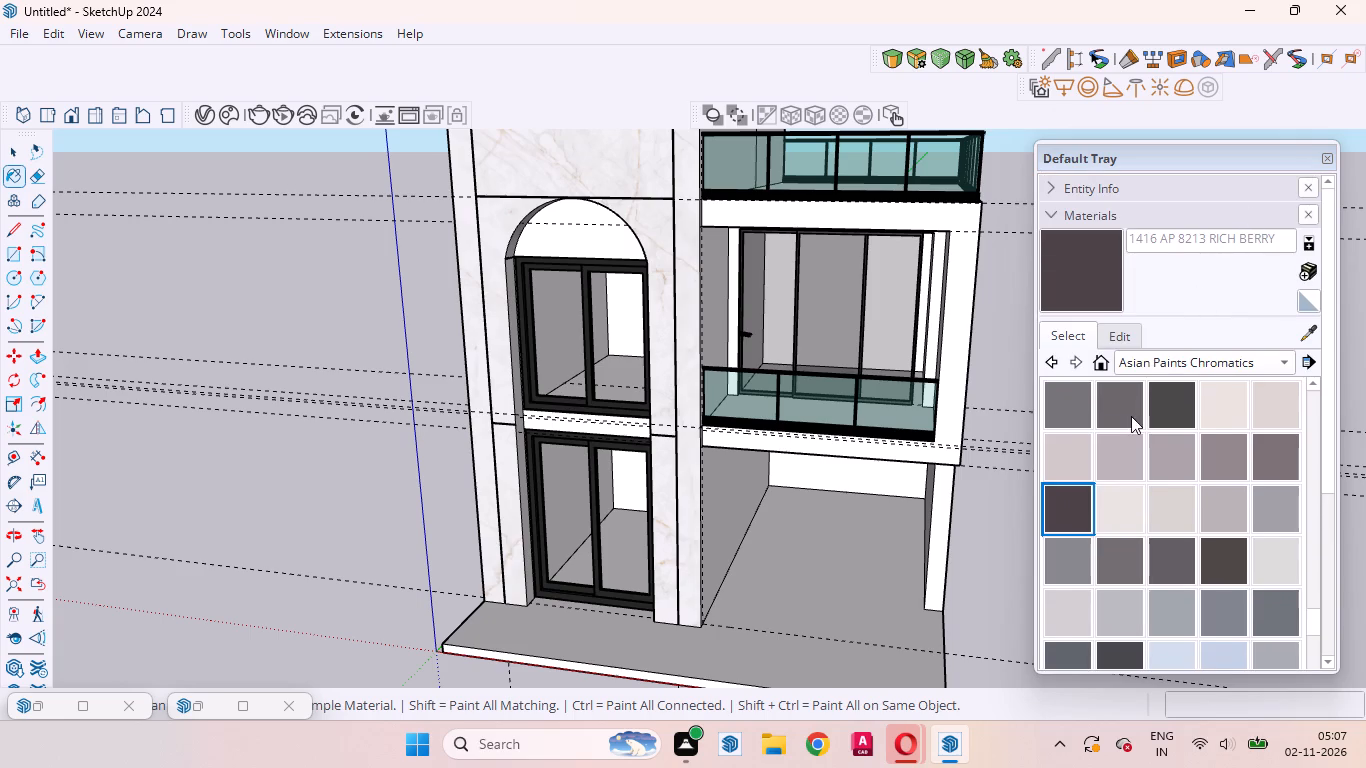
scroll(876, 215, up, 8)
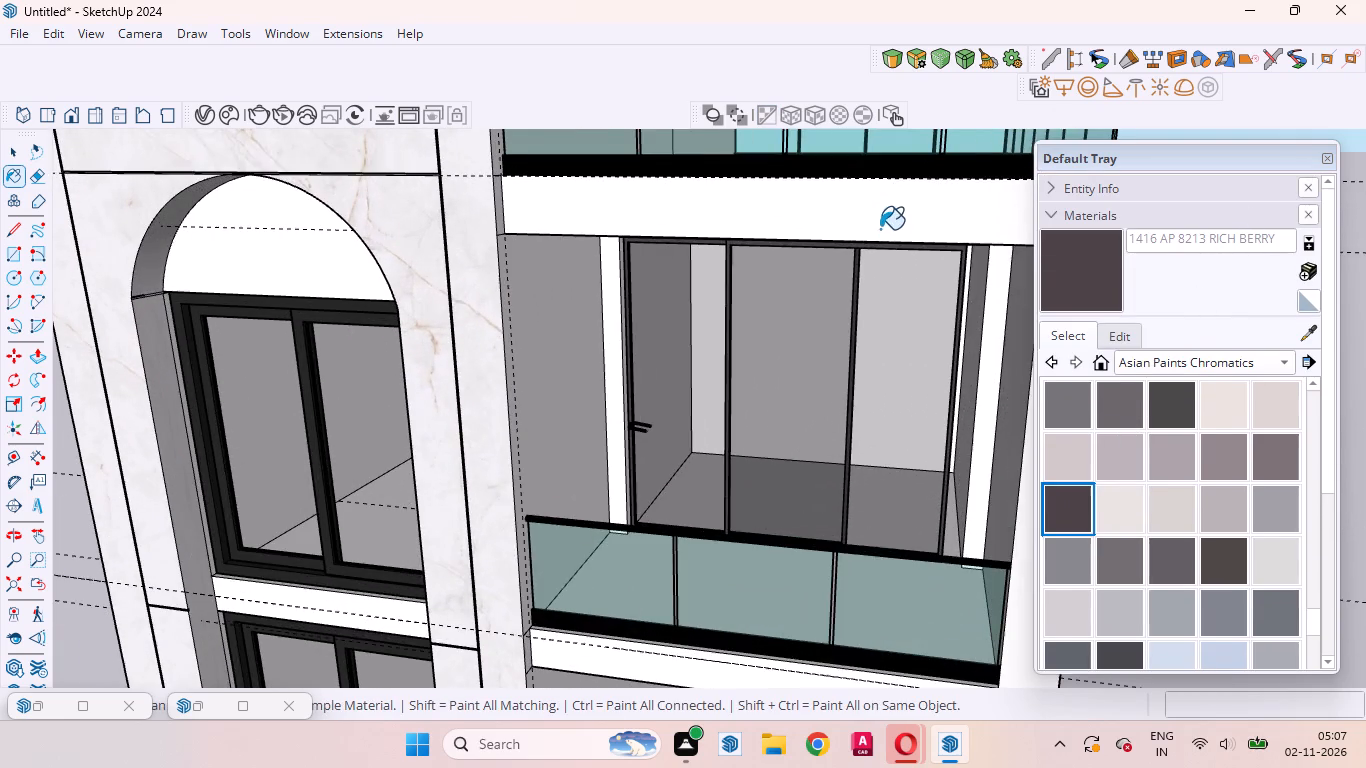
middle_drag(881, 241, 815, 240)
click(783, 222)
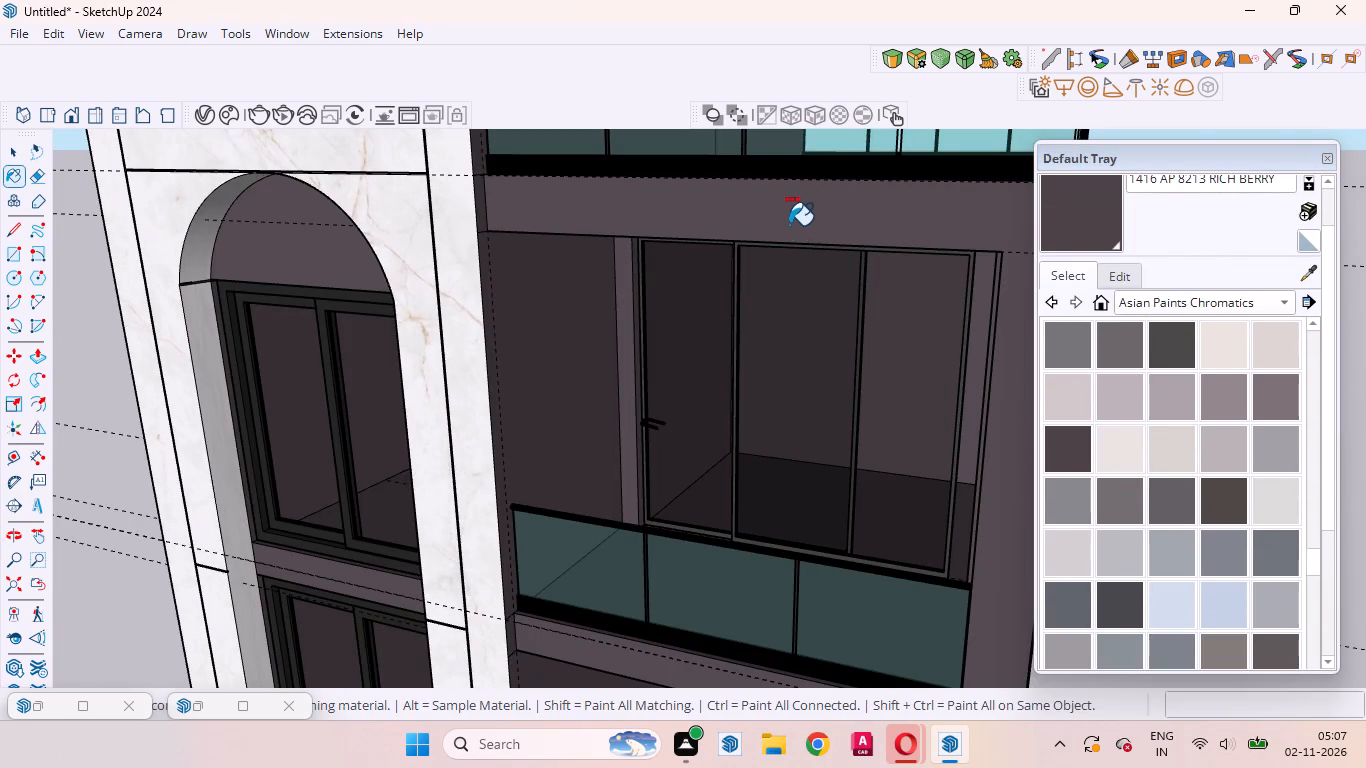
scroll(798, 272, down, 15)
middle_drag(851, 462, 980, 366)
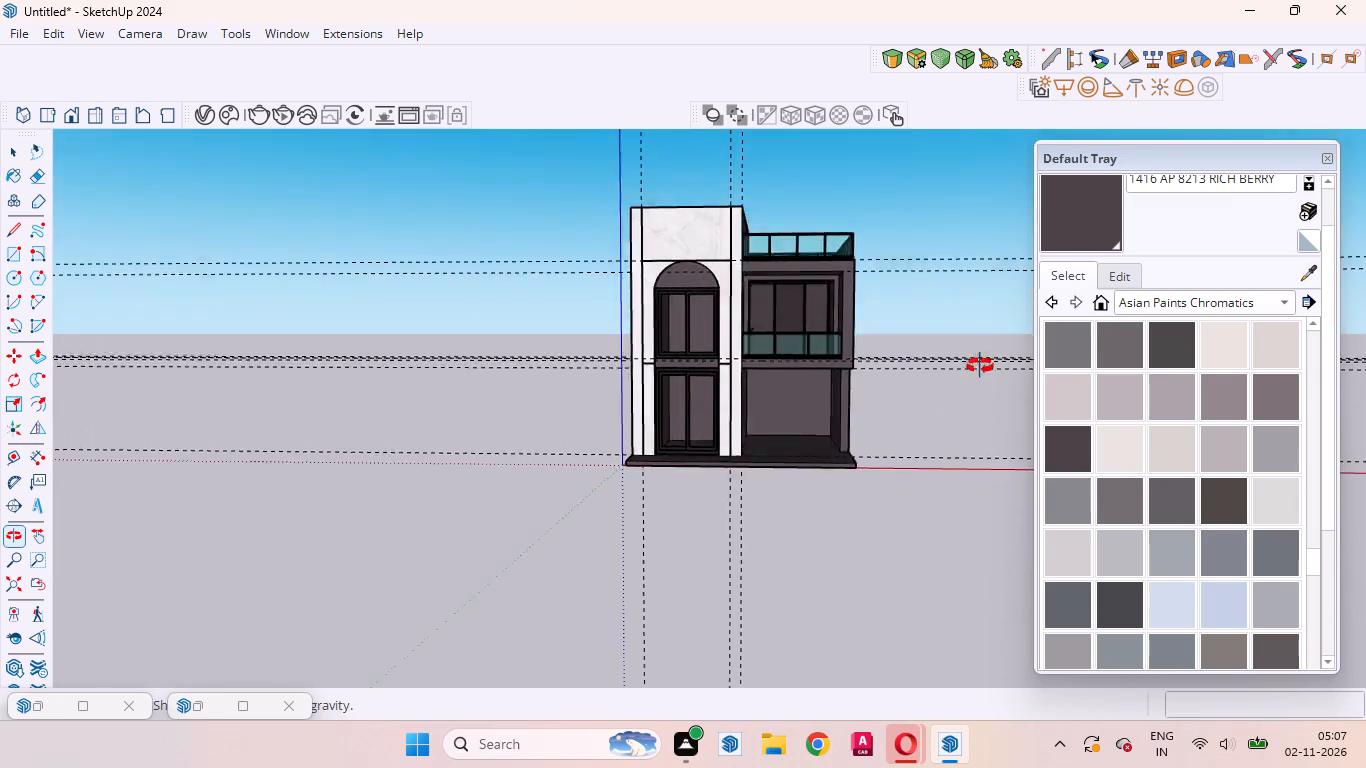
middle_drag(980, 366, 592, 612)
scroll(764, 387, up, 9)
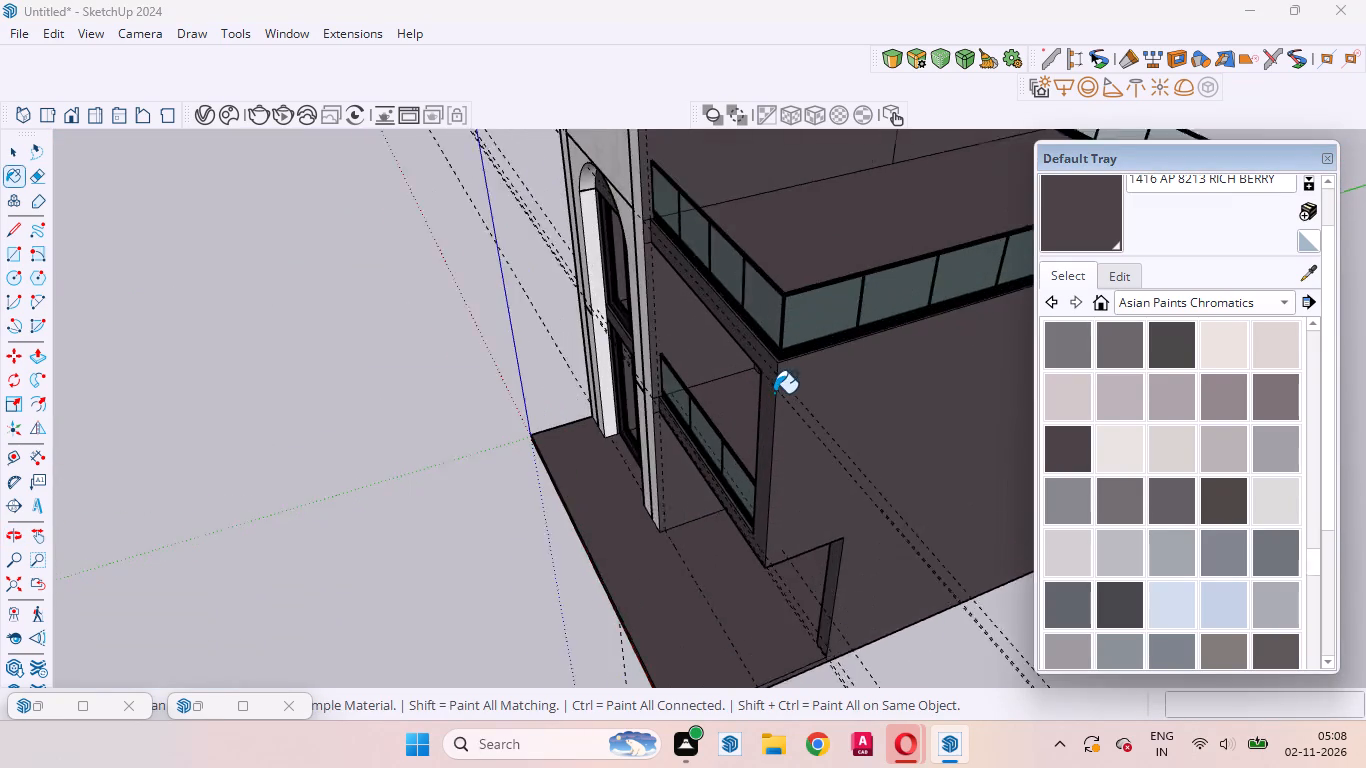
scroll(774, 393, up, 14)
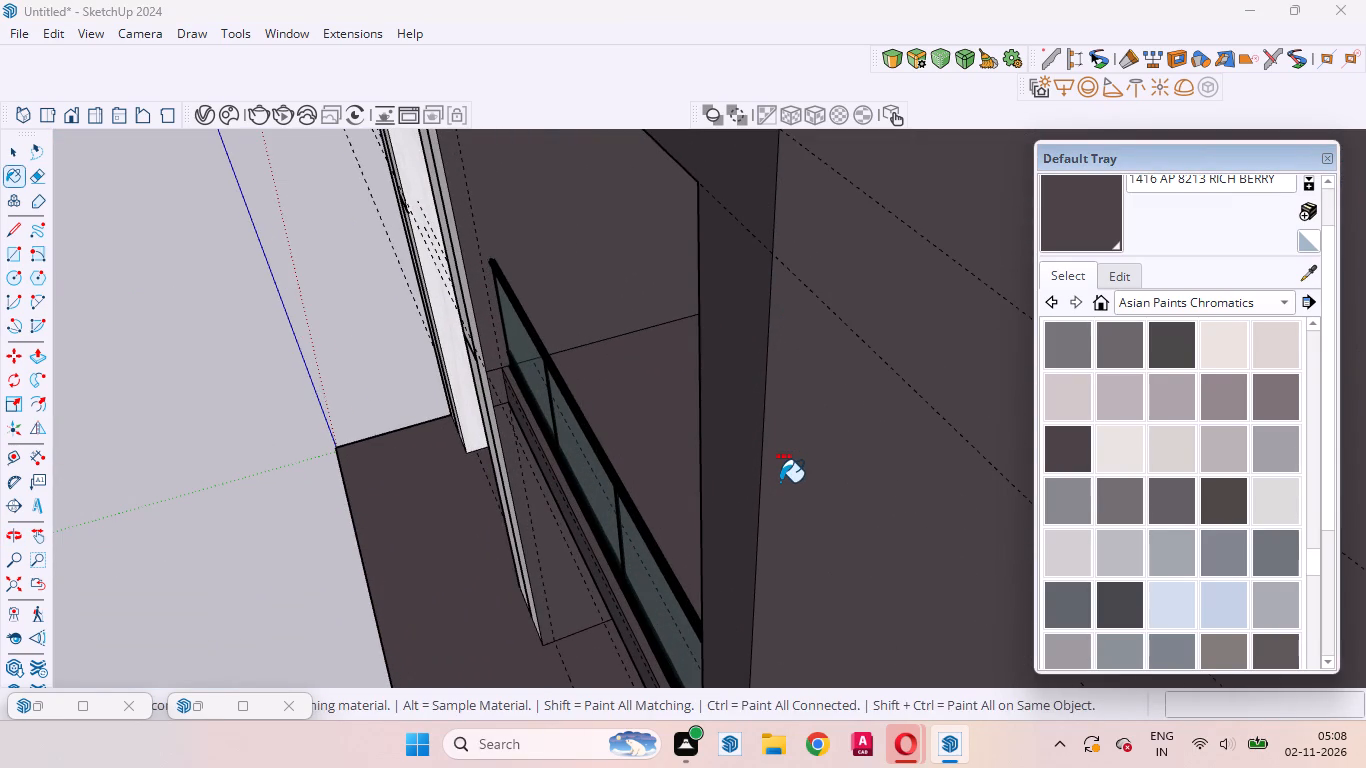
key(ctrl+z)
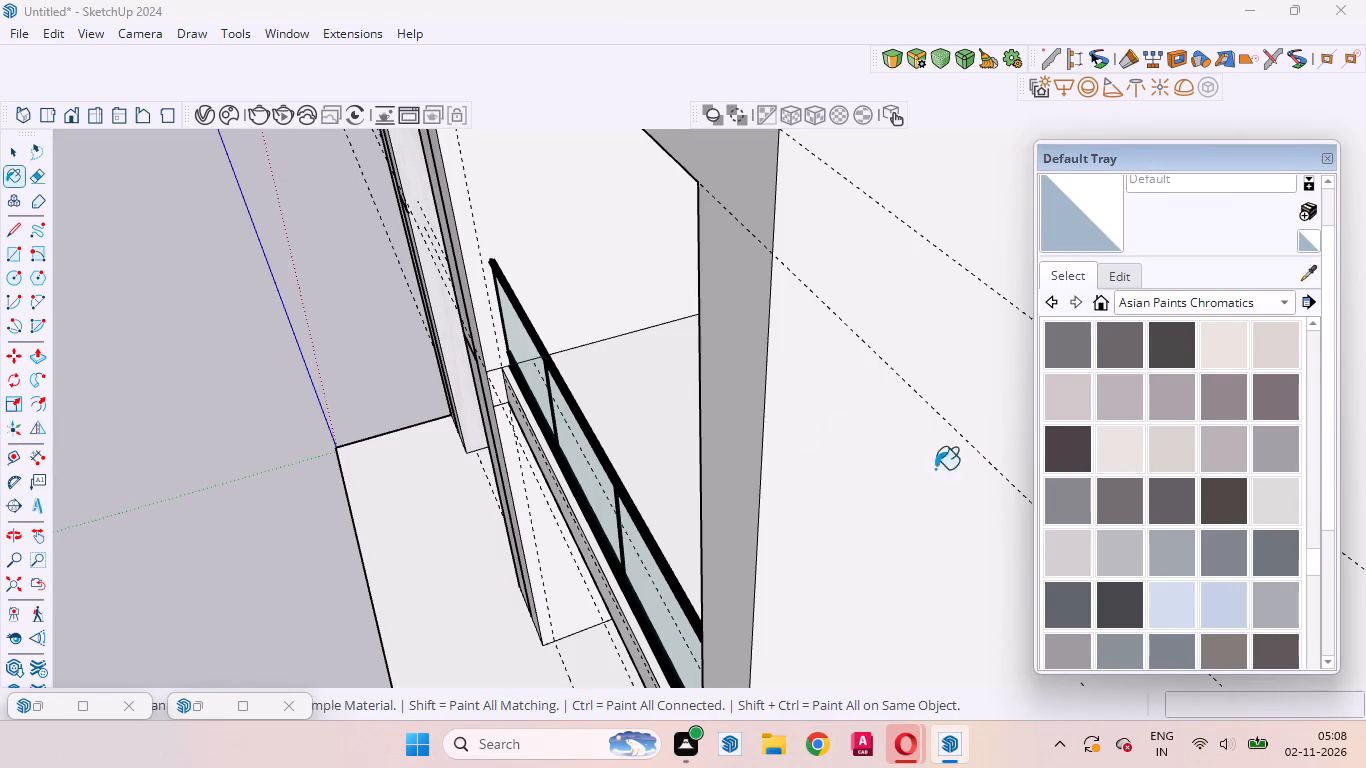
Paint the front face of the balcony surround with 1447 AP 8254 SILENT NIGHT from the Asian Paints Chromatics collection.
click(24, 144)
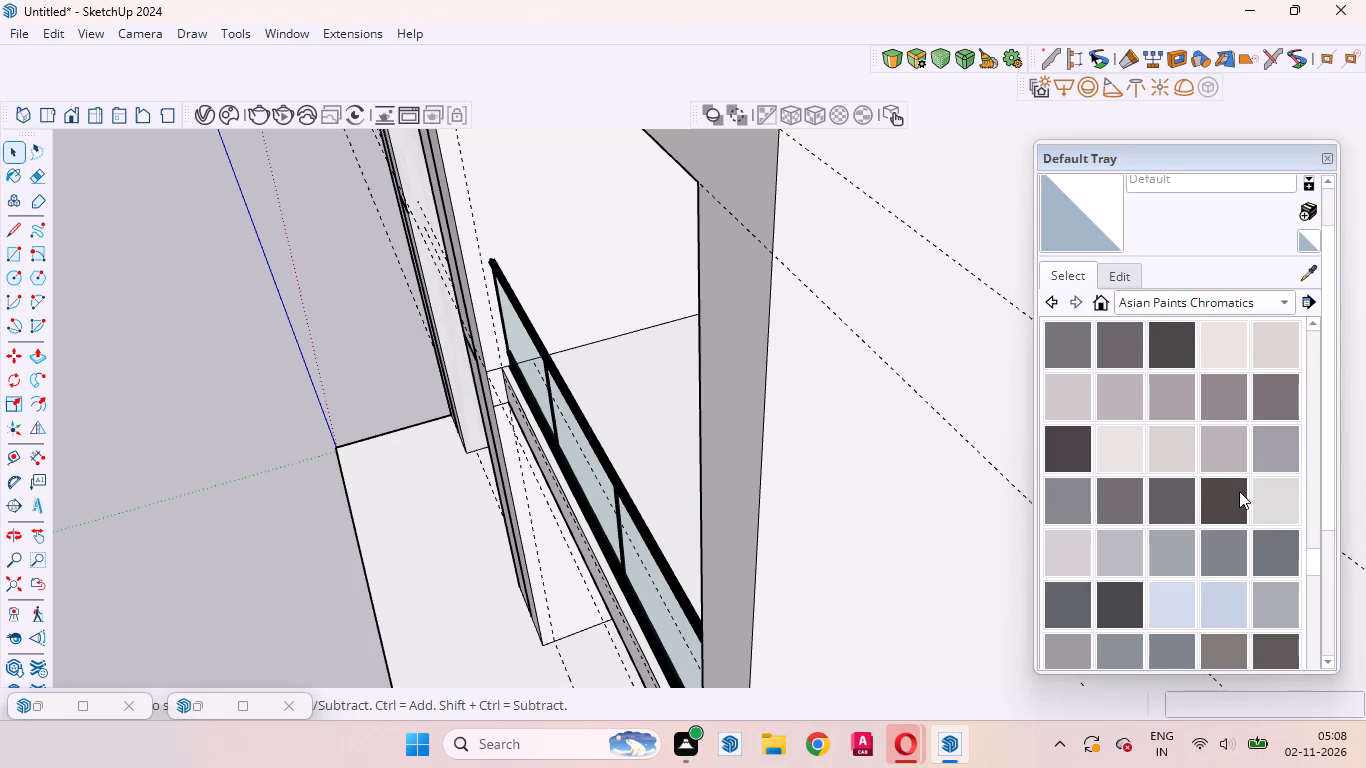
scroll(1258, 515, down, 4)
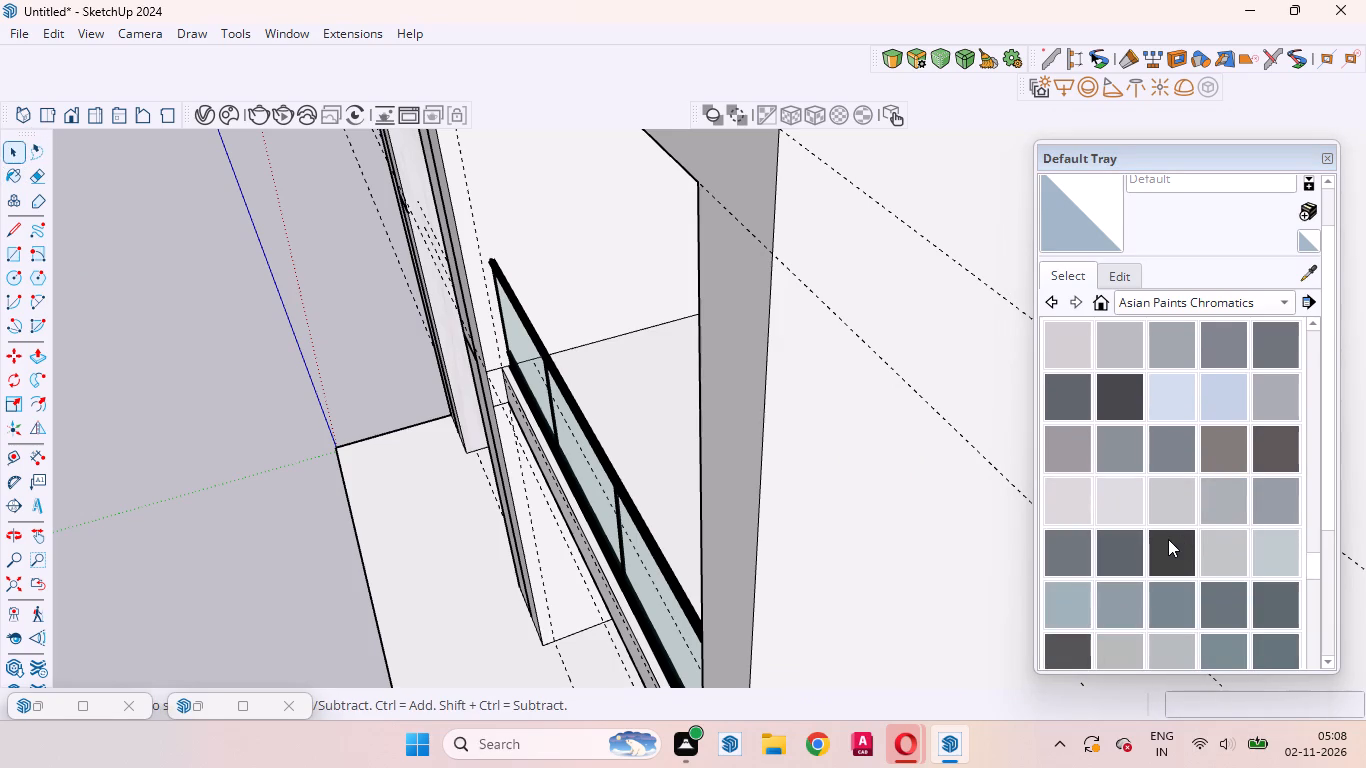
click(1126, 543)
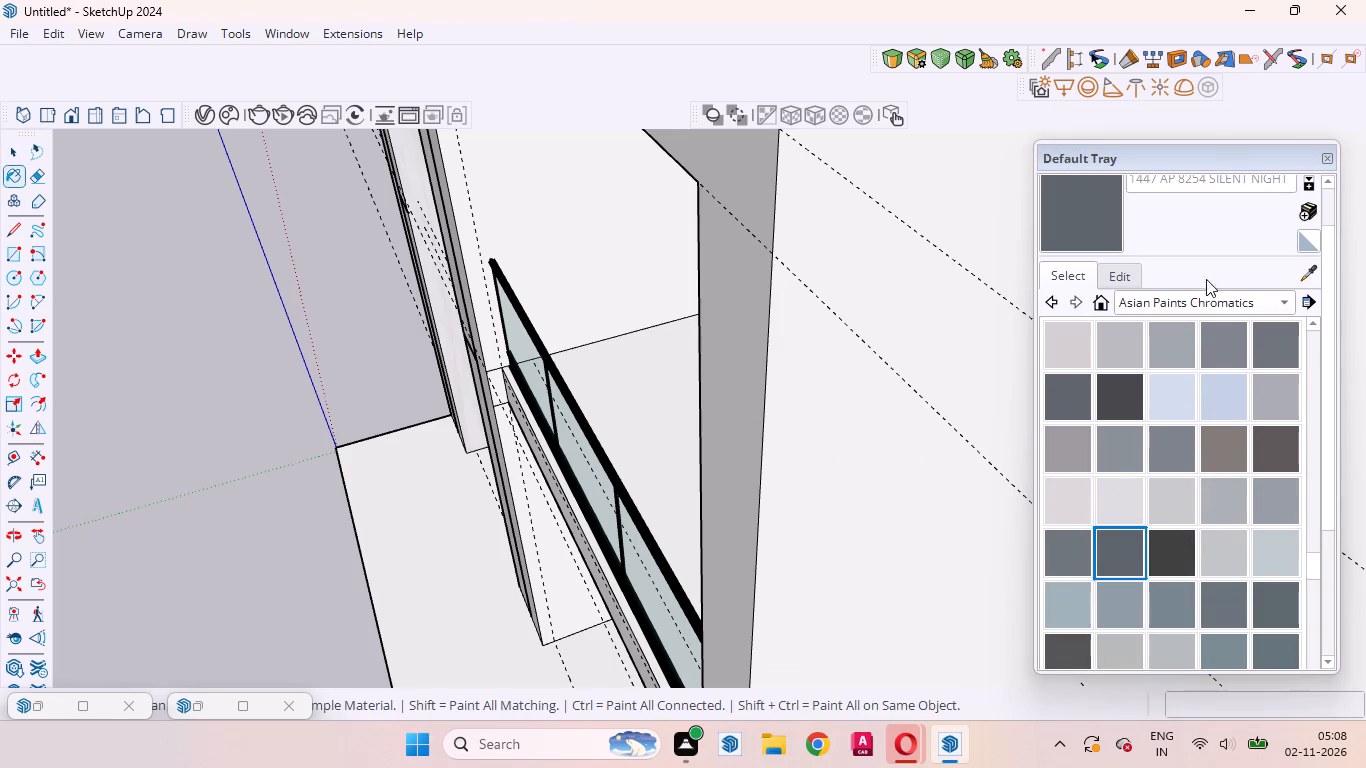
scroll(1219, 145, up, 3)
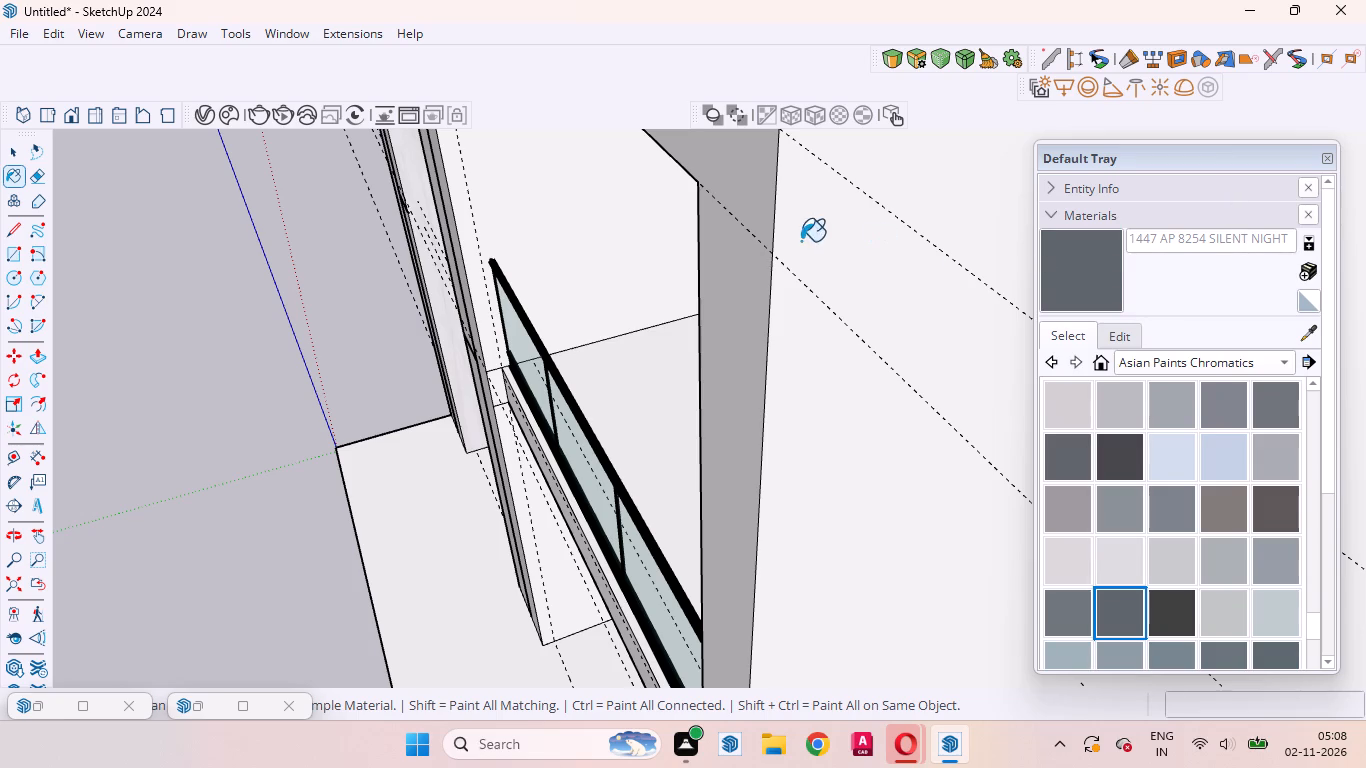
key(space)
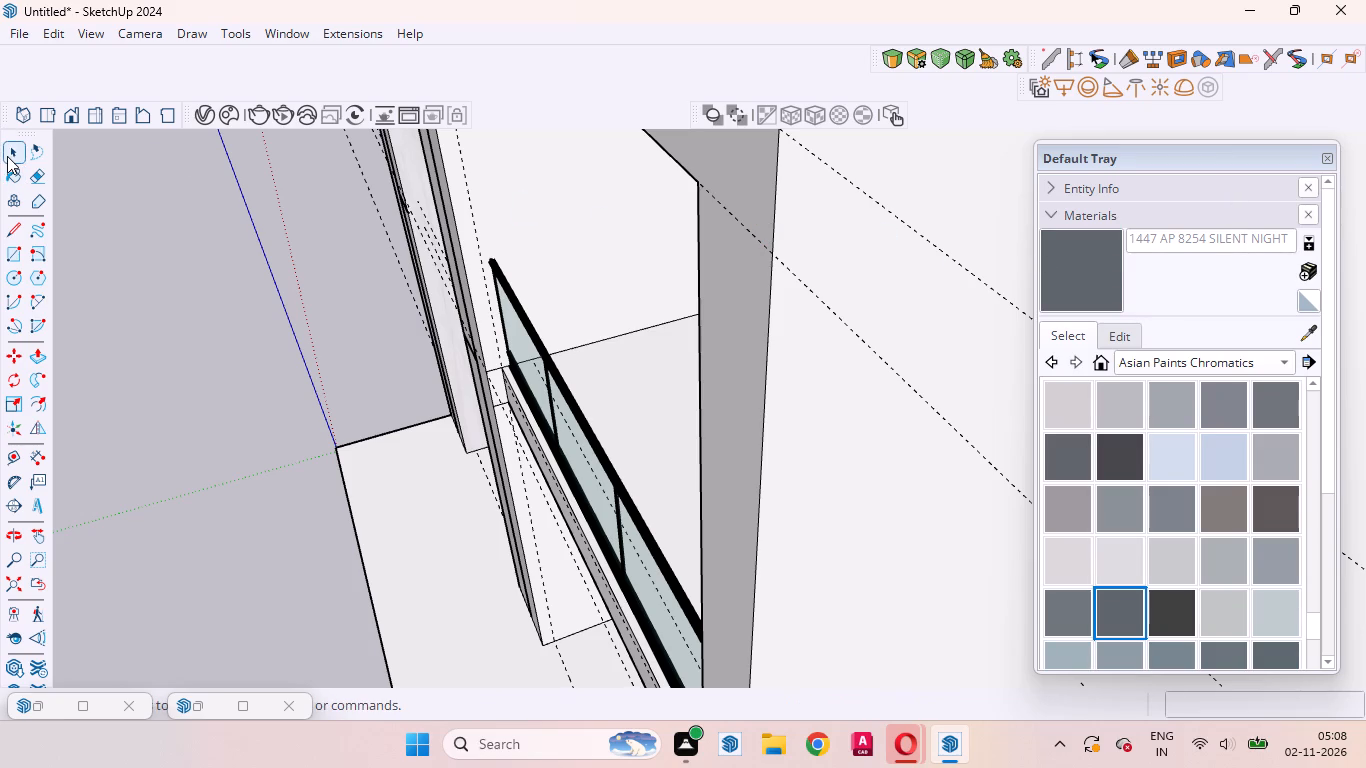
click(10, 156)
click(728, 349)
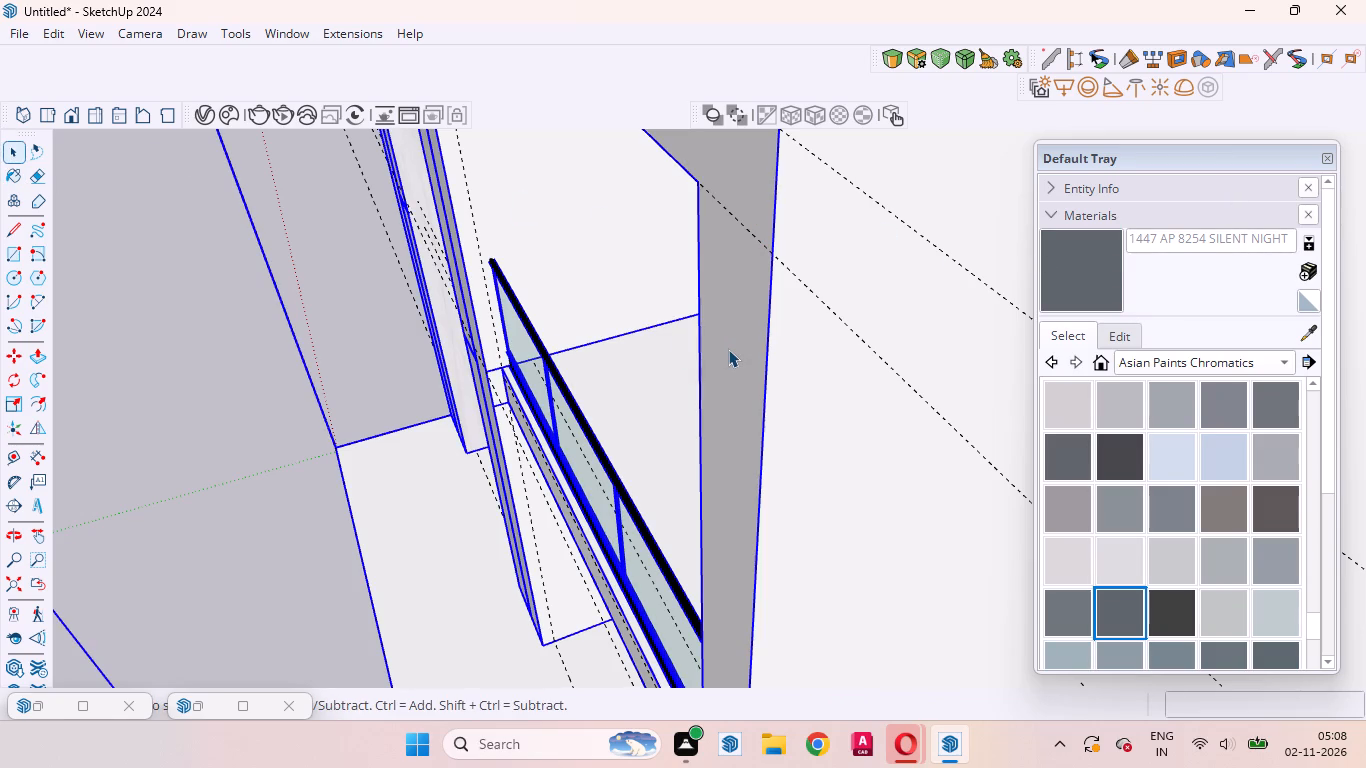
double_click(733, 353)
click(739, 361)
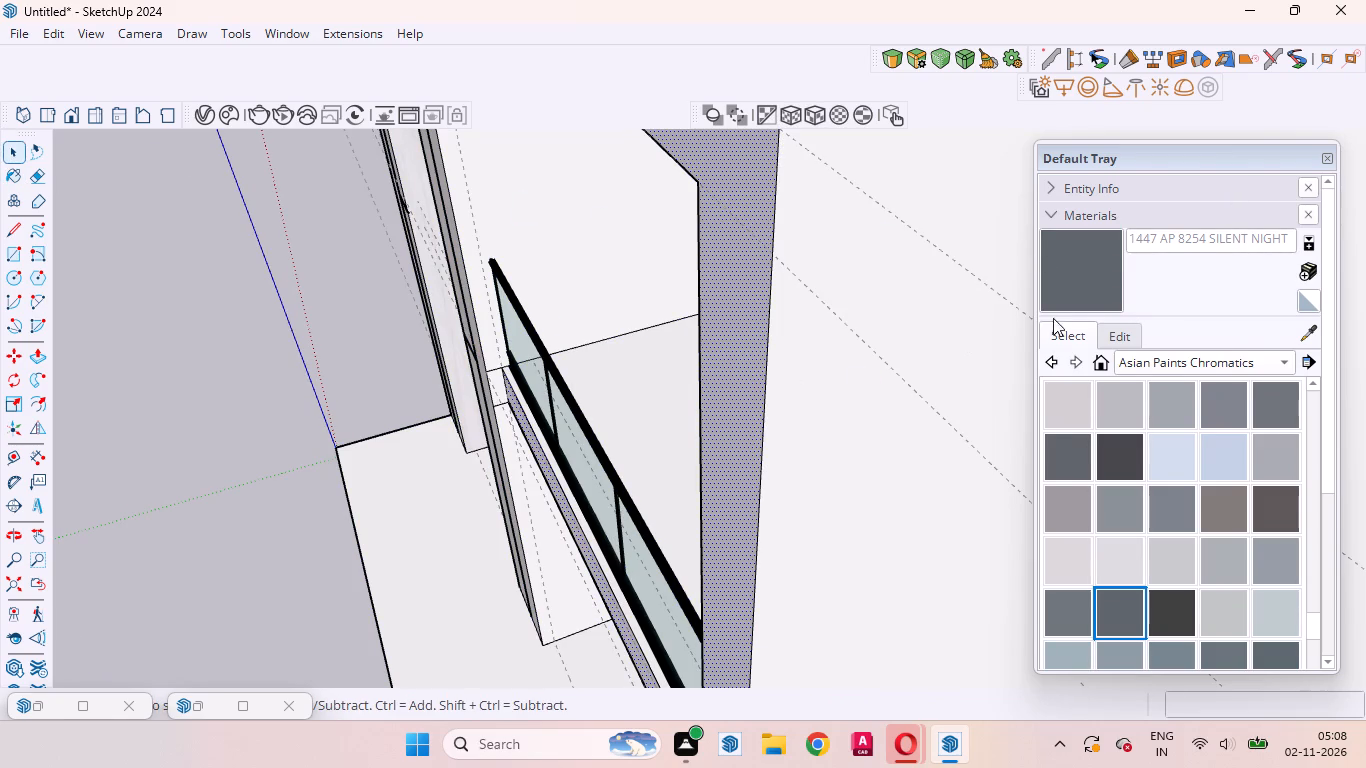
click(1080, 291)
click(735, 346)
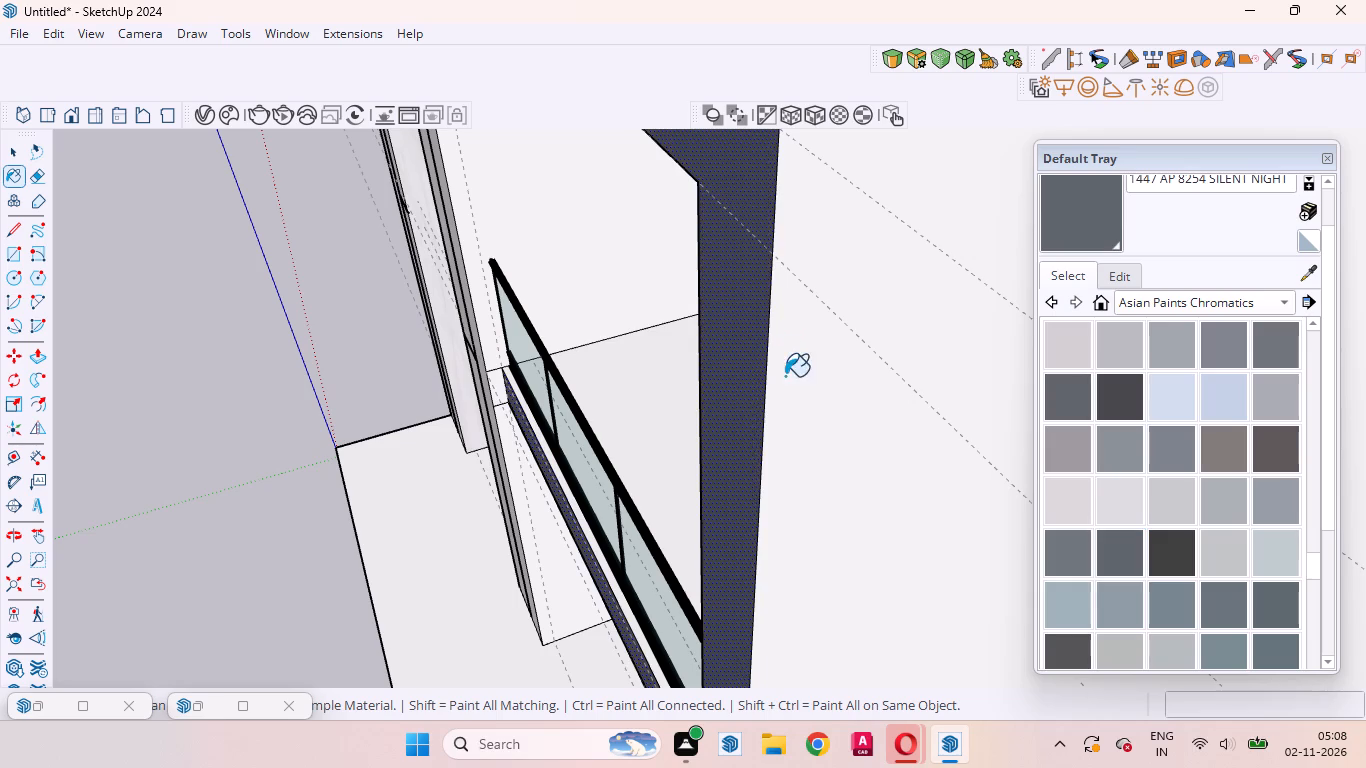
Examine the painted balcony surround and the whole facade from the front, from below and from the side.
middle_drag(799, 394, 1217, 310)
scroll(719, 297, down, 14)
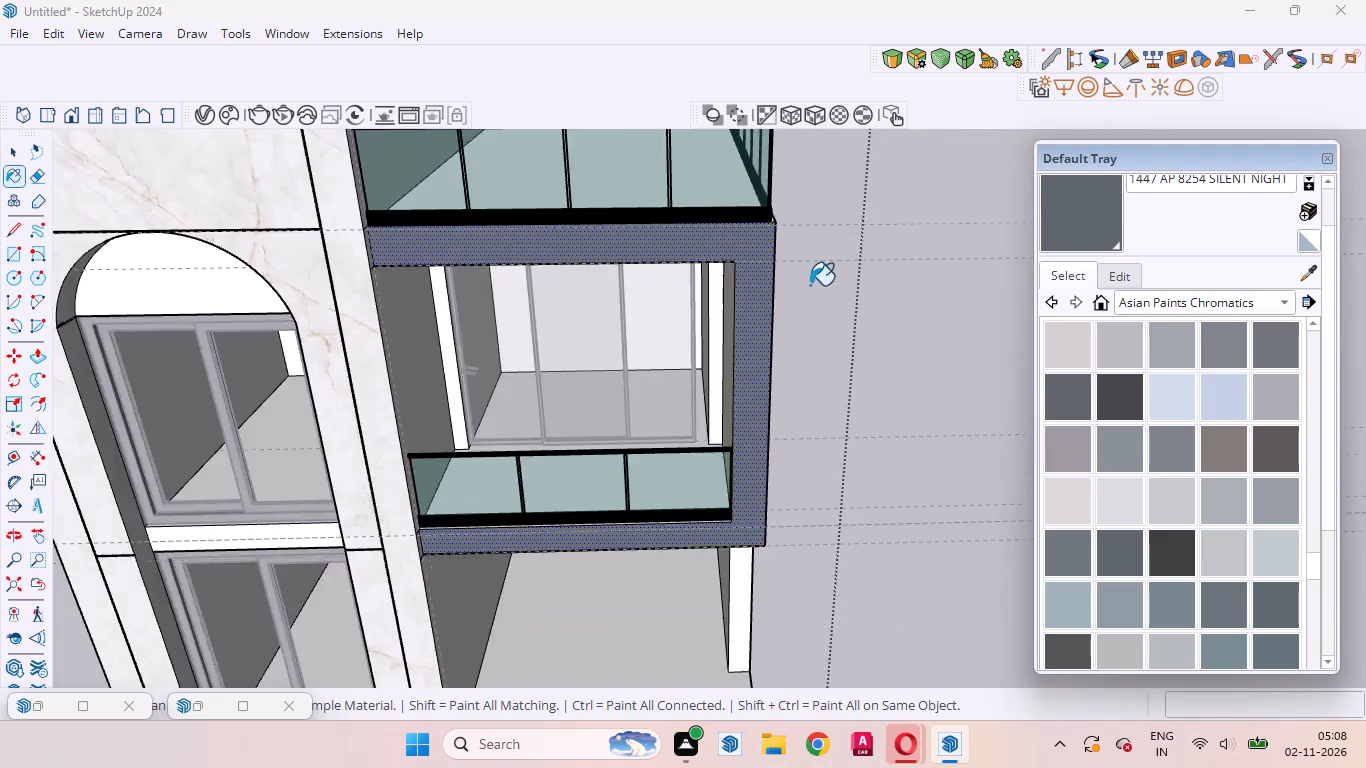
scroll(820, 288, down, 5)
key(space)
drag(899, 474, 904, 484)
scroll(691, 160, up, 8)
middle_drag(841, 505, 840, 329)
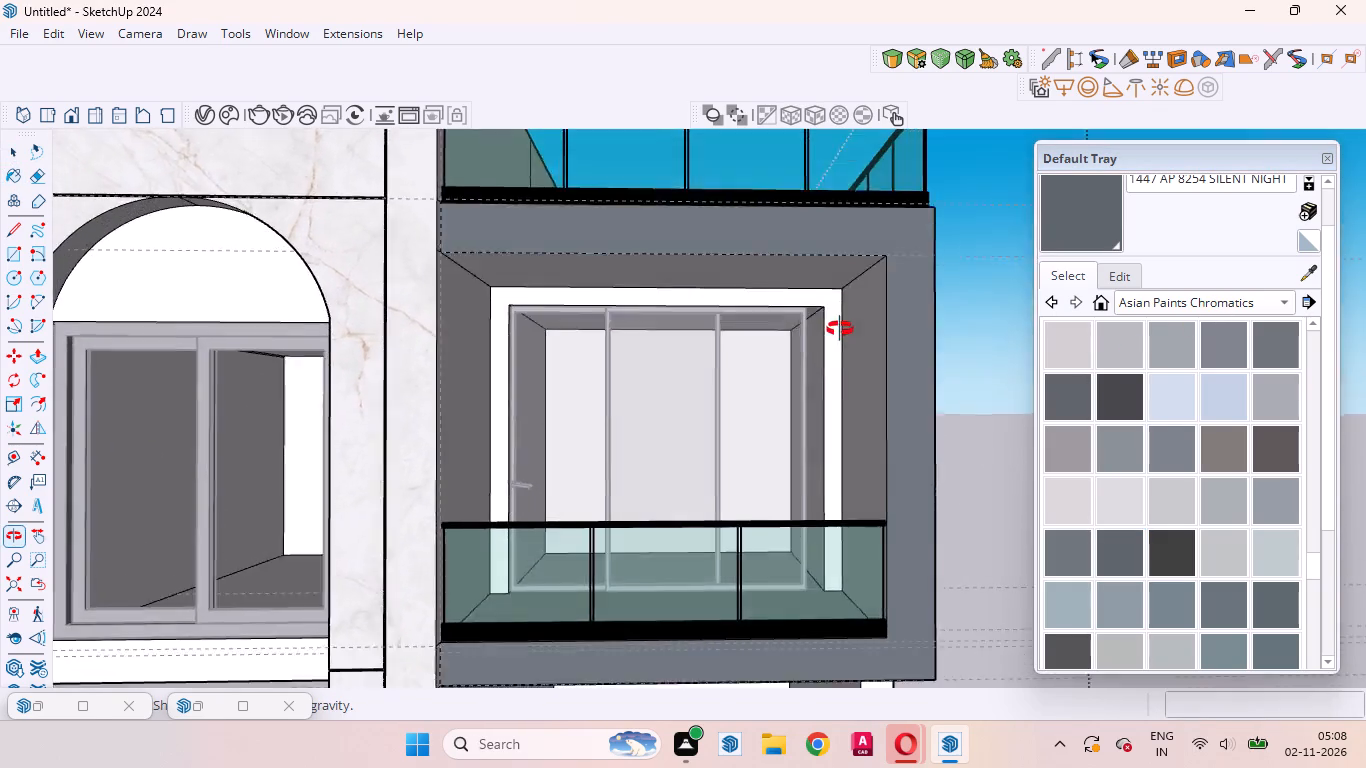
middle_drag(840, 329, 733, 340)
scroll(791, 271, up, 9)
middle_drag(742, 369, 818, 481)
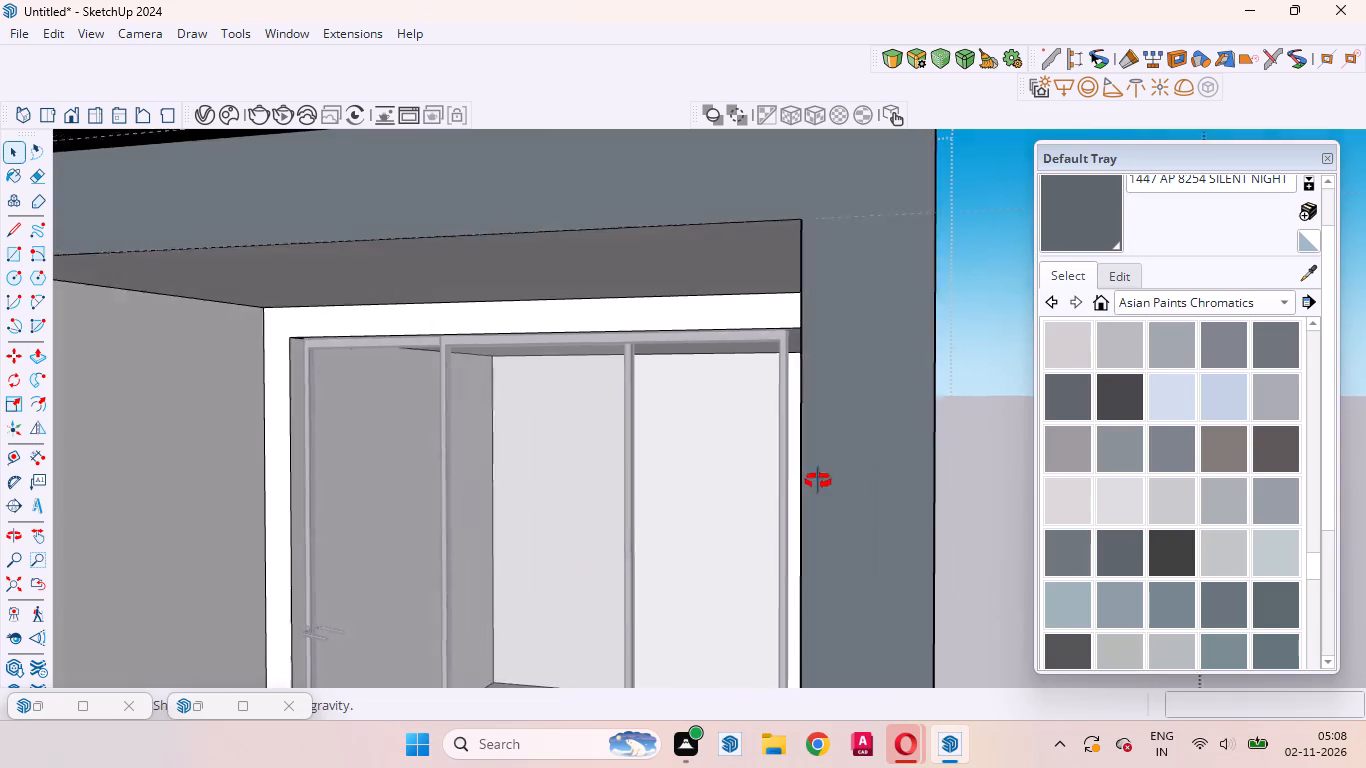
middle_drag(818, 481, 836, 502)
scroll(816, 423, down, 20)
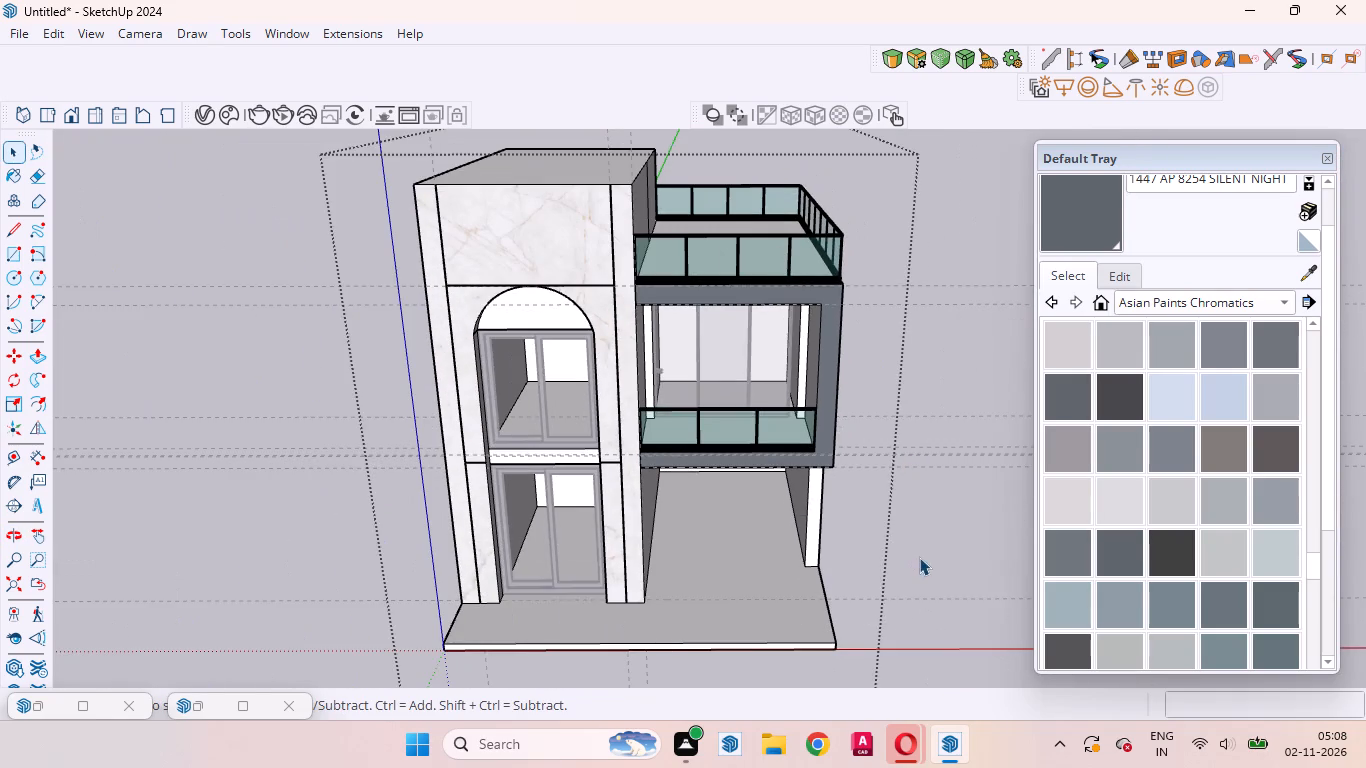
double_click(923, 560)
middle_drag(742, 514, 510, 337)
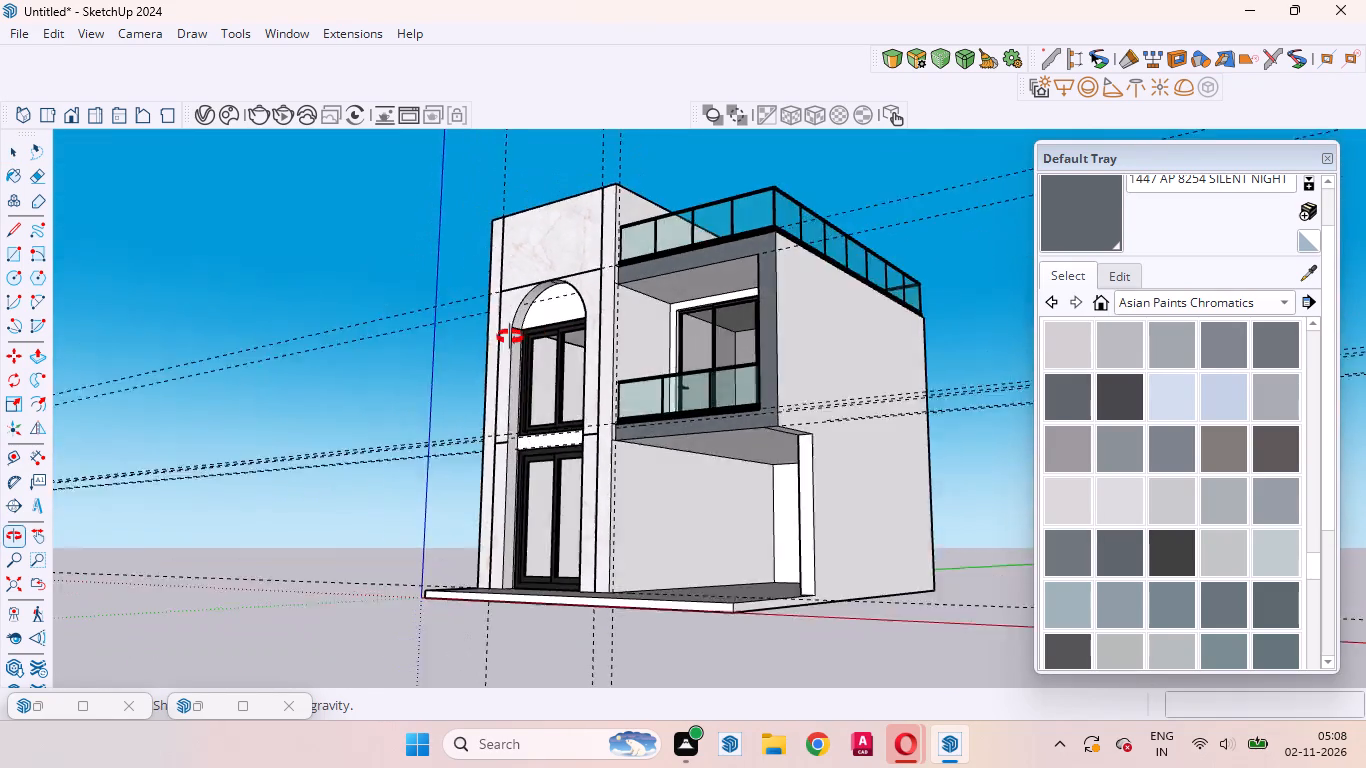
middle_drag(510, 337, 463, 407)
Paint the front face of the ground-floor side wall below the balcony with 1447 AP 8254 SILENT NIGHT.
scroll(613, 238, up, 12)
scroll(622, 275, down, 2)
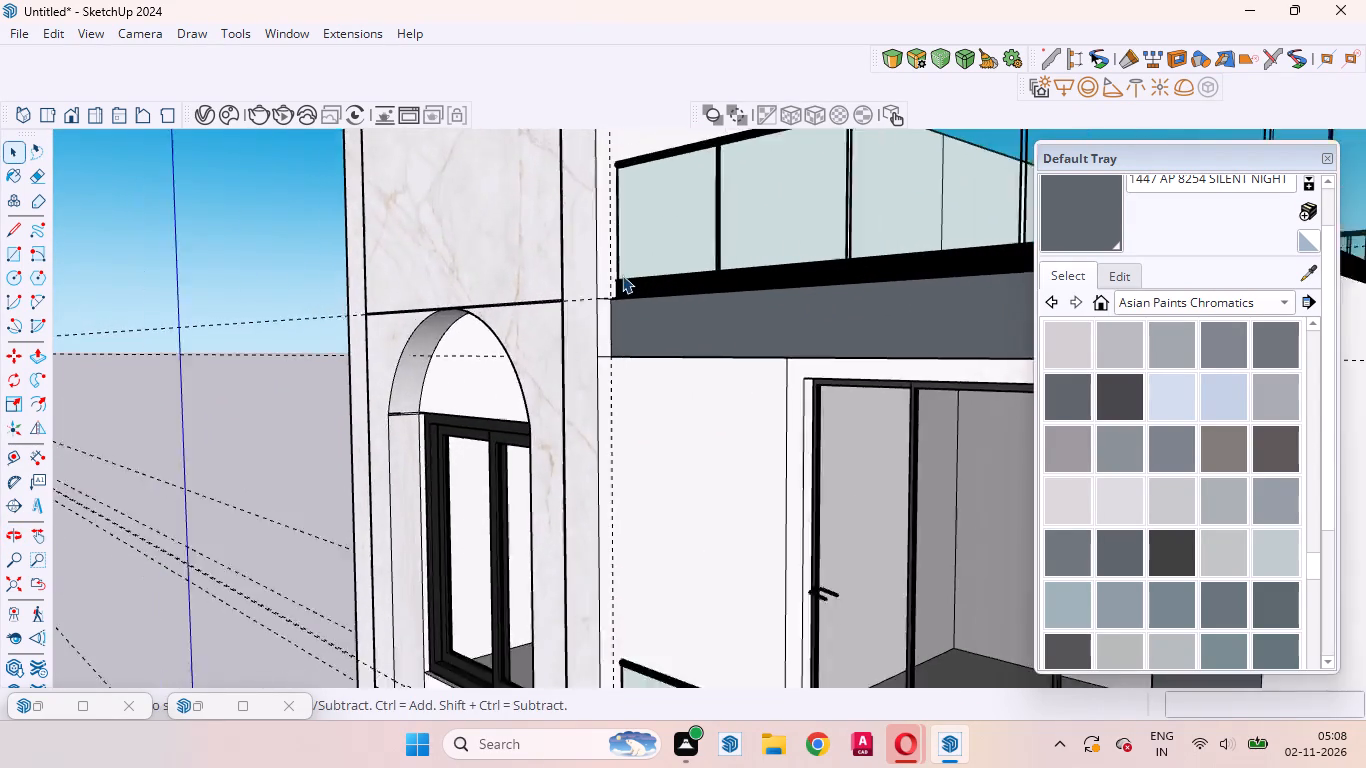
scroll(622, 275, down, 8)
scroll(878, 583, up, 10)
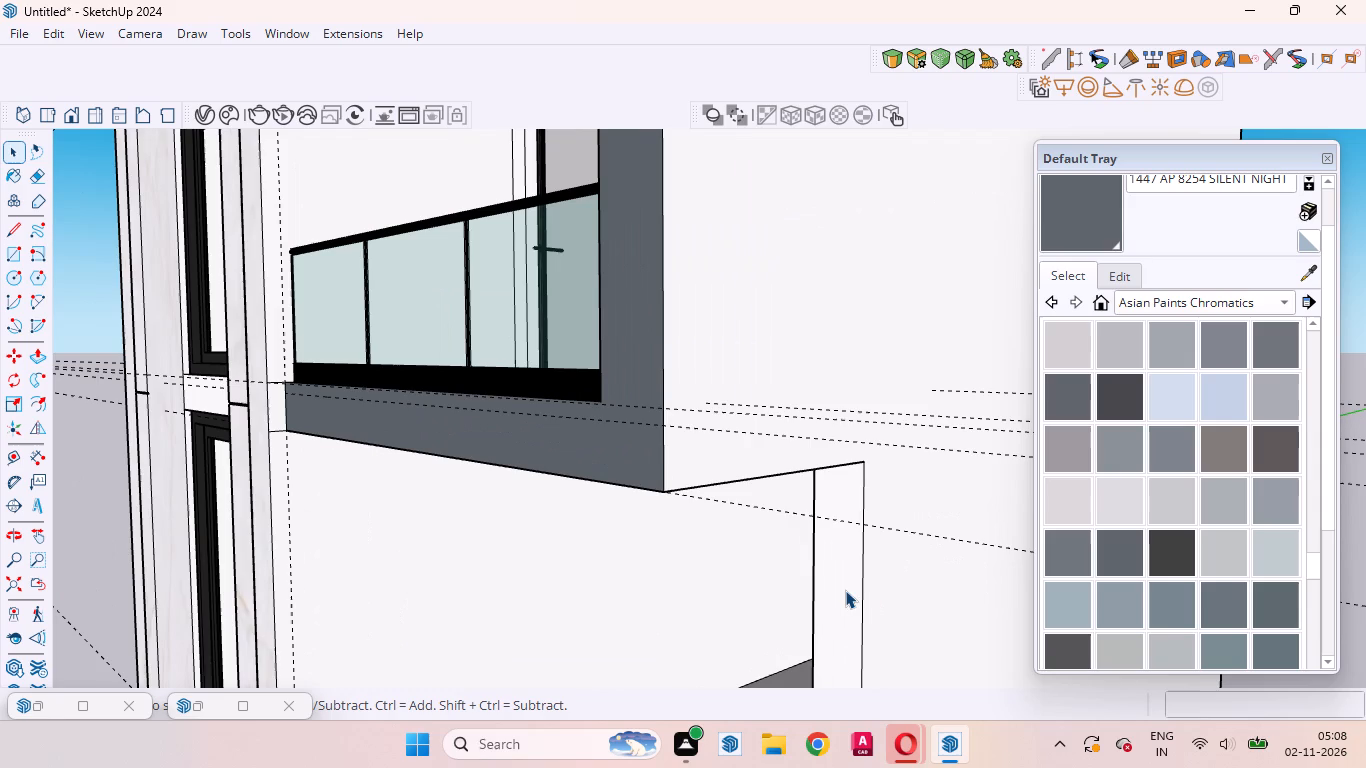
click(845, 590)
triple_click(844, 590)
click(844, 577)
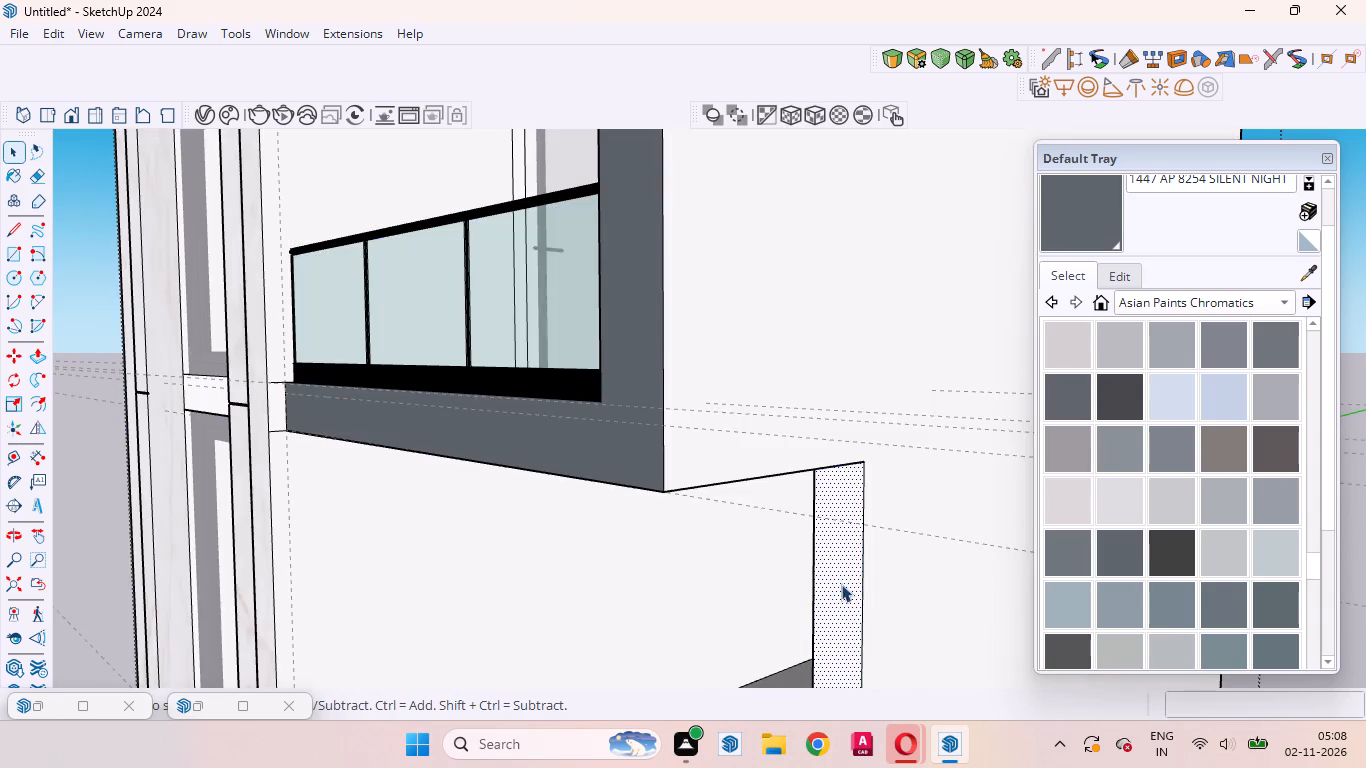
click(1094, 230)
click(824, 538)
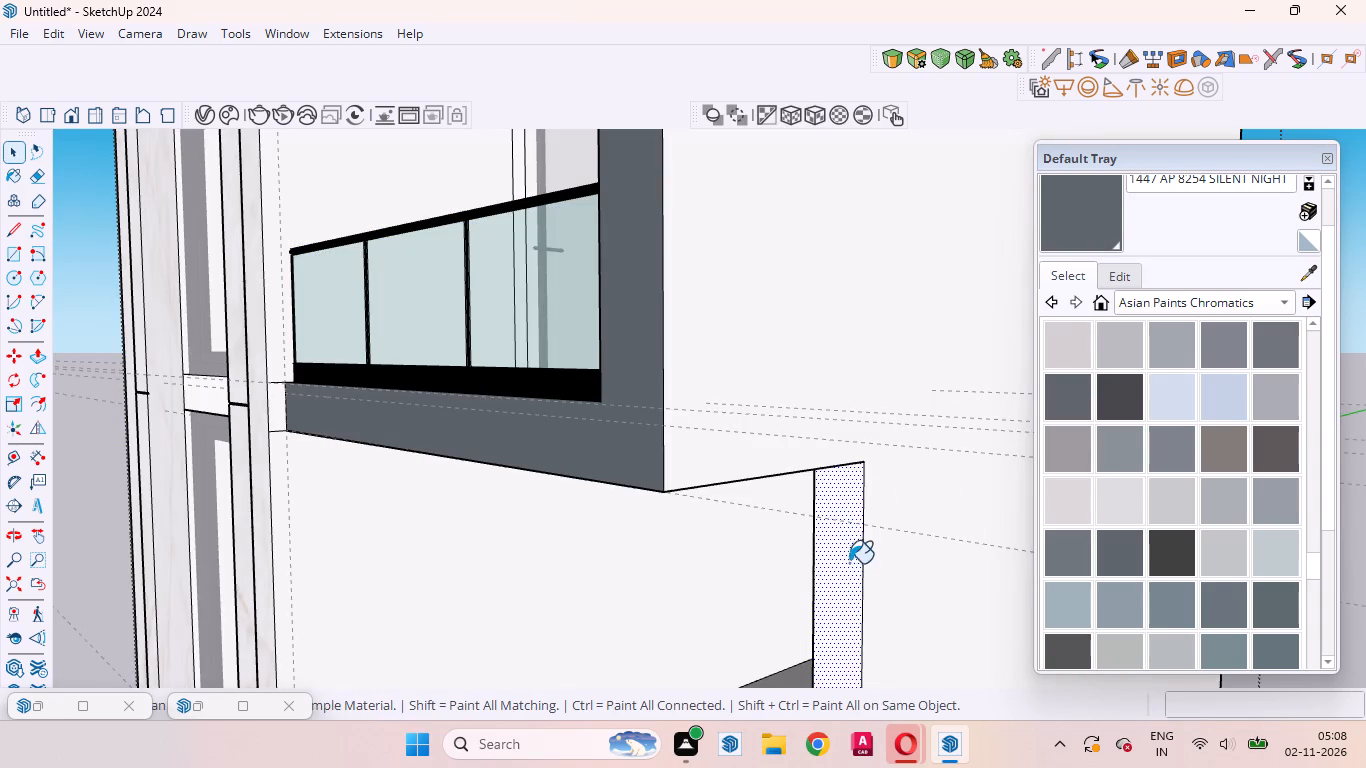
click(848, 562)
scroll(872, 543, up, 4)
scroll(874, 535, down, 12)
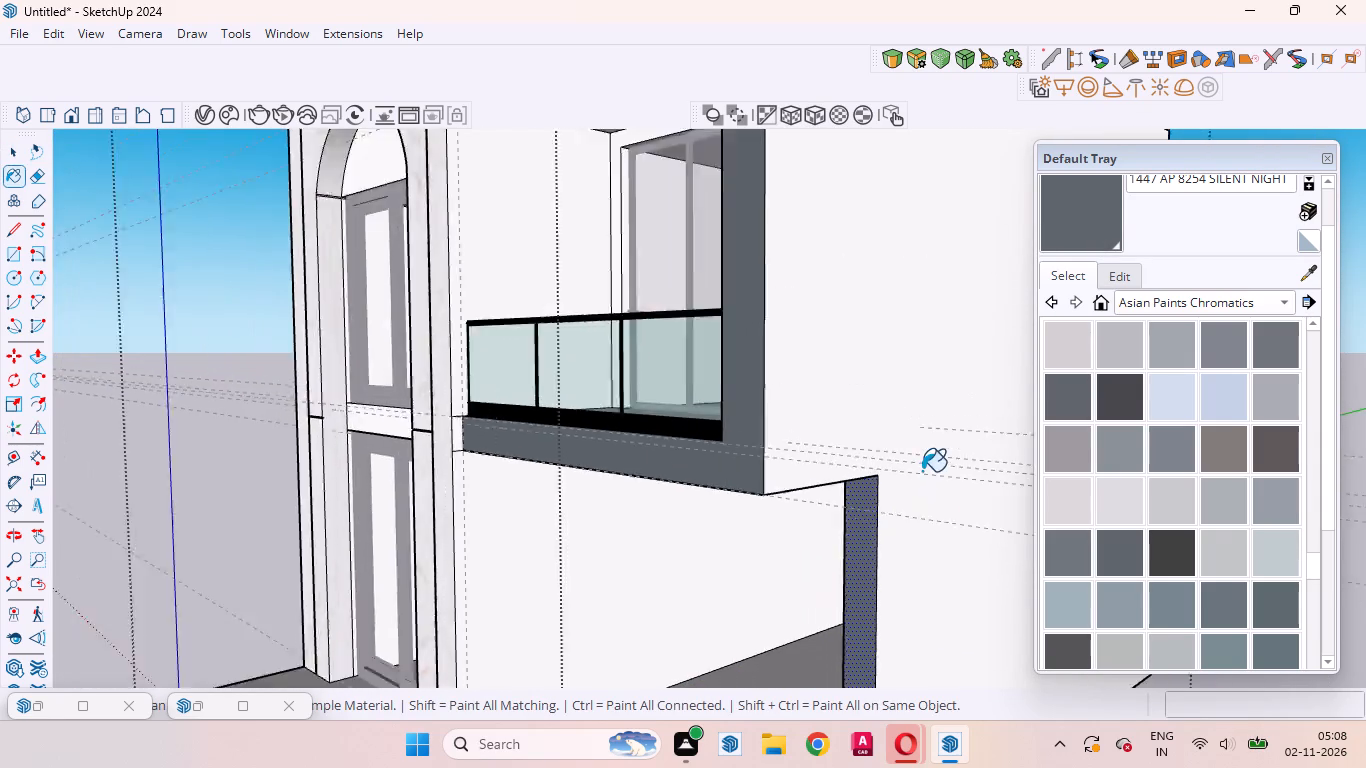
scroll(922, 471, down, 6)
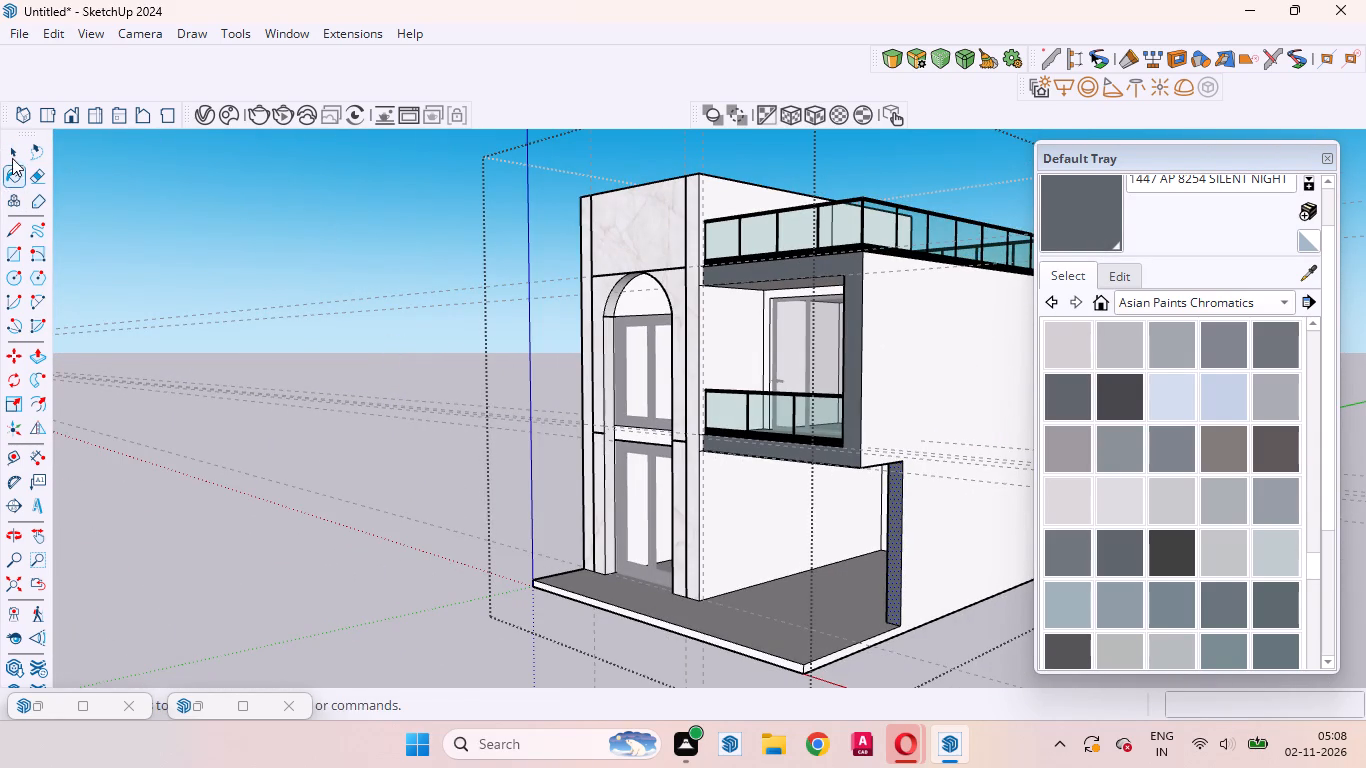
click(12, 153)
Erase the edge dividing the underside of the balcony slab near the outer side wall.
scroll(844, 473, up, 4)
middle_drag(896, 491, 952, 382)
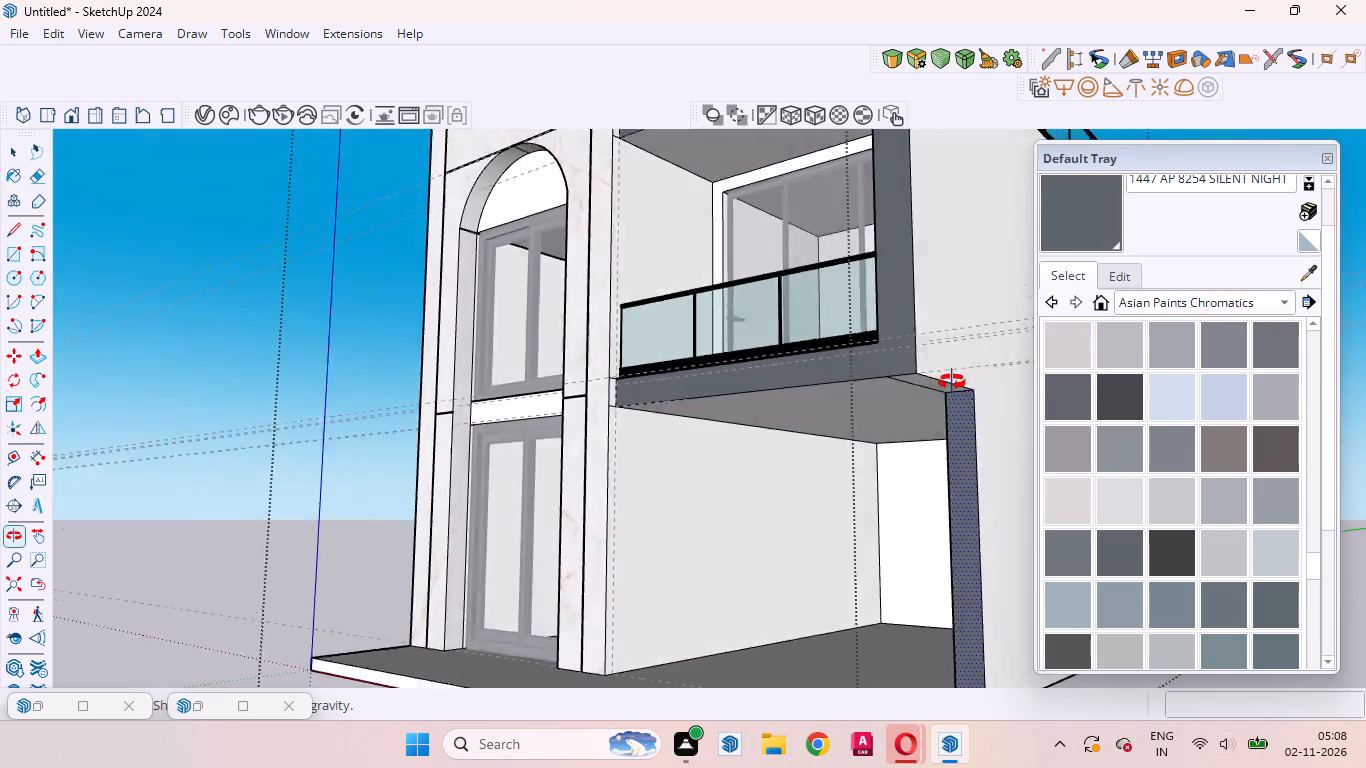
middle_drag(952, 382, 976, 338)
scroll(977, 315, up, 8)
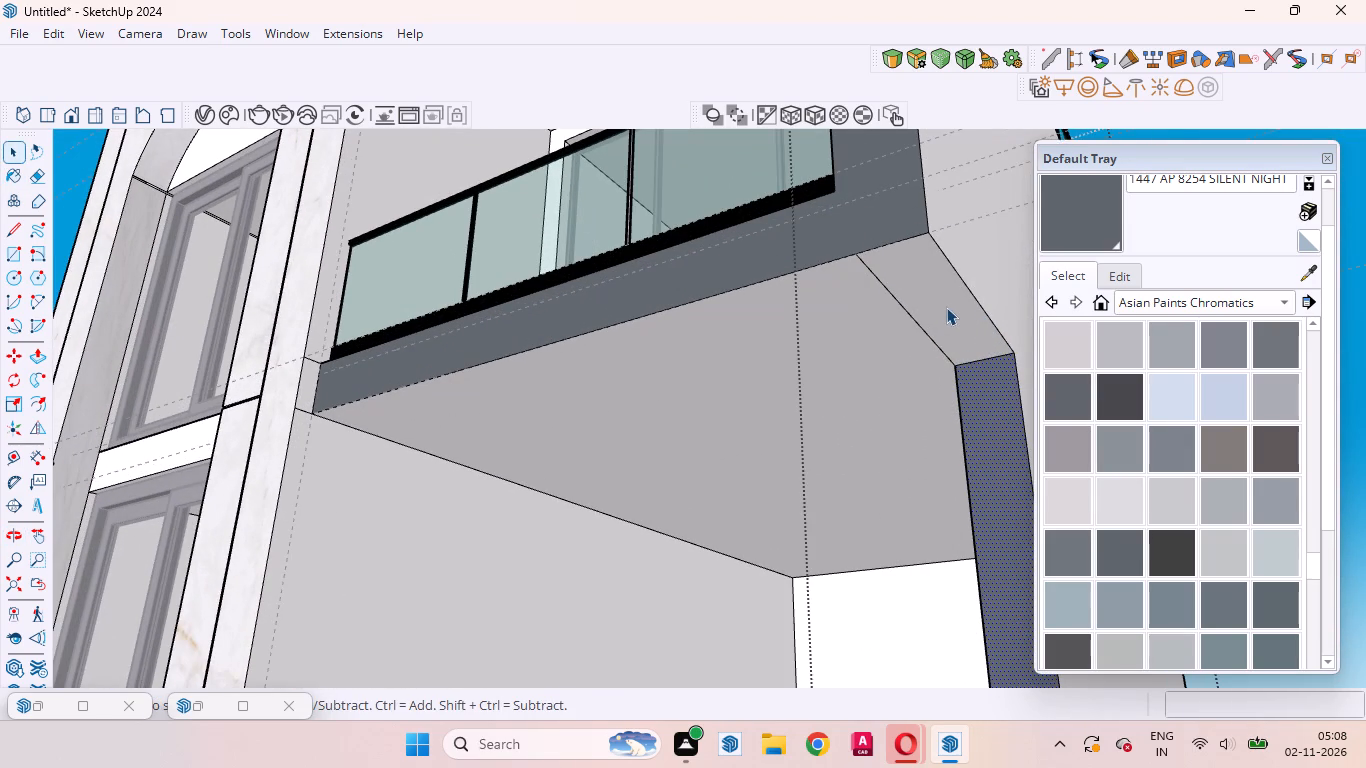
scroll(963, 233, down, 2)
scroll(864, 351, up, 6)
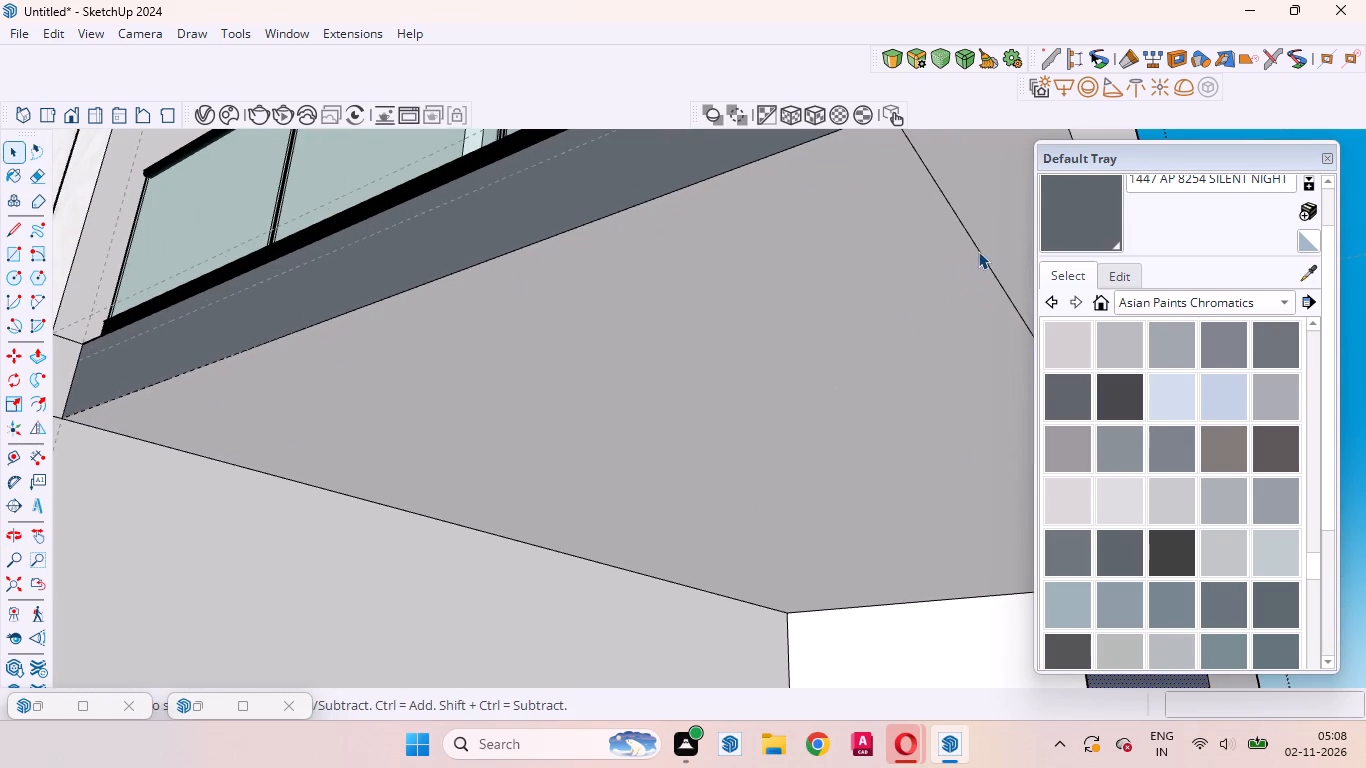
click(978, 251)
click(34, 180)
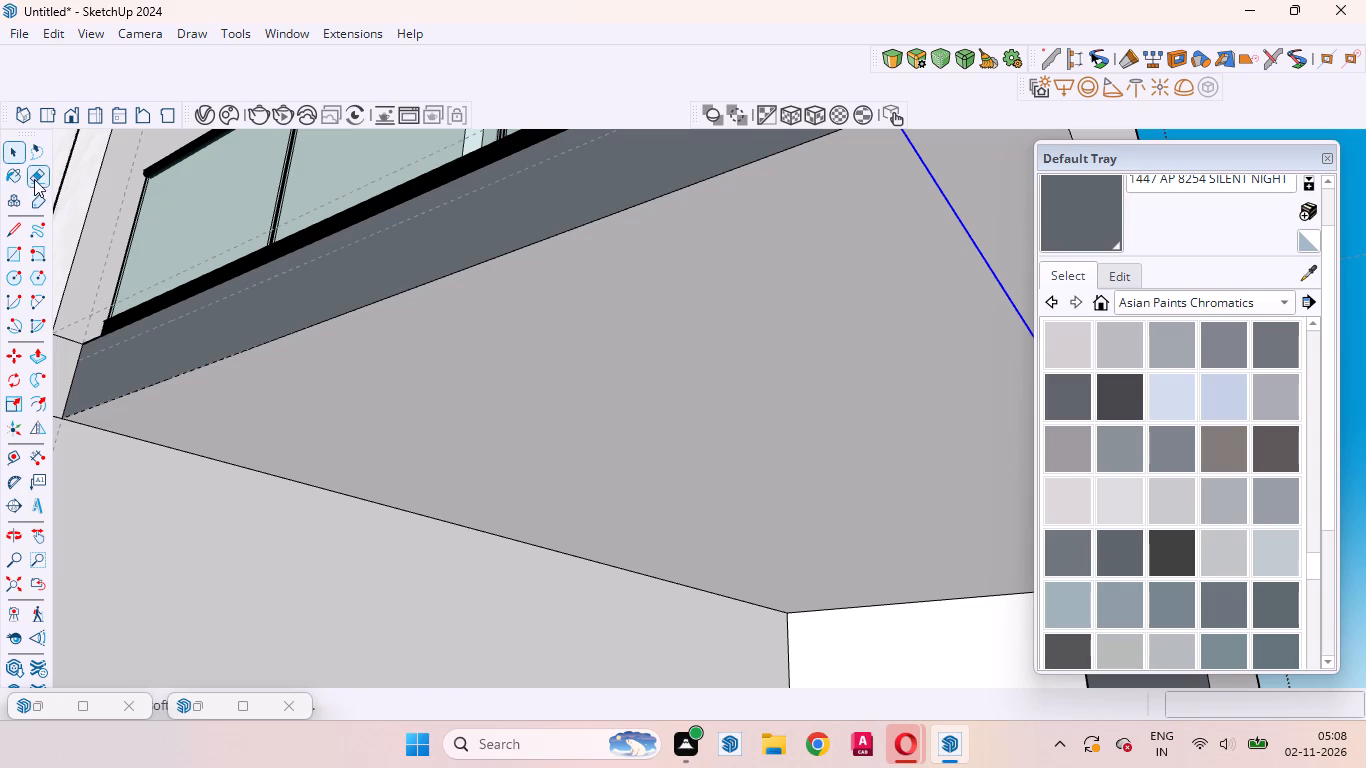
drag(1003, 218, 885, 265)
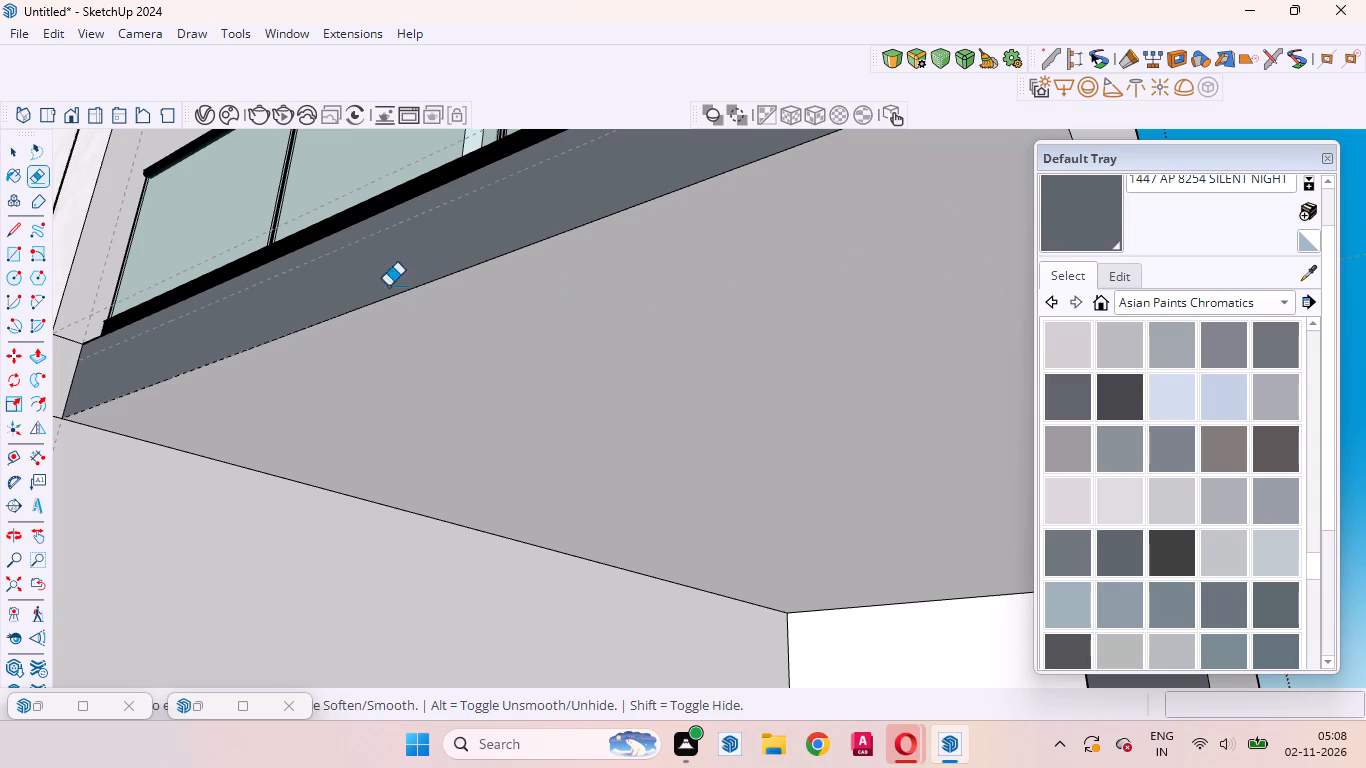
click(12, 149)
Look through more Asian Paints Chromatics swatches, comparing greys, browns and greens with the balcony colour.
middle_drag(679, 483, 754, 553)
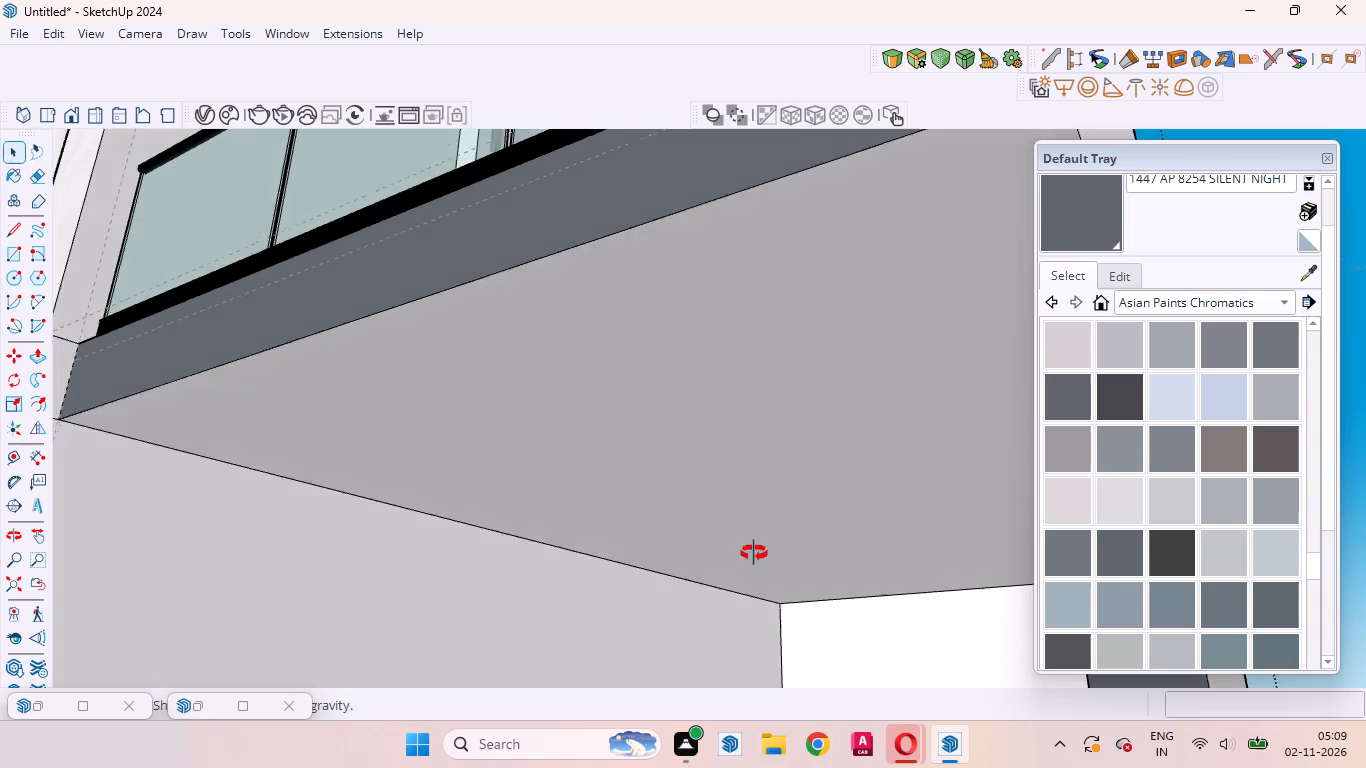
middle_drag(754, 553, 873, 584)
scroll(888, 510, down, 13)
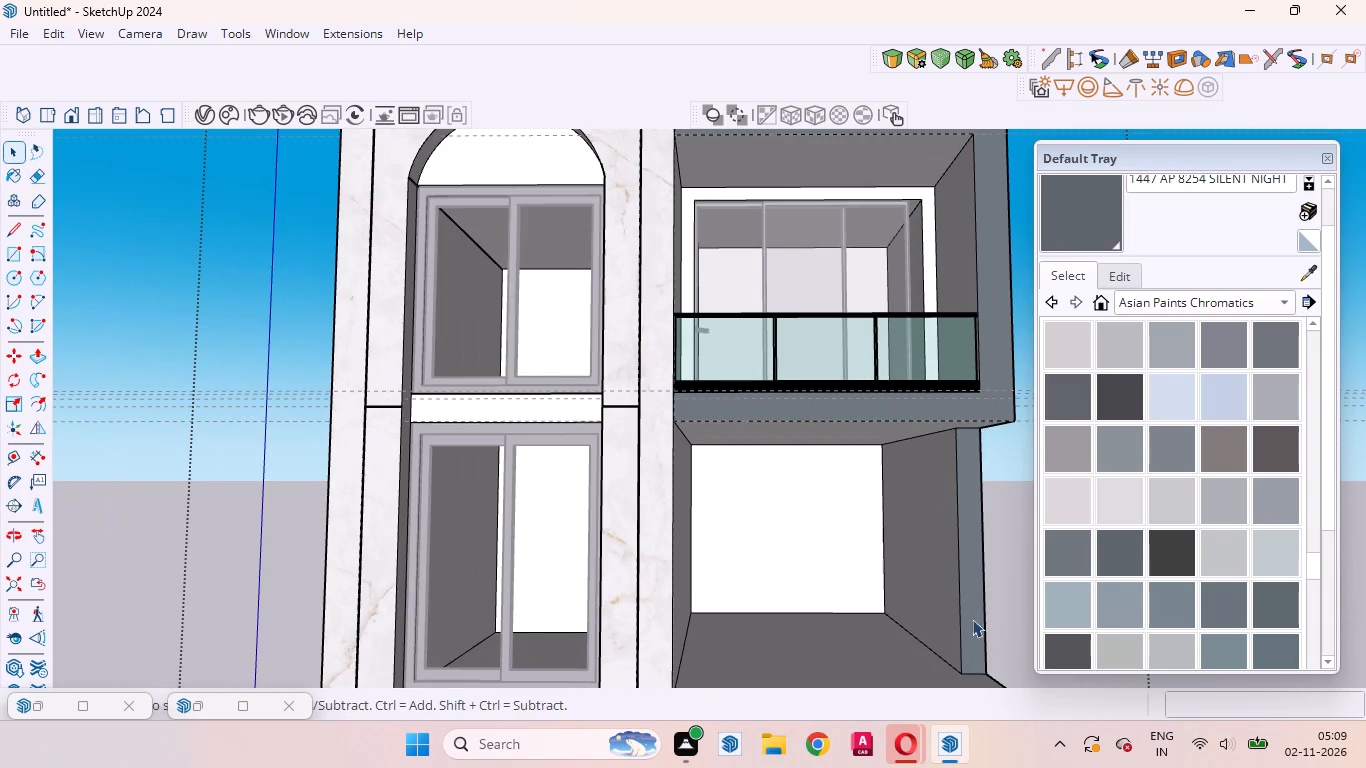
middle_drag(969, 622, 930, 767)
scroll(1054, 390, up, 14)
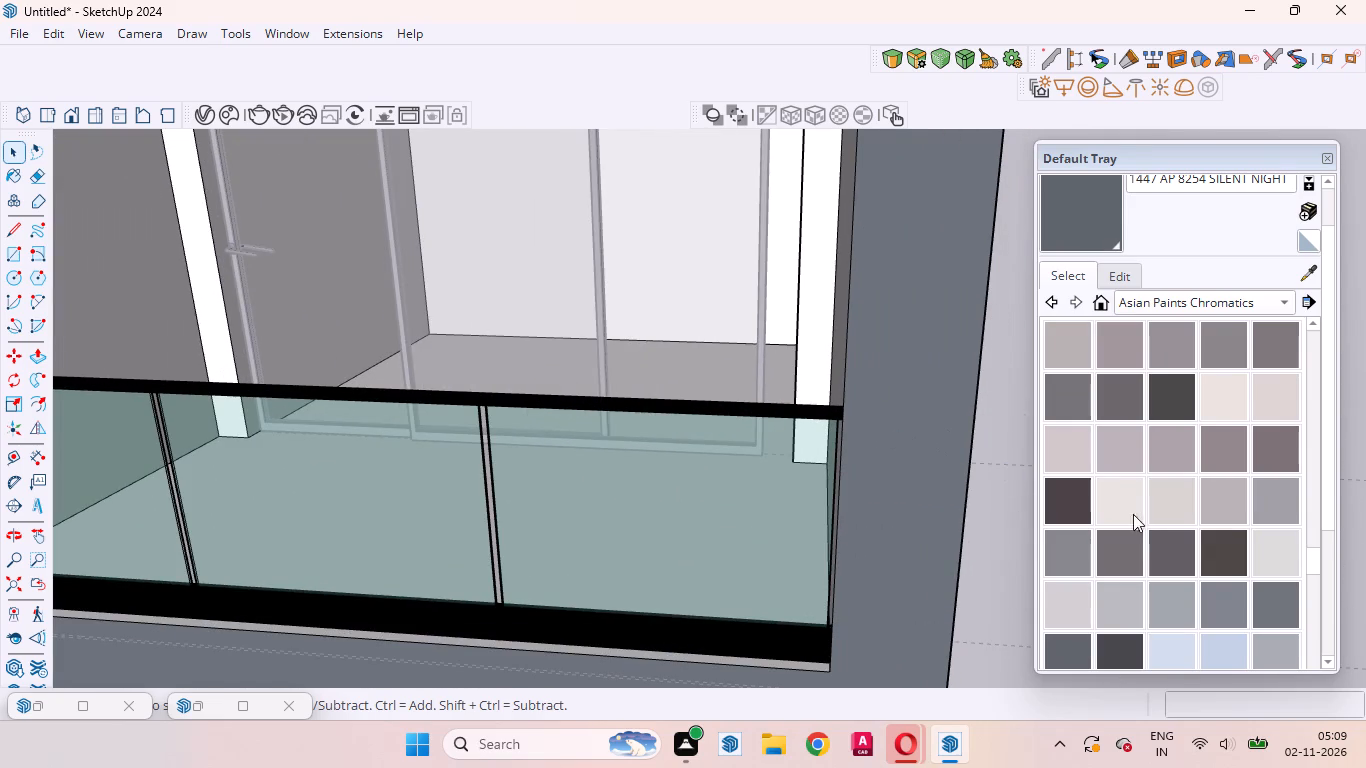
scroll(1179, 541, down, 20)
scroll(1179, 541, down, 2)
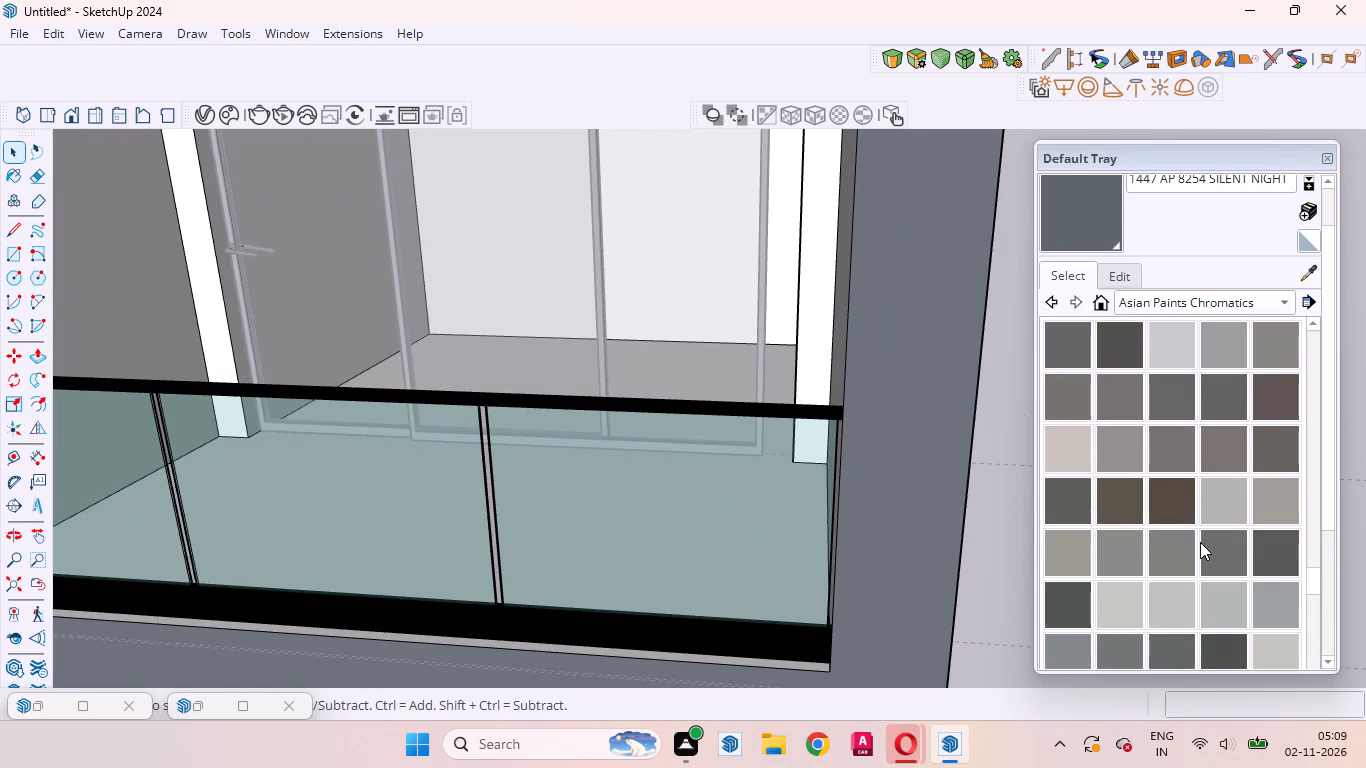
scroll(1200, 542, down, 11)
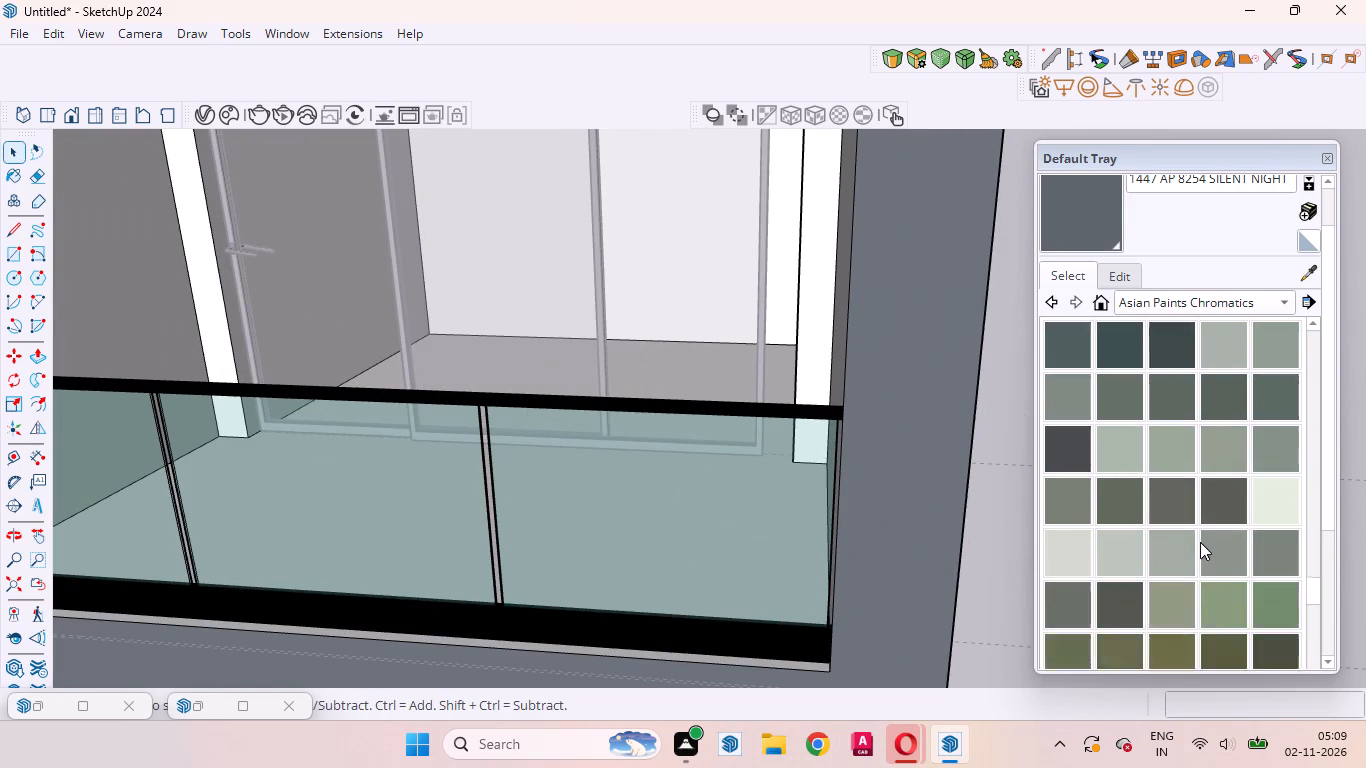
scroll(1200, 542, down, 5)
scroll(886, 474, down, 16)
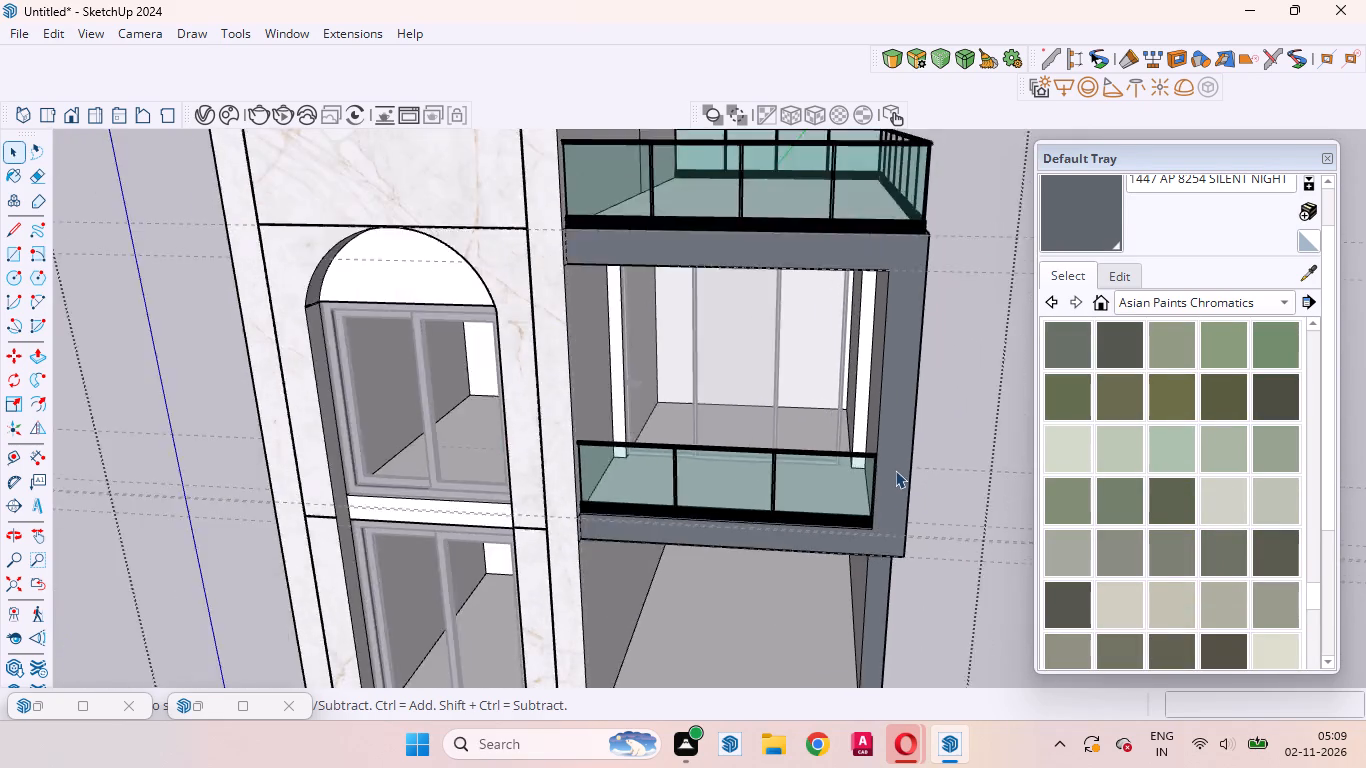
Paint the semicircular face above the upper window in the arched bay with 1447 AP 8254 SILENT NIGHT.
scroll(895, 470, down, 9)
middle_drag(929, 542, 542, 436)
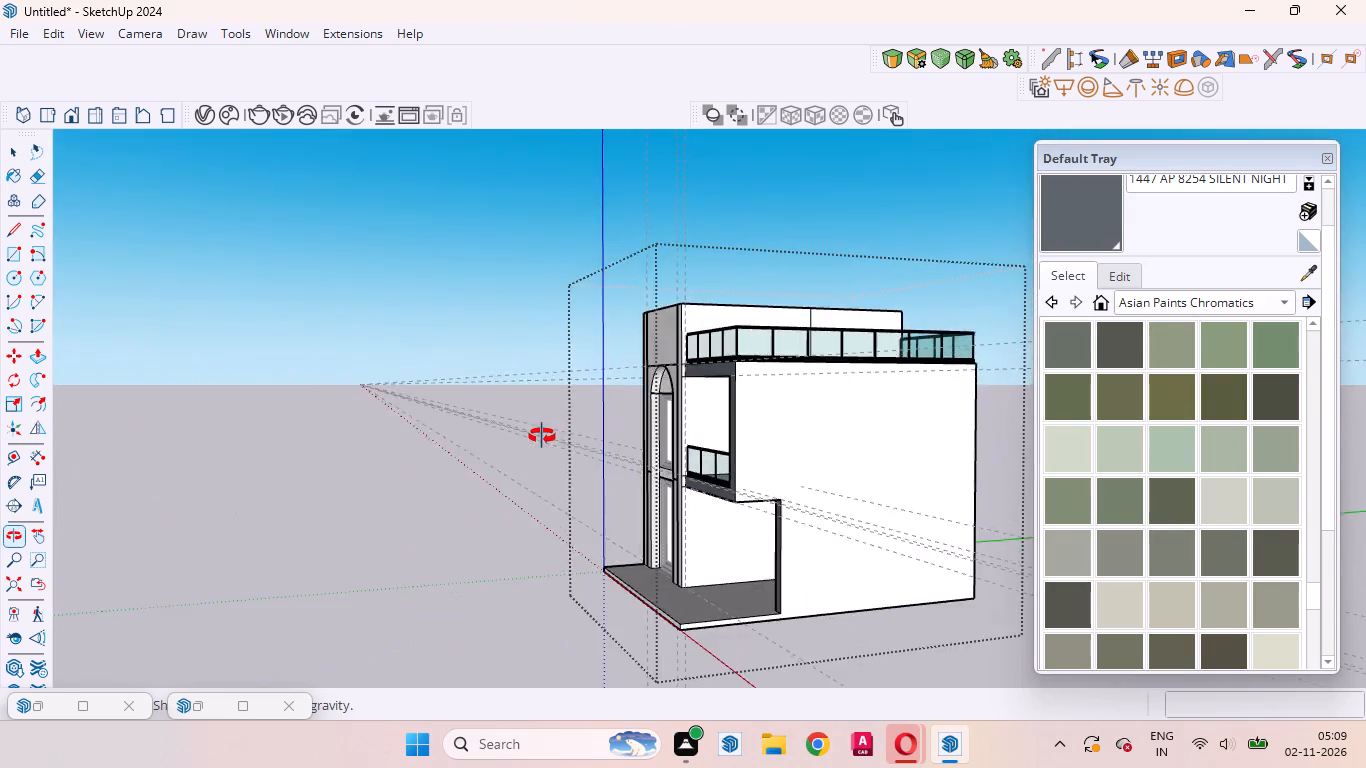
middle_drag(542, 436, 983, 448)
scroll(699, 433, up, 3)
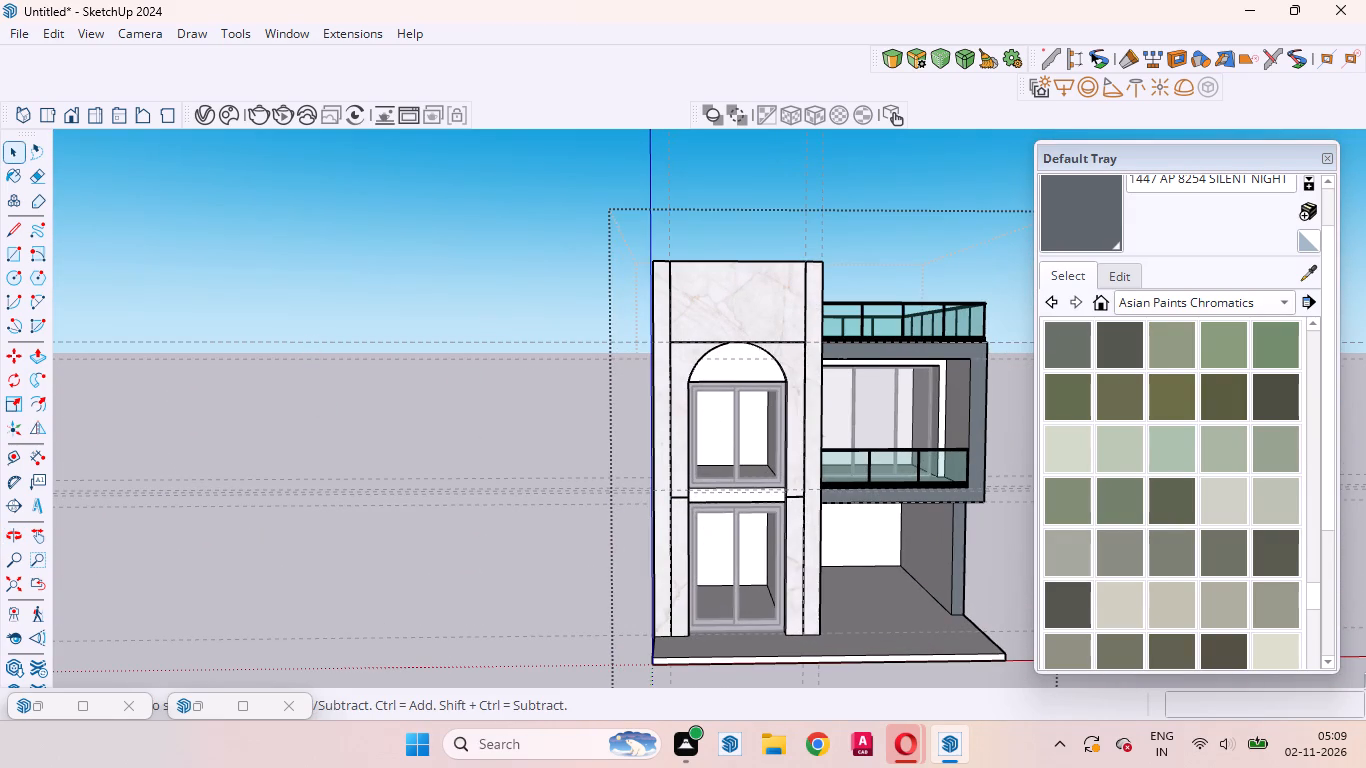
scroll(664, 330, up, 11)
click(790, 401)
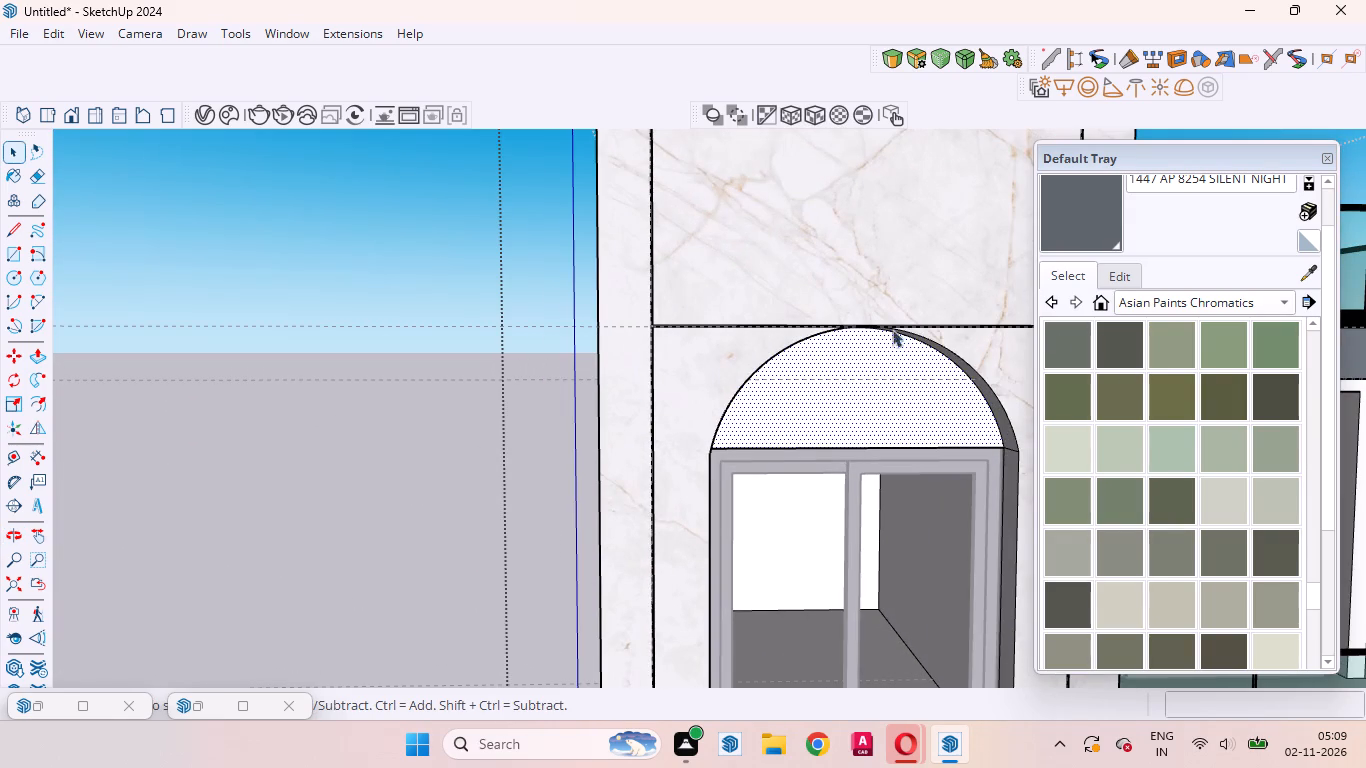
click(1082, 235)
click(777, 383)
Paint the horizontal band between the upper and lower windows of the arched bay with 1447 AP 8254 SILENT NIGHT.
scroll(603, 286, down, 6)
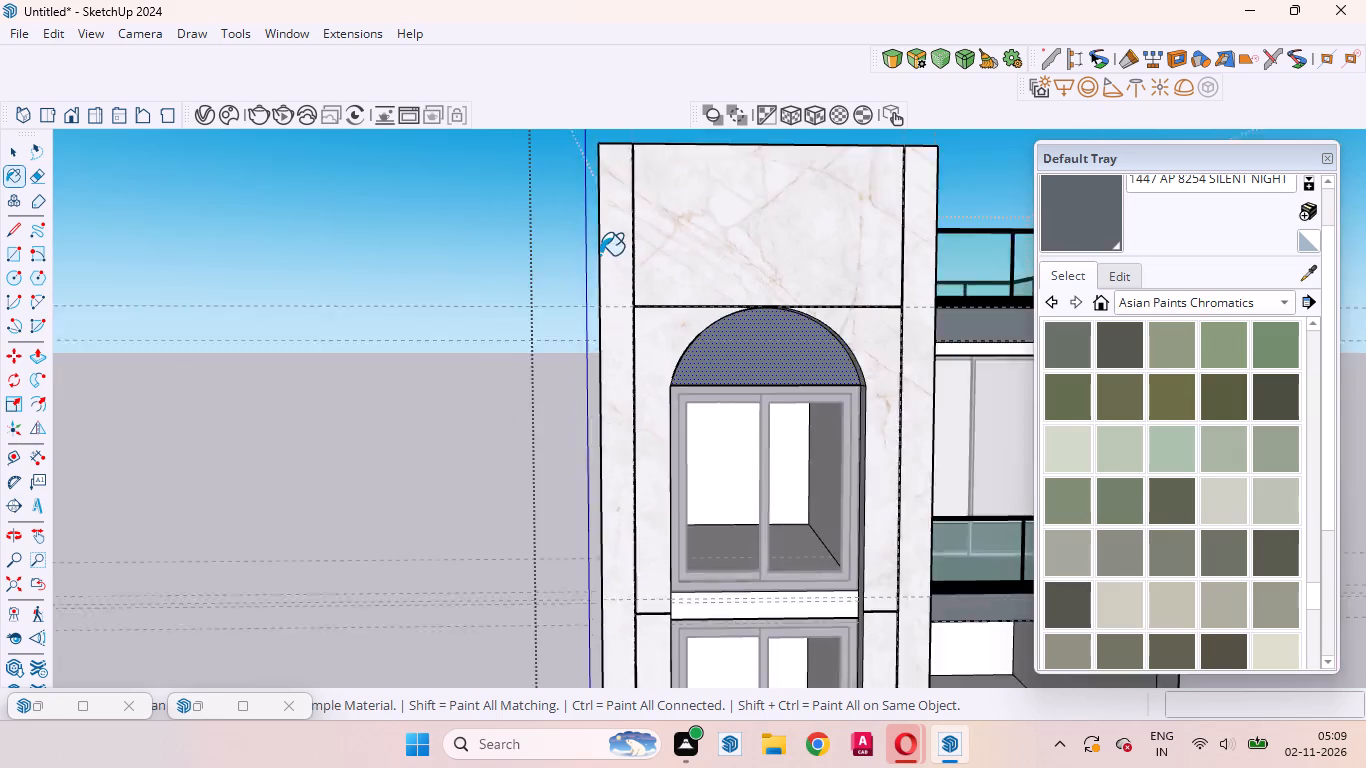
scroll(607, 247, down, 5)
scroll(628, 448, up, 16)
click(667, 407)
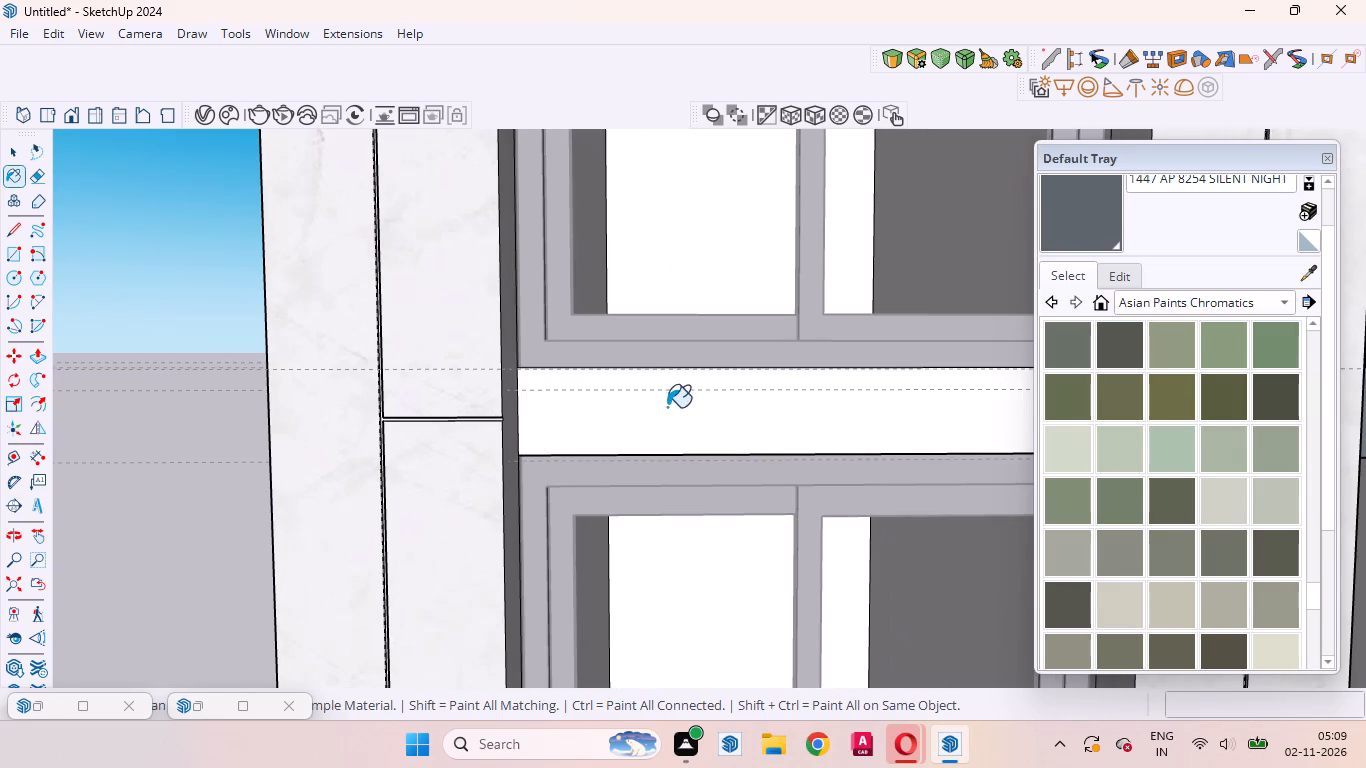
scroll(635, 456, up, 1)
middle_drag(635, 456, 289, 353)
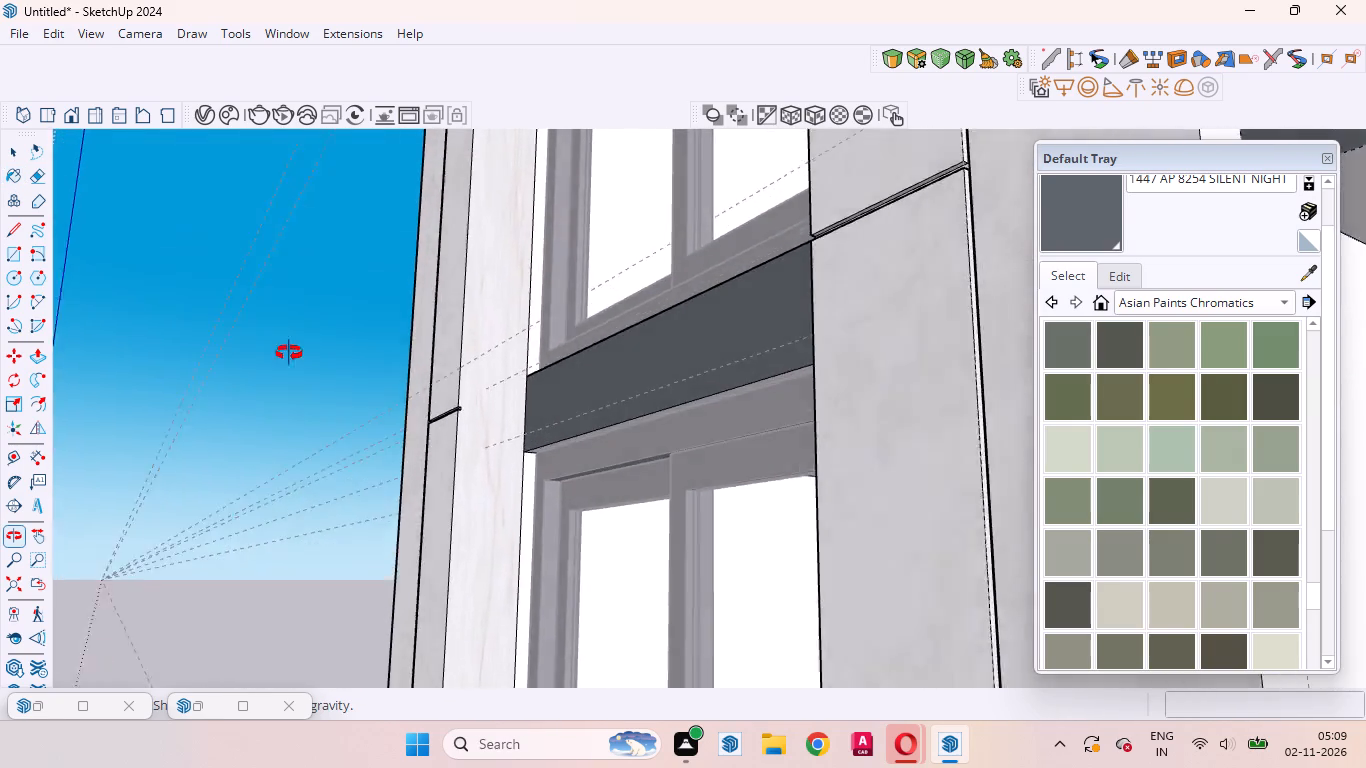
middle_drag(289, 353, 605, 465)
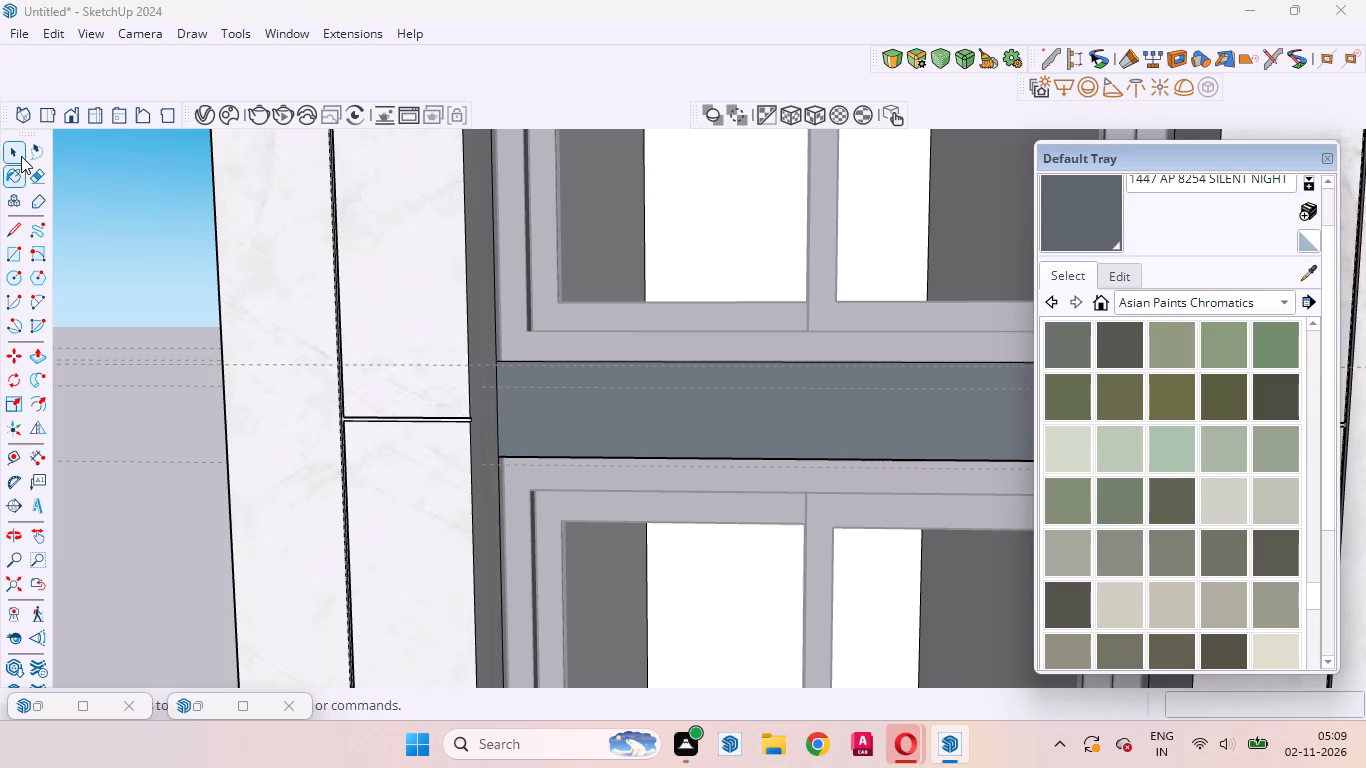
click(19, 155)
Open the house group for editing and select the ceiling face on the underside of the balcony slab.
scroll(431, 303, down, 20)
scroll(431, 303, down, 4)
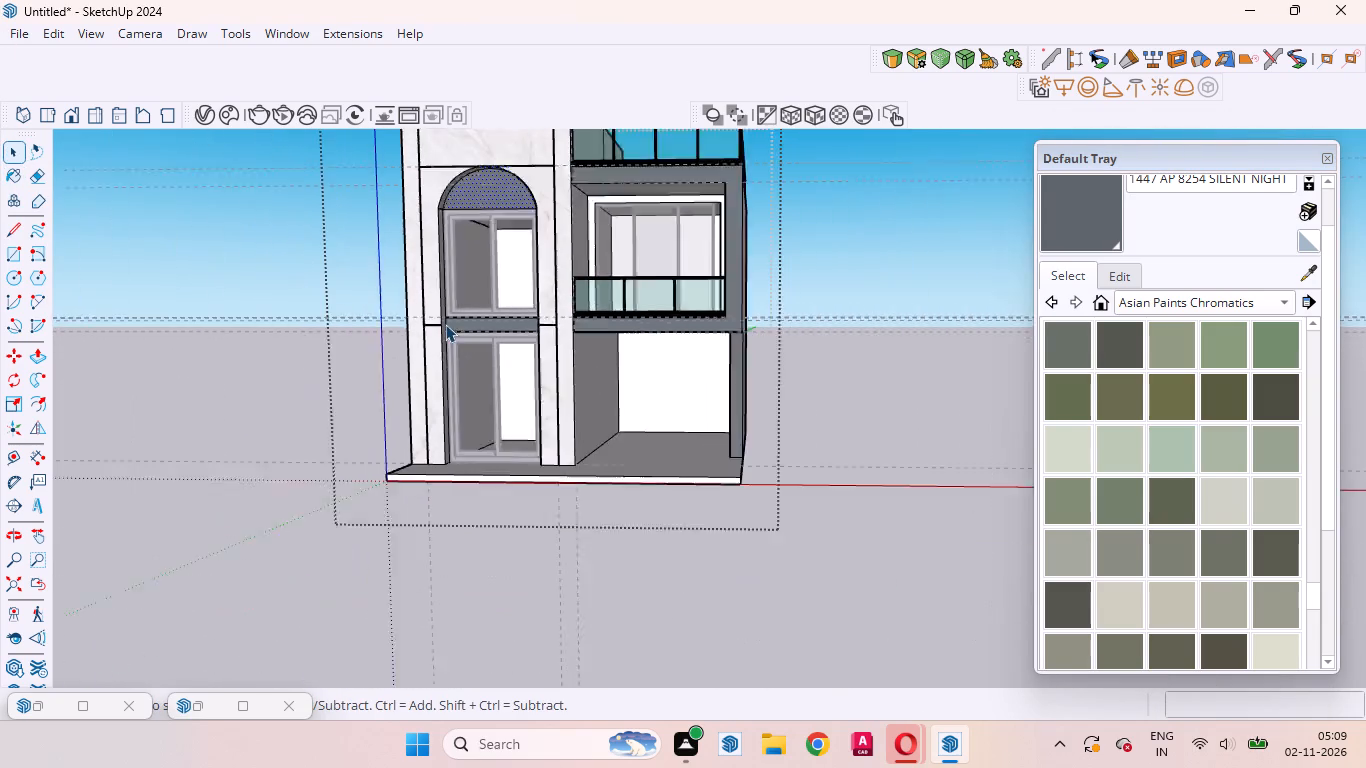
double_click(804, 418)
scroll(646, 321, up, 2)
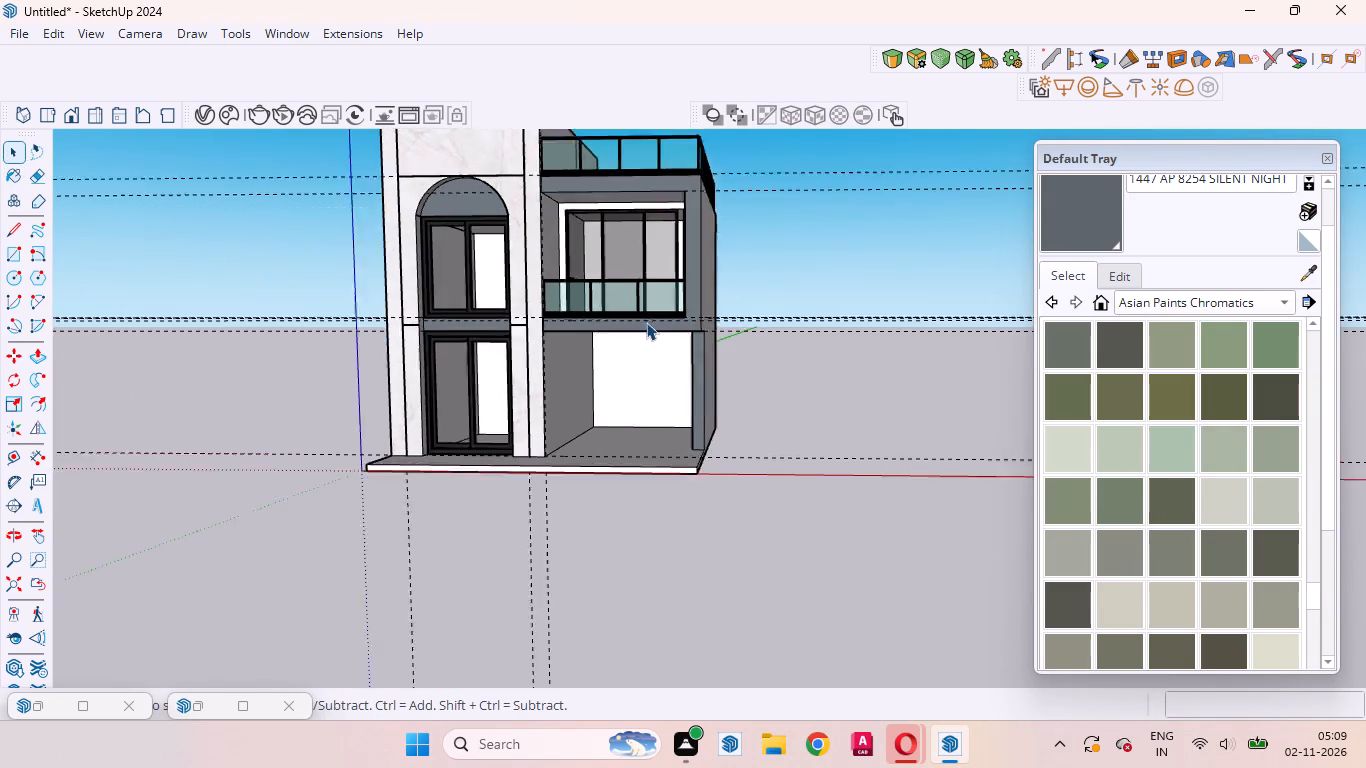
scroll(646, 322, up, 3)
middle_drag(660, 397, 722, 251)
scroll(658, 294, up, 2)
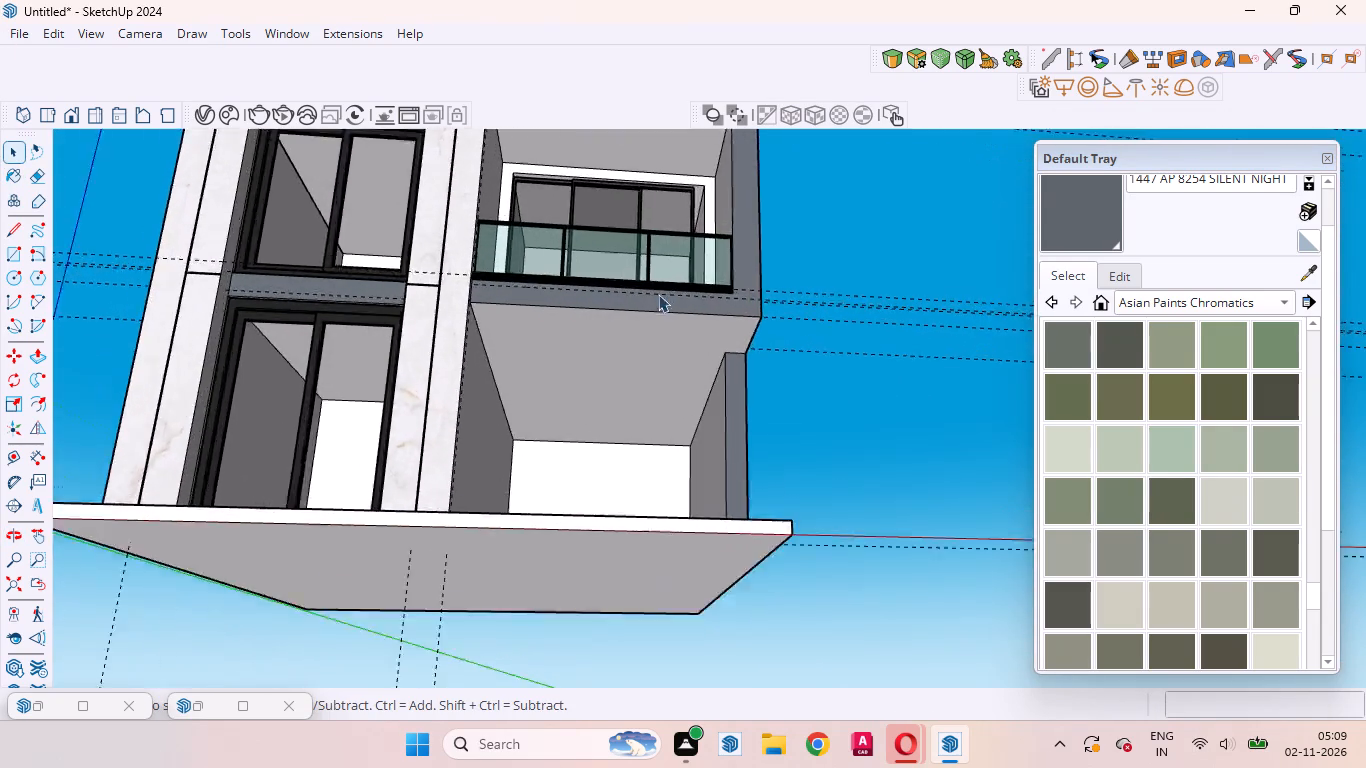
scroll(658, 294, up, 8)
middle_drag(653, 385, 656, 327)
click(571, 334)
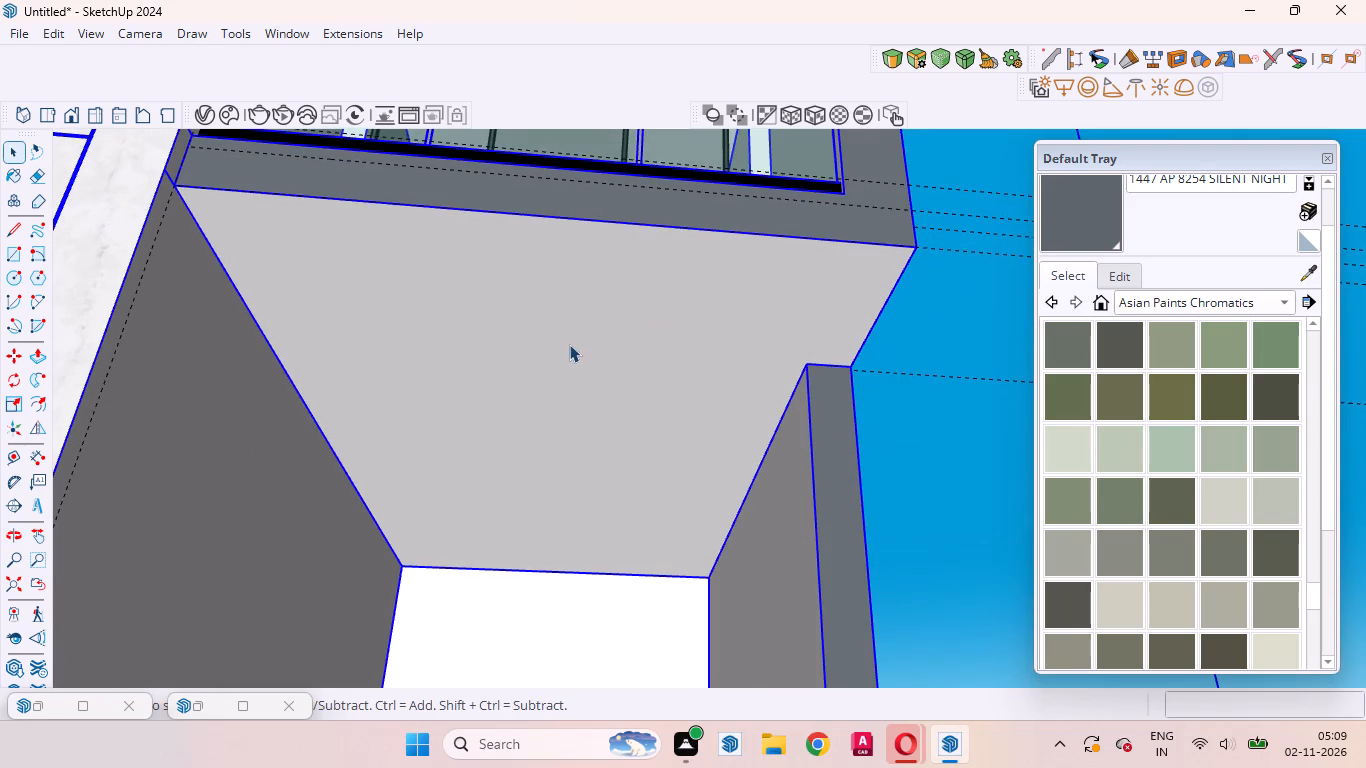
double_click(562, 355)
click(535, 379)
scroll(748, 414, down, 10)
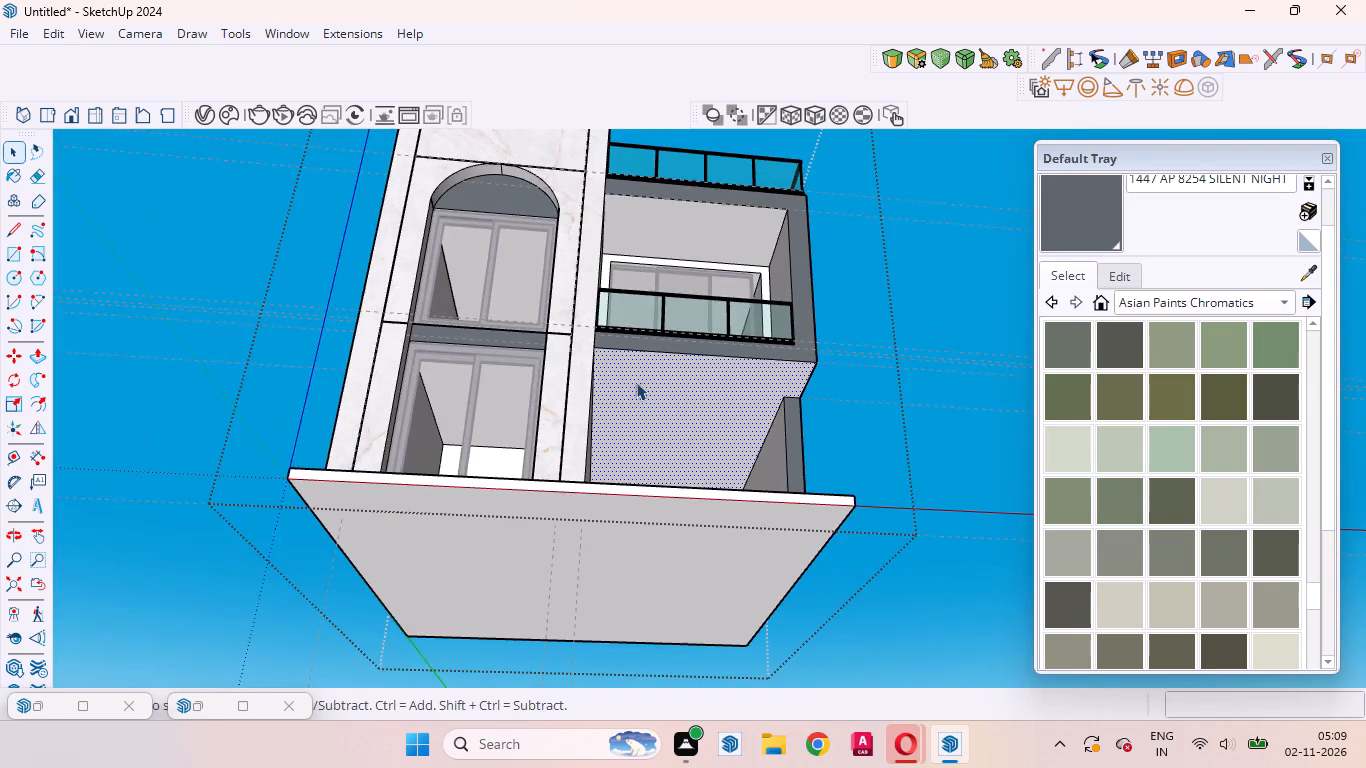
scroll(635, 382, up, 10)
middle_drag(685, 428, 602, 411)
scroll(578, 387, down, 1)
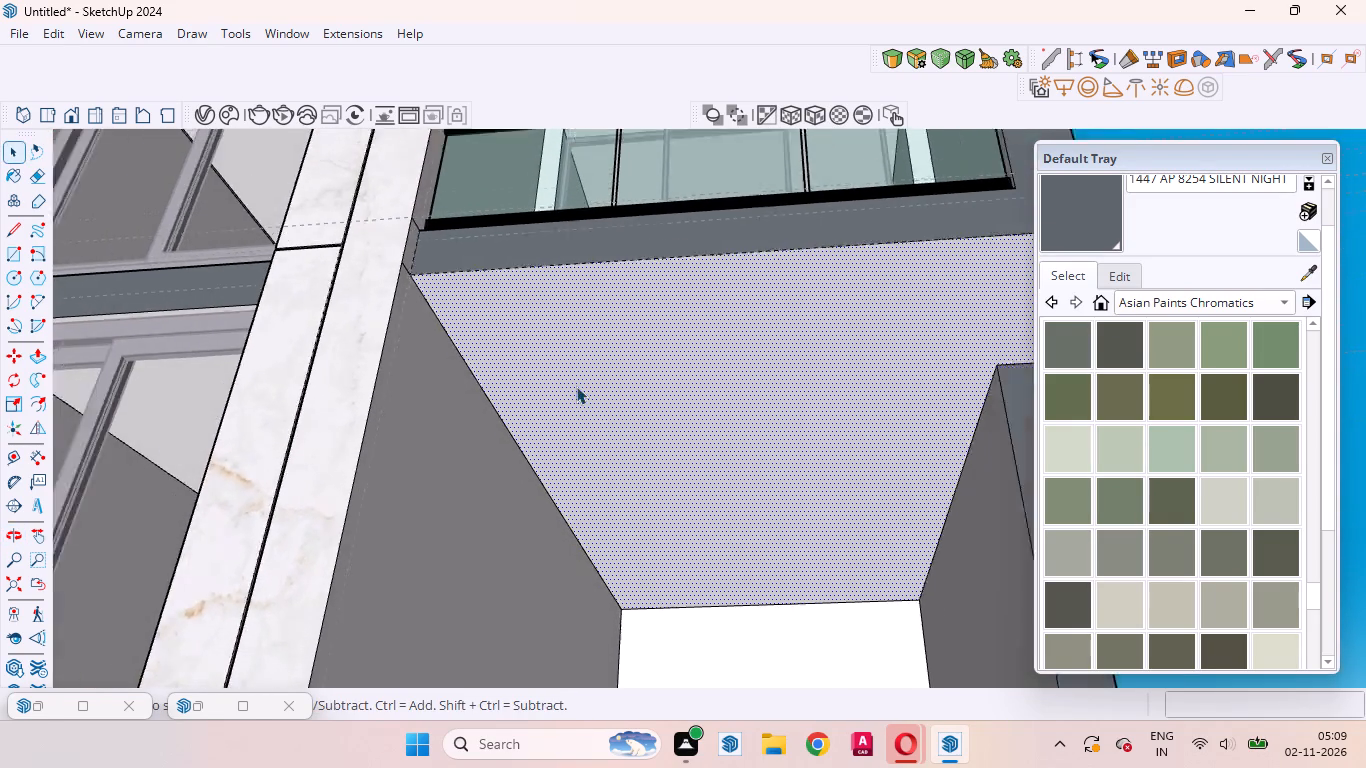
scroll(576, 386, down, 8)
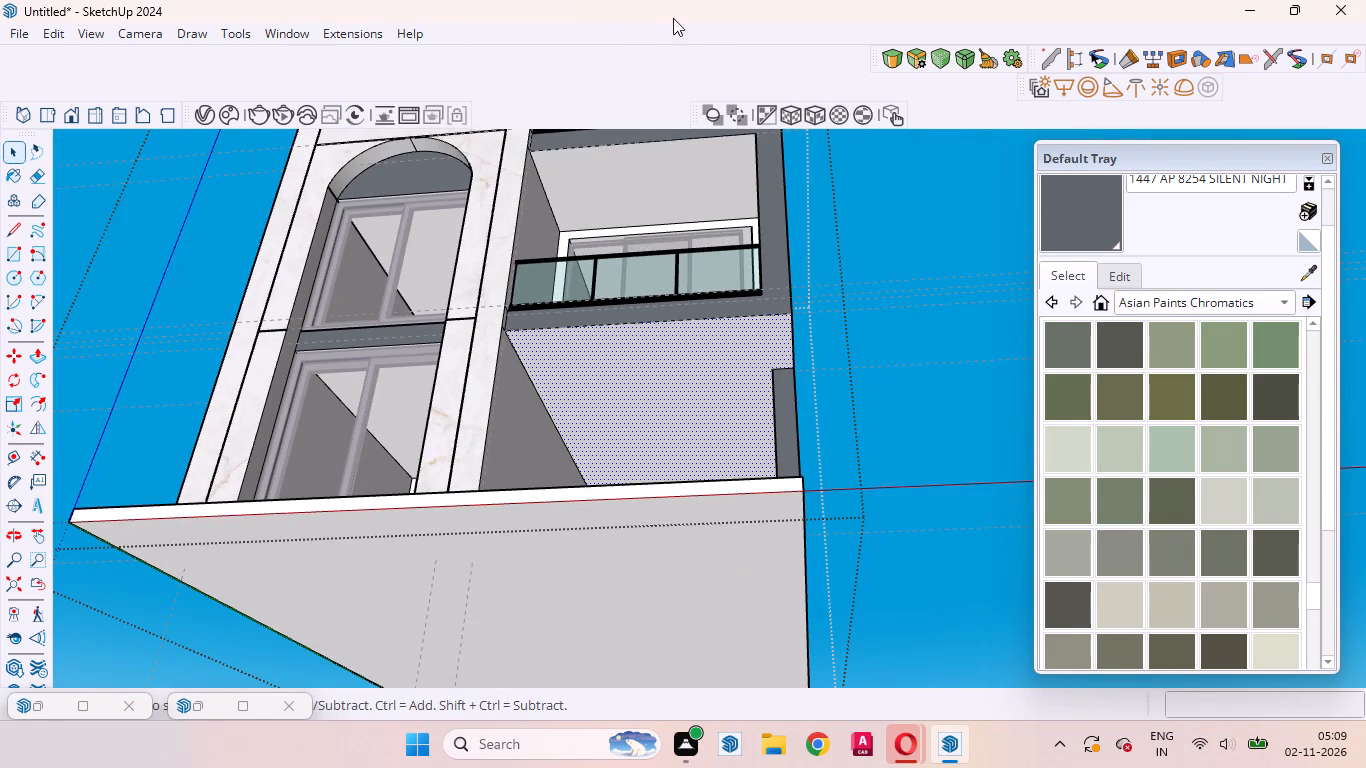
Display the 1001bit - tools toolbar and leave it floating over the drawing area.
right_click(523, 36)
click(574, 19)
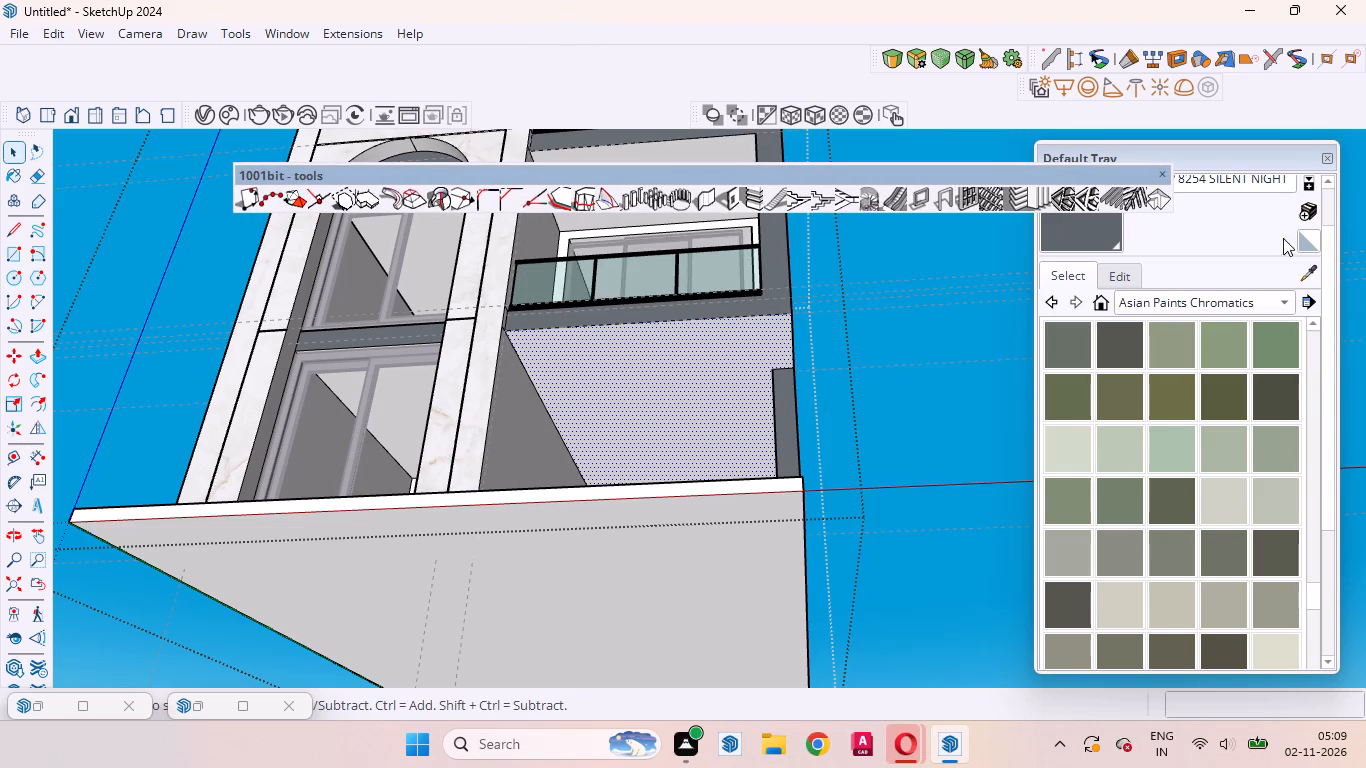
drag(828, 172, 713, 115)
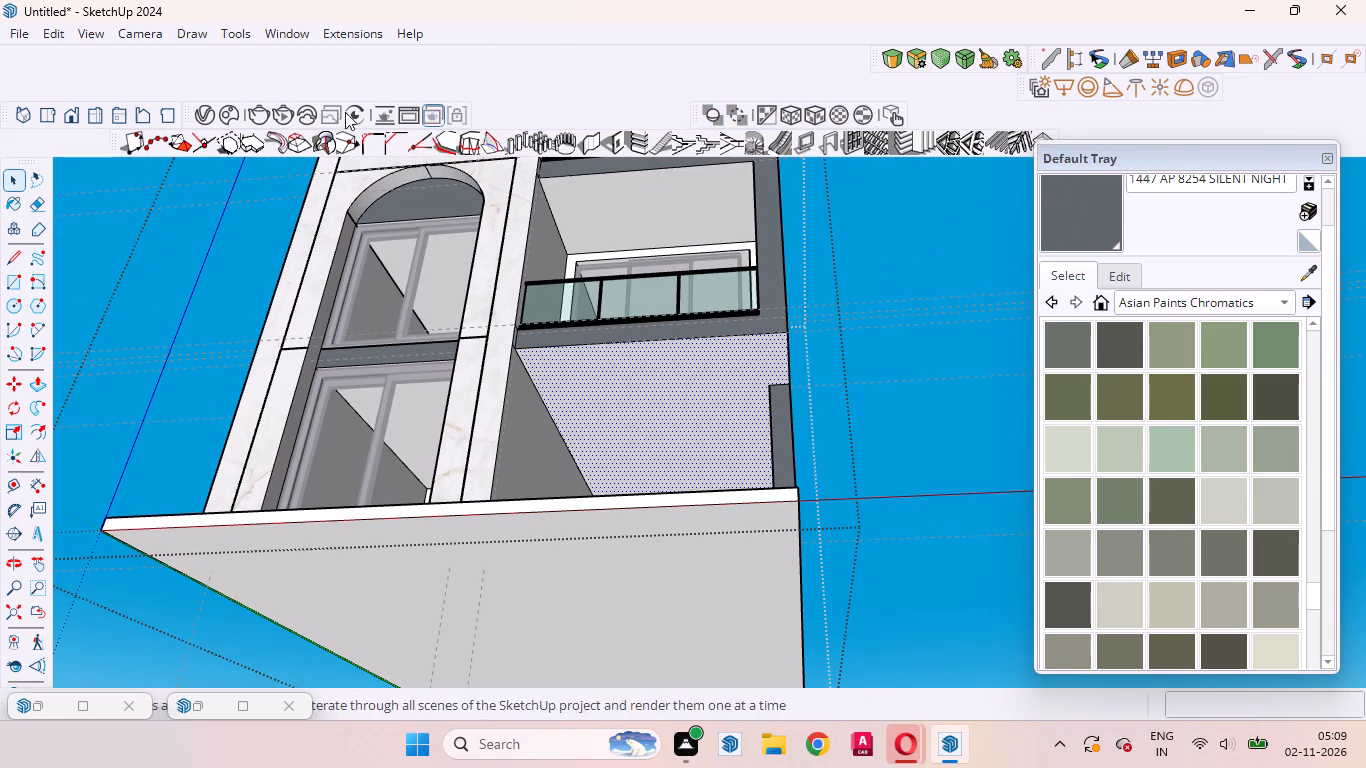
drag(112, 136, 113, 136)
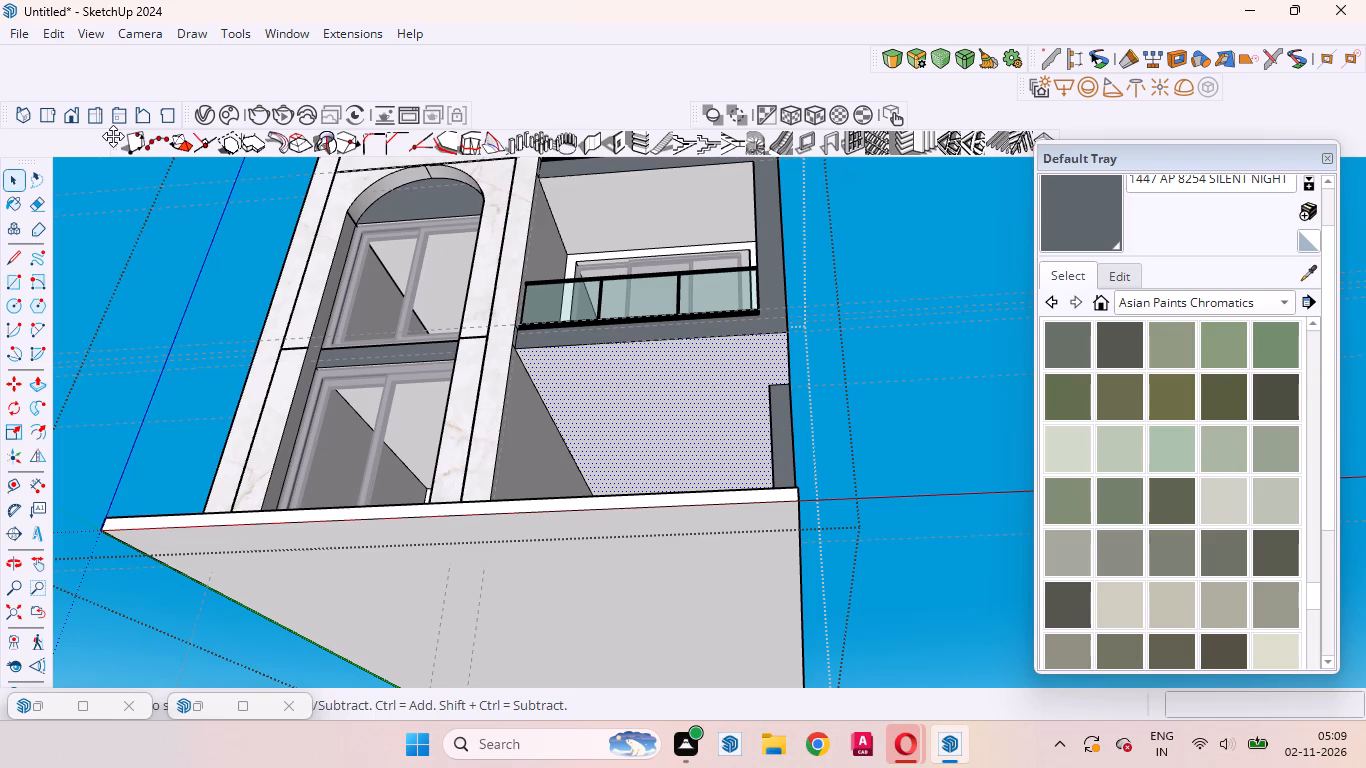
drag(113, 136, 116, 187)
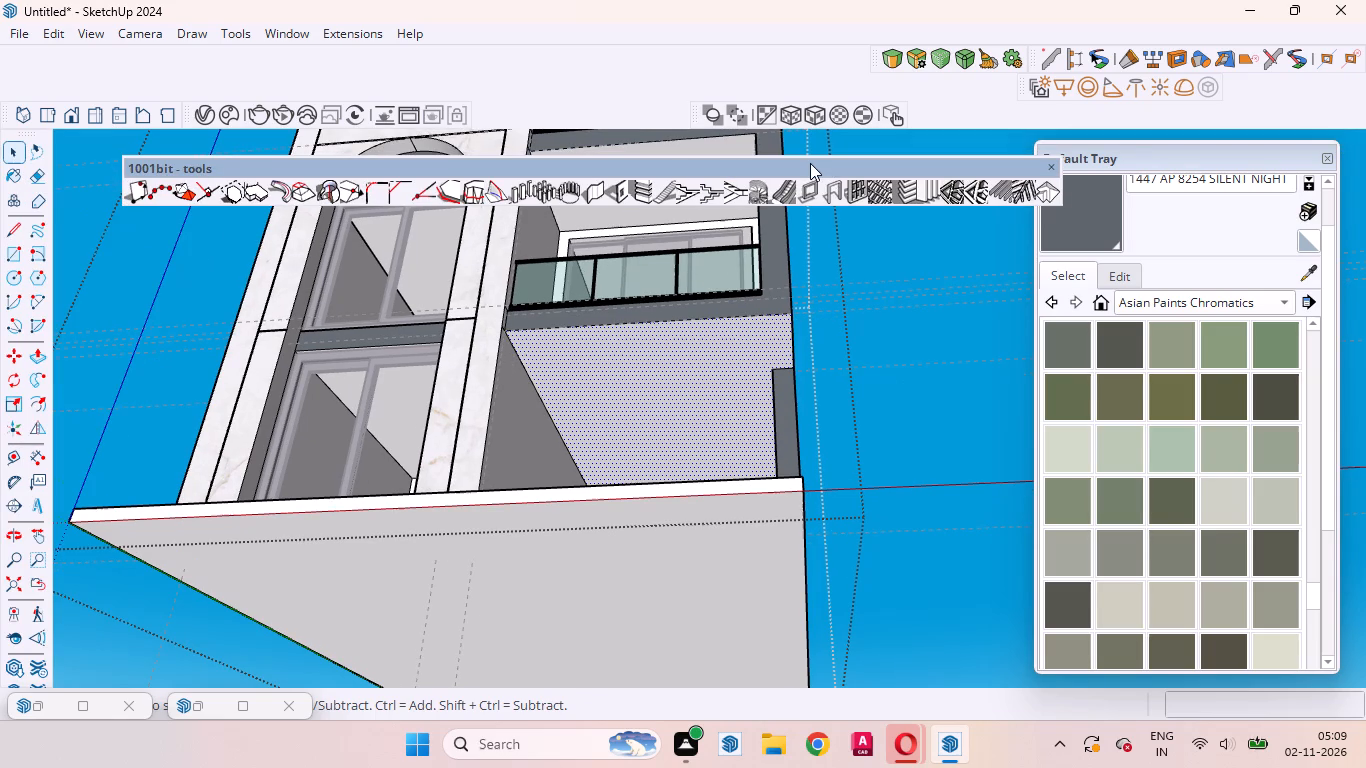
drag(809, 163, 658, 150)
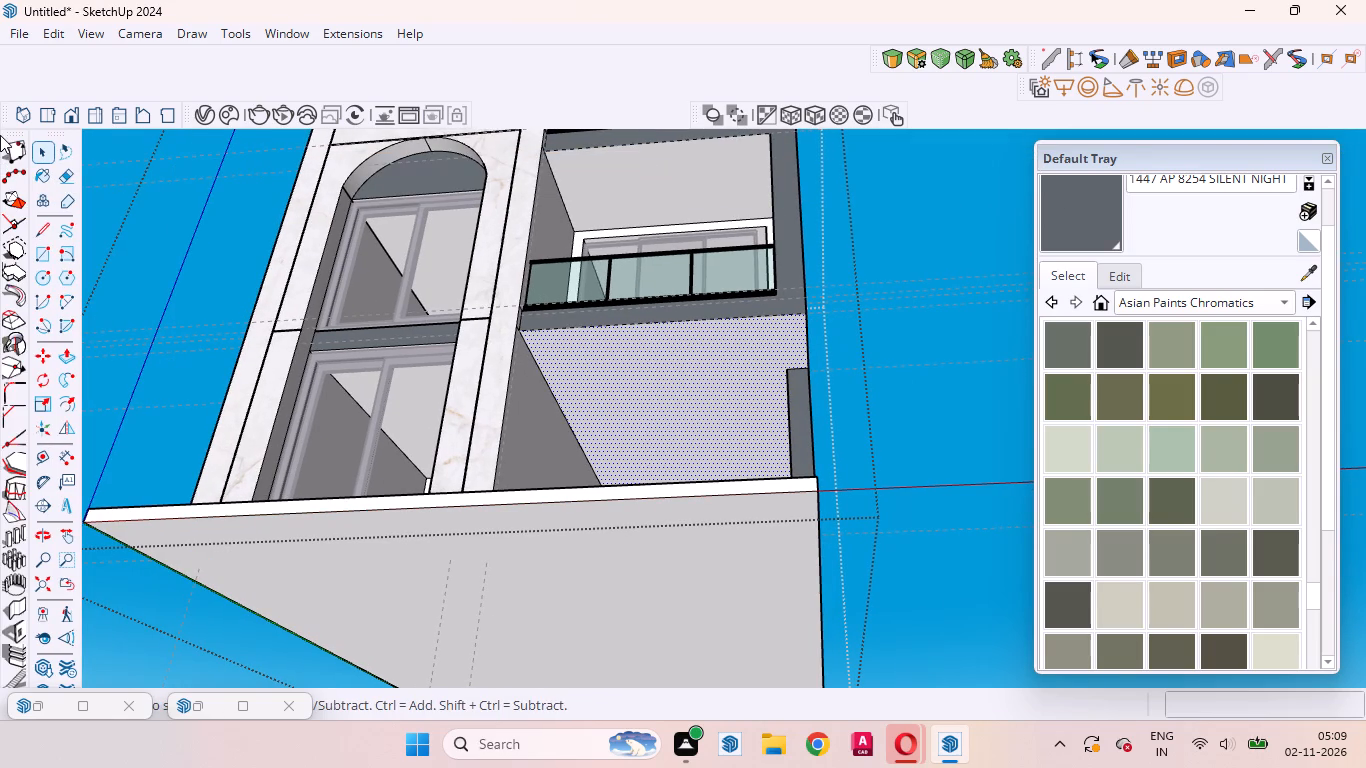
drag(11, 130, 75, 130)
drag(16, 134, 218, 165)
Create horizontal louvres on the selected balcony-underside face with depth 6mm, thickness 30mm, spacing 33mm, angle 0 and location front.
click(979, 179)
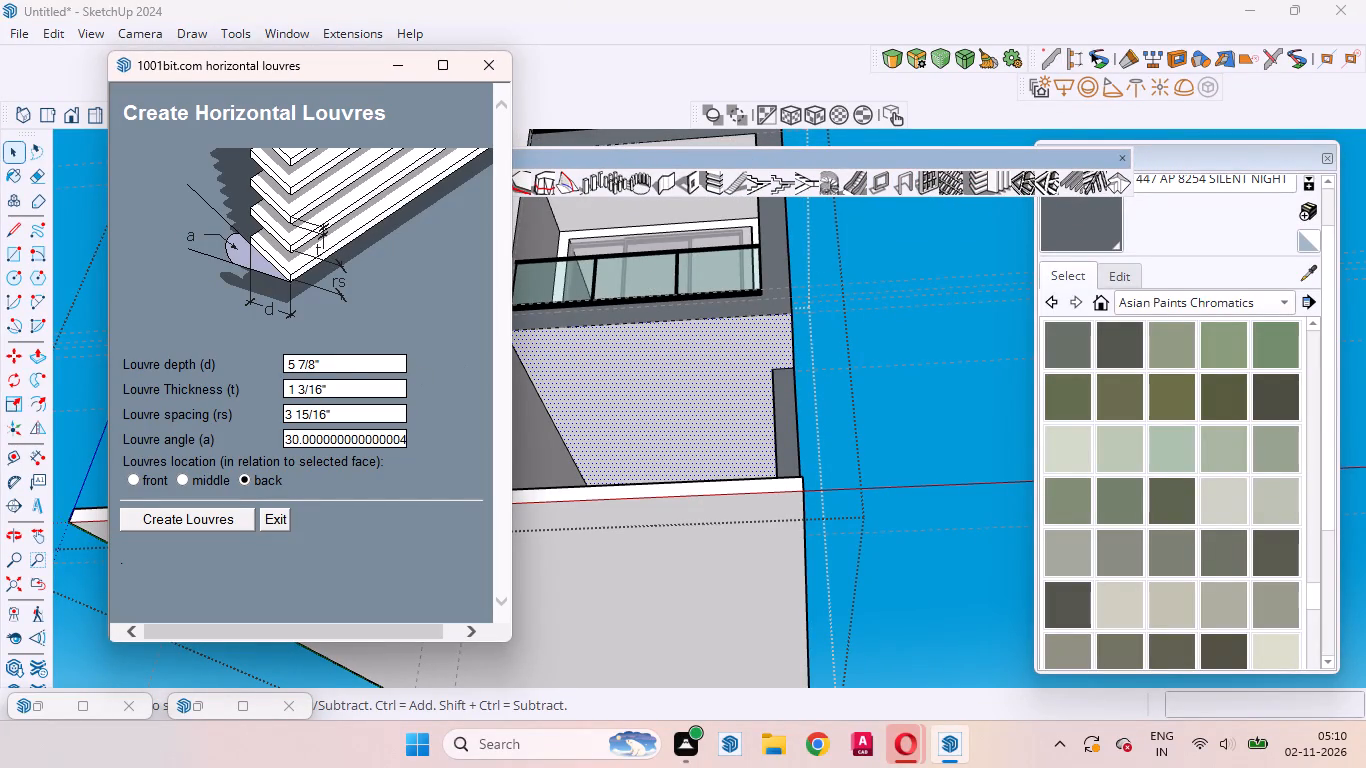
click(327, 360)
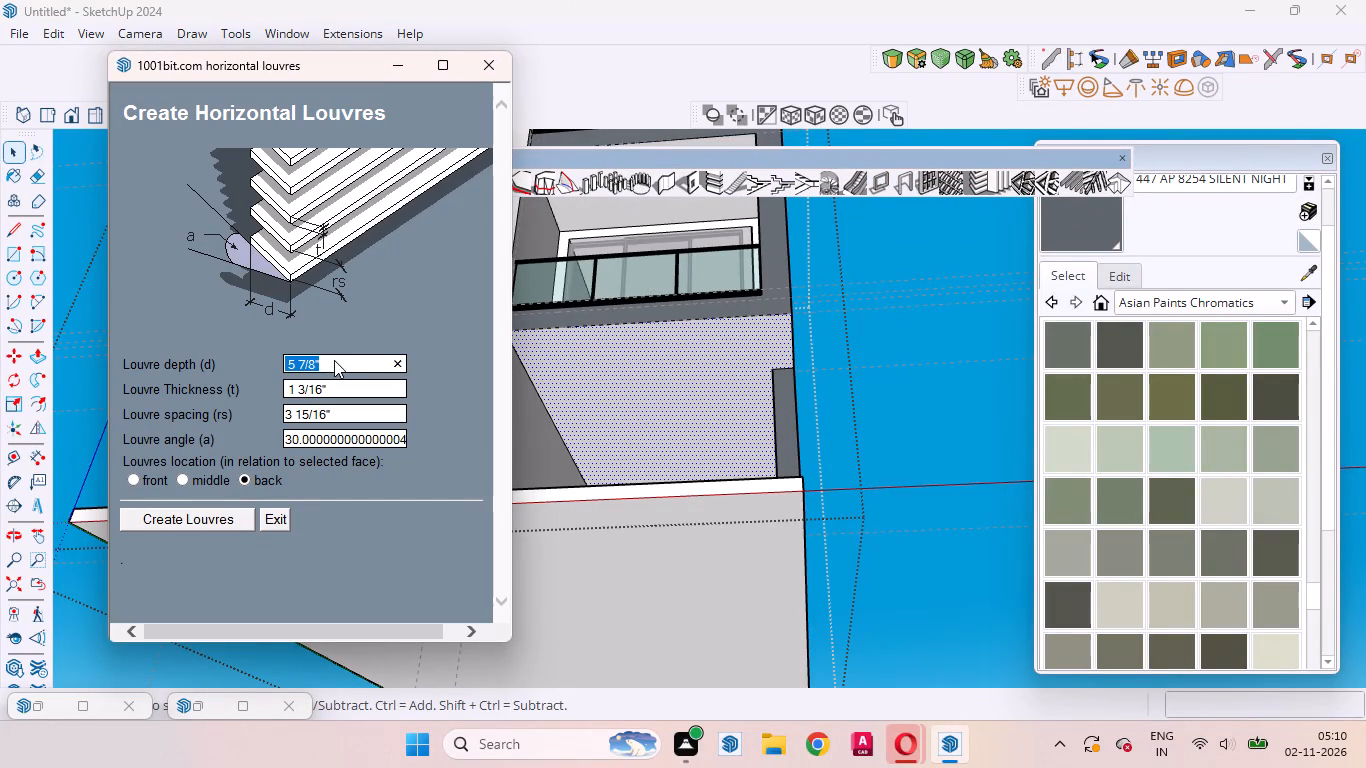
key(BackSpace)
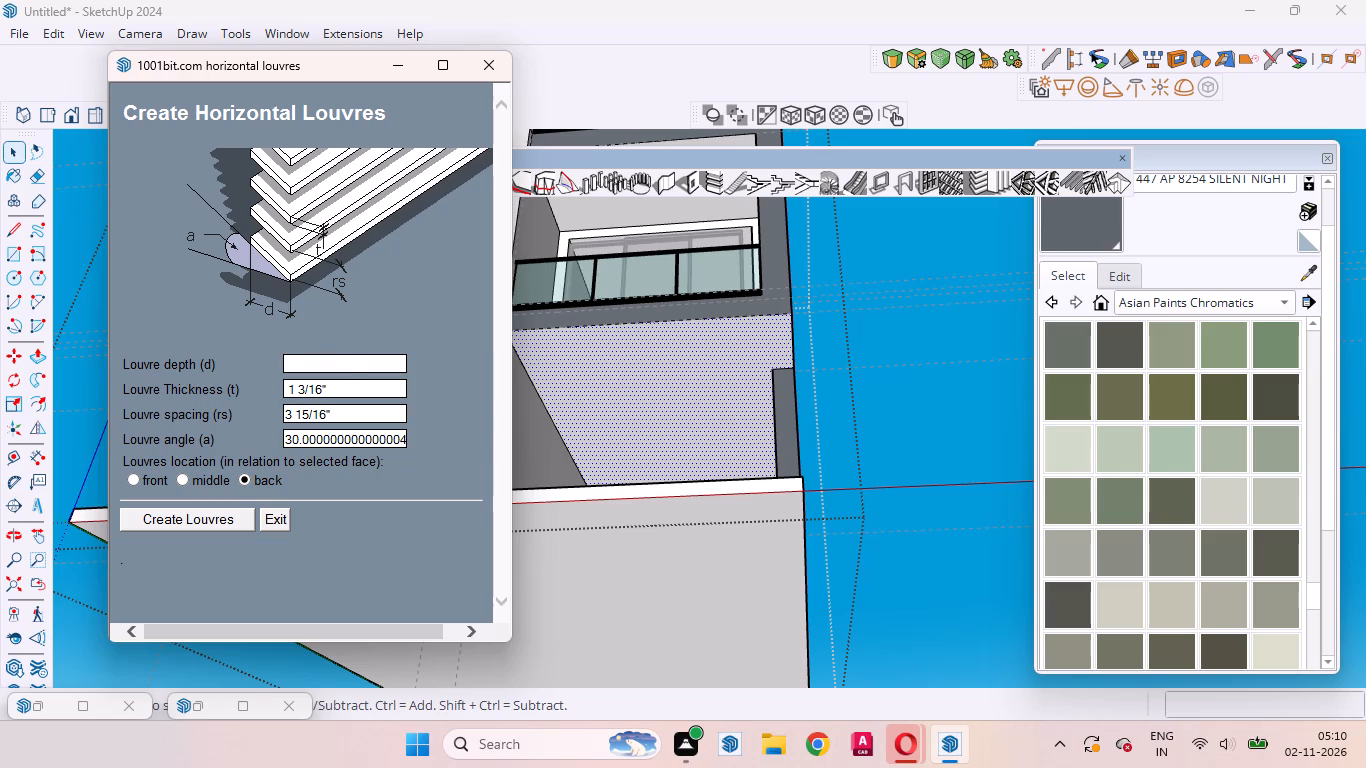
key(6)
text(mm)
click(334, 390)
key(BackSpace)
key(3)
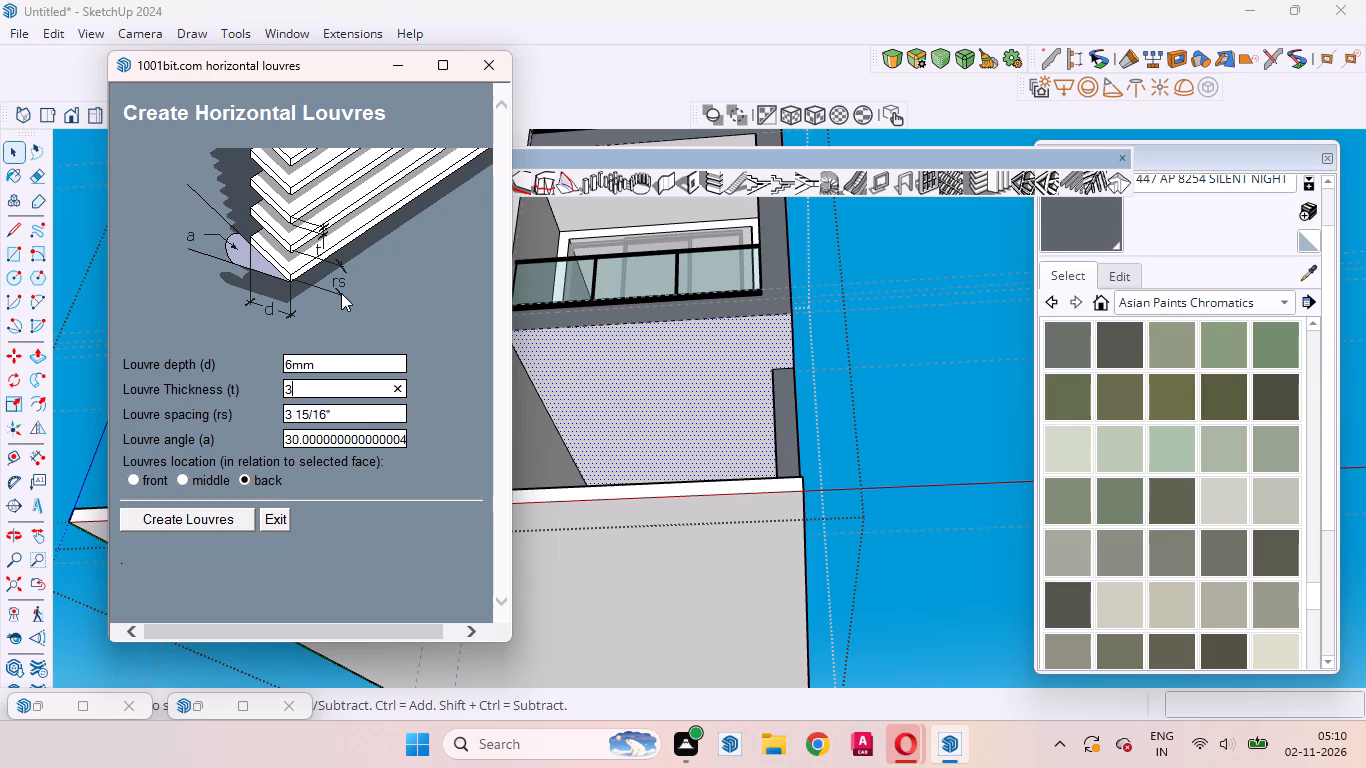
key(0)
text(mm)
click(340, 412)
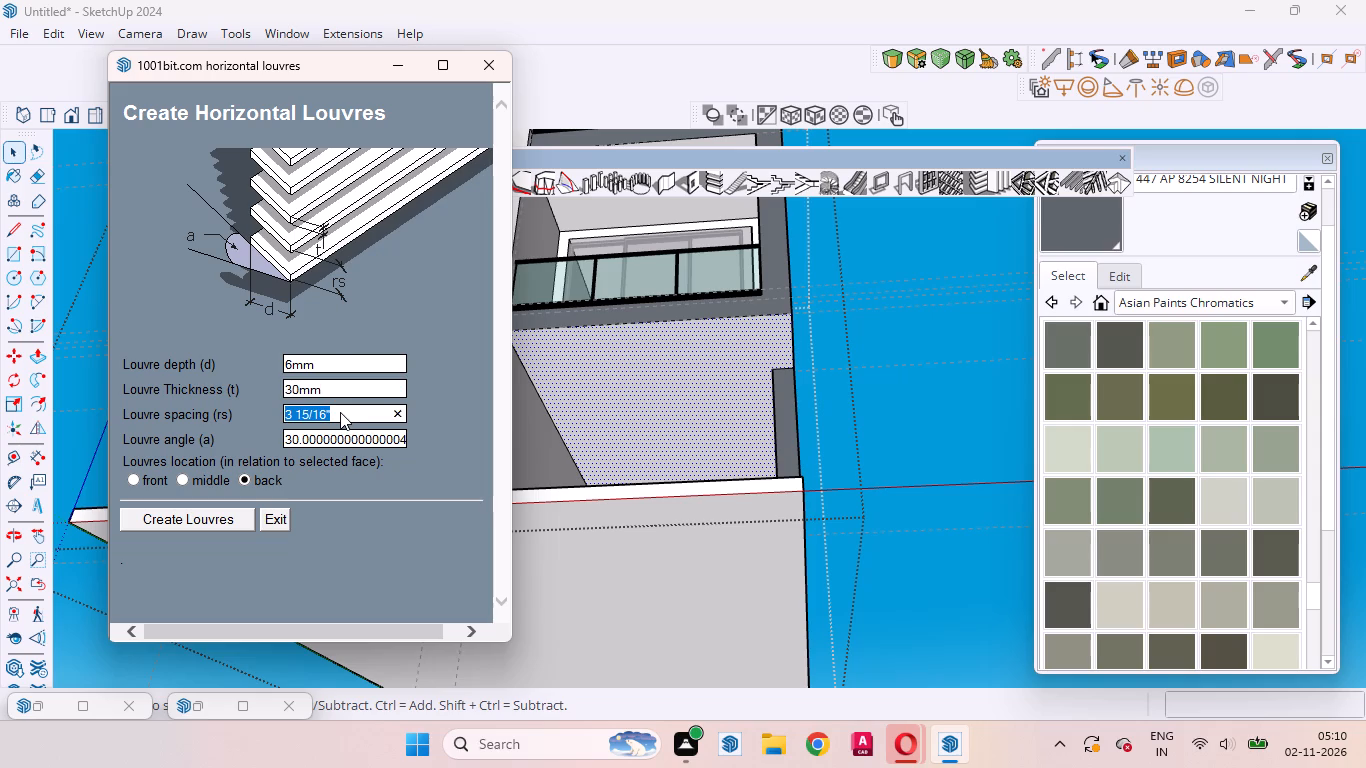
key(BackSpace)
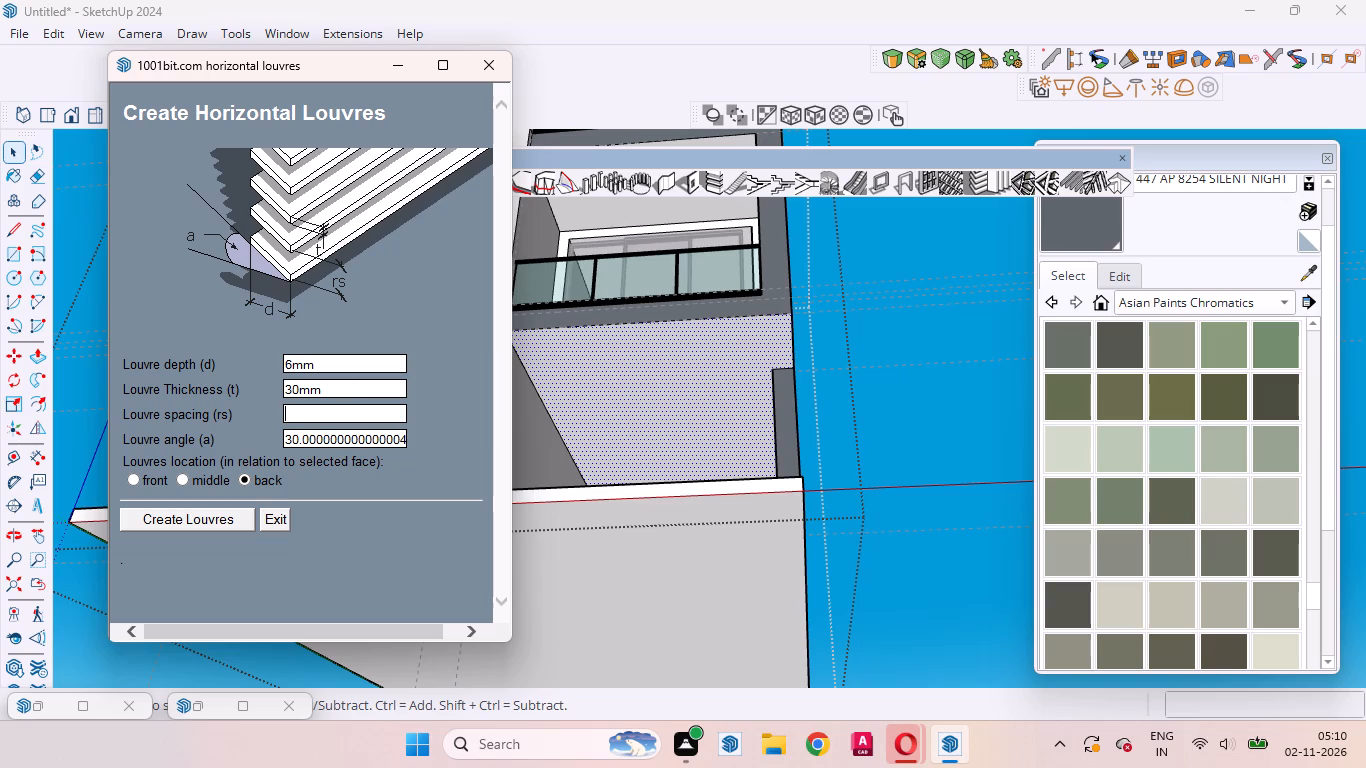
text(33)
key(BackSpace)
key(3)
text(mm)
click(402, 443)
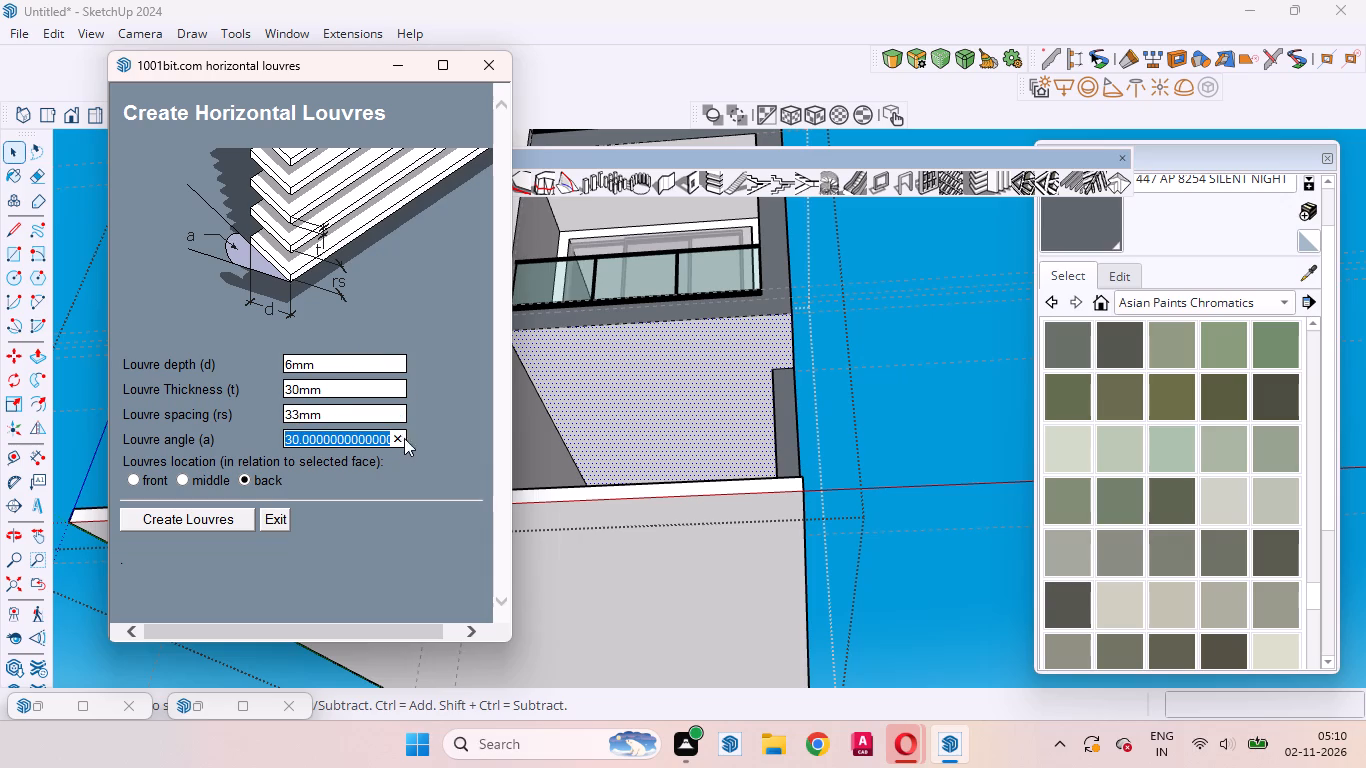
key(0)
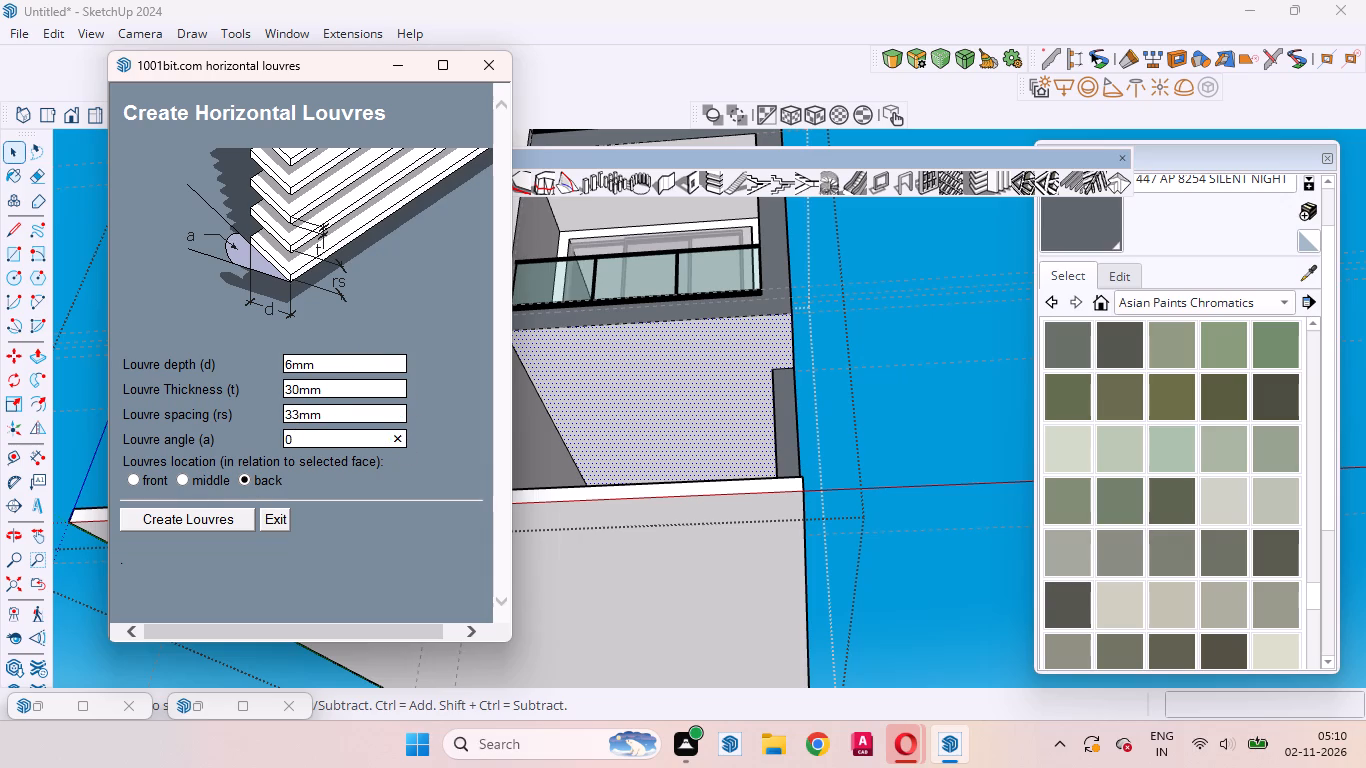
click(132, 476)
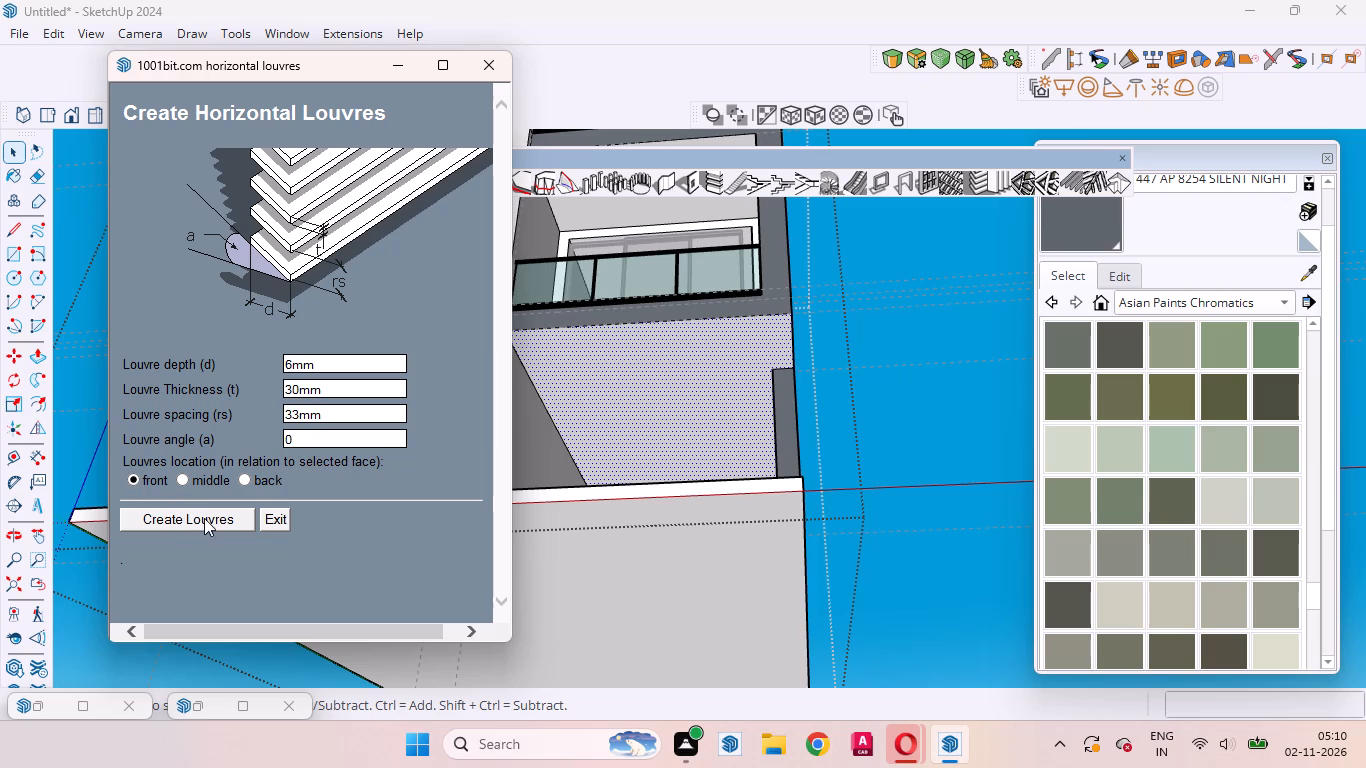
click(204, 518)
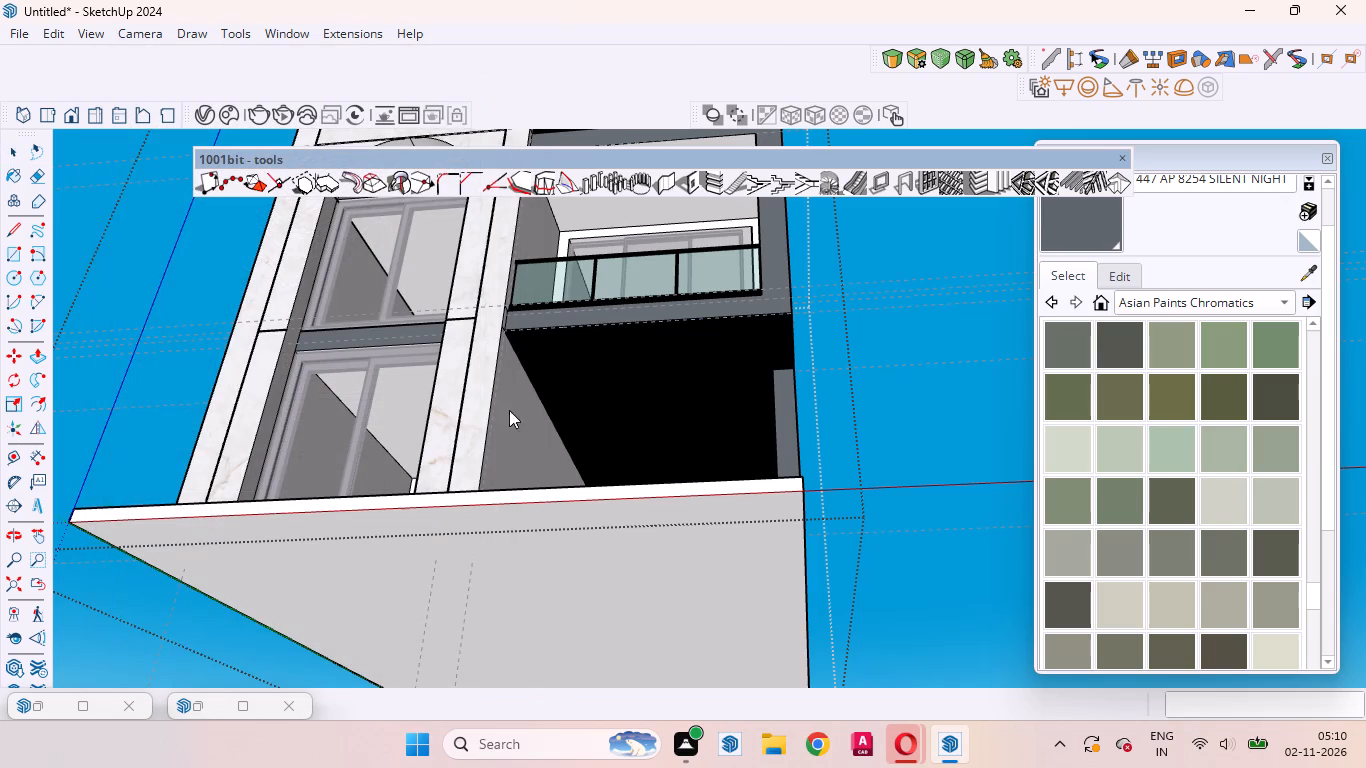
click(3, 151)
ctrl+scroll(615, 361, up, 14)
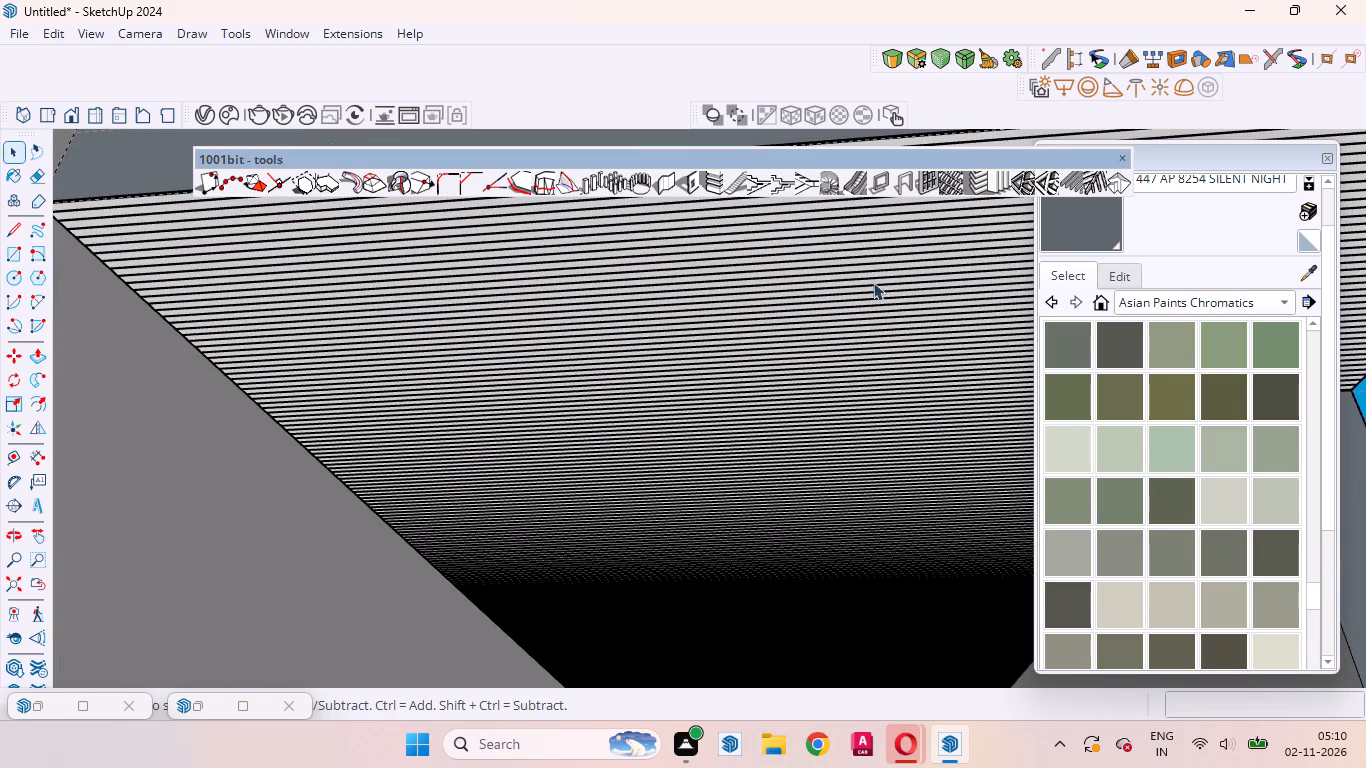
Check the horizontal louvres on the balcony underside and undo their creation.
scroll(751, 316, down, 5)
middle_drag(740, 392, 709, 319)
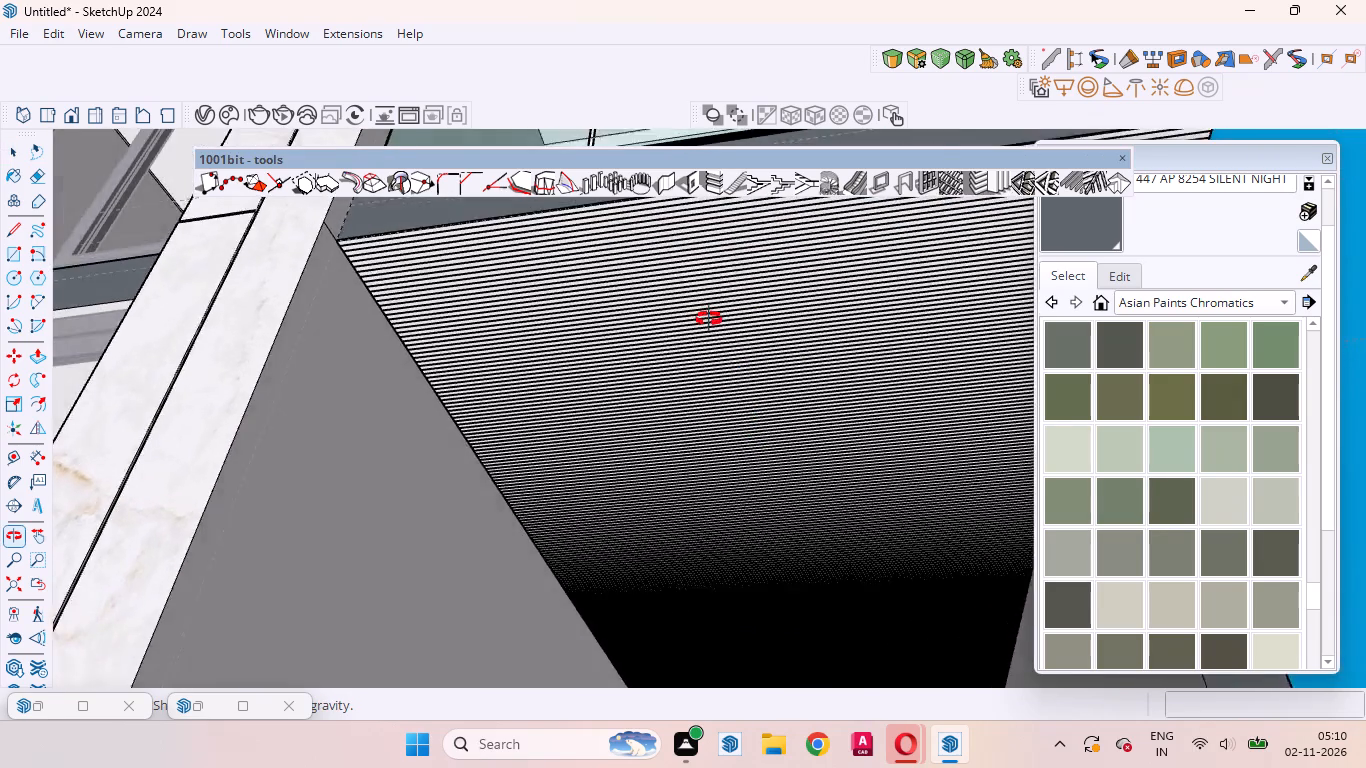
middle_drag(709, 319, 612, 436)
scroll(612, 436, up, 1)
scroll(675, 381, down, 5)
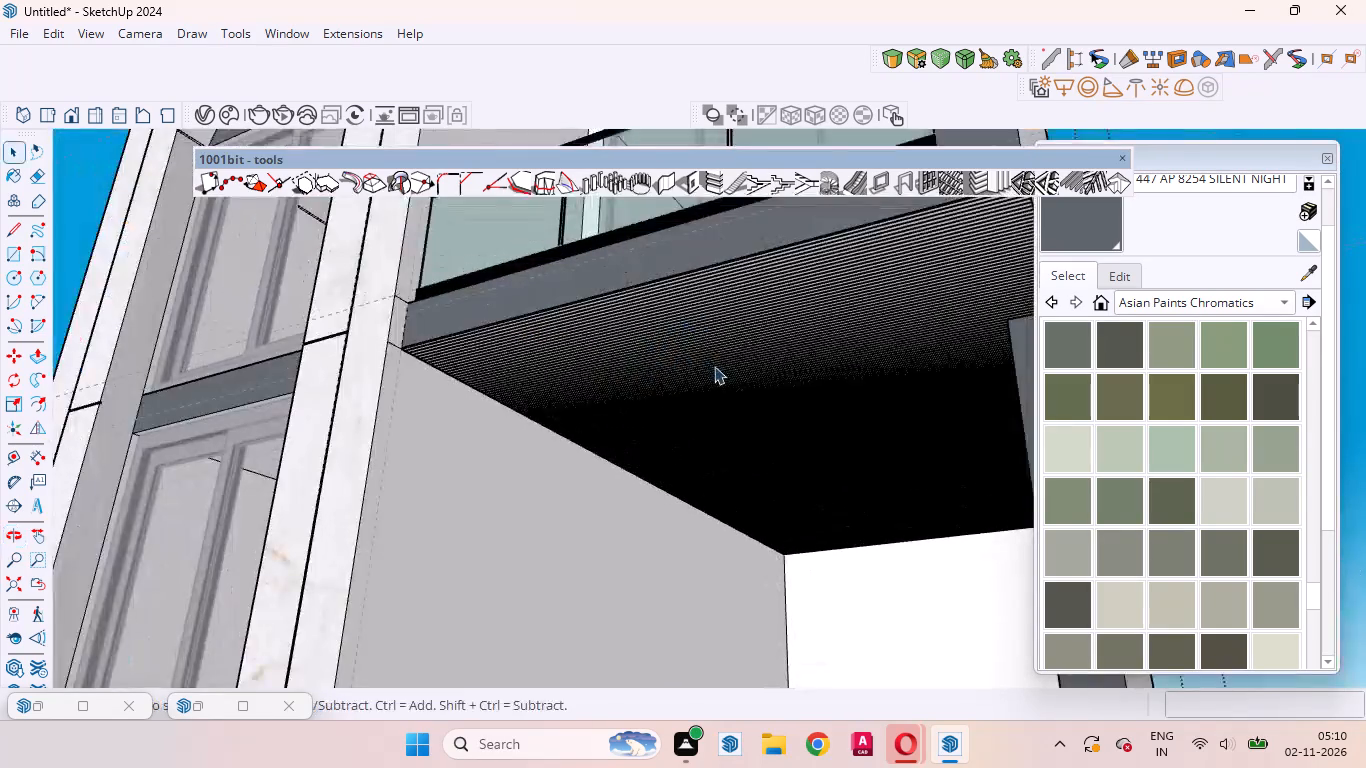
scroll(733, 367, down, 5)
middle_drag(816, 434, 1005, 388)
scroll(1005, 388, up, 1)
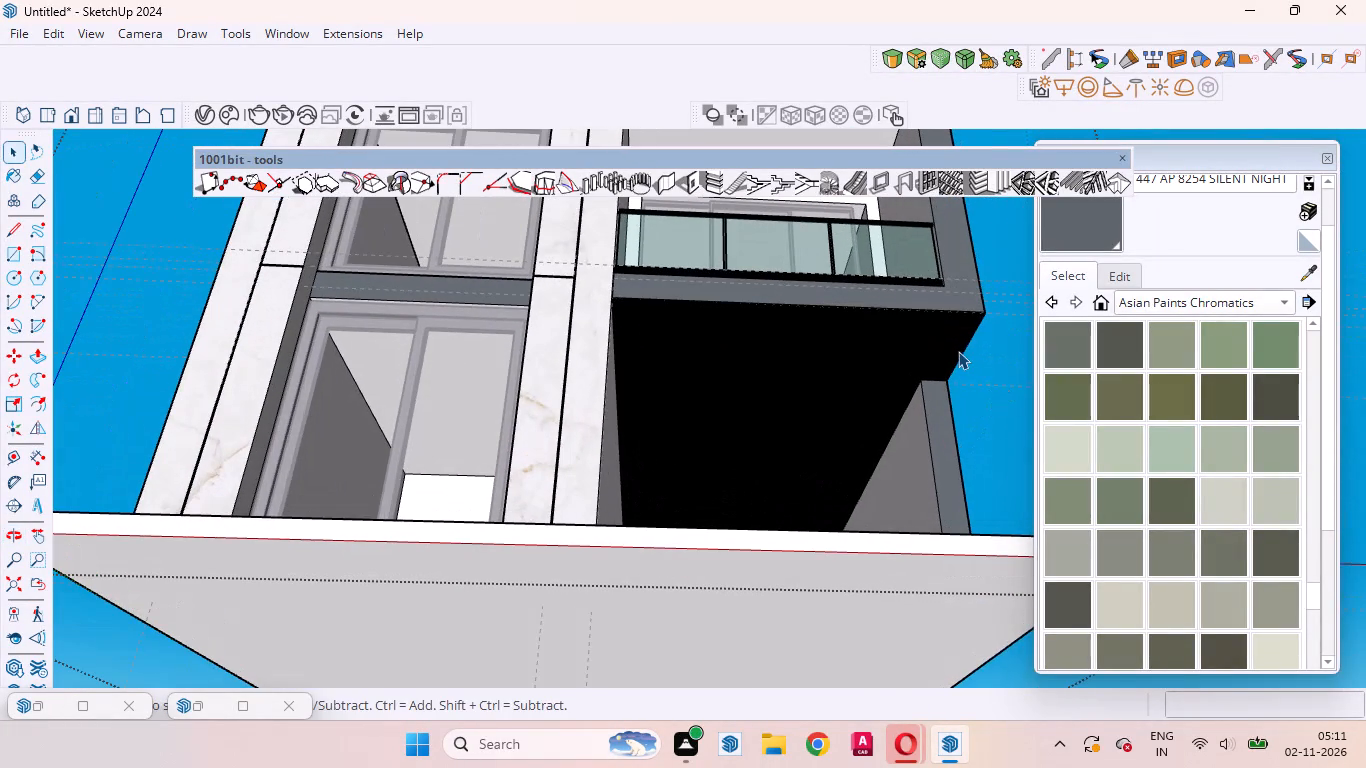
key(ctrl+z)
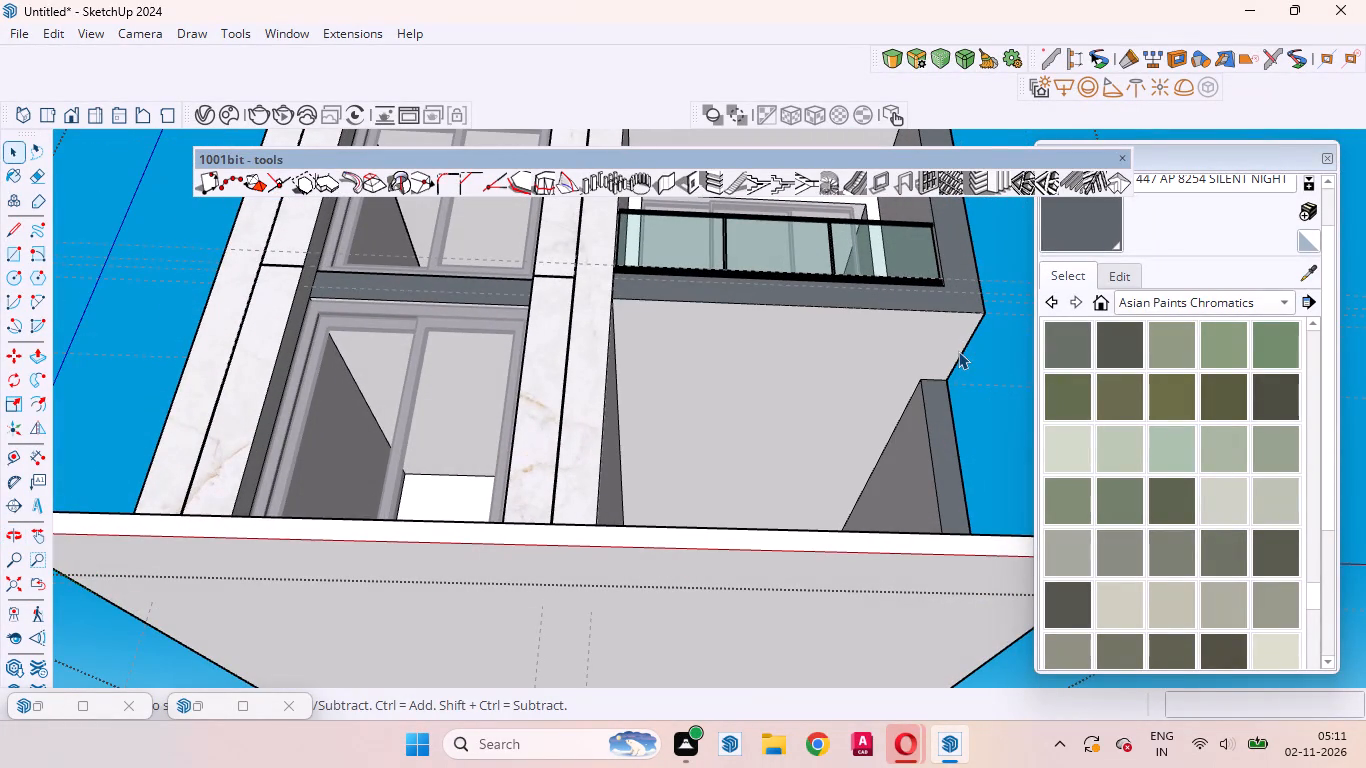
Create vertical louvres on the balcony-underside face with depth 6mm, thickness 30mm, spacing 35mm, angle 0 and location front.
click(843, 348)
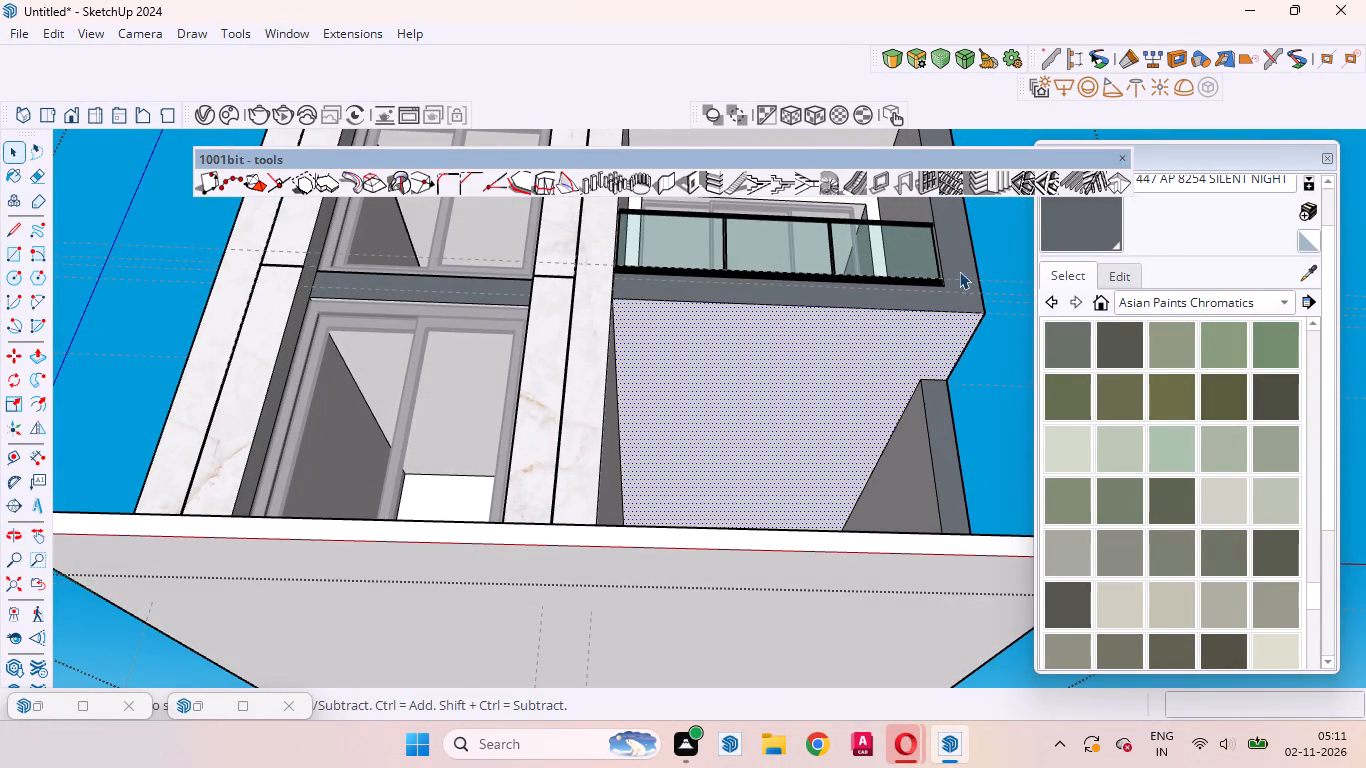
click(998, 183)
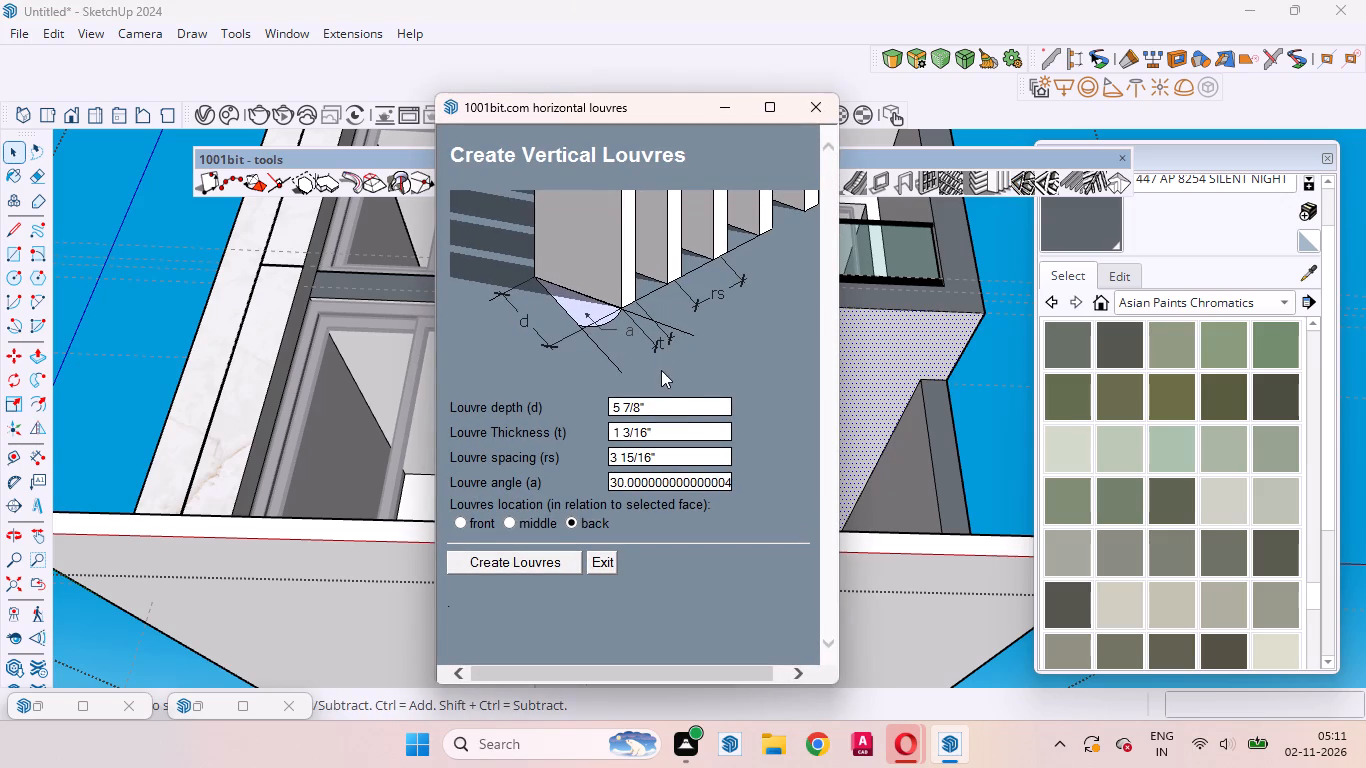
click(668, 412)
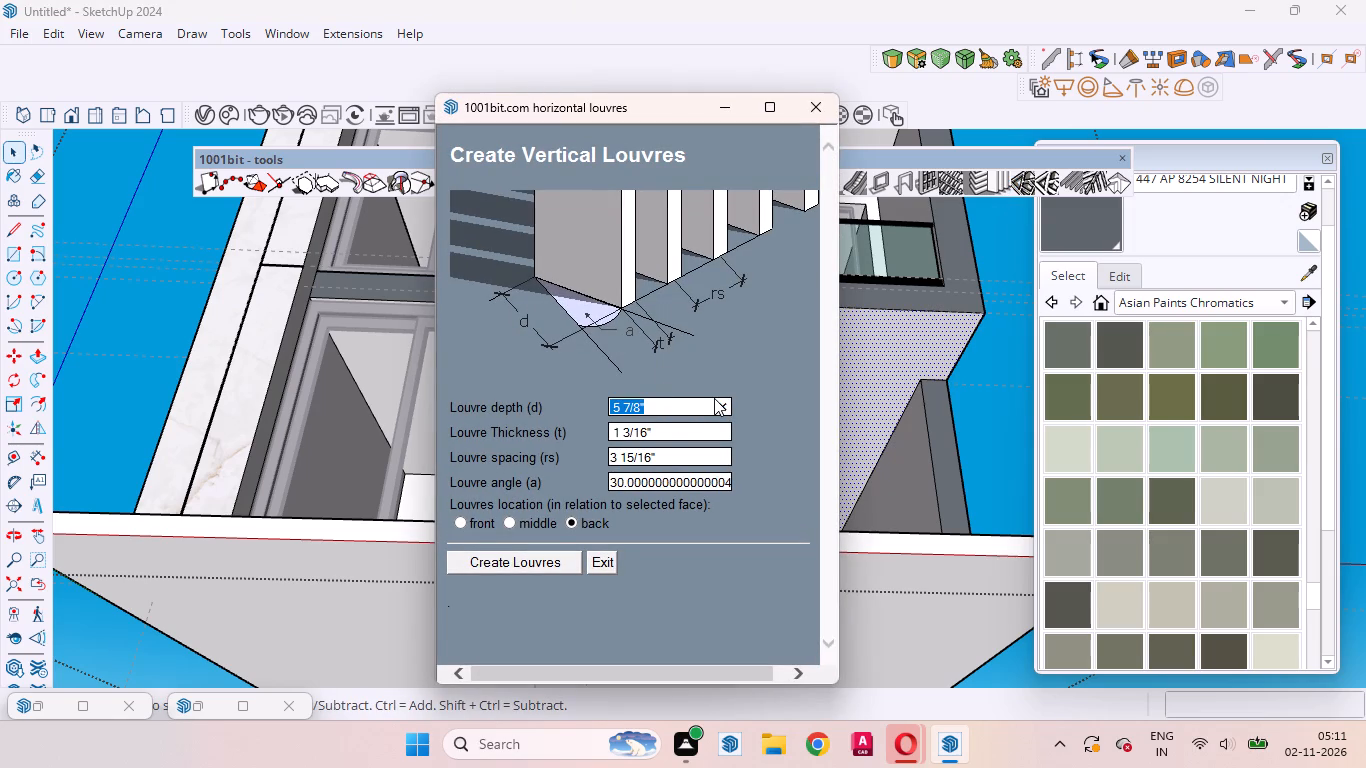
key(BackSpace)
key(6)
text(mm)
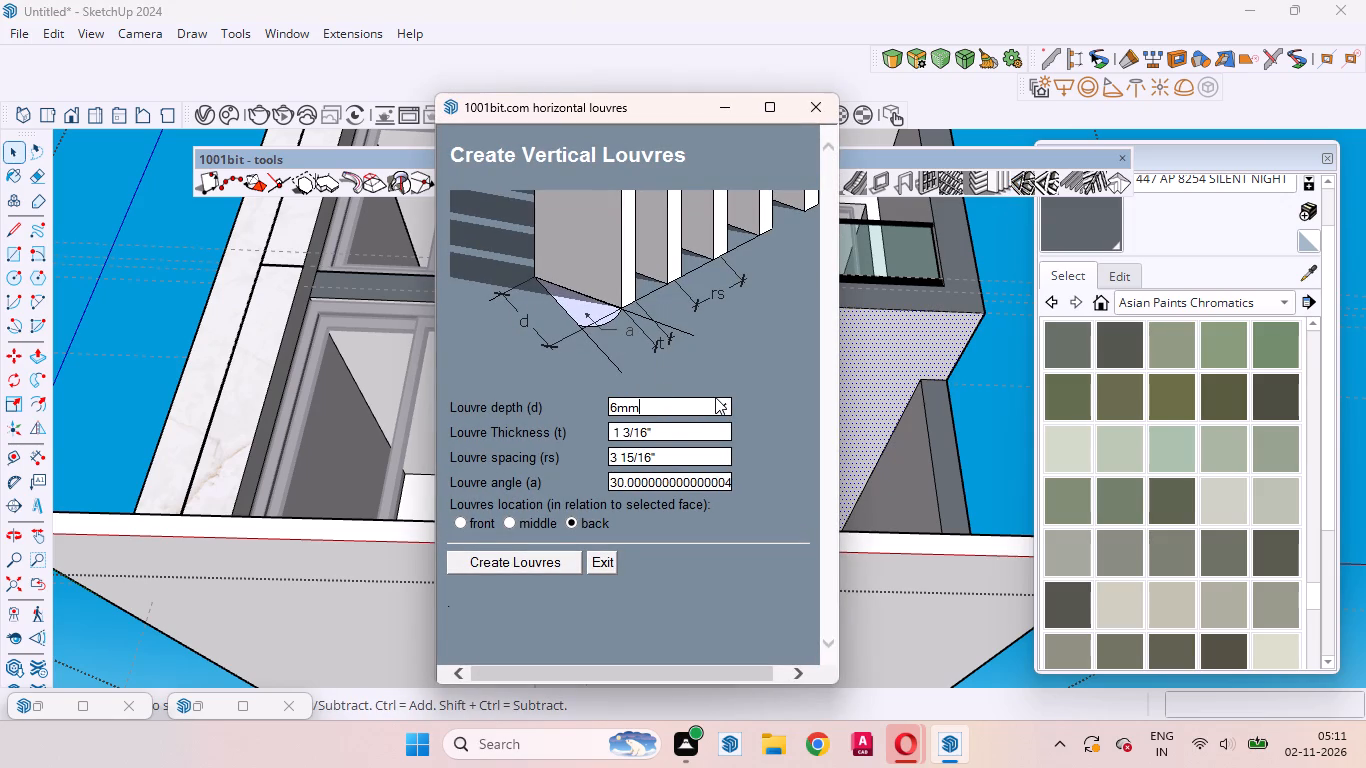
click(680, 425)
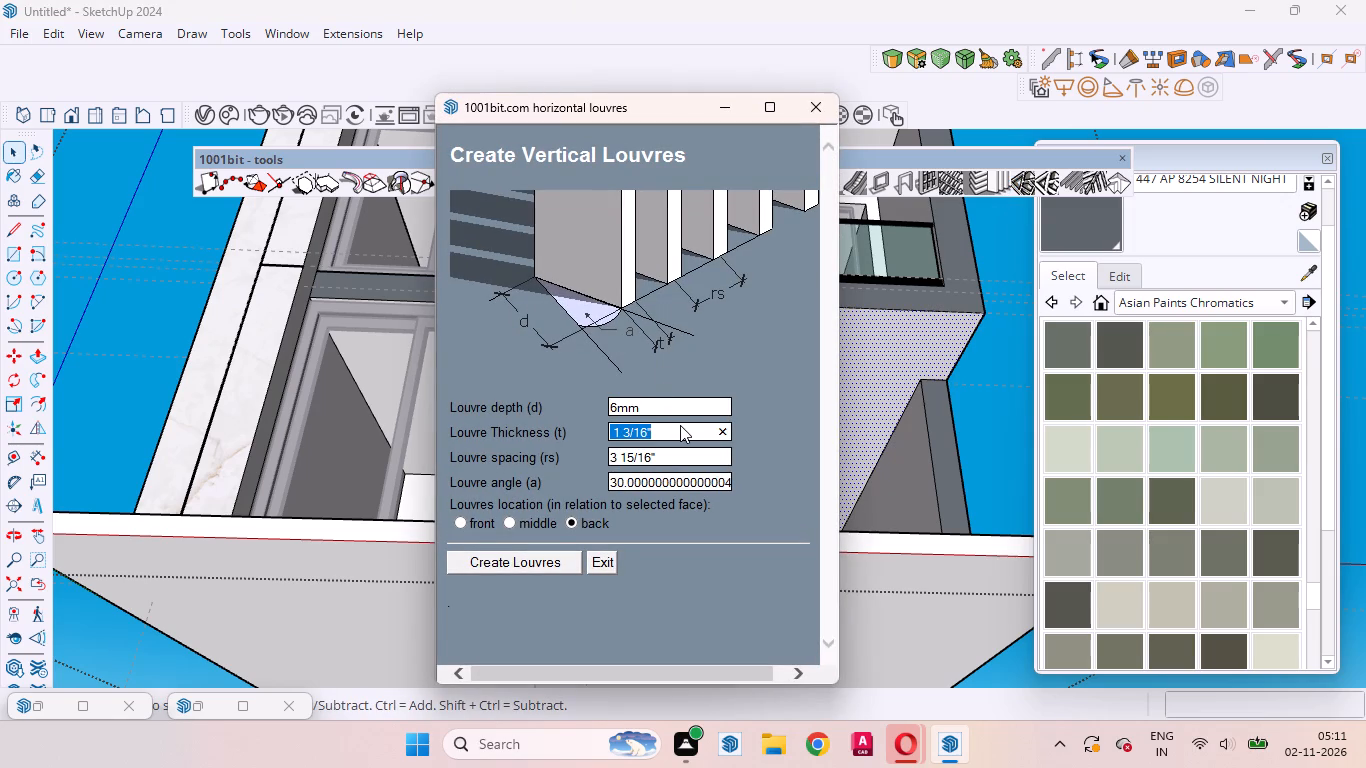
key(BackSpace)
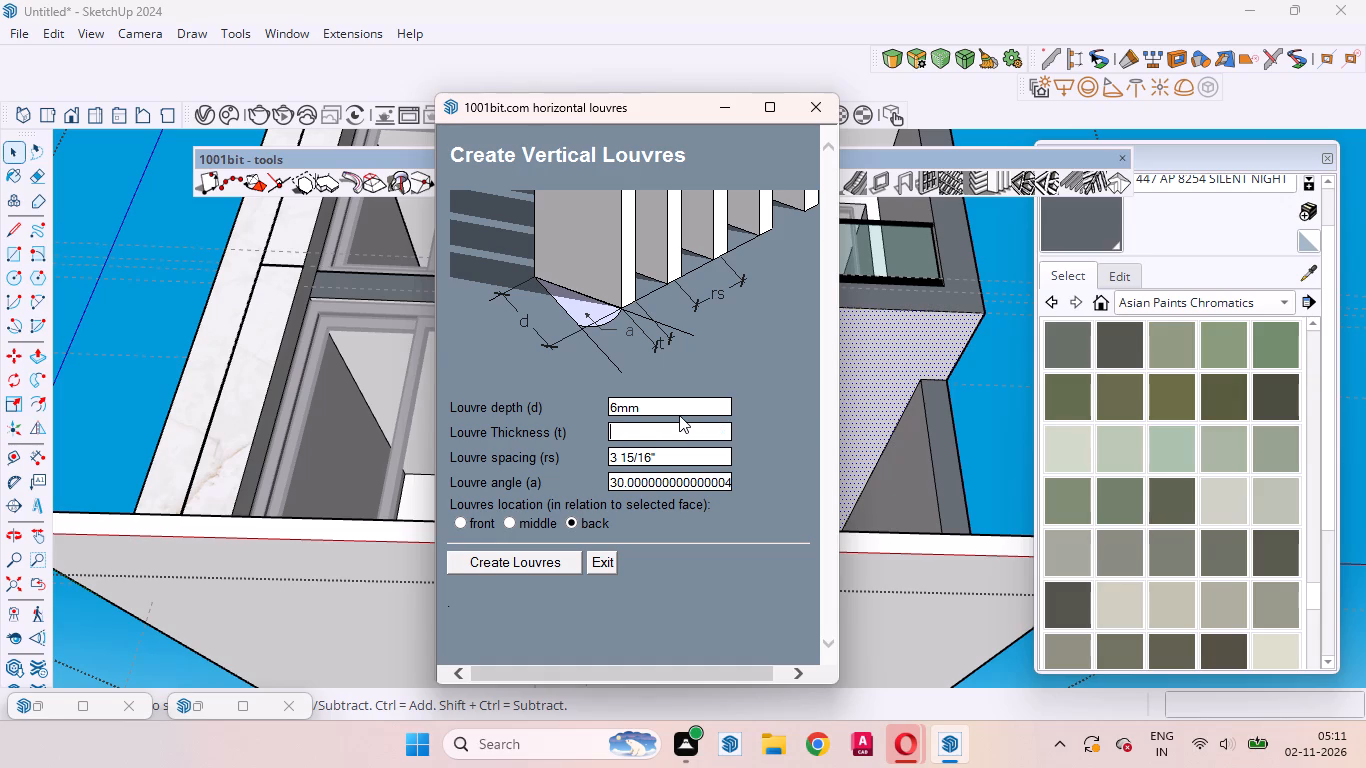
key(4)
key(BackSpace)
key(3)
text(0mm)
click(673, 445)
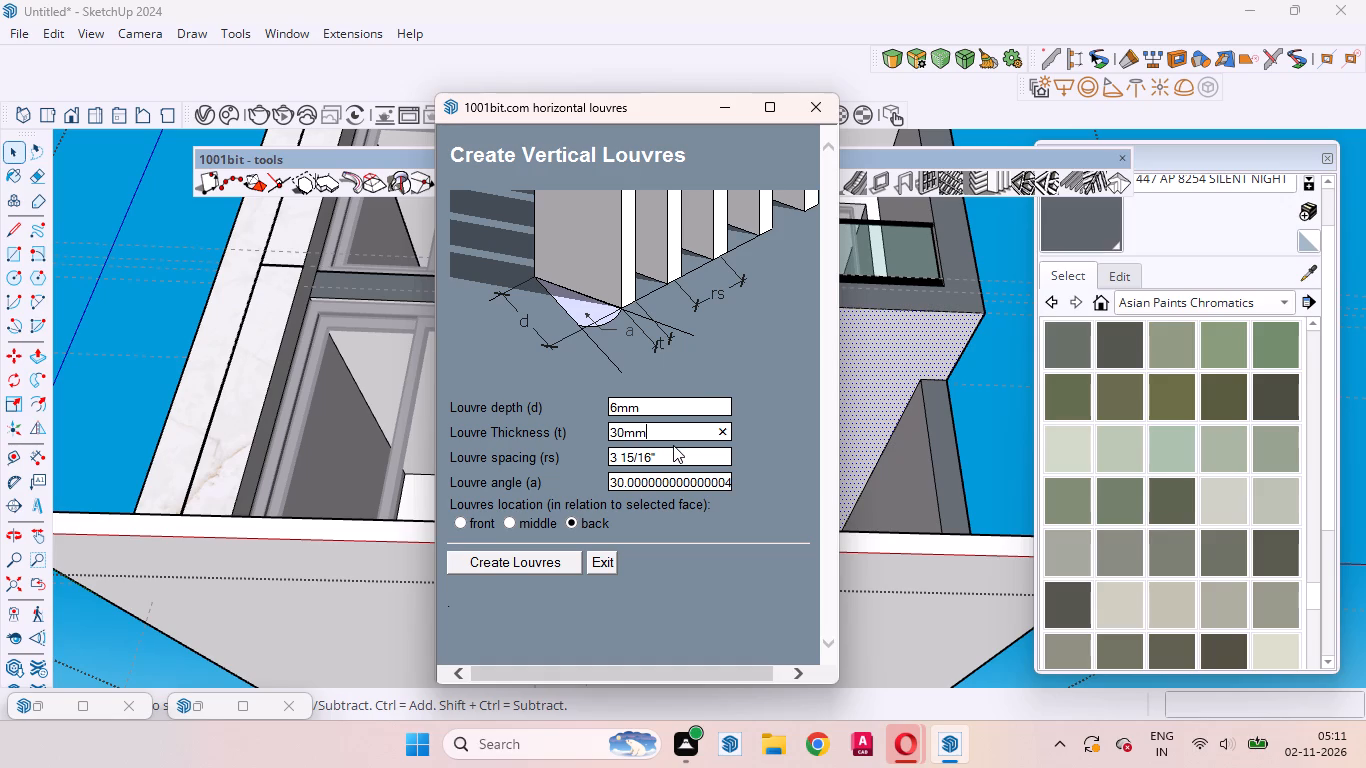
click(677, 455)
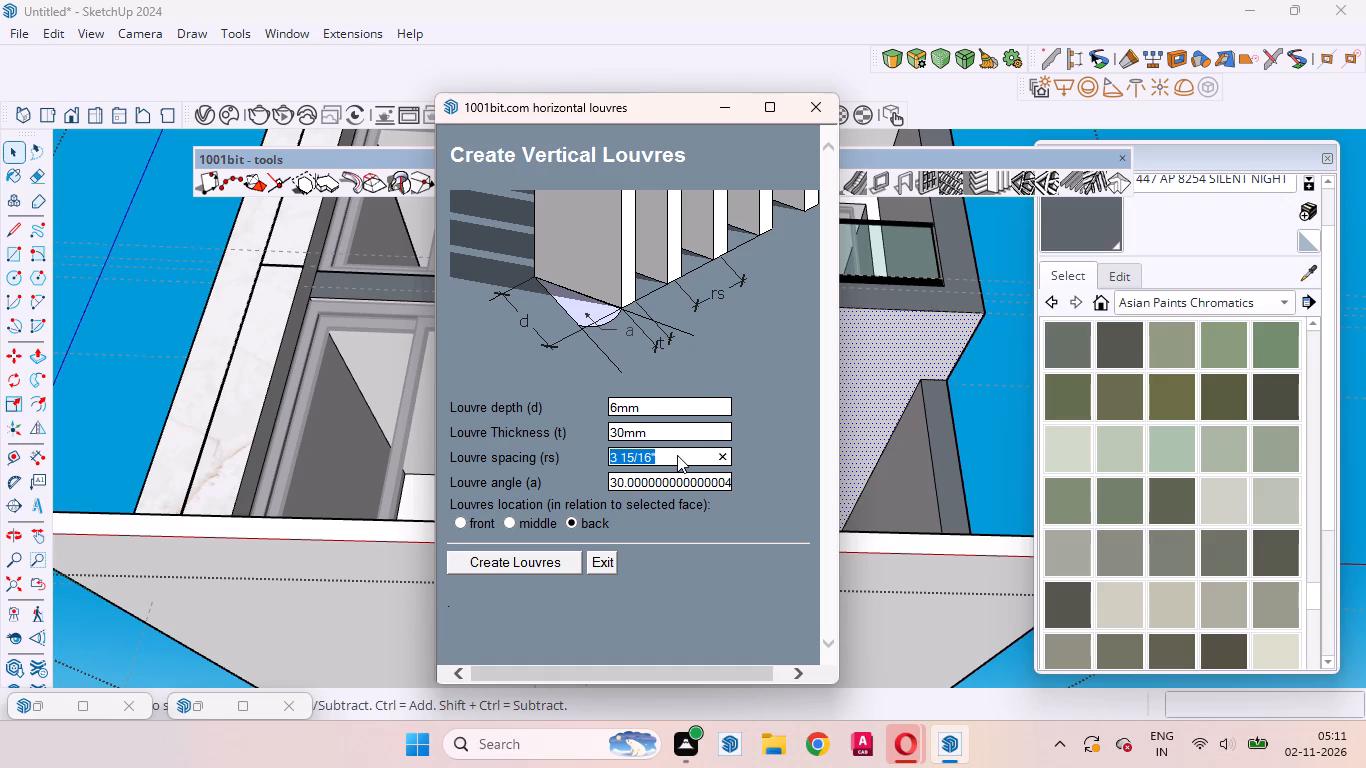
key(backslash)
key(BackSpace)
text(35mm)
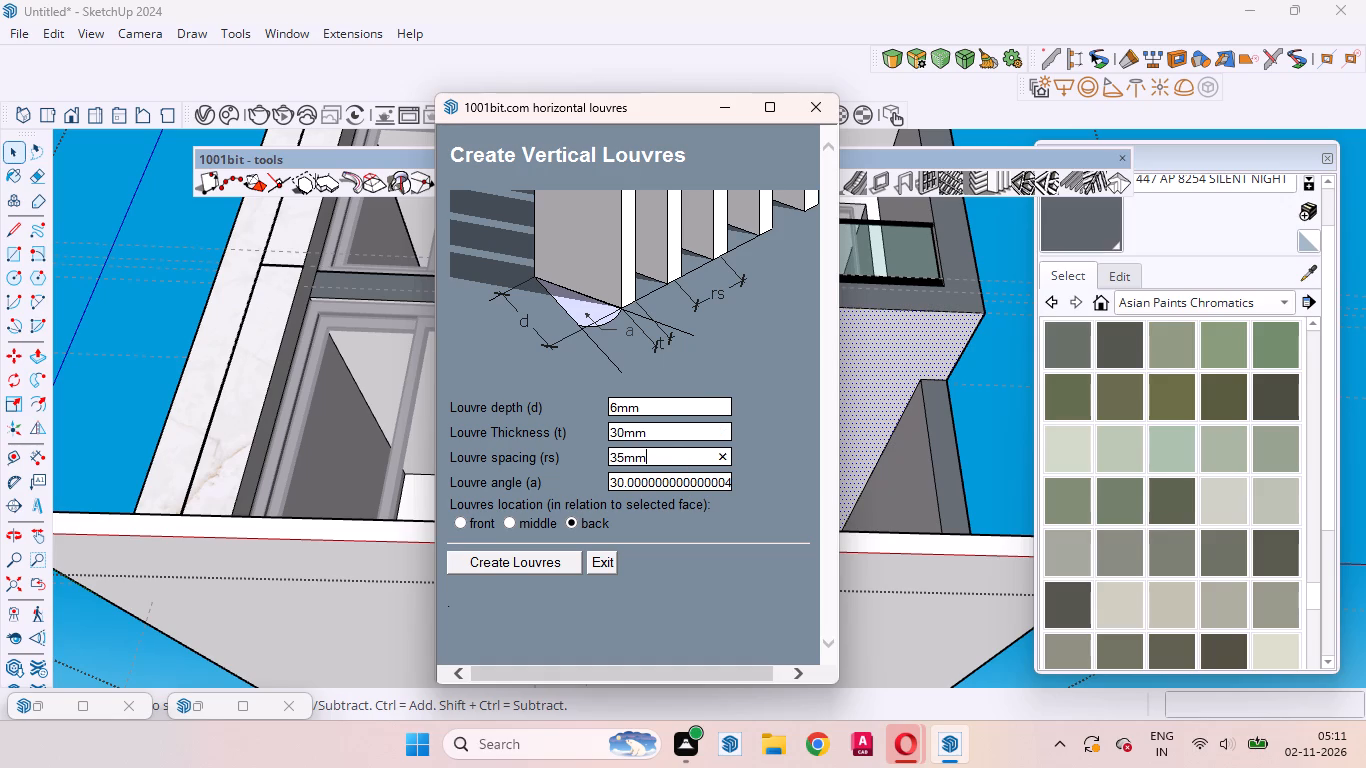
click(719, 472)
key(0)
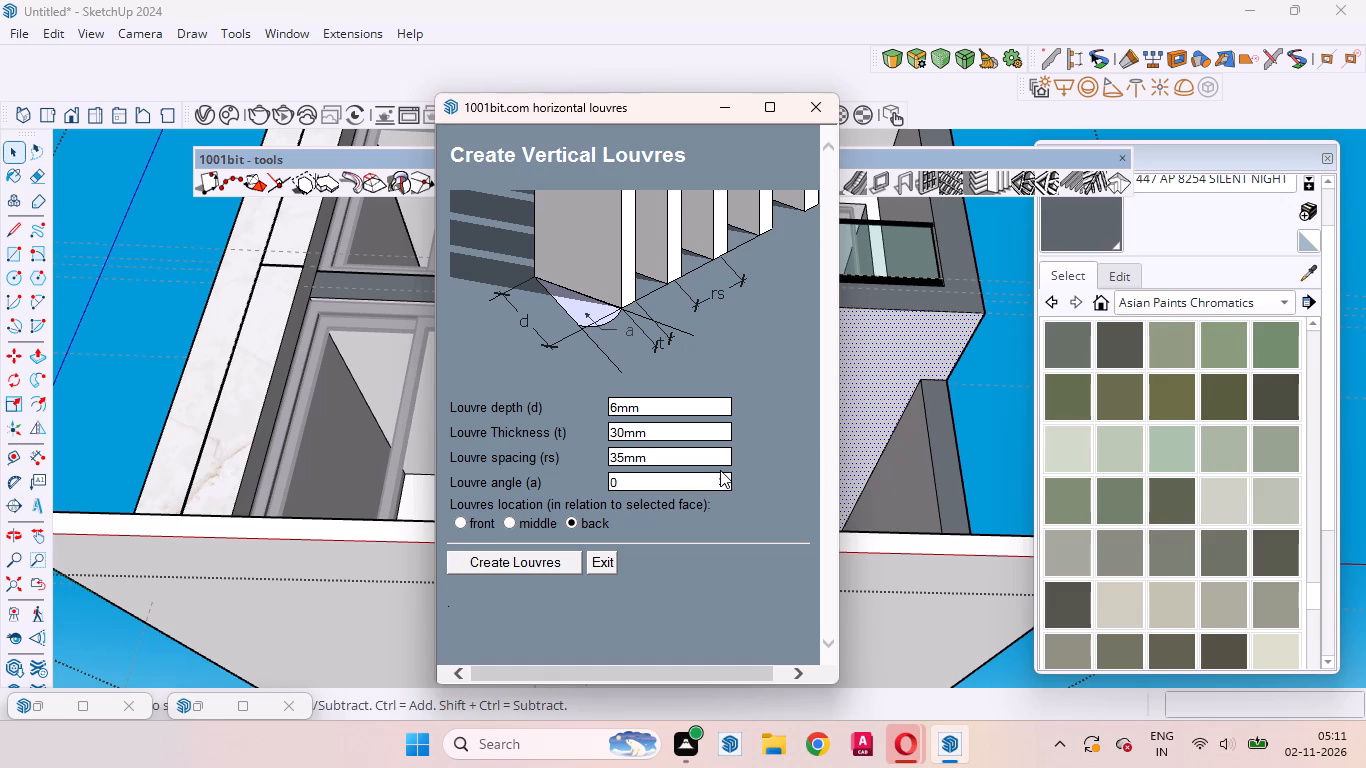
click(462, 518)
click(501, 558)
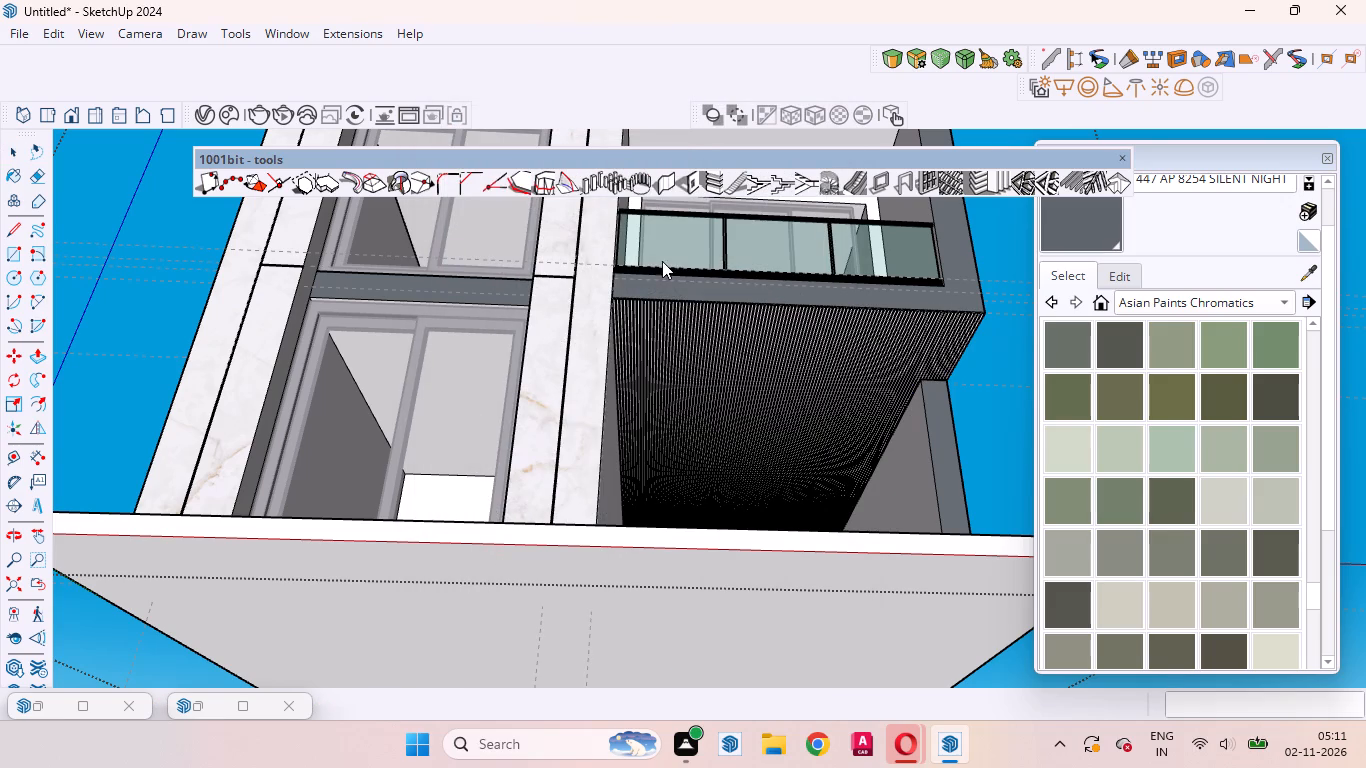
Examine the new vertical louvres on the balcony underside up close and against the whole facade.
scroll(662, 261, up, 16)
middle_drag(625, 379, 540, 421)
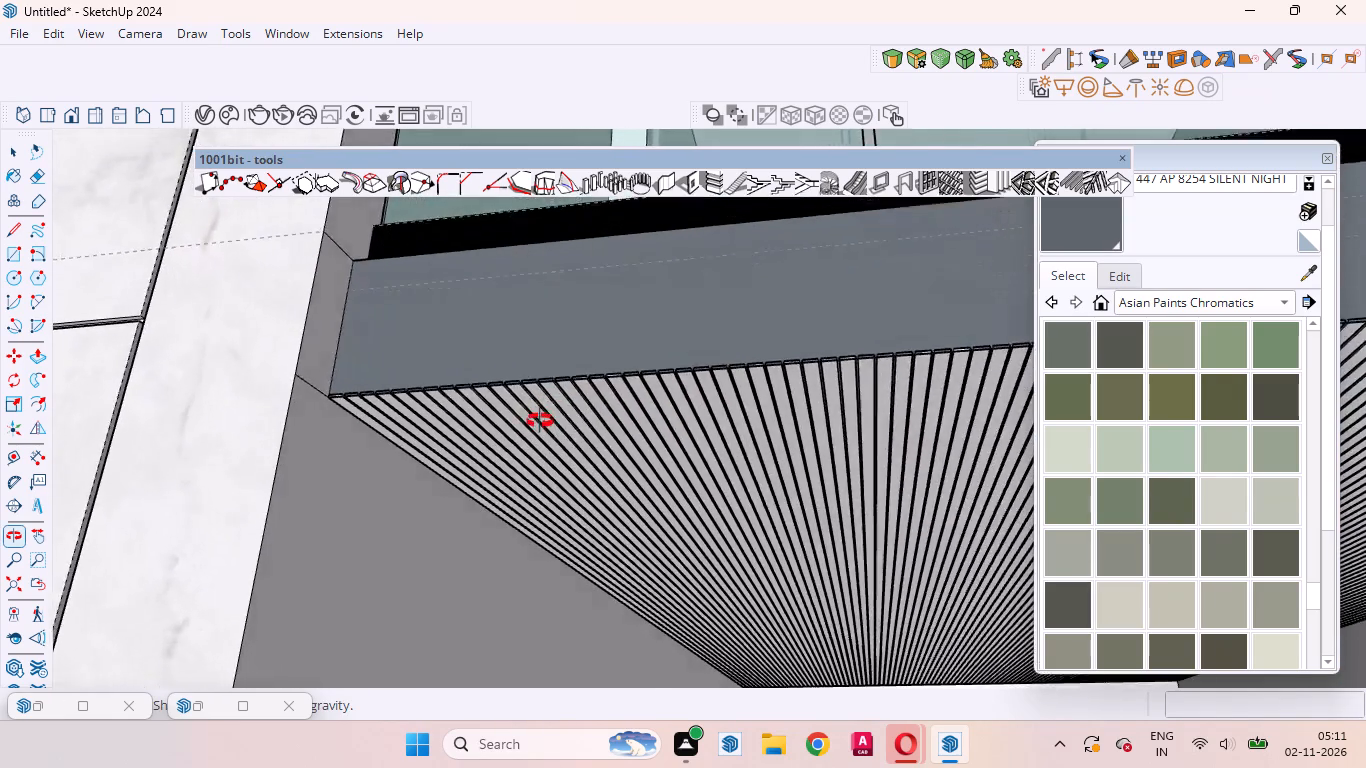
middle_drag(540, 421, 566, 276)
scroll(566, 277, down, 6)
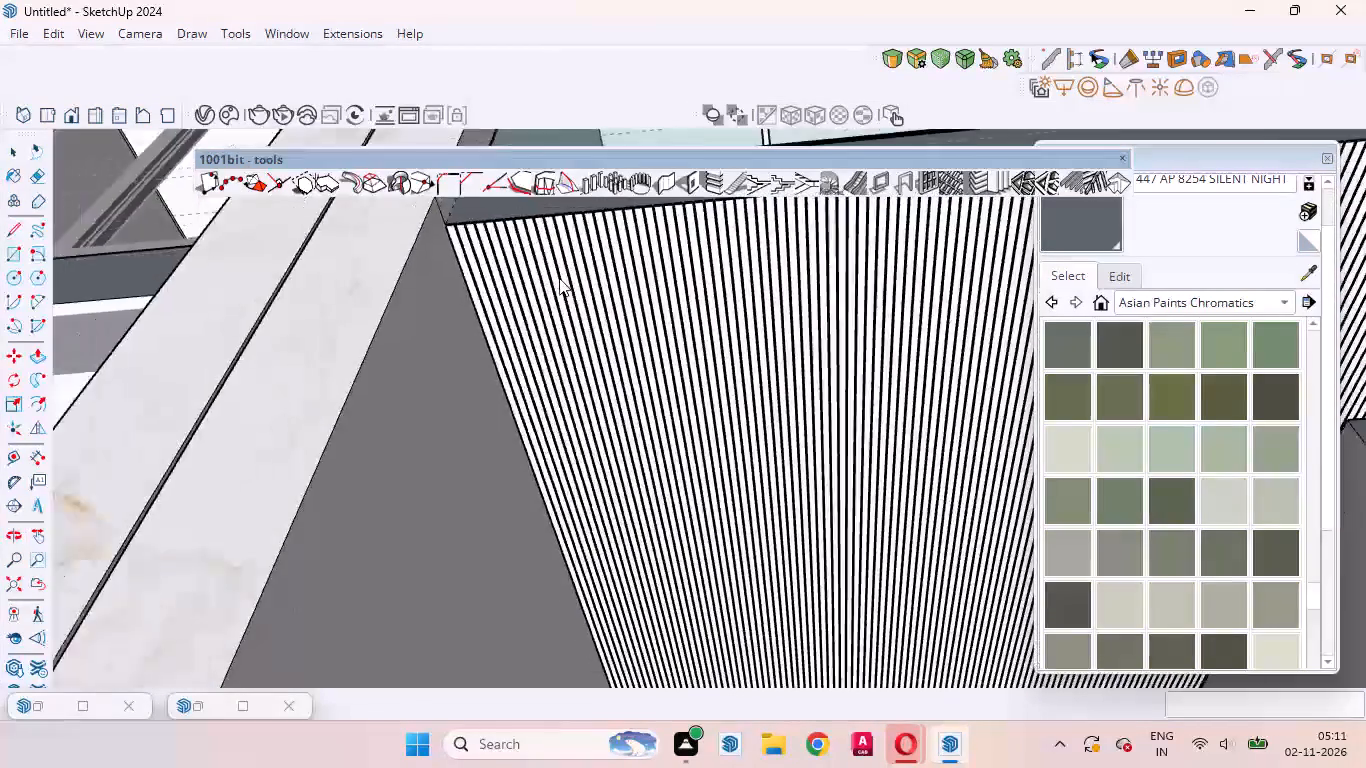
scroll(559, 278, down, 8)
middle_drag(594, 345, 632, 548)
scroll(593, 448, down, 12)
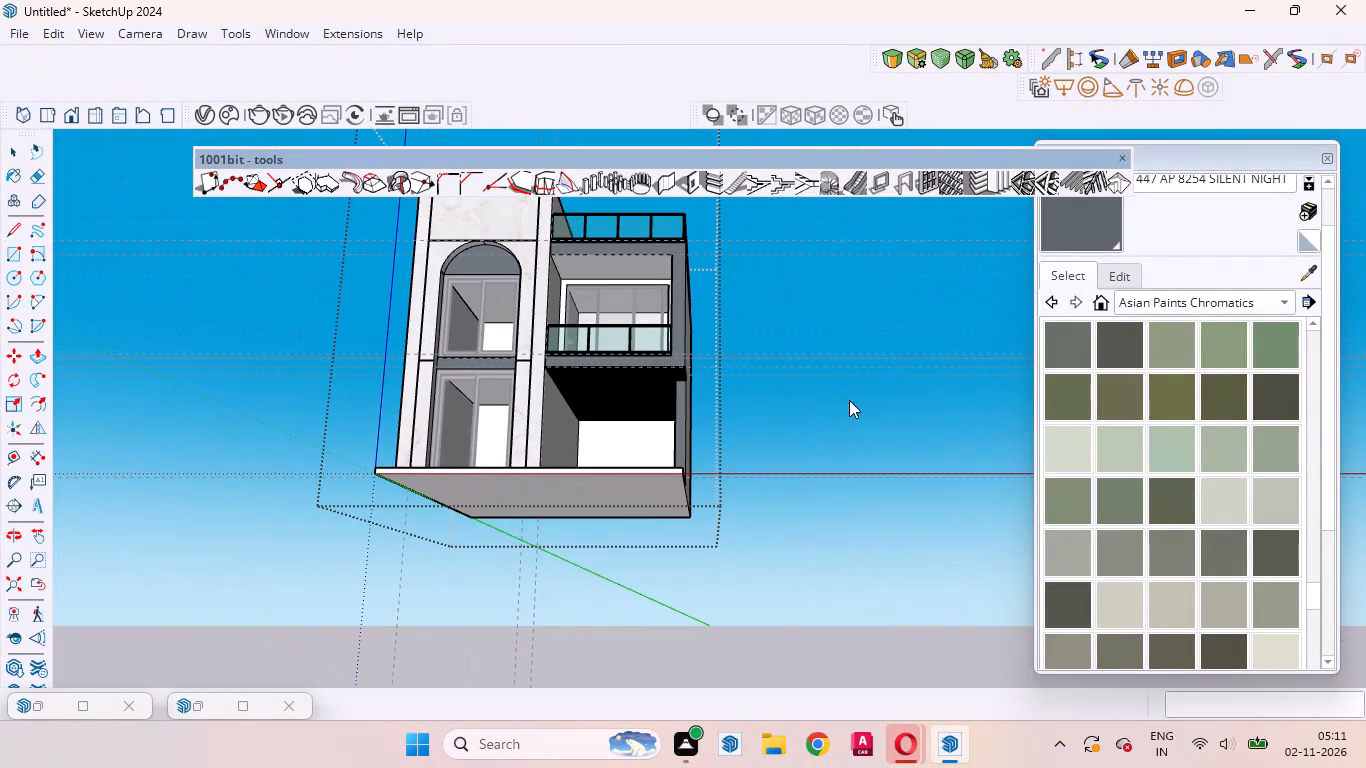
Paint the balcony-underside louvres with Wood Cherry Original from the Wood materials.
click(1281, 308)
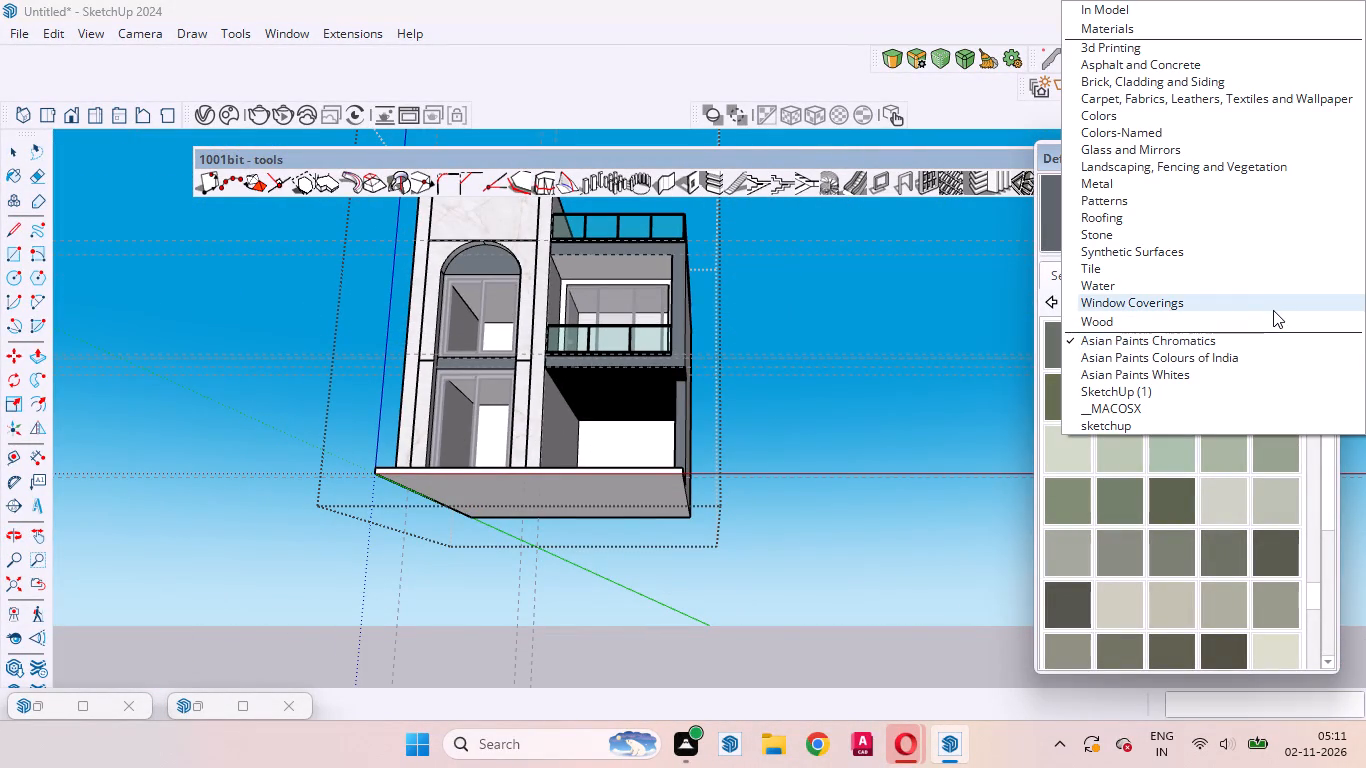
click(1140, 315)
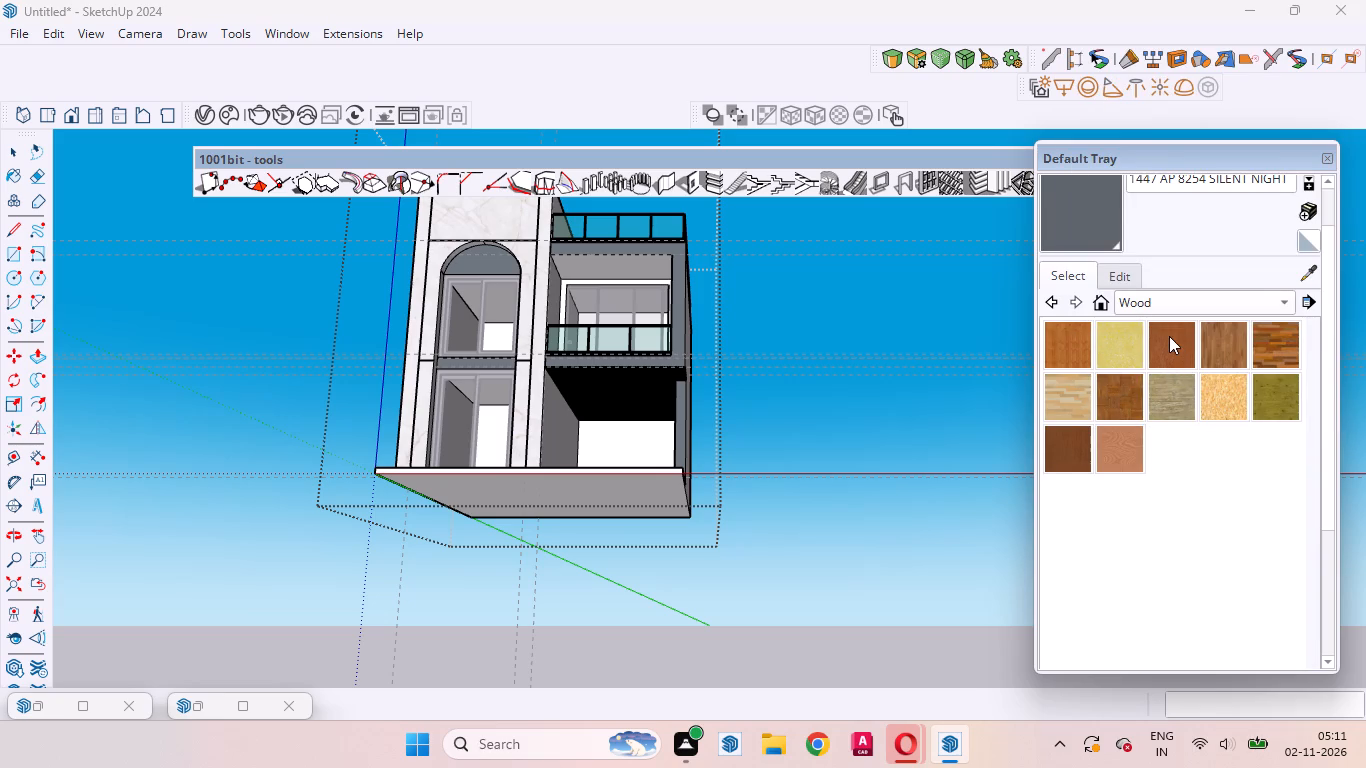
click(1169, 336)
scroll(641, 325, up, 8)
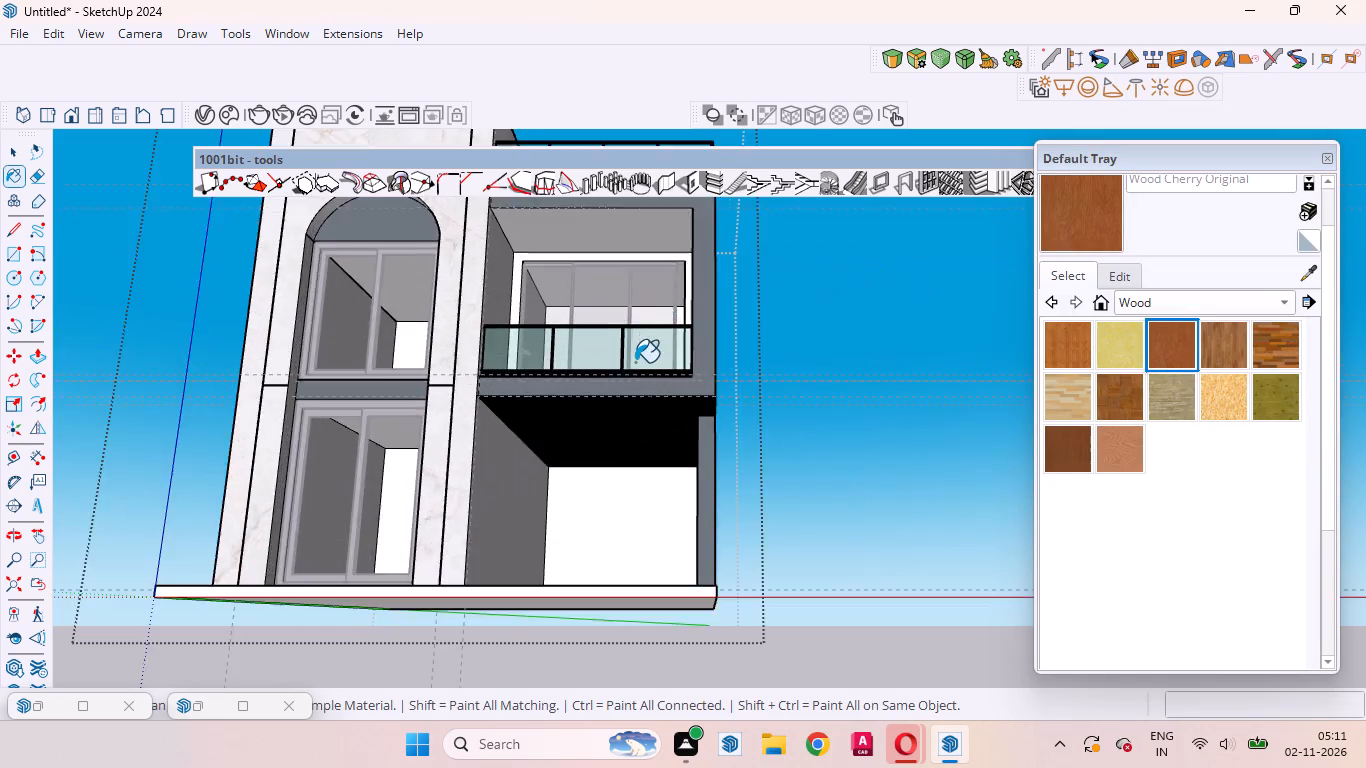
scroll(635, 362, up, 3)
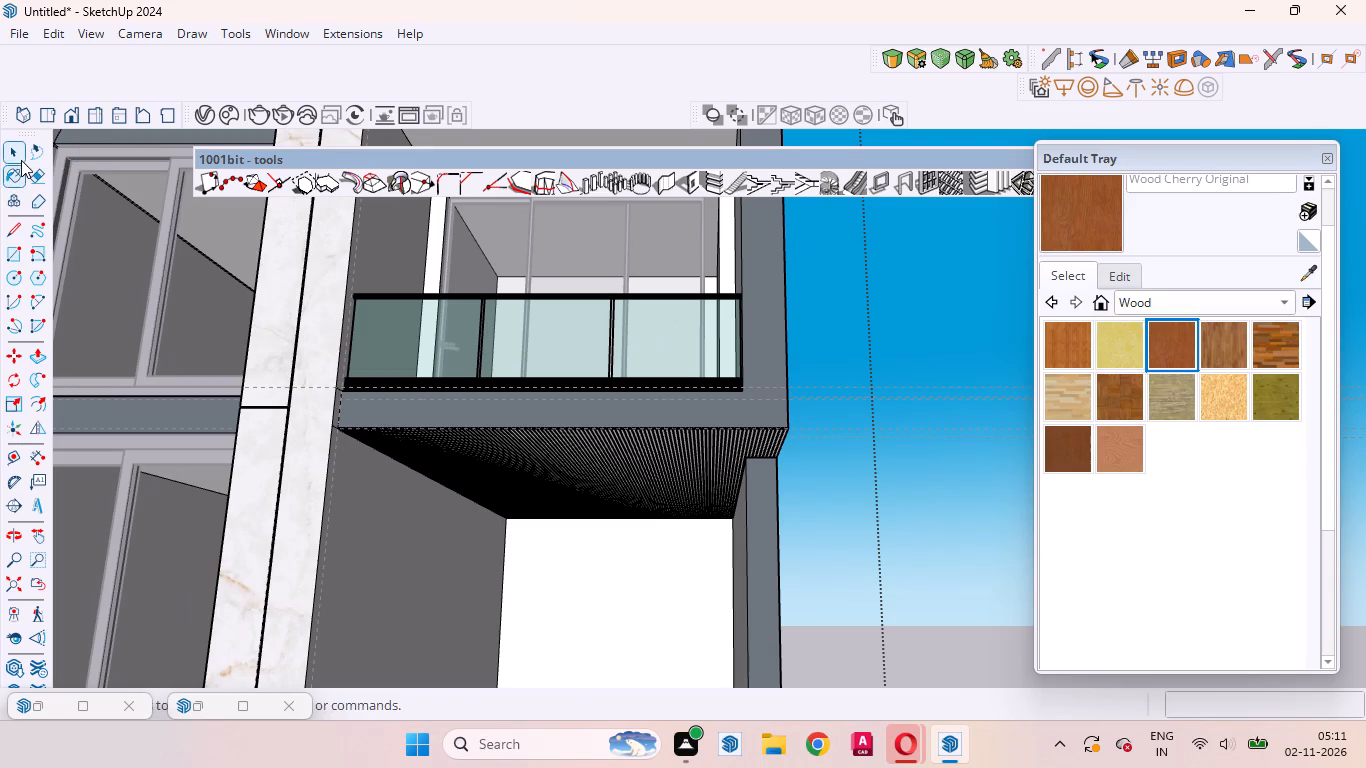
click(21, 160)
scroll(447, 422, up, 3)
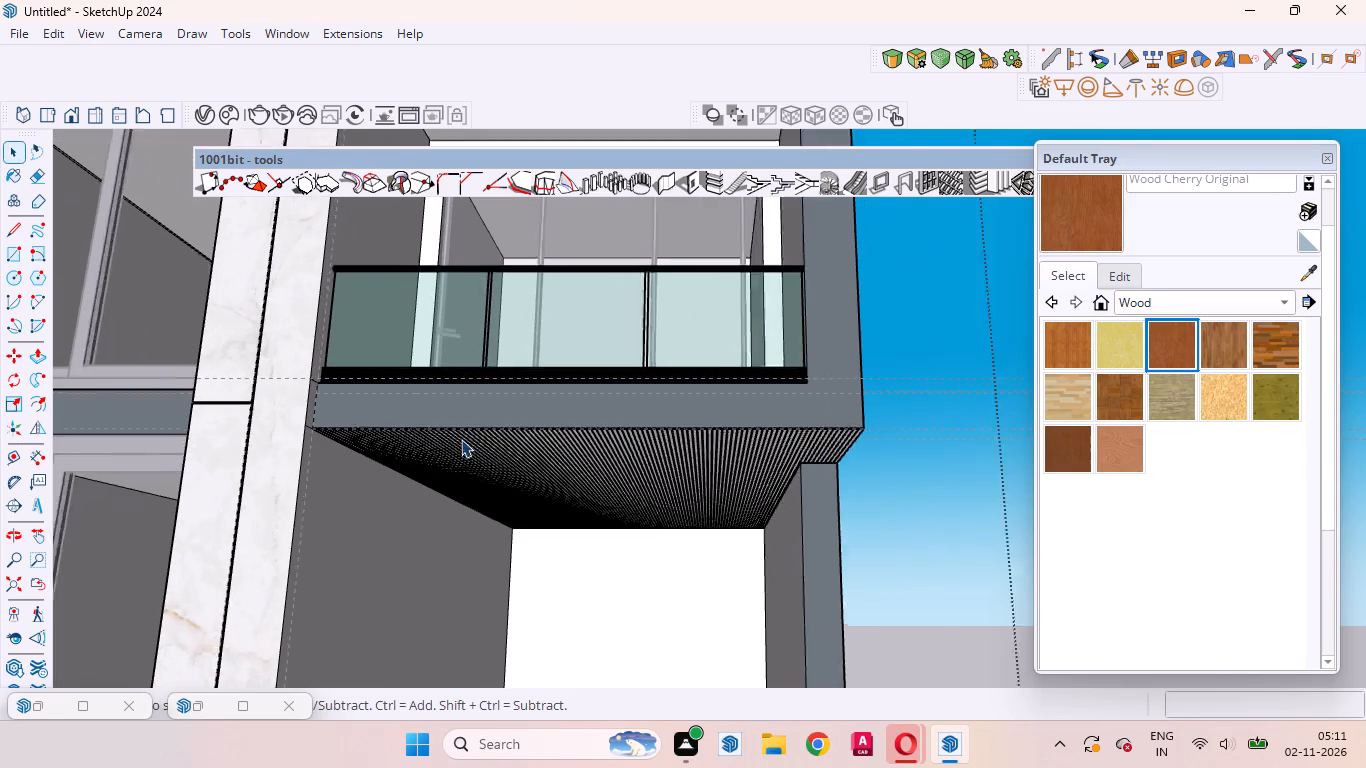
scroll(461, 439, up, 1)
click(480, 461)
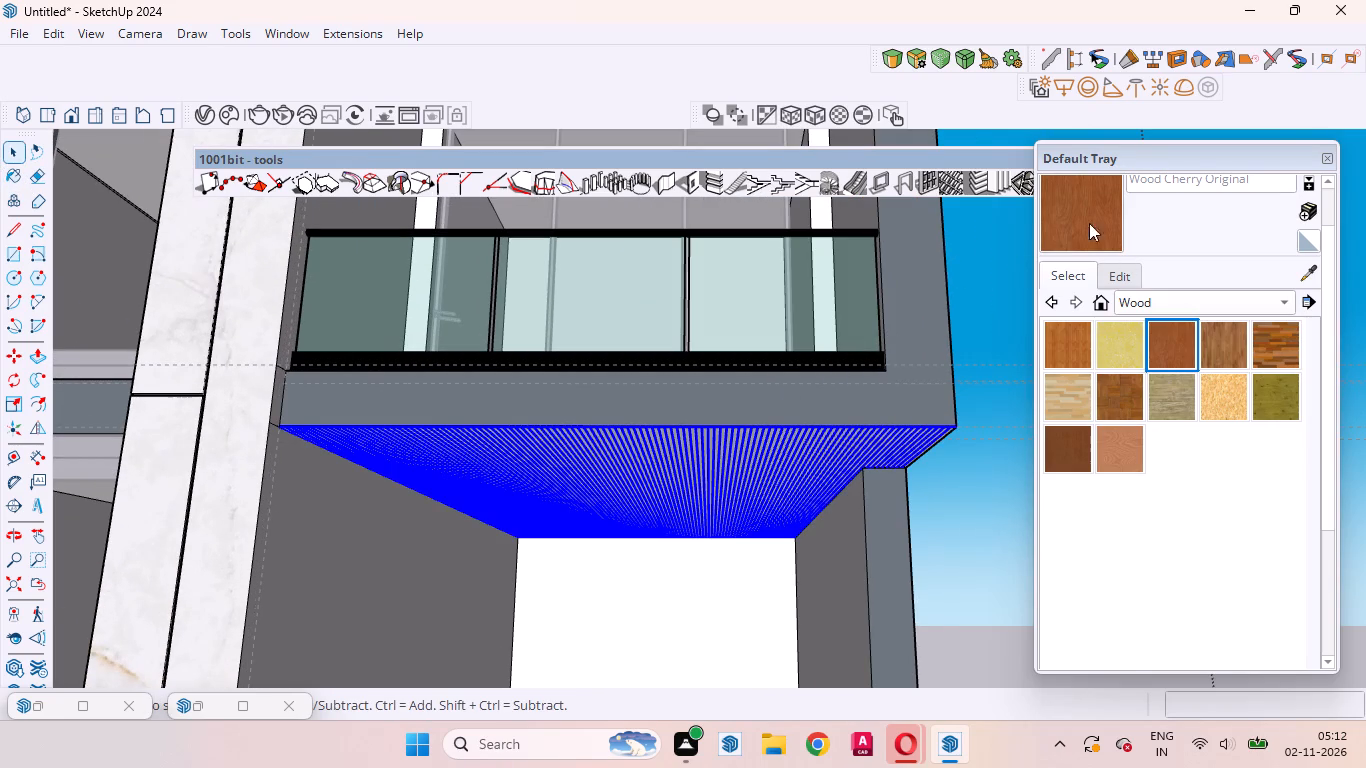
click(1066, 208)
click(616, 466)
scroll(587, 463, up, 13)
middle_drag(612, 468, 588, 224)
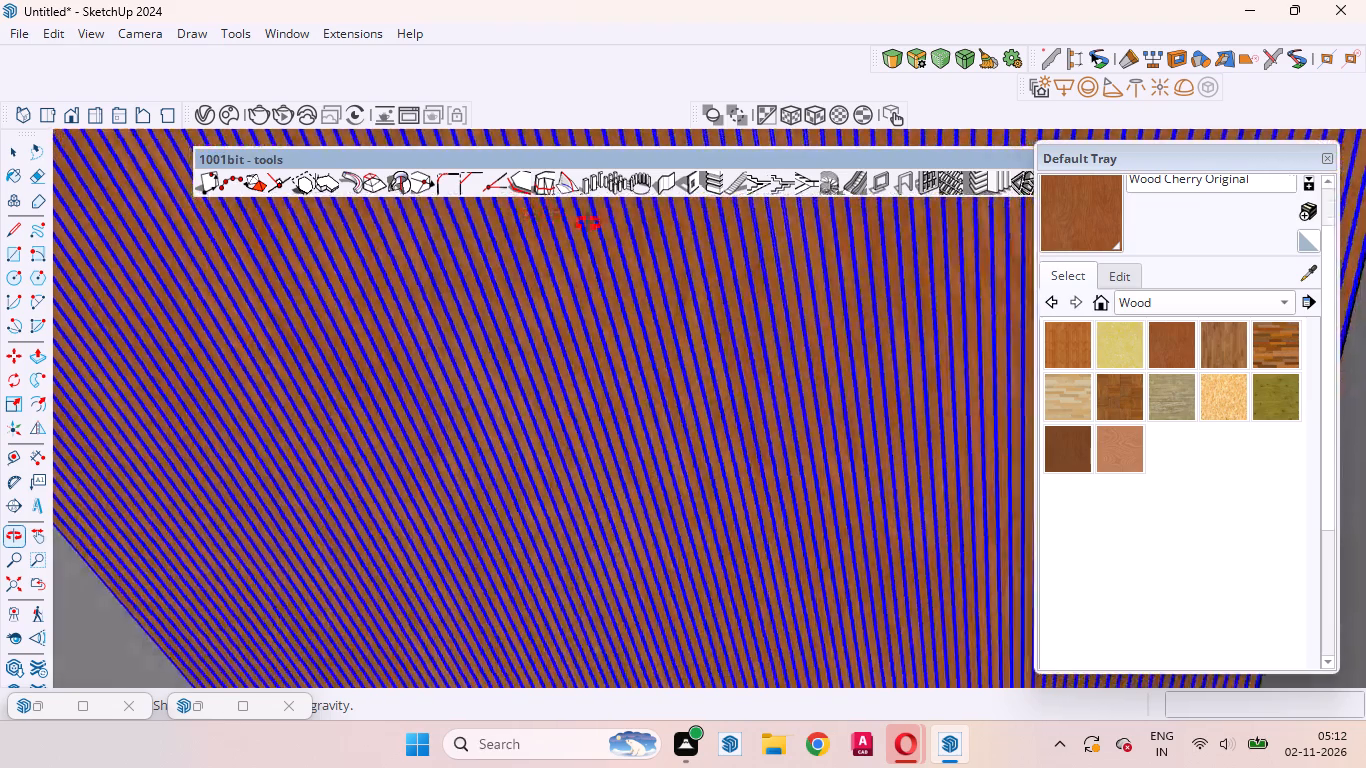
middle_drag(588, 224, 669, 454)
scroll(604, 461, down, 20)
scroll(604, 461, down, 7)
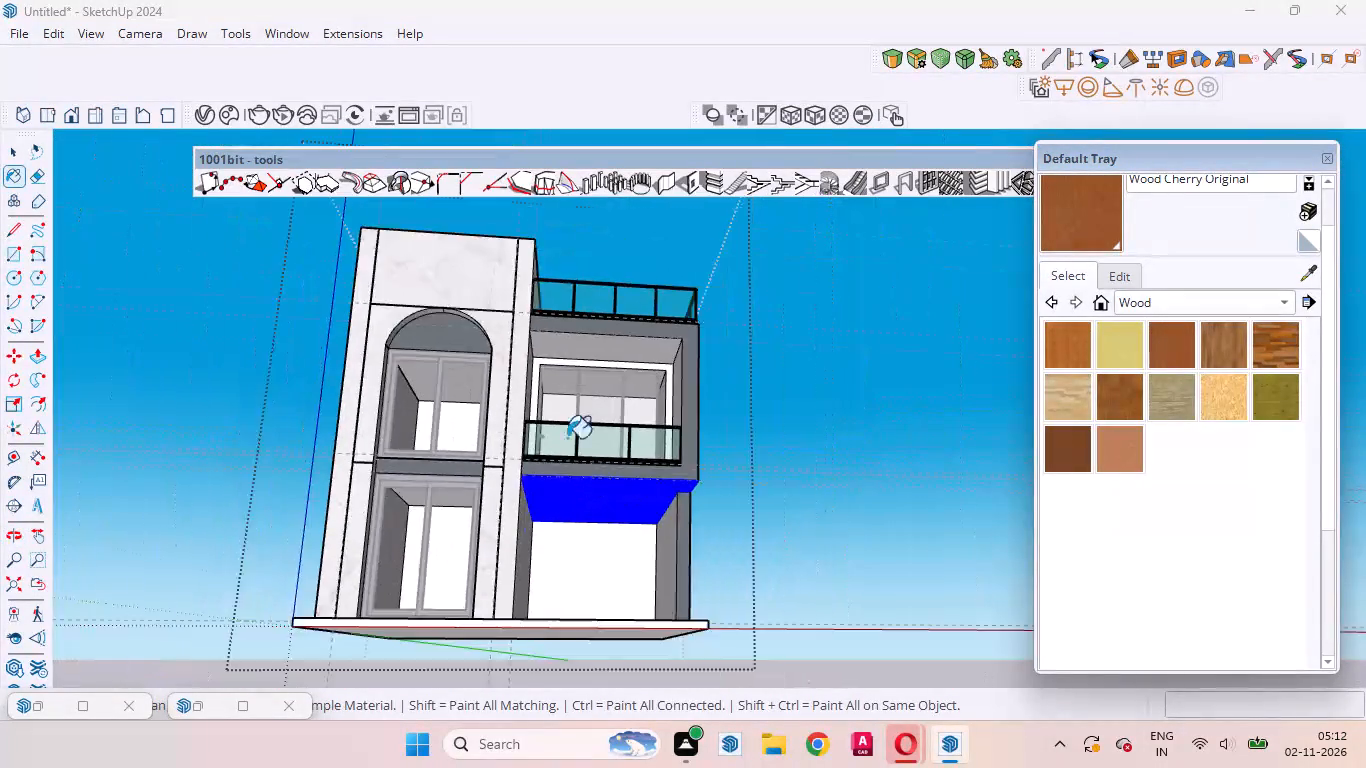
Create vertical louvres on the ceiling face above the upper balcony with depth 1/4", thickness 1 3/16", spacing 1 3/8", angle 0 and location front.
click(11, 150)
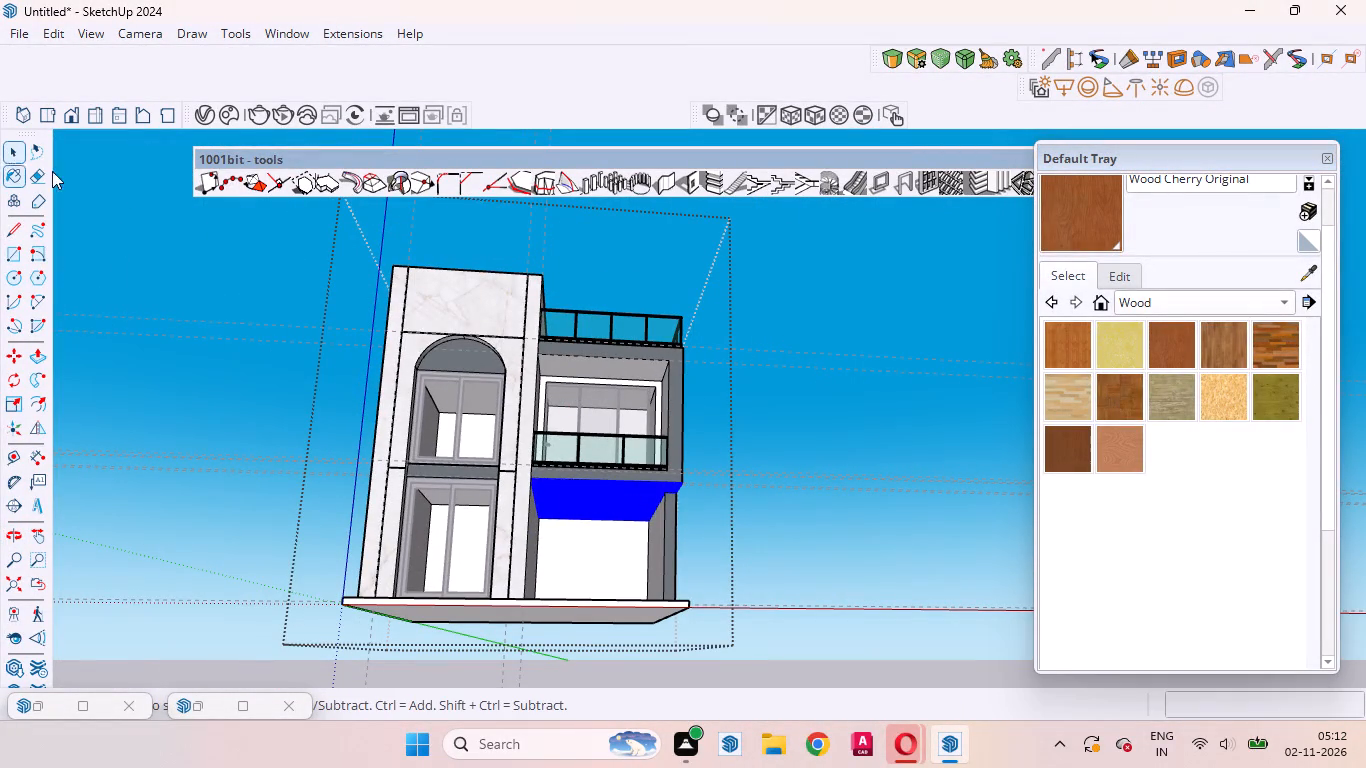
scroll(607, 403, up, 1)
click(584, 390)
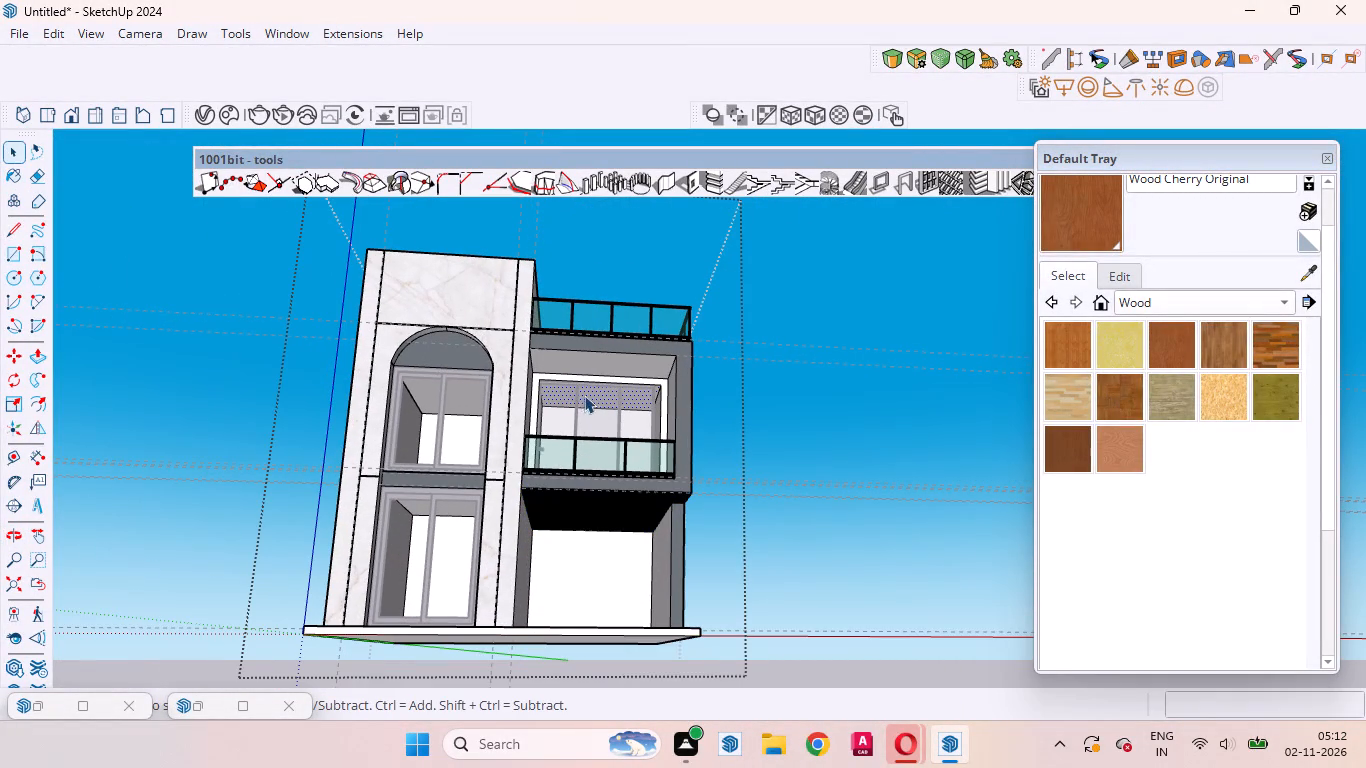
click(584, 396)
scroll(711, 404, up, 4)
click(719, 420)
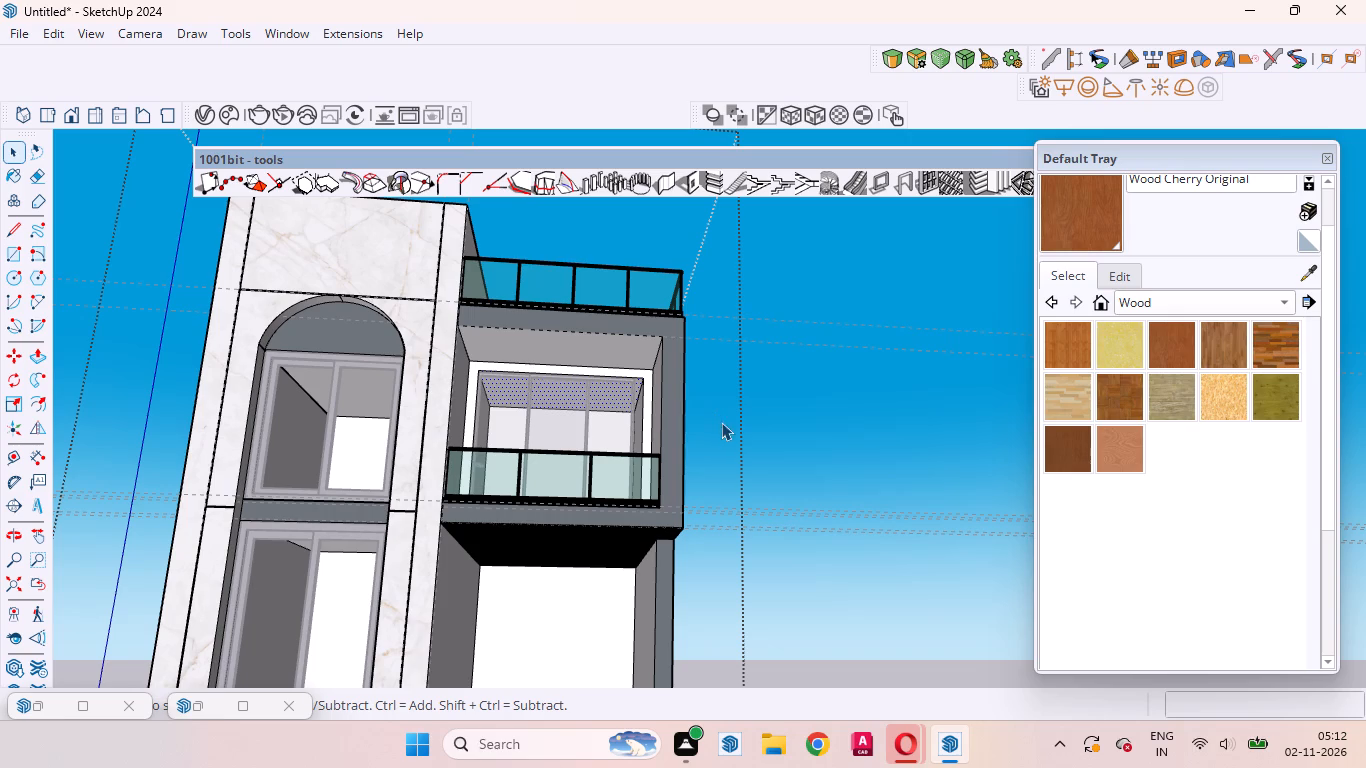
click(539, 354)
scroll(537, 356, up, 2)
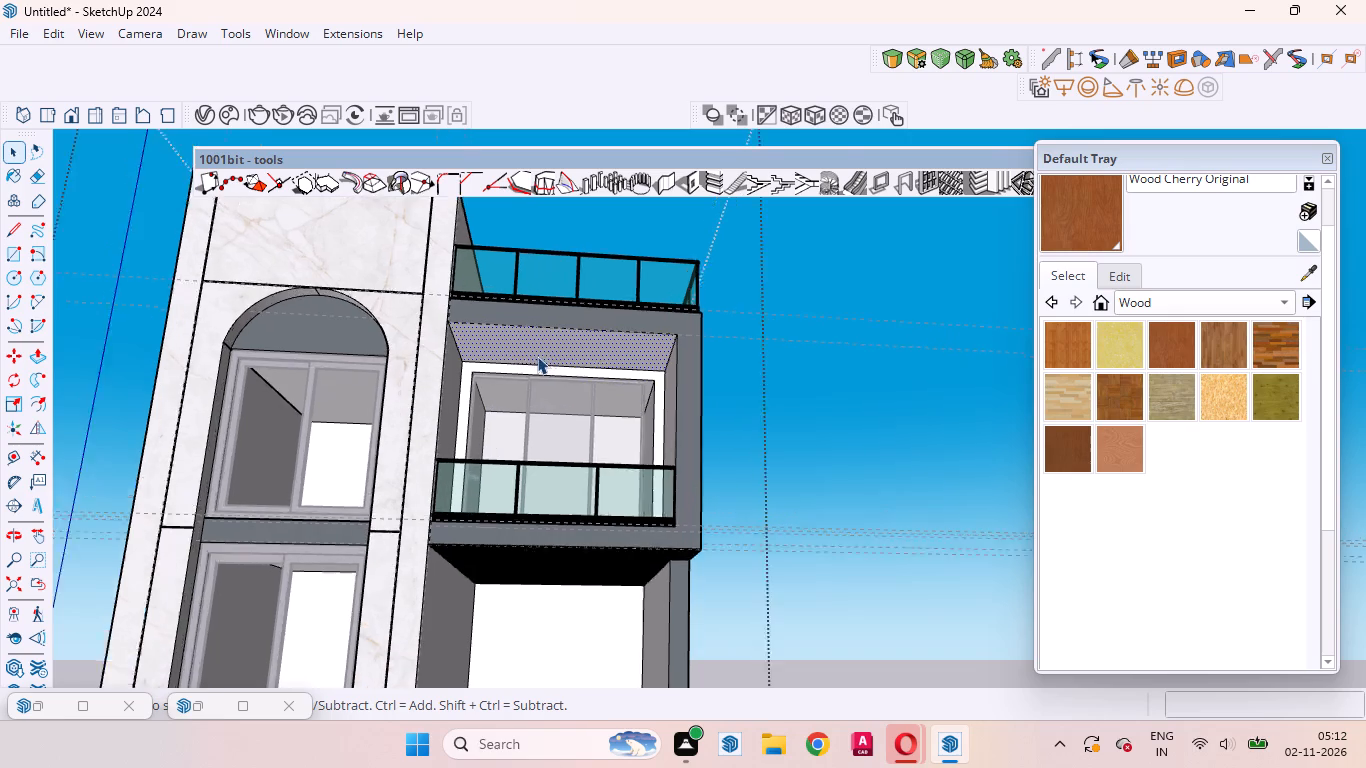
scroll(537, 356, up, 3)
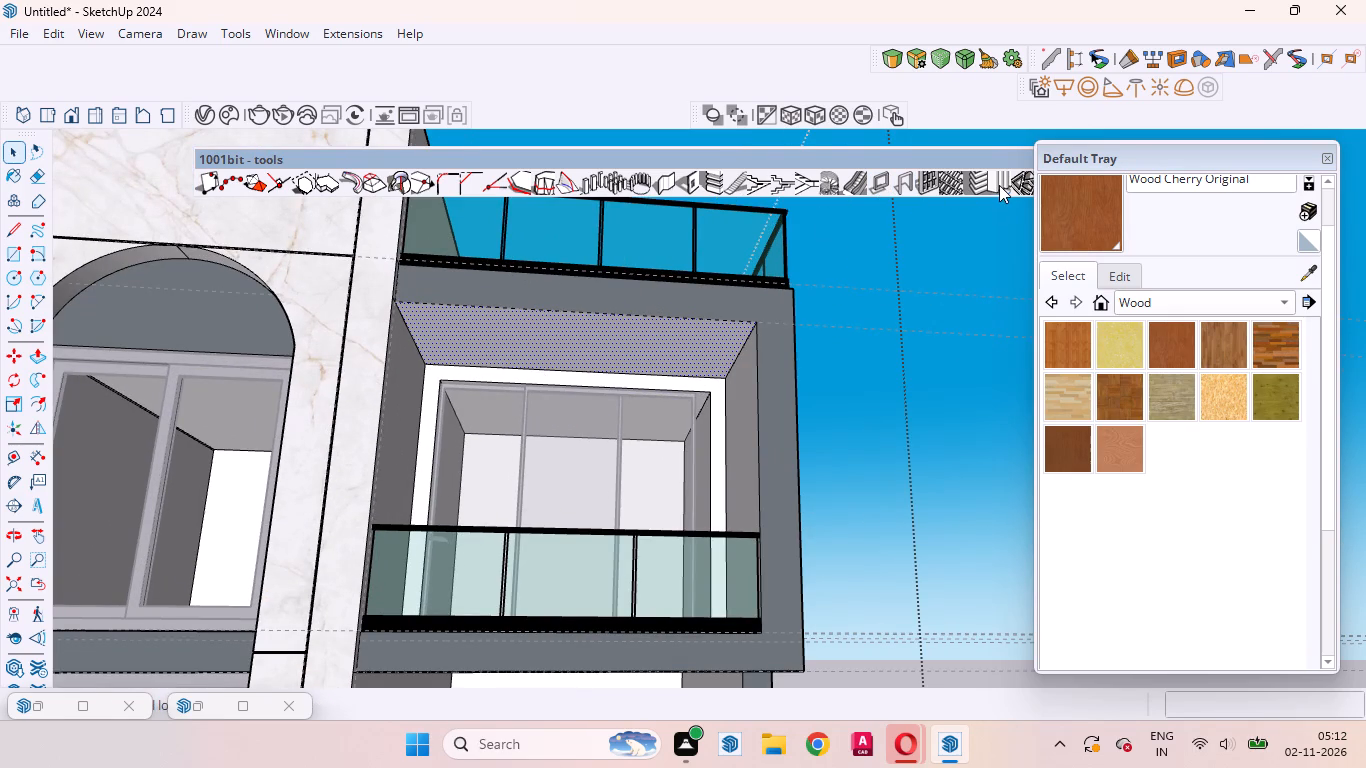
click(999, 184)
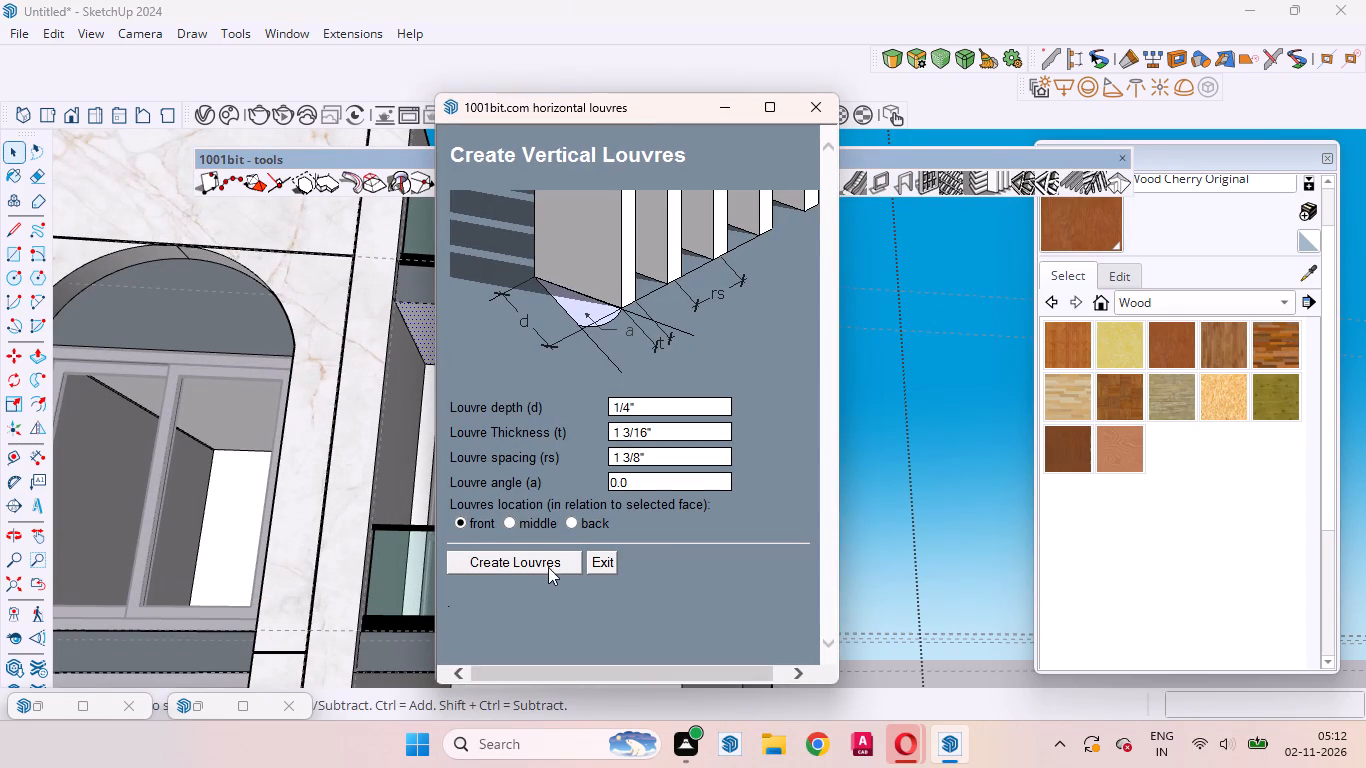
click(560, 578)
click(539, 558)
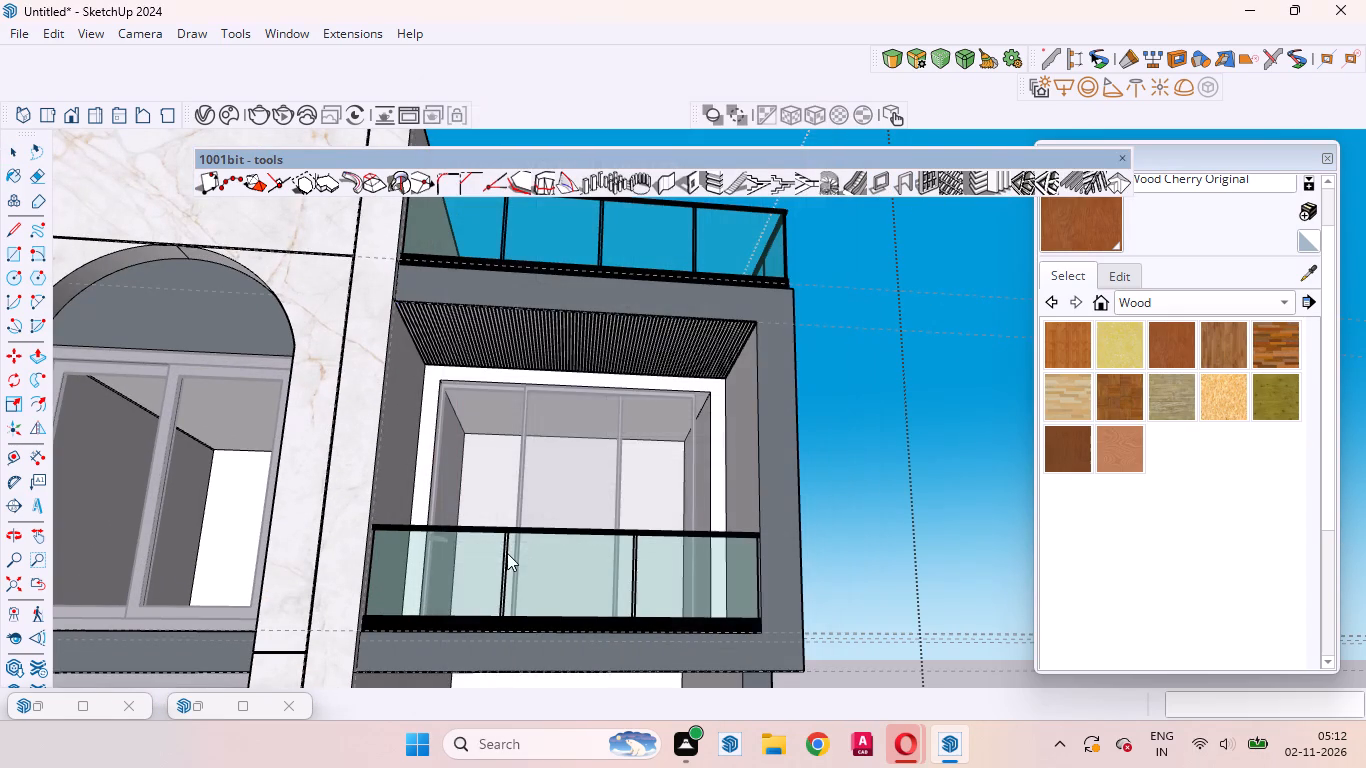
Paint the louvres on the upper balcony ceiling with Wood Cherry Original.
click(1065, 220)
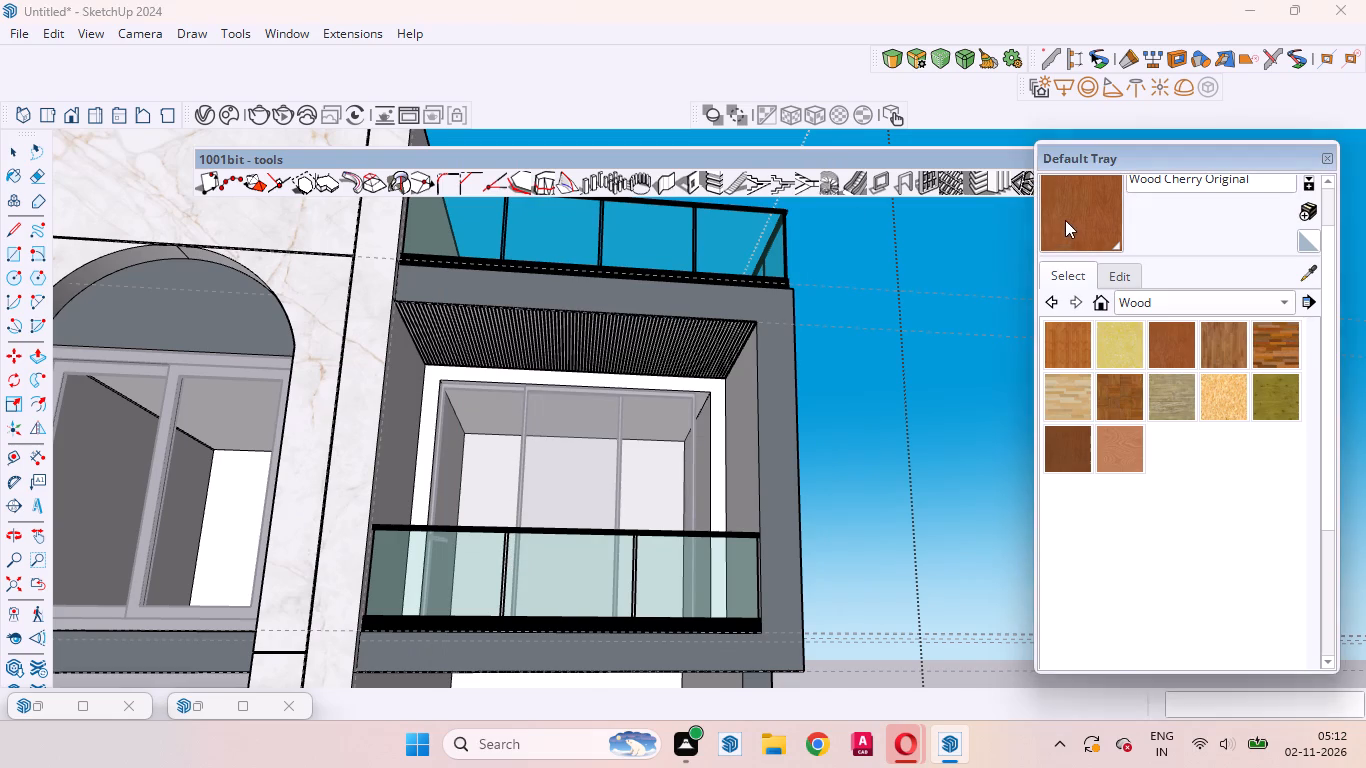
scroll(558, 343, up, 15)
click(504, 298)
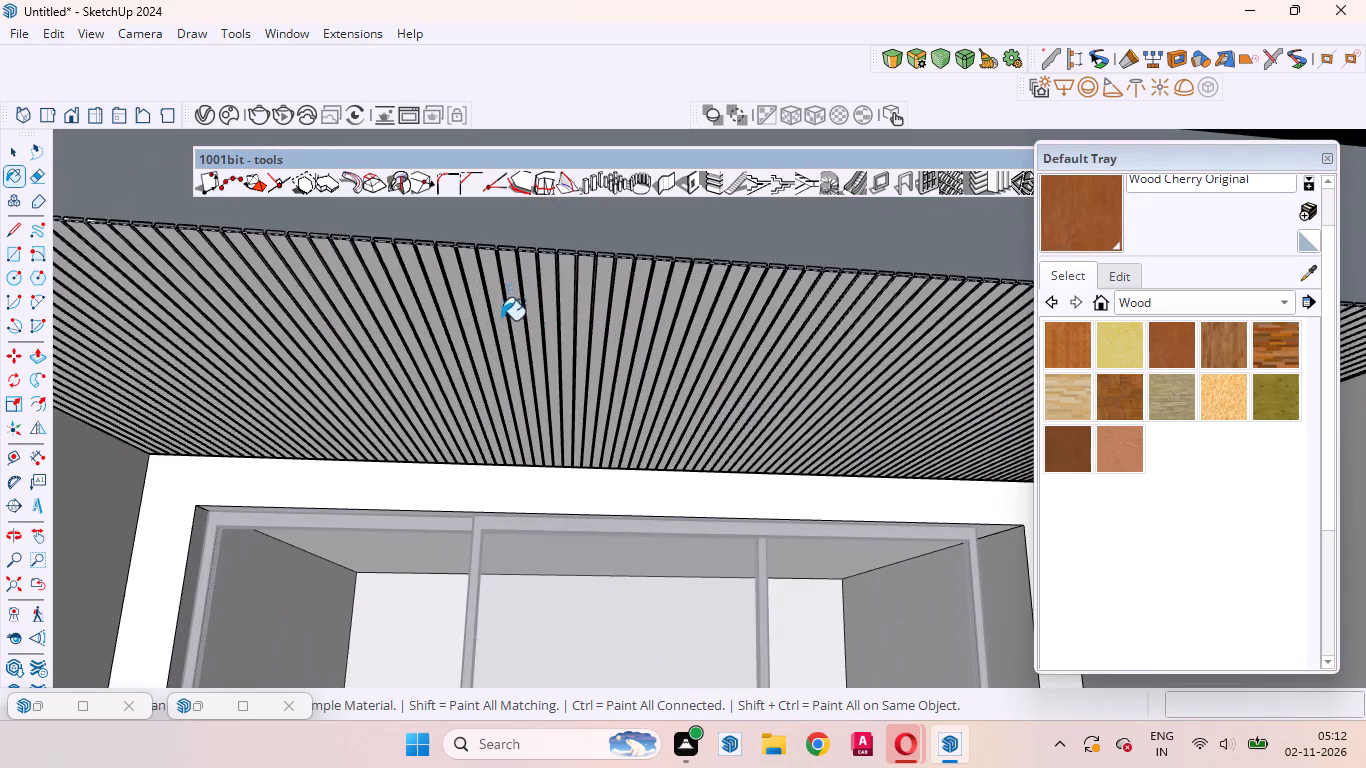
Examine the cherry-wood louvres on the upper balcony ceiling up close and from below.
scroll(502, 336, up, 1)
middle_drag(502, 336, 413, 207)
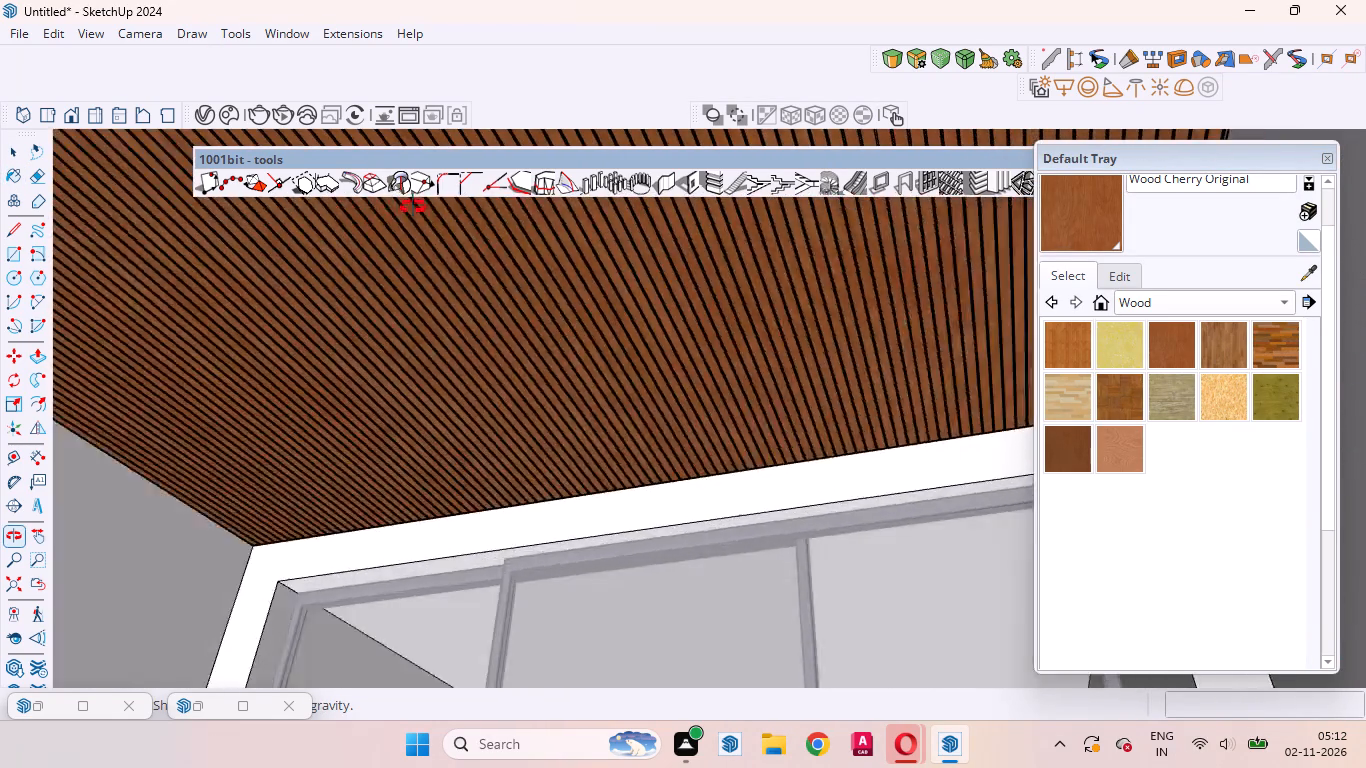
middle_drag(413, 207, 436, 207)
scroll(439, 256, down, 8)
middle_drag(494, 338, 537, 325)
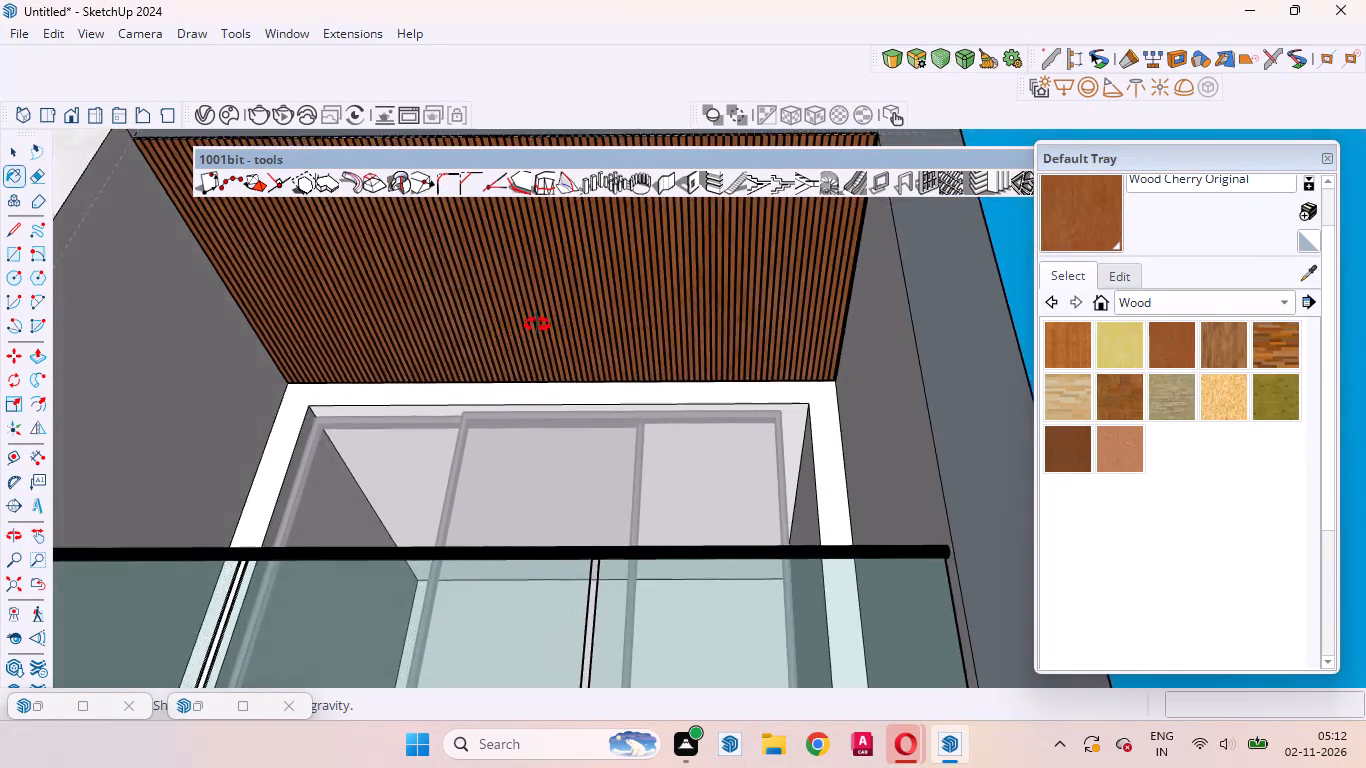
middle_drag(537, 325, 421, 270)
scroll(317, 285, up, 8)
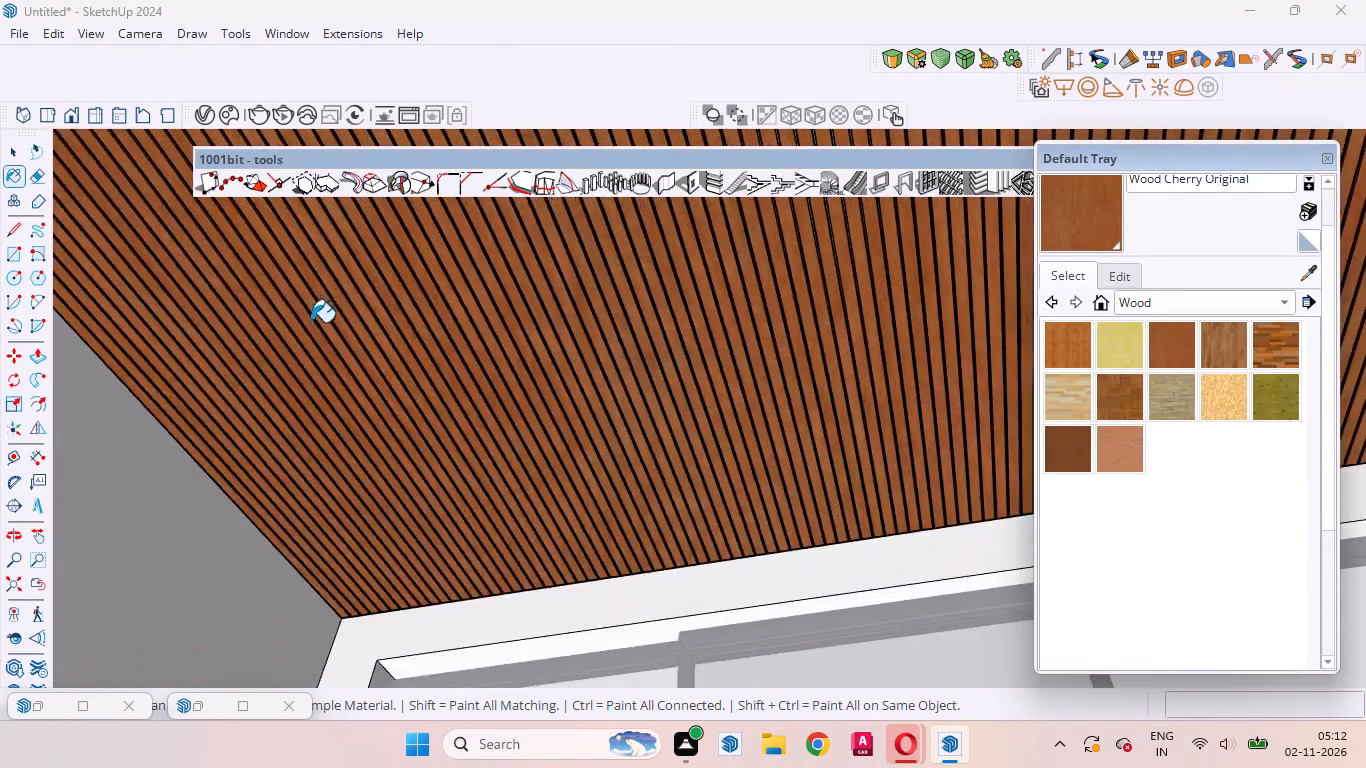
scroll(311, 322, up, 10)
middle_drag(345, 393, 519, 181)
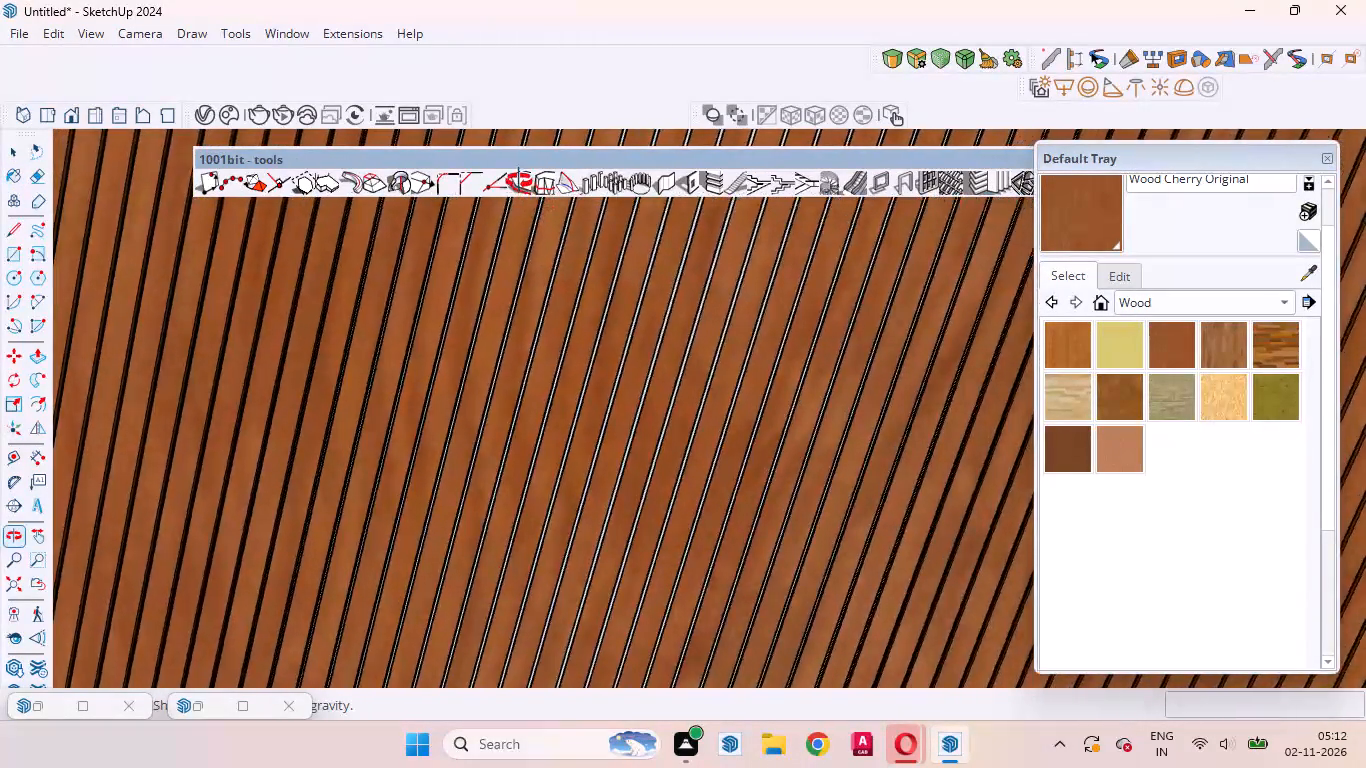
middle_drag(519, 181, 442, 298)
scroll(439, 297, down, 16)
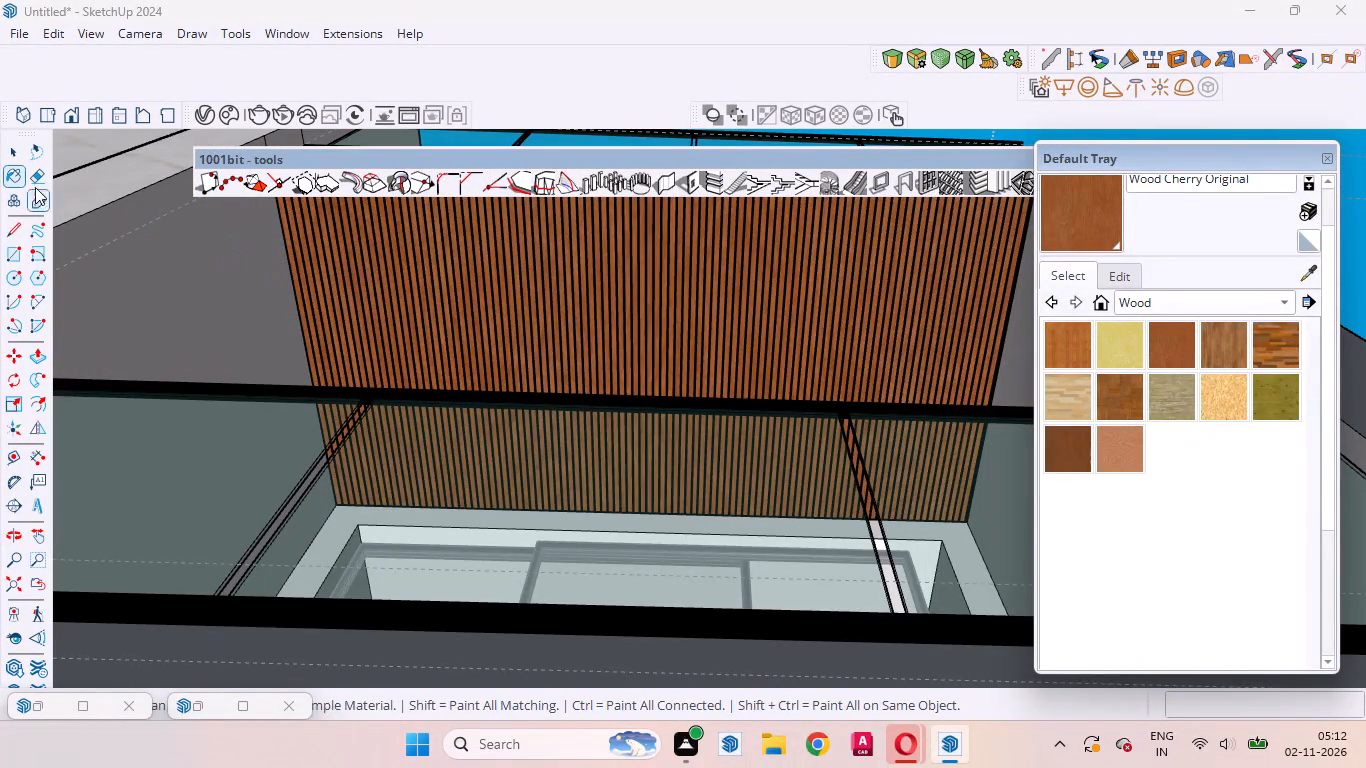
Examine the whole house from below, from the front and from above, including the corner of the upper balcony.
click(8, 143)
scroll(568, 358, down, 14)
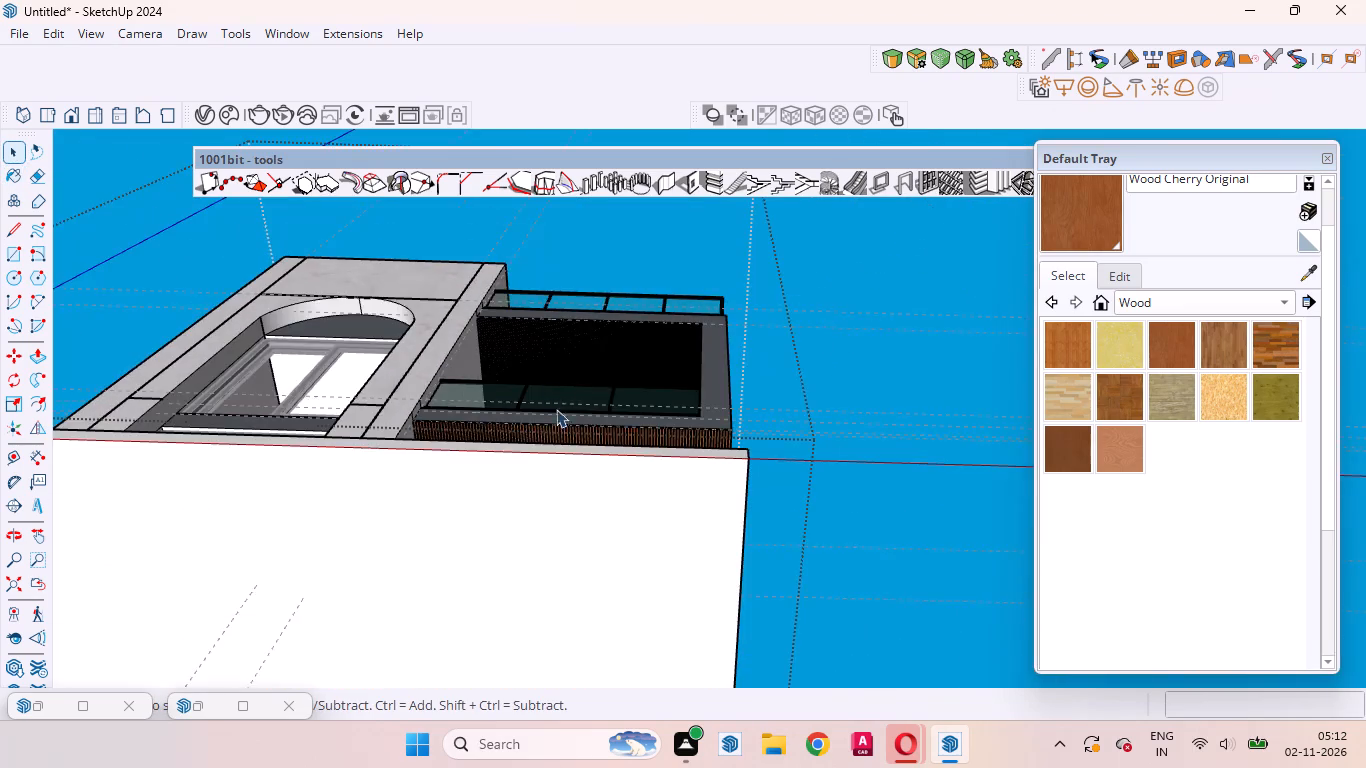
middle_drag(557, 419, 566, 736)
scroll(618, 638, up, 1)
scroll(790, 525, down, 6)
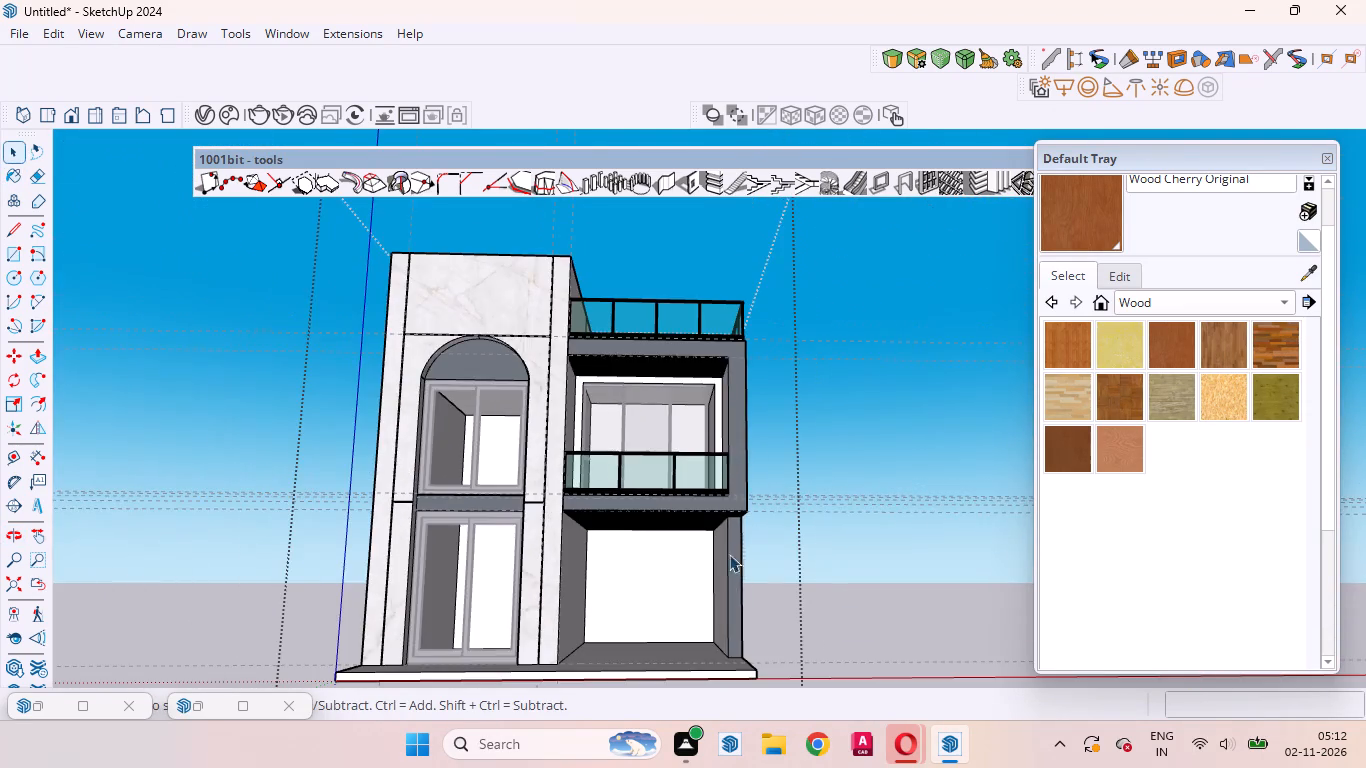
middle_drag(729, 572, 648, 722)
click(815, 580)
scroll(750, 491, up, 12)
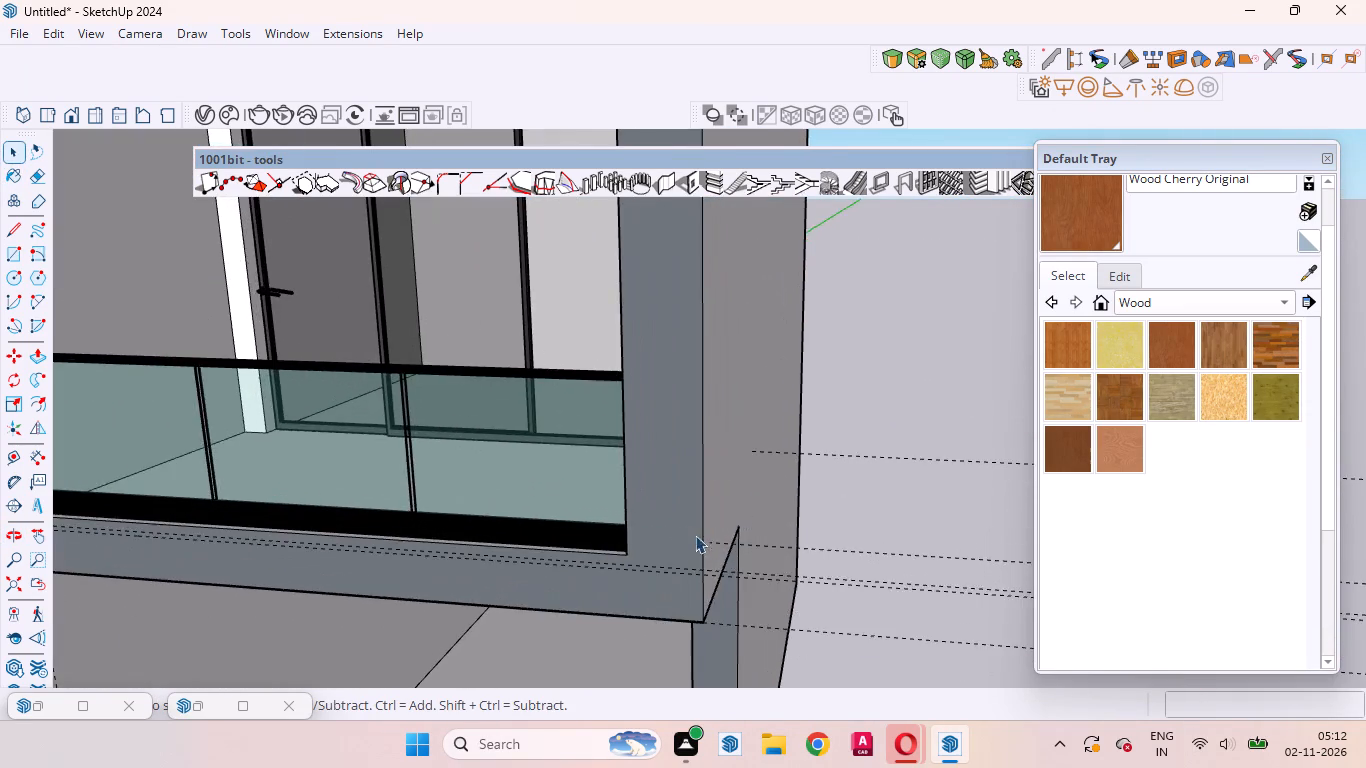
middle_drag(690, 544, 667, 634)
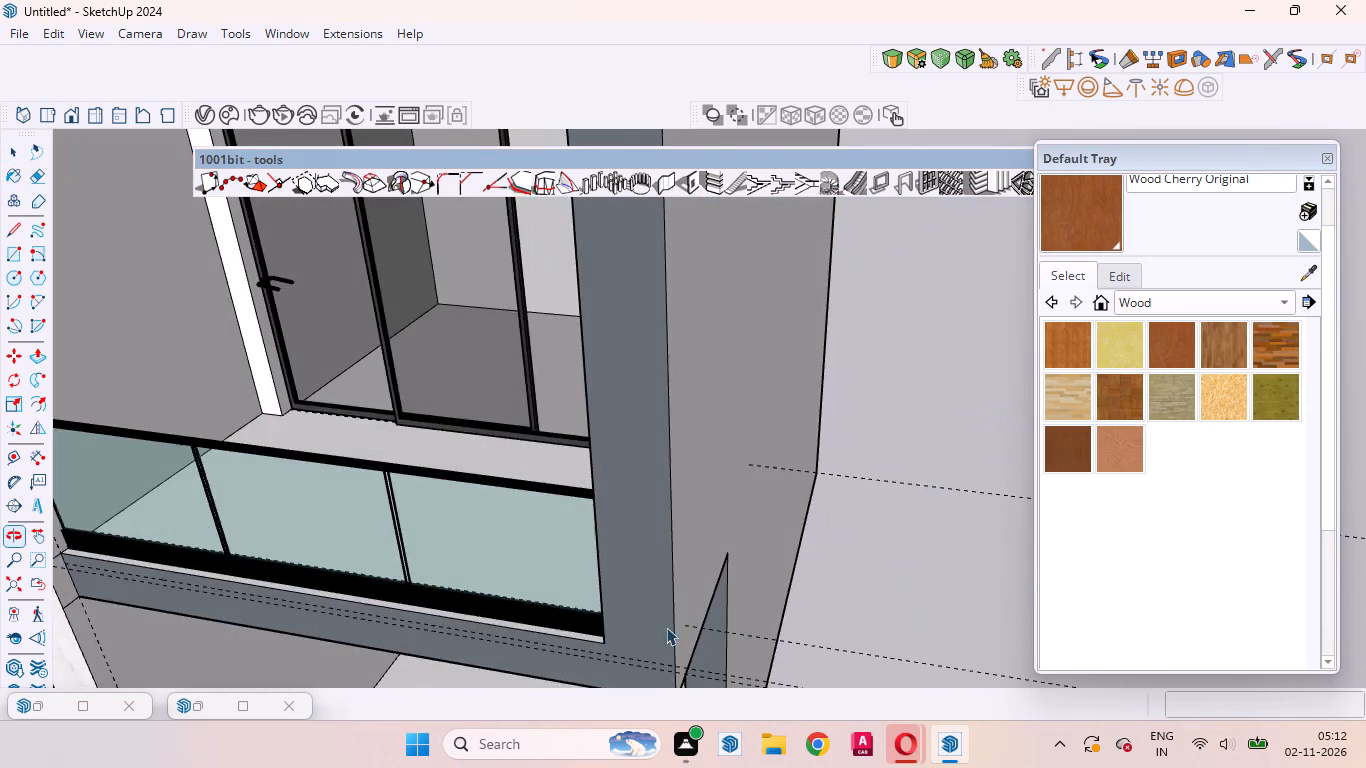
scroll(665, 615, down, 11)
scroll(666, 480, down, 10)
middle_drag(550, 566, 557, 567)
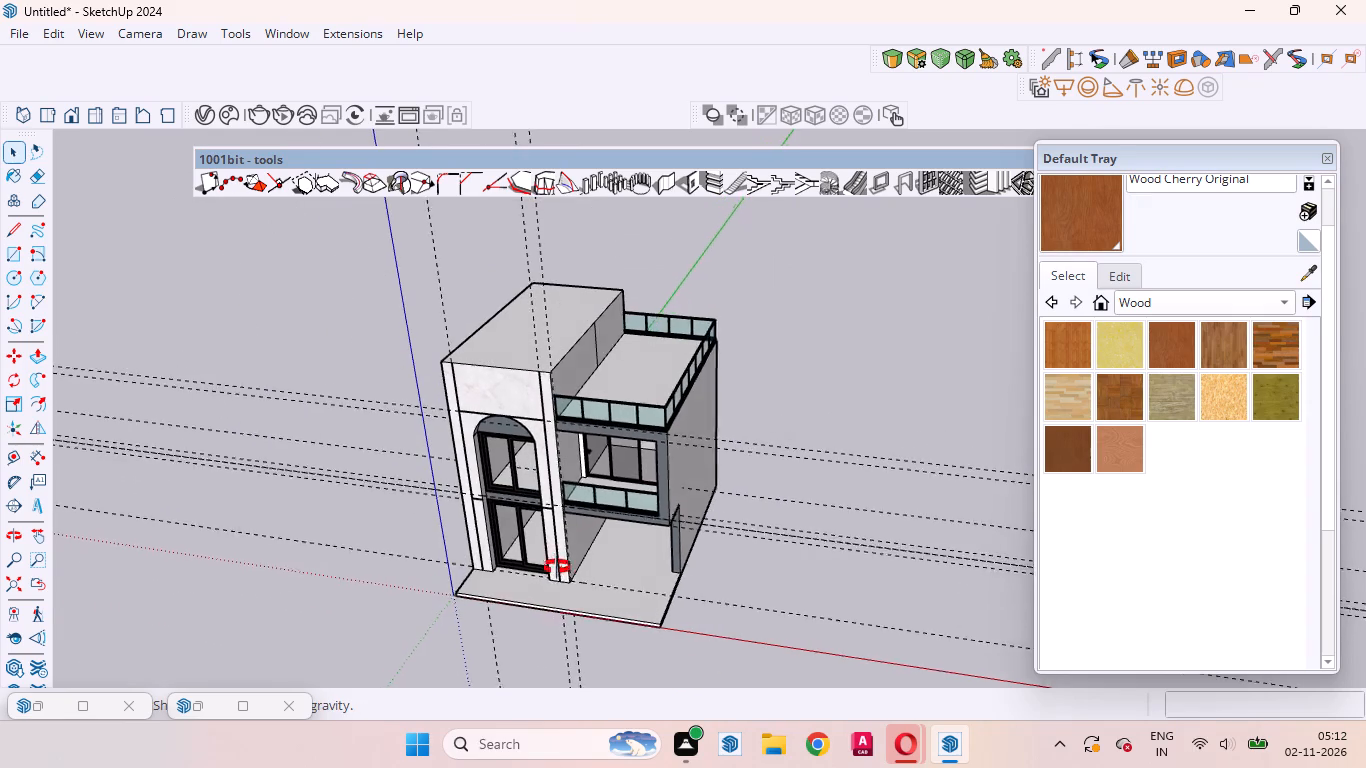
middle_drag(557, 567, 654, 630)
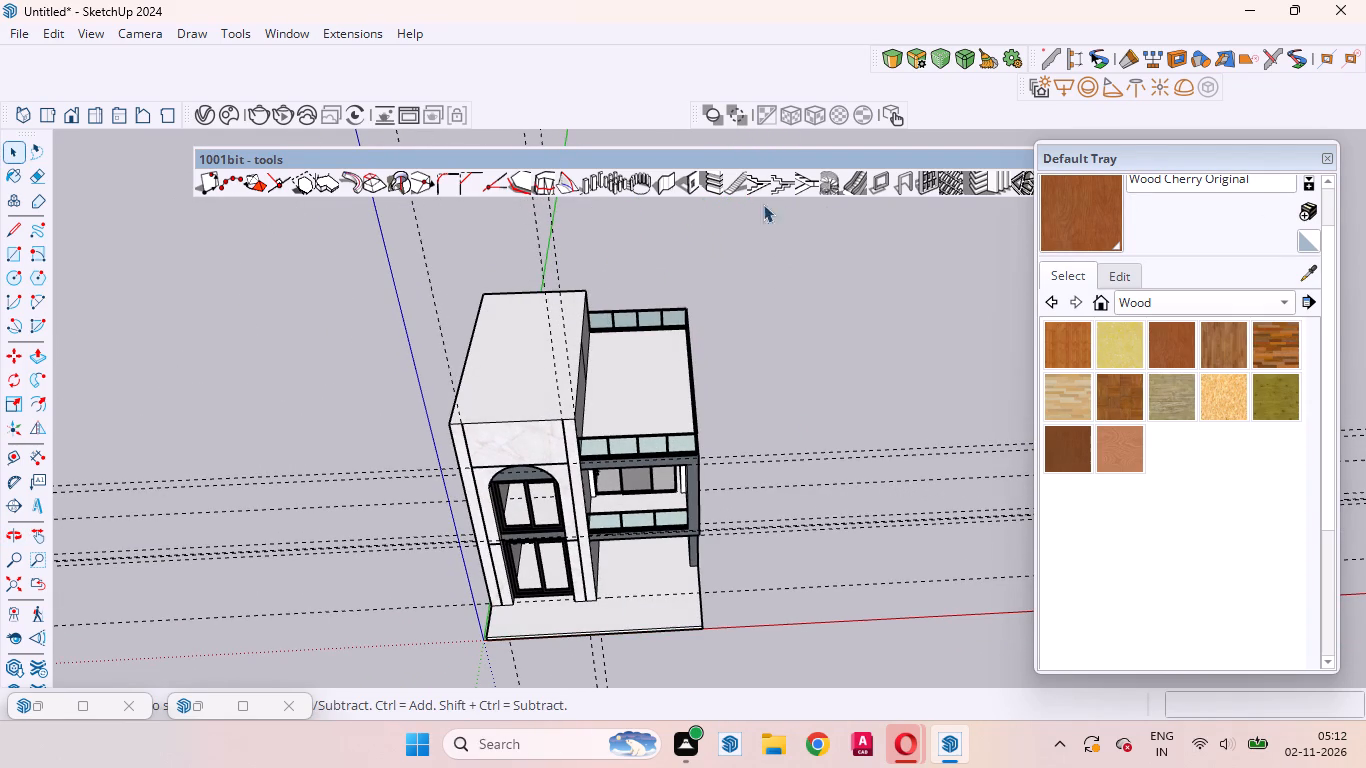
Sample the marble material from the wall above the arched window and paint the ground-floor slab's top face with it.
click(1306, 279)
scroll(526, 440, up, 5)
click(526, 442)
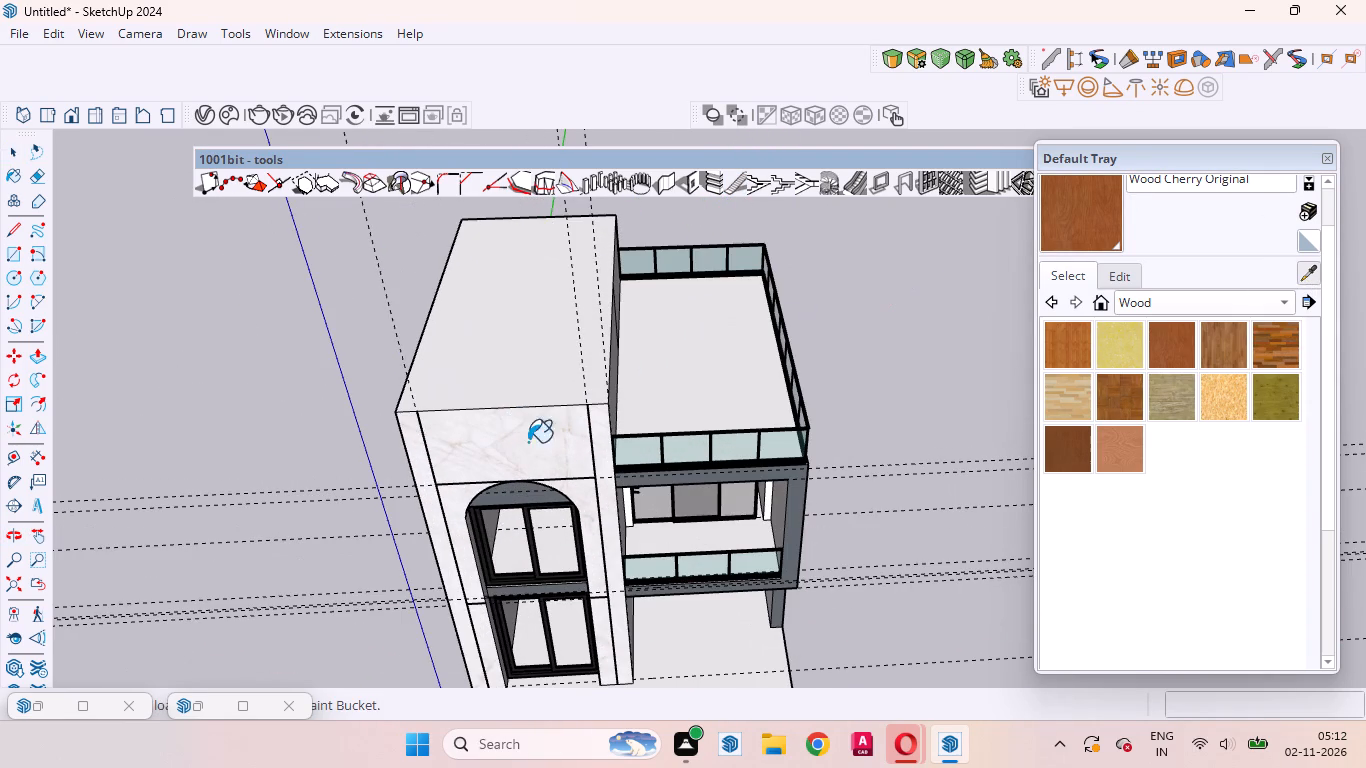
scroll(686, 389, down, 6)
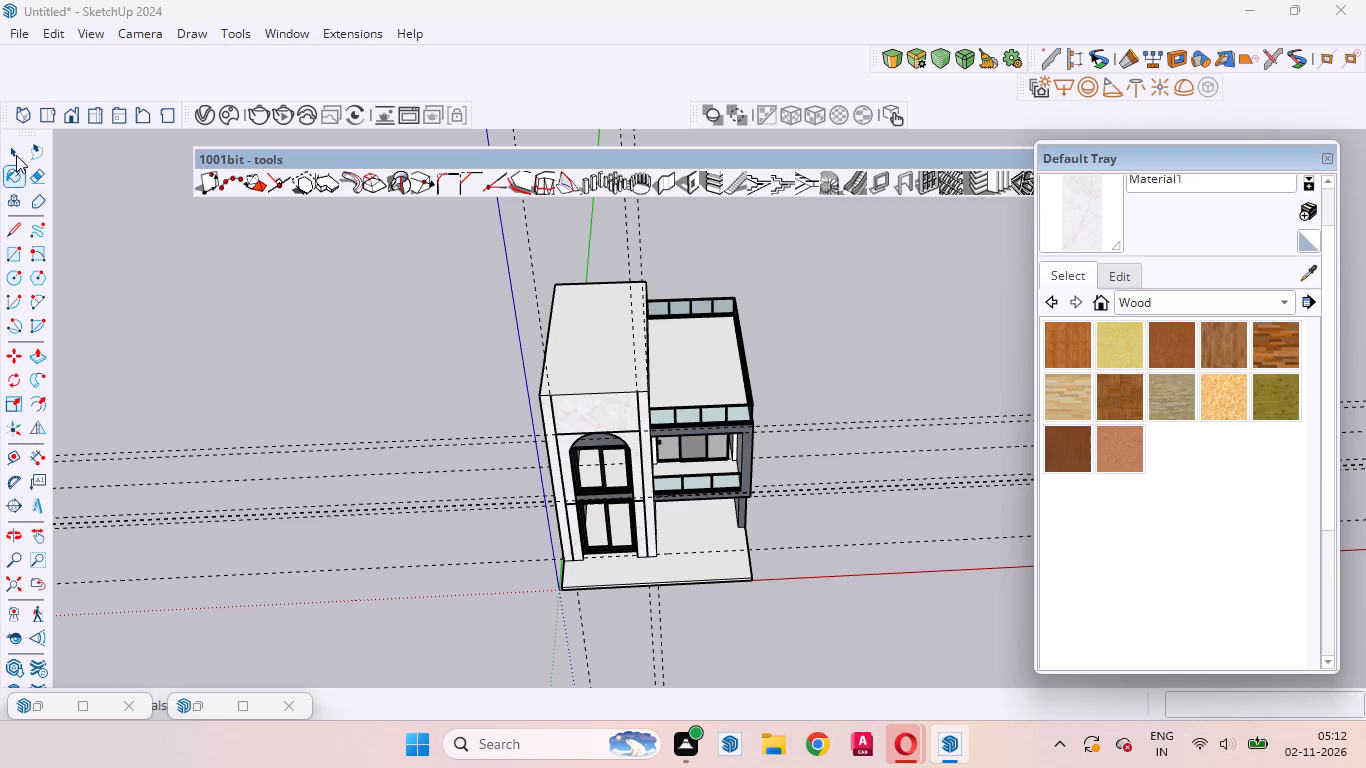
click(16, 152)
scroll(706, 587, up, 10)
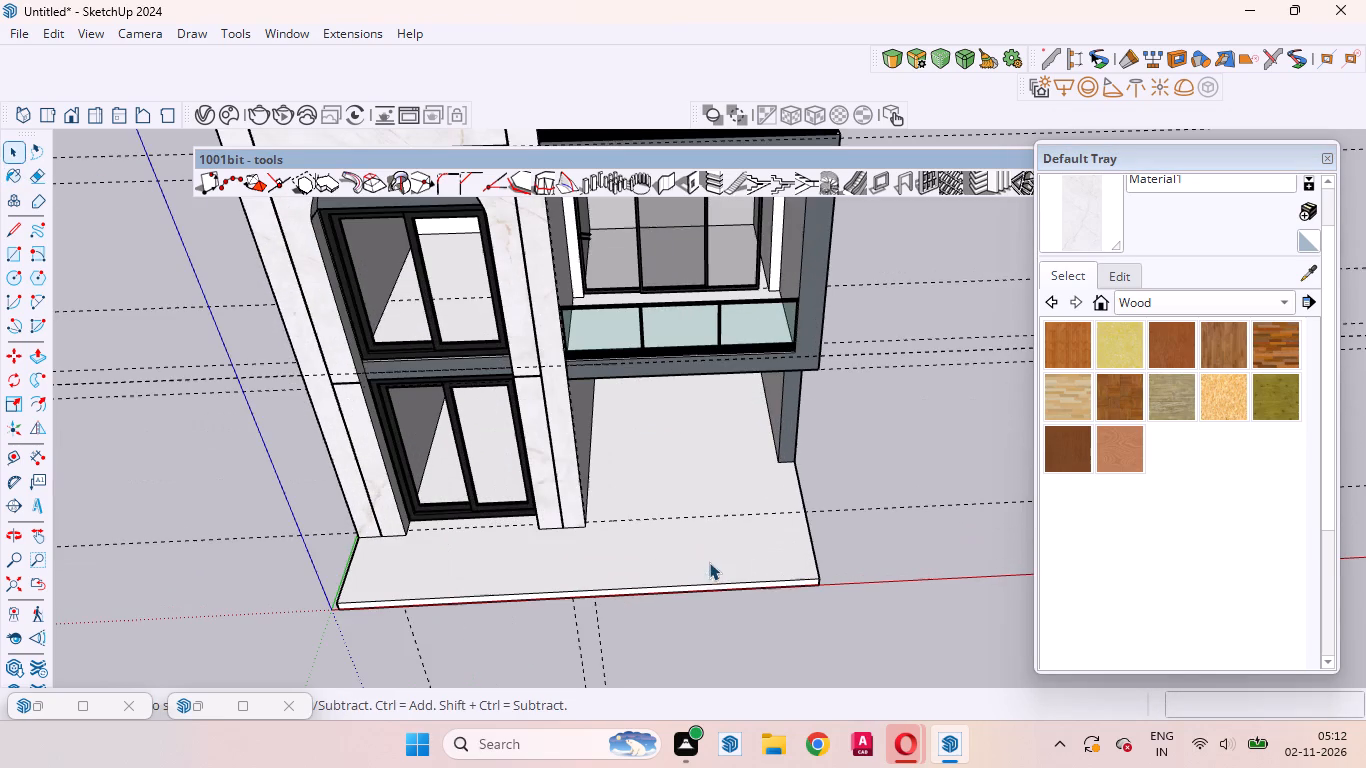
click(699, 481)
double_click(700, 481)
click(684, 480)
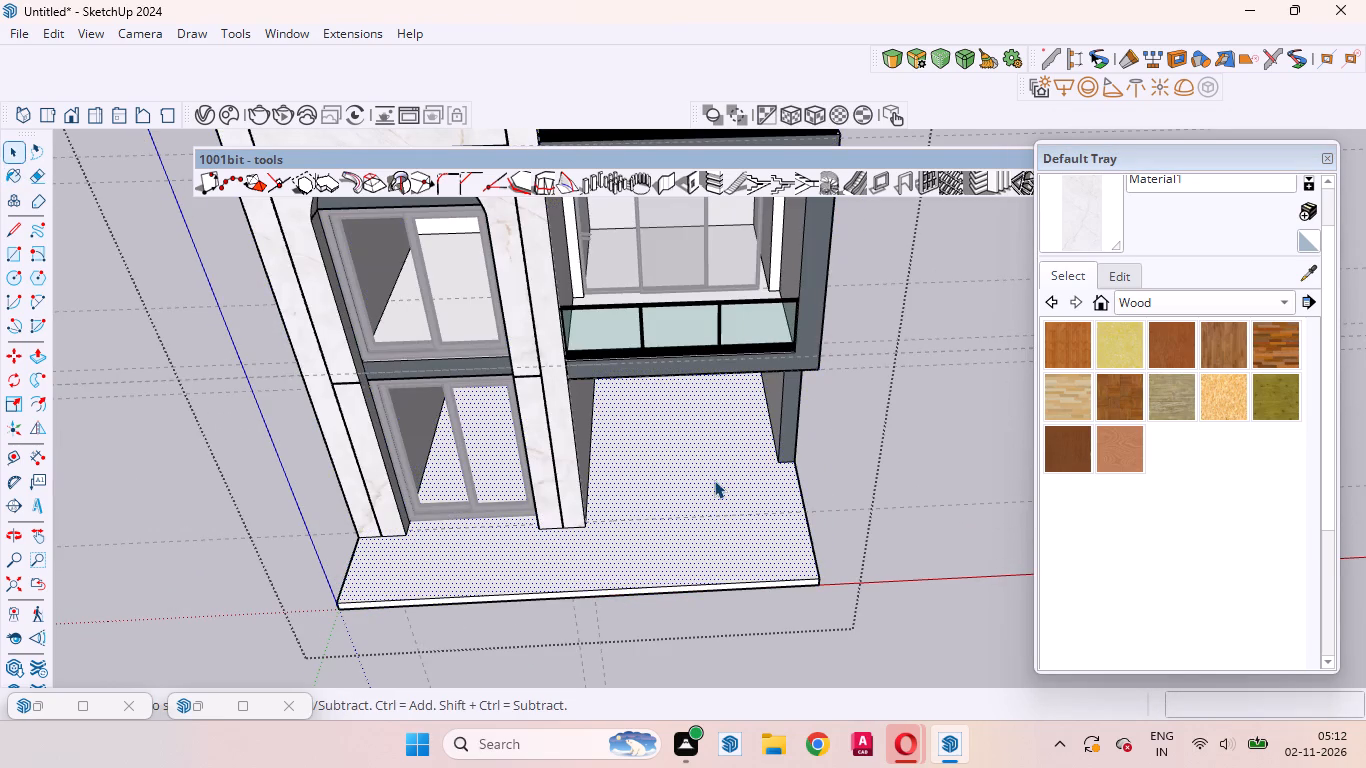
click(1083, 225)
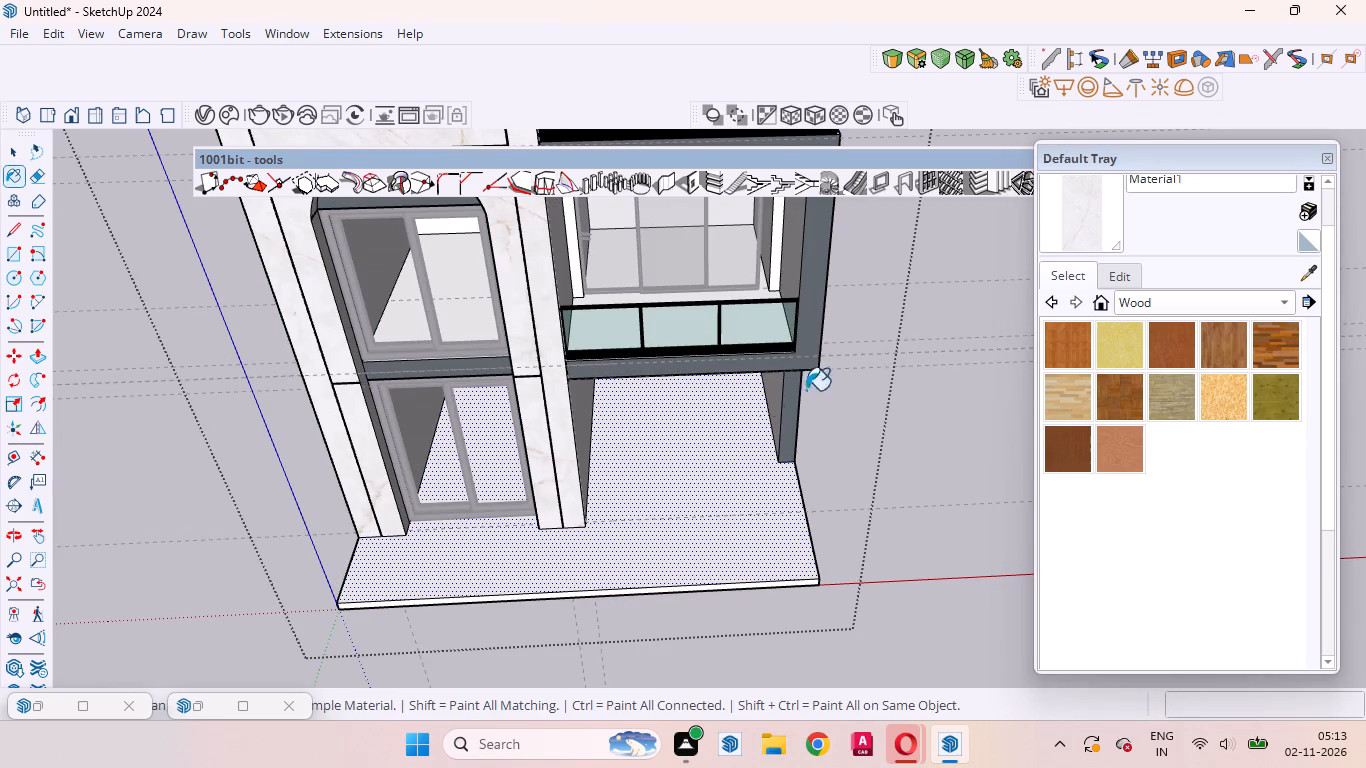
click(686, 473)
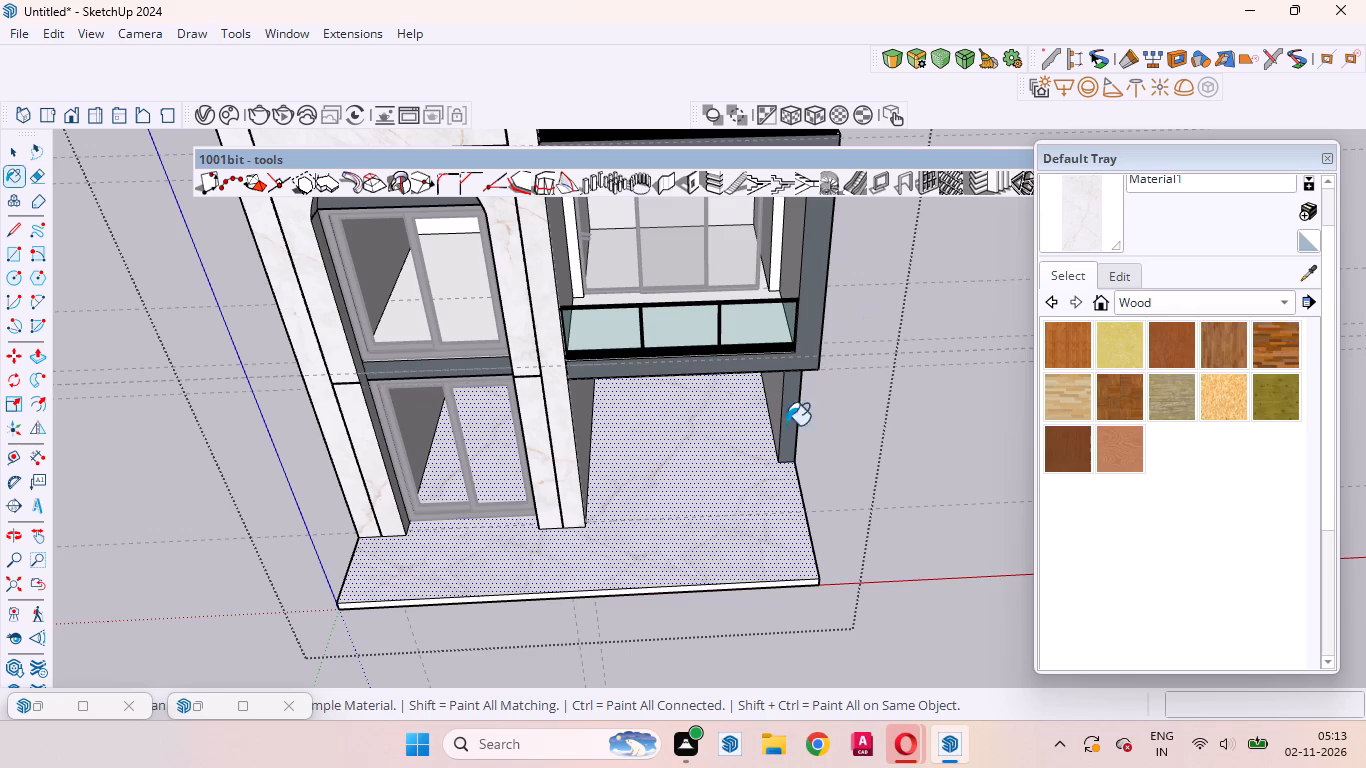
click(17, 153)
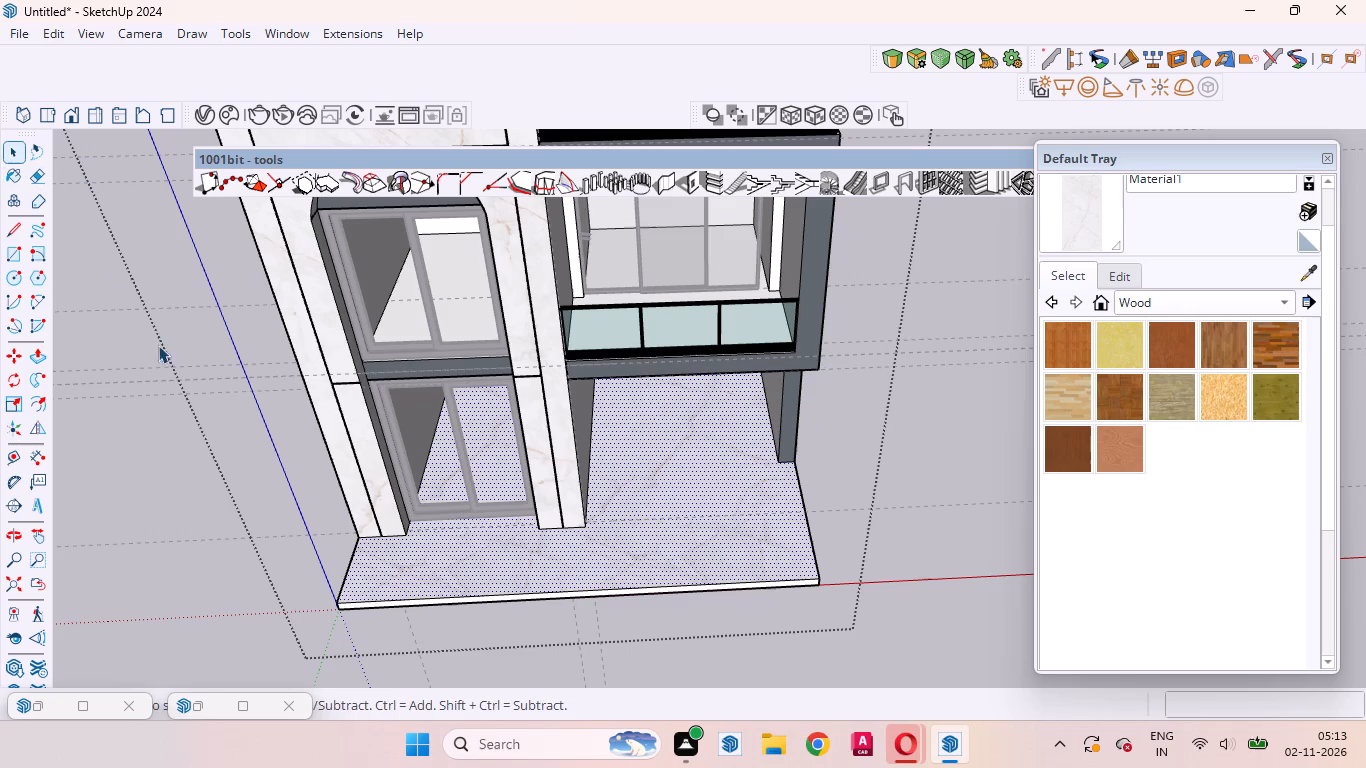
click(194, 462)
Paint the upper balcony's floor face, extending into the room behind the sliding door, with the sampled marble.
scroll(744, 518, up, 4)
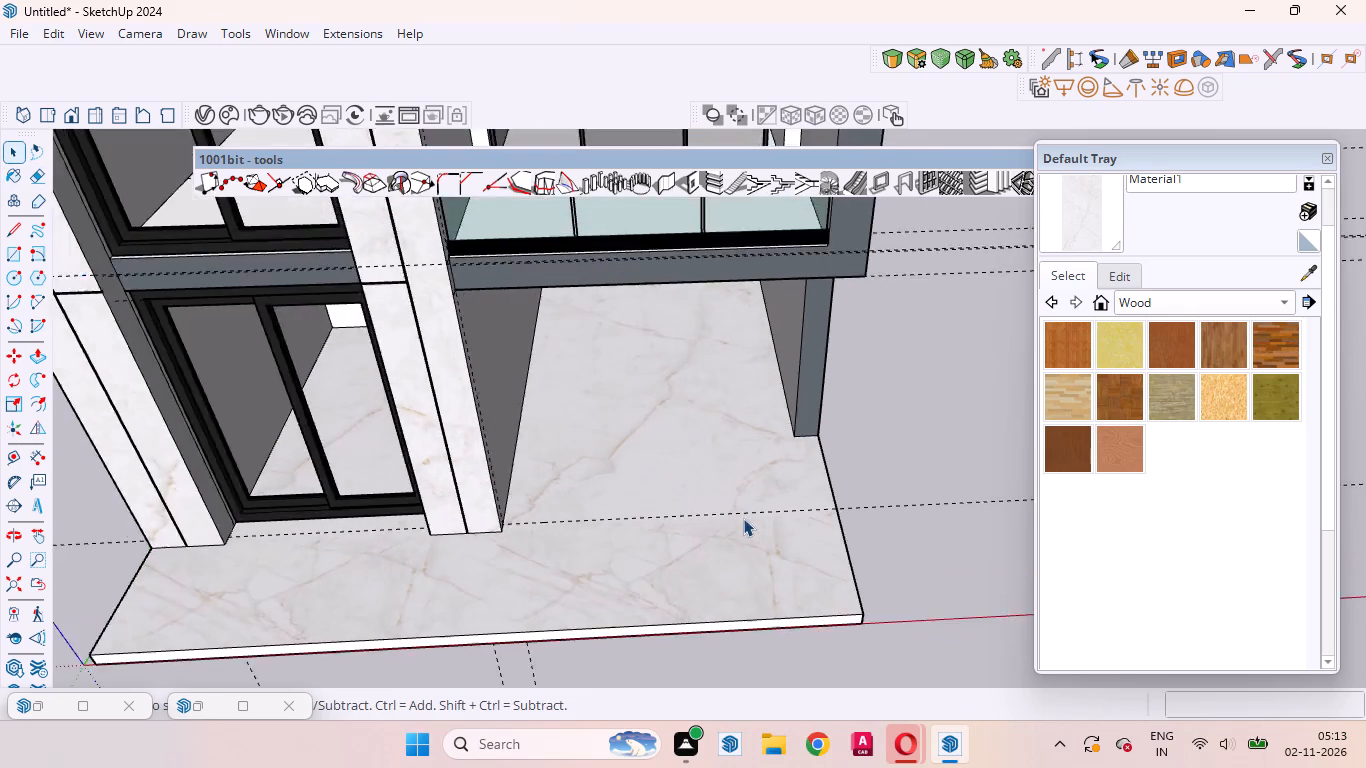
scroll(743, 518, up, 6)
middle_drag(737, 526, 761, 538)
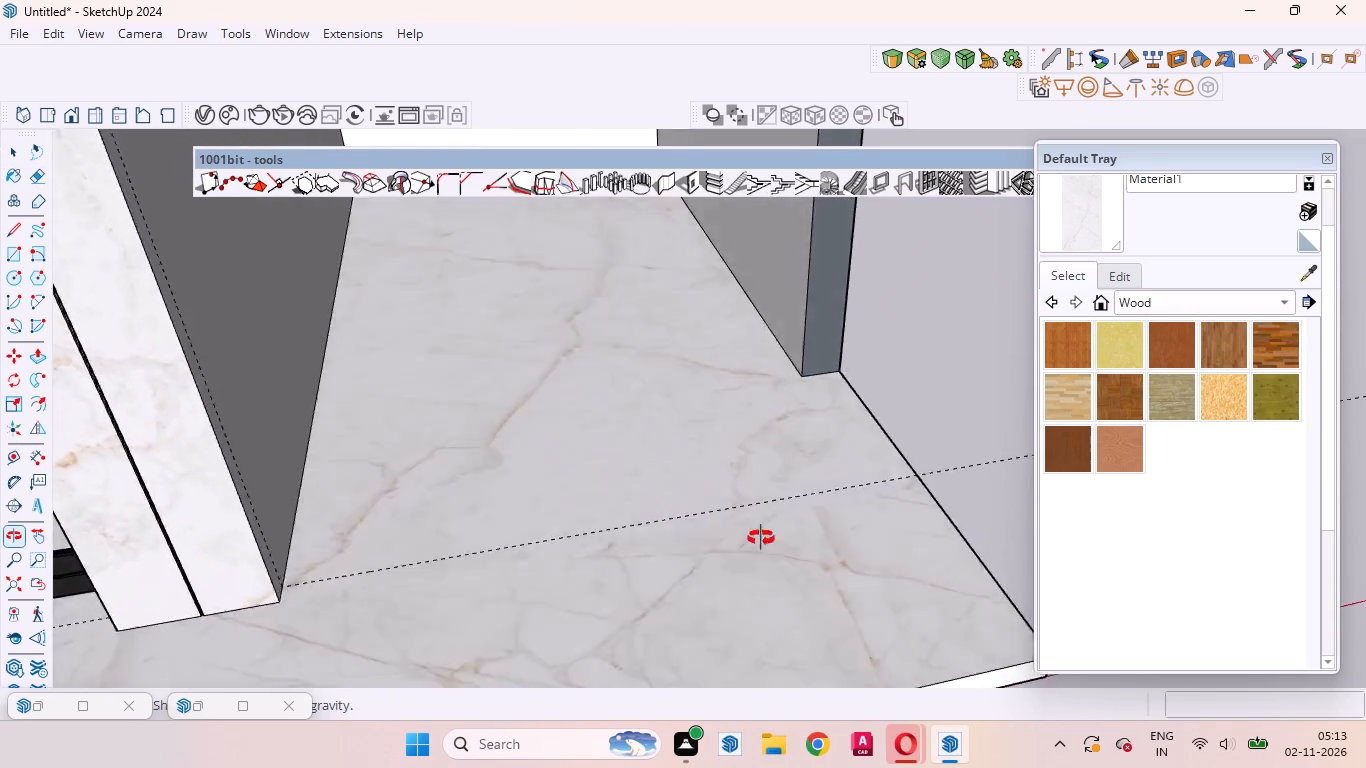
middle_drag(761, 538, 682, 581)
scroll(719, 596, down, 5)
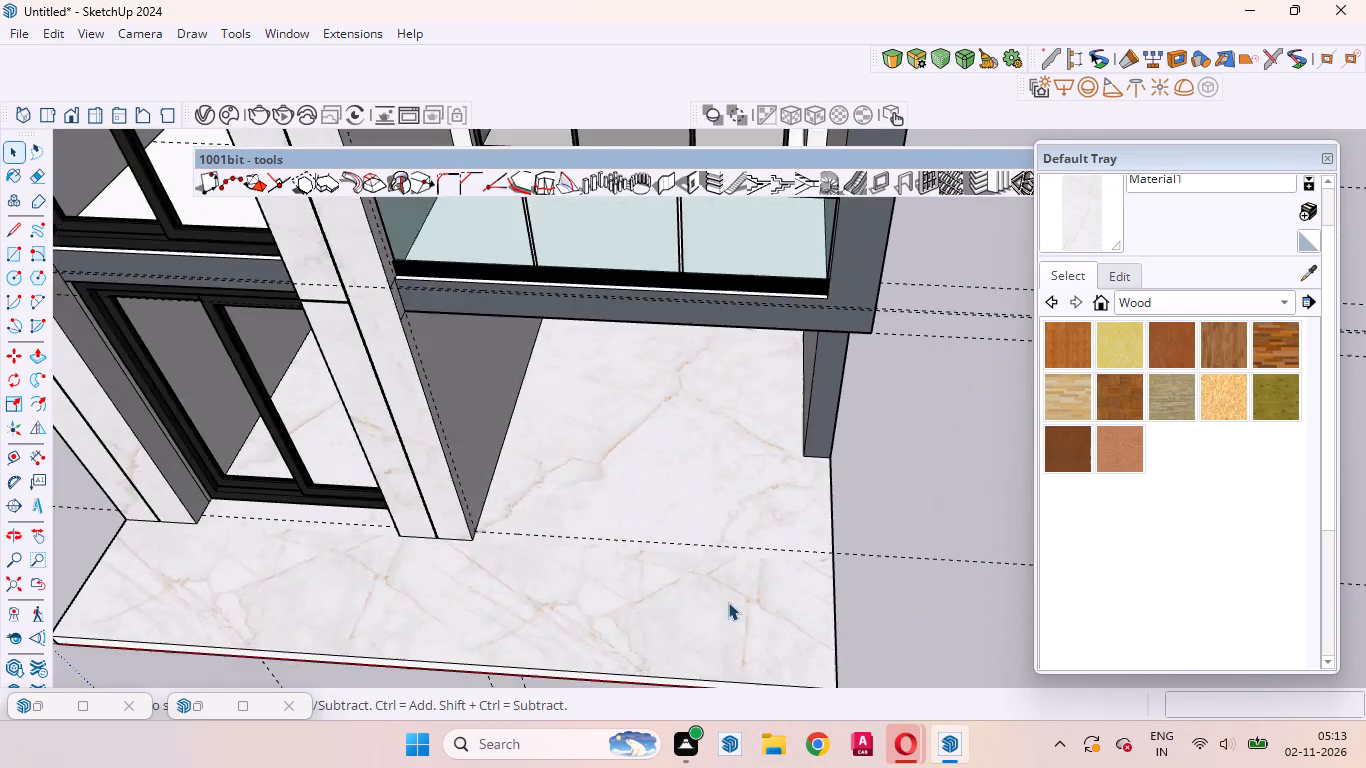
scroll(728, 602, down, 14)
scroll(708, 488, up, 17)
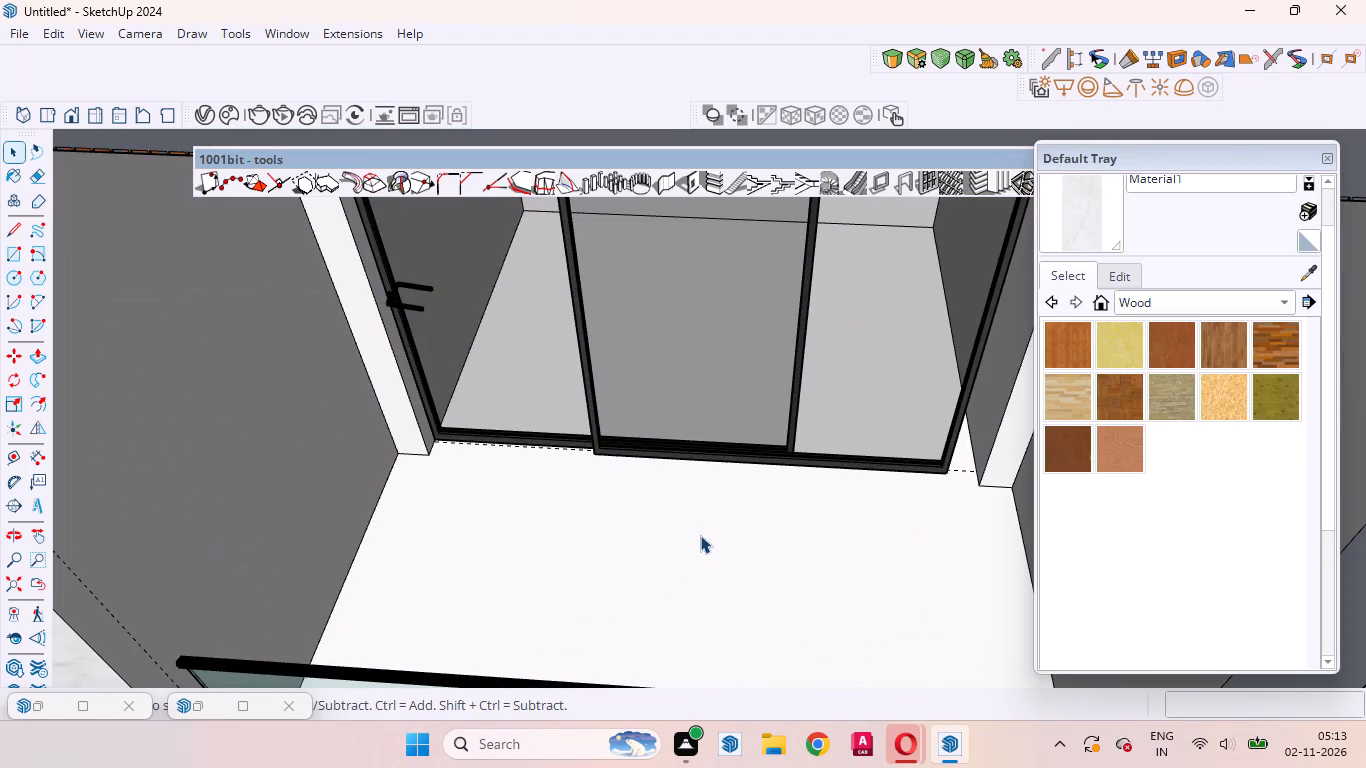
click(700, 535)
double_click(700, 535)
click(642, 535)
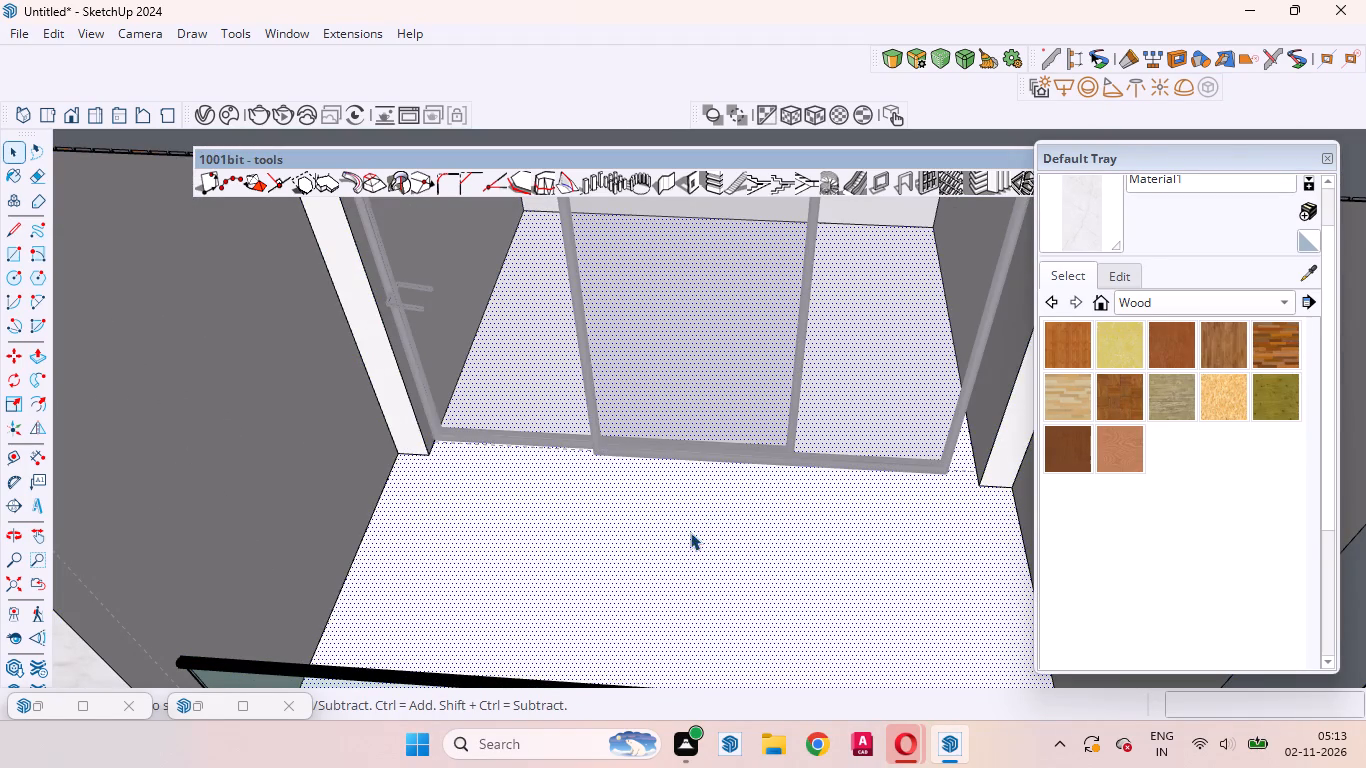
scroll(814, 491, down, 5)
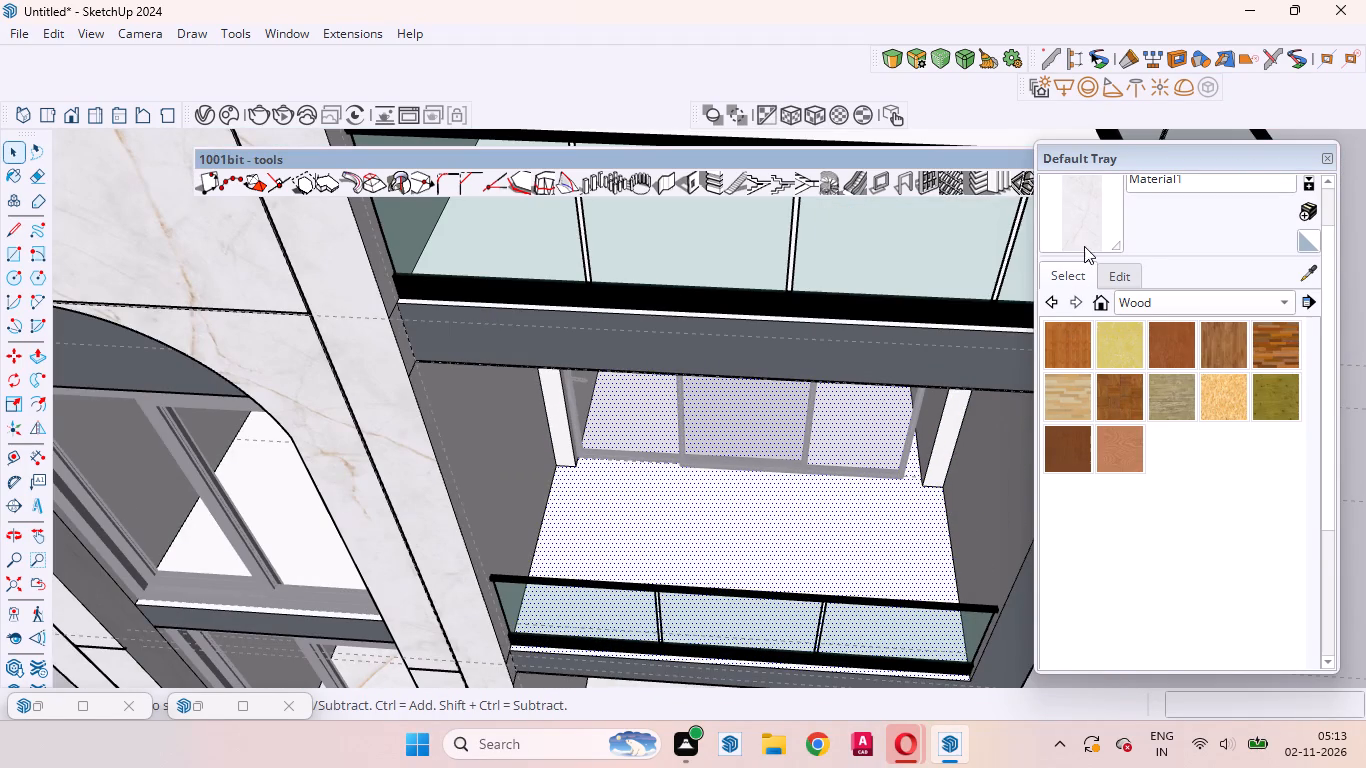
click(1082, 236)
click(733, 545)
scroll(888, 510, down, 3)
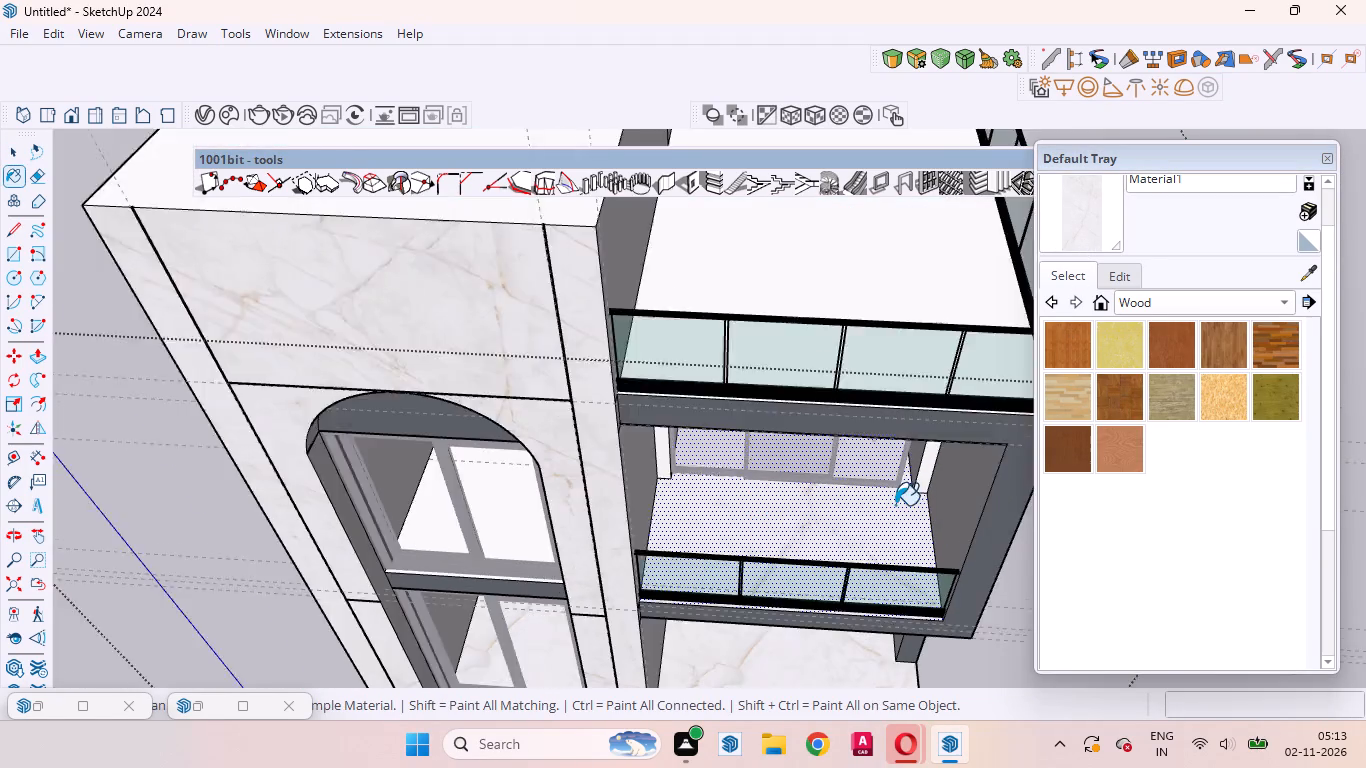
scroll(895, 505, down, 8)
click(16, 156)
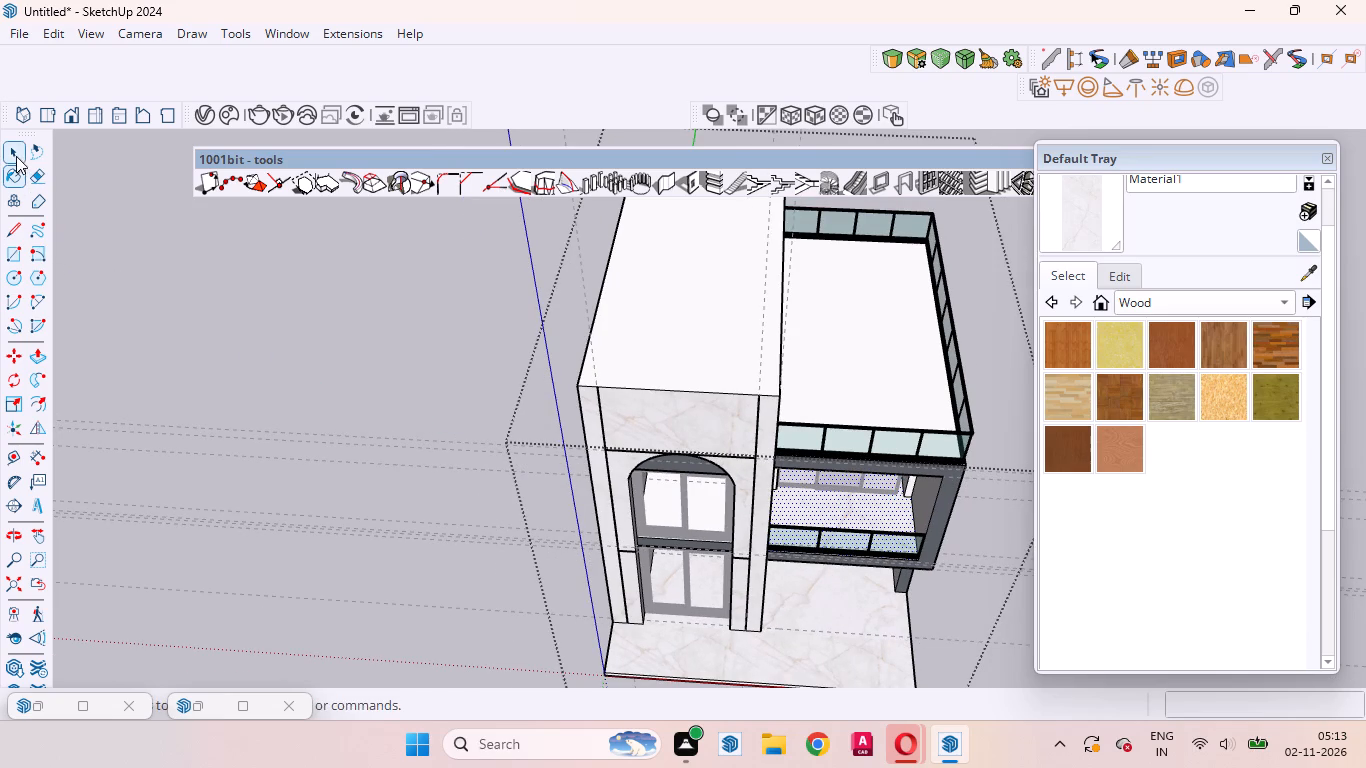
click(225, 366)
Hide the sliding window in the upper part of the arched opening to expose the floor behind it.
scroll(734, 546, up, 11)
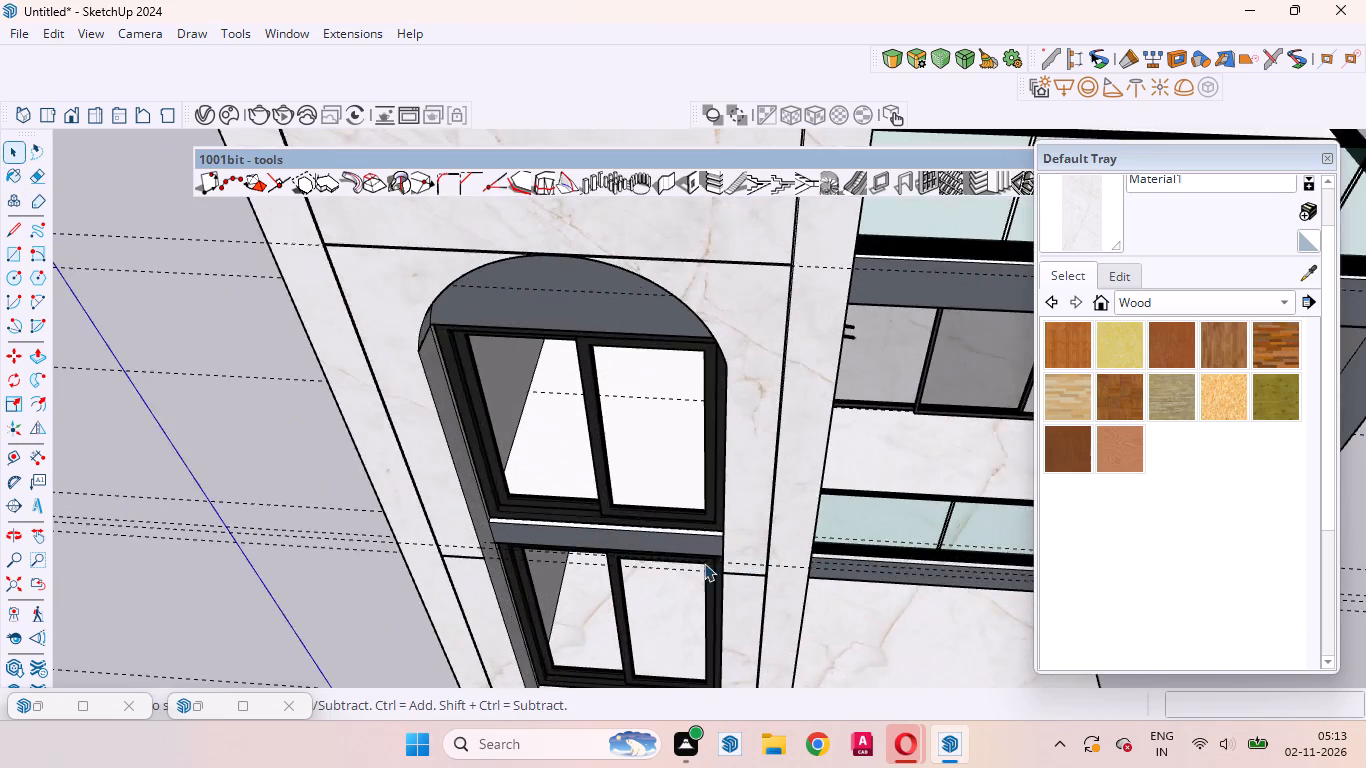
scroll(704, 563, up, 3)
scroll(631, 443, up, 4)
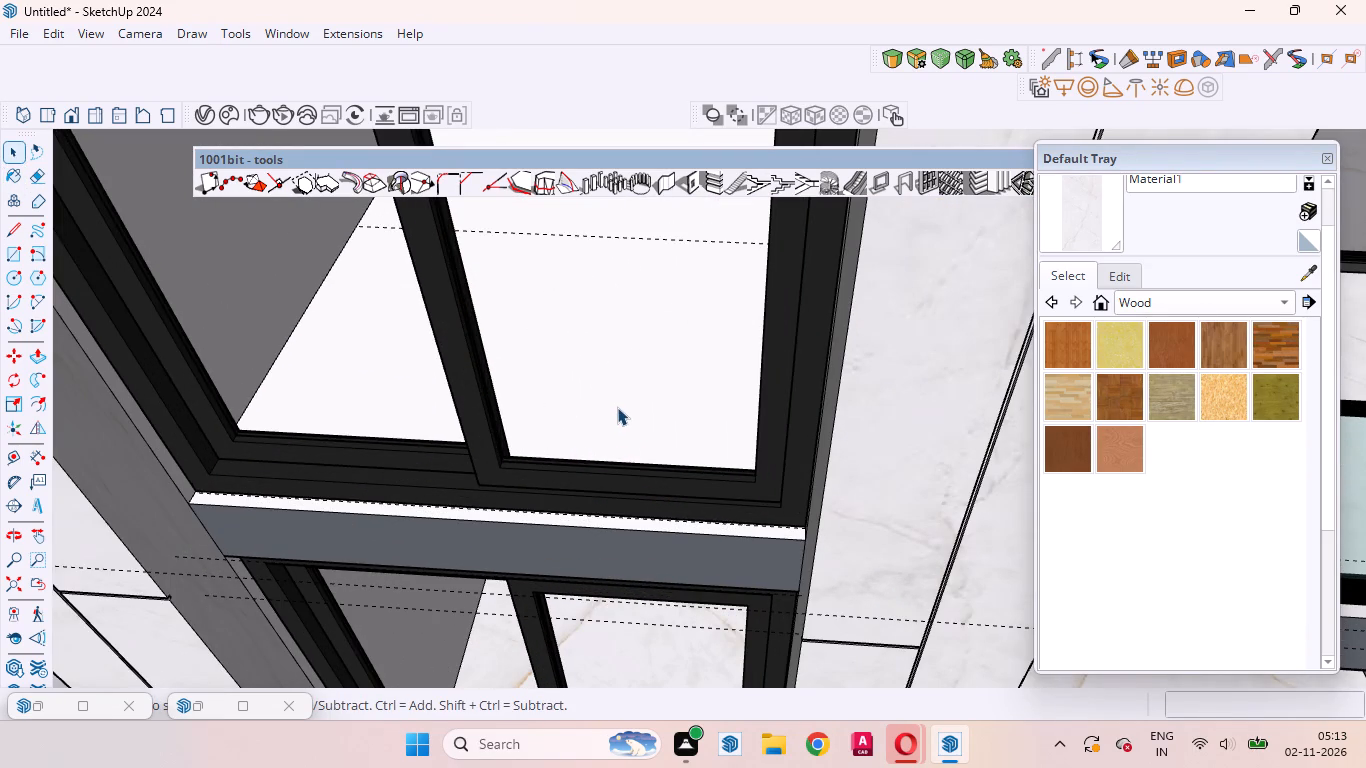
click(617, 407)
scroll(677, 389, down, 3)
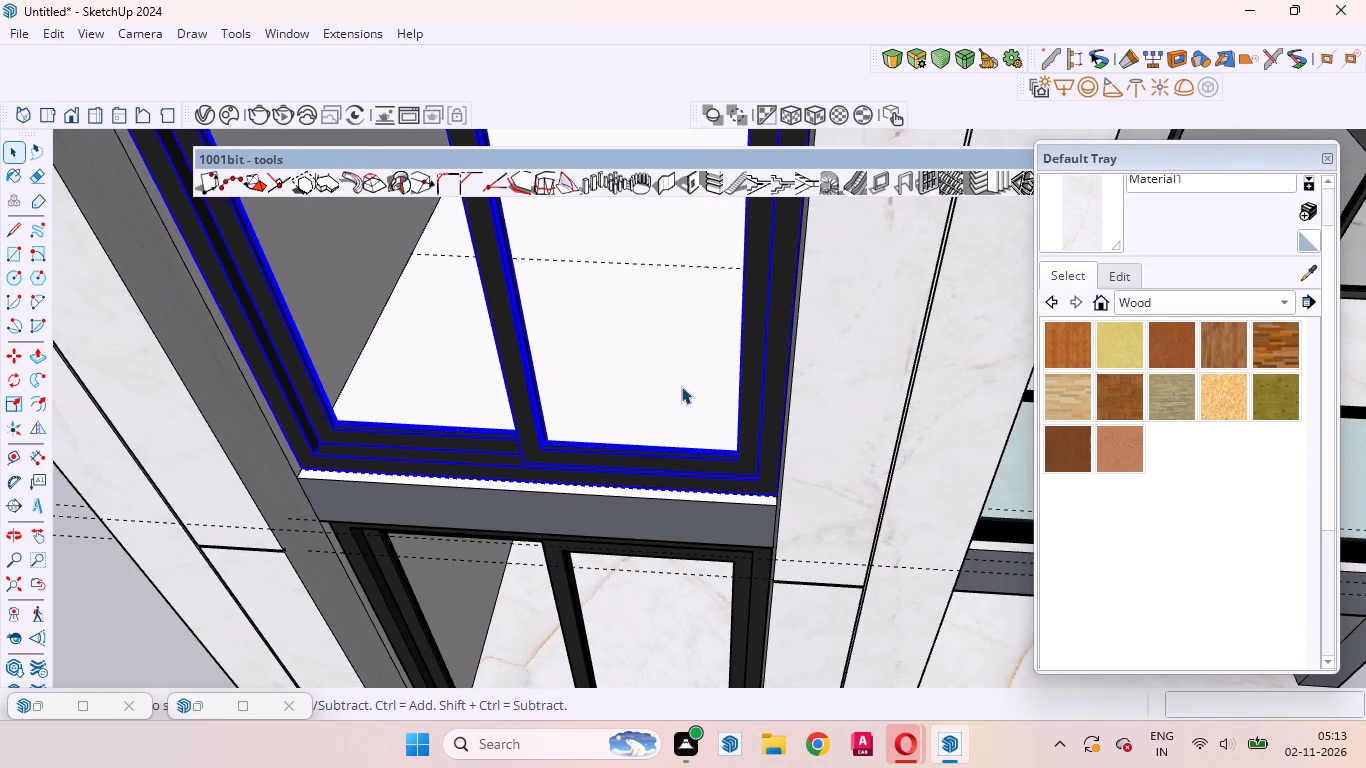
right_click(681, 385)
click(728, 67)
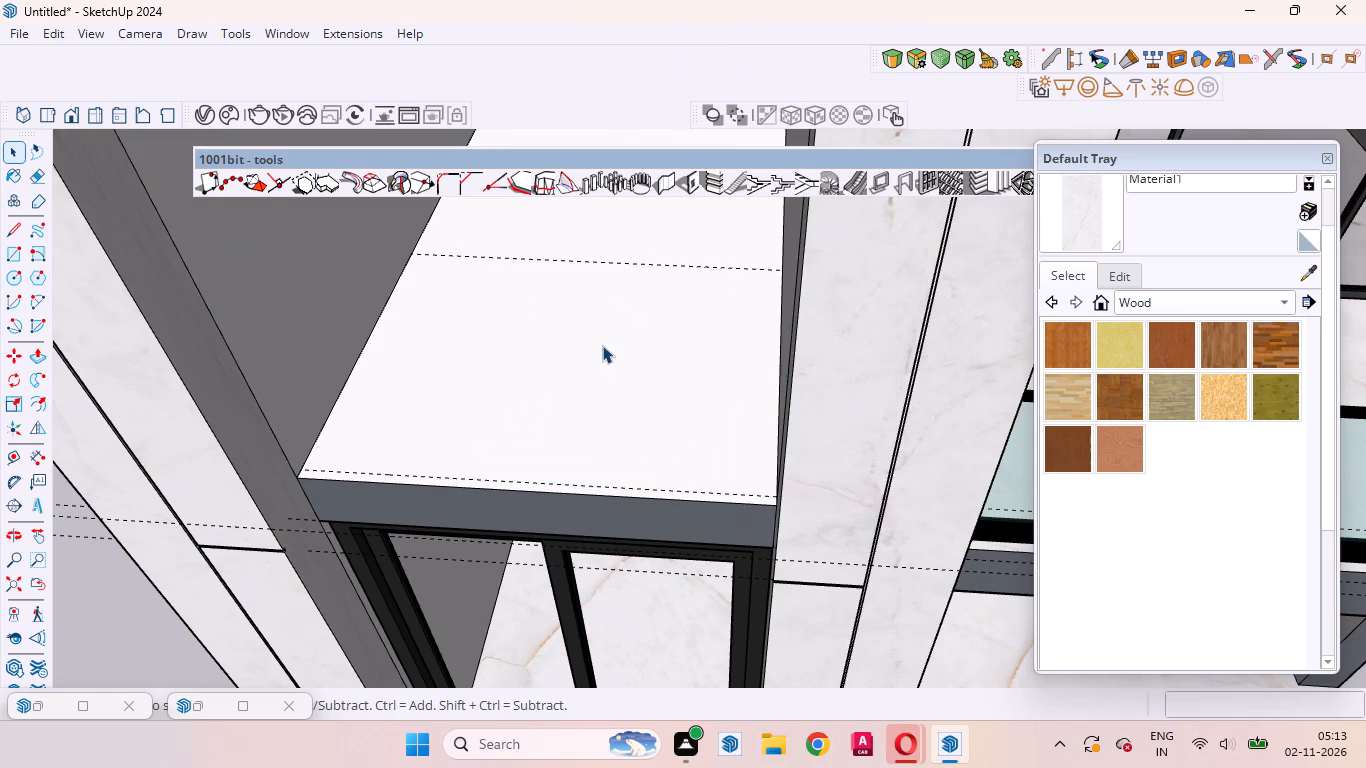
Paint the upper-storey floor face inside the arched opening with the same marble.
click(607, 379)
double_click(606, 380)
click(560, 361)
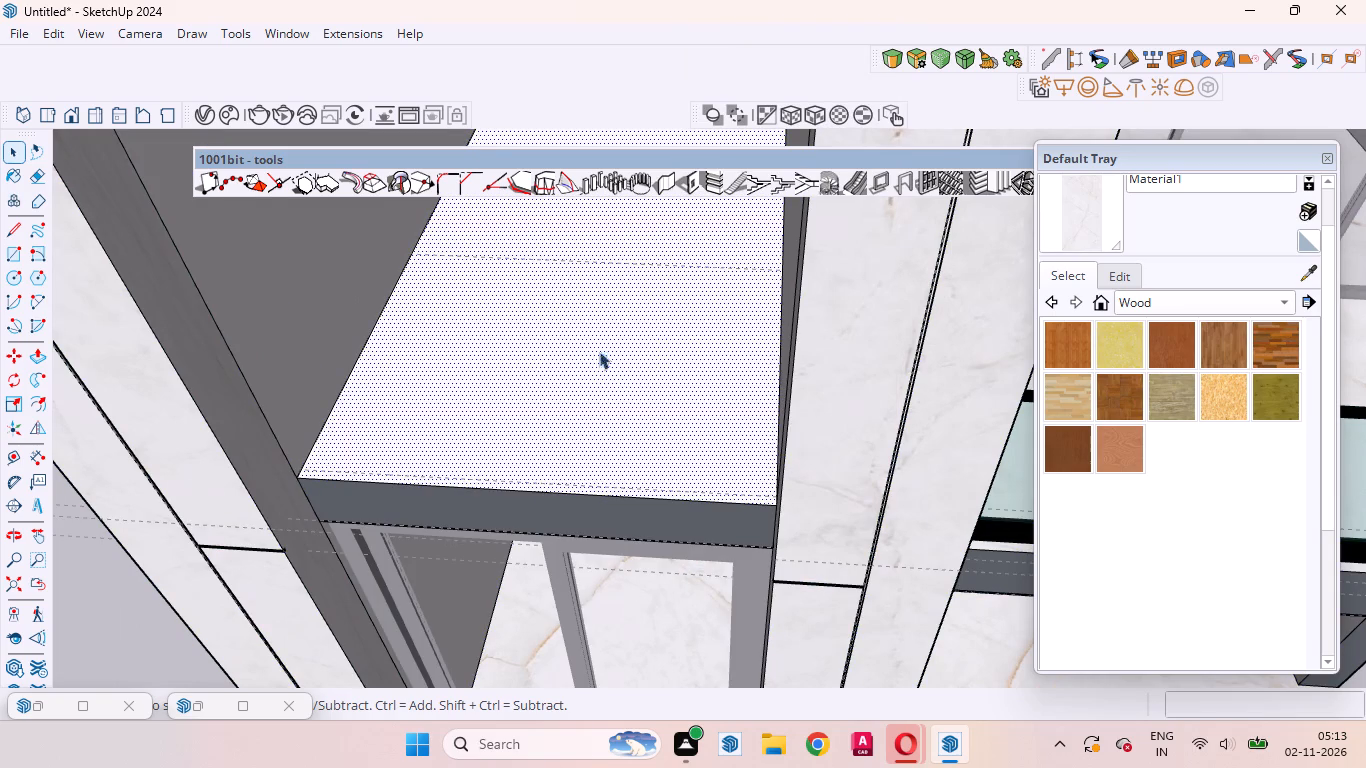
click(1073, 233)
click(596, 365)
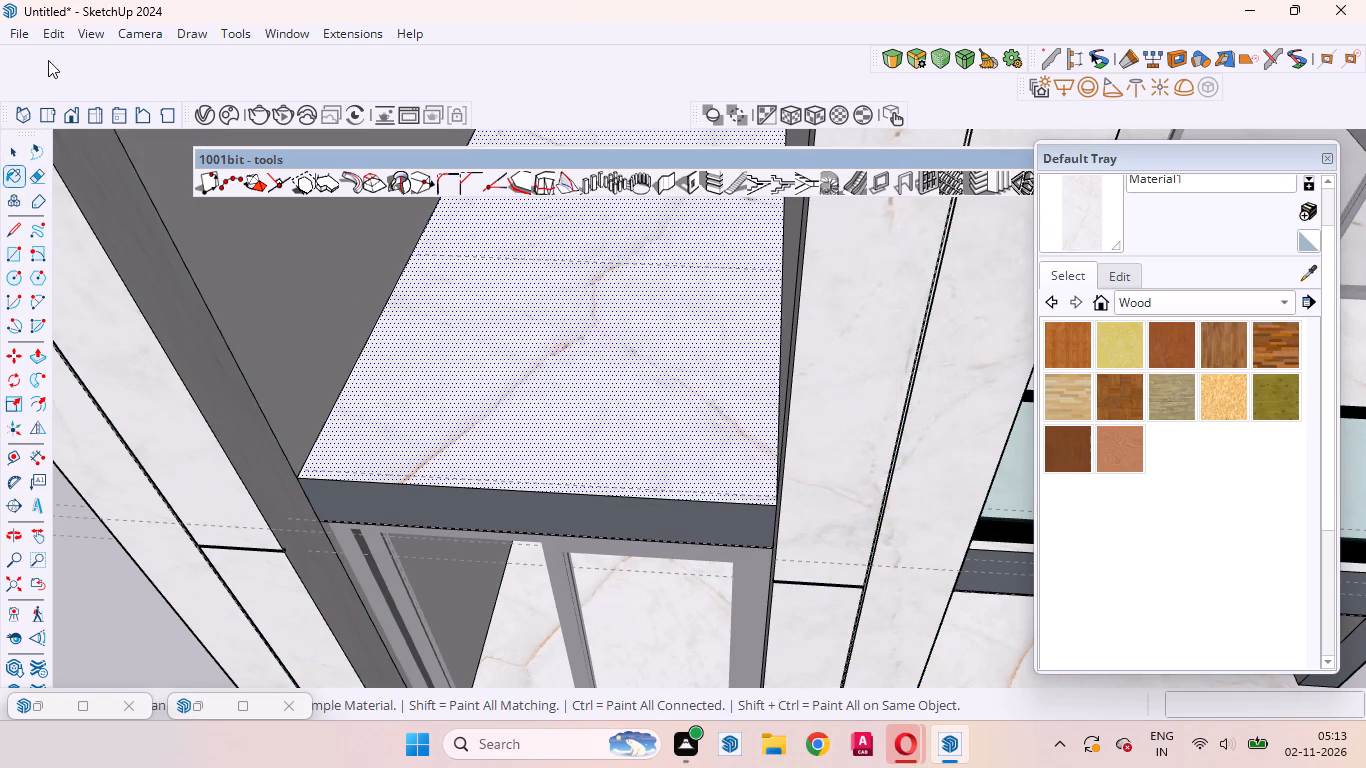
Unhide the last hidden sliding window in the upper part of the arched opening and leave the wall group.
click(62, 26)
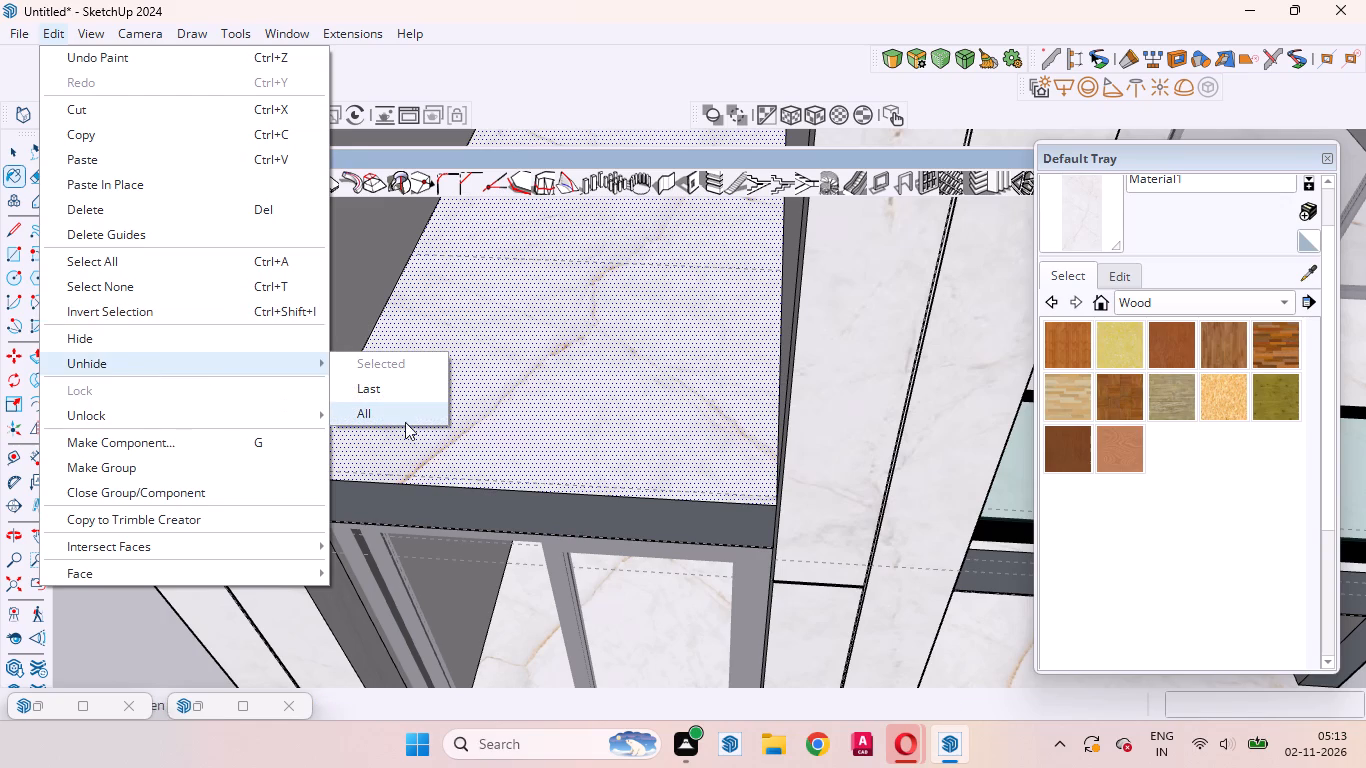
click(387, 386)
scroll(709, 445, down, 10)
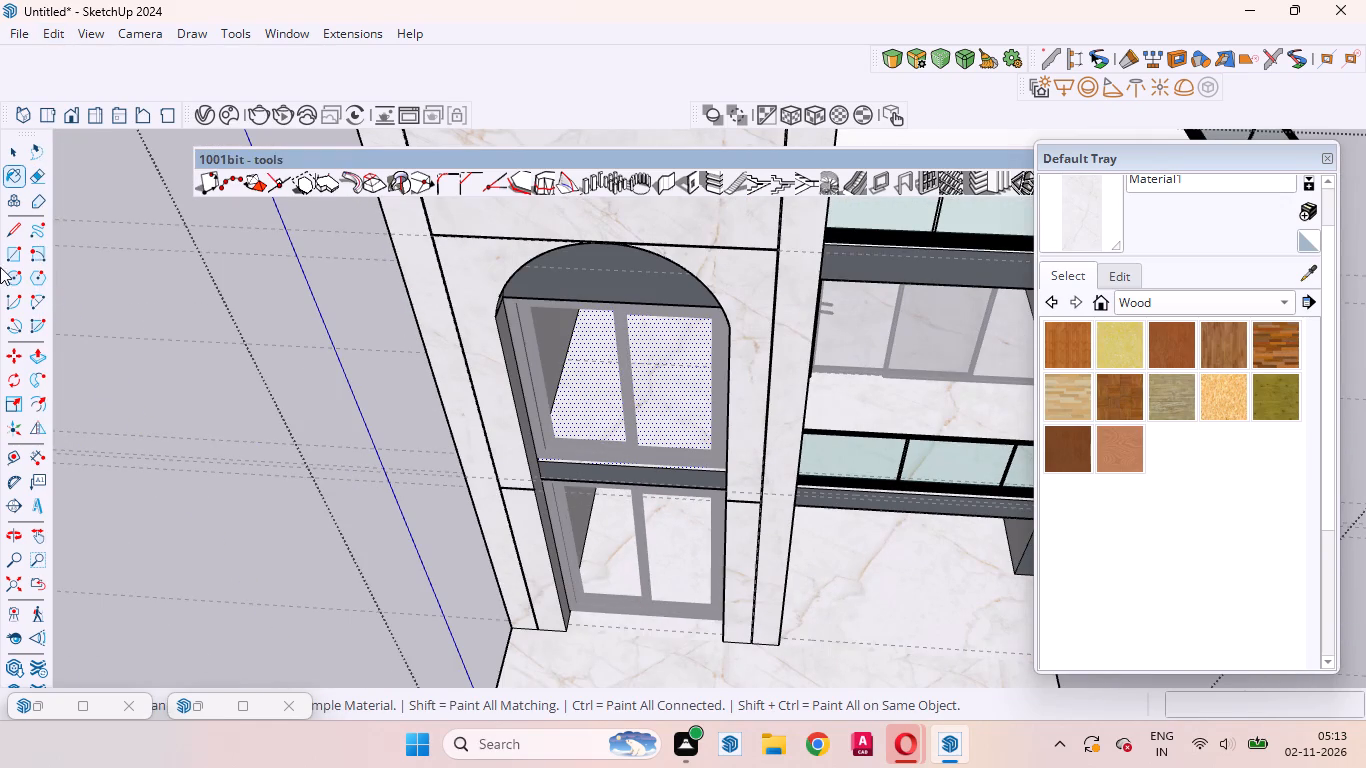
click(8, 150)
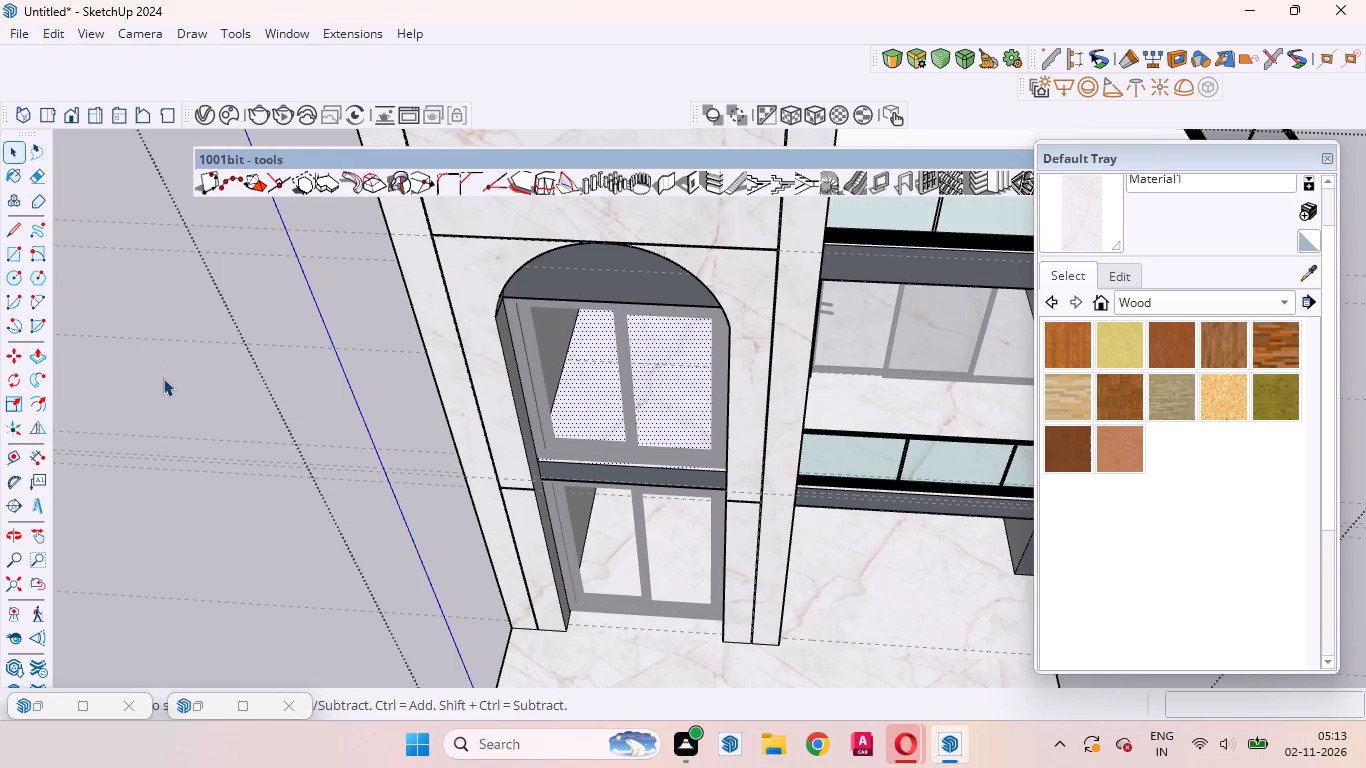
double_click(165, 382)
Examine the marble floor edge and dark slab band beneath the upper sliding window in the arched opening.
scroll(703, 473, up, 5)
middle_drag(703, 503, 700, 461)
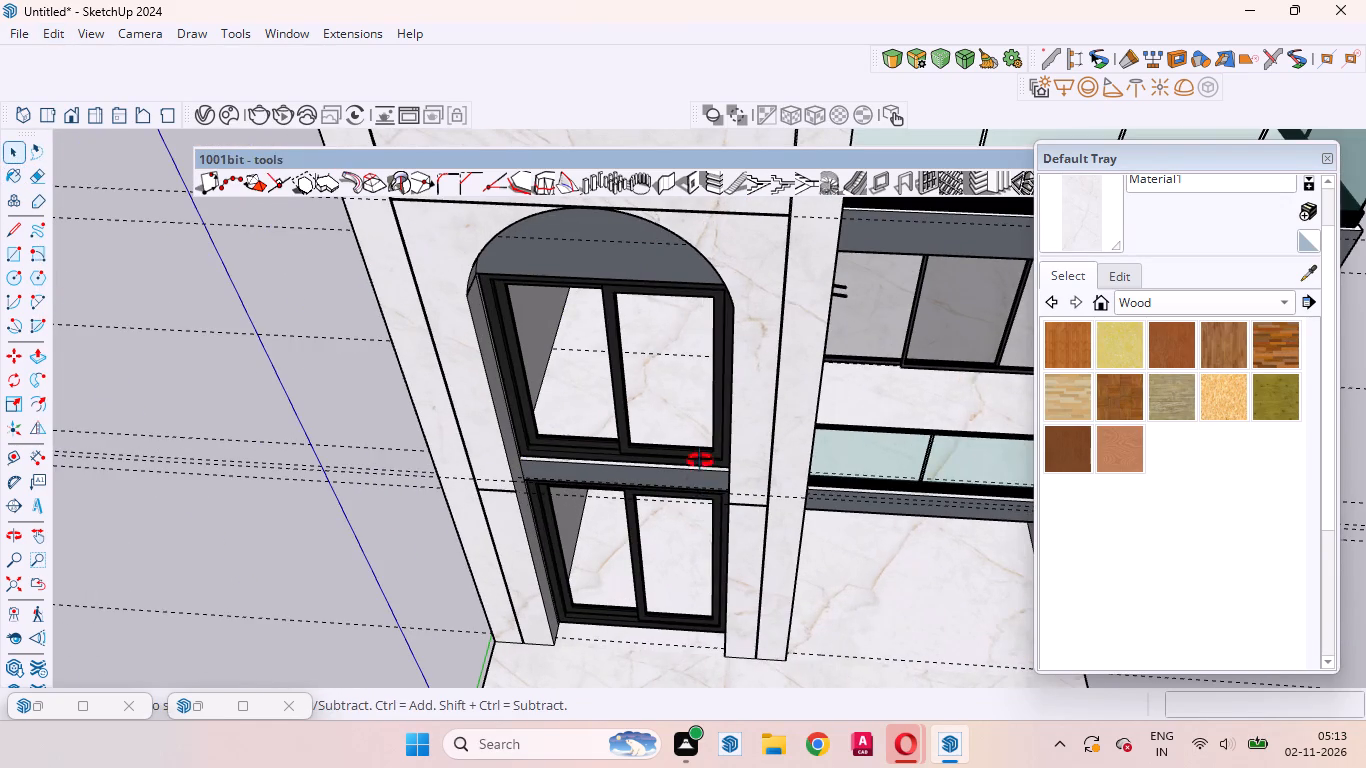
middle_drag(700, 461, 711, 400)
scroll(705, 402, up, 20)
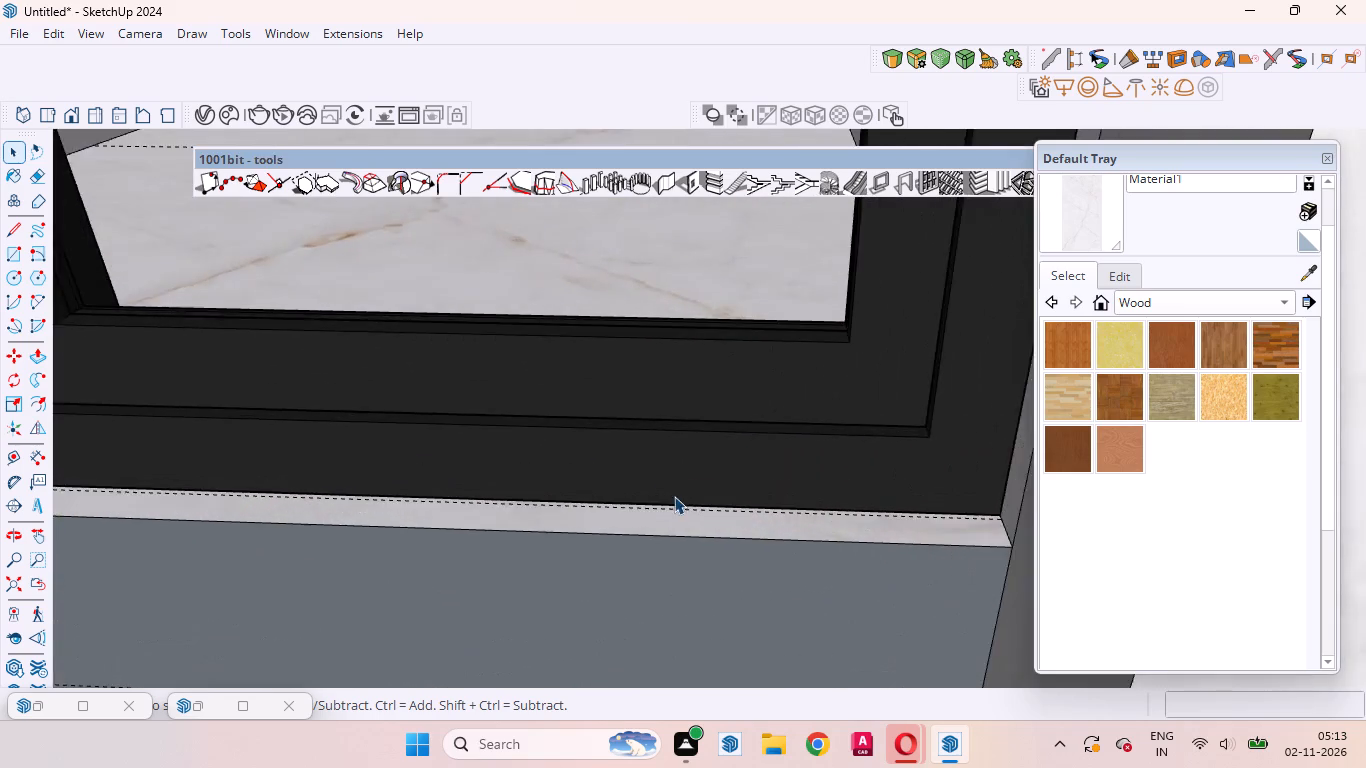
scroll(674, 496, up, 2)
middle_drag(676, 507, 770, 578)
scroll(688, 516, down, 17)
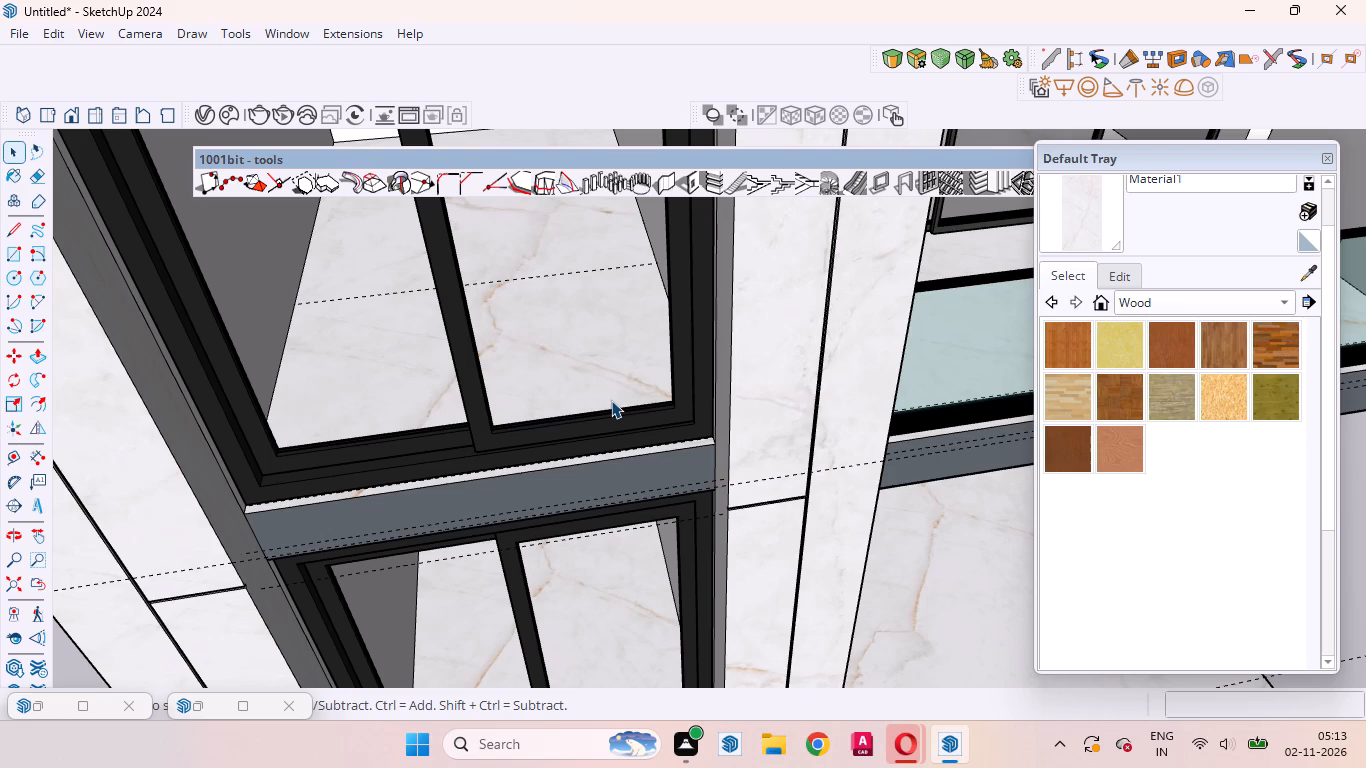
scroll(672, 235, down, 8)
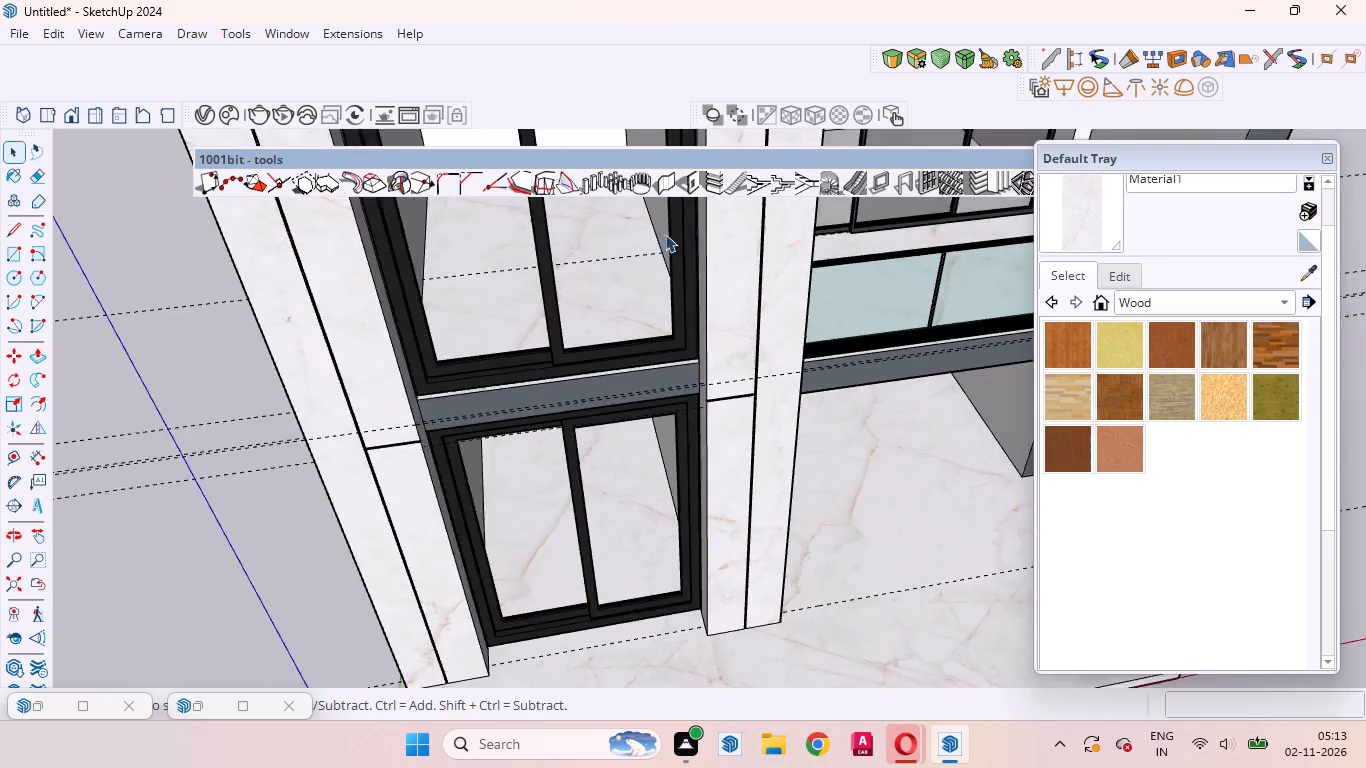
scroll(636, 253, down, 7)
Erase the stray edge on the marble column's side face level with the top of the lower balcony slab.
middle_drag(612, 406, 413, 203)
scroll(413, 203, up, 1)
scroll(846, 251, up, 5)
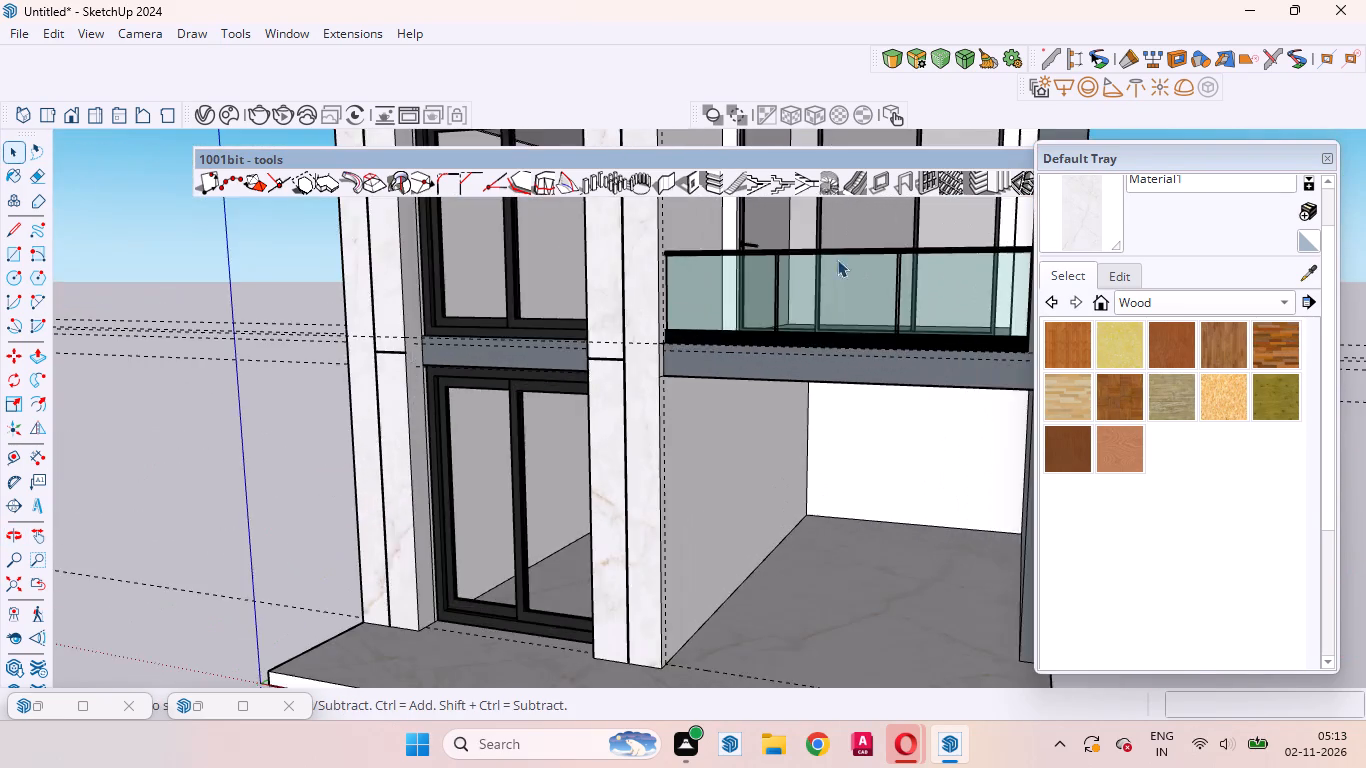
scroll(837, 259, up, 13)
scroll(639, 392, up, 1)
middle_drag(636, 400, 533, 300)
scroll(389, 310, up, 2)
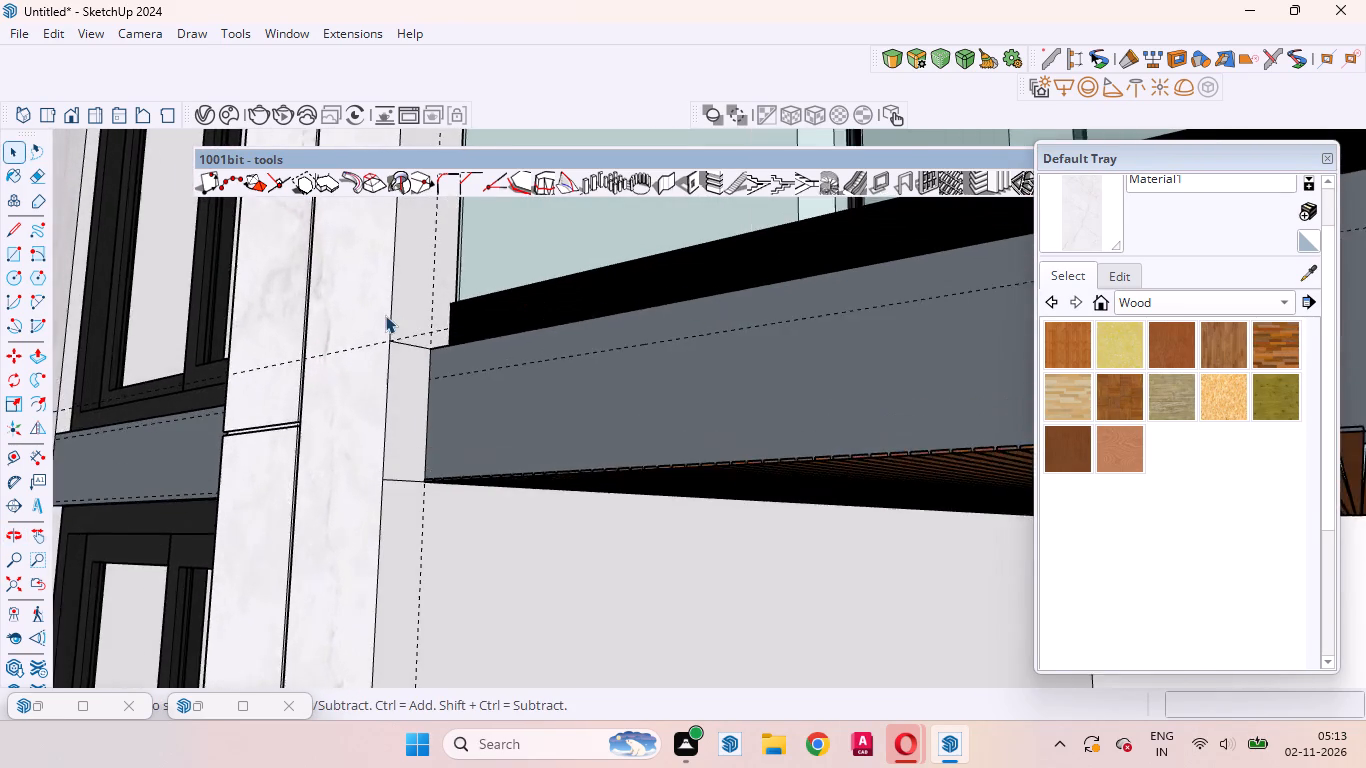
scroll(385, 315, up, 8)
click(419, 370)
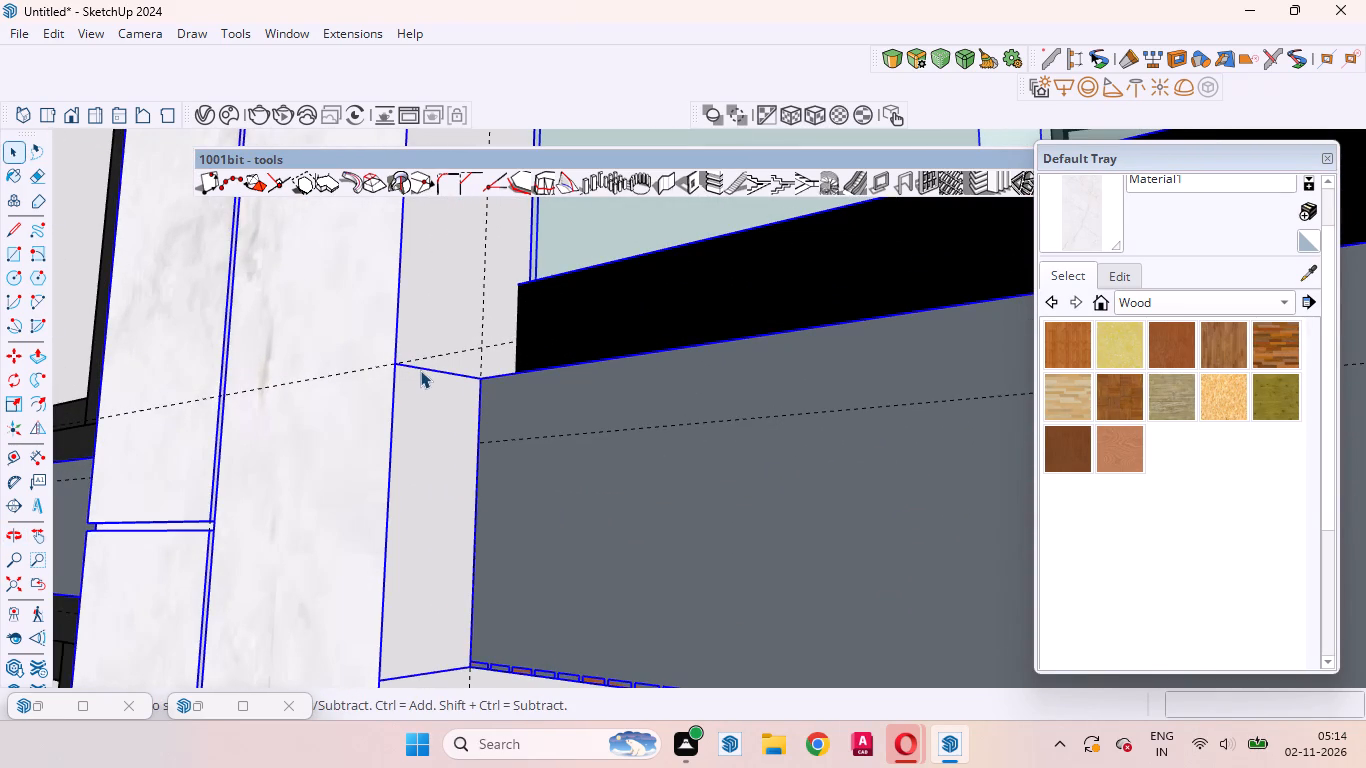
double_click(420, 368)
triple_click(424, 366)
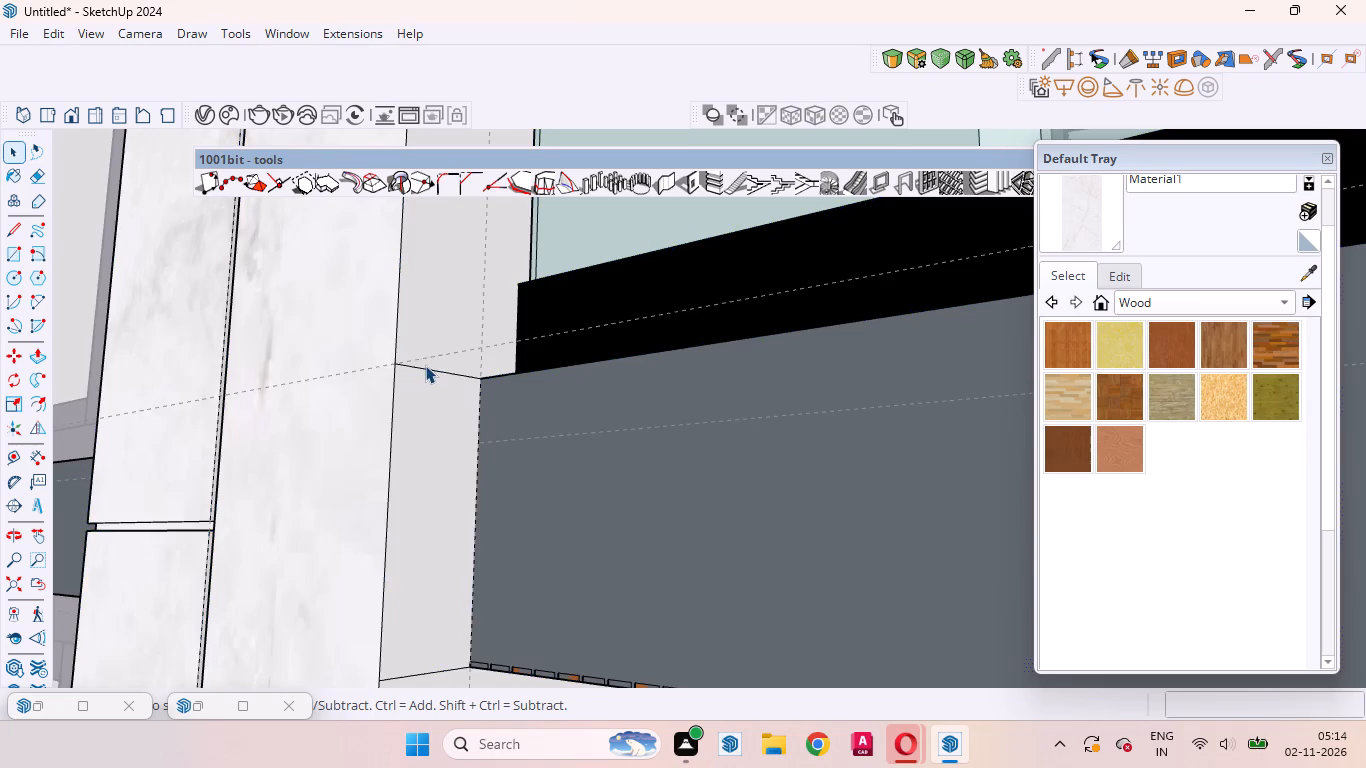
click(426, 369)
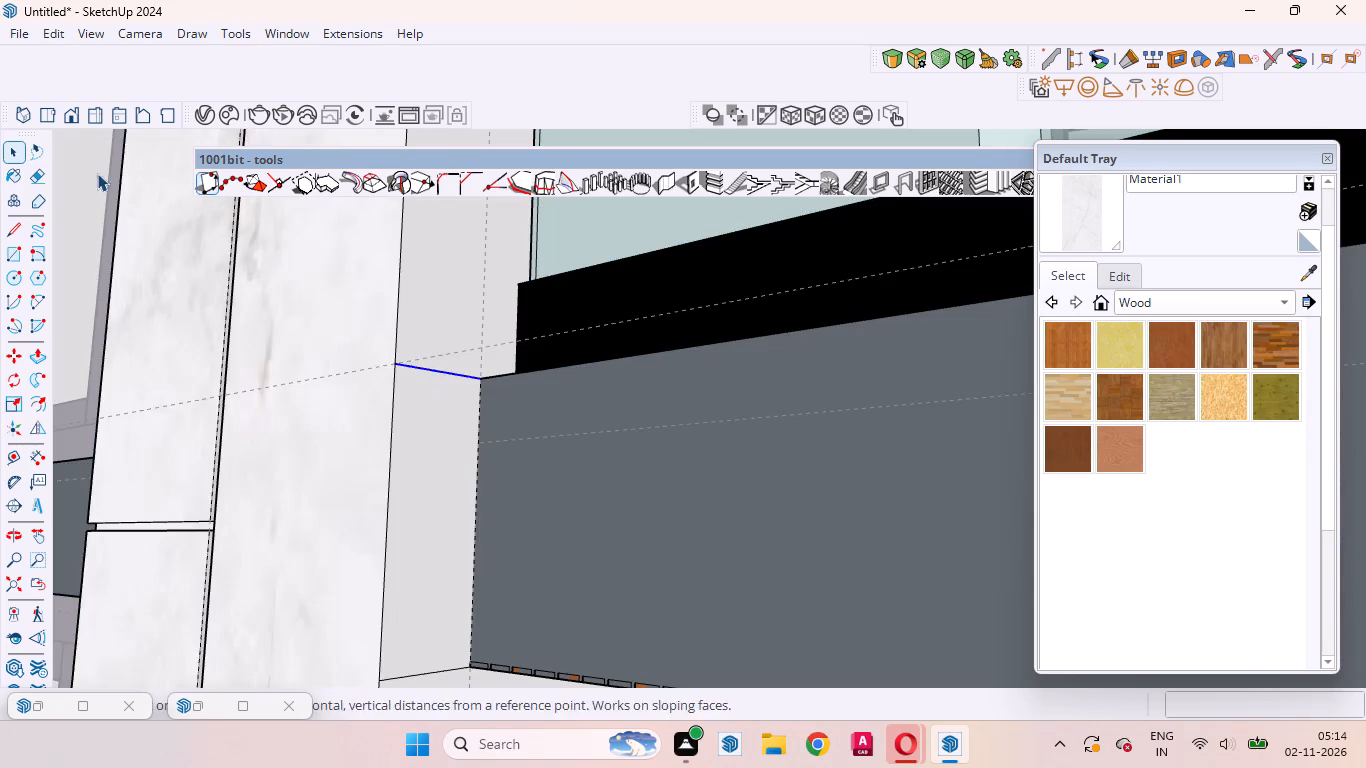
click(42, 182)
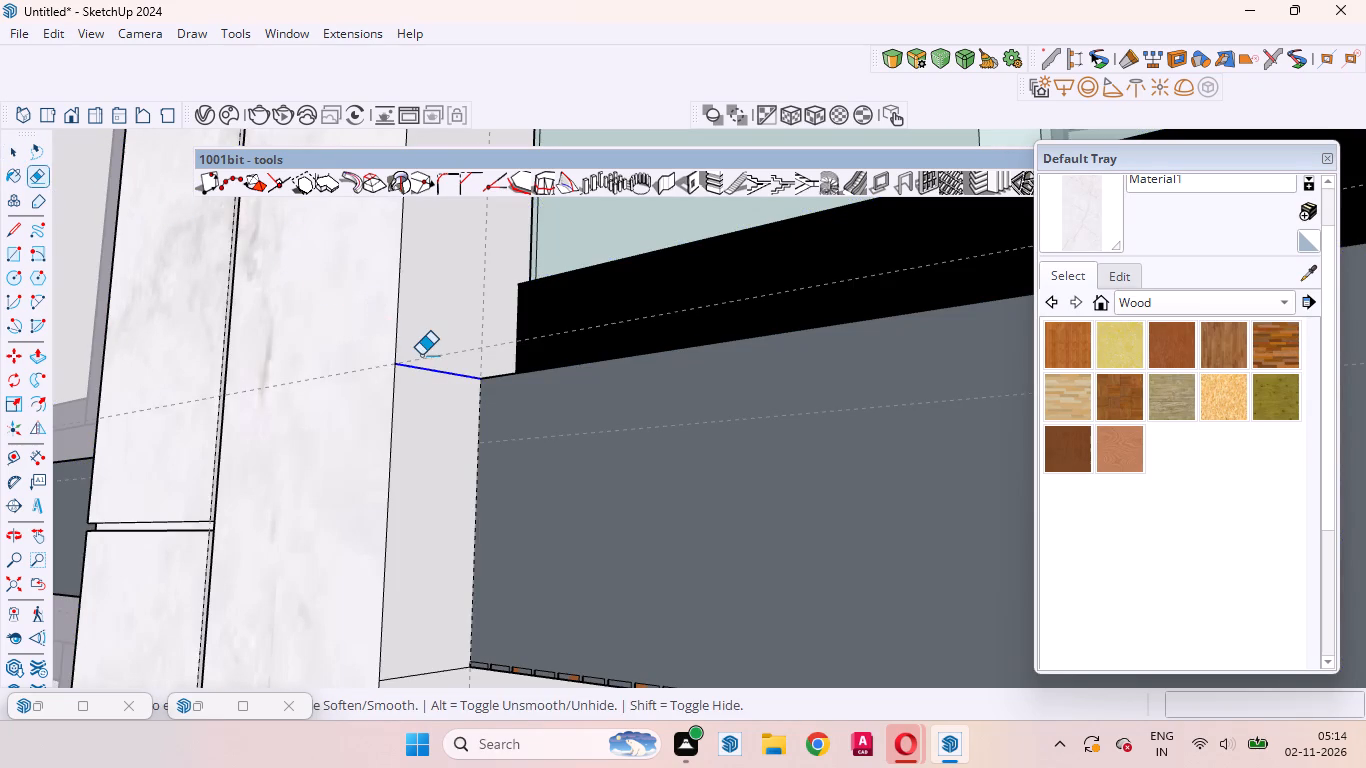
drag(422, 362, 422, 385)
Erase the stray edge on the same column side face level with the underside of the balcony slab.
scroll(494, 306, down, 5)
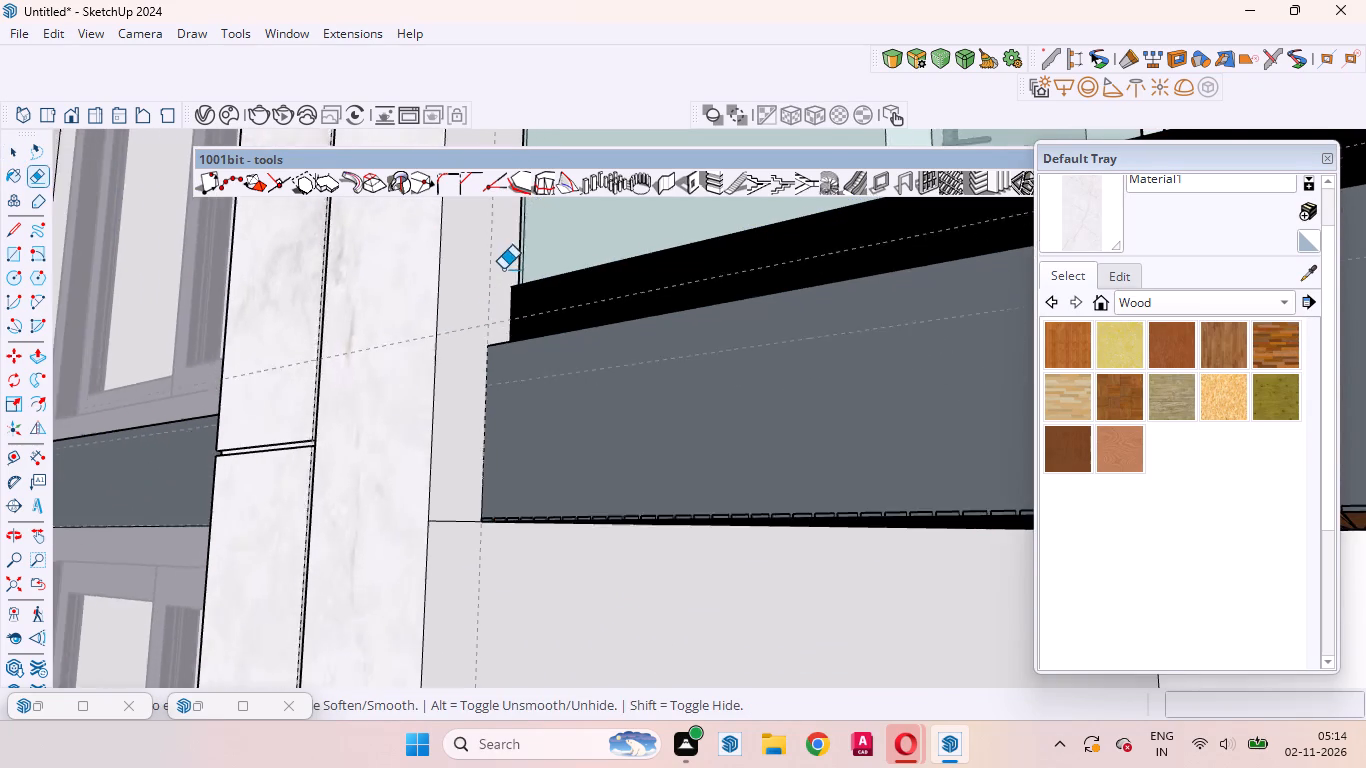
scroll(503, 269, down, 5)
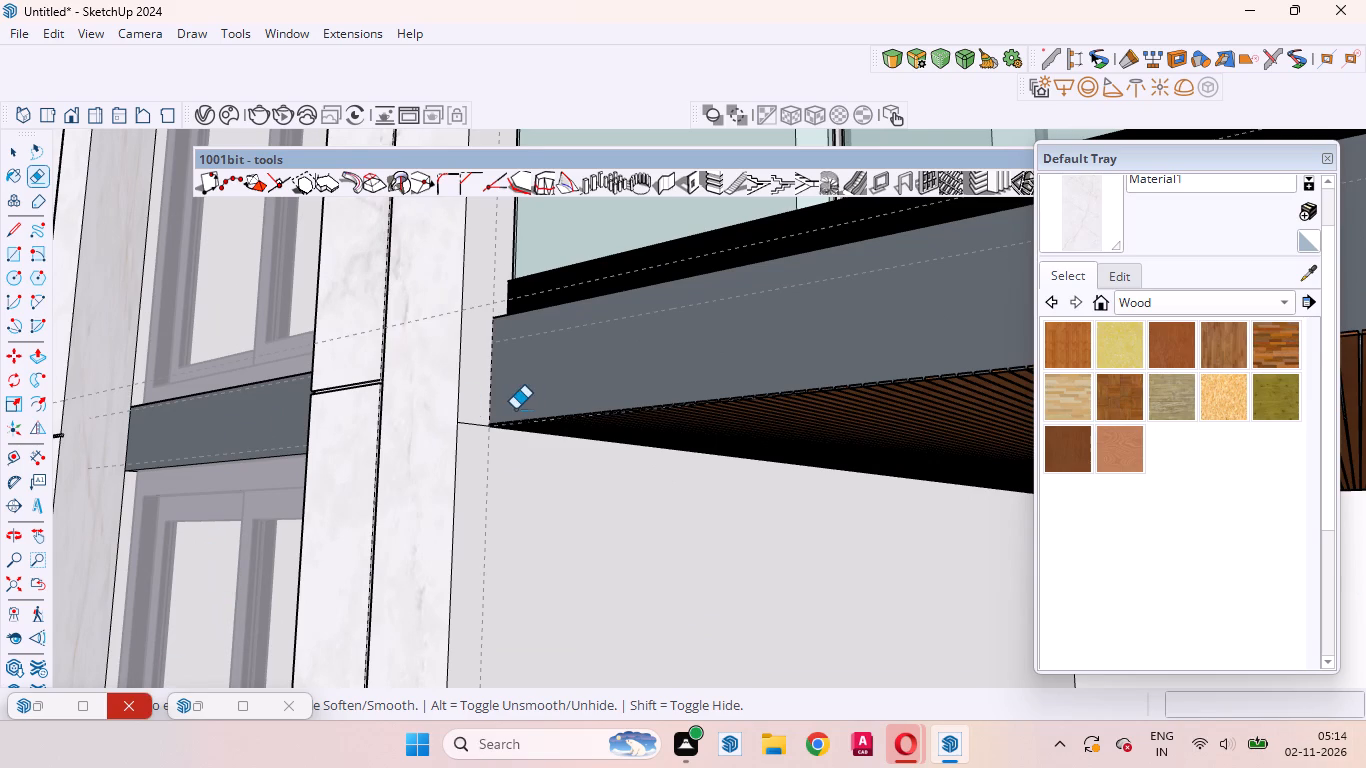
scroll(524, 409, up, 16)
drag(415, 346, 421, 466)
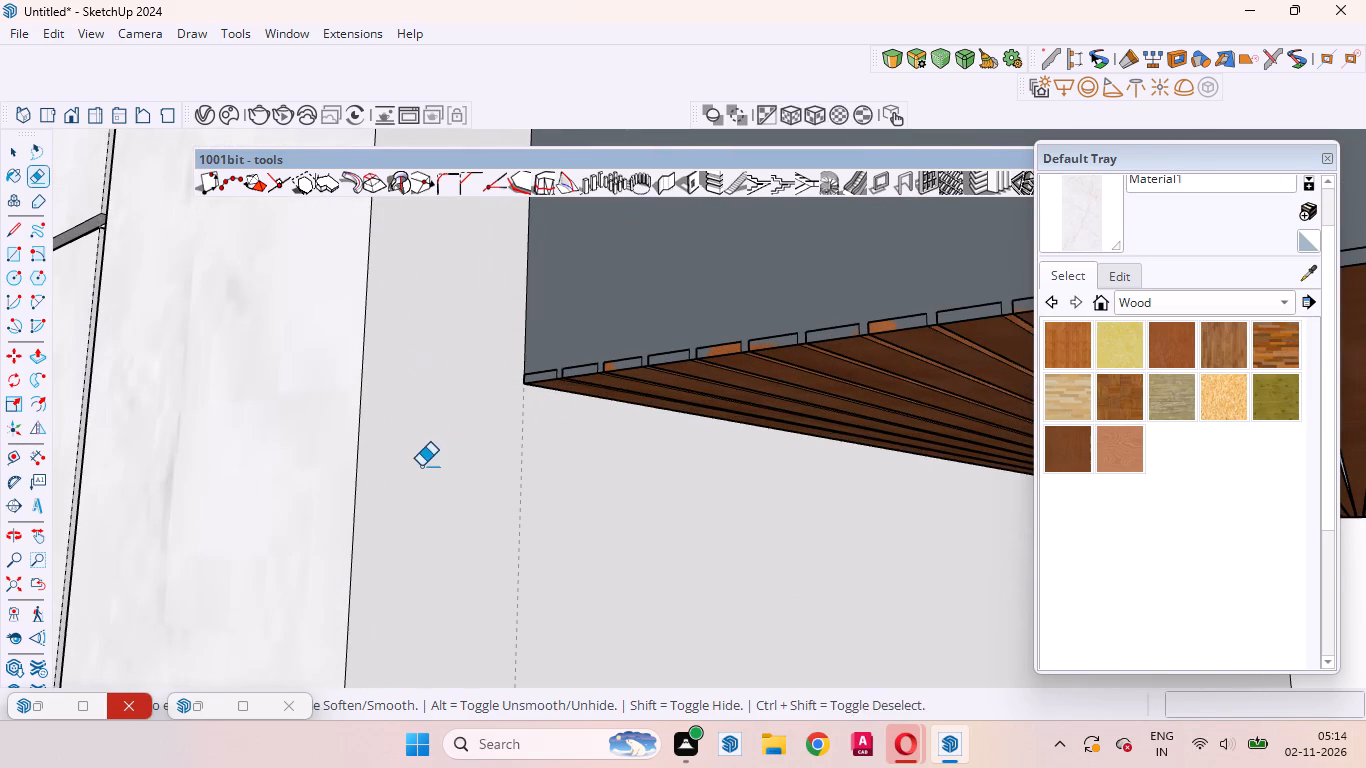
Erase the short stray edge across the vertical groove beside the balcony, at the horizontal groove above the arch.
scroll(421, 454, down, 20)
scroll(421, 454, down, 12)
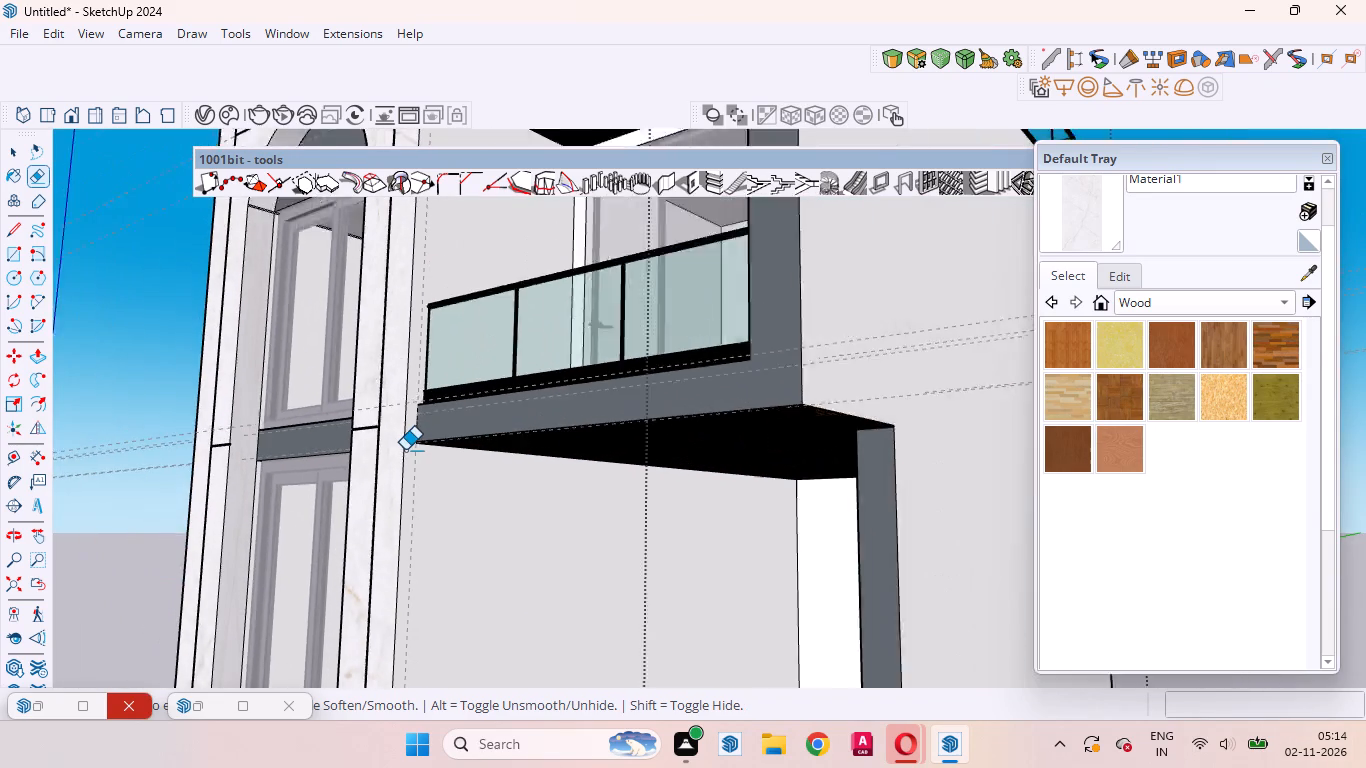
middle_drag(408, 458, 488, 556)
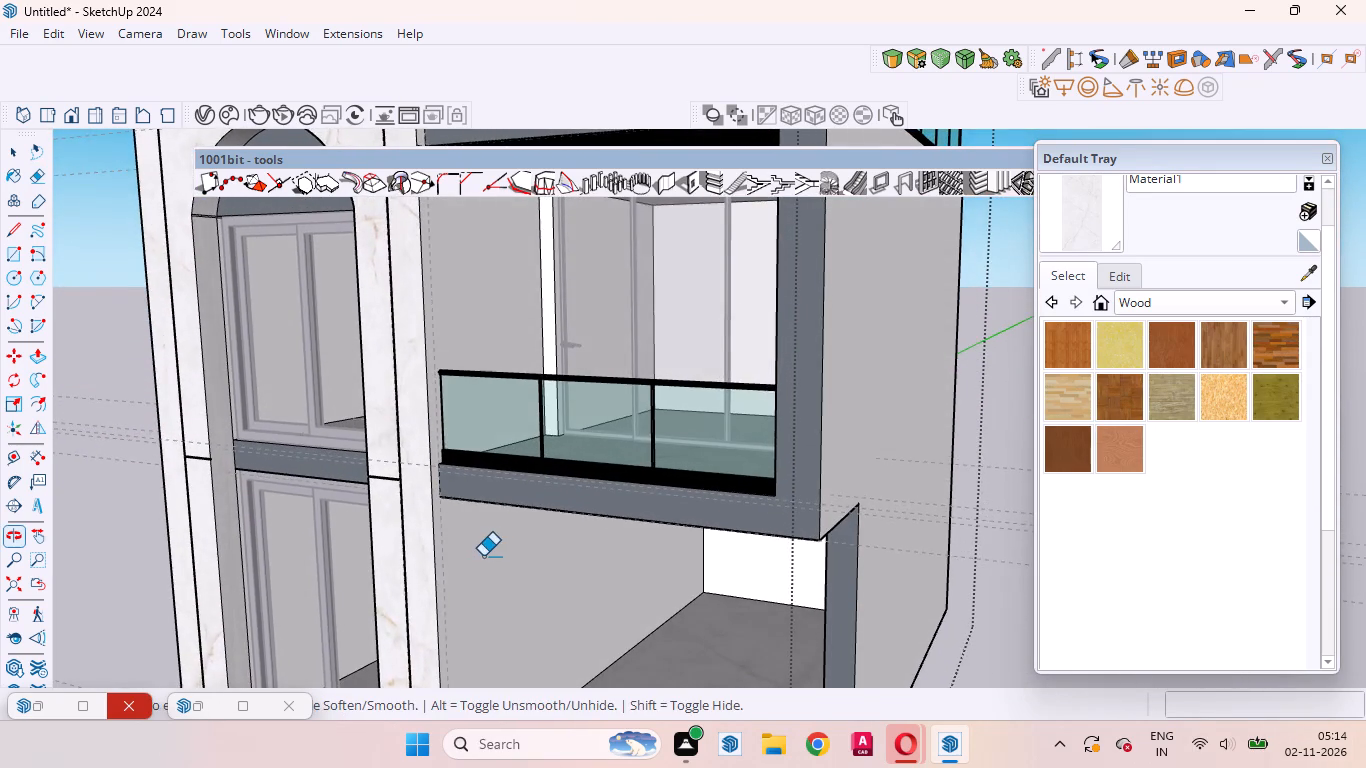
scroll(483, 565, down, 6)
scroll(407, 348, up, 13)
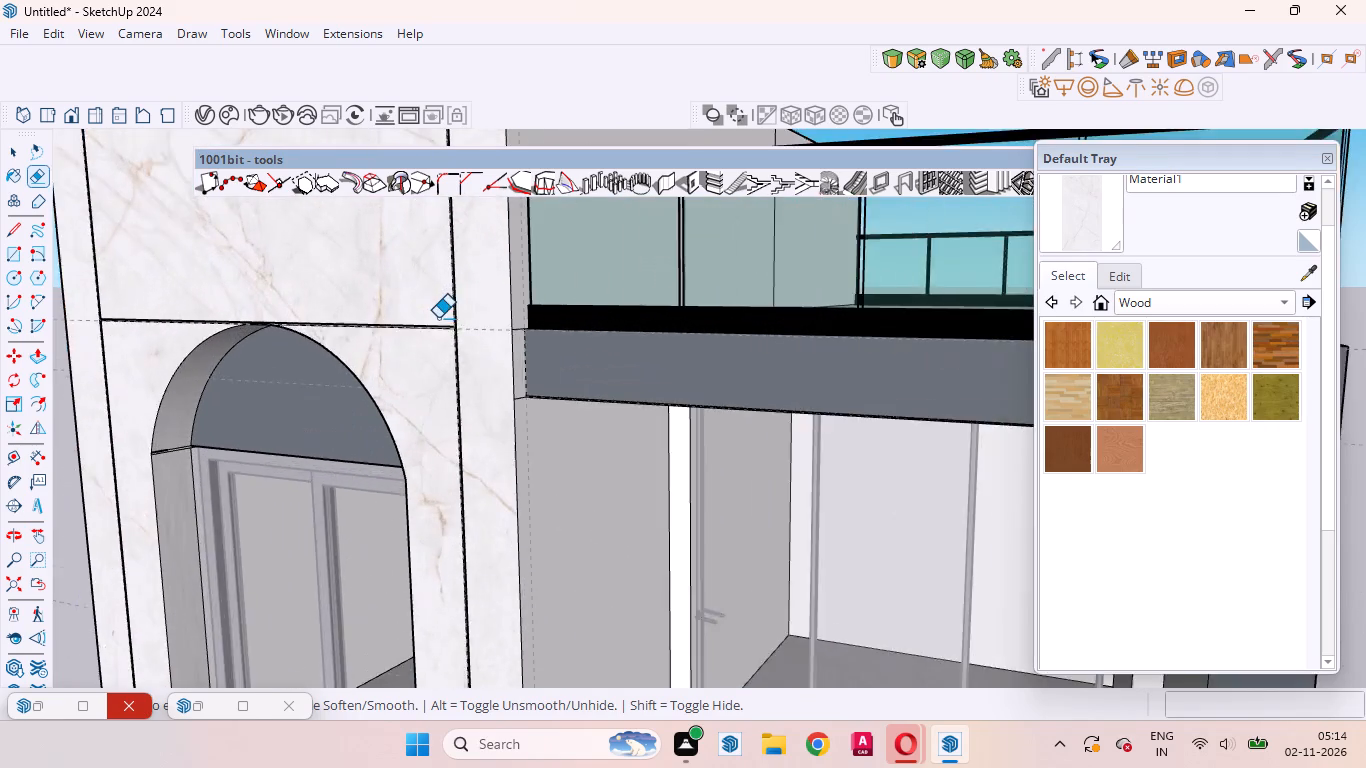
scroll(438, 318, up, 20)
scroll(438, 318, up, 9)
middle_drag(537, 400, 589, 407)
scroll(582, 407, up, 1)
middle_drag(589, 407, 648, 392)
scroll(645, 393, down, 6)
scroll(630, 400, up, 4)
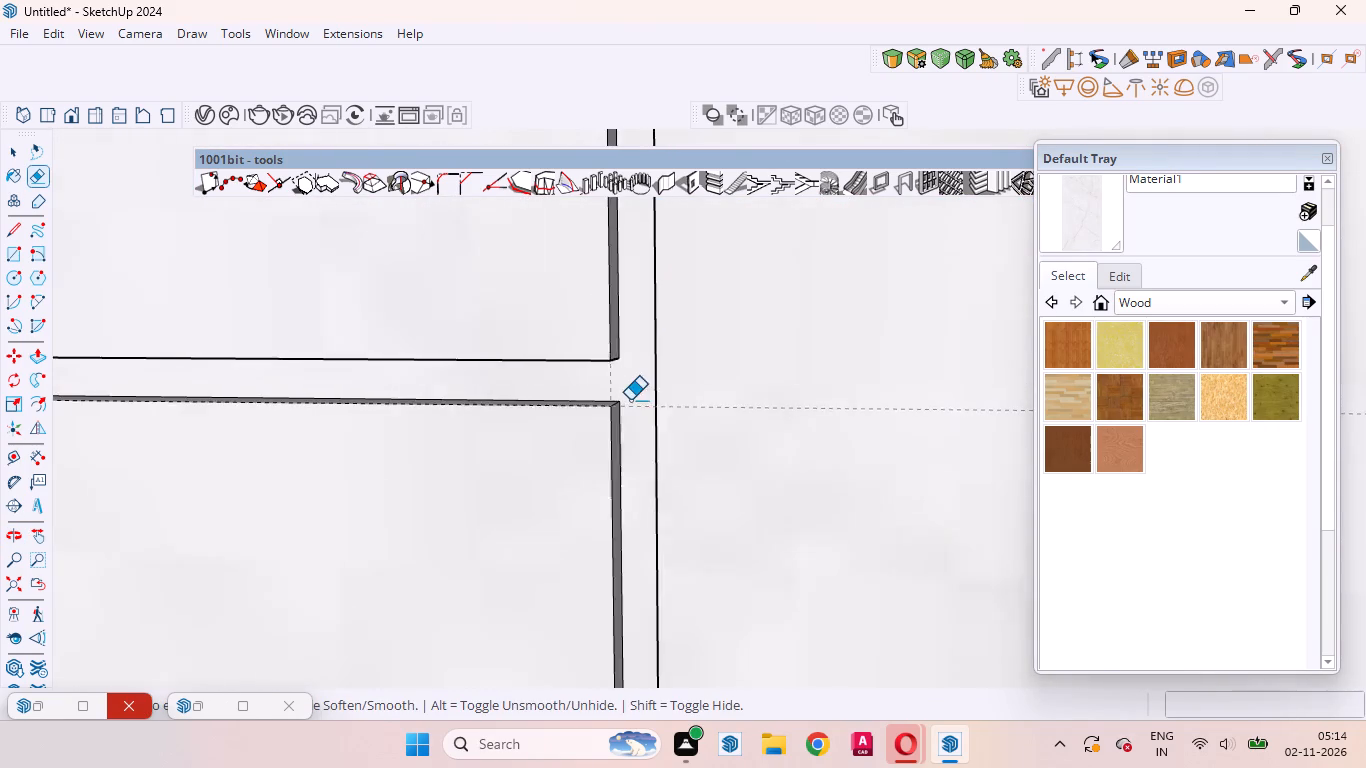
scroll(630, 400, up, 9)
middle_drag(636, 407, 830, 435)
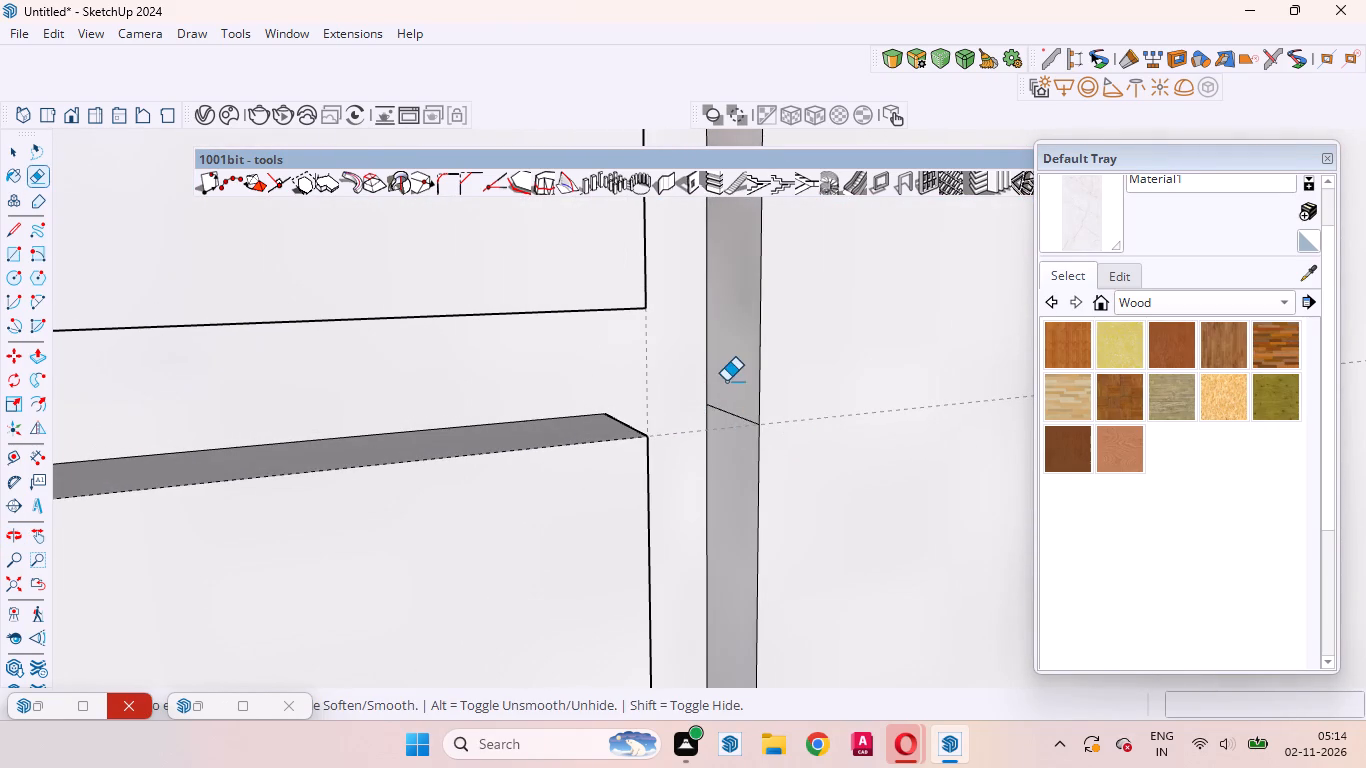
drag(728, 381, 736, 455)
Examine the horizontal groove above the arch and its junction with the outer vertical groove for stray edges.
scroll(733, 456, down, 12)
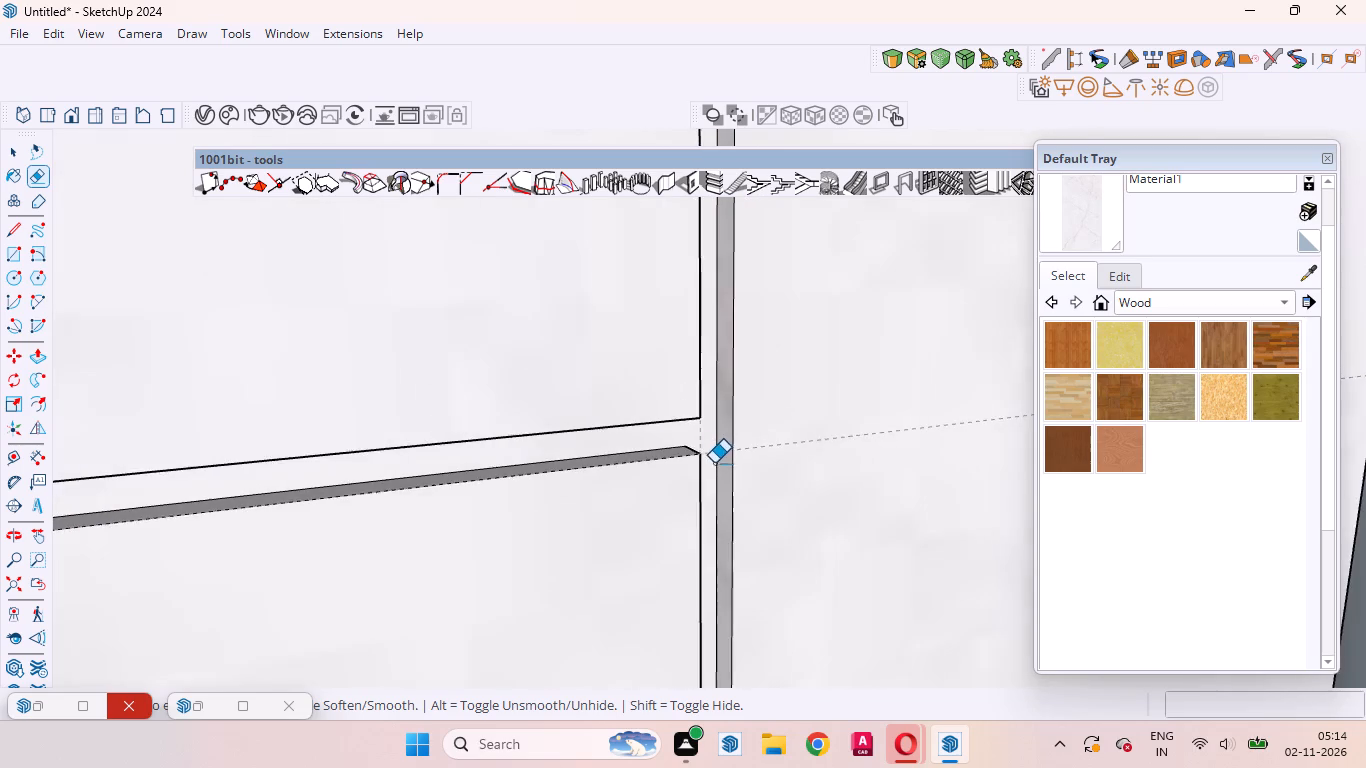
middle_drag(705, 463, 640, 348)
scroll(856, 418, down, 10)
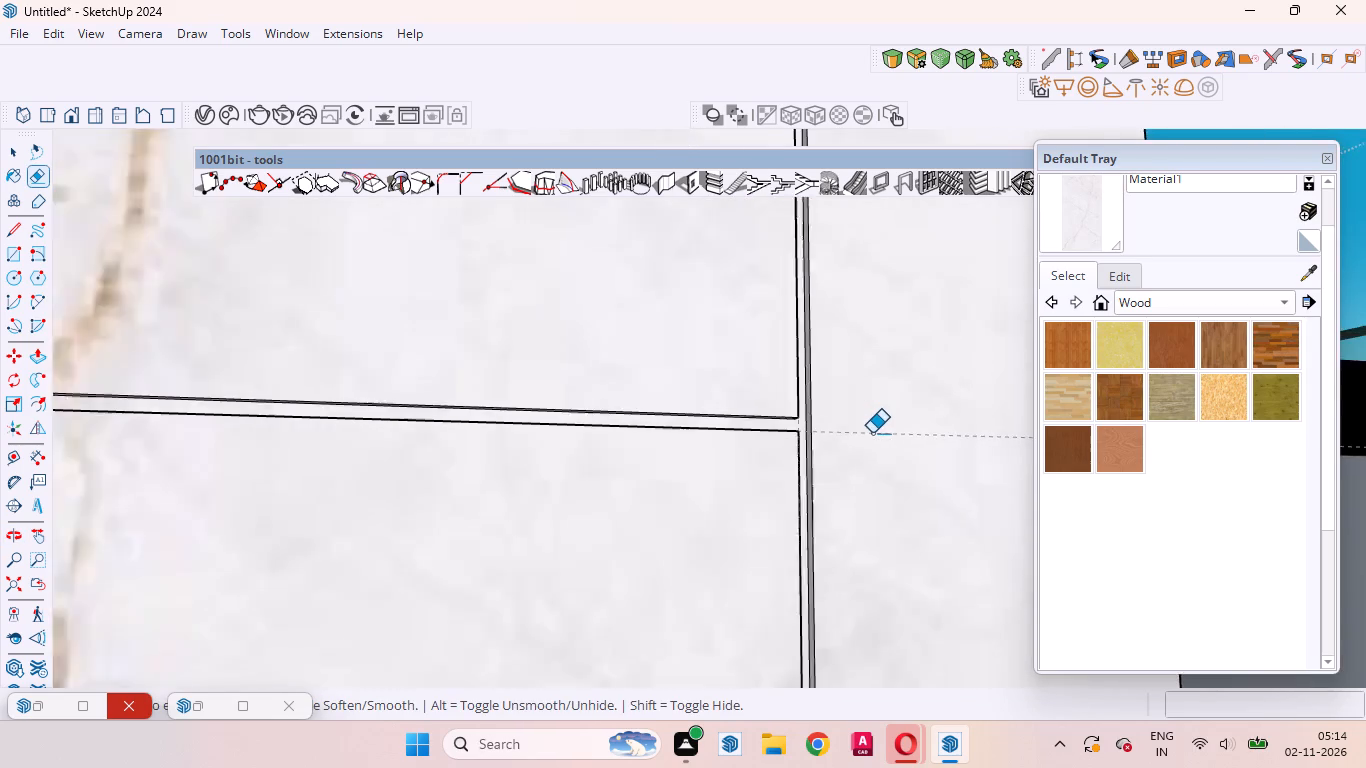
scroll(872, 433, down, 20)
scroll(872, 433, down, 6)
scroll(495, 432, up, 7)
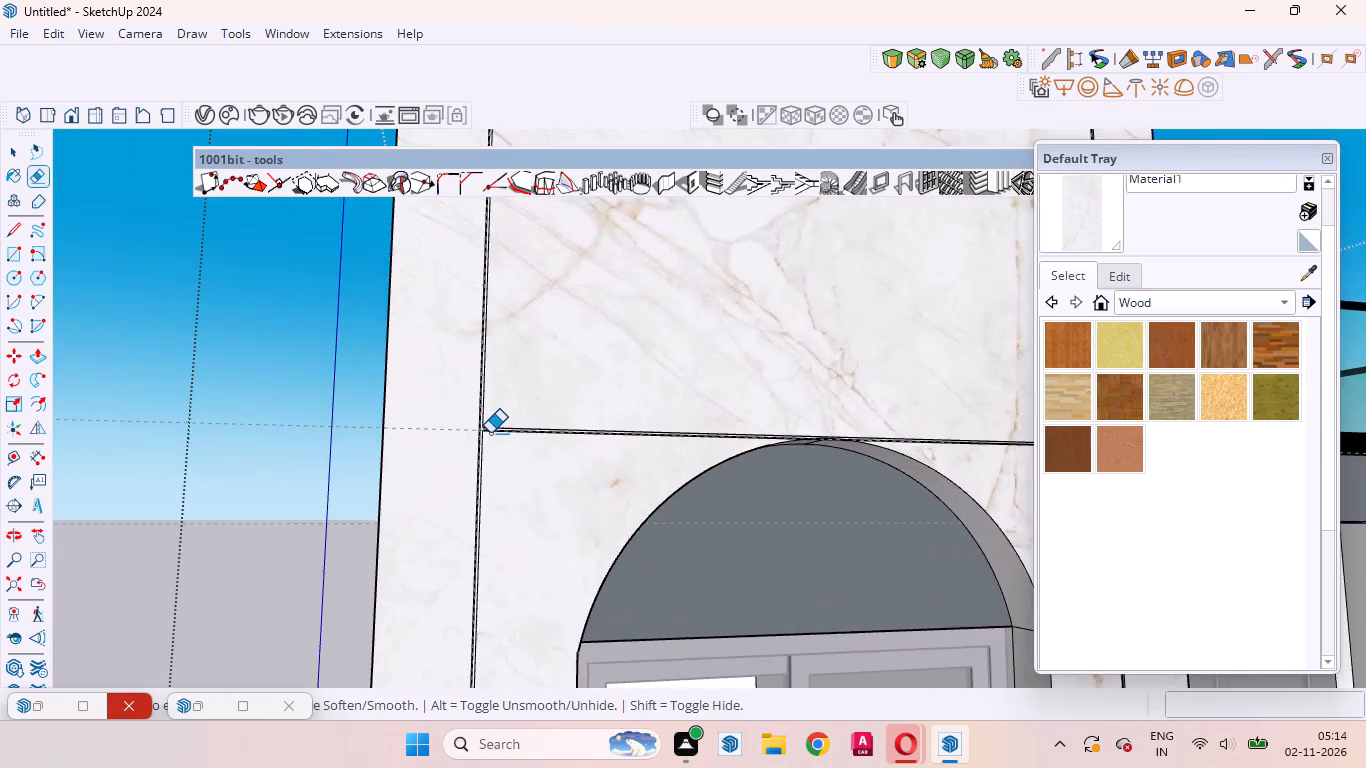
scroll(490, 433, up, 20)
scroll(490, 433, up, 3)
middle_drag(475, 430, 306, 408)
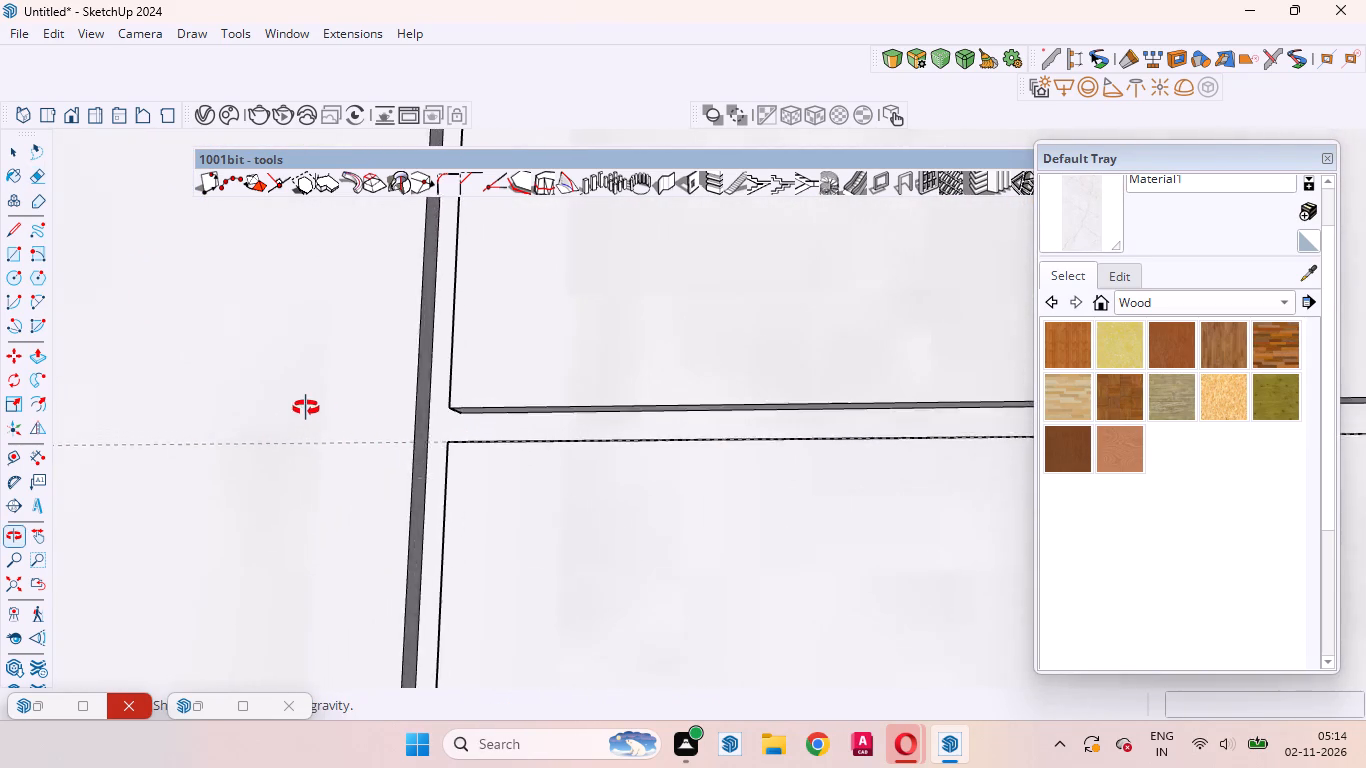
middle_drag(306, 408, 441, 445)
scroll(441, 445, up, 1)
scroll(447, 445, down, 20)
scroll(447, 445, down, 4)
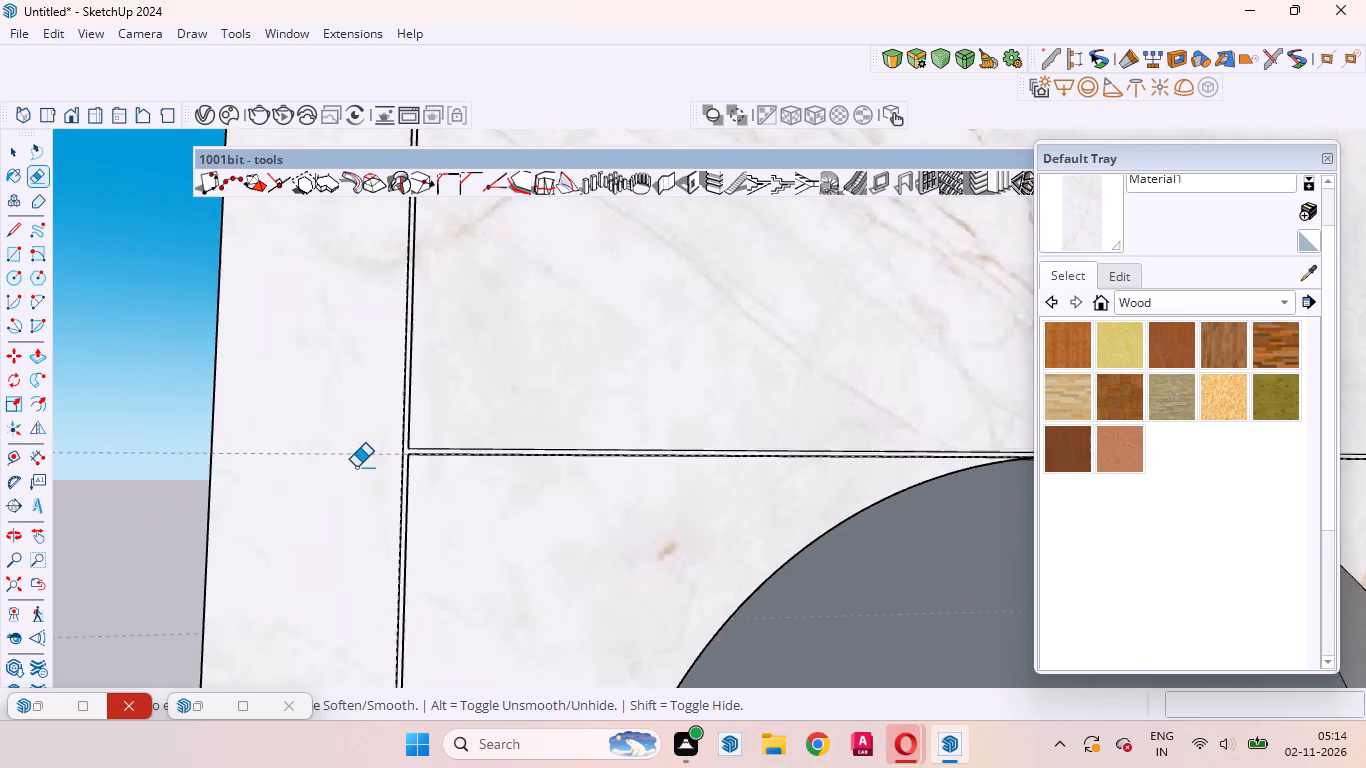
scroll(356, 467, down, 10)
scroll(362, 468, down, 20)
scroll(362, 468, down, 6)
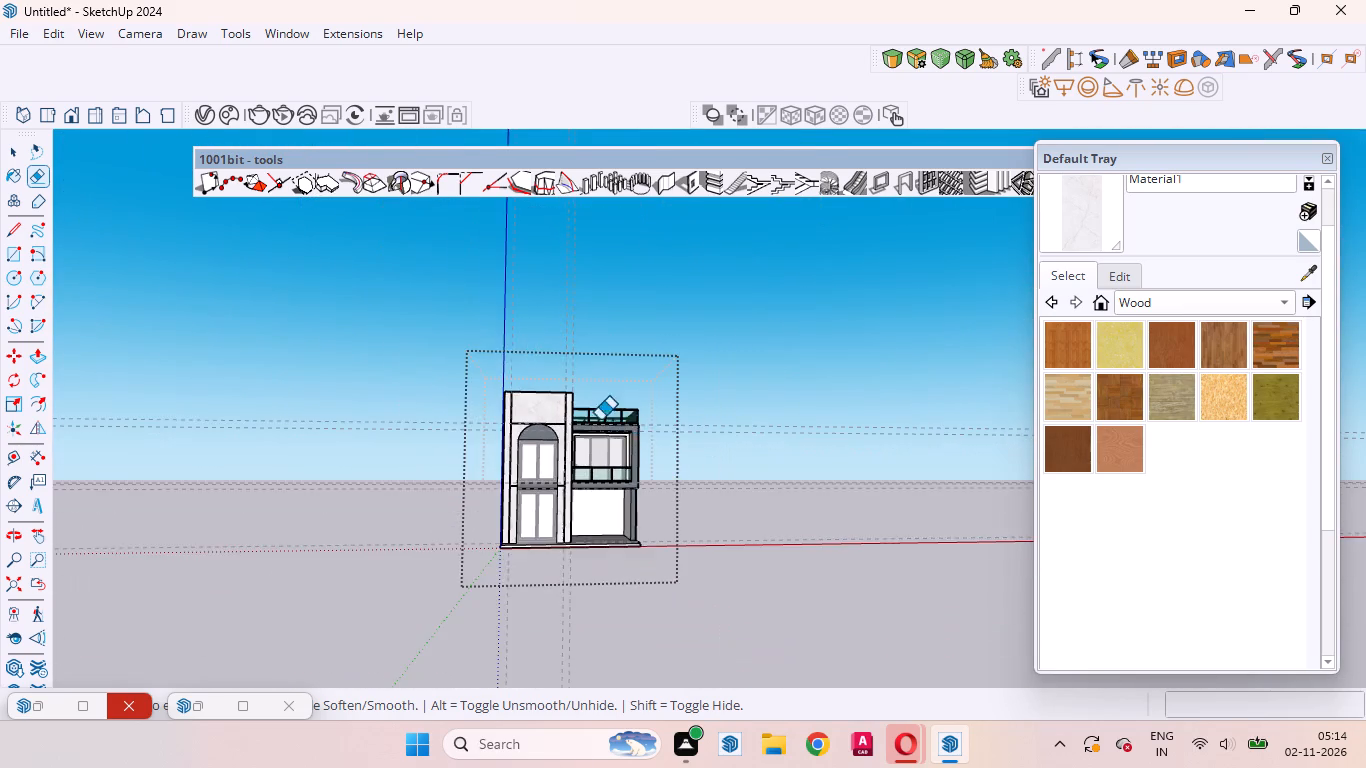
Leave the wall group and erase all vertical and horizontal guide lines around the house.
scroll(646, 454, up, 2)
click(12, 150)
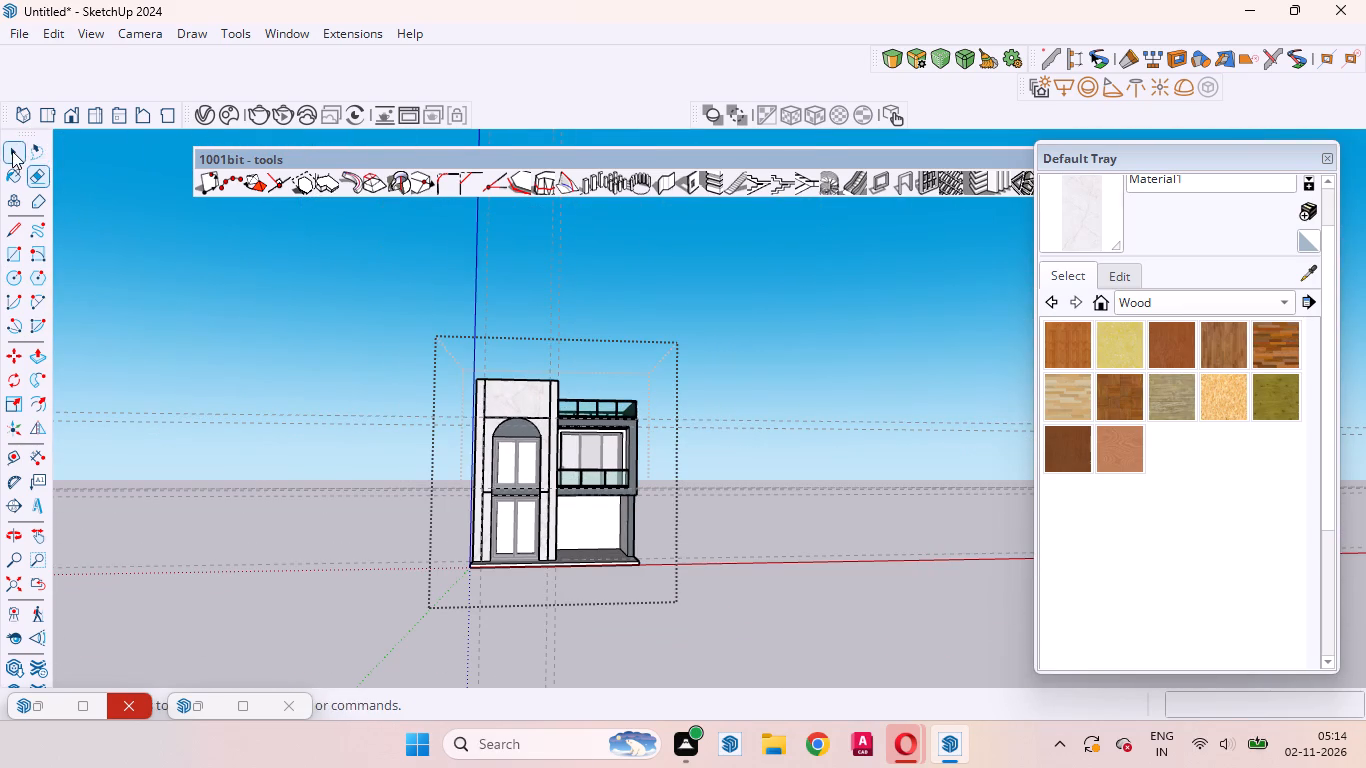
click(279, 538)
drag(377, 660, 212, 322)
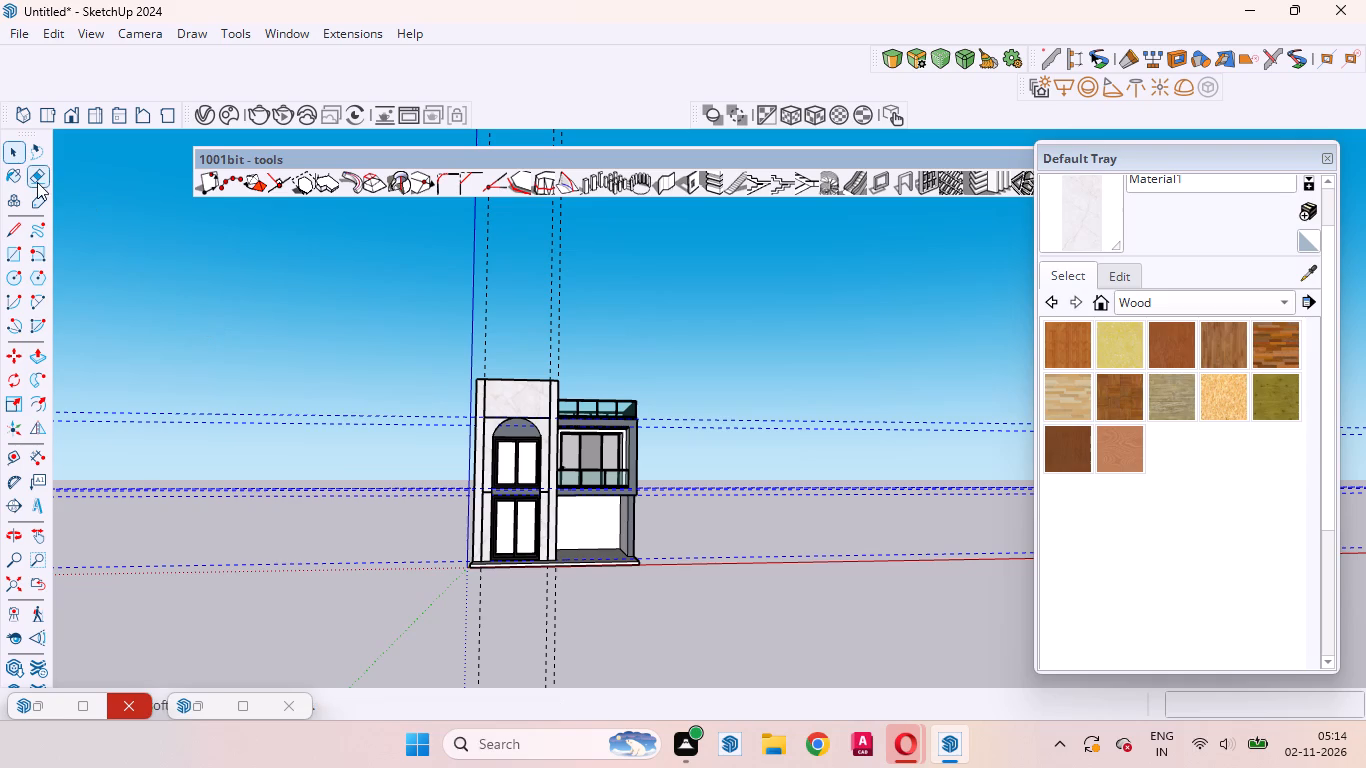
click(35, 180)
drag(605, 298, 409, 269)
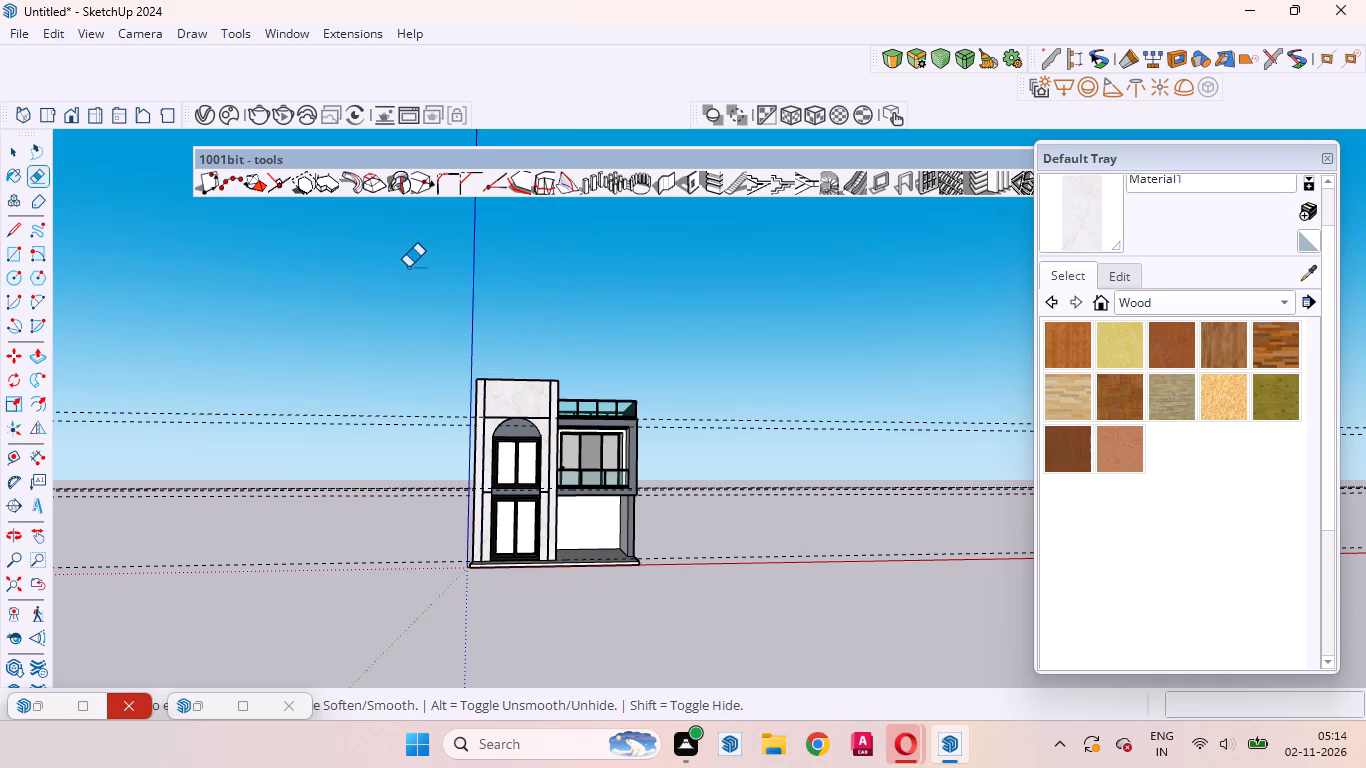
drag(342, 316, 317, 670)
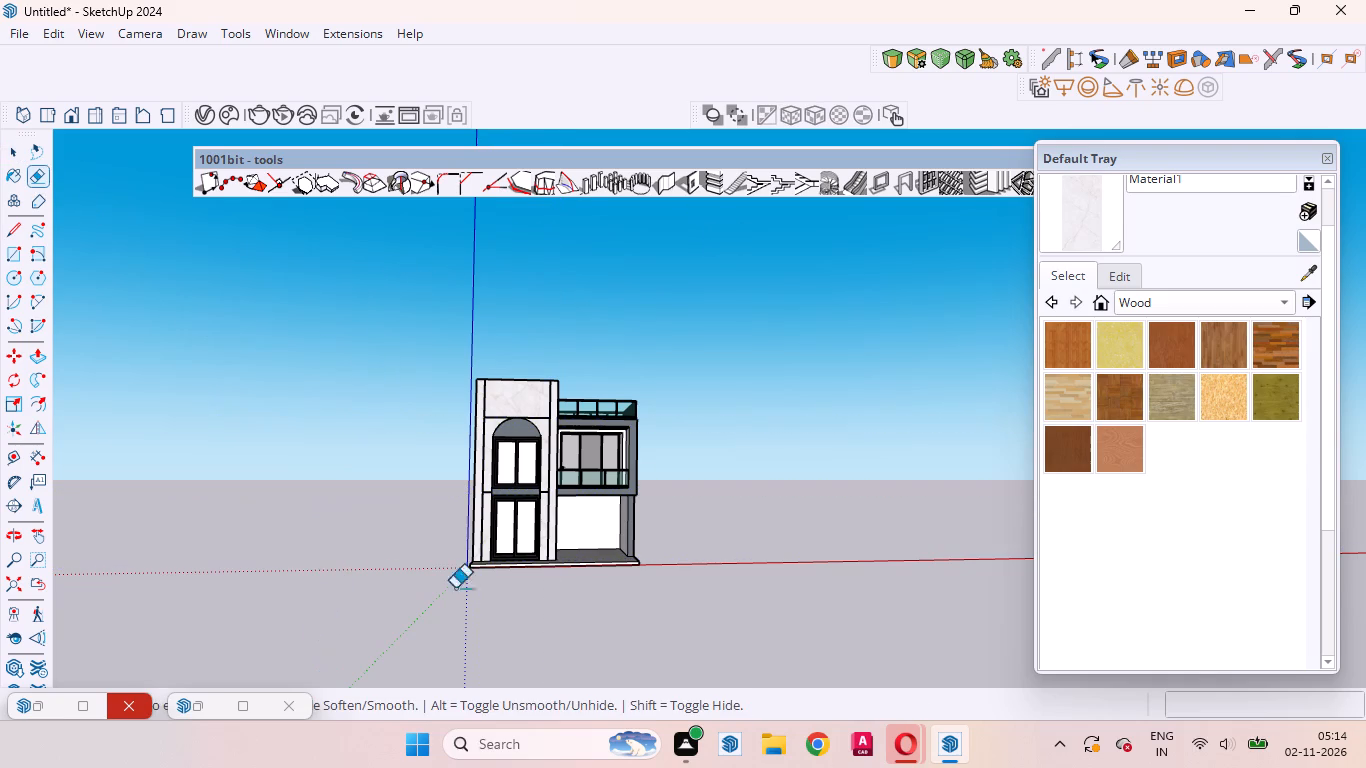
Examine the whole facade, including the arched window bay, balcony and wall grooves, from several angles and distances.
scroll(606, 487, up, 12)
middle_drag(504, 555, 367, 664)
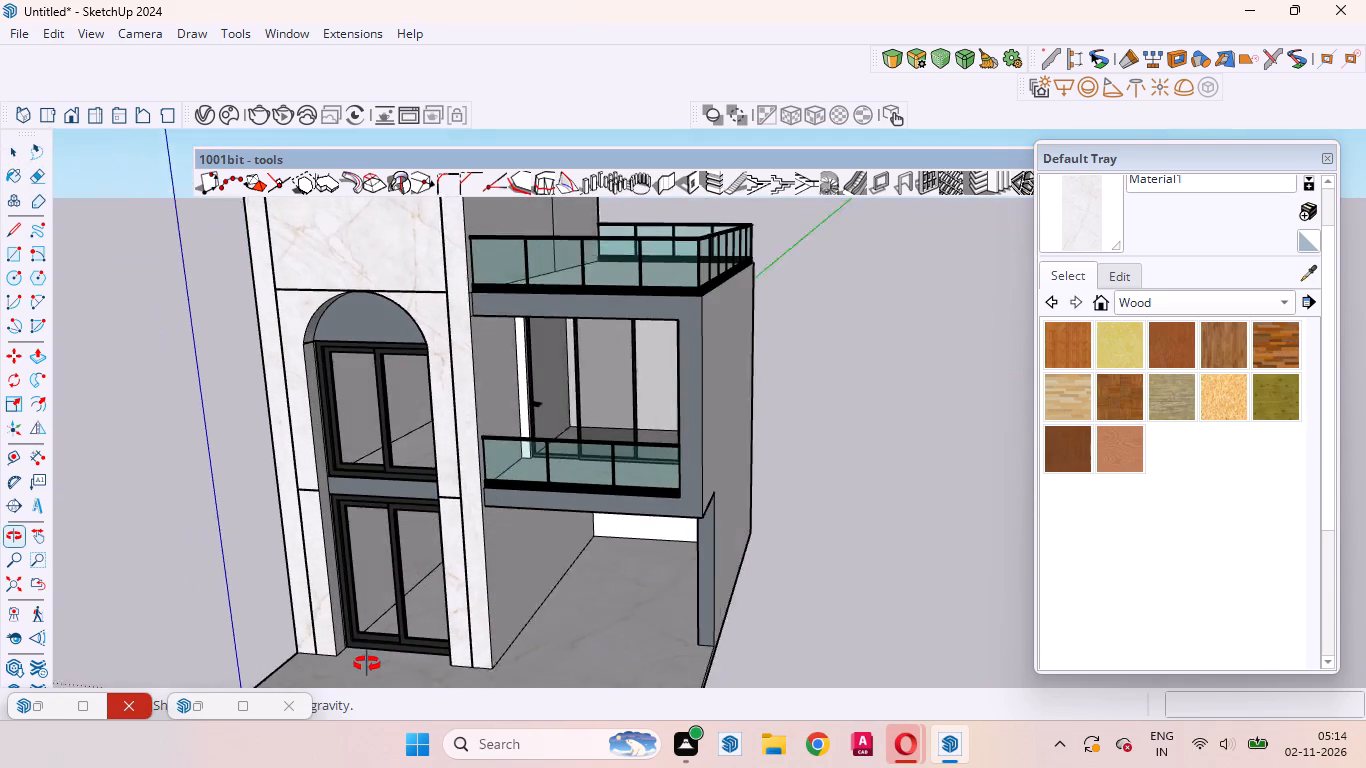
middle_drag(367, 664, 366, 657)
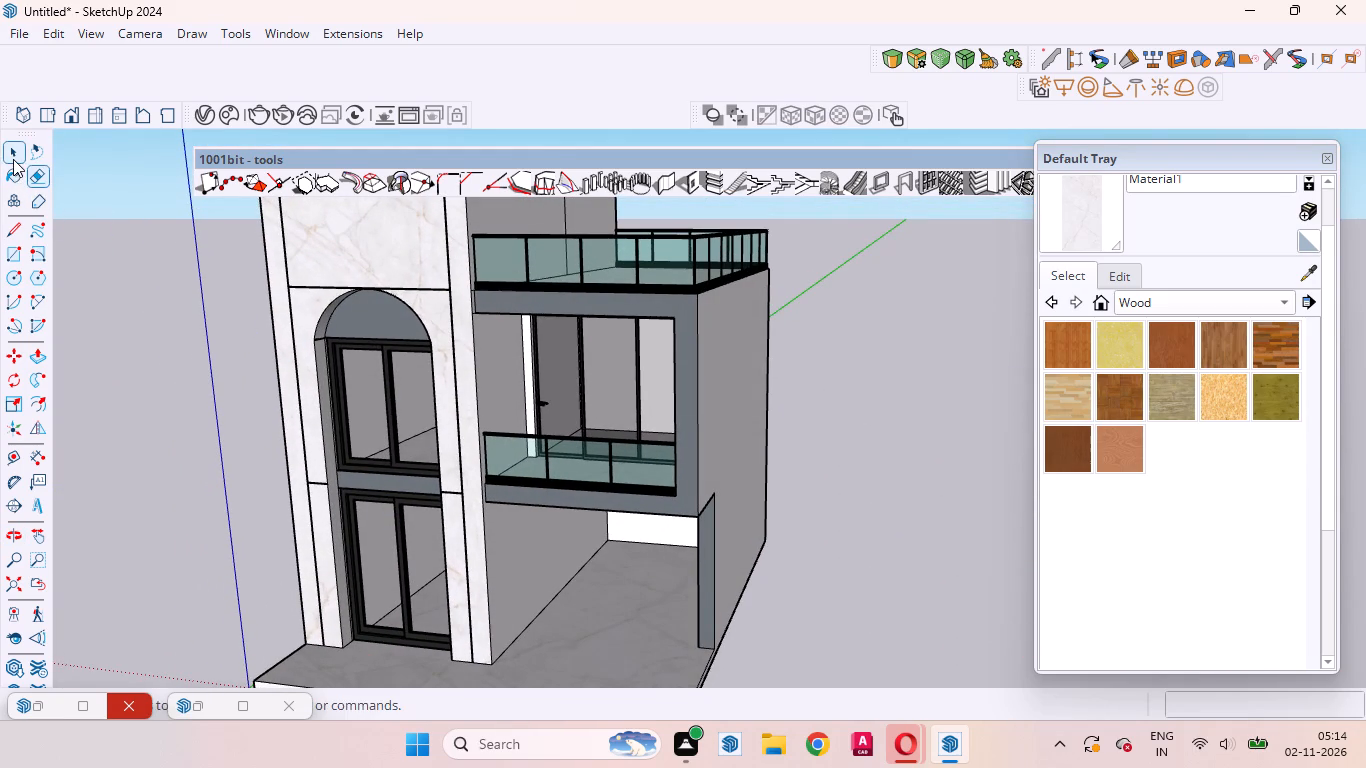
click(13, 157)
scroll(382, 473, up, 12)
middle_drag(326, 499, 228, 470)
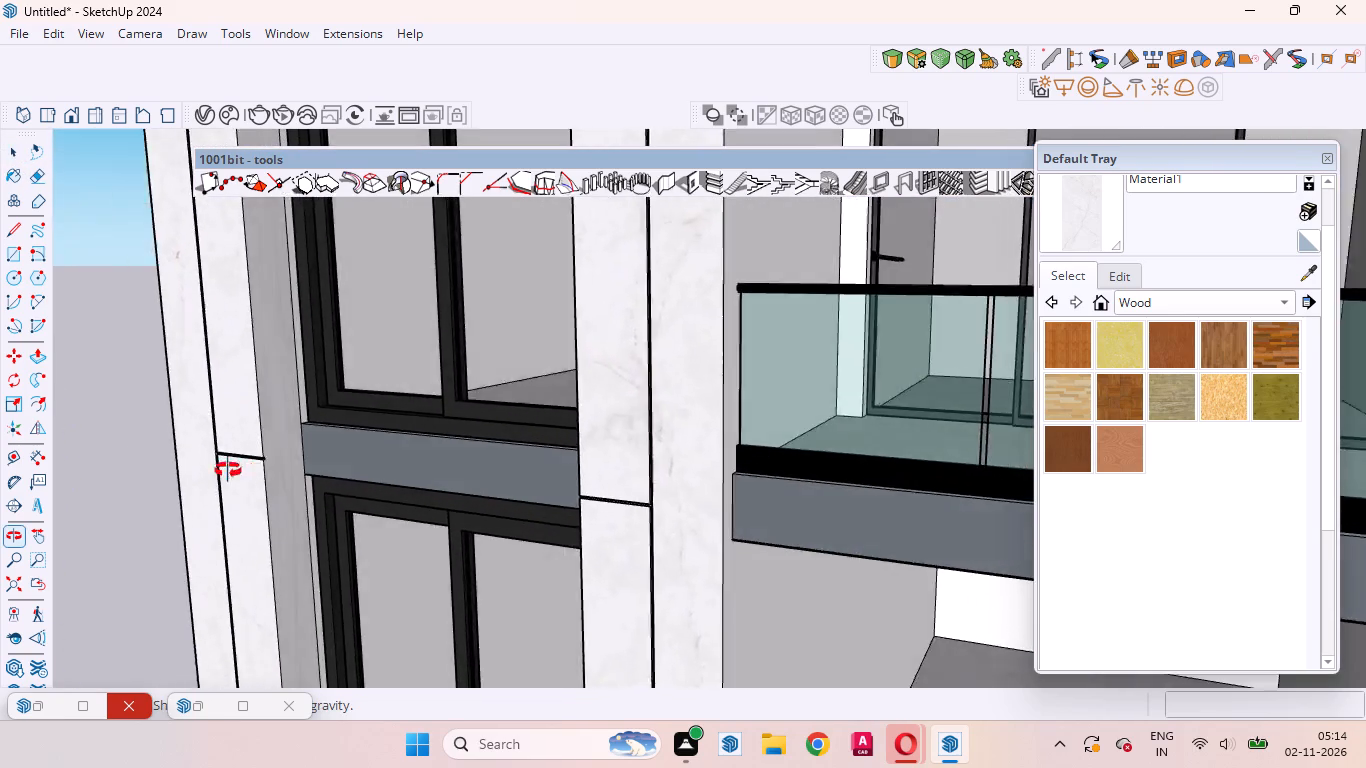
middle_drag(228, 470, 456, 684)
scroll(444, 597, down, 2)
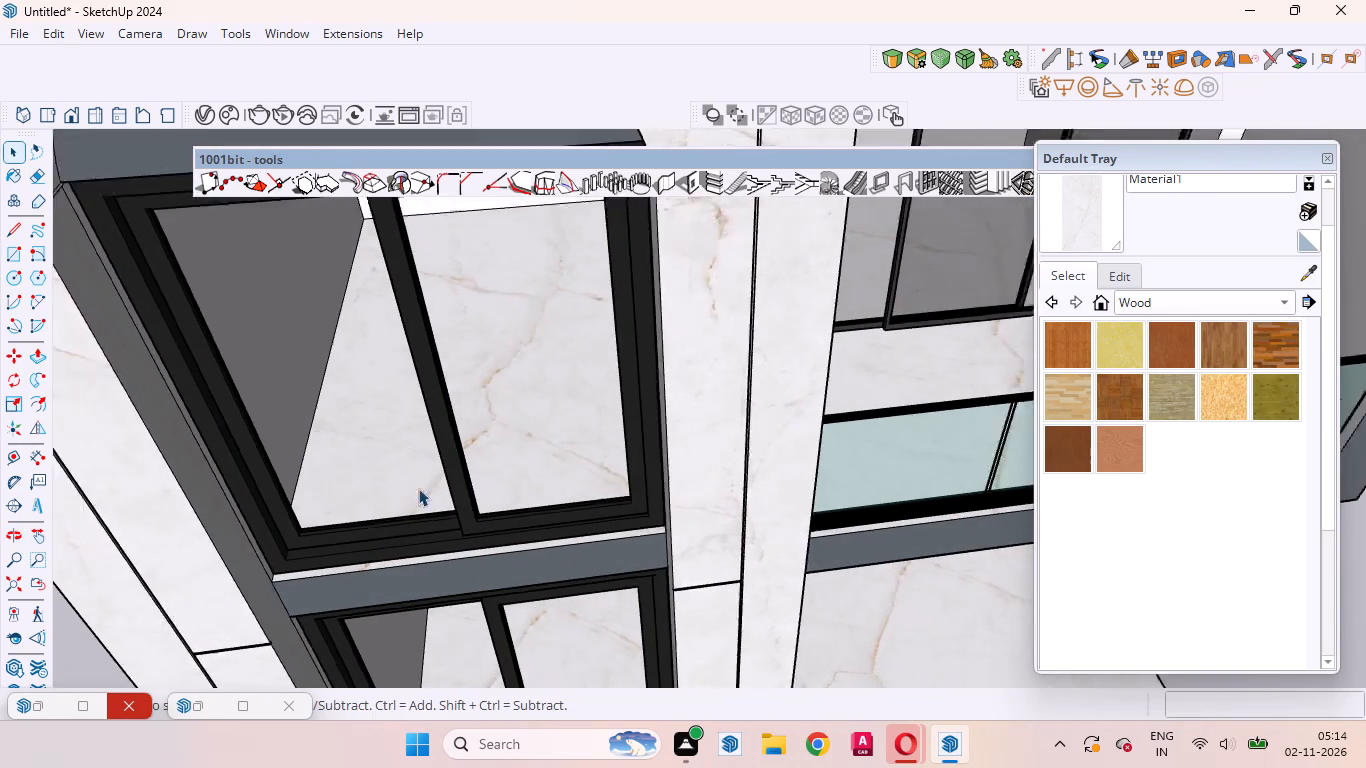
scroll(418, 488, down, 12)
middle_drag(729, 424, 644, 285)
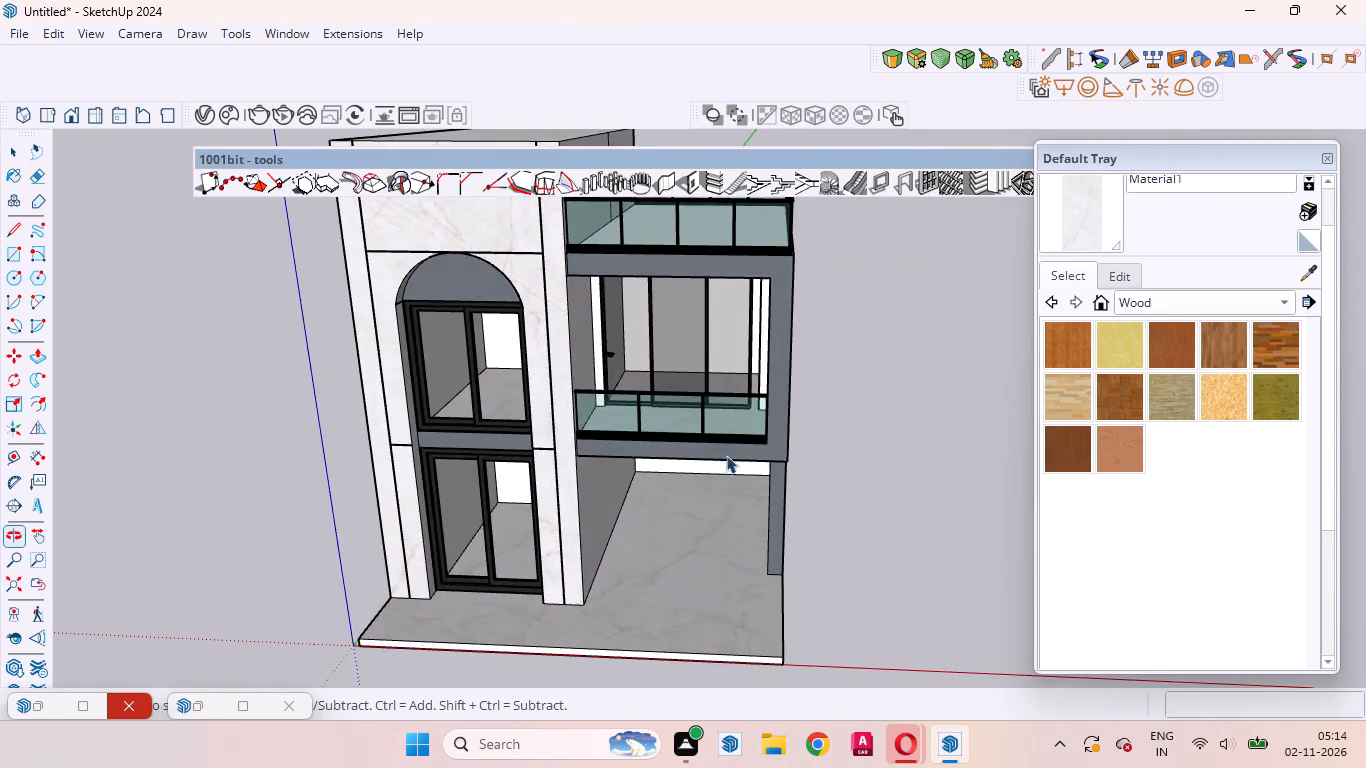
scroll(759, 501, down, 11)
middle_drag(632, 472, 655, 317)
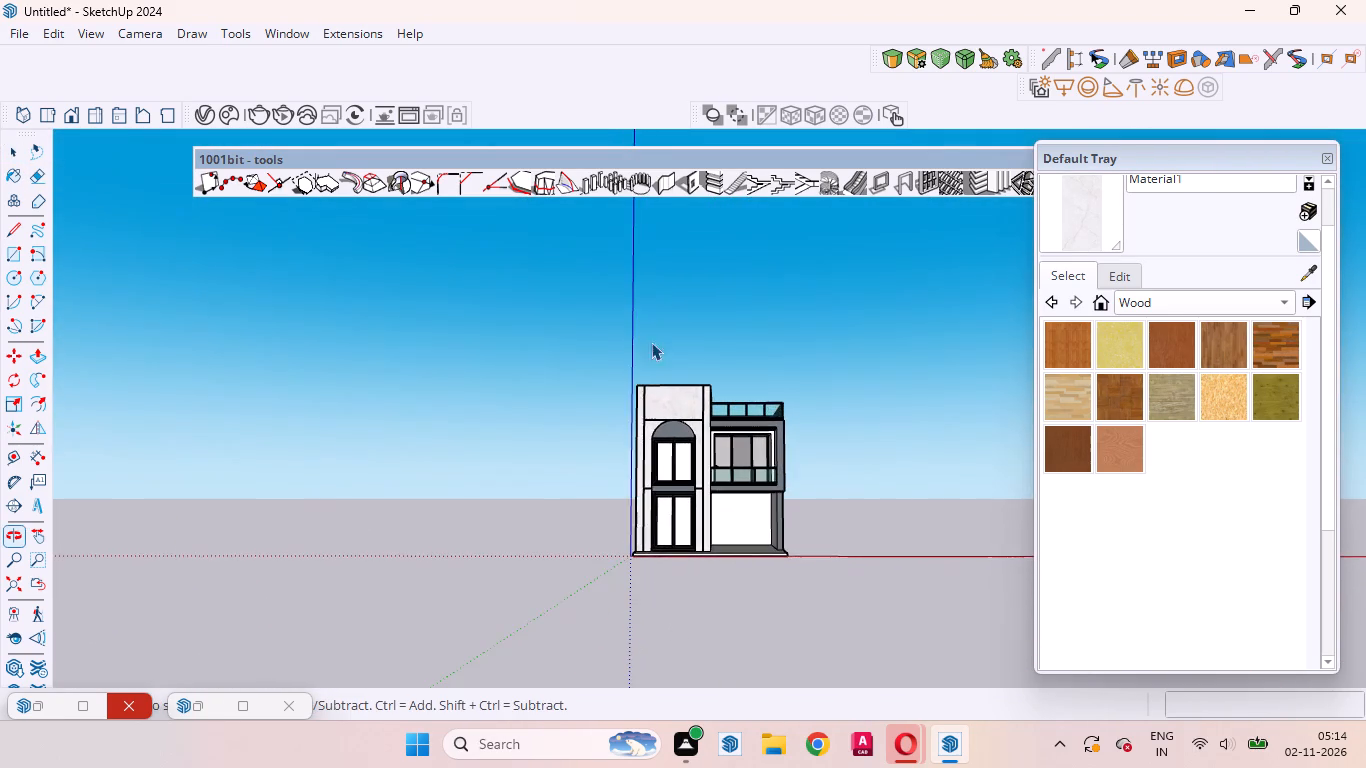
scroll(650, 369, up, 8)
scroll(672, 438, down, 4)
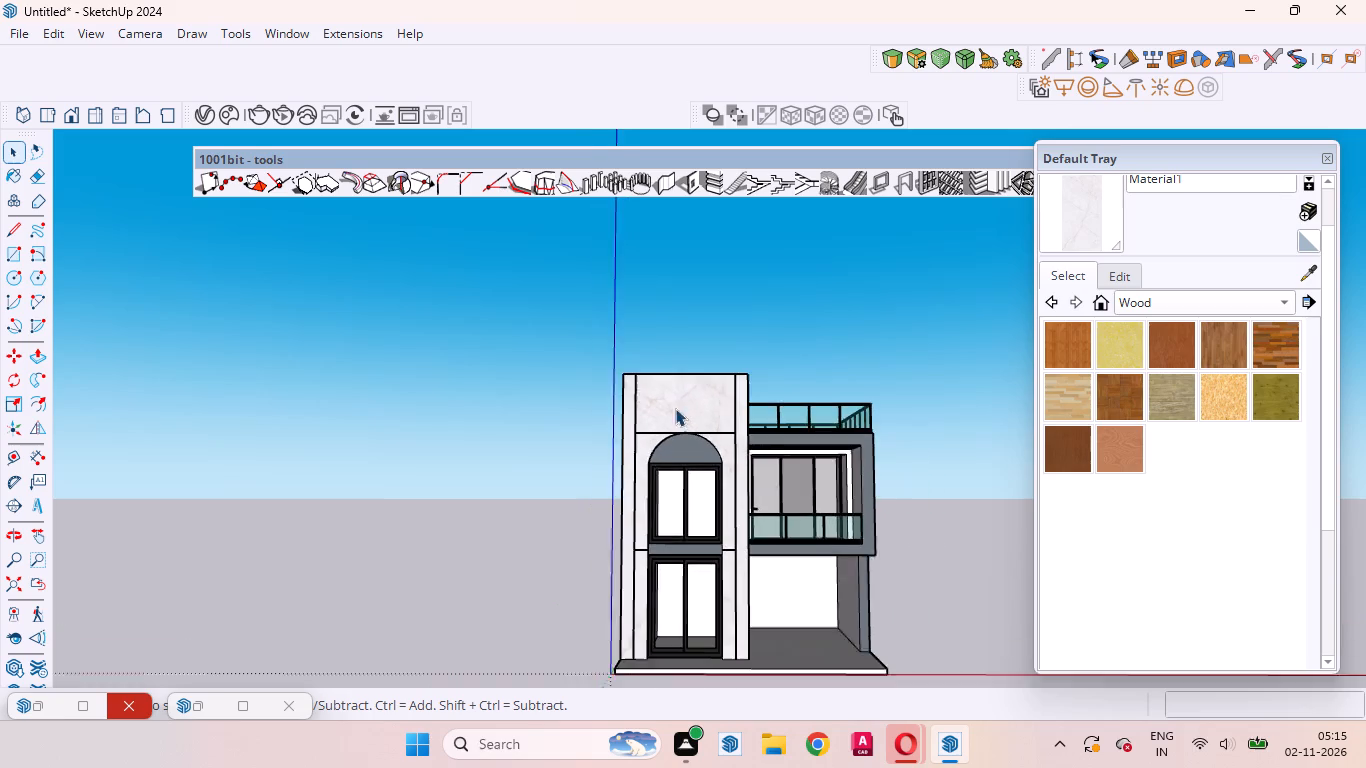
middle_drag(778, 517, 694, 739)
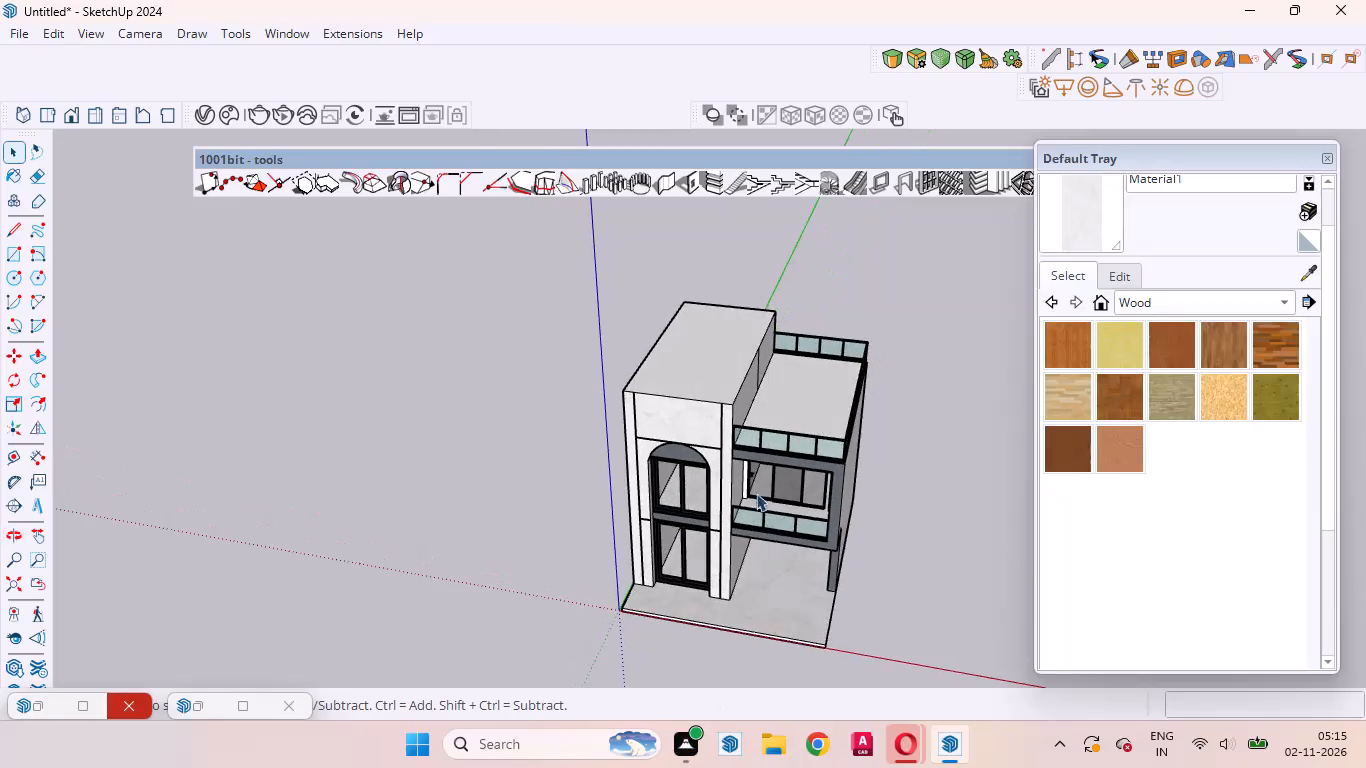
scroll(758, 488, up, 18)
scroll(707, 510, down, 8)
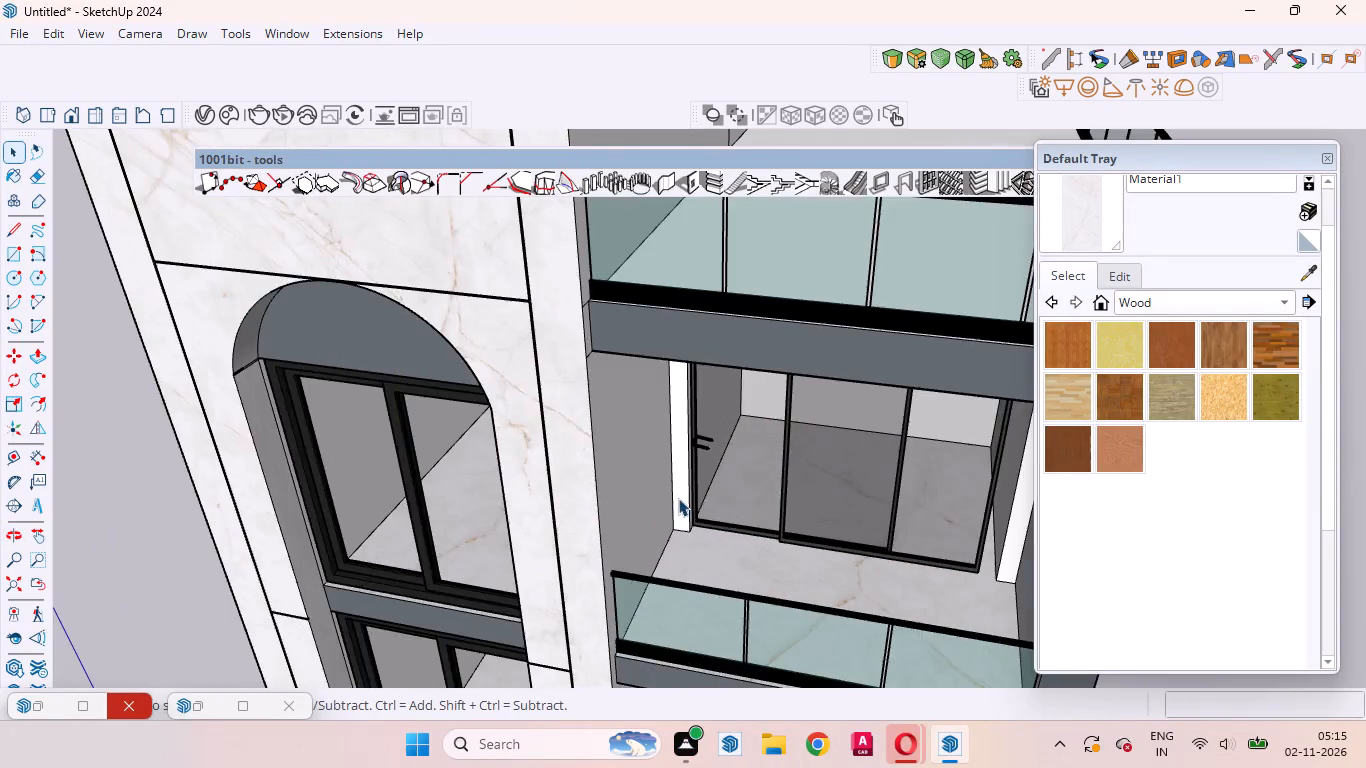
scroll(678, 498, down, 2)
middle_drag(693, 513, 846, 318)
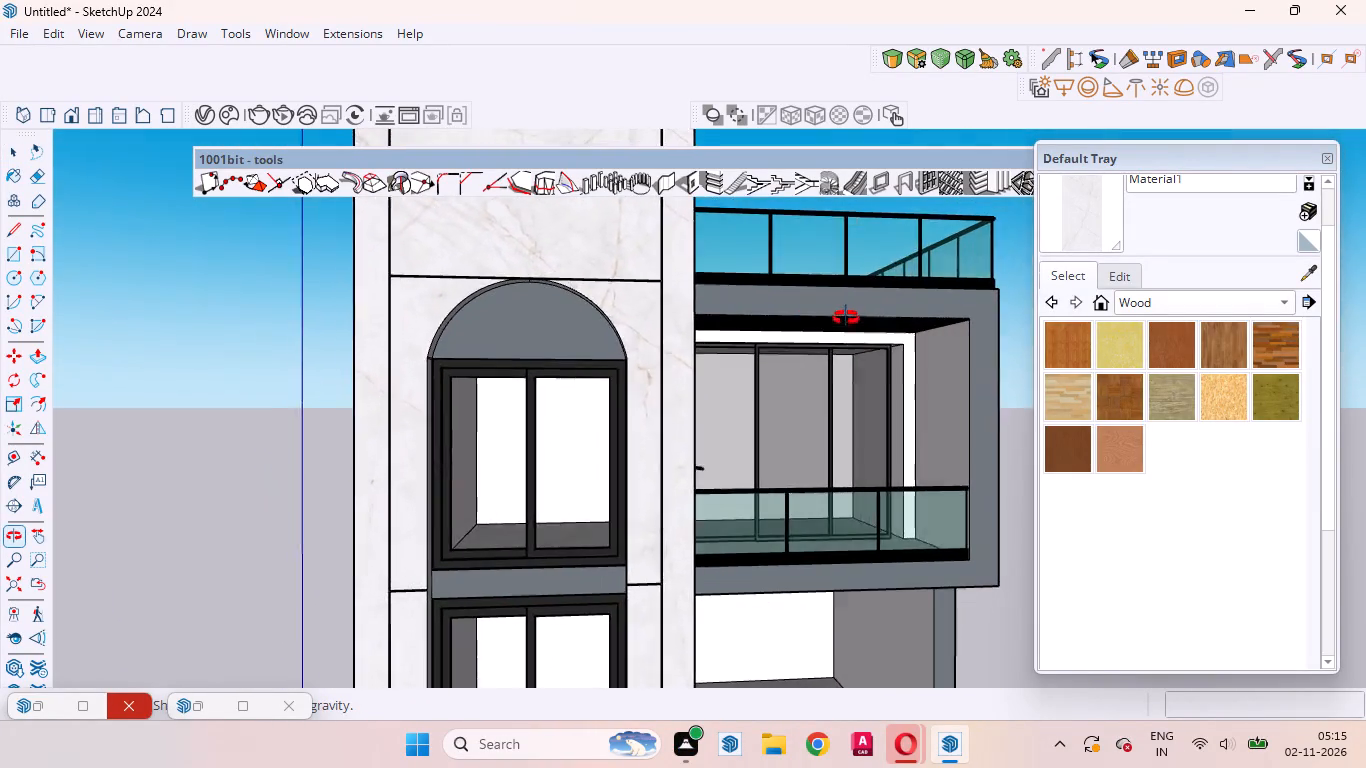
middle_drag(846, 318, 891, 310)
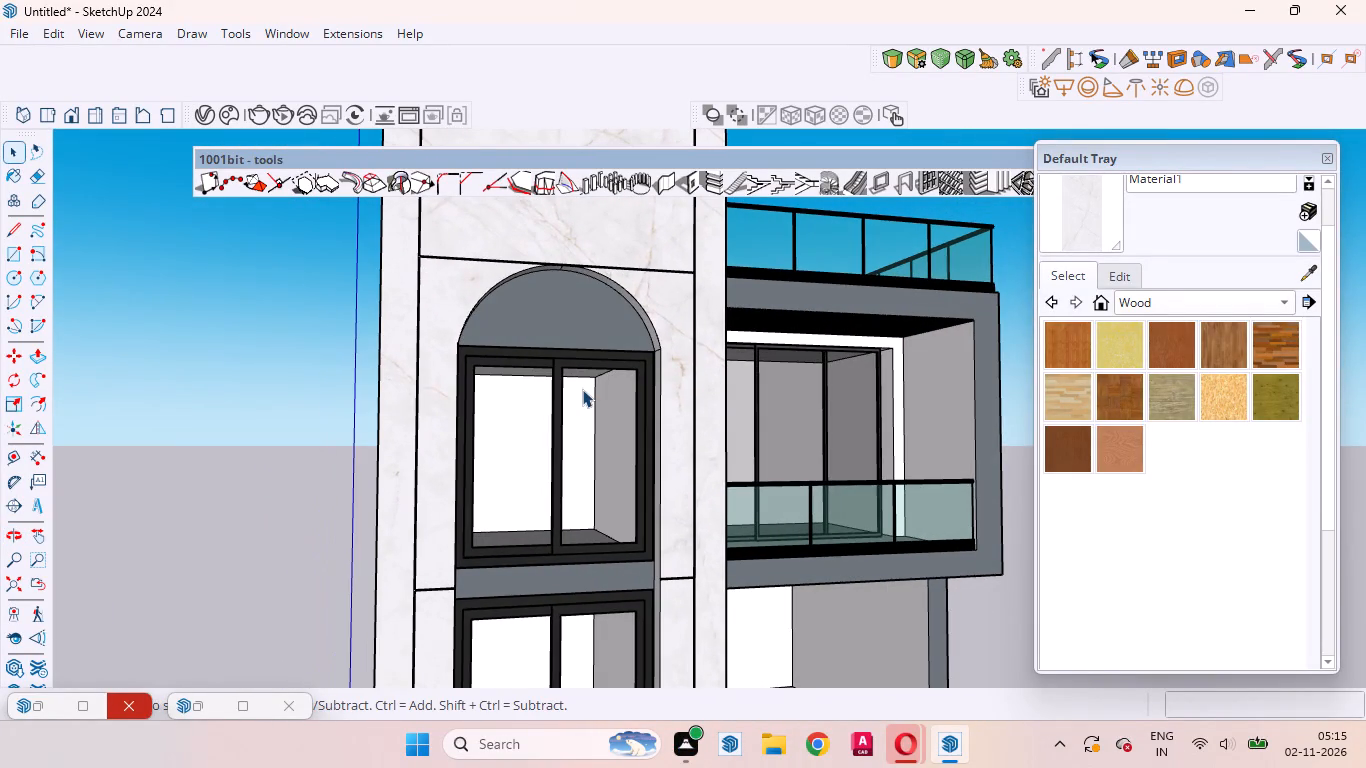
Search the 3D Warehouse for "window curtain".
click(290, 29)
click(318, 188)
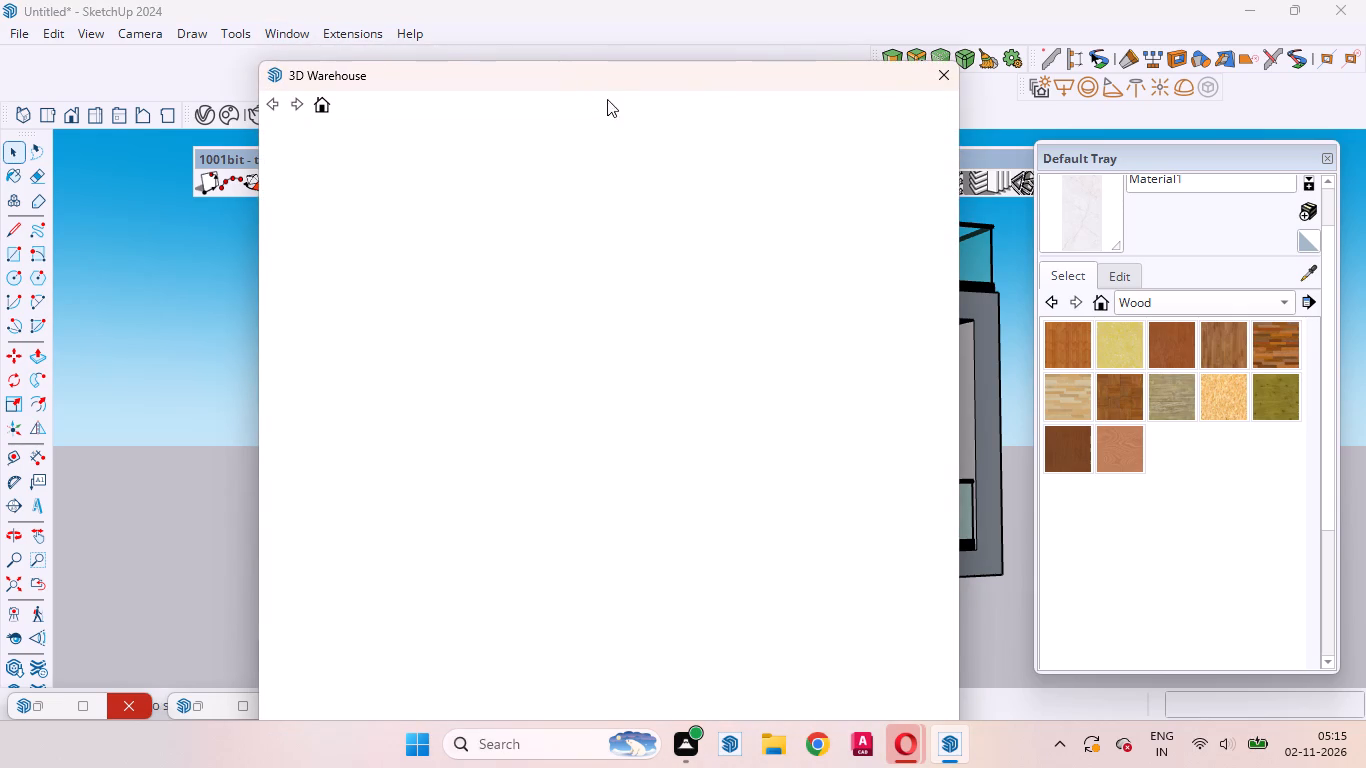
drag(574, 78, 587, 51)
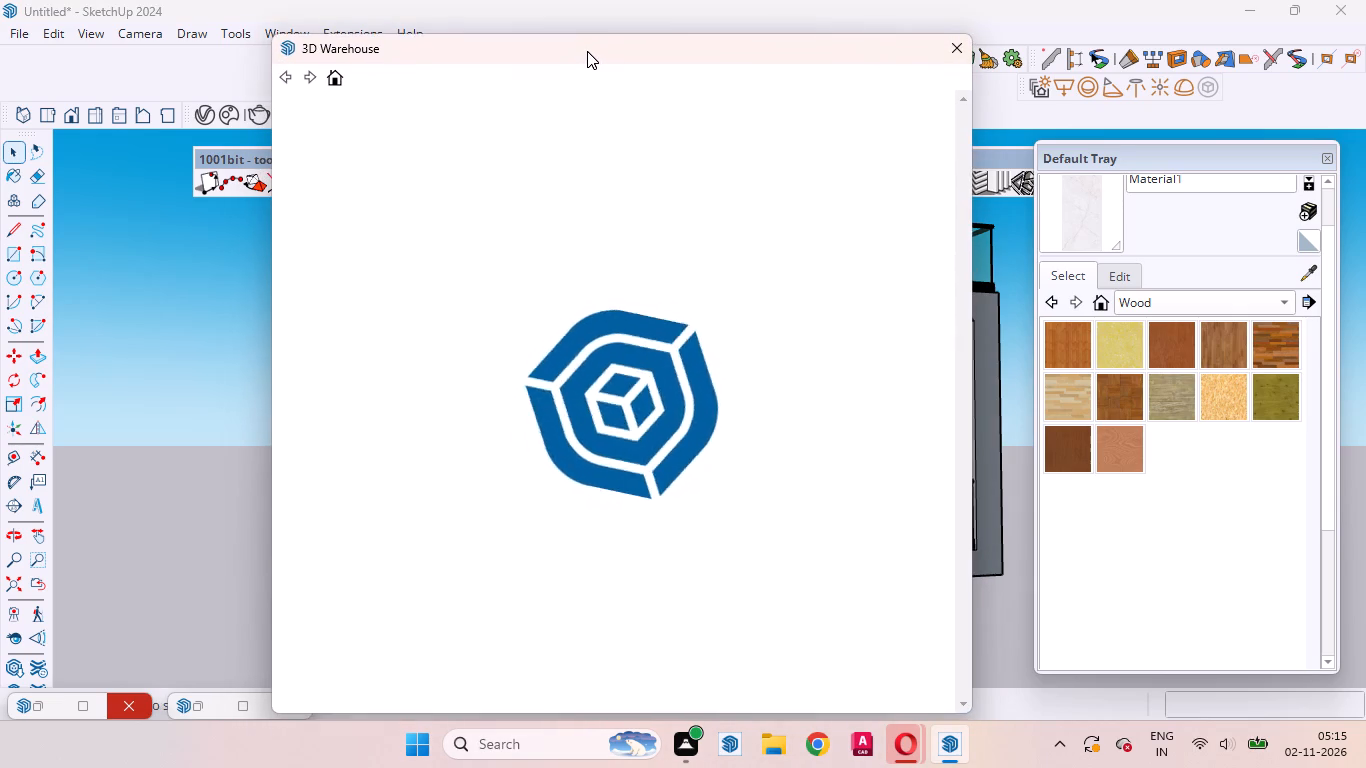
drag(587, 51, 587, 49)
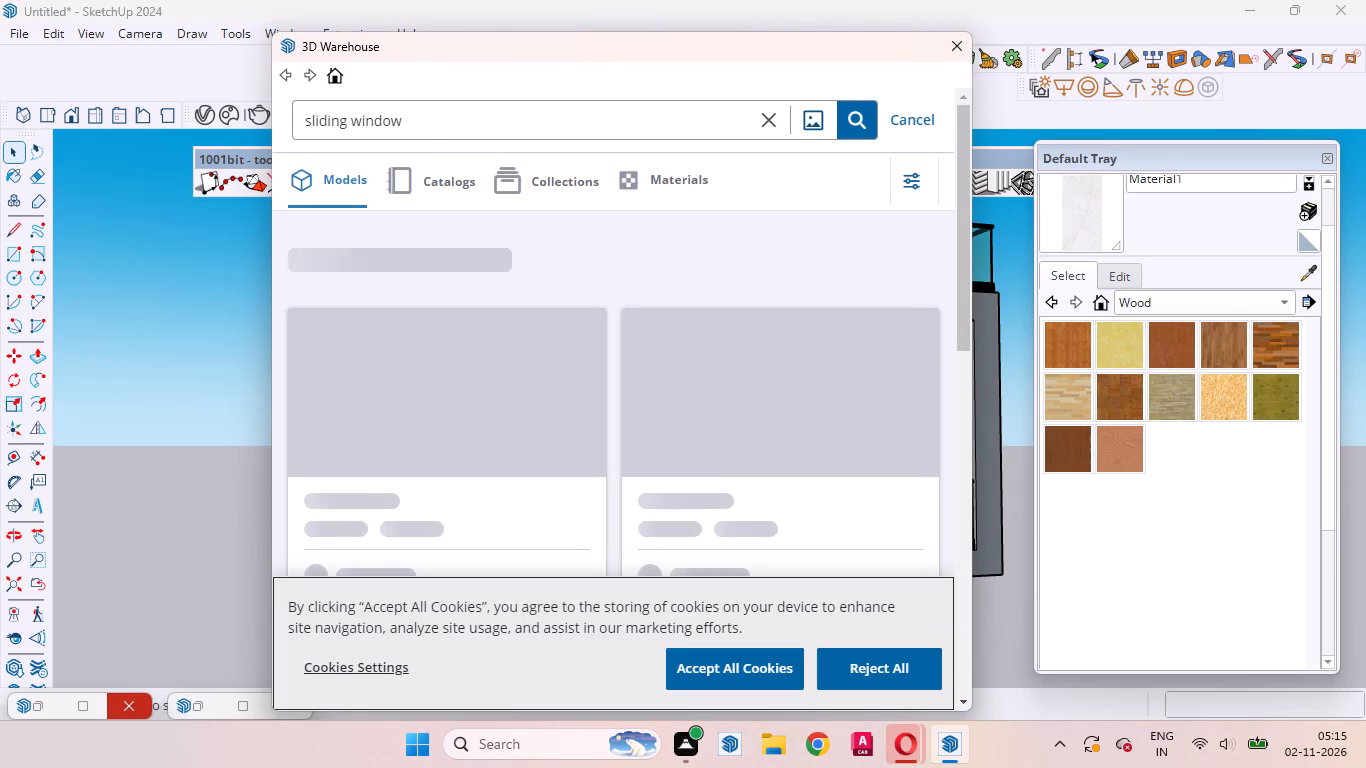
drag(420, 122, 410, 120)
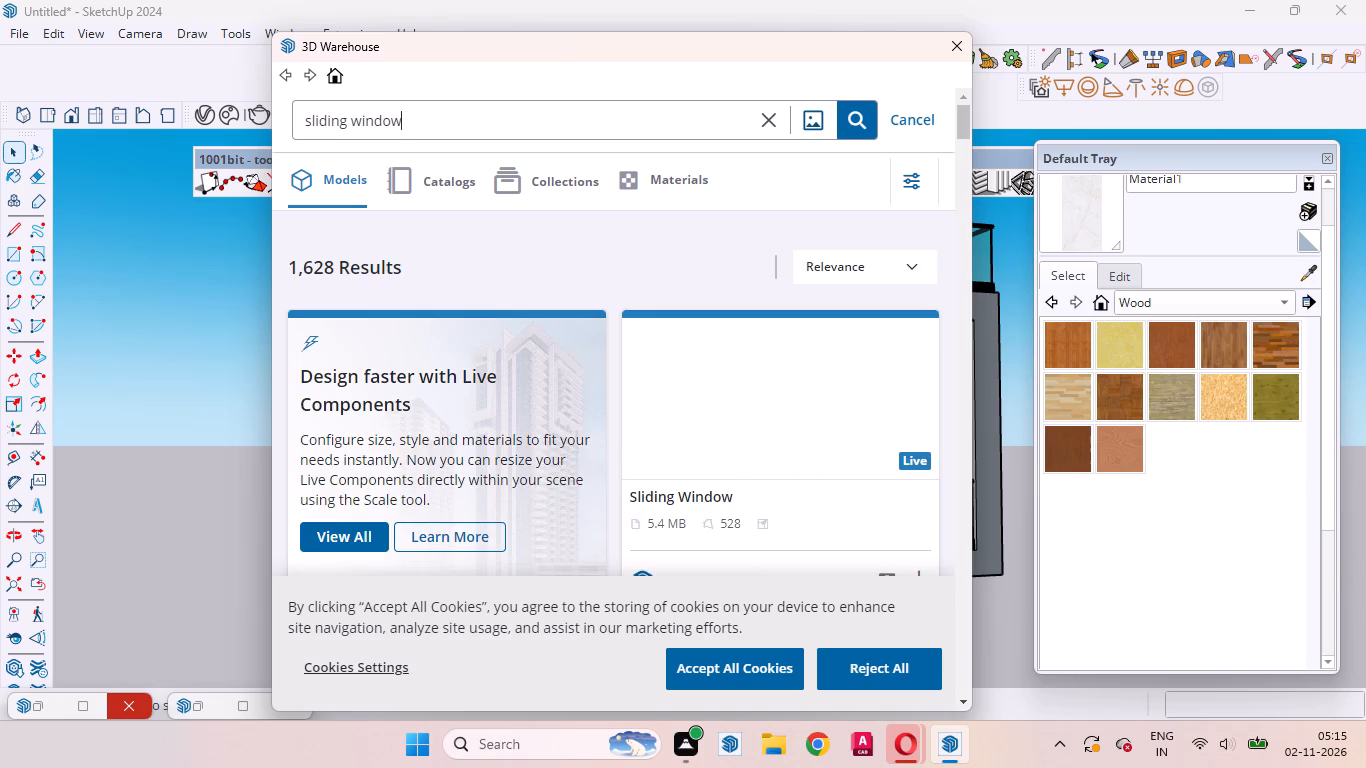
drag(349, 122, 293, 117)
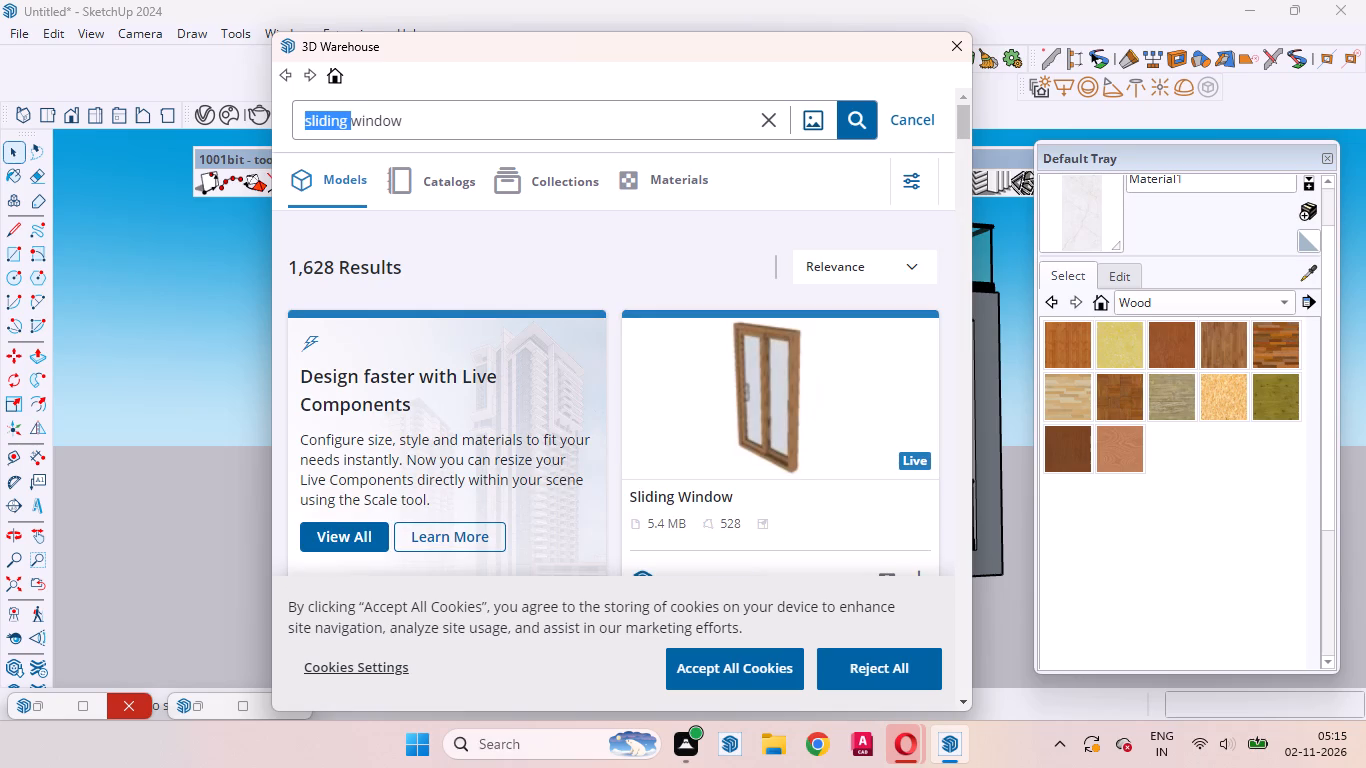
key(BackSpace)
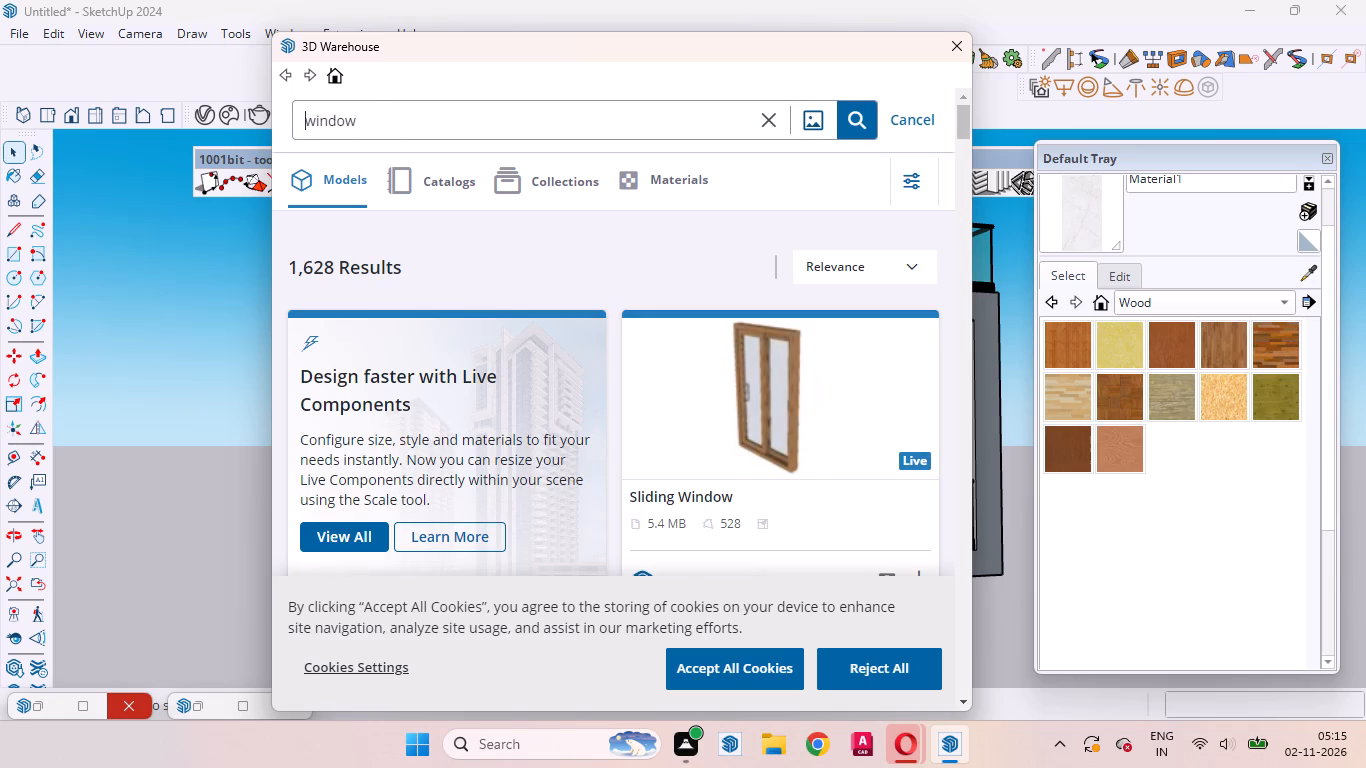
click(373, 115)
key(space)
text(cut)
key(BackSpace)
text(rtain)
key(Return)
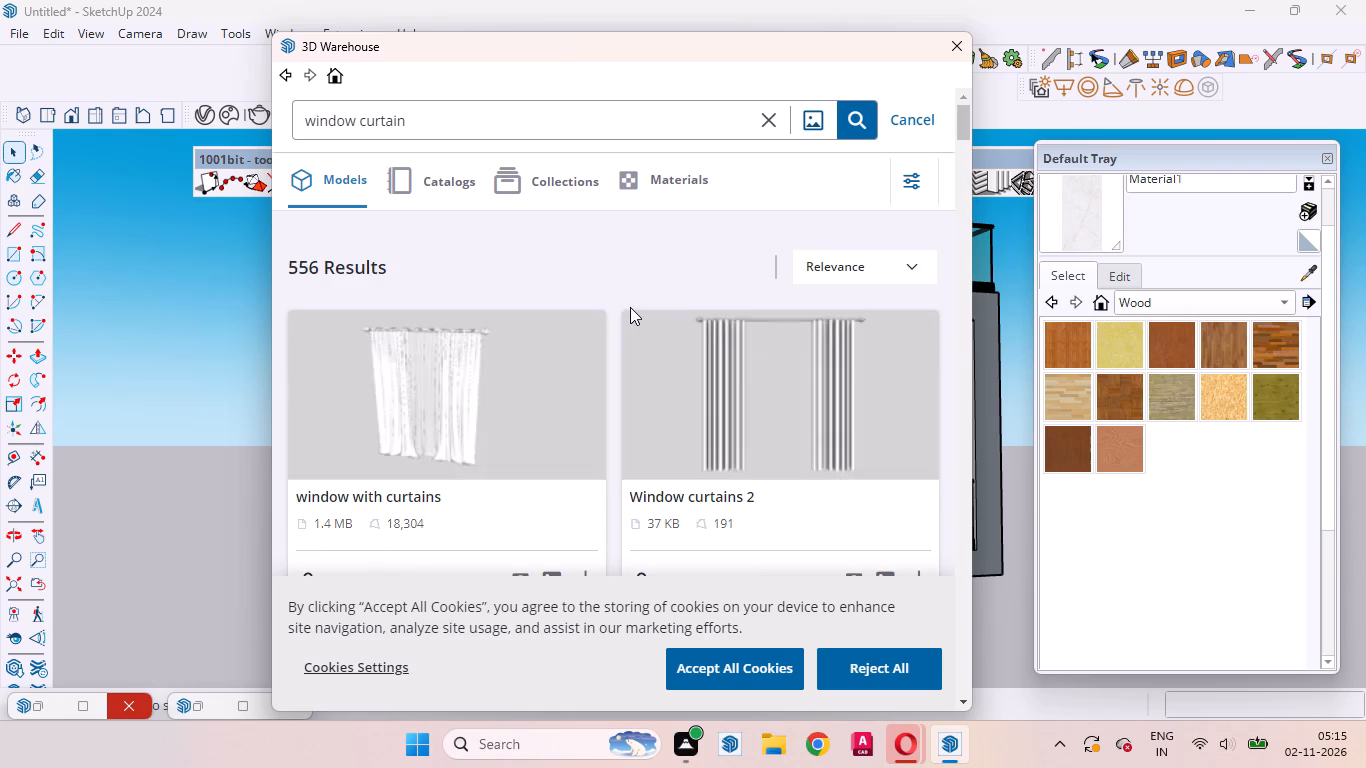
Download the "window with curtains" model into the scene and place it at the lower outer corner of the upper arched window's frame.
scroll(630, 307, down, 2)
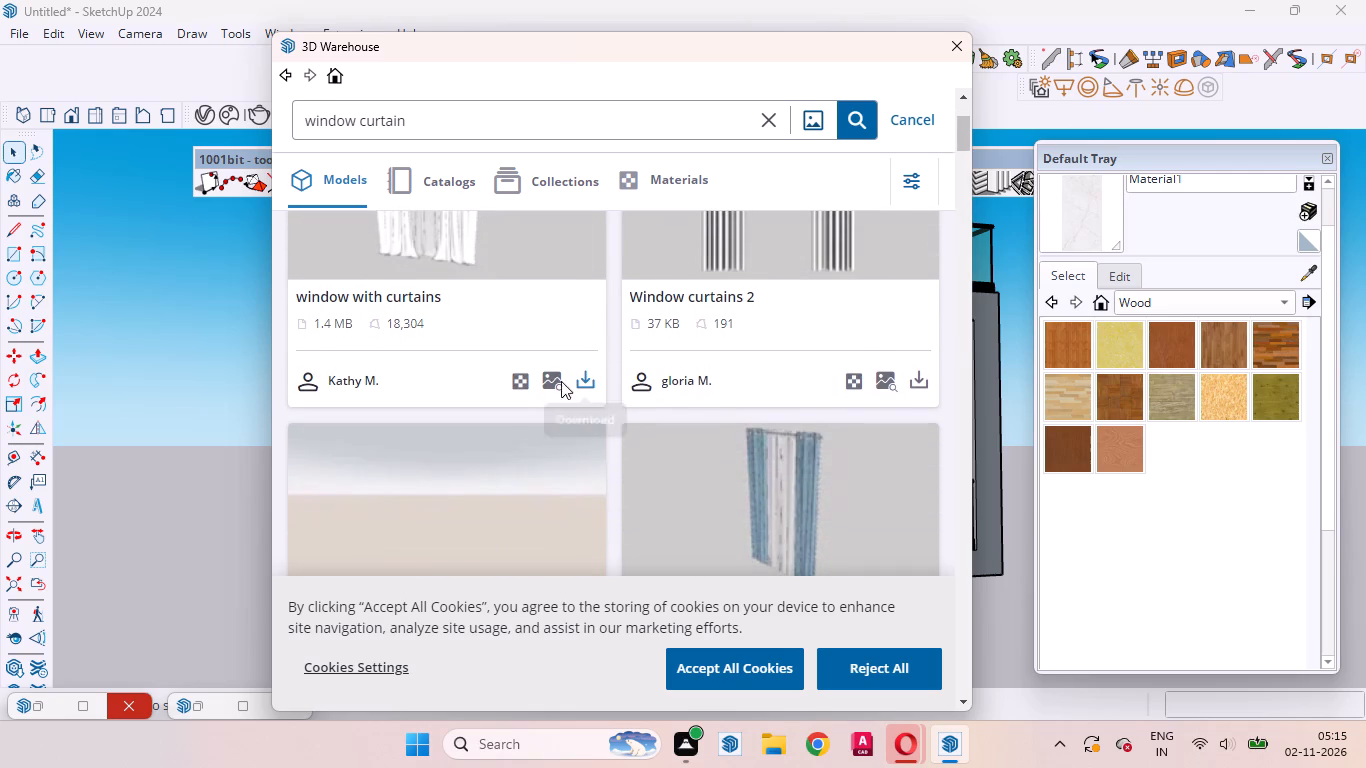
scroll(553, 398, up, 1)
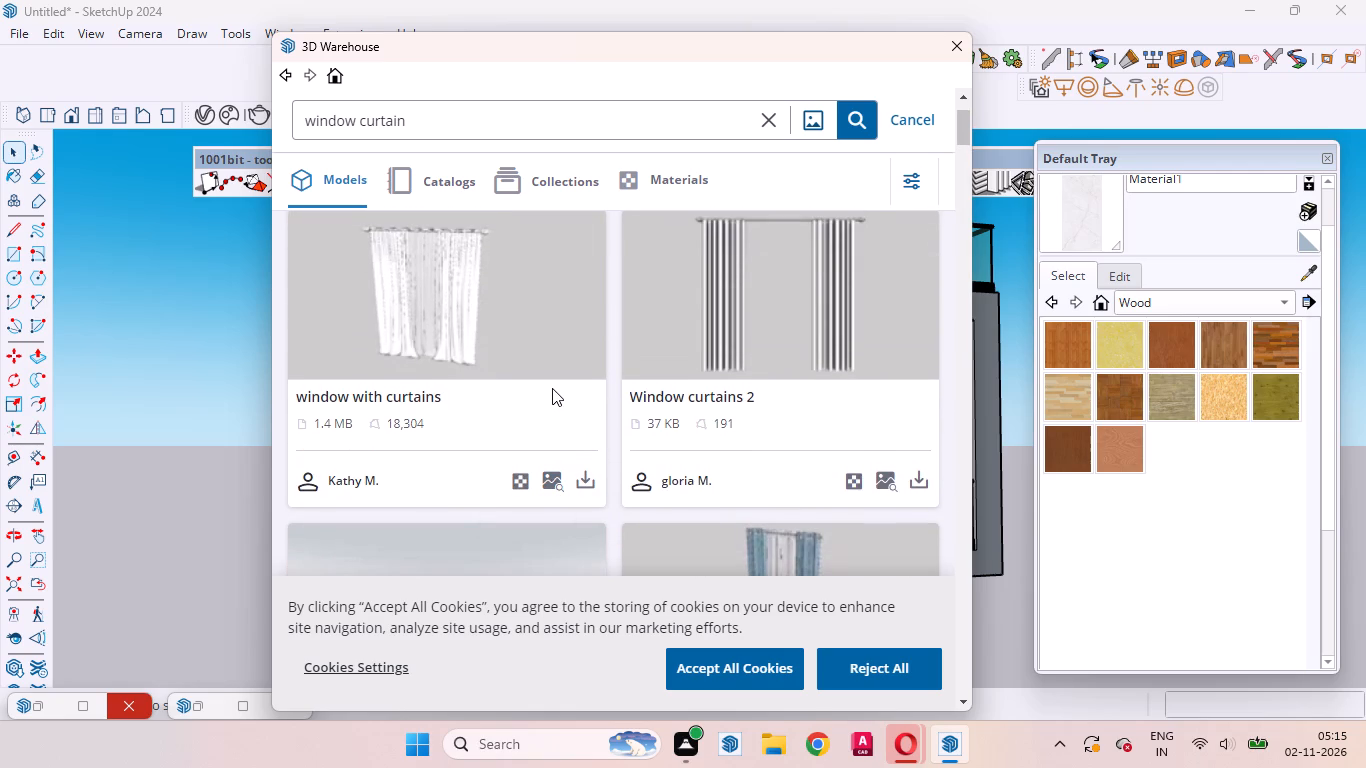
scroll(555, 407, down, 2)
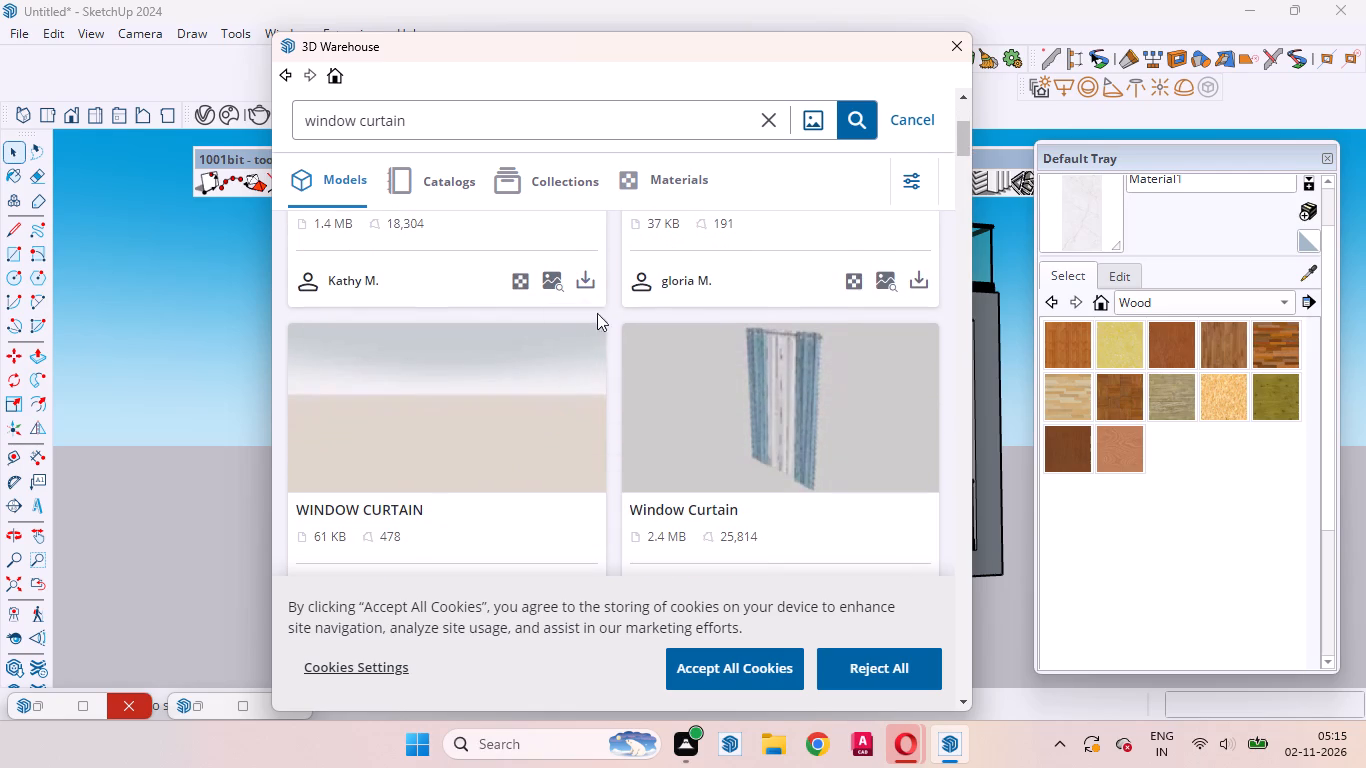
click(582, 270)
click(557, 391)
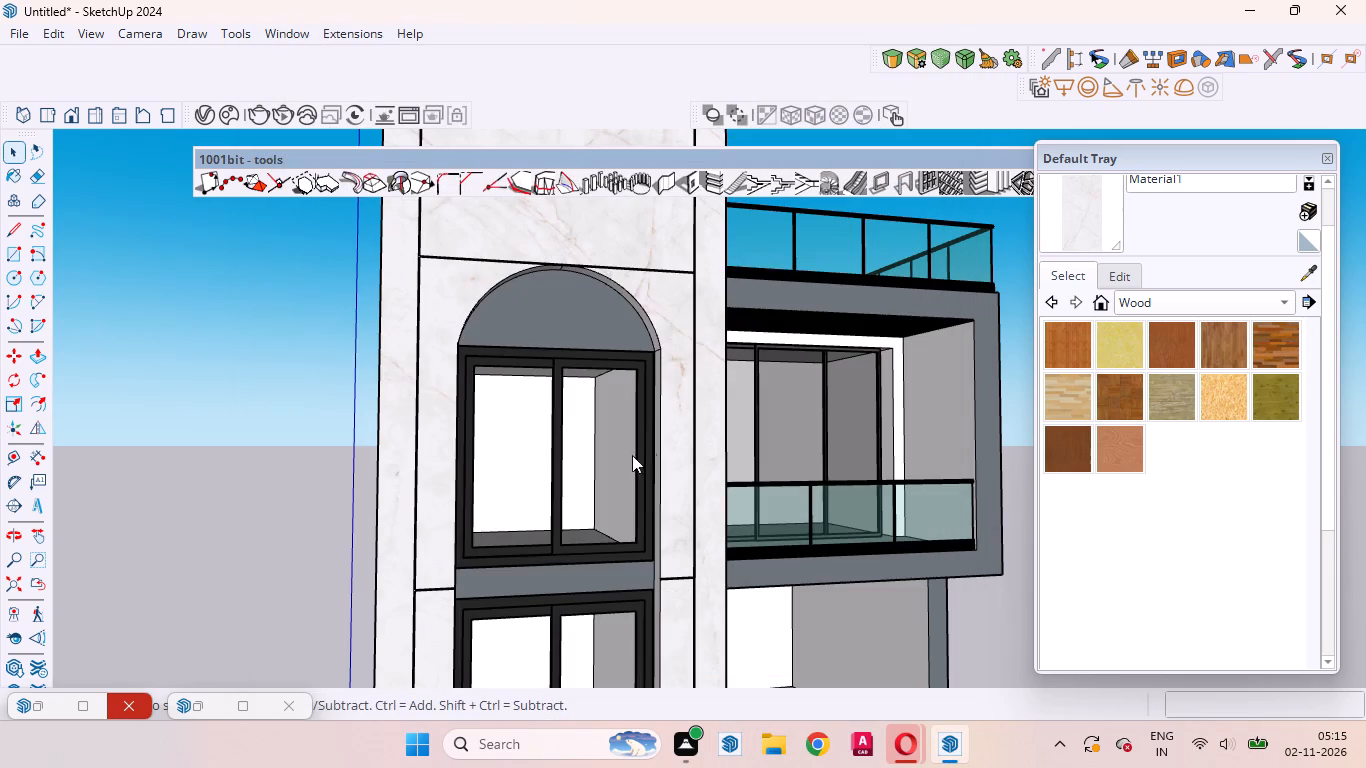
click(456, 559)
Move the curtains sideways about 1' 8" so they sit centred behind both panes of the upper window.
scroll(608, 508, up, 4)
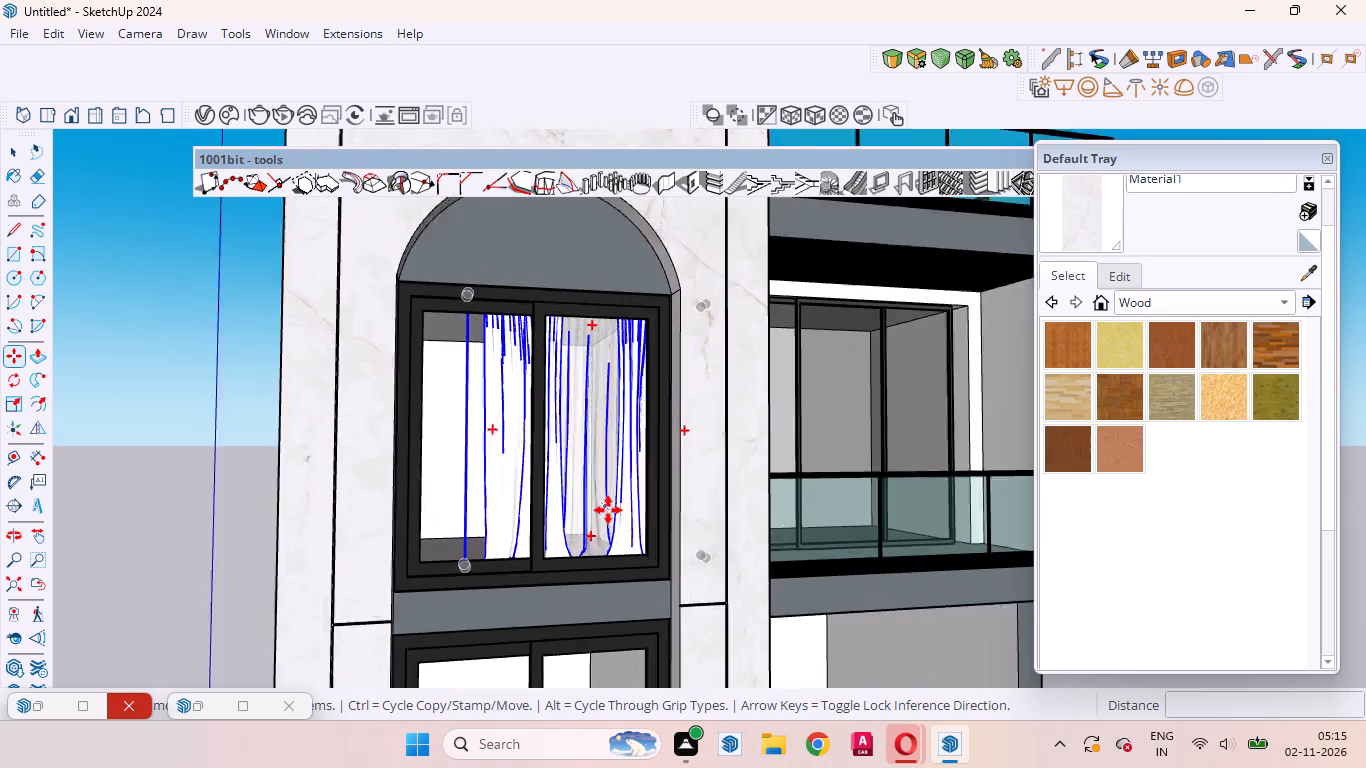
scroll(608, 510, up, 1)
middle_drag(549, 548, 287, 463)
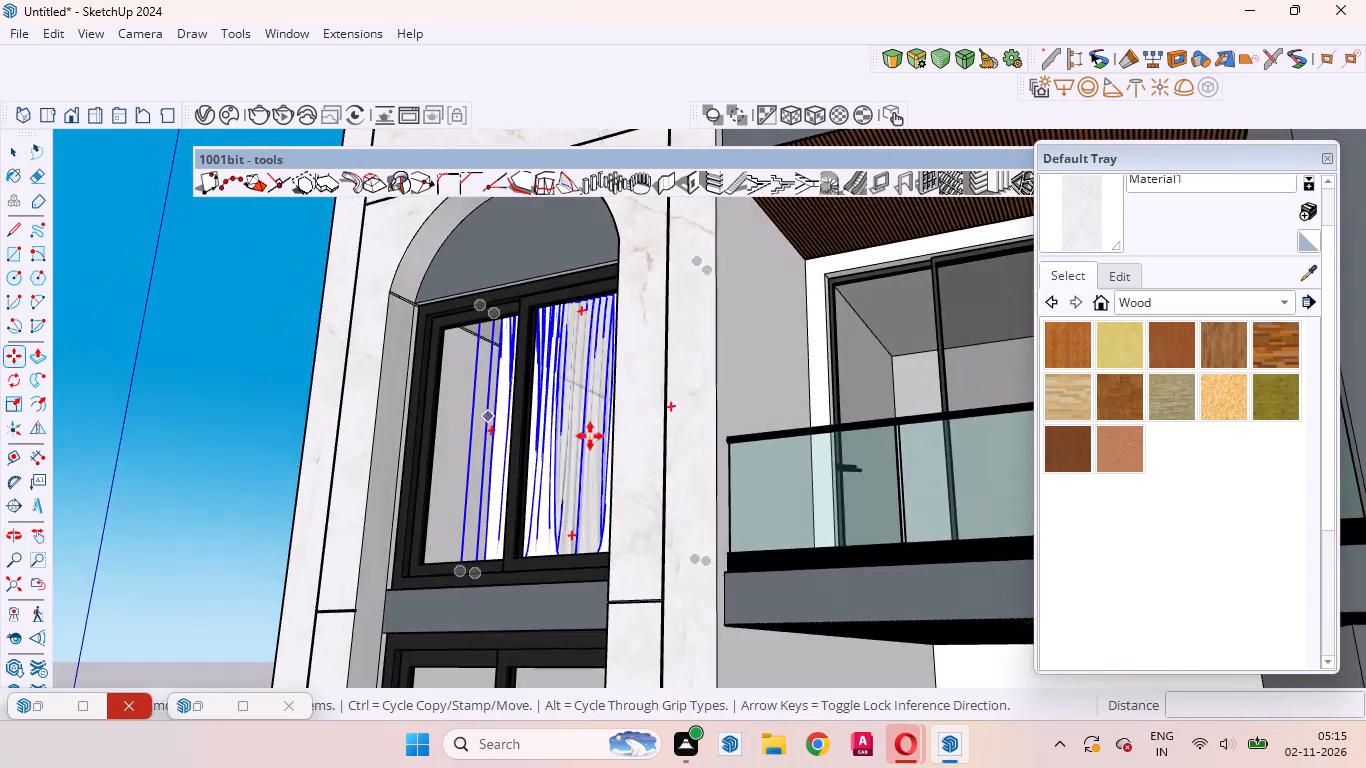
scroll(592, 443, up, 11)
middle_drag(459, 607, 528, 763)
scroll(470, 534, up, 3)
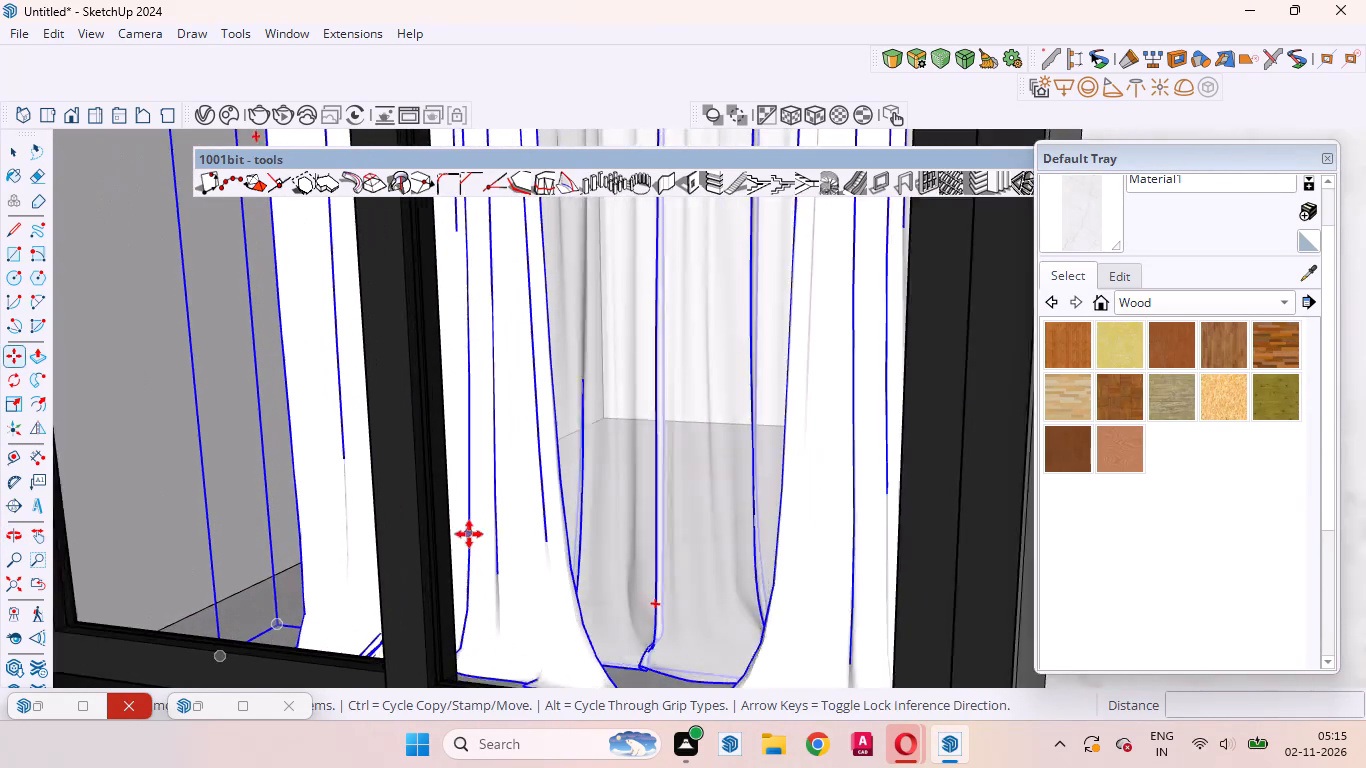
scroll(469, 534, up, 4)
middle_drag(506, 675, 679, 679)
scroll(637, 377, down, 10)
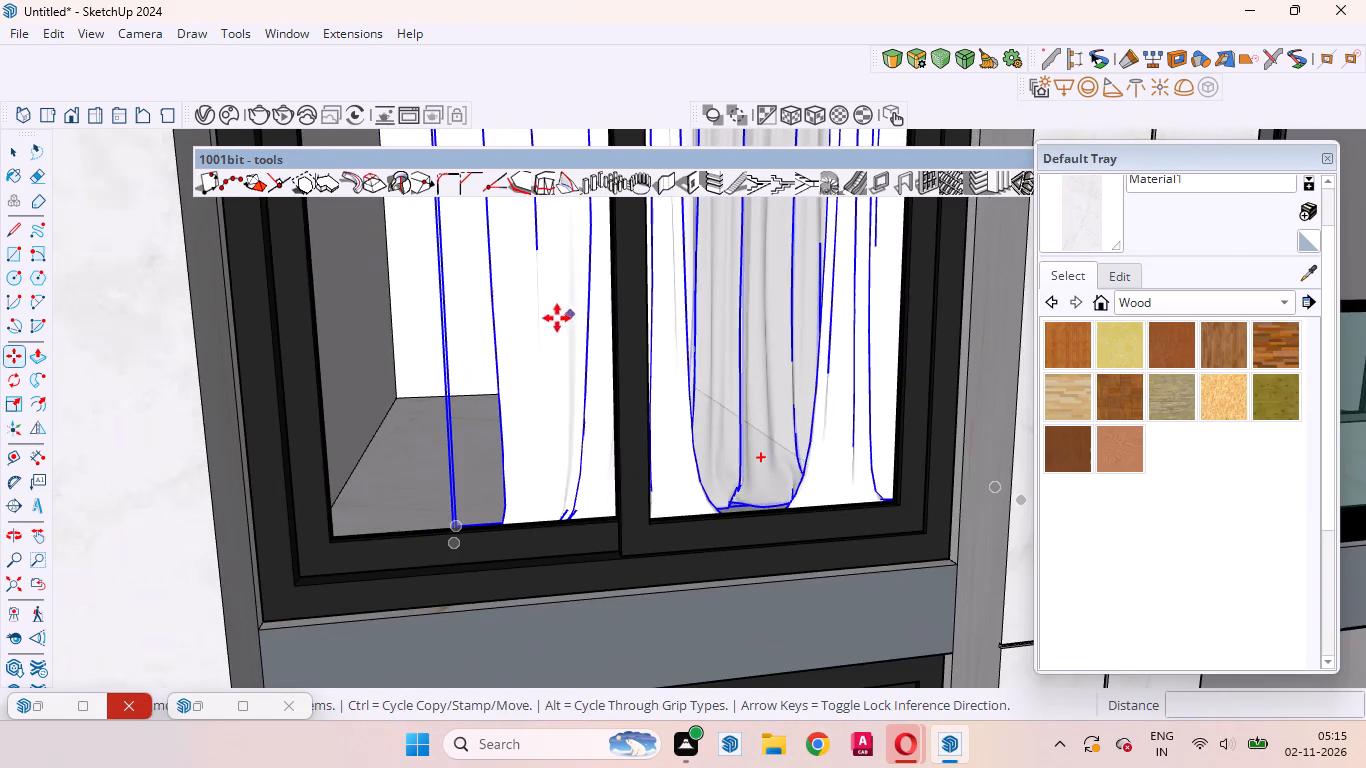
middle_drag(468, 504, 557, 730)
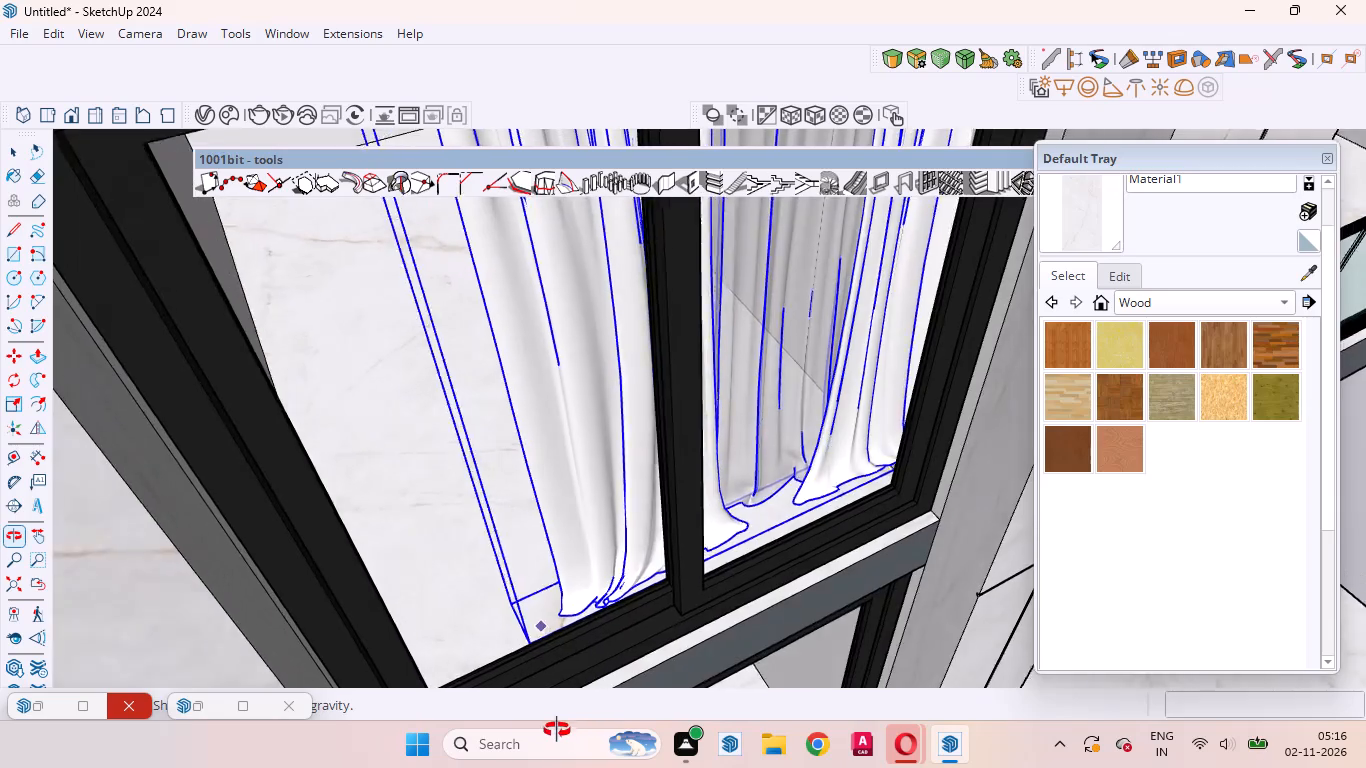
middle_drag(557, 730, 465, 590)
scroll(461, 527, down, 11)
middle_drag(534, 579, 493, 466)
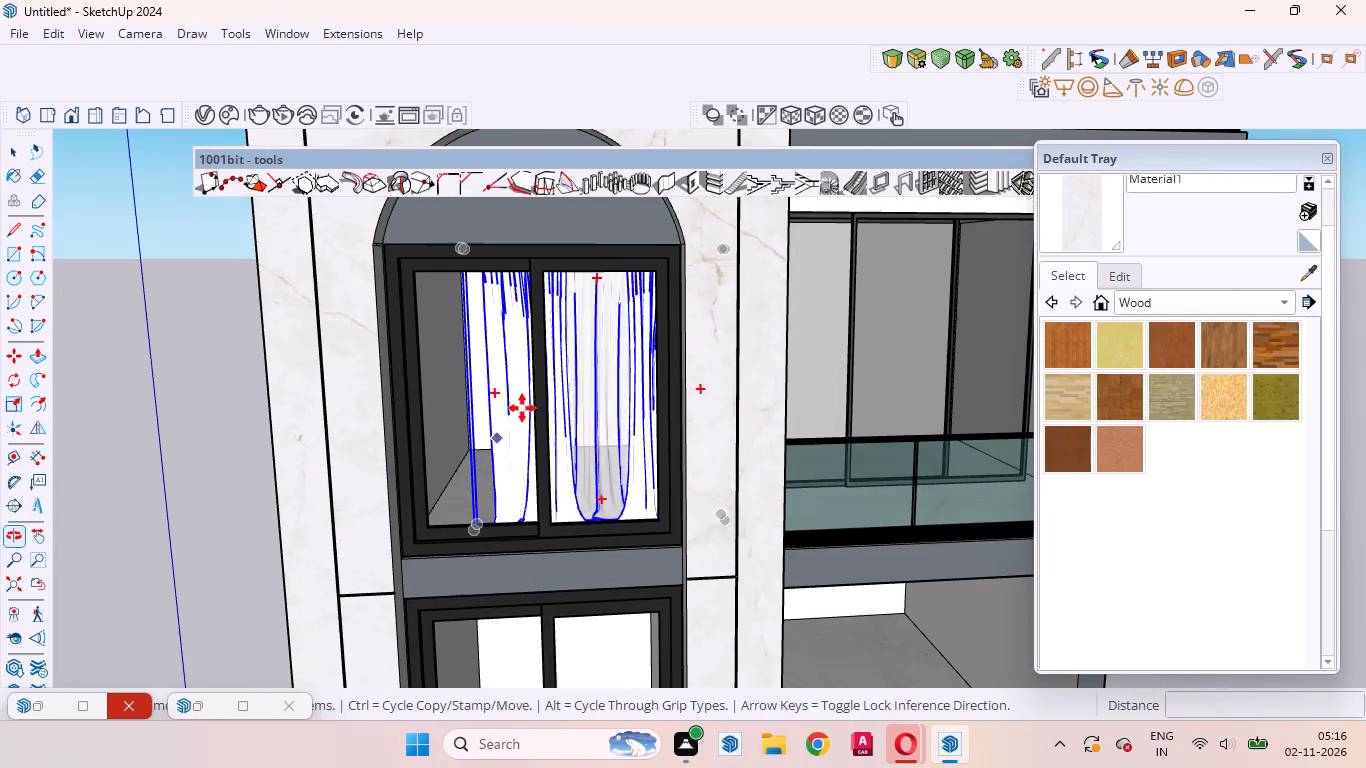
click(594, 447)
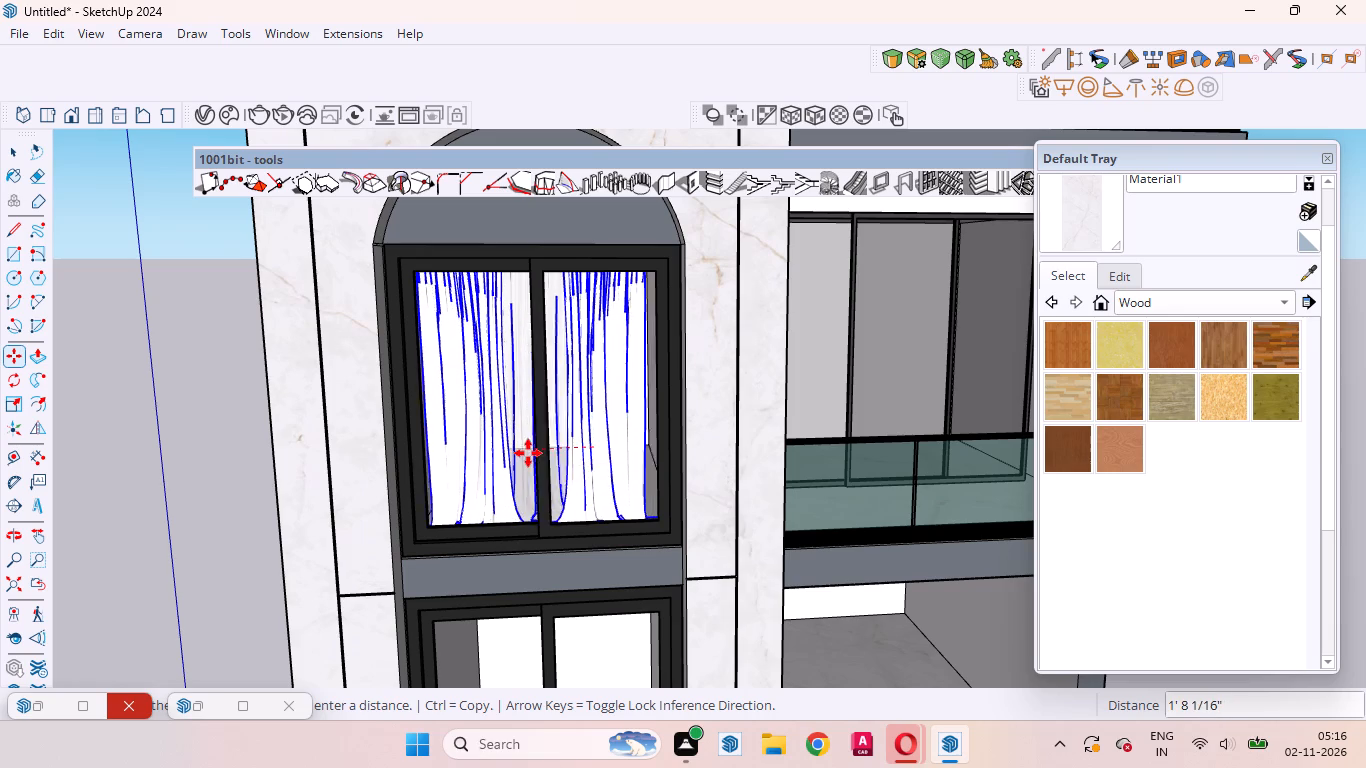
click(528, 453)
Examine how the curtains and their rod fit within the upper window frame.
scroll(563, 280, up, 8)
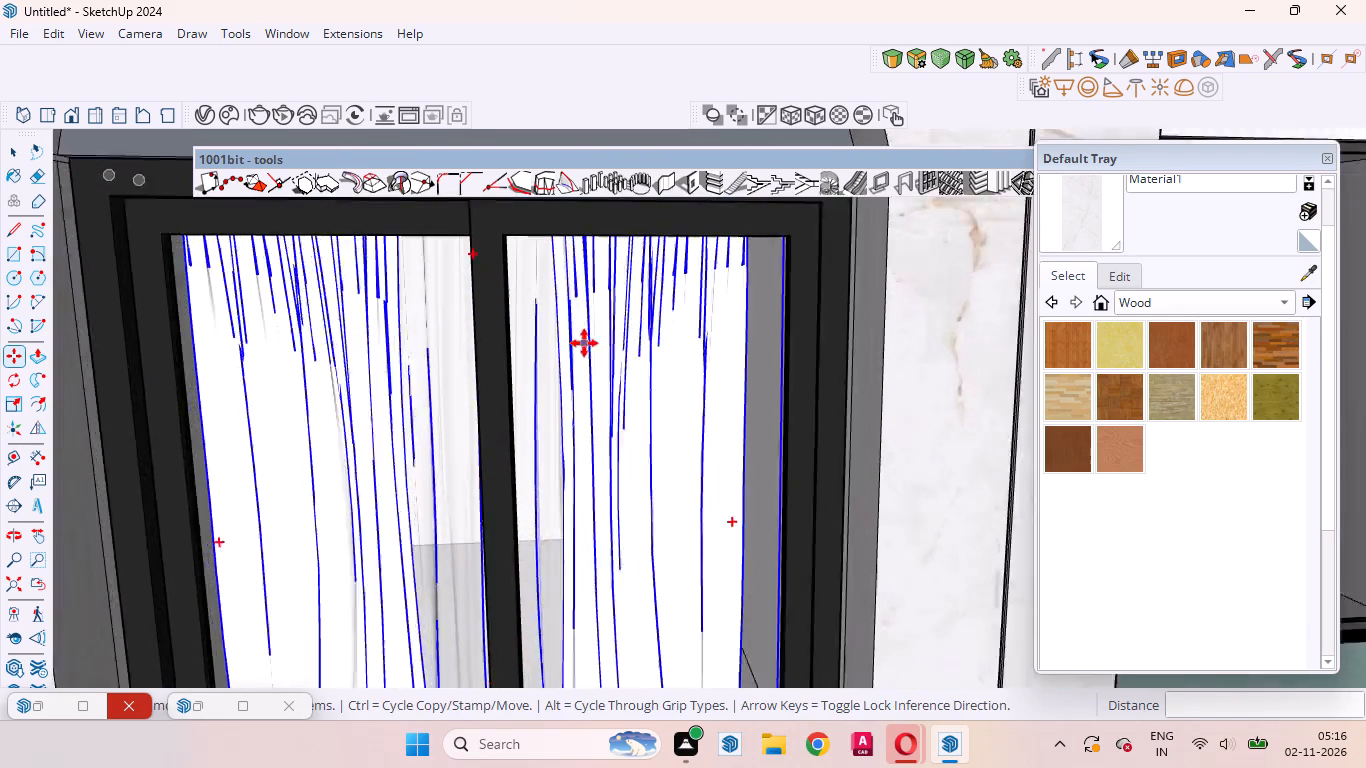
scroll(584, 343, up, 5)
middle_drag(586, 399, 409, 120)
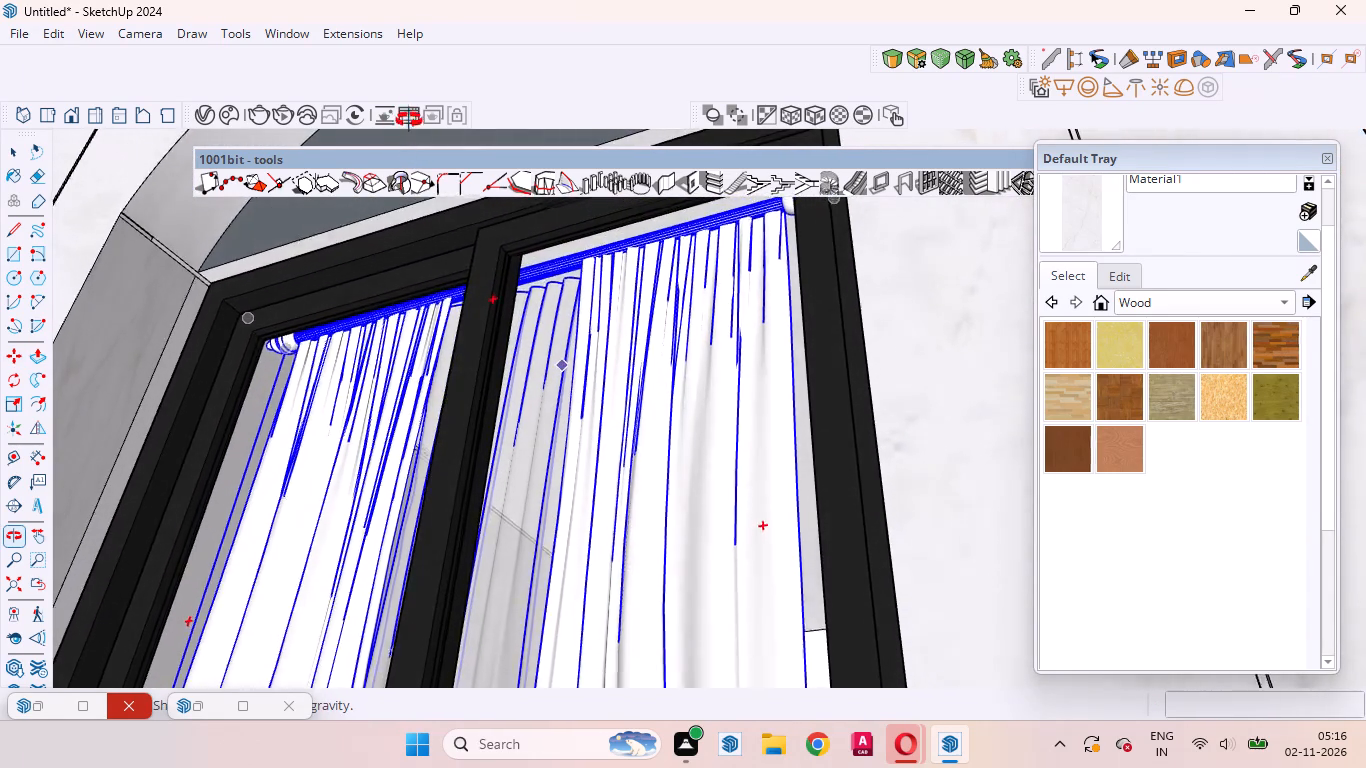
middle_drag(409, 120, 647, 338)
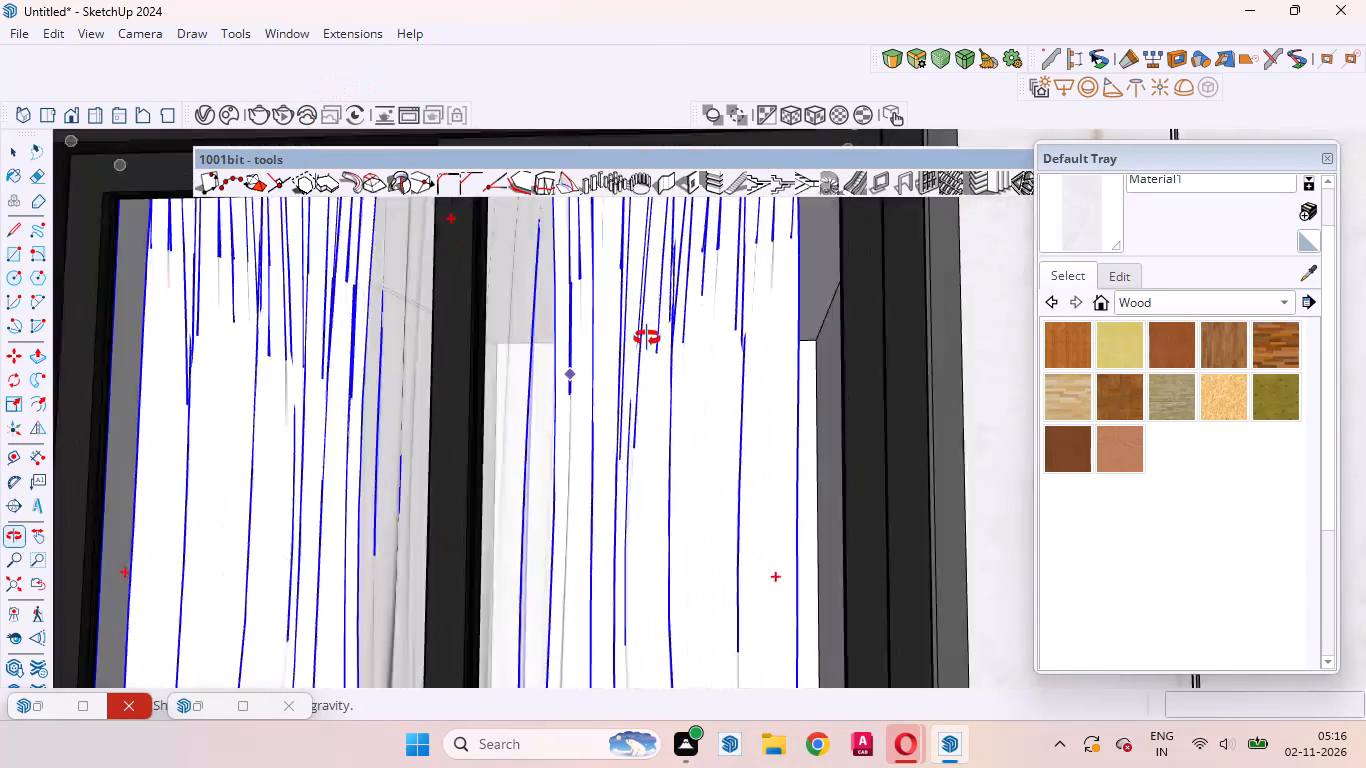
middle_drag(647, 338, 650, 487)
scroll(669, 408, down, 13)
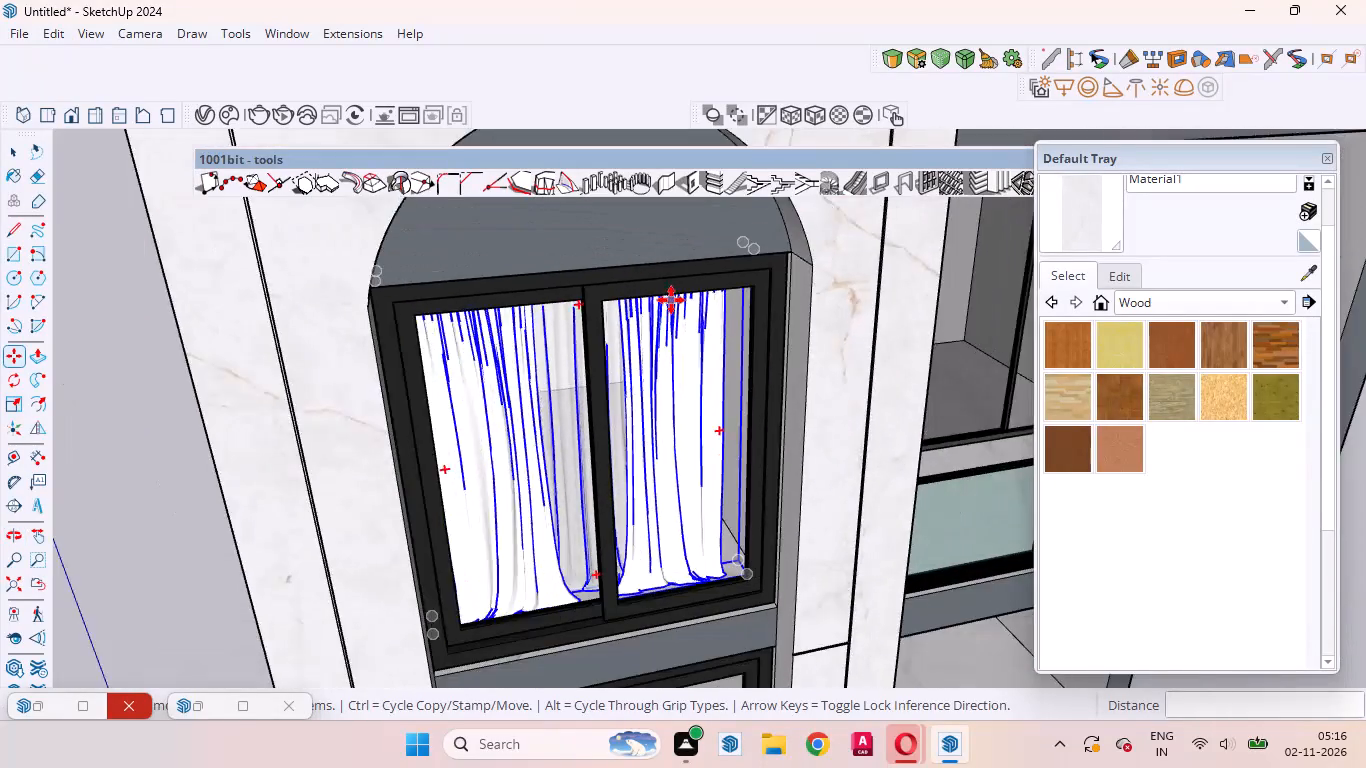
Scale the curtains widthwise by about 1.07 so they reach the side of the upper window frame.
scroll(671, 300, down, 6)
scroll(690, 524, up, 1)
middle_drag(679, 526, 598, 442)
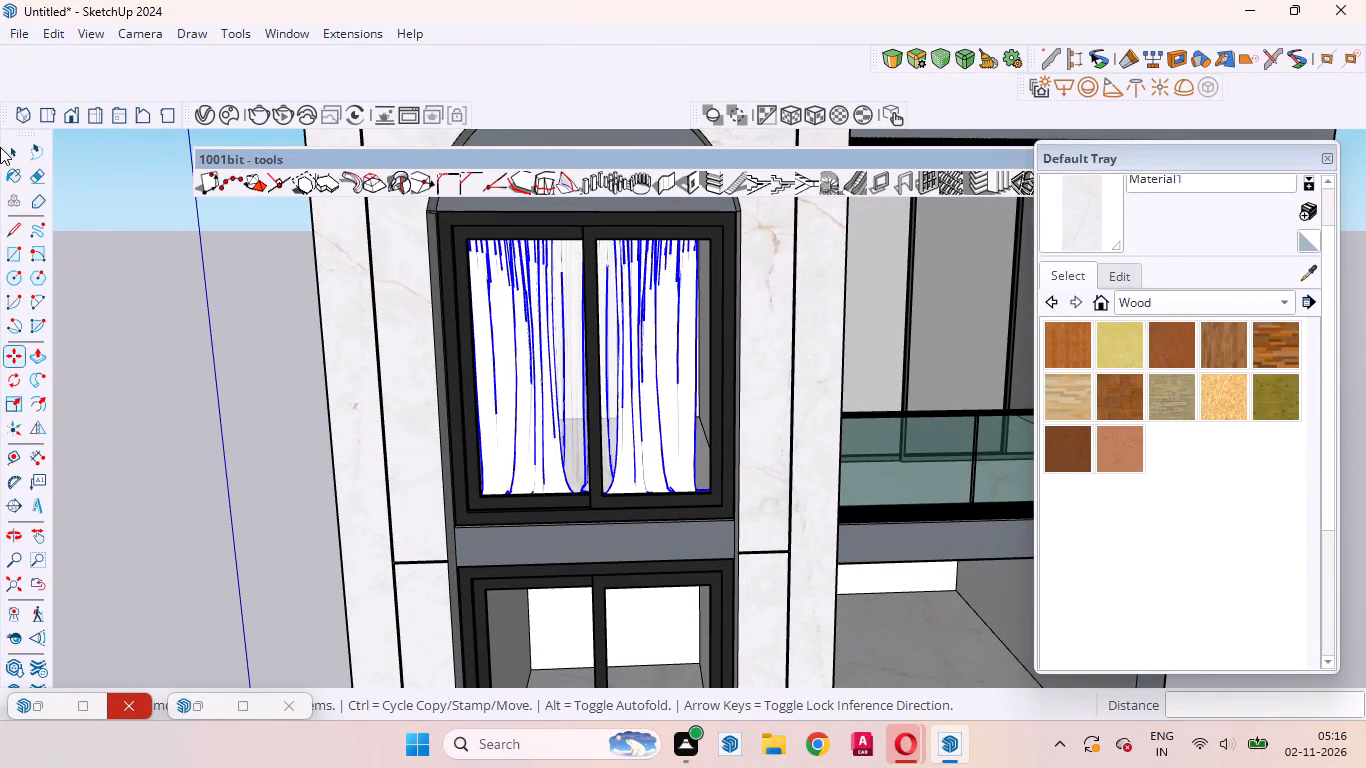
click(10, 146)
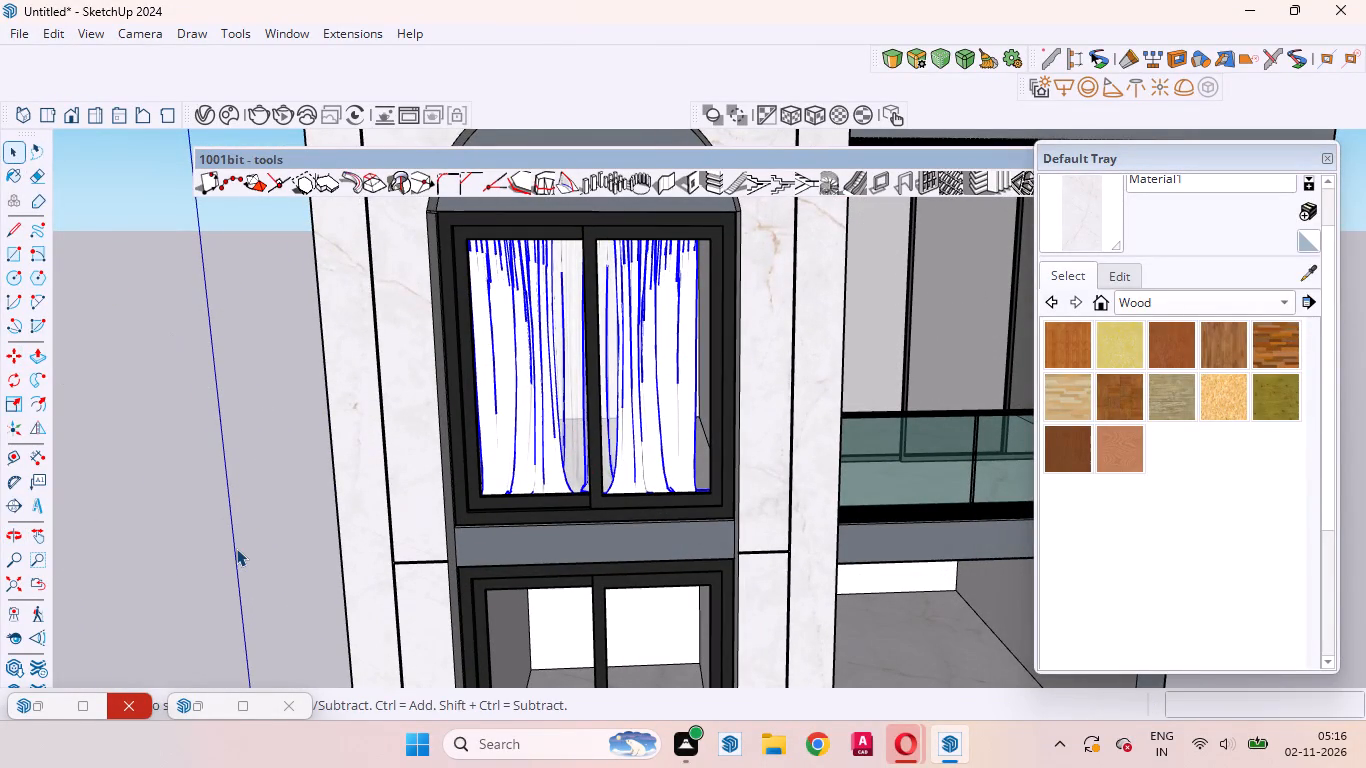
key(s)
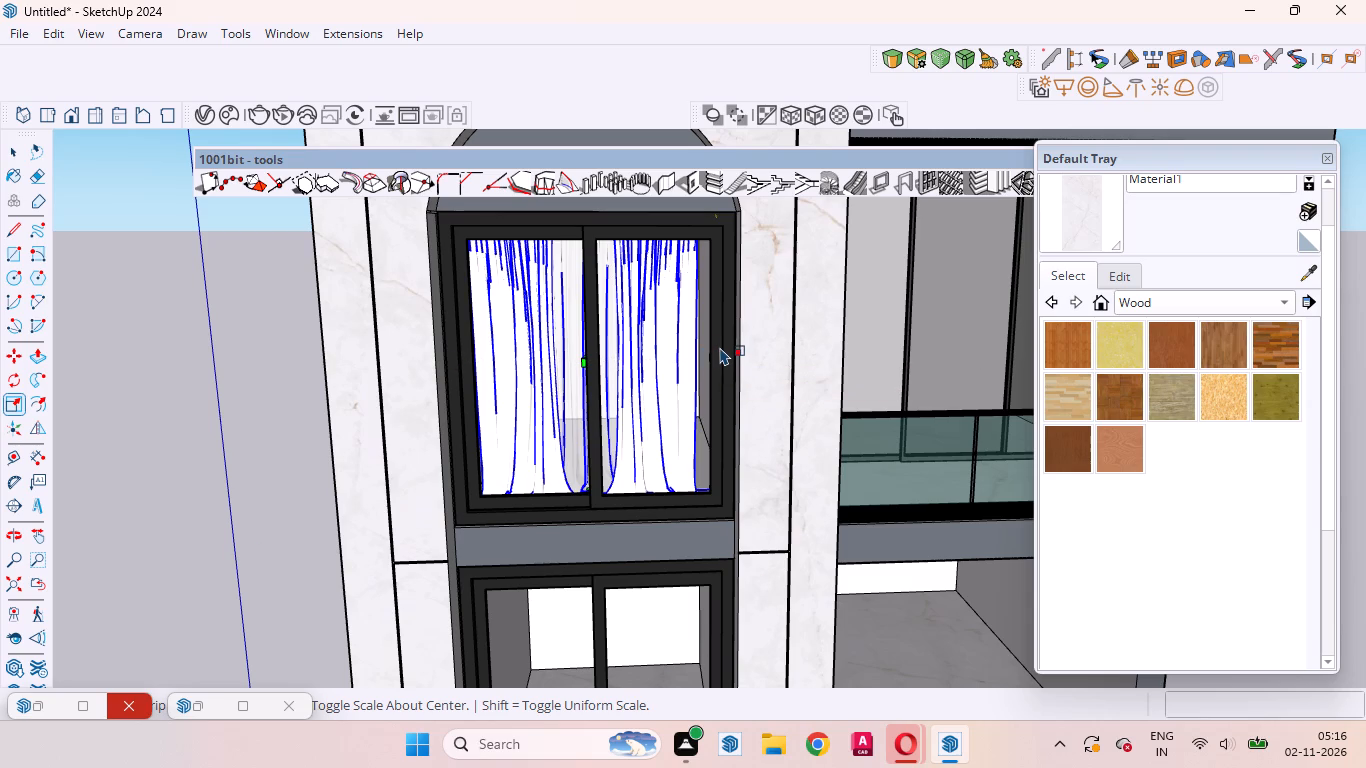
scroll(720, 347, up, 6)
middle_drag(732, 401, 830, 451)
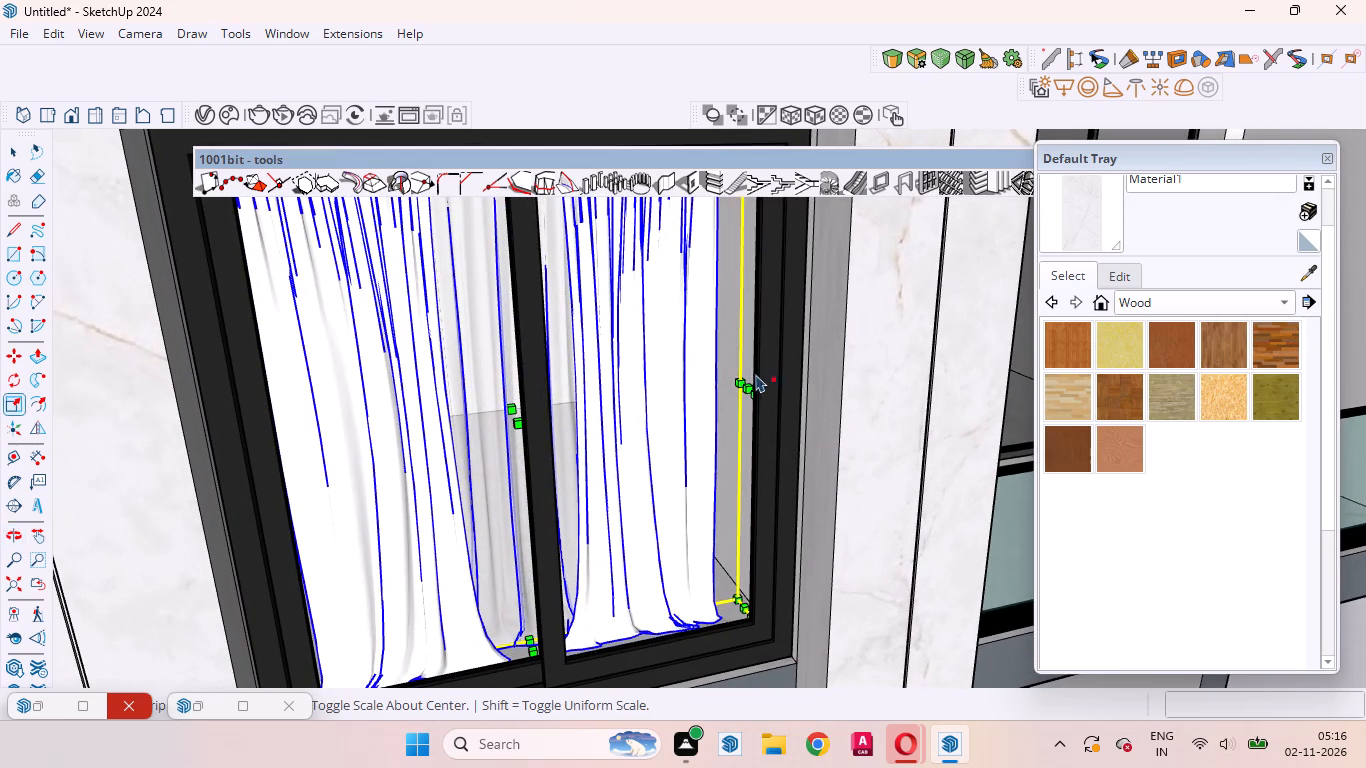
click(747, 380)
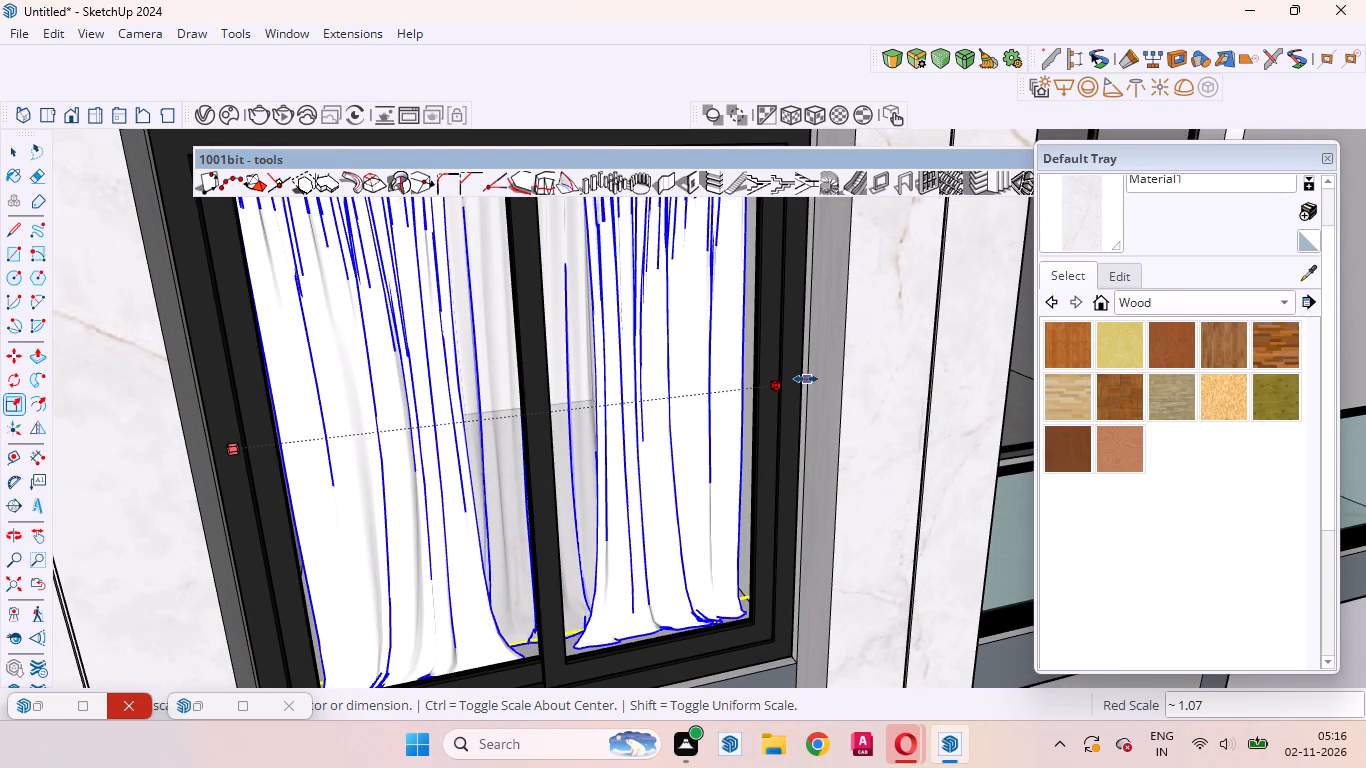
click(808, 379)
middle_drag(731, 450, 649, 404)
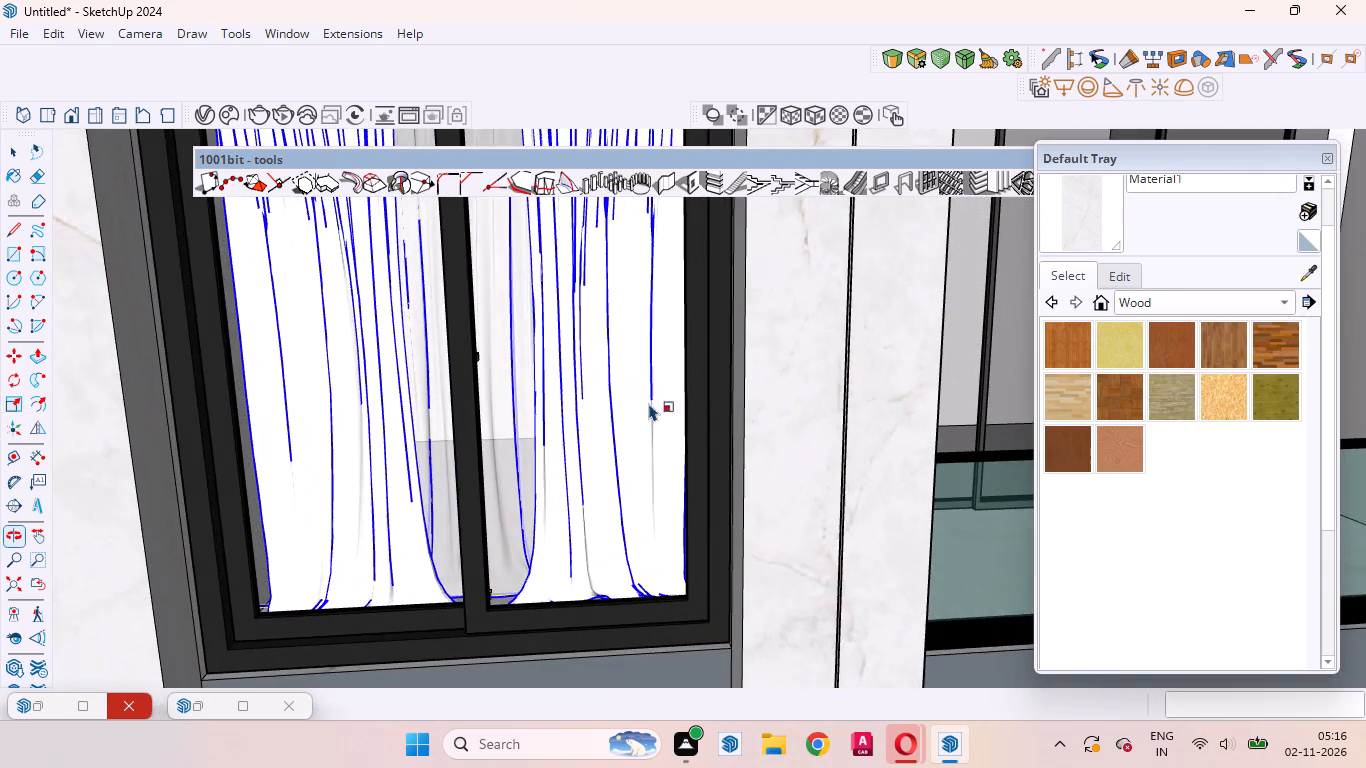
scroll(715, 485, down, 10)
middle_drag(605, 513, 587, 328)
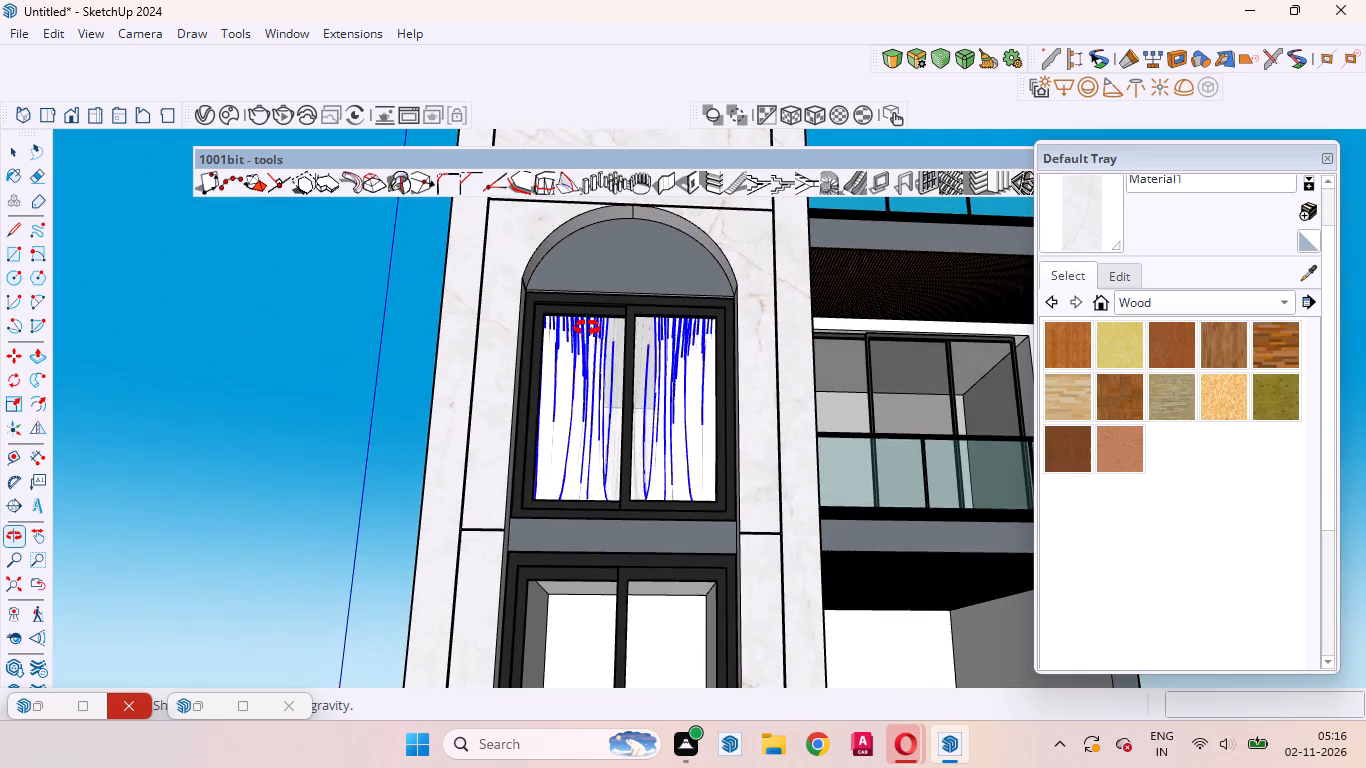
middle_drag(587, 328, 585, 328)
click(11, 152)
click(201, 300)
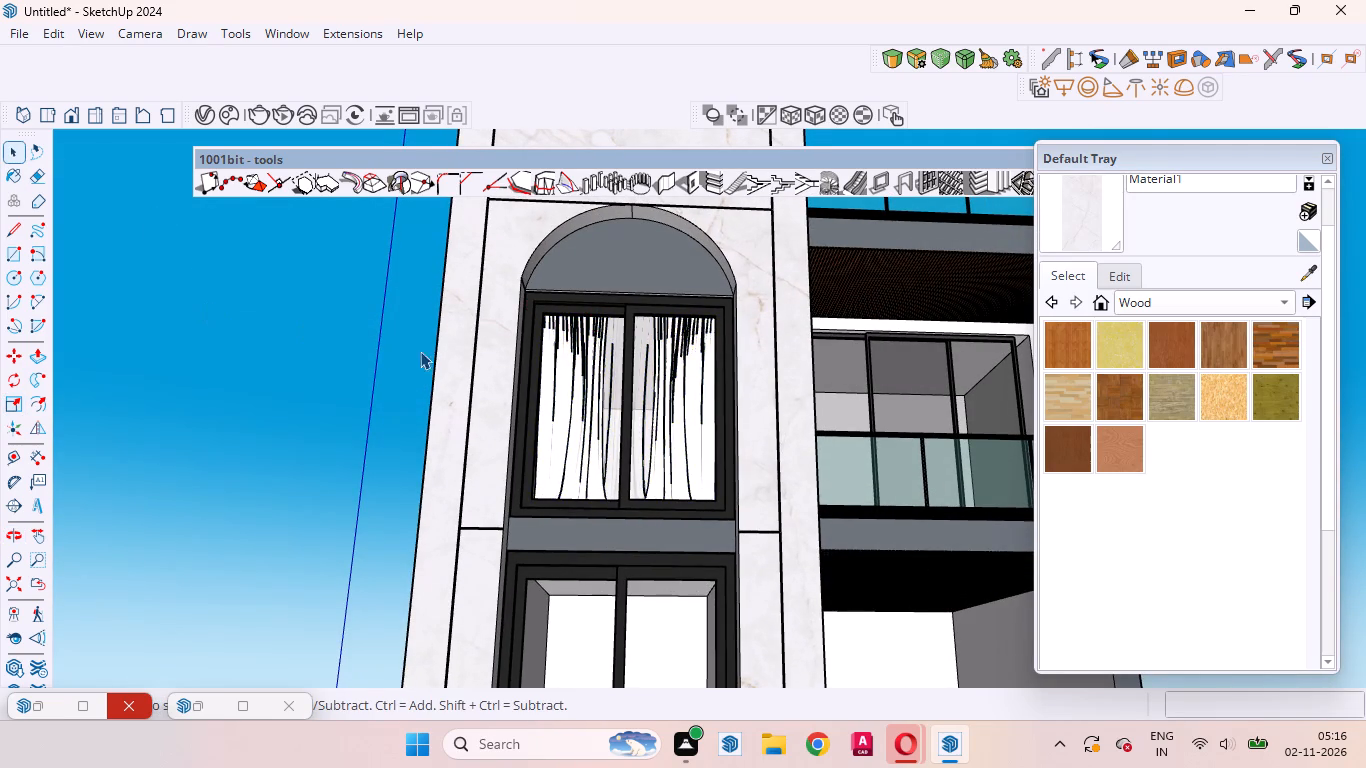
Examine from several angles how the widened curtains fit behind both panes of the upper window.
scroll(731, 429, up, 5)
middle_drag(609, 403, 656, 702)
scroll(619, 608, up, 4)
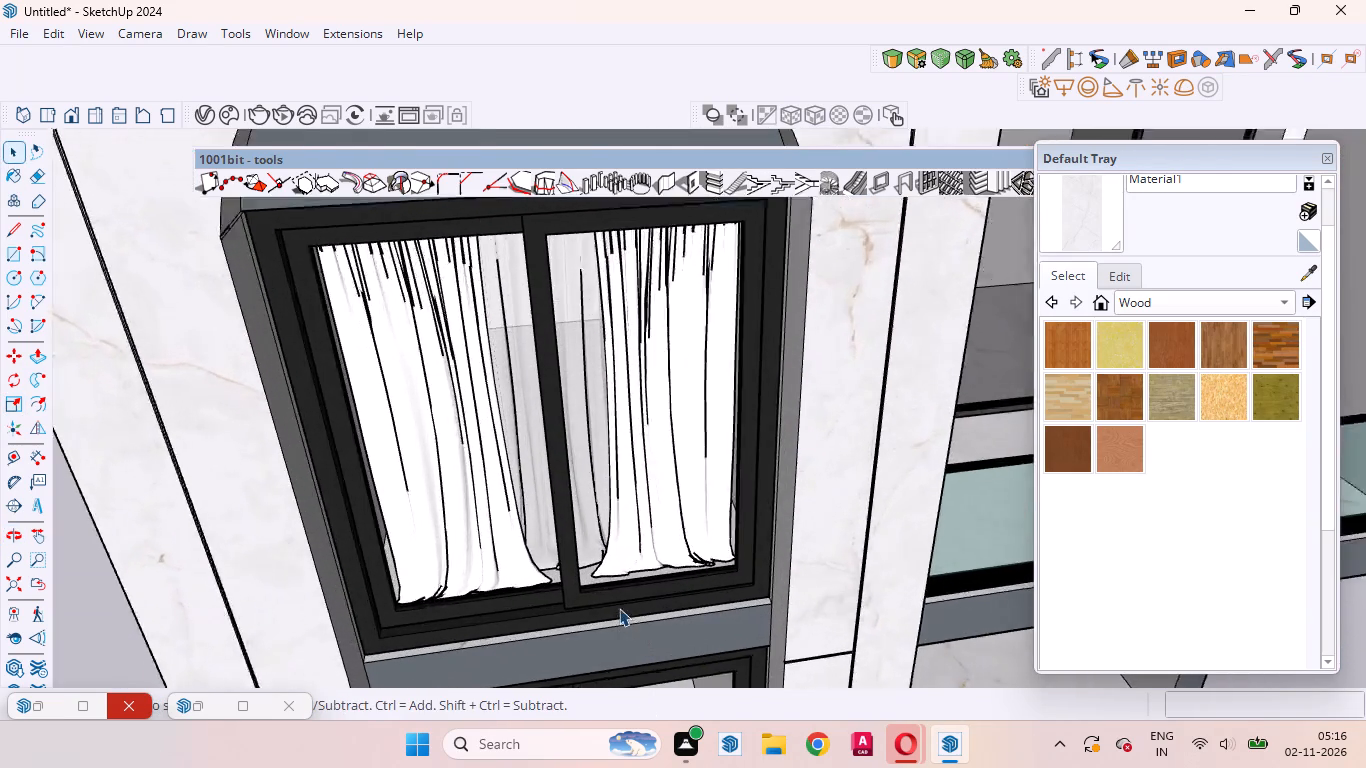
scroll(619, 608, up, 1)
middle_drag(608, 616, 608, 520)
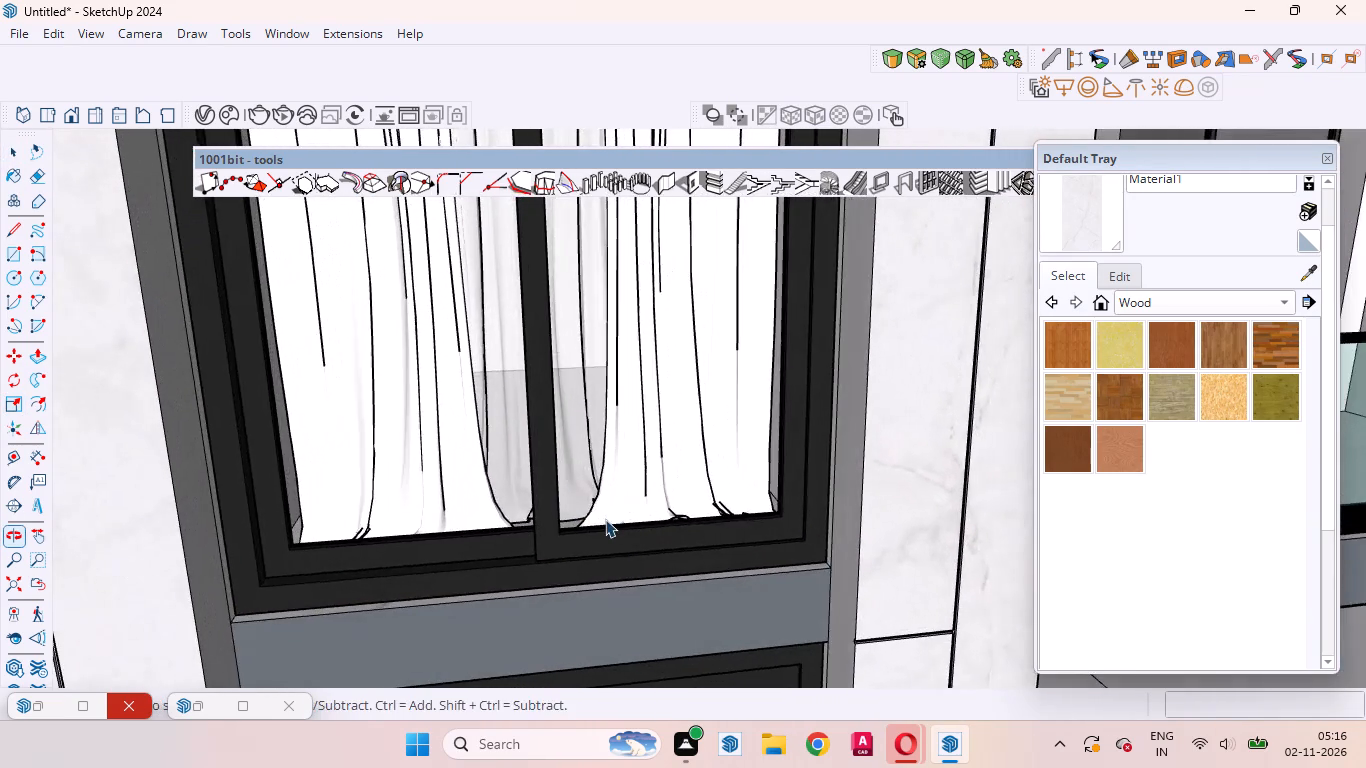
scroll(604, 519, down, 18)
scroll(574, 423, up, 3)
middle_drag(587, 462, 504, 437)
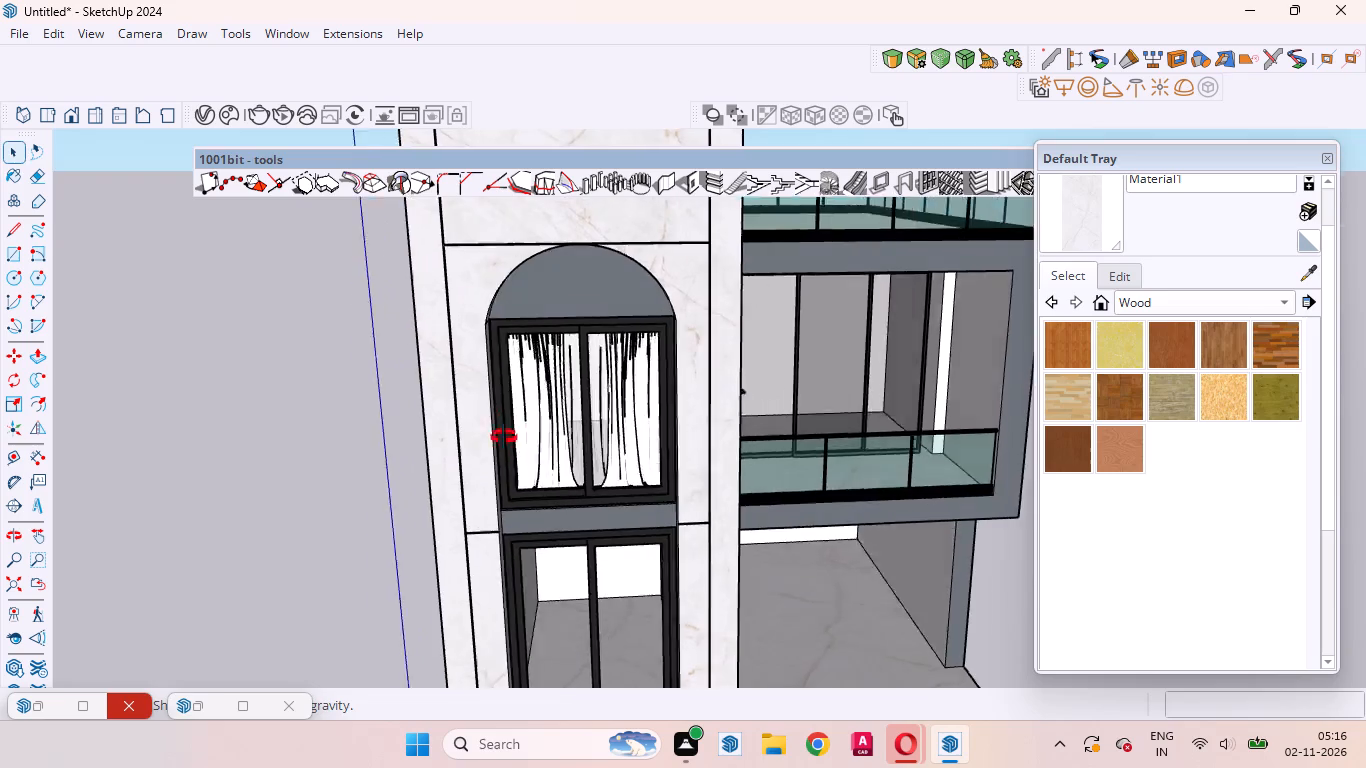
middle_drag(504, 437, 474, 385)
scroll(874, 398, down, 10)
scroll(789, 383, up, 4)
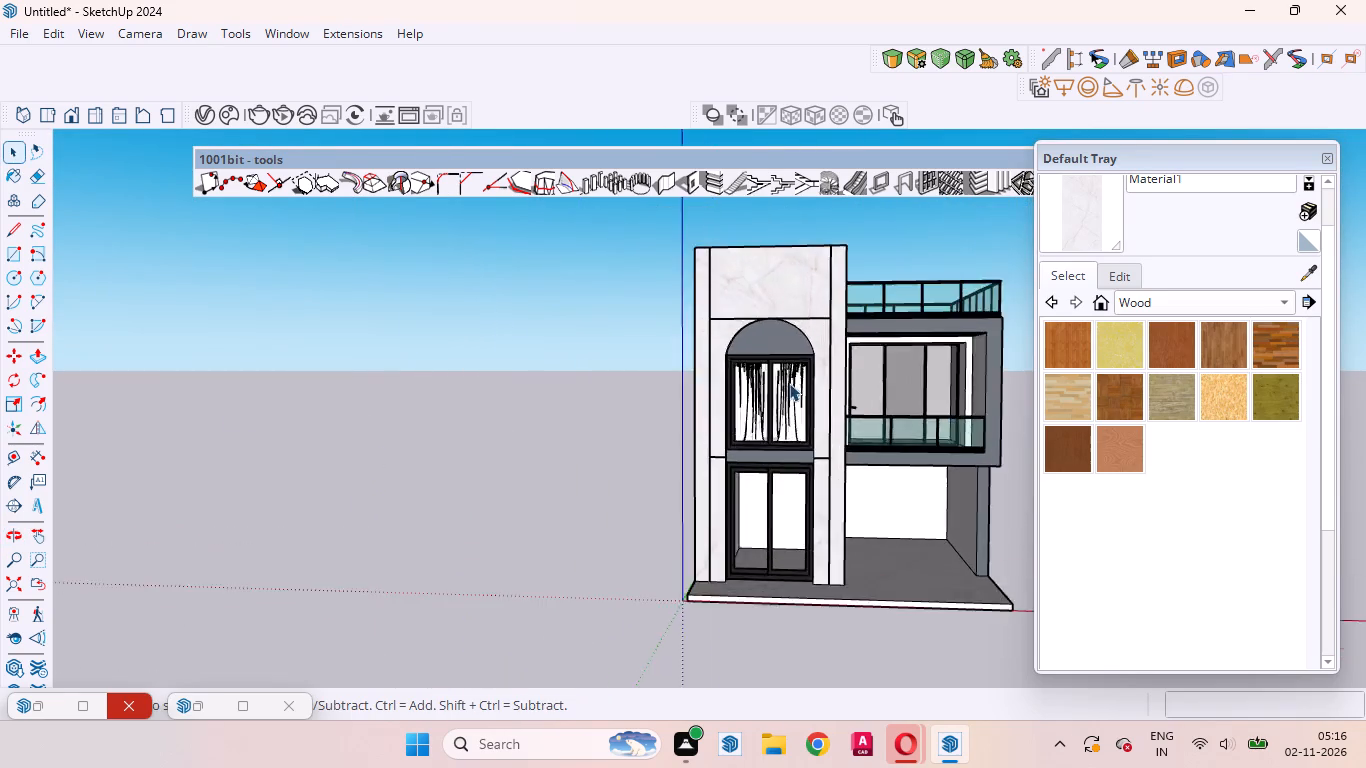
scroll(789, 383, up, 12)
middle_drag(785, 445, 840, 535)
middle_drag(714, 446, 508, 282)
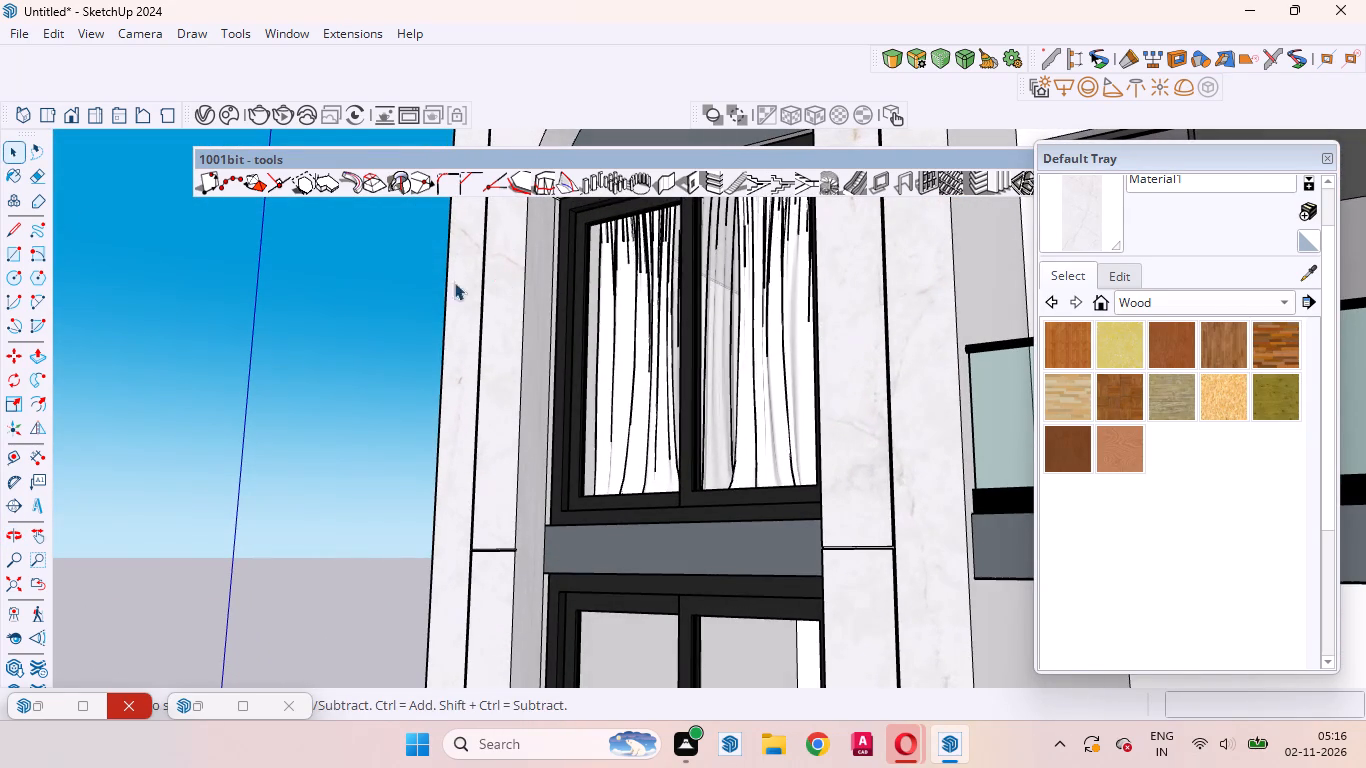
Hide the upper window's frame component to expose the curtains behind it.
click(708, 373)
right_click(706, 372)
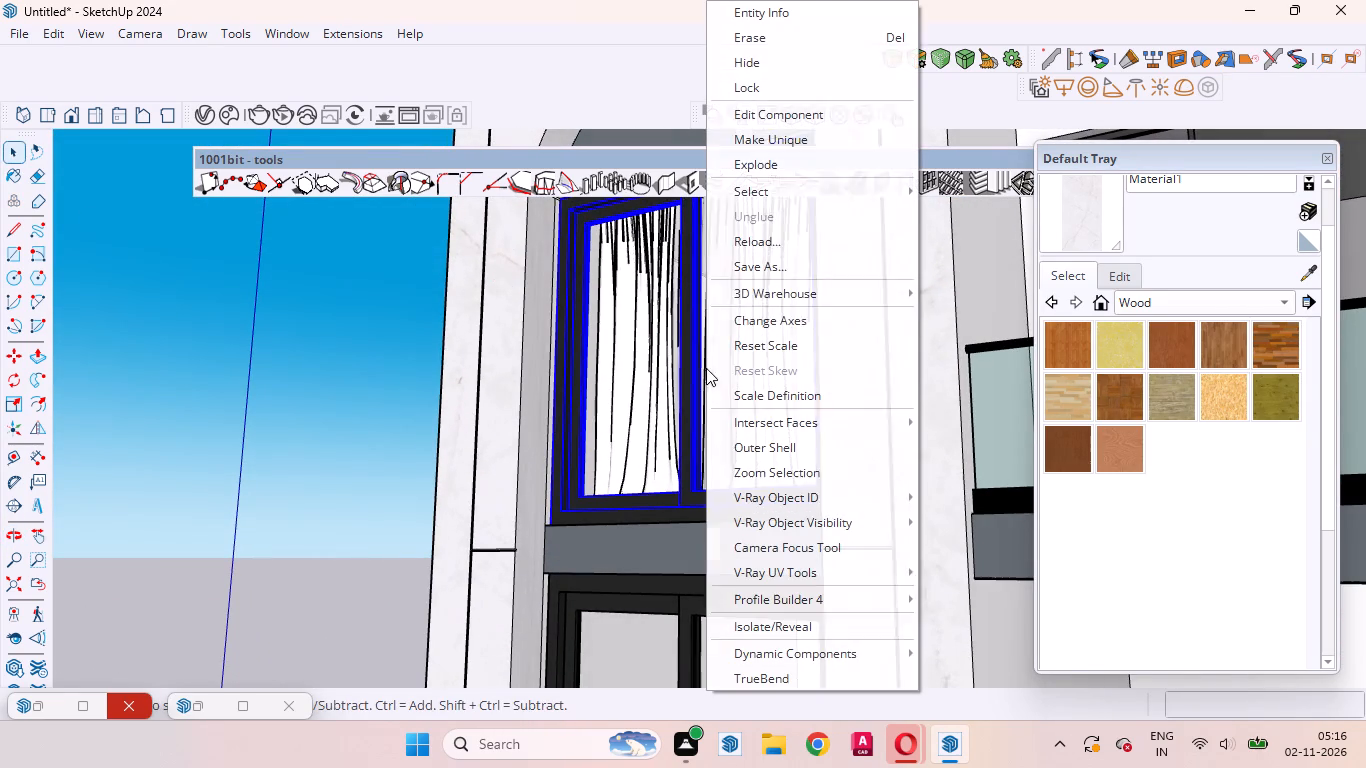
click(767, 65)
Sample the white Material2 from the front curtain and paint the sheer middle curtain inside the component with it.
scroll(628, 380, up, 5)
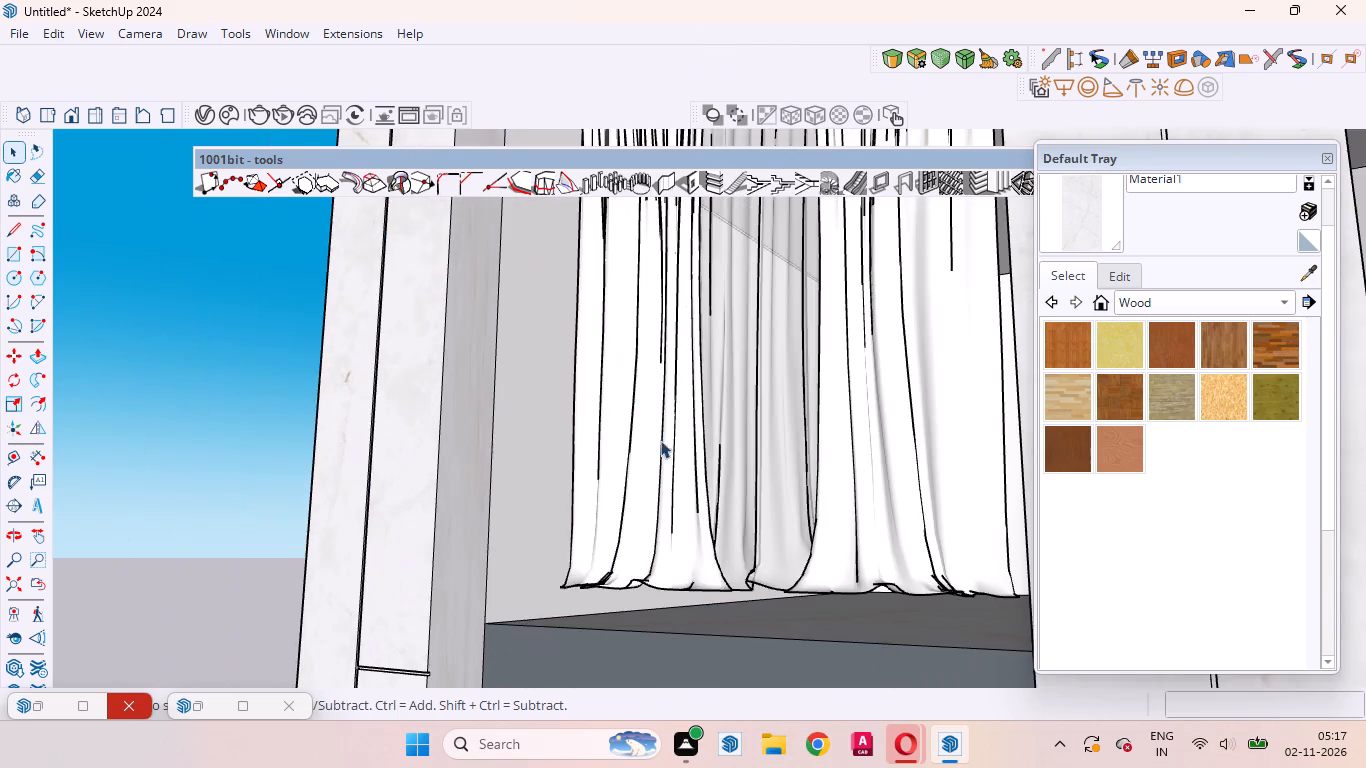
middle_drag(671, 452, 759, 618)
scroll(749, 406, up, 4)
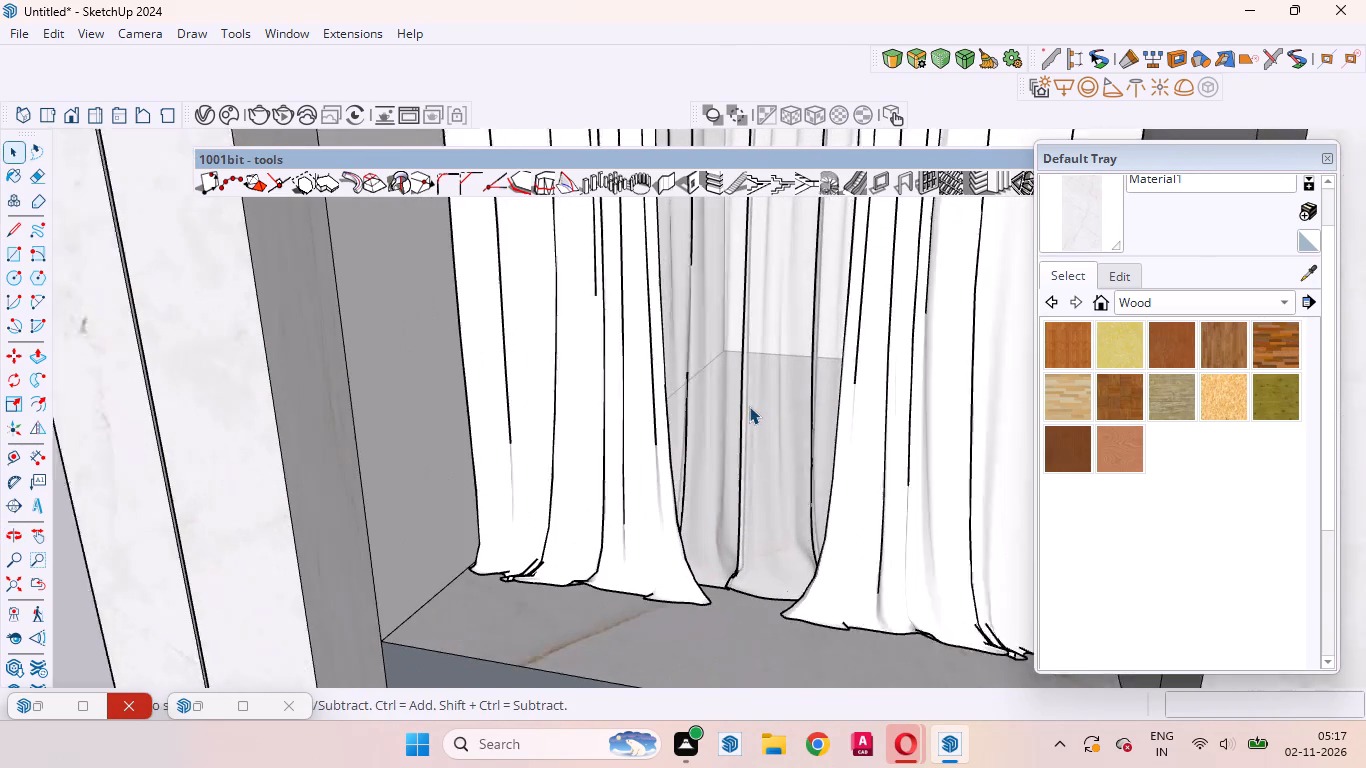
click(755, 403)
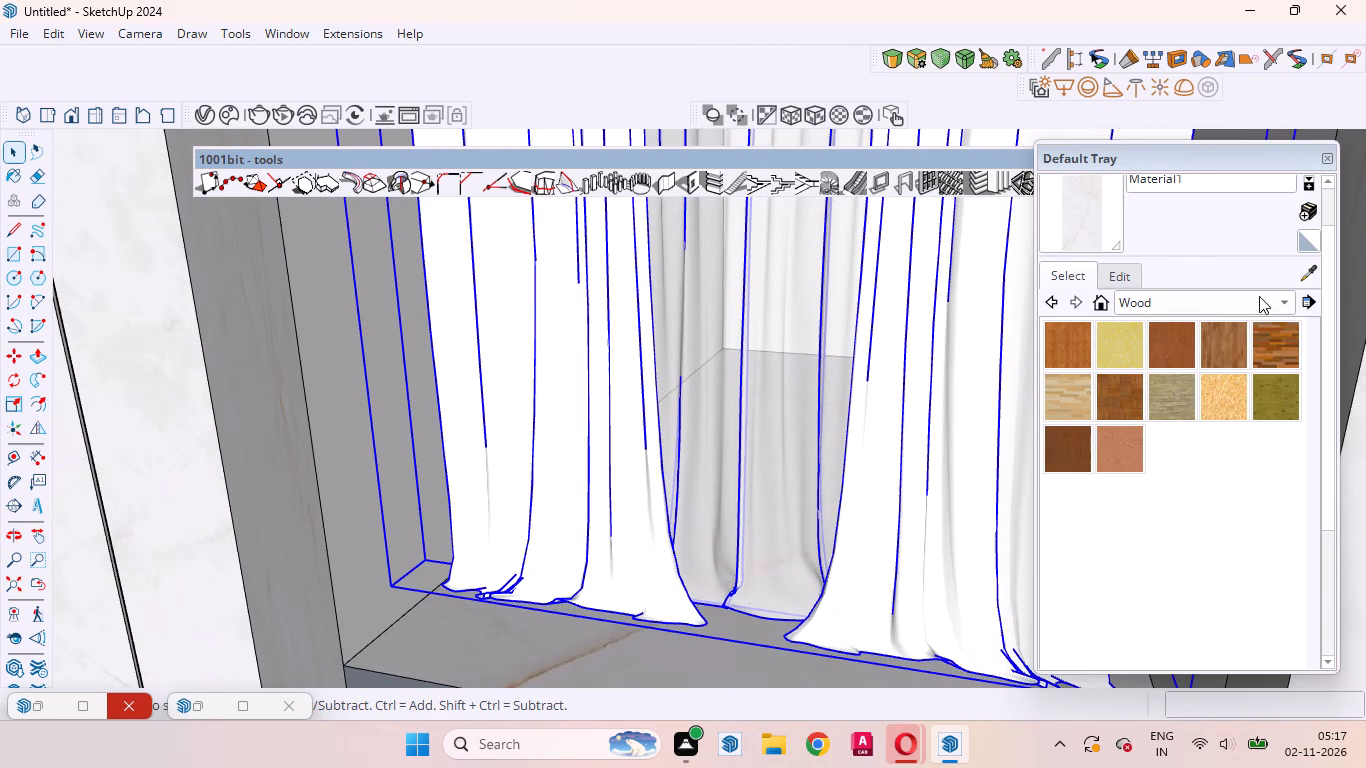
click(1310, 277)
click(875, 534)
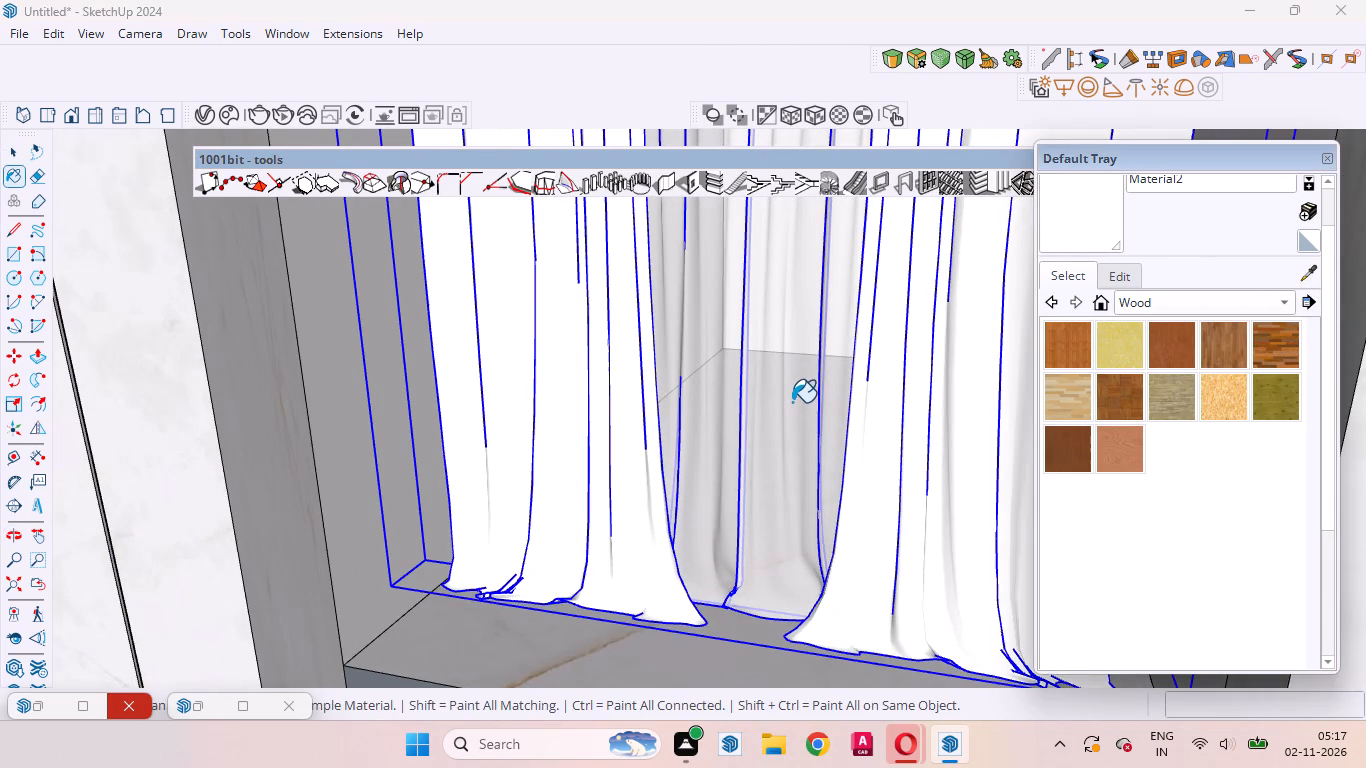
scroll(791, 402, up, 4)
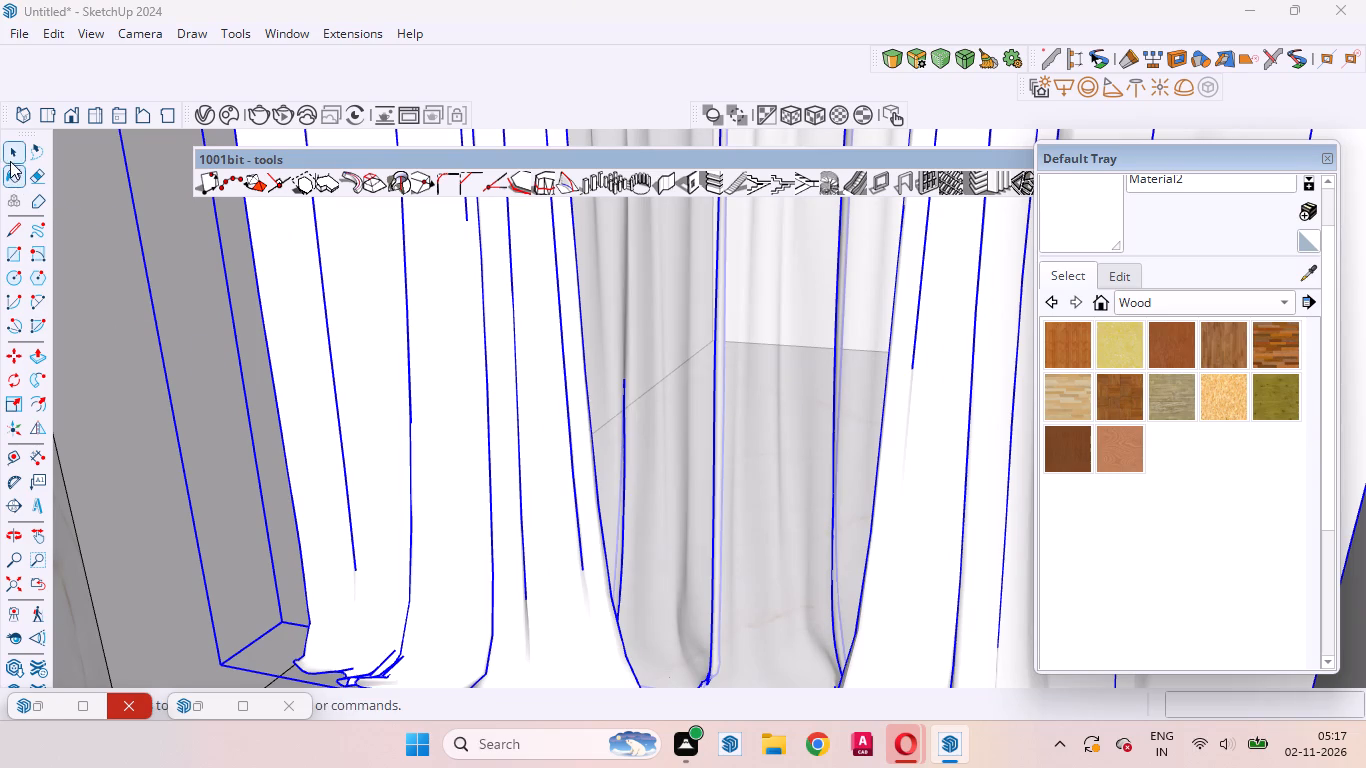
click(9, 159)
triple_click(738, 456)
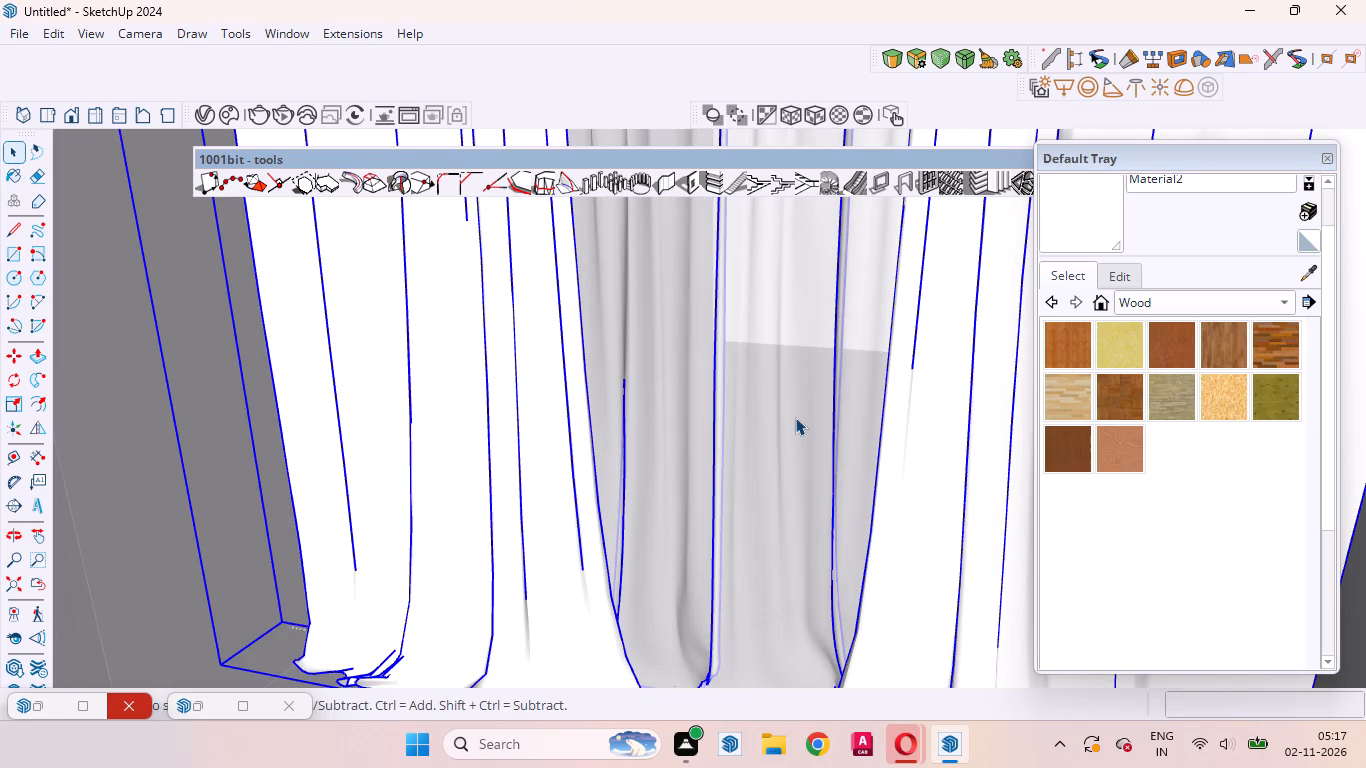
double_click(806, 428)
click(792, 433)
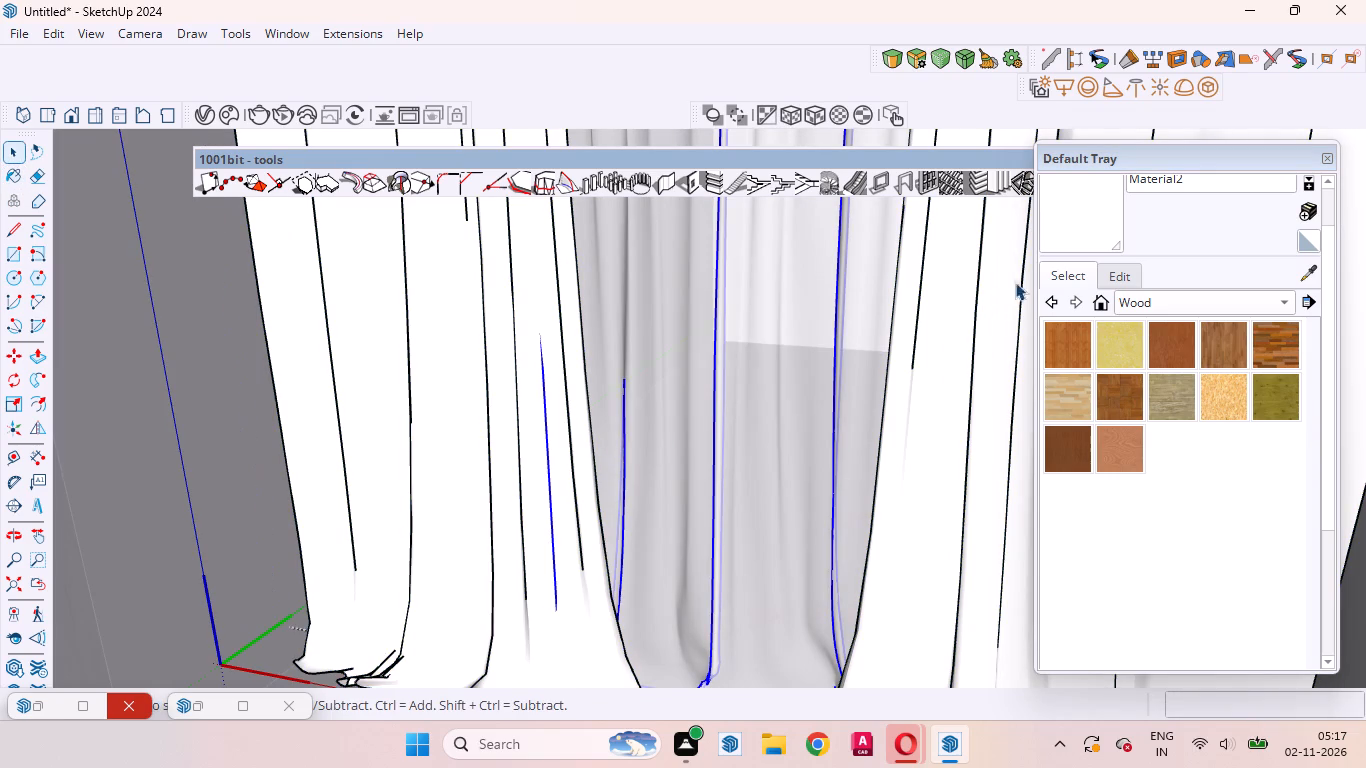
click(1071, 232)
click(772, 367)
scroll(720, 503, down, 2)
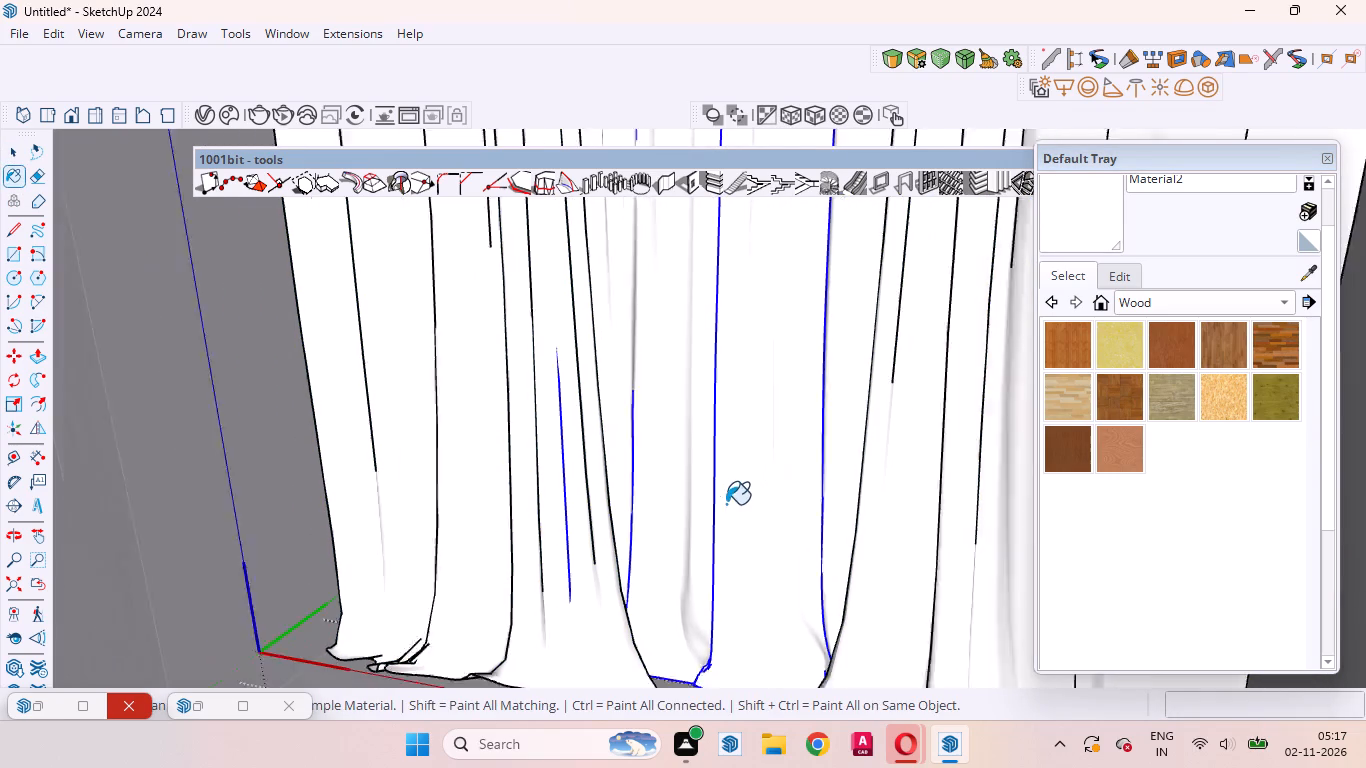
scroll(726, 504, down, 15)
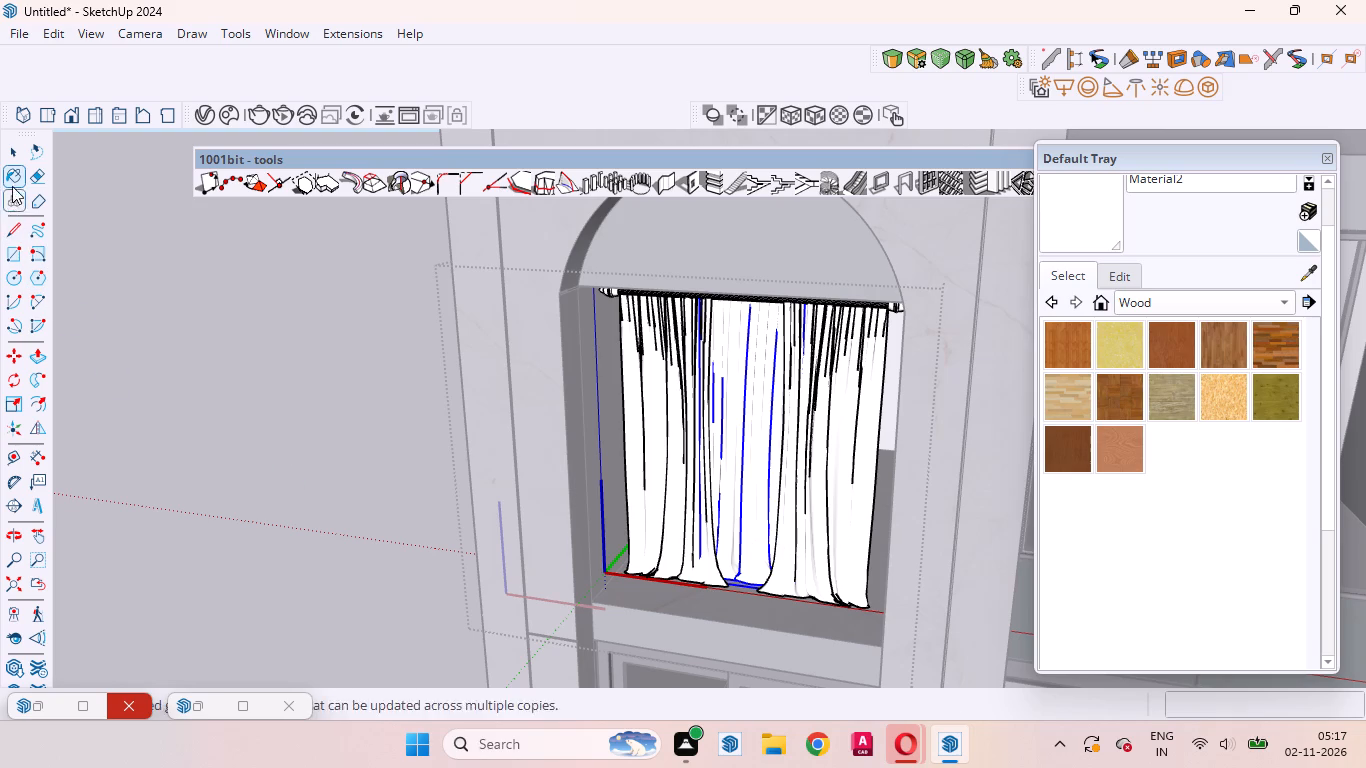
click(12, 154)
click(158, 404)
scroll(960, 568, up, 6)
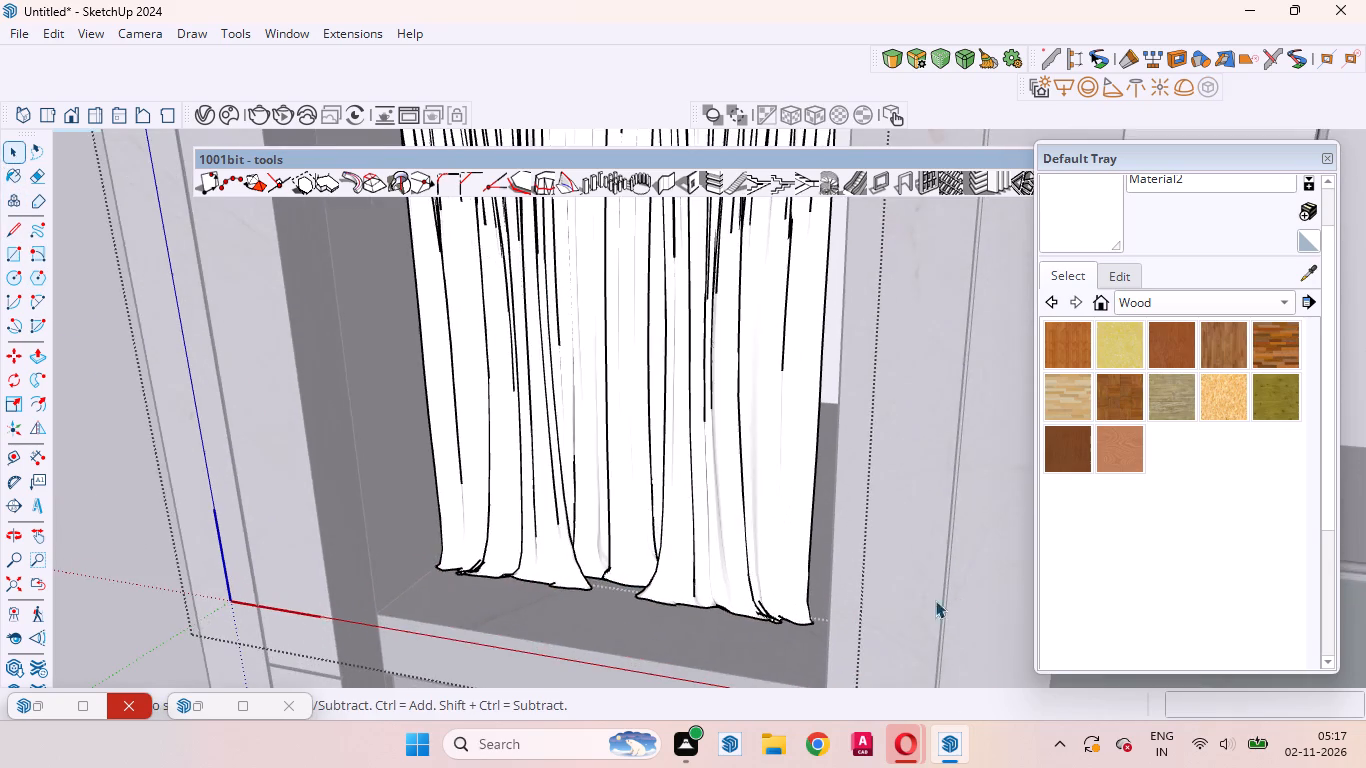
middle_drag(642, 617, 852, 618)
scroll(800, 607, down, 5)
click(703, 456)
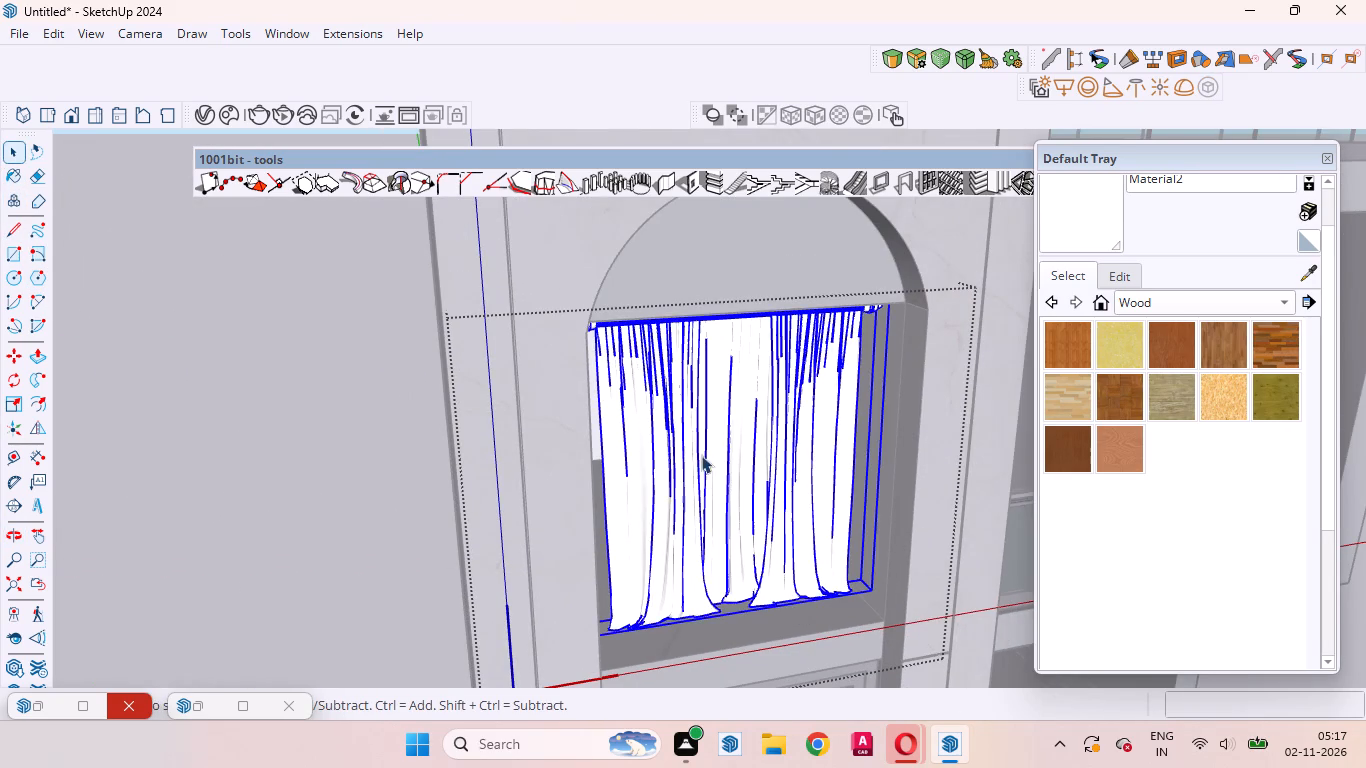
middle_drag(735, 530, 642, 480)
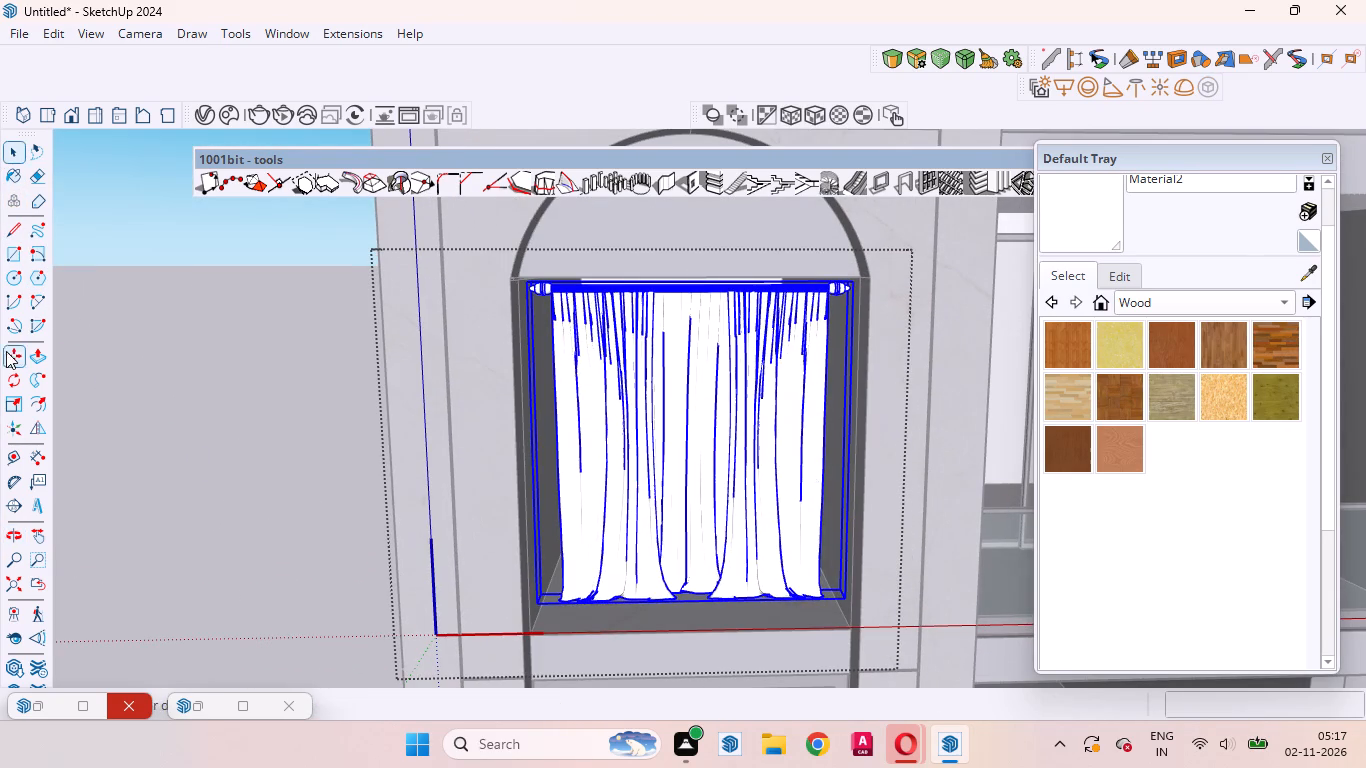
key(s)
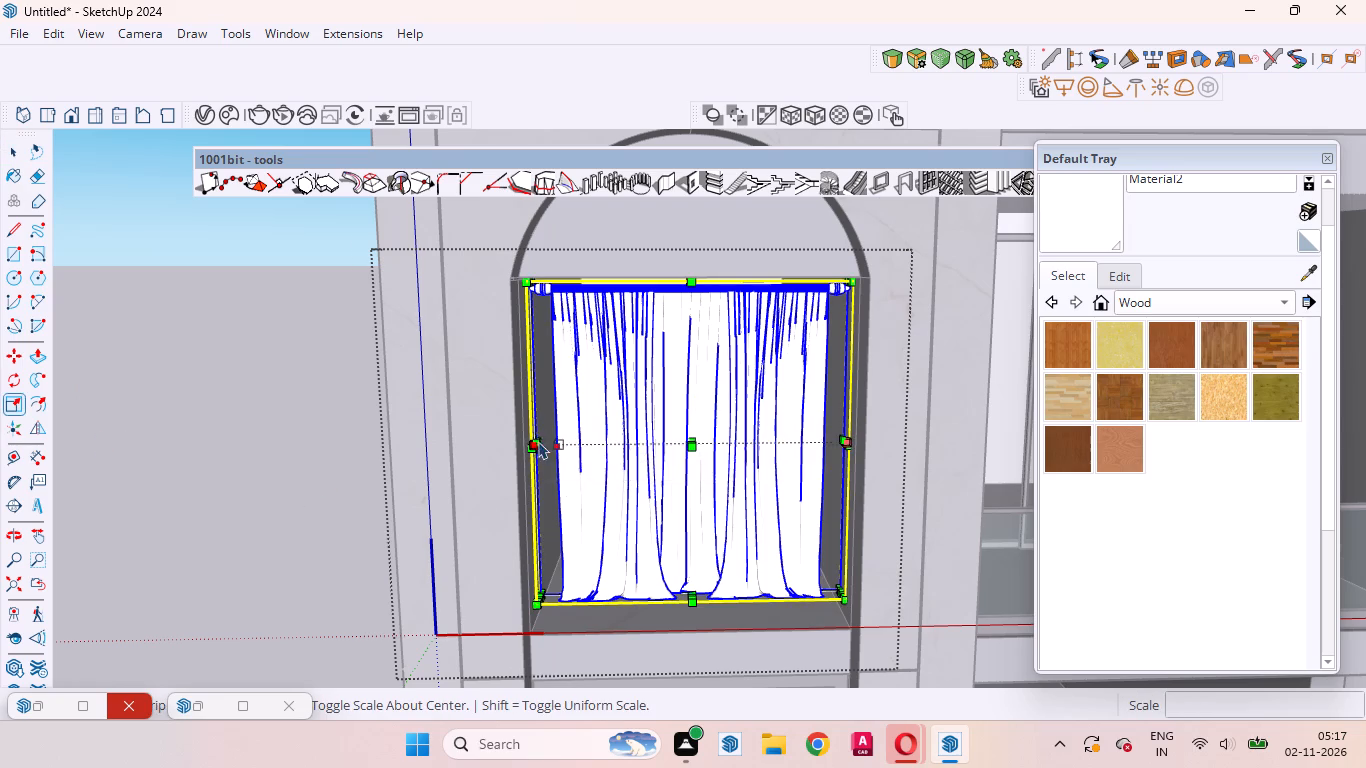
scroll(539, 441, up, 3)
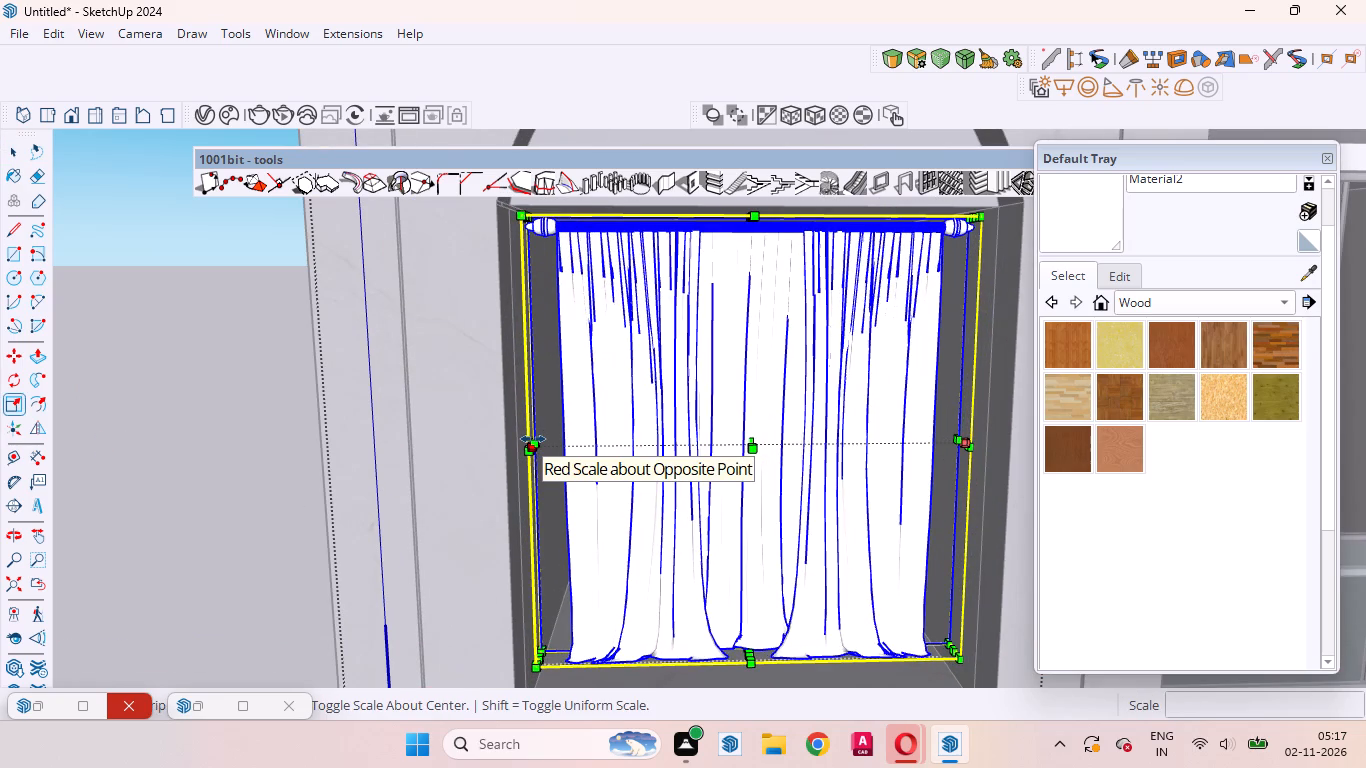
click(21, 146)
Inside the curtain component, scale the left-hand front drape widthwise by about 1.19 to reach the side wall of the window opening.
double_click(607, 454)
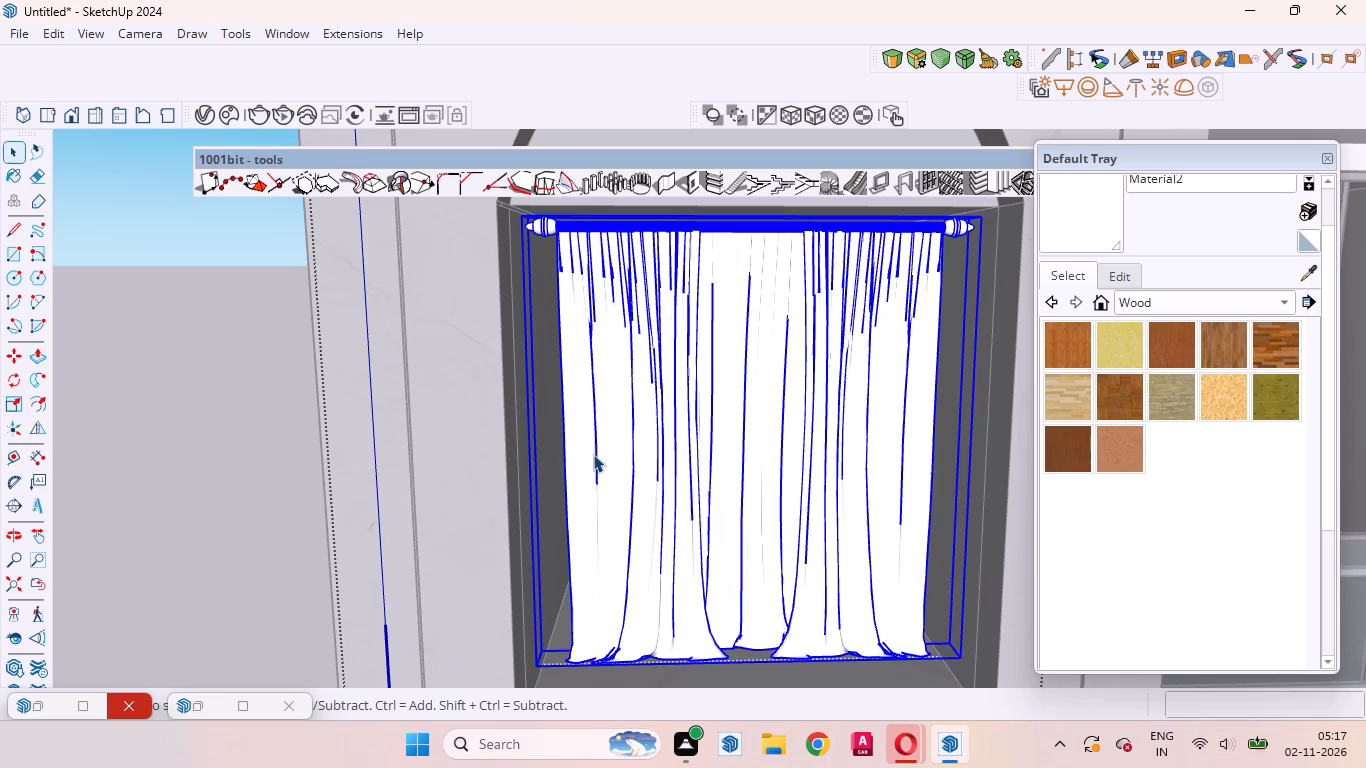
double_click(593, 454)
click(591, 447)
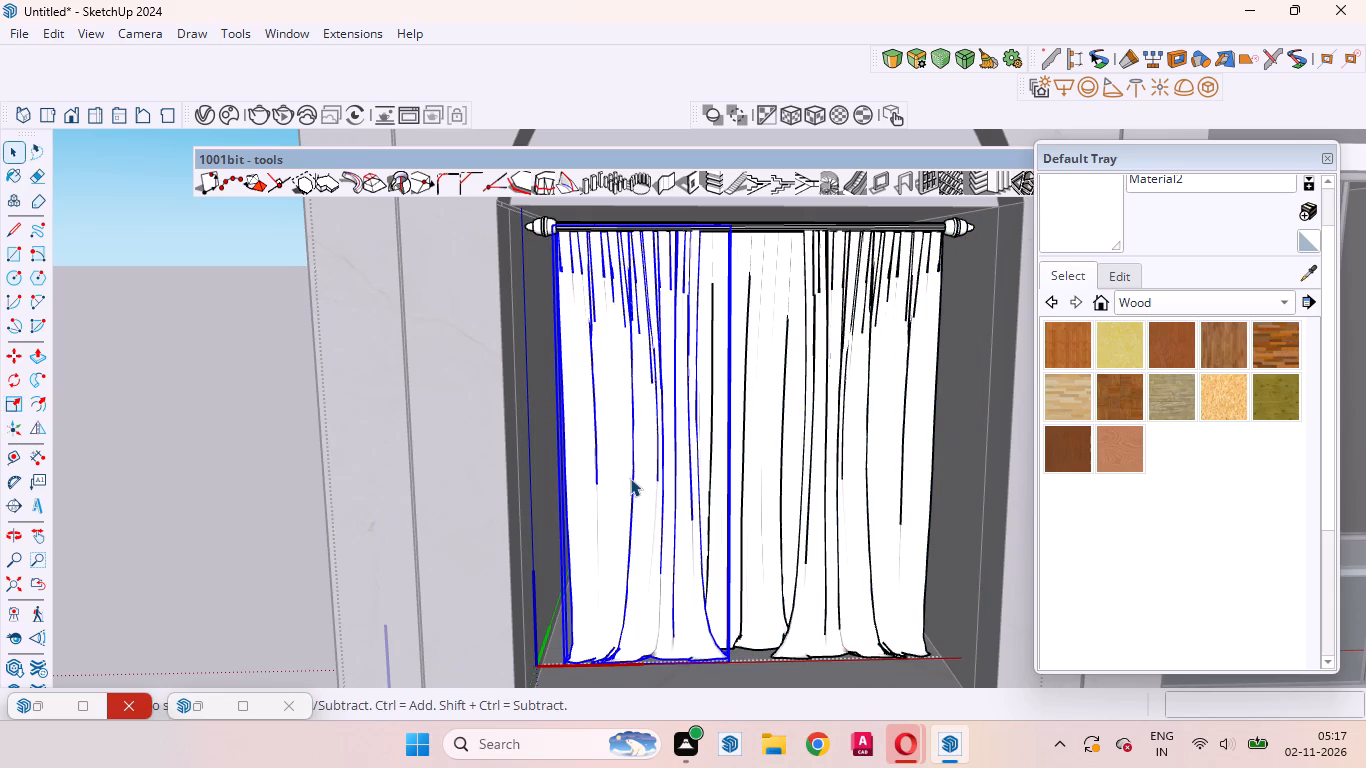
key(s)
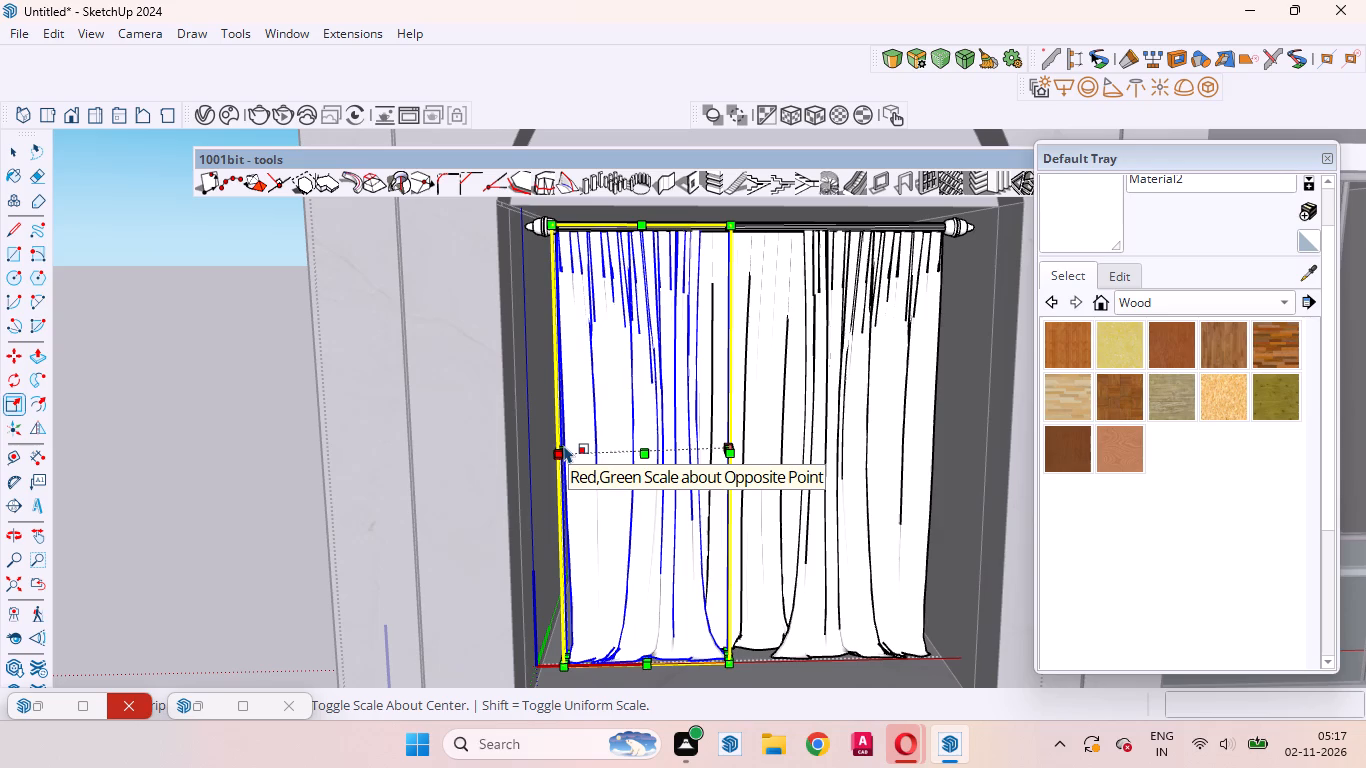
click(564, 443)
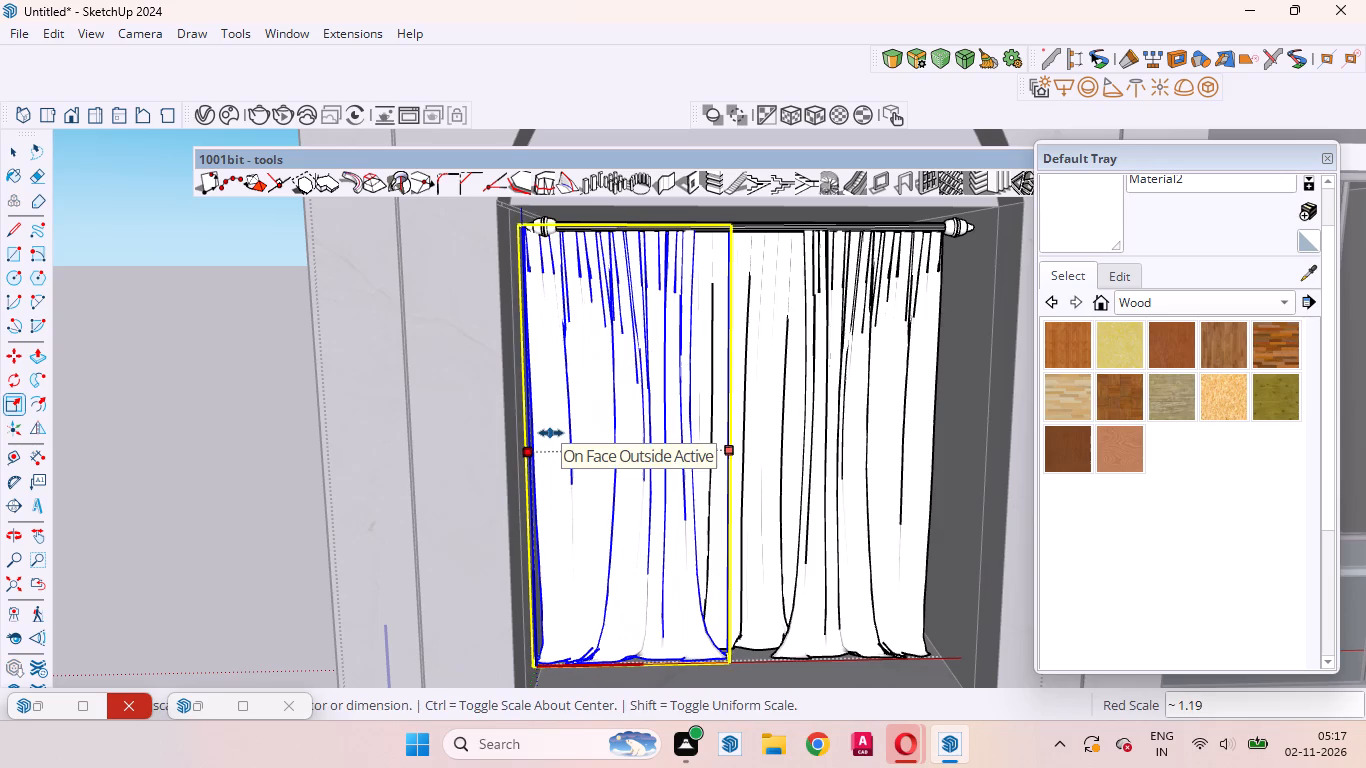
click(551, 433)
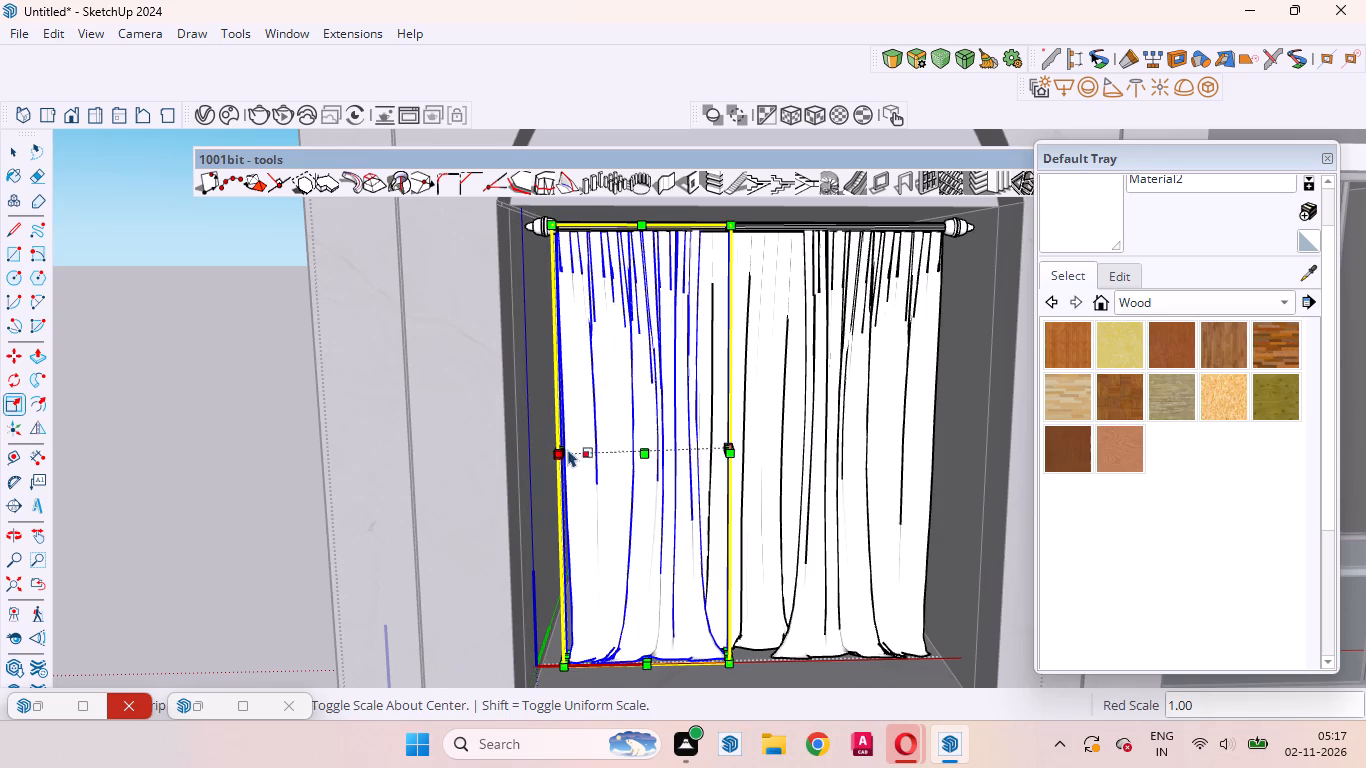
click(569, 446)
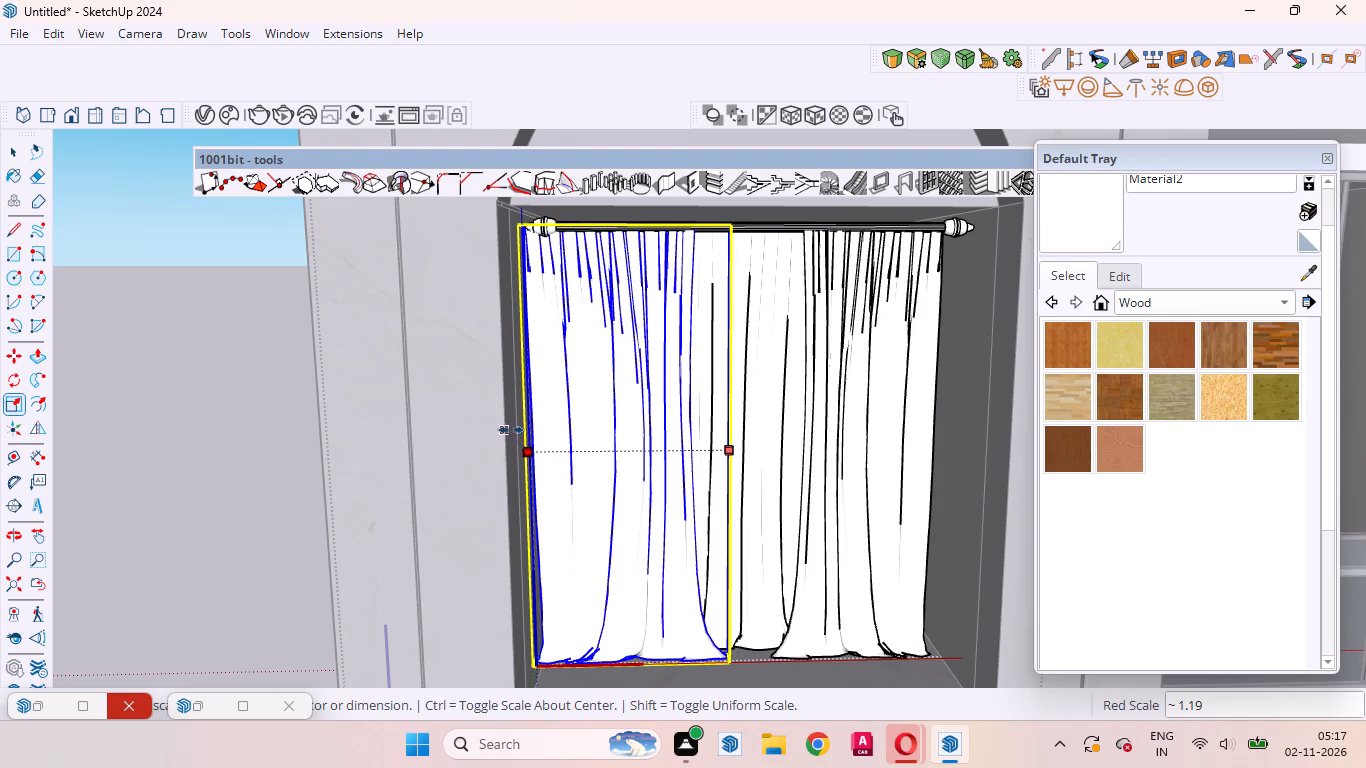
click(509, 430)
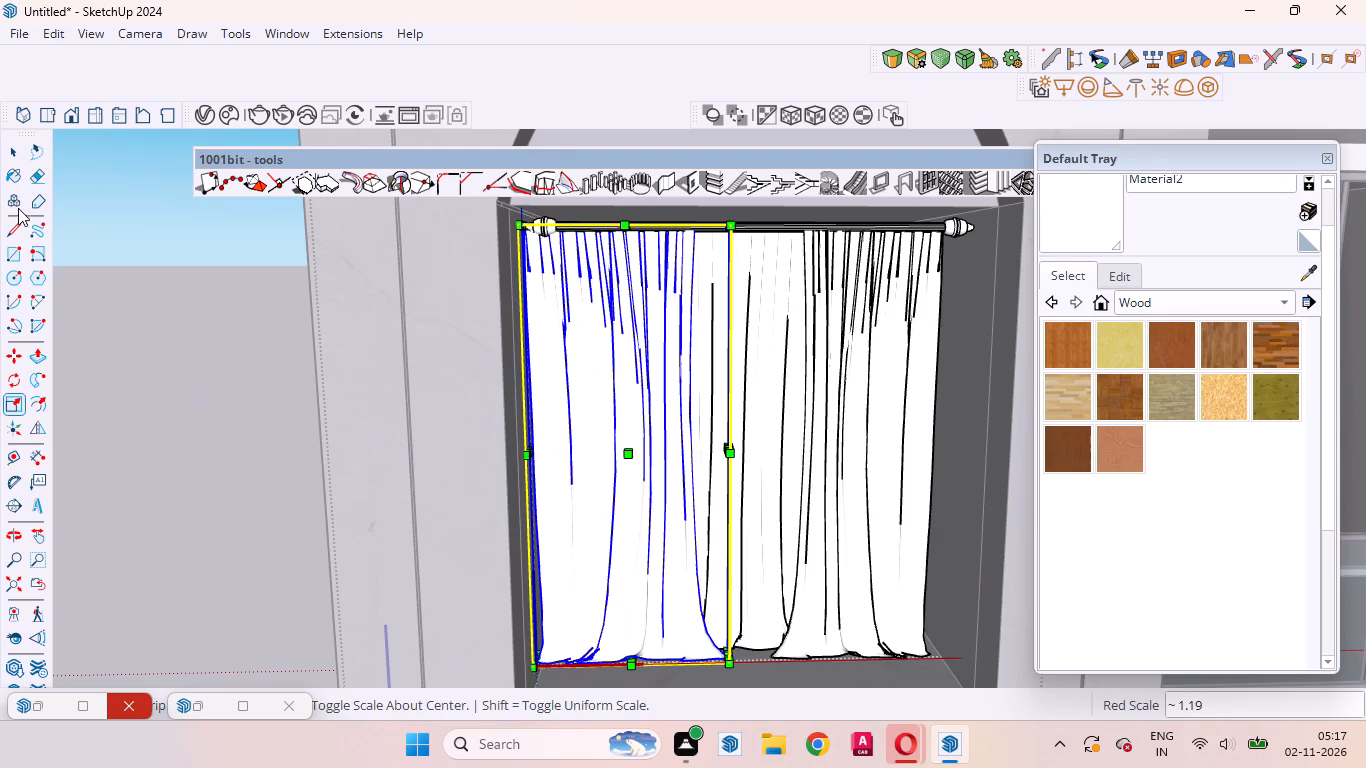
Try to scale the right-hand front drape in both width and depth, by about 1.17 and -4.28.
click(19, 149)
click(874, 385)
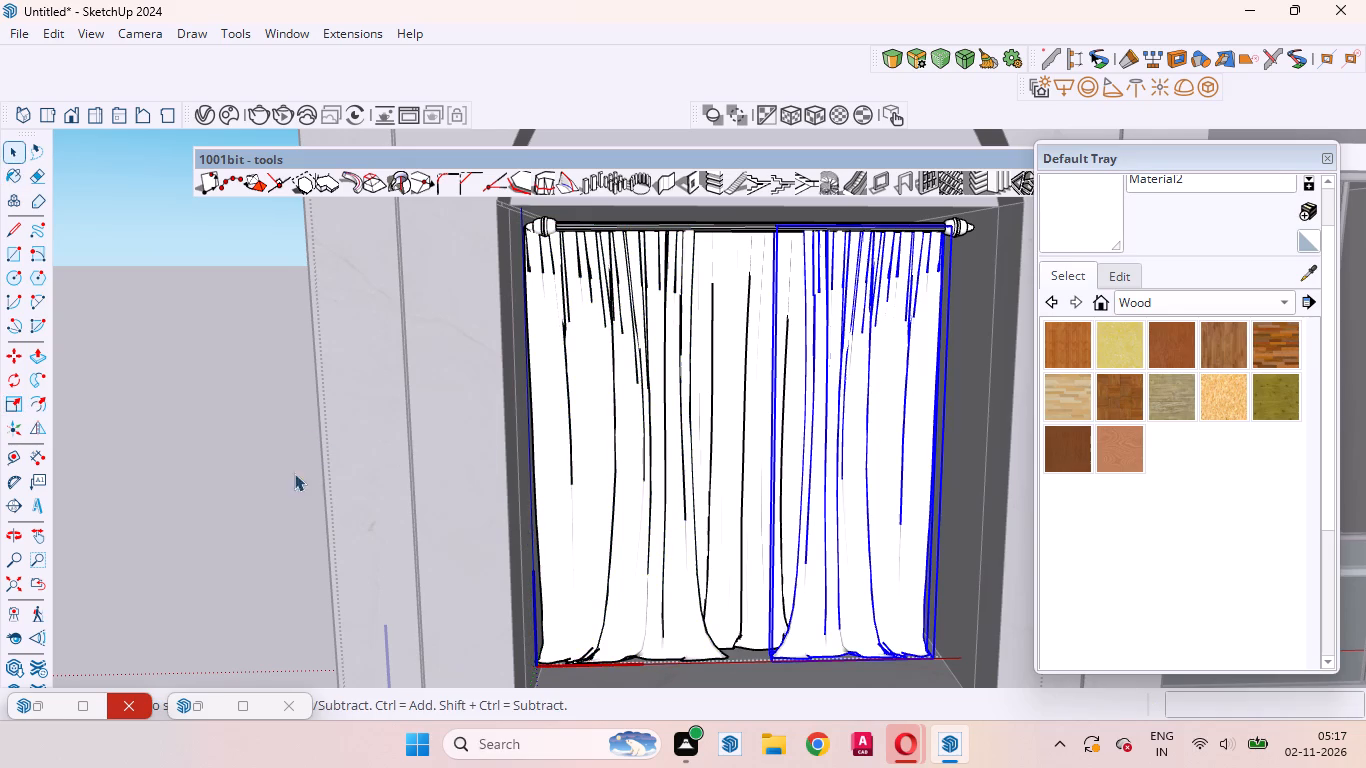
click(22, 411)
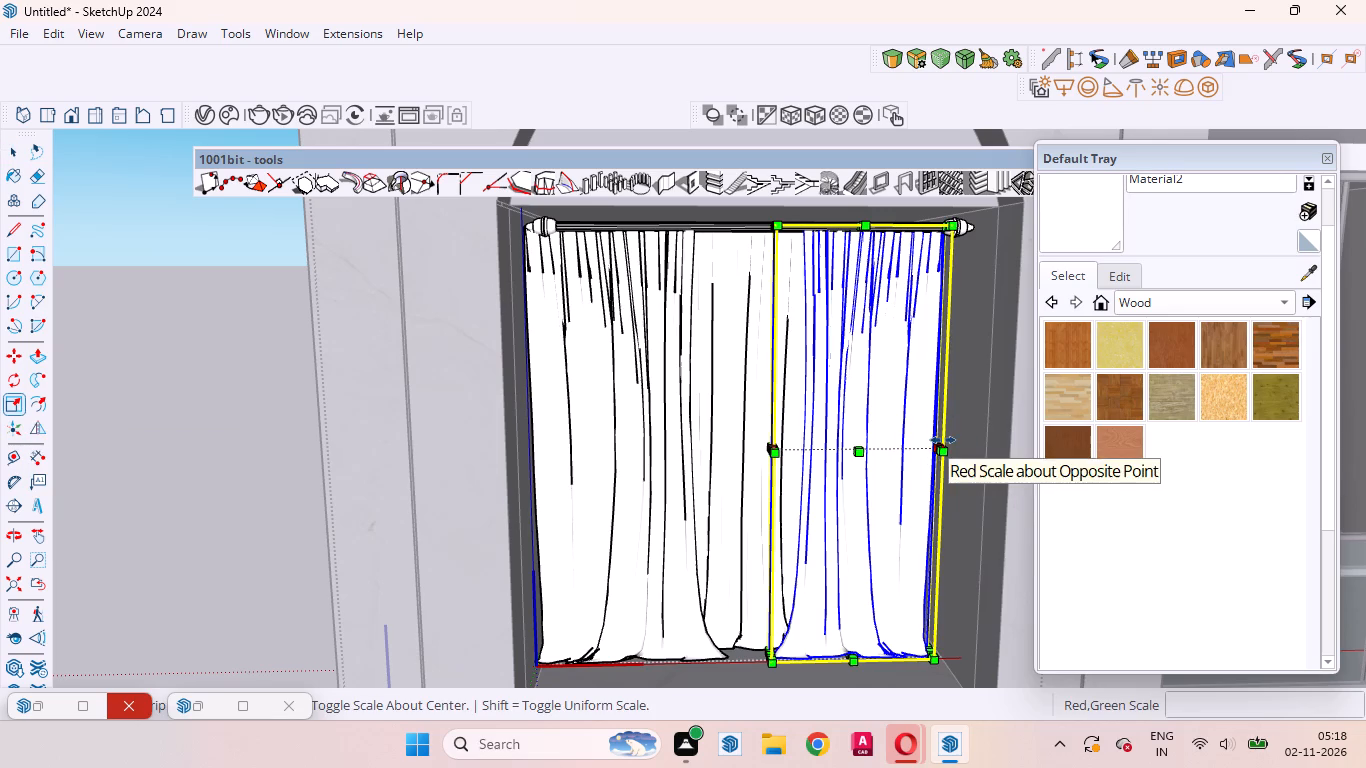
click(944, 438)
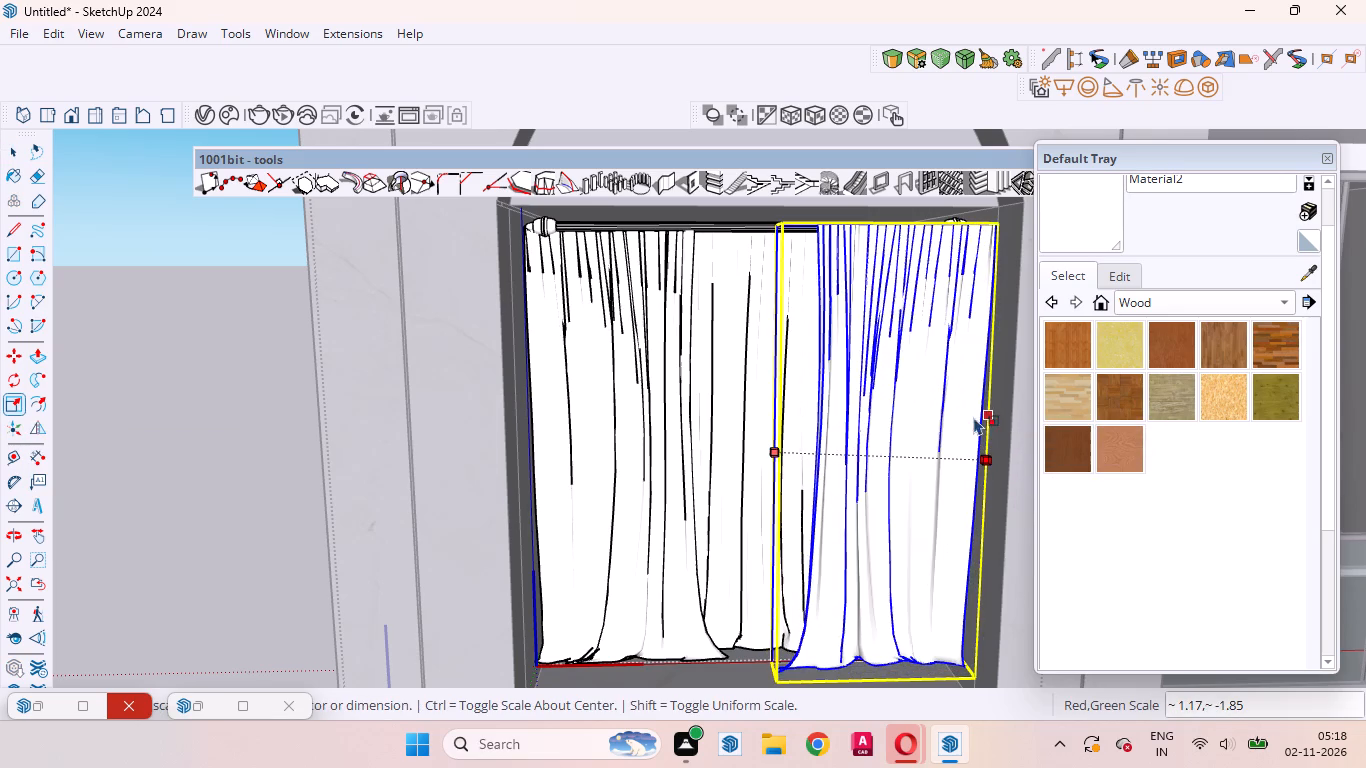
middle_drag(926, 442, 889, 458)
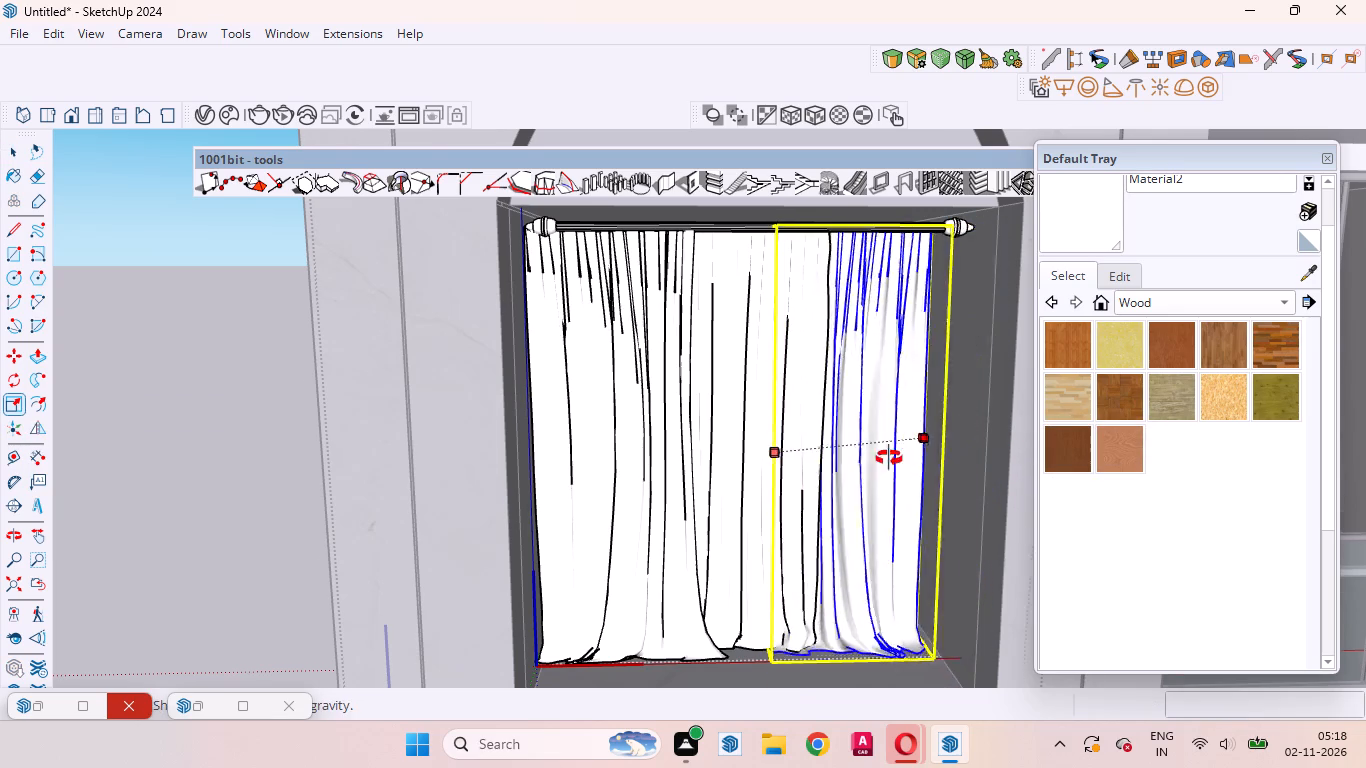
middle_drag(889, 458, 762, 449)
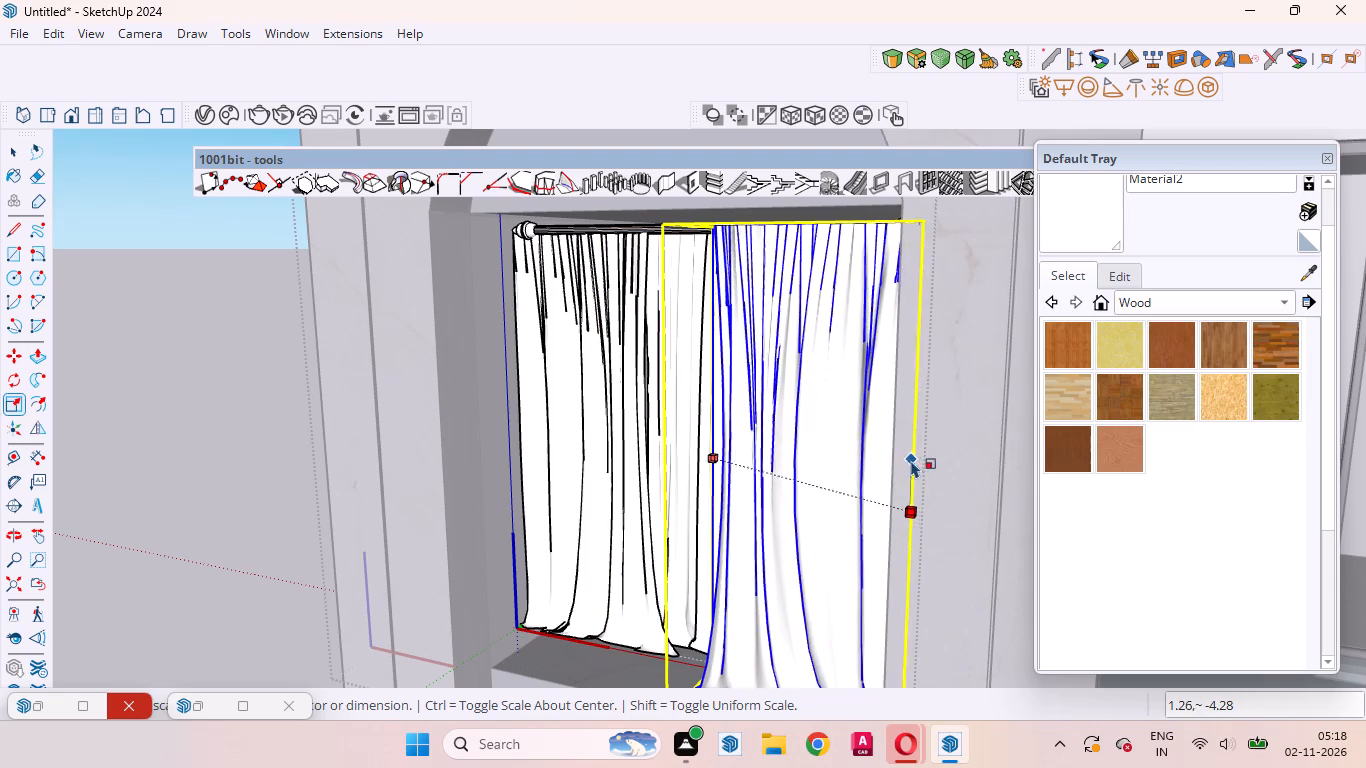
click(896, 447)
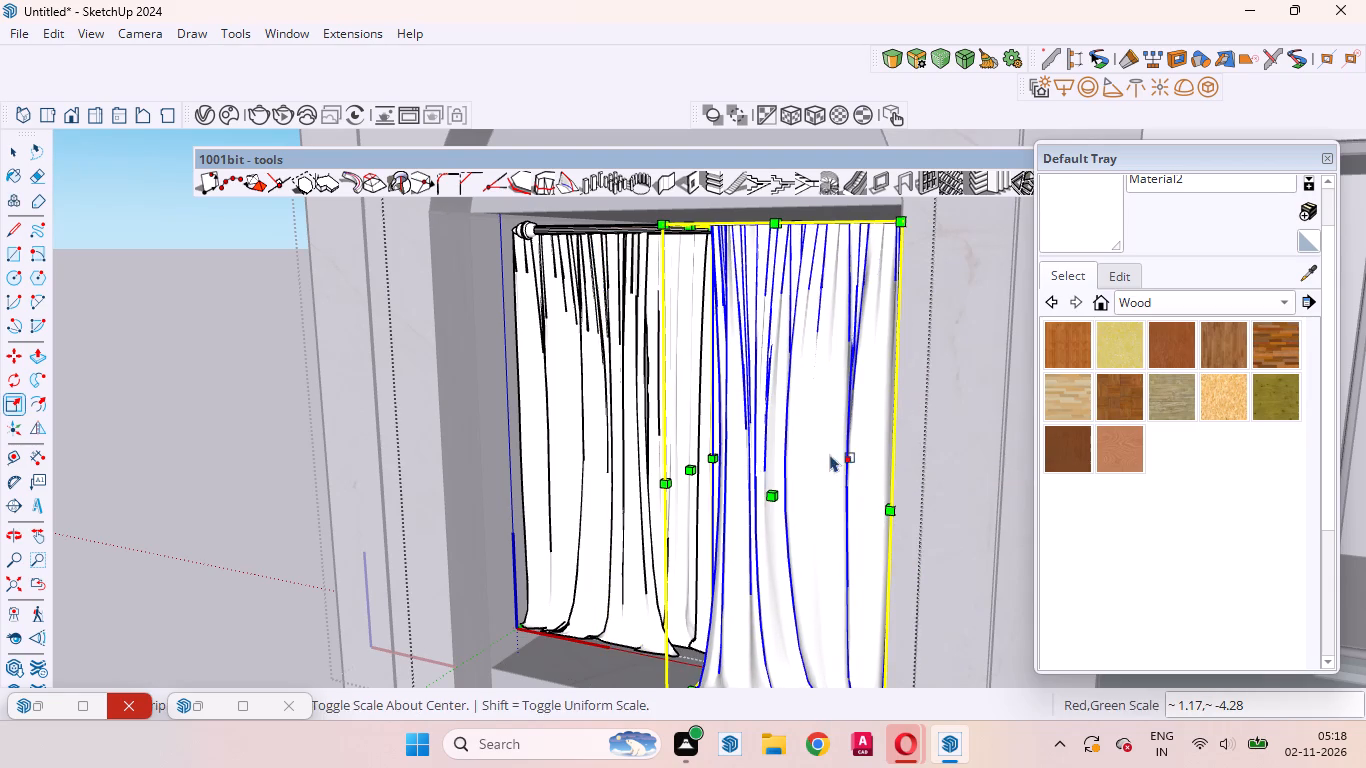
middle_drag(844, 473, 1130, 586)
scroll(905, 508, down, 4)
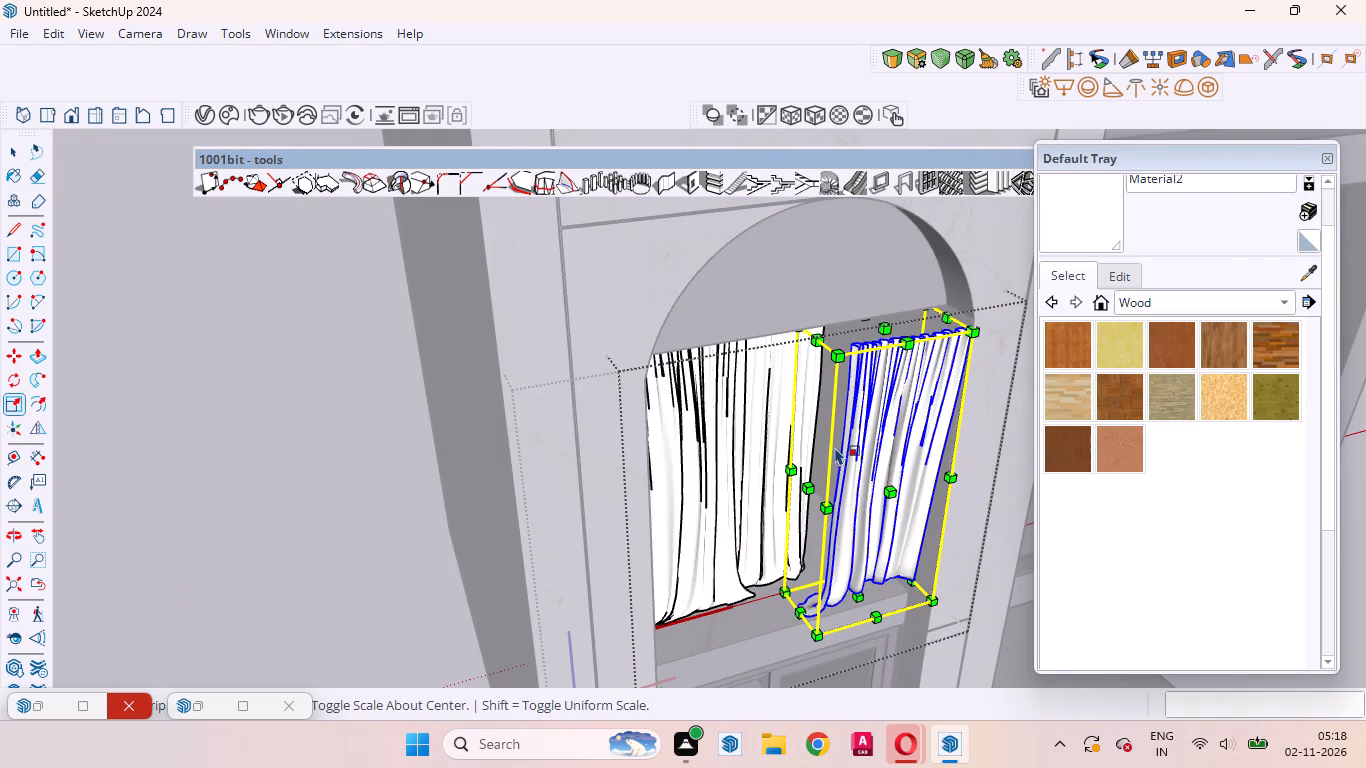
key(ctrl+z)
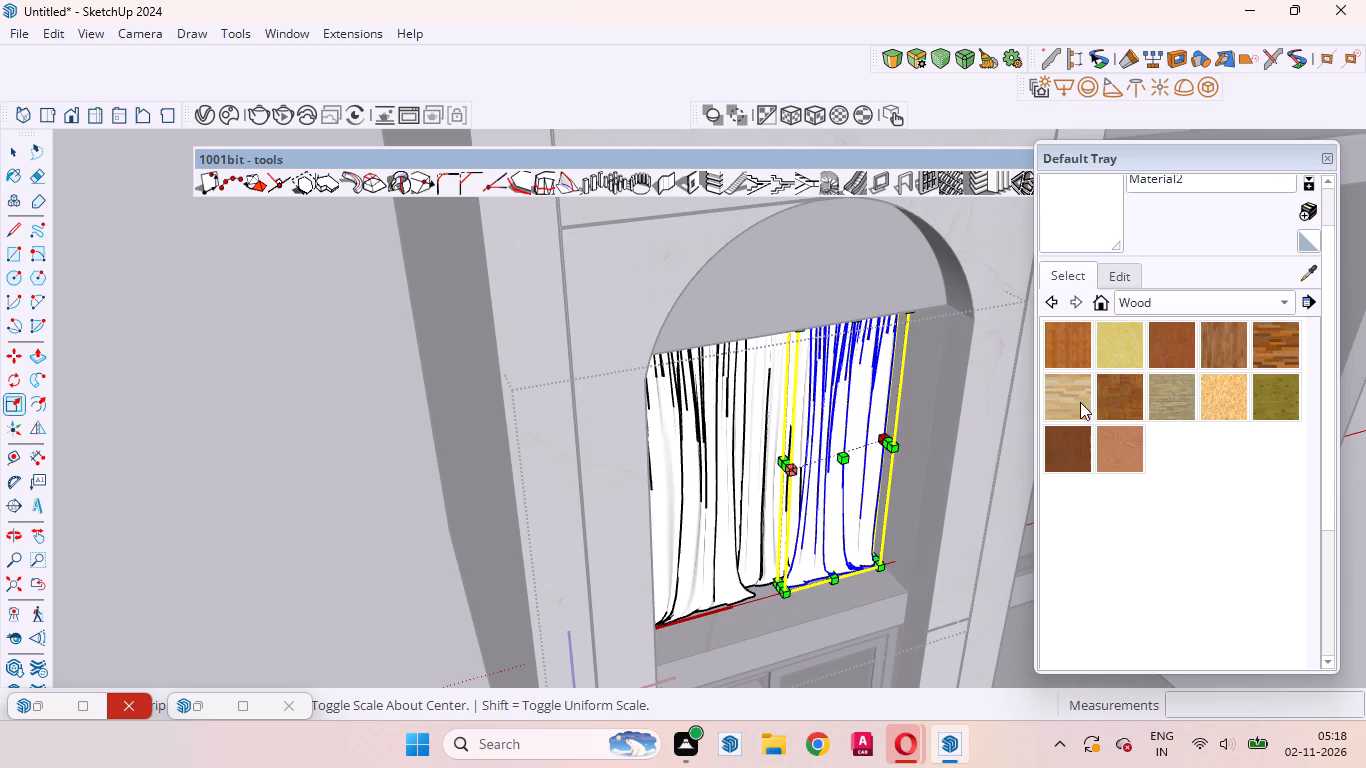
Scale the right-hand front drape widthwise only, about its opposite side, until it reaches the side wall of the window opening.
scroll(951, 440, up, 10)
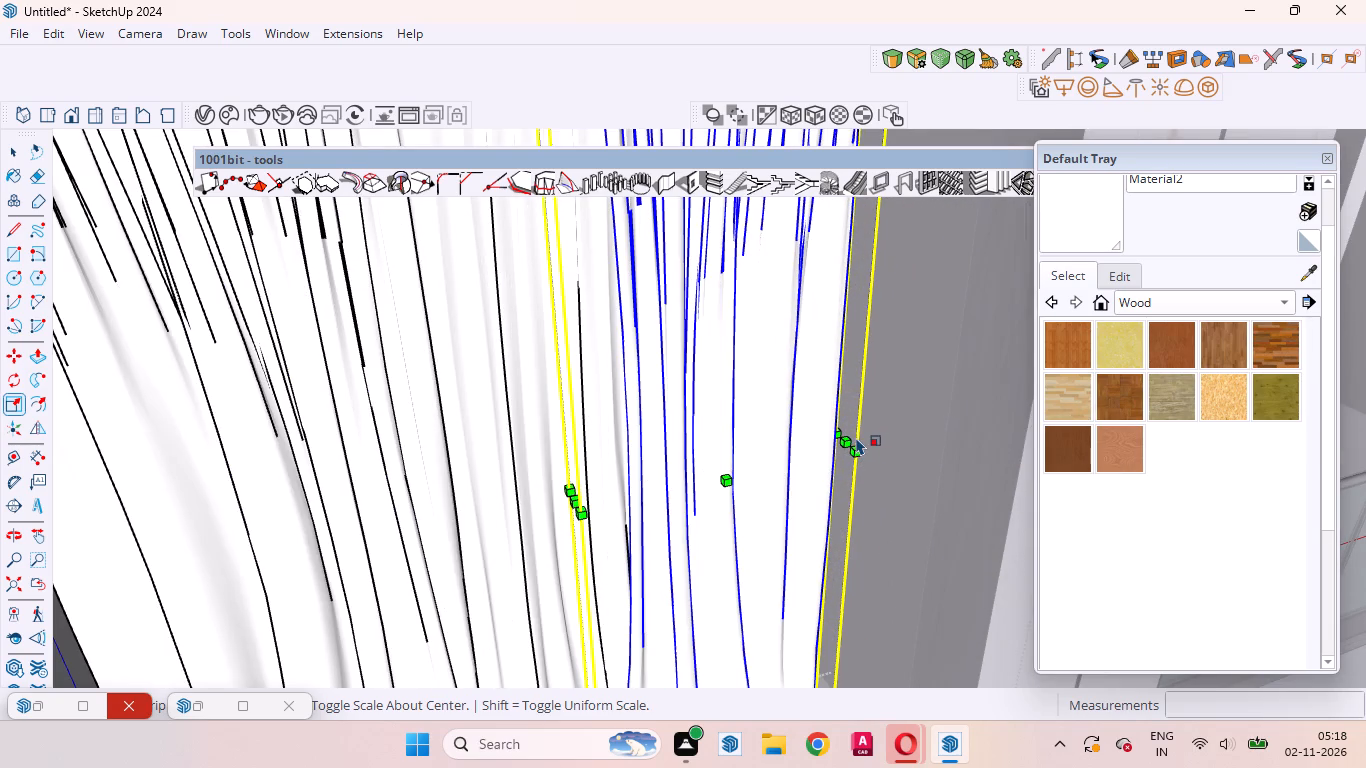
click(850, 433)
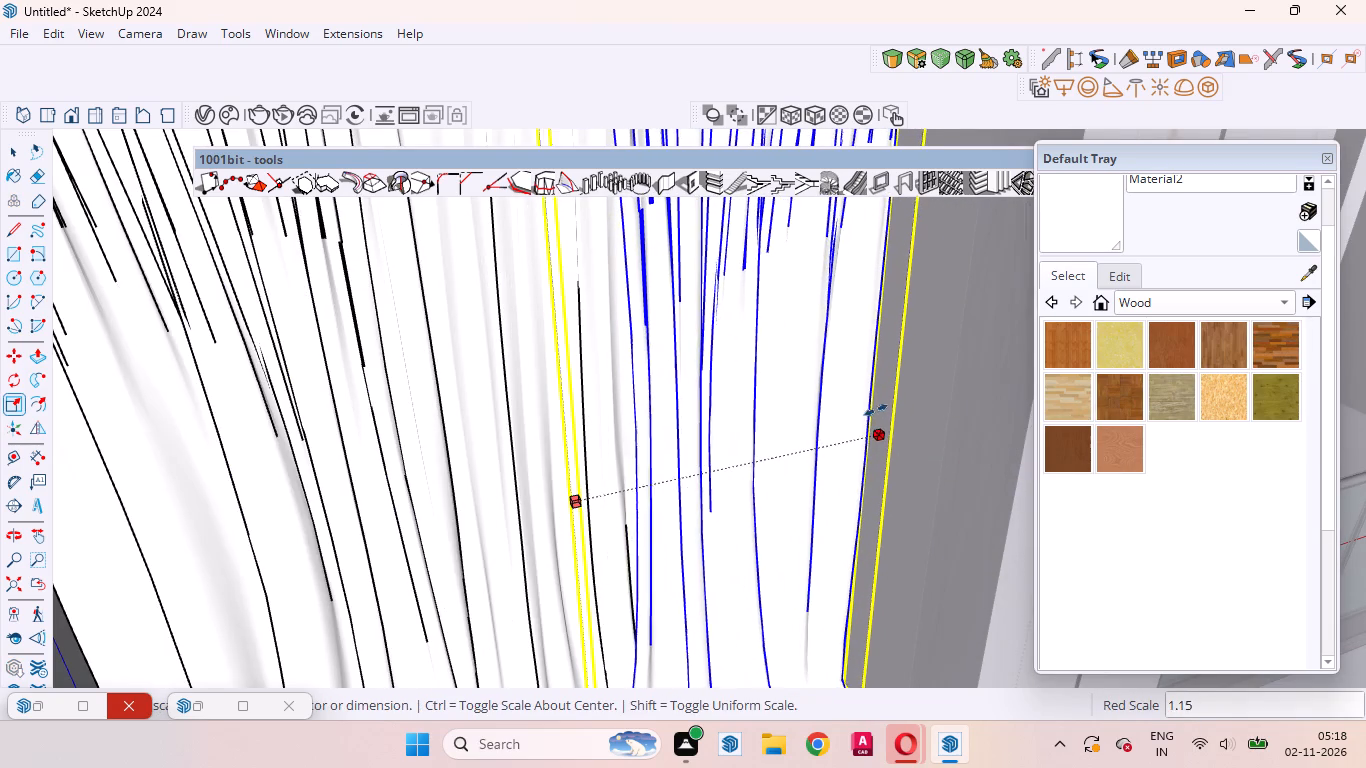
click(900, 408)
middle_drag(904, 472, 824, 456)
scroll(877, 472, down, 15)
middle_drag(804, 529, 712, 453)
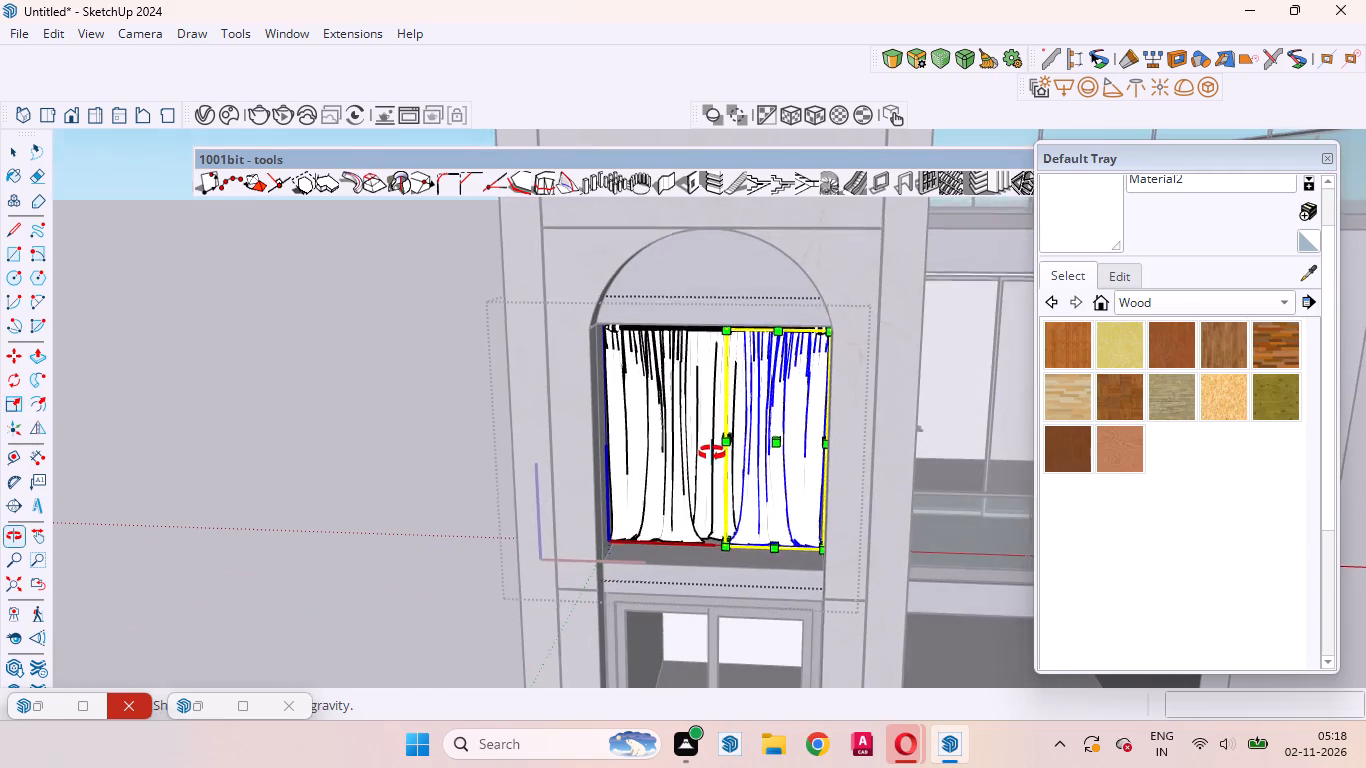
middle_drag(712, 453, 712, 450)
click(16, 146)
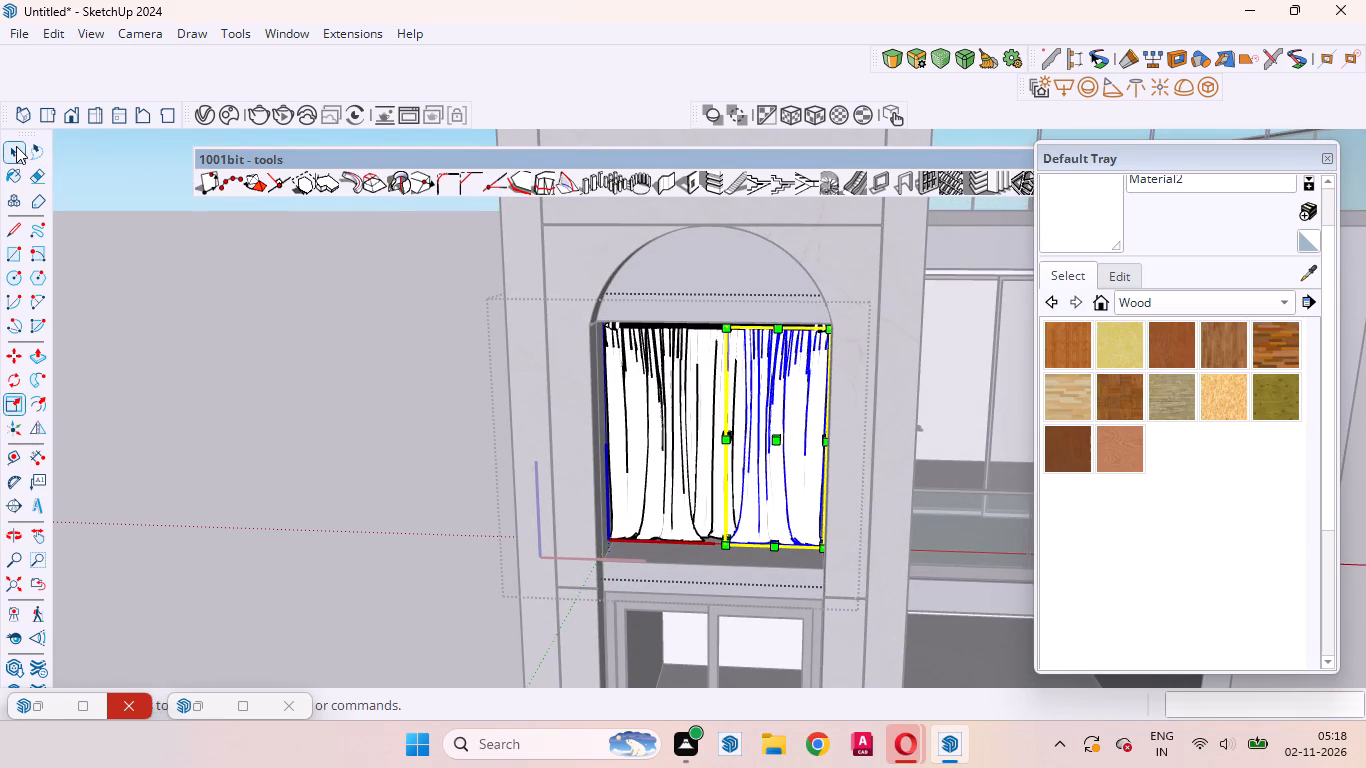
click(432, 549)
Scale the whole curtain set in height by about 1.06, extending its lower edge to the sill, and leave the component.
scroll(802, 428, up, 10)
middle_drag(760, 527, 769, 556)
scroll(784, 527, down, 10)
middle_drag(757, 539, 743, 340)
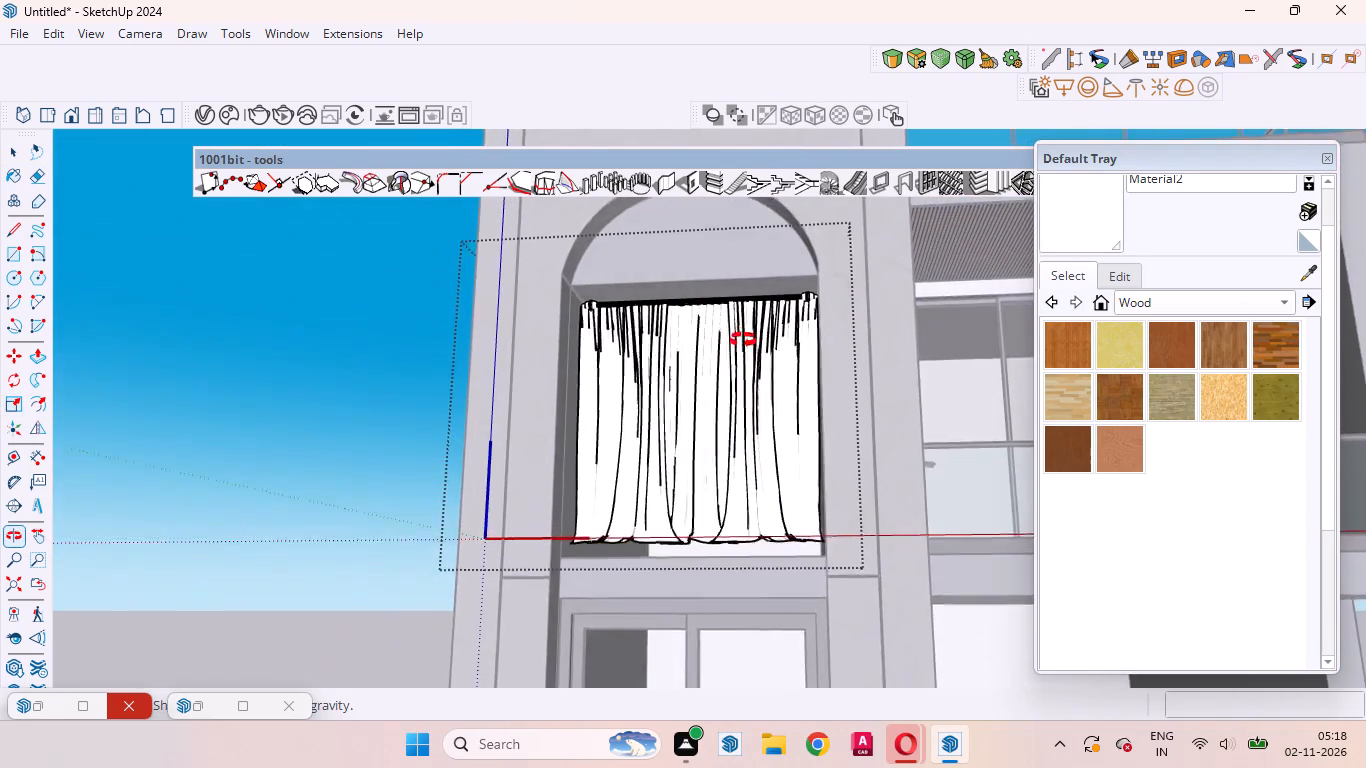
middle_drag(743, 340, 778, 404)
scroll(742, 489, up, 4)
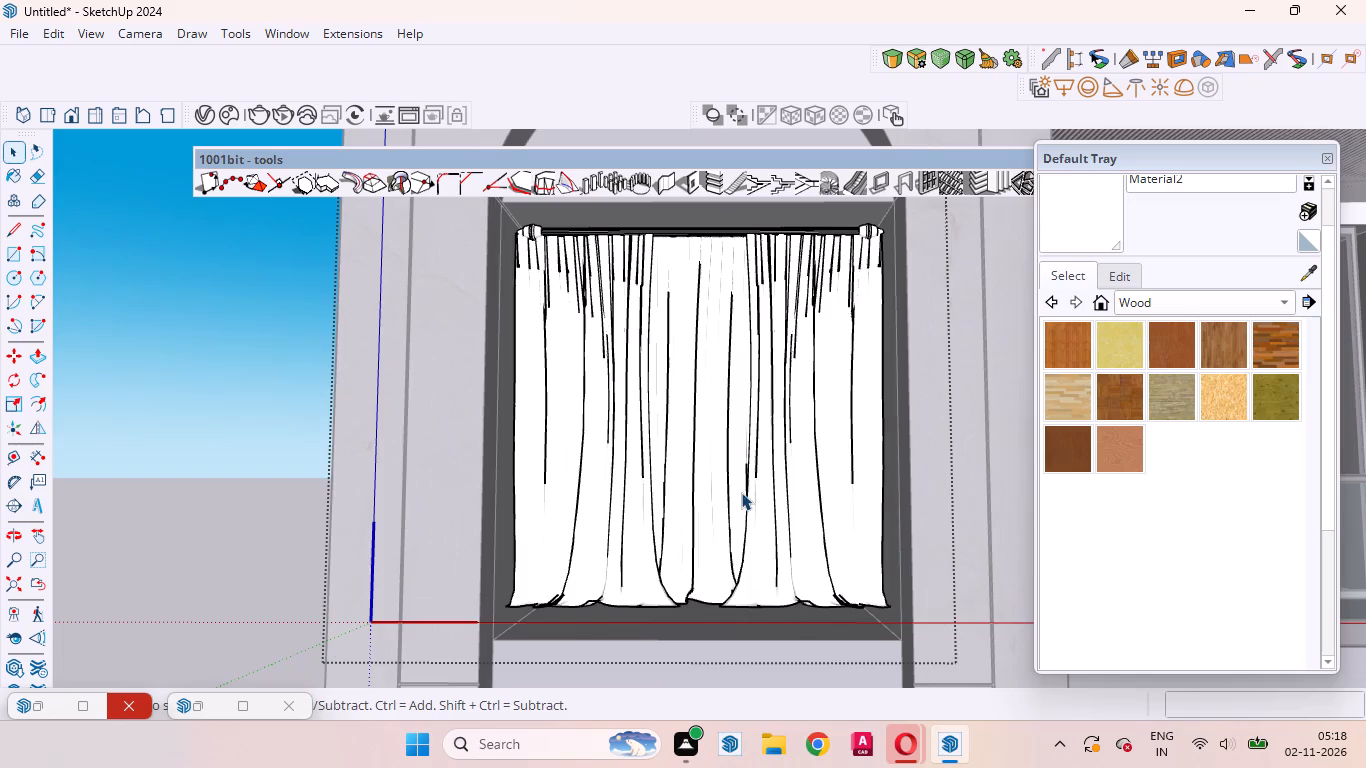
scroll(725, 521, up, 3)
click(691, 565)
scroll(767, 538, down, 4)
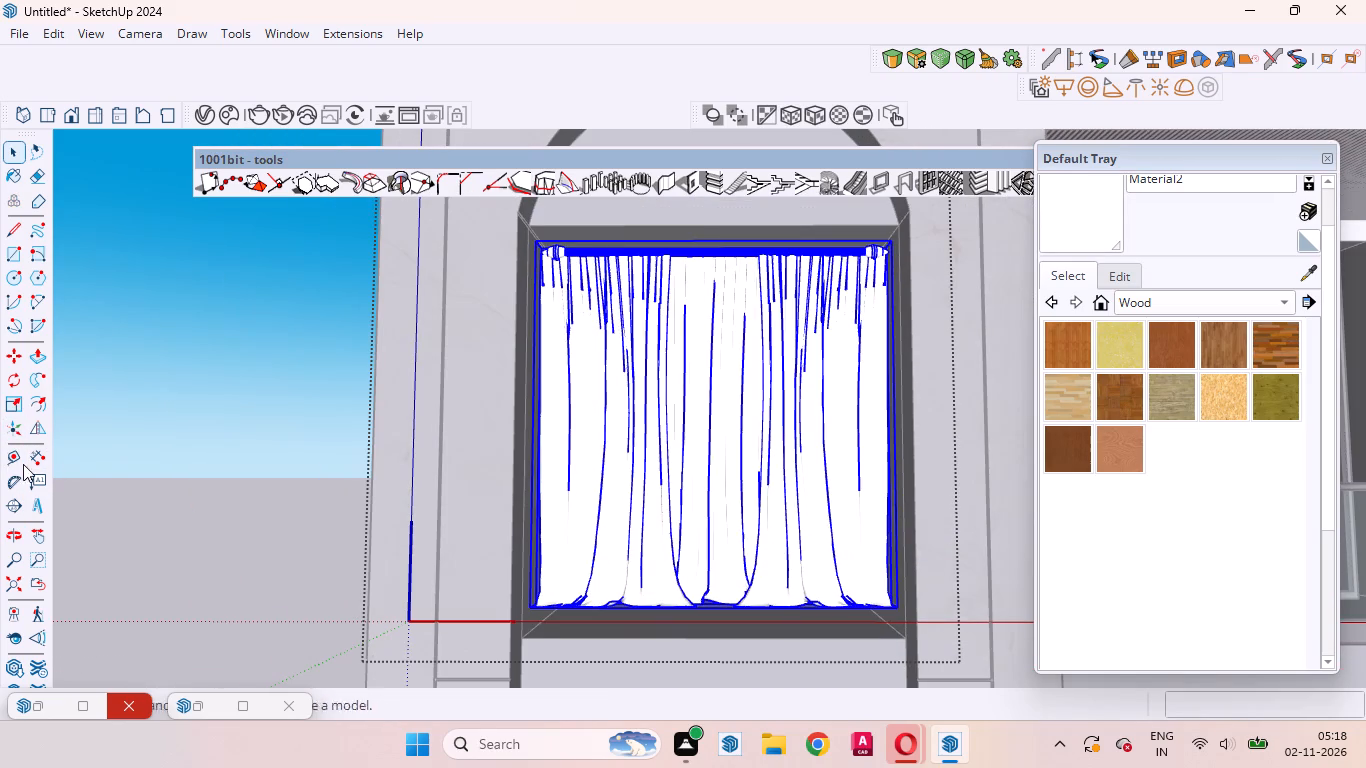
click(14, 405)
scroll(724, 614, up, 3)
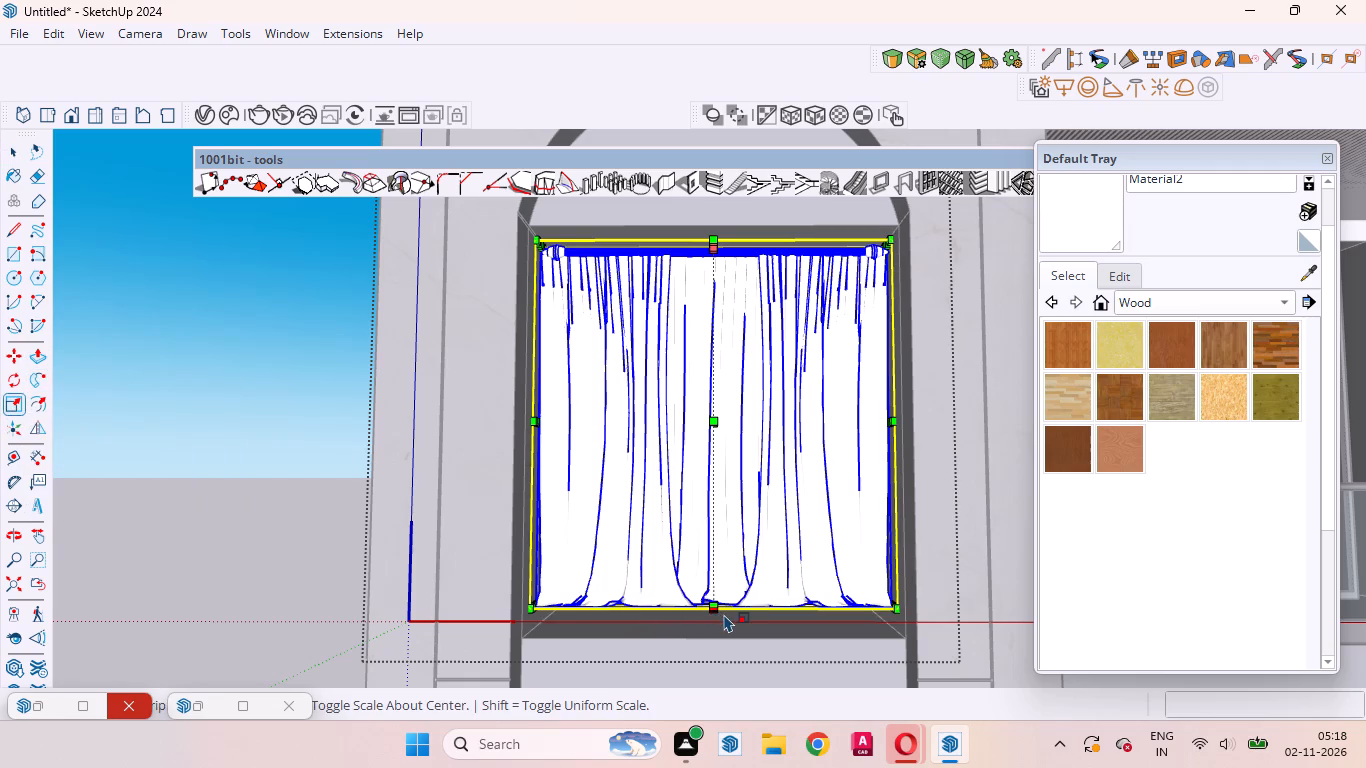
scroll(724, 614, up, 19)
middle_drag(718, 621, 713, 610)
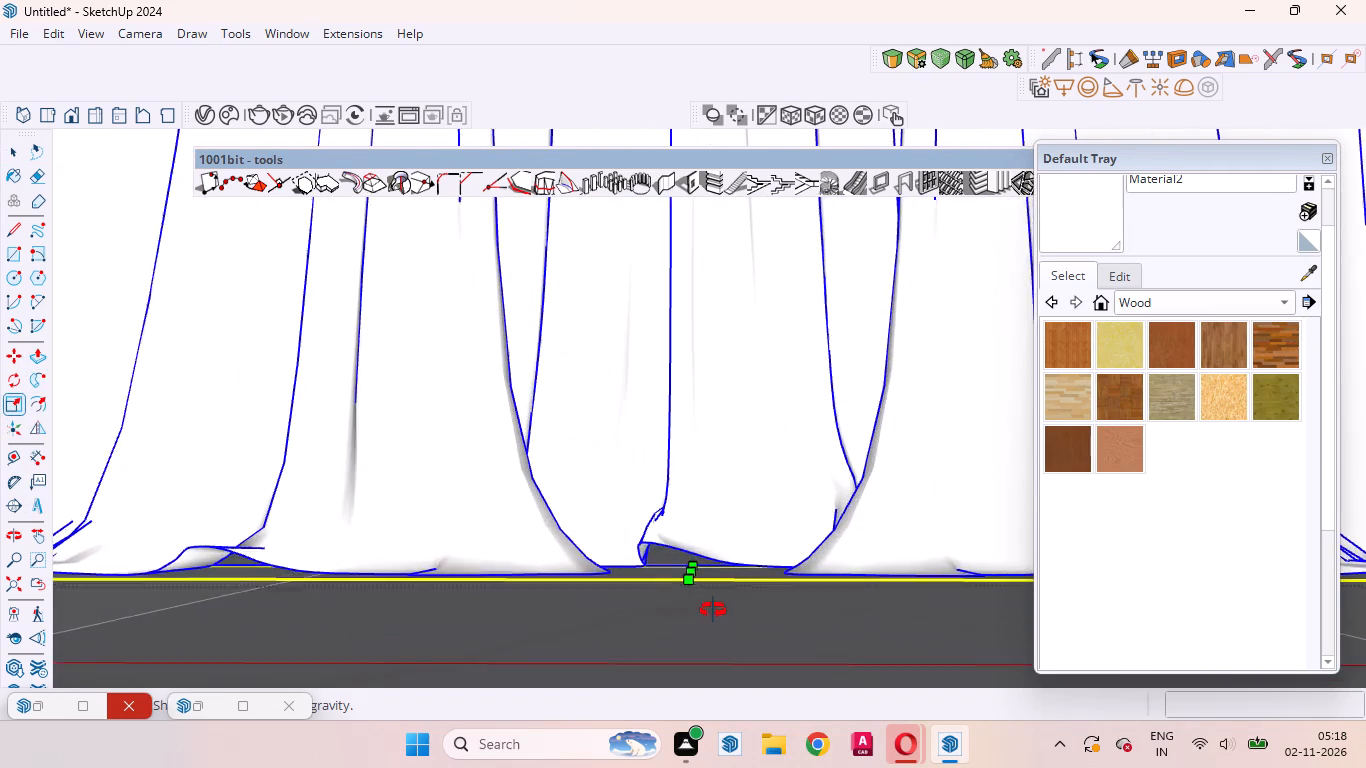
middle_drag(713, 610, 696, 548)
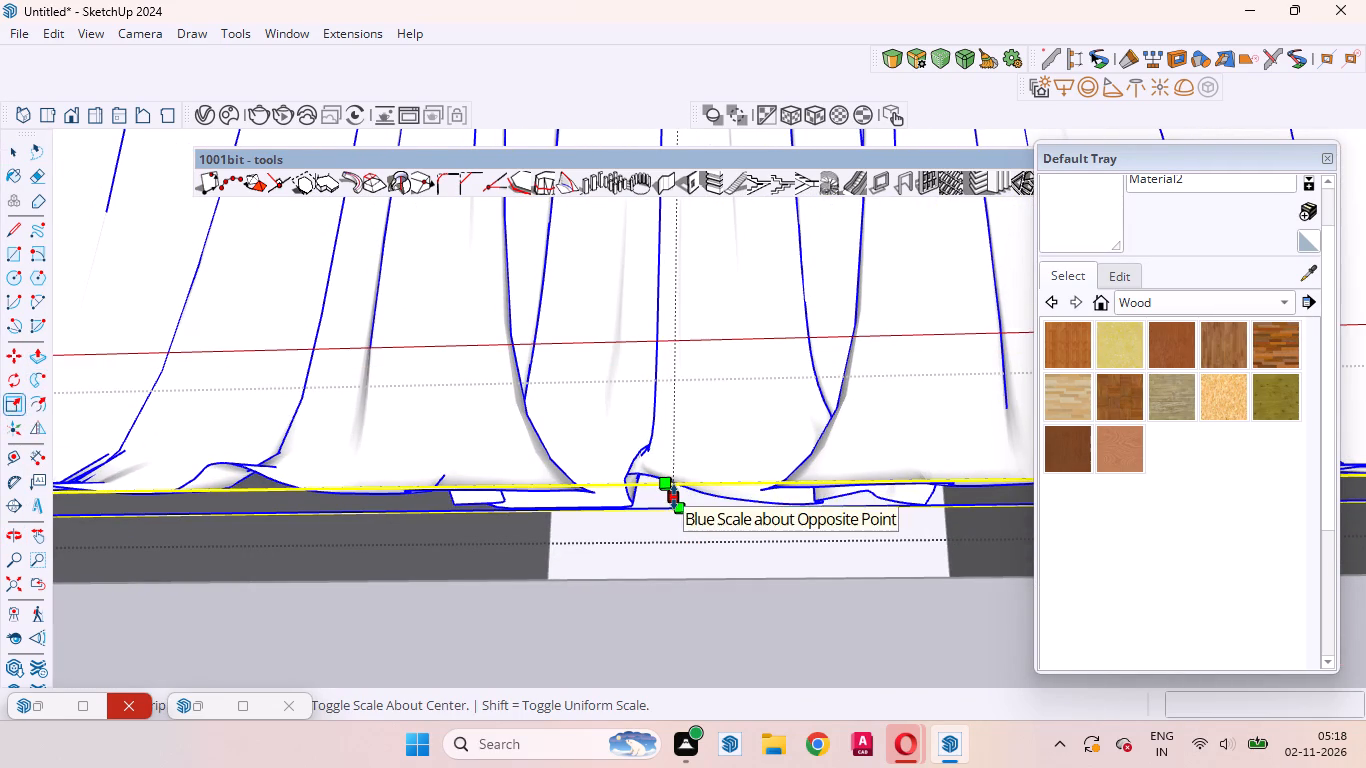
click(674, 497)
click(670, 582)
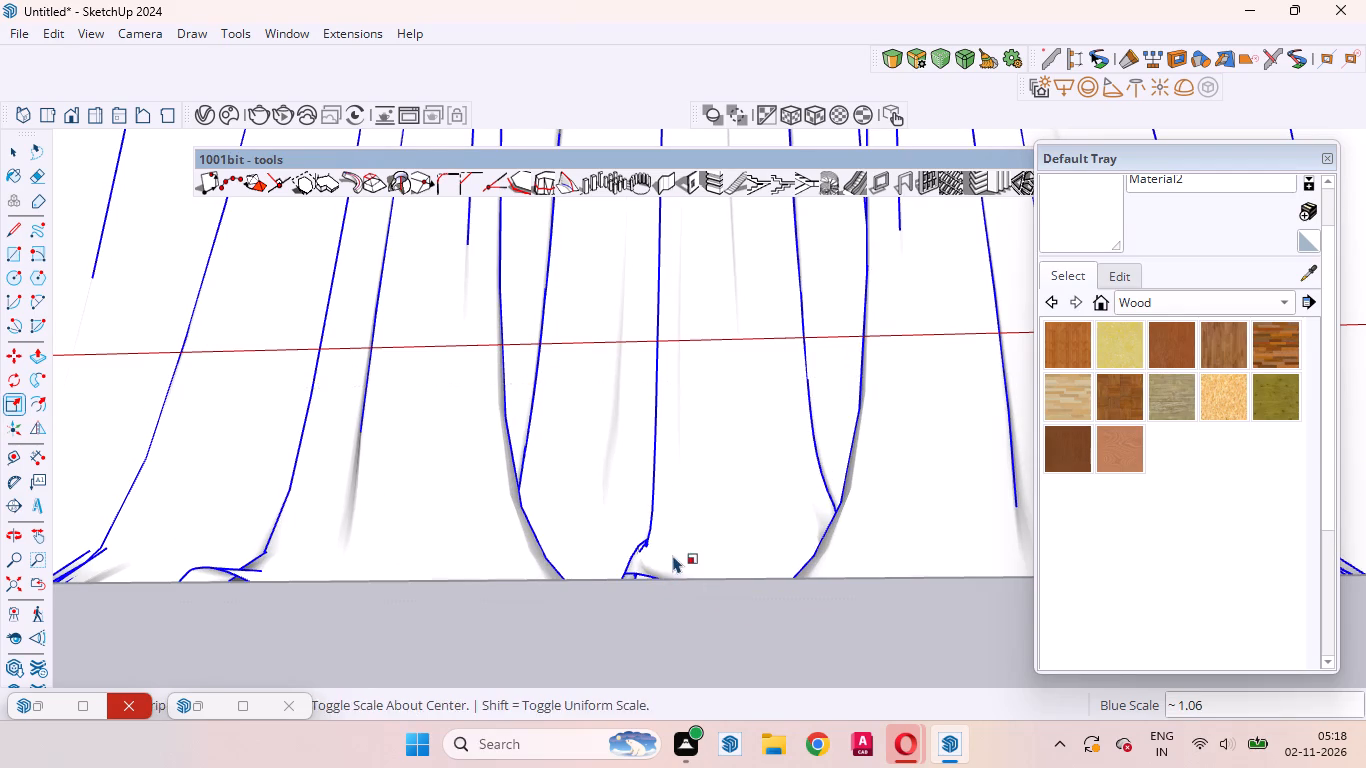
middle_drag(675, 563, 718, 693)
scroll(723, 686, down, 16)
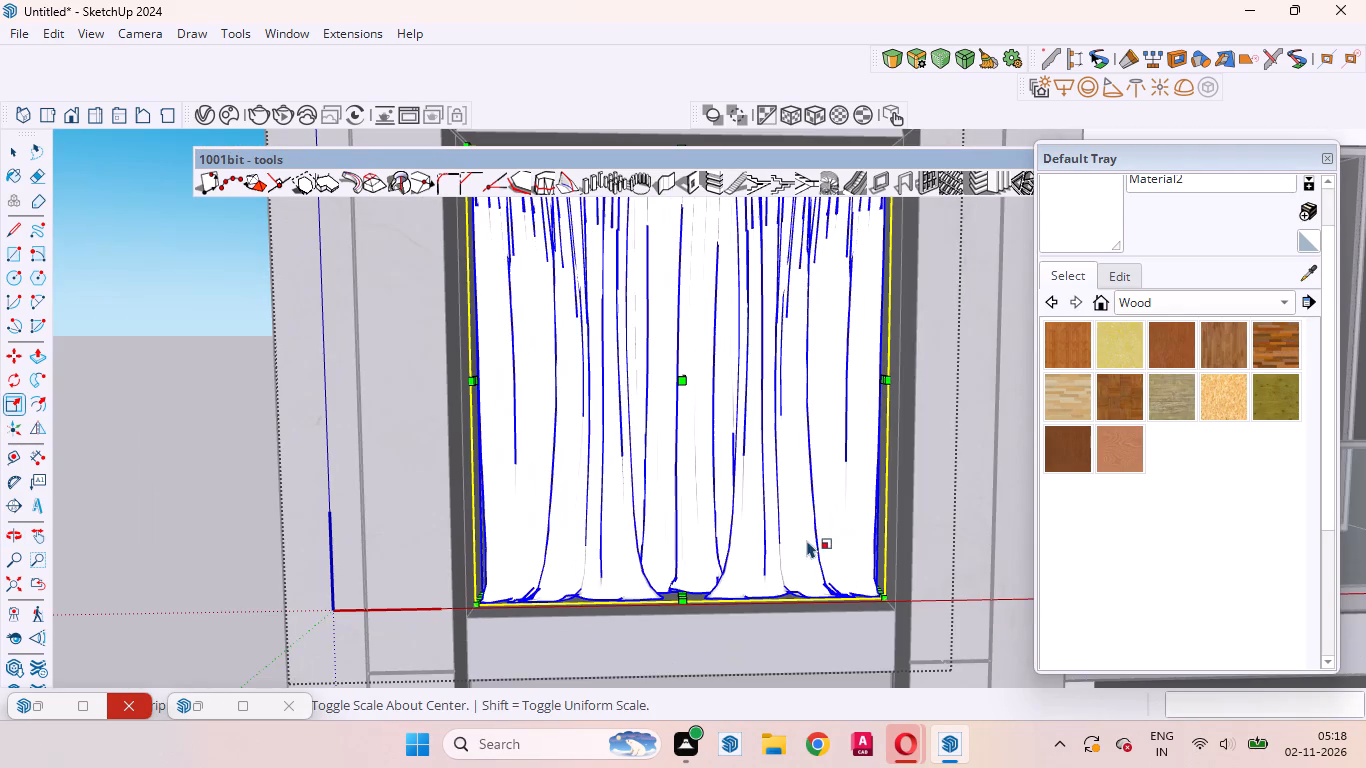
click(7, 144)
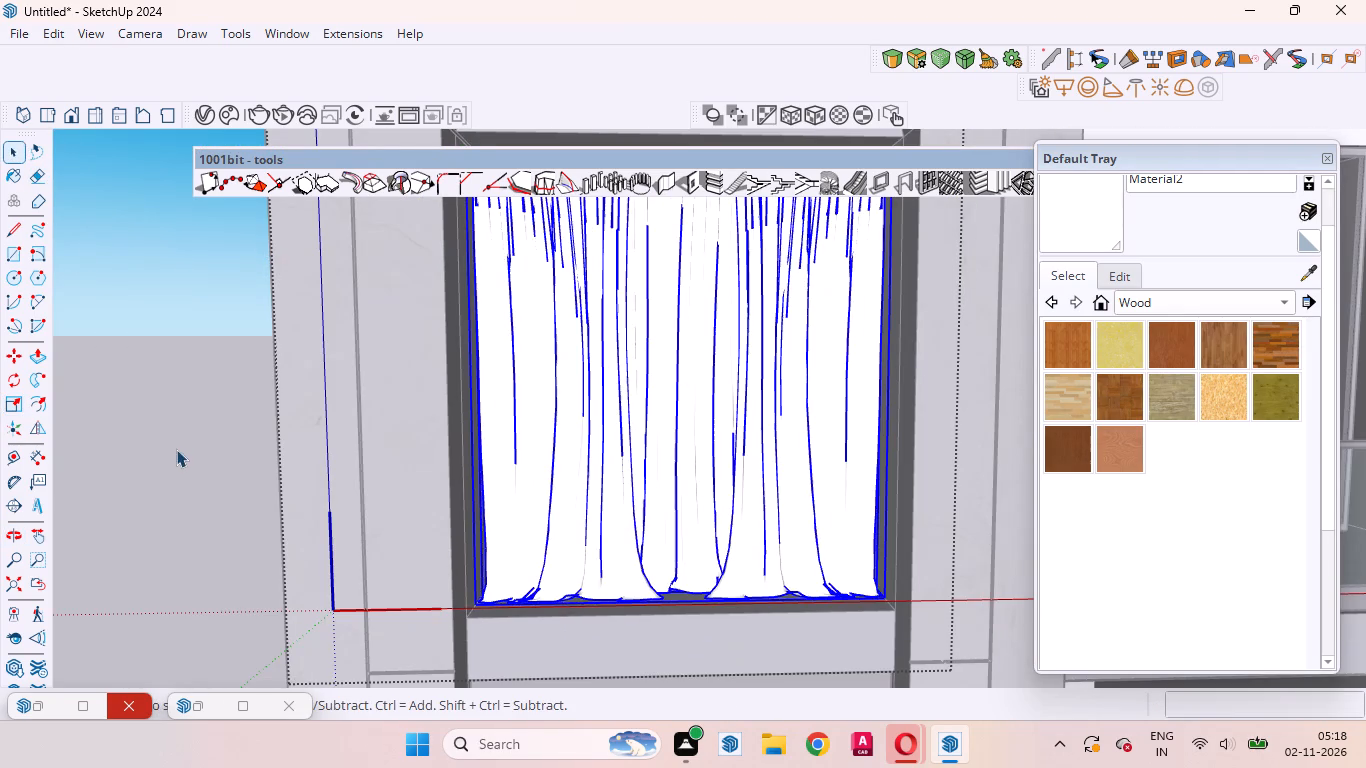
click(176, 451)
Unhide the last hidden object to bring back the upper window's frame in front of the curtains.
scroll(592, 502, up, 4)
middle_drag(615, 534, 451, 516)
scroll(601, 505, down, 17)
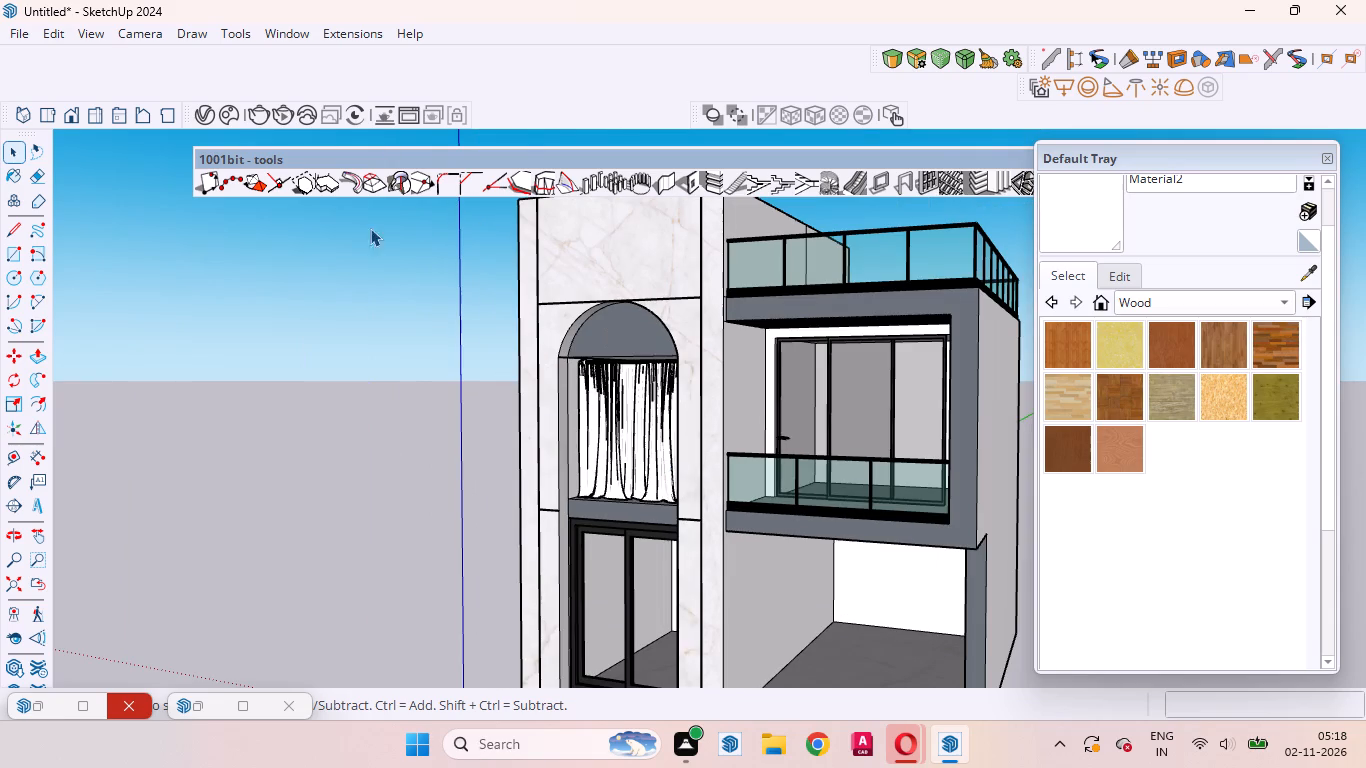
click(59, 26)
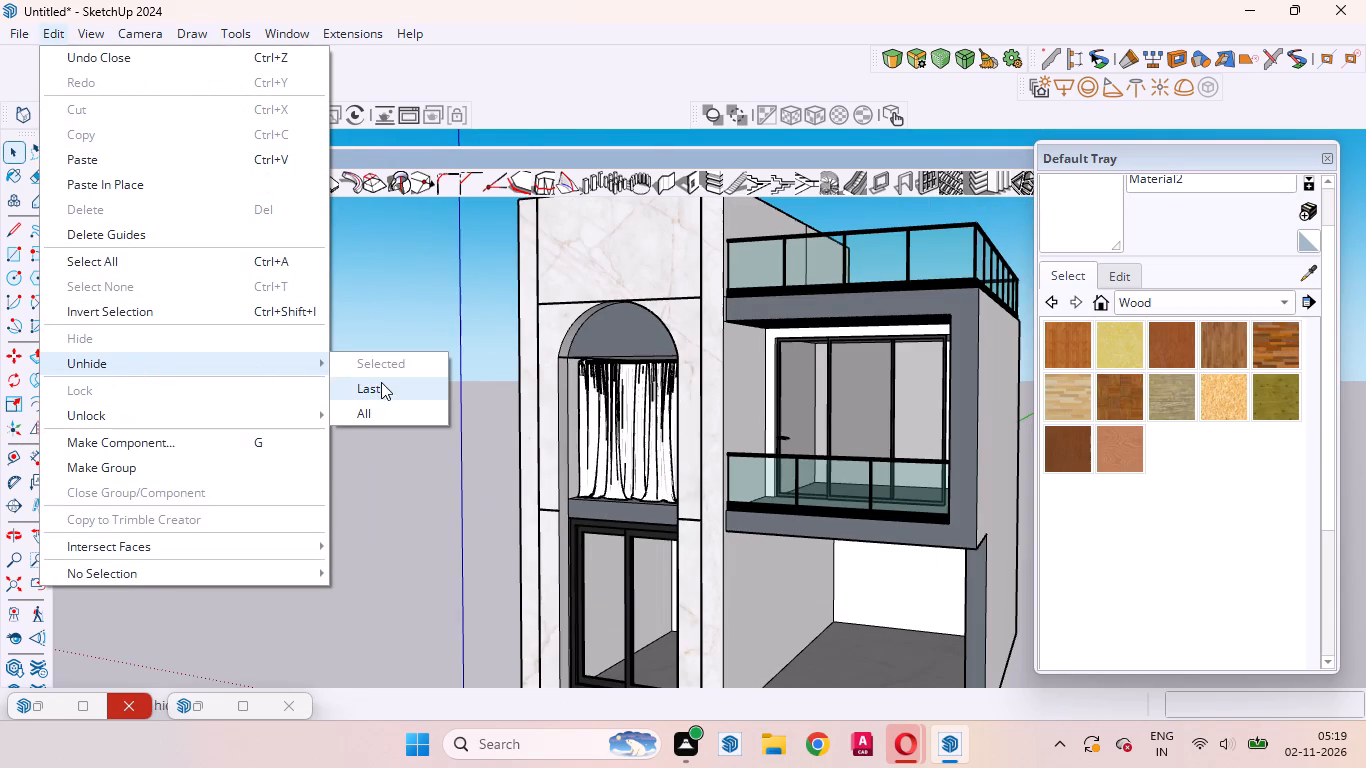
click(381, 382)
click(457, 422)
Examine from the front and from below how the curtains fit behind the upper window's frame.
scroll(574, 422, up, 7)
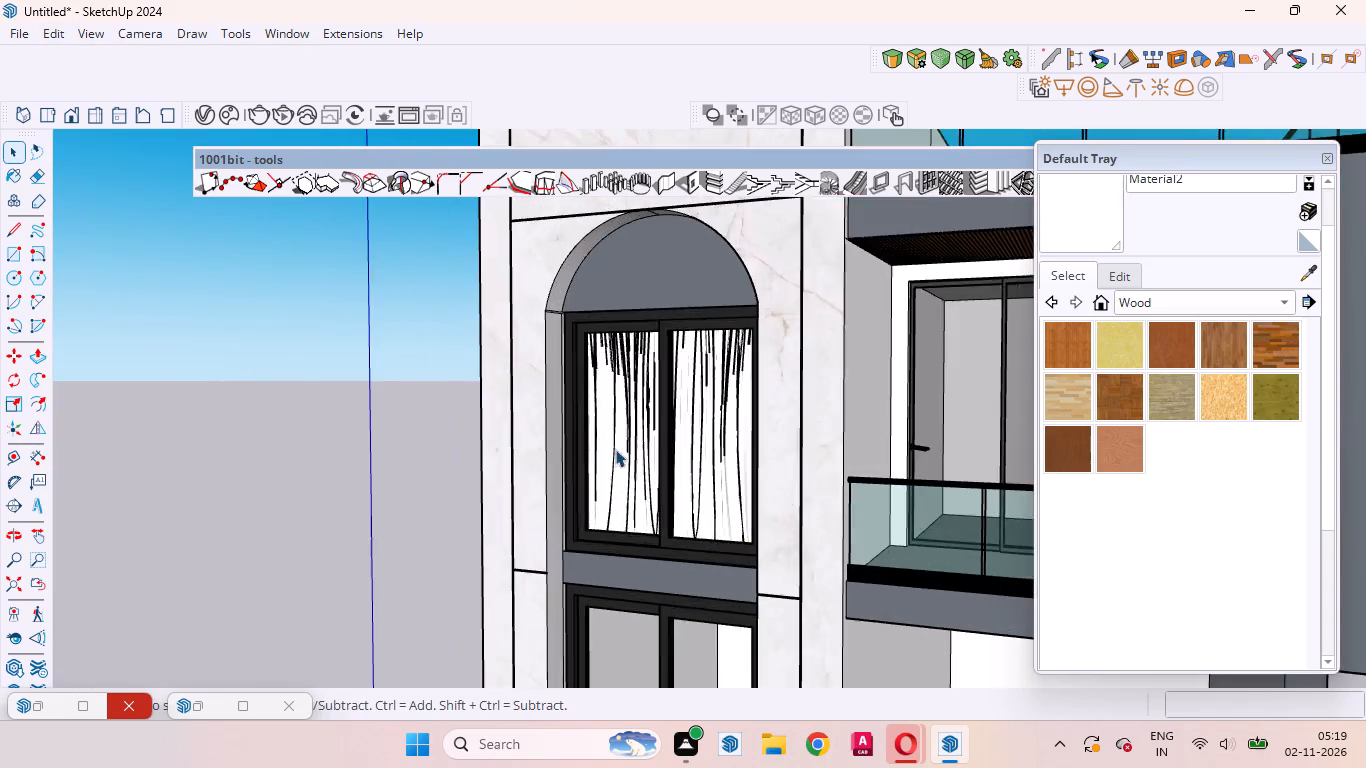
scroll(615, 449, up, 3)
middle_drag(632, 462, 498, 394)
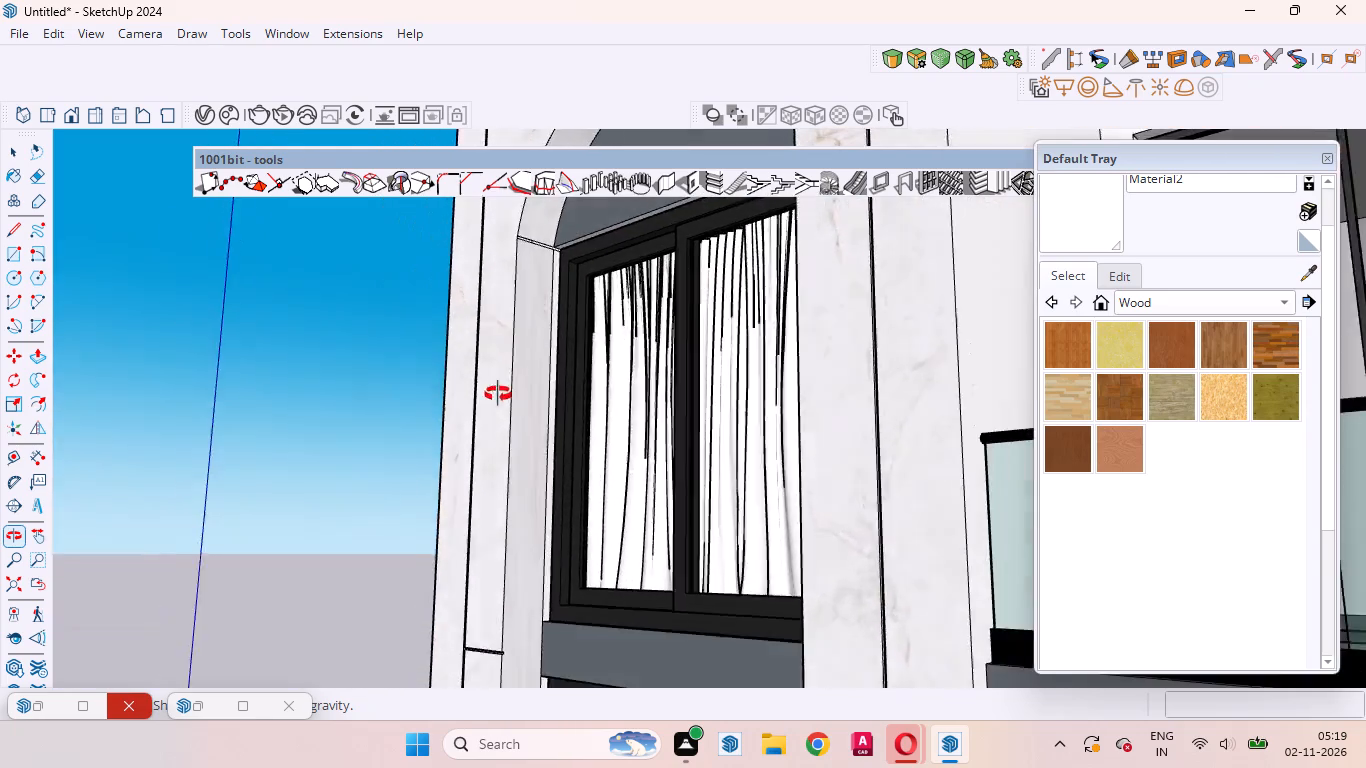
middle_drag(498, 394, 537, 178)
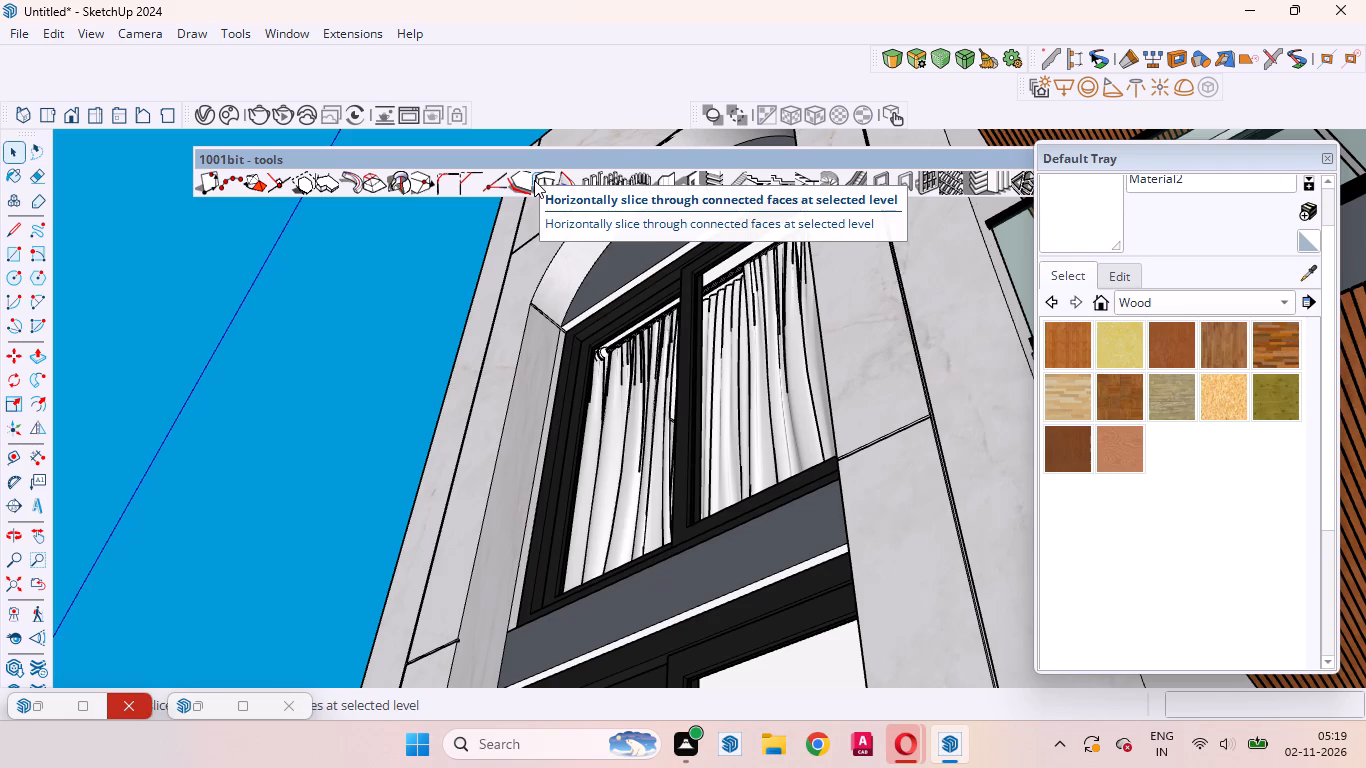
scroll(534, 180, up, 2)
scroll(726, 481, down, 12)
Hide the frame components of the lower and upper windows to expose both openings.
scroll(701, 607, up, 3)
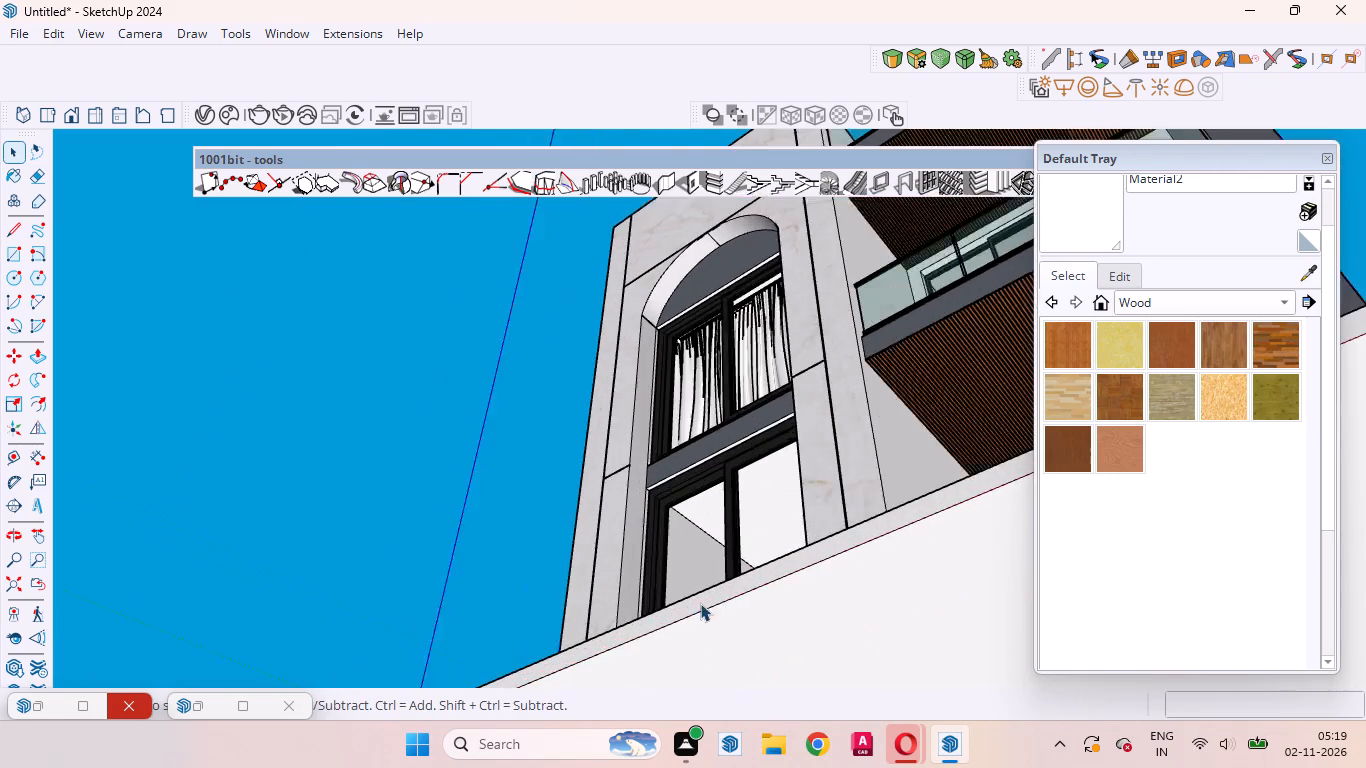
scroll(700, 603, up, 9)
middle_drag(716, 558, 826, 687)
click(788, 537)
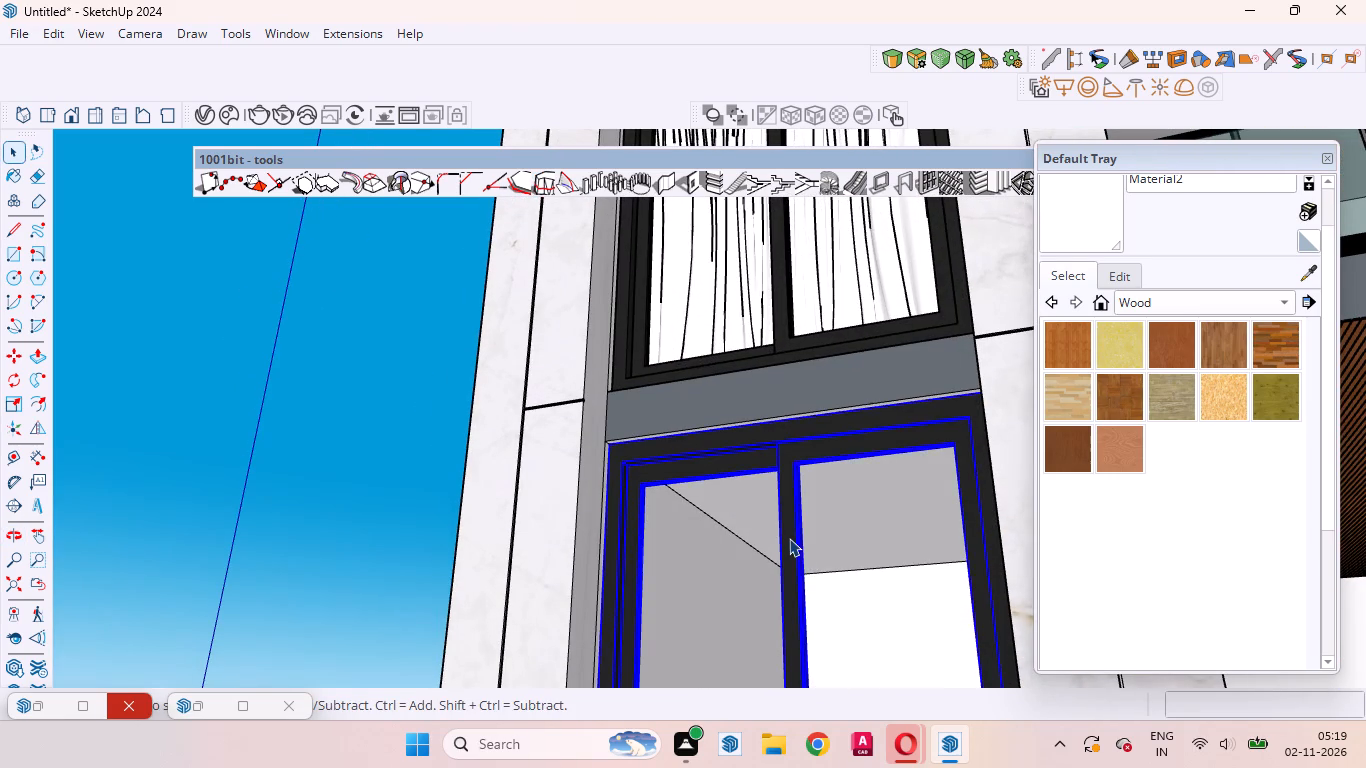
right_click(789, 538)
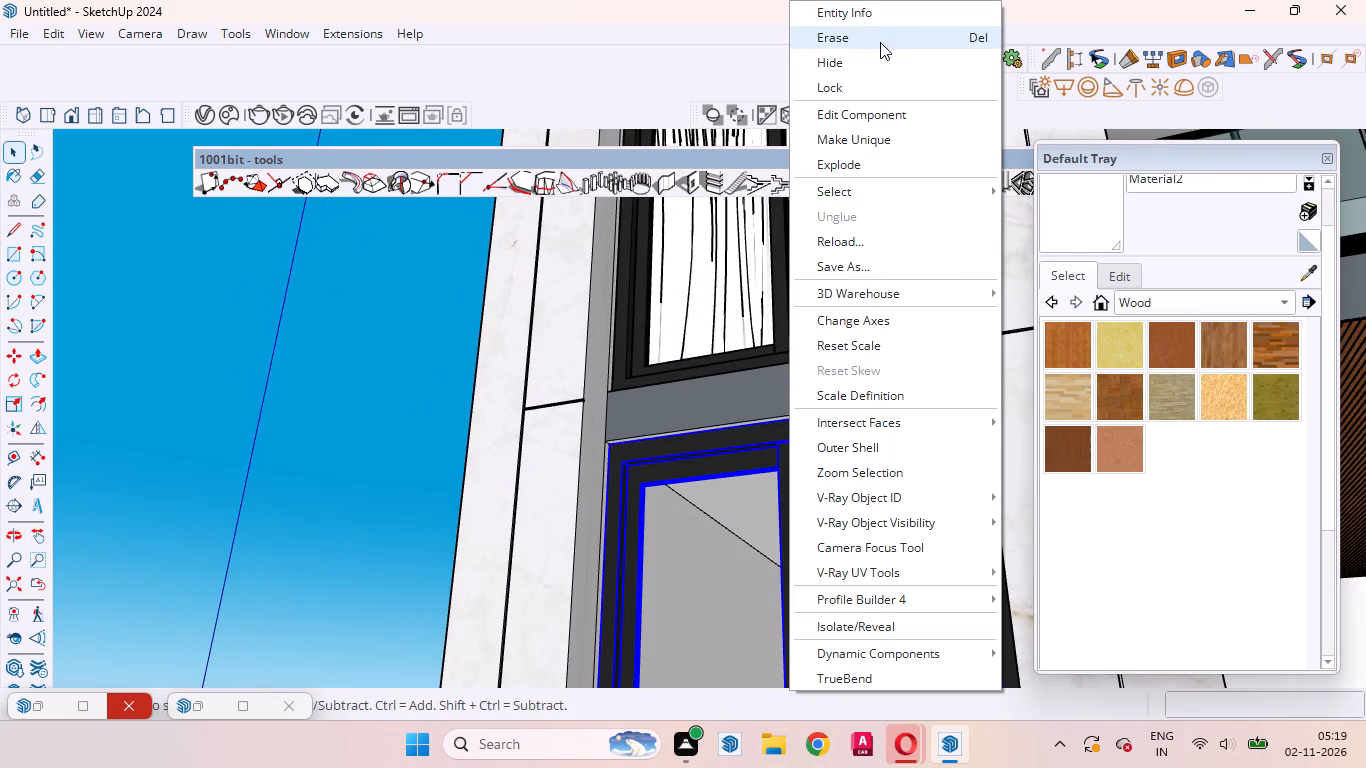
click(859, 64)
click(793, 295)
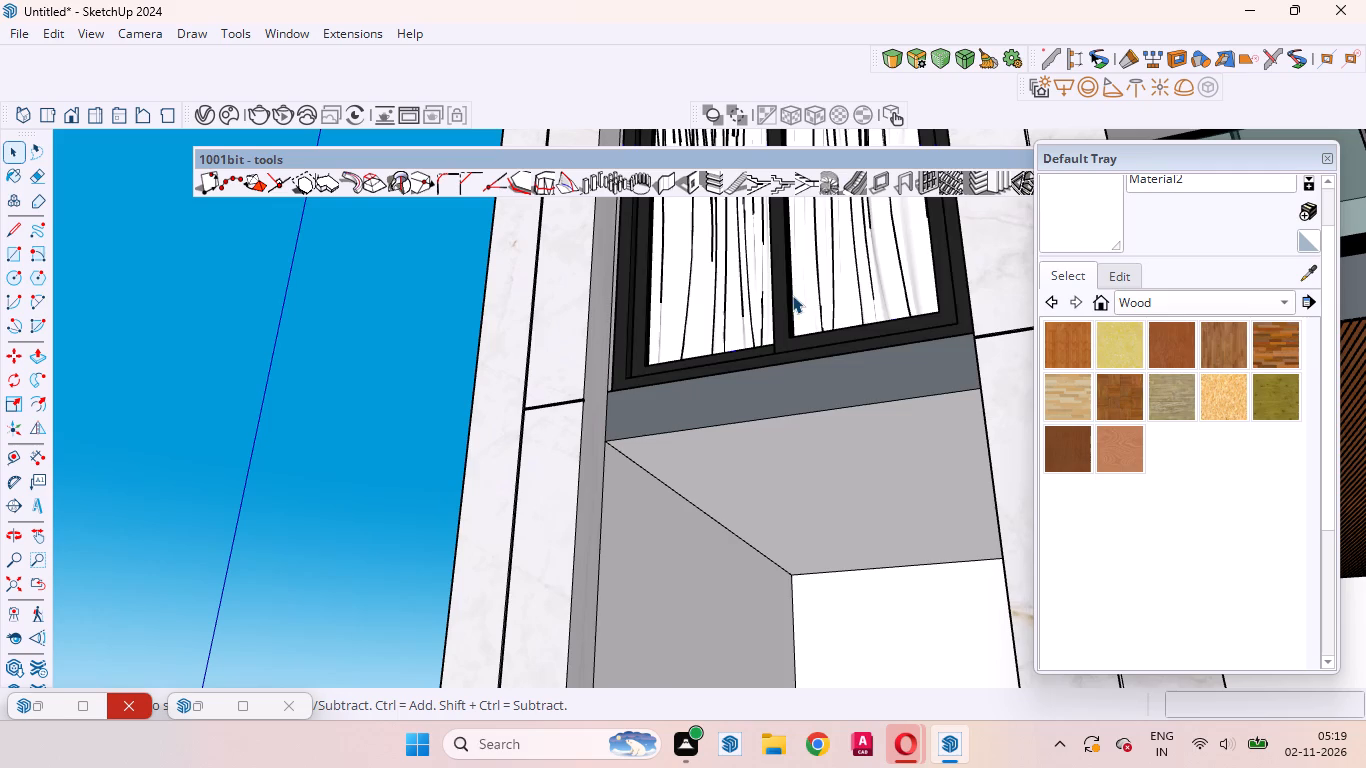
right_click(790, 295)
click(828, 71)
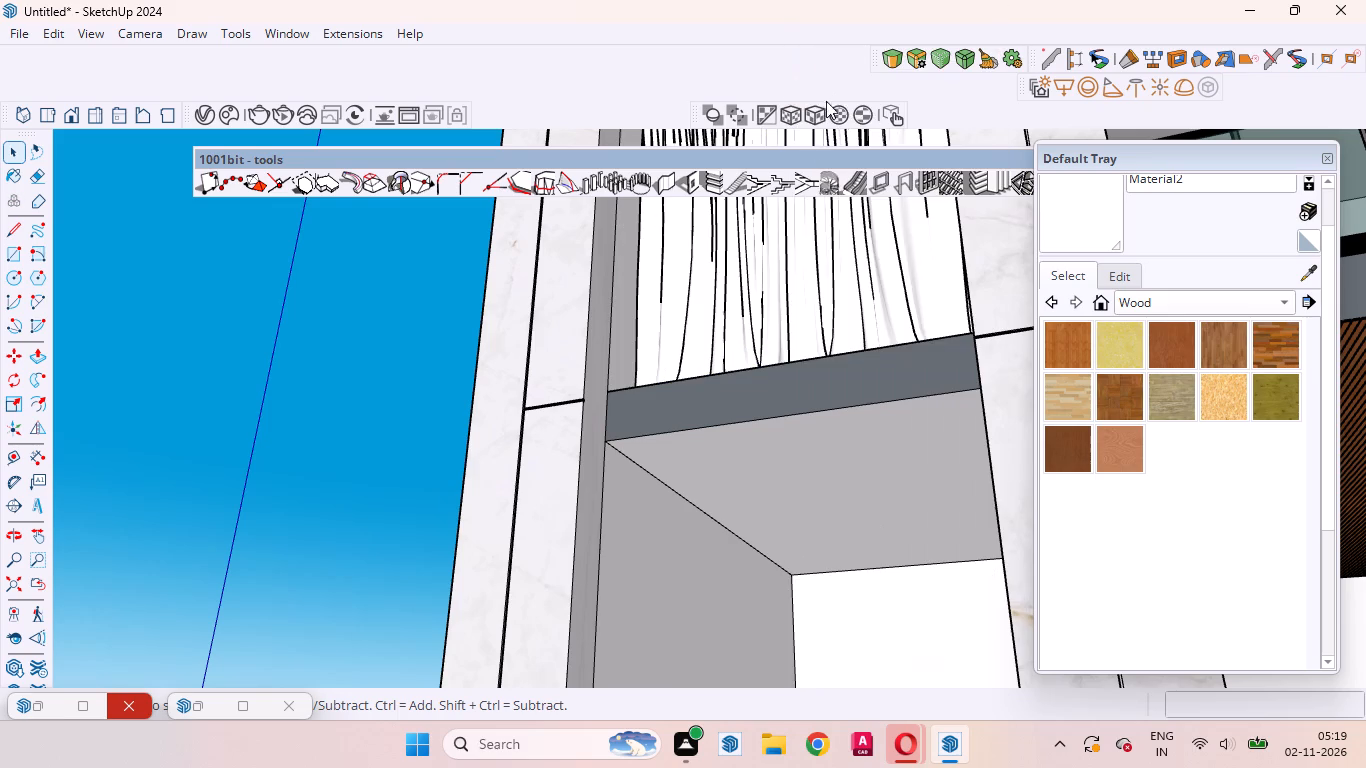
Copy the upper window's curtains about 9' down, aligning them with the top corner of the lower window opening.
click(757, 268)
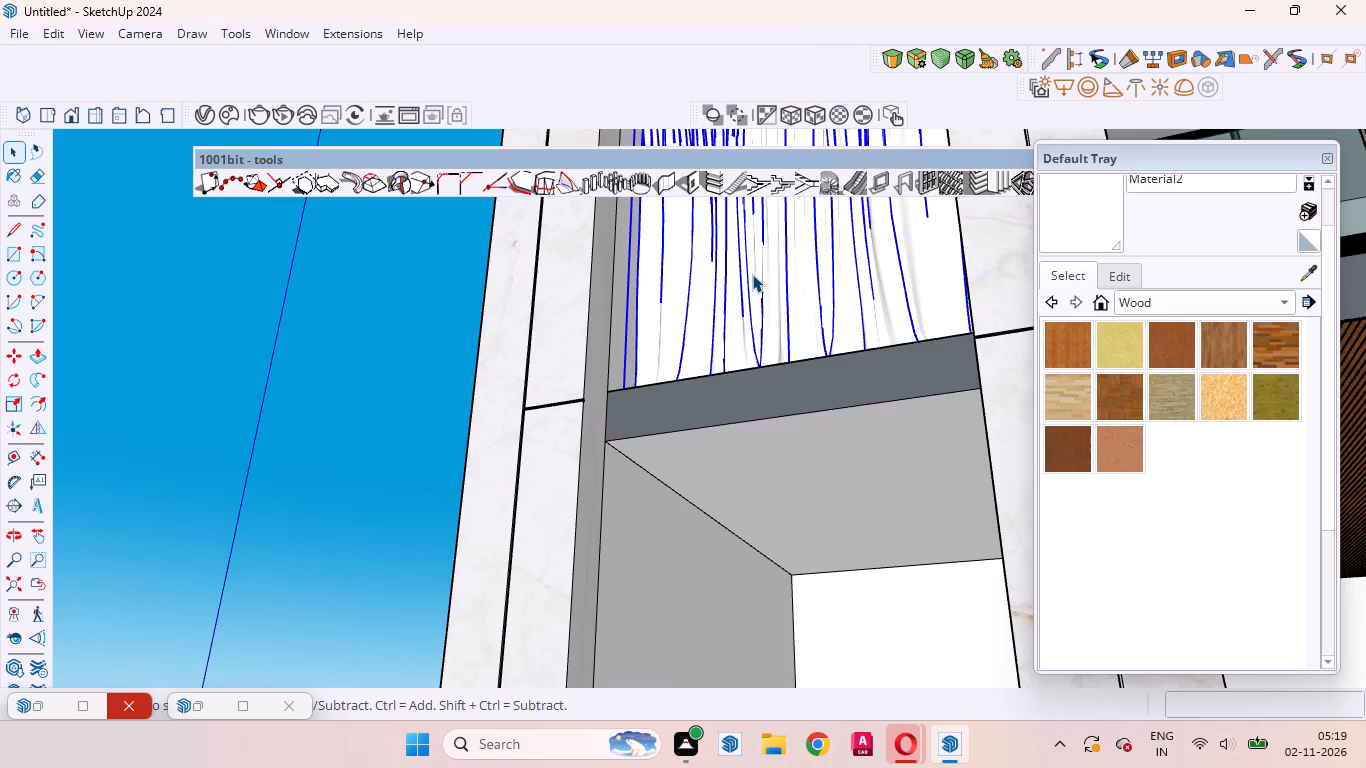
key(m)
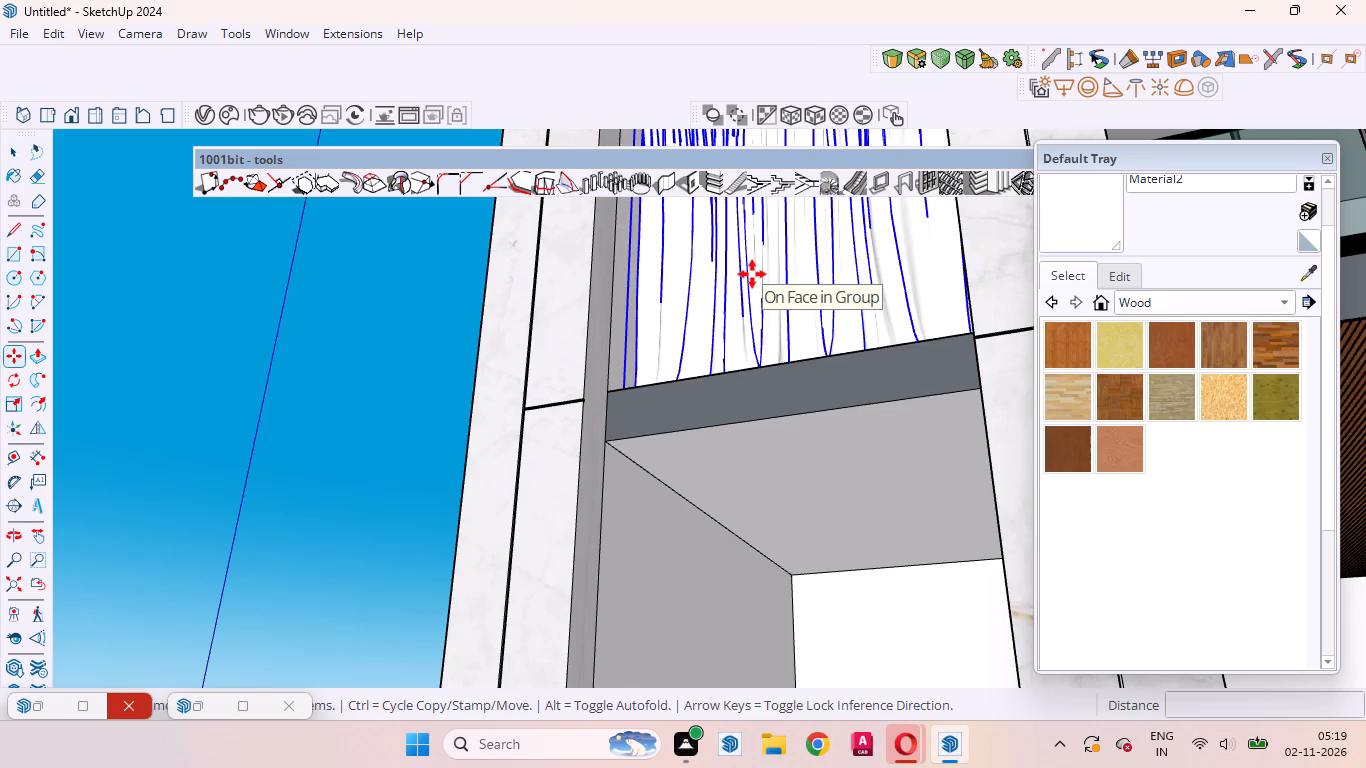
scroll(752, 274, up, 1)
scroll(798, 588, down, 5)
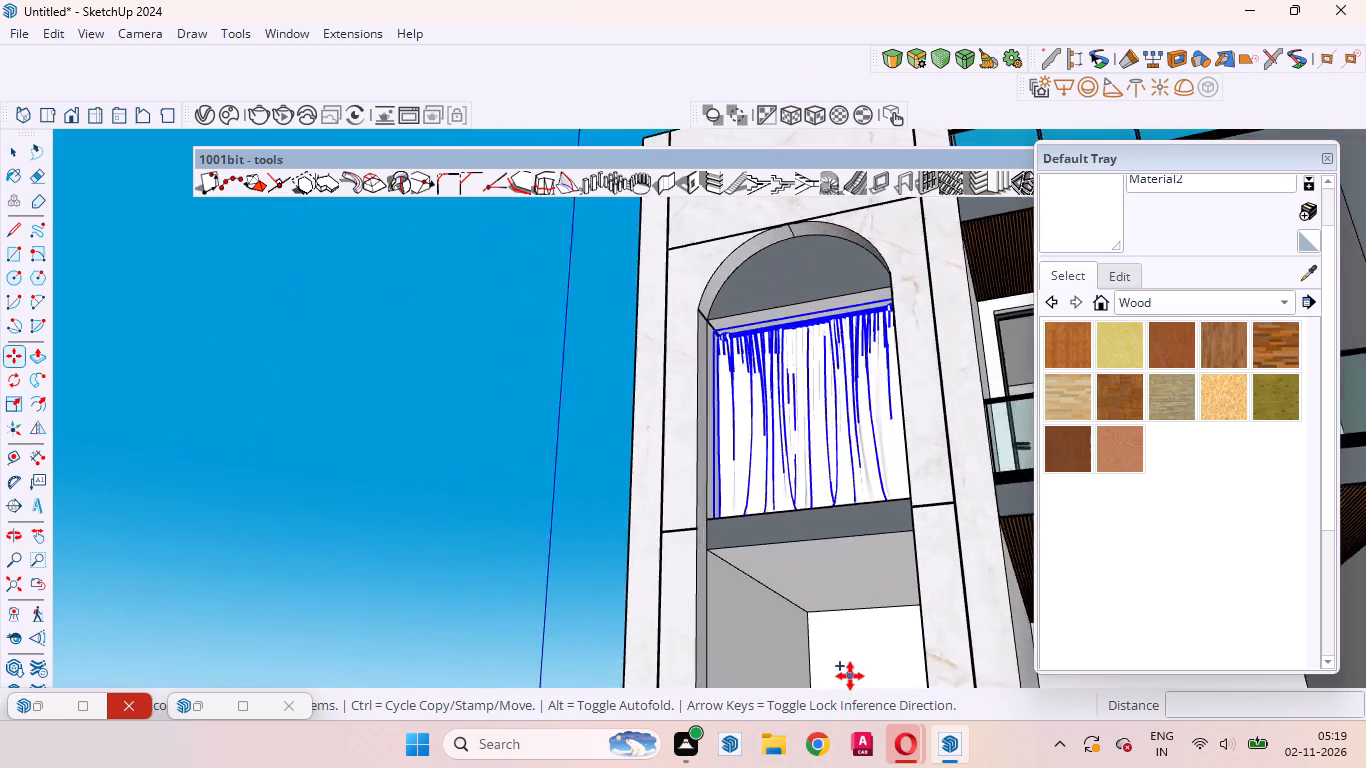
scroll(850, 676, down, 3)
scroll(757, 438, up, 18)
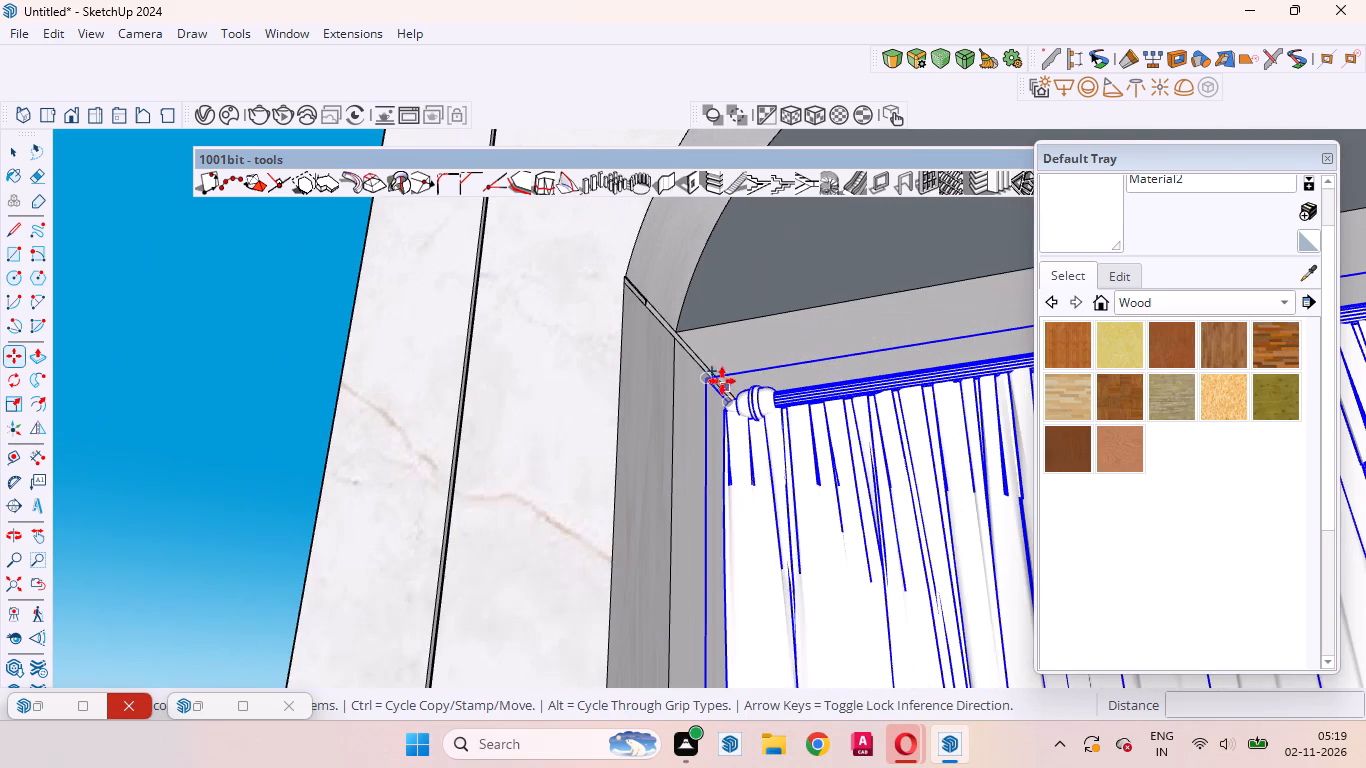
click(708, 374)
scroll(709, 489, down, 14)
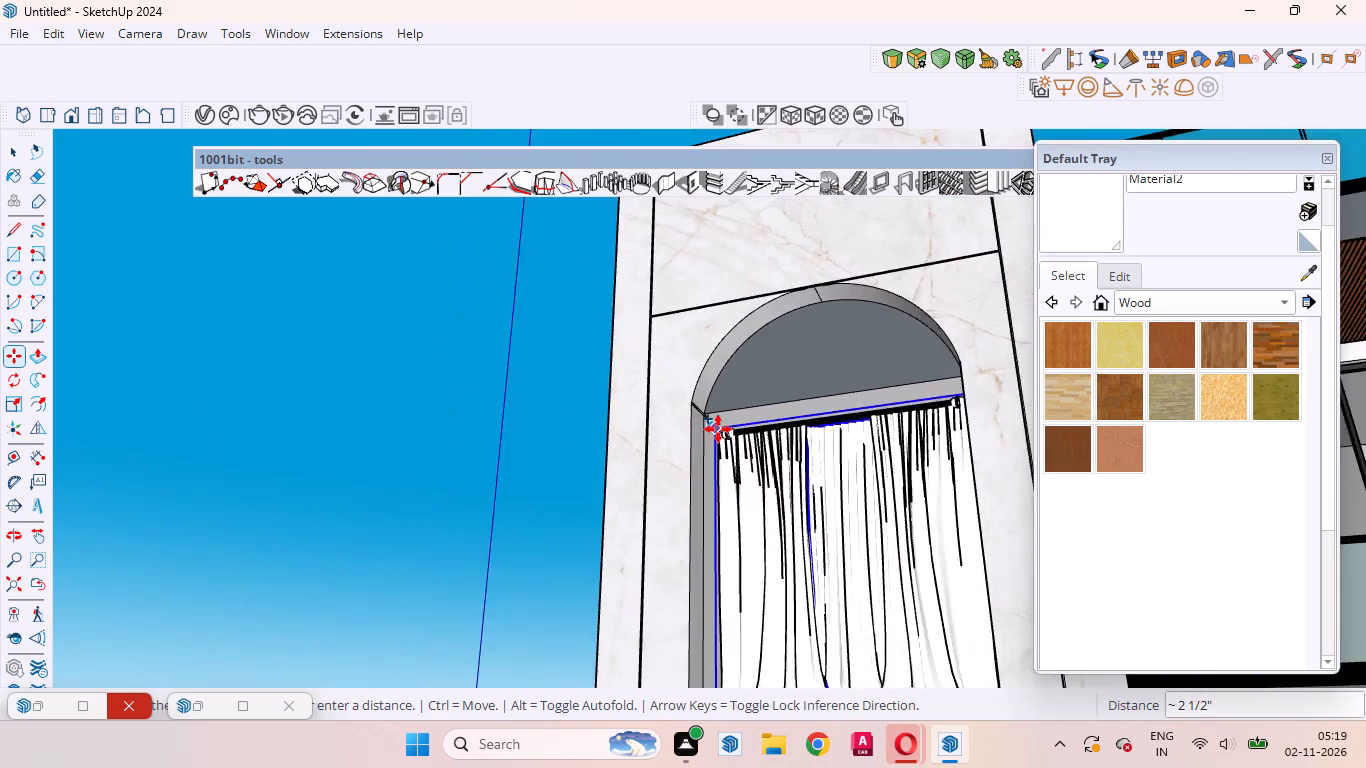
scroll(718, 429, down, 10)
scroll(722, 548, up, 12)
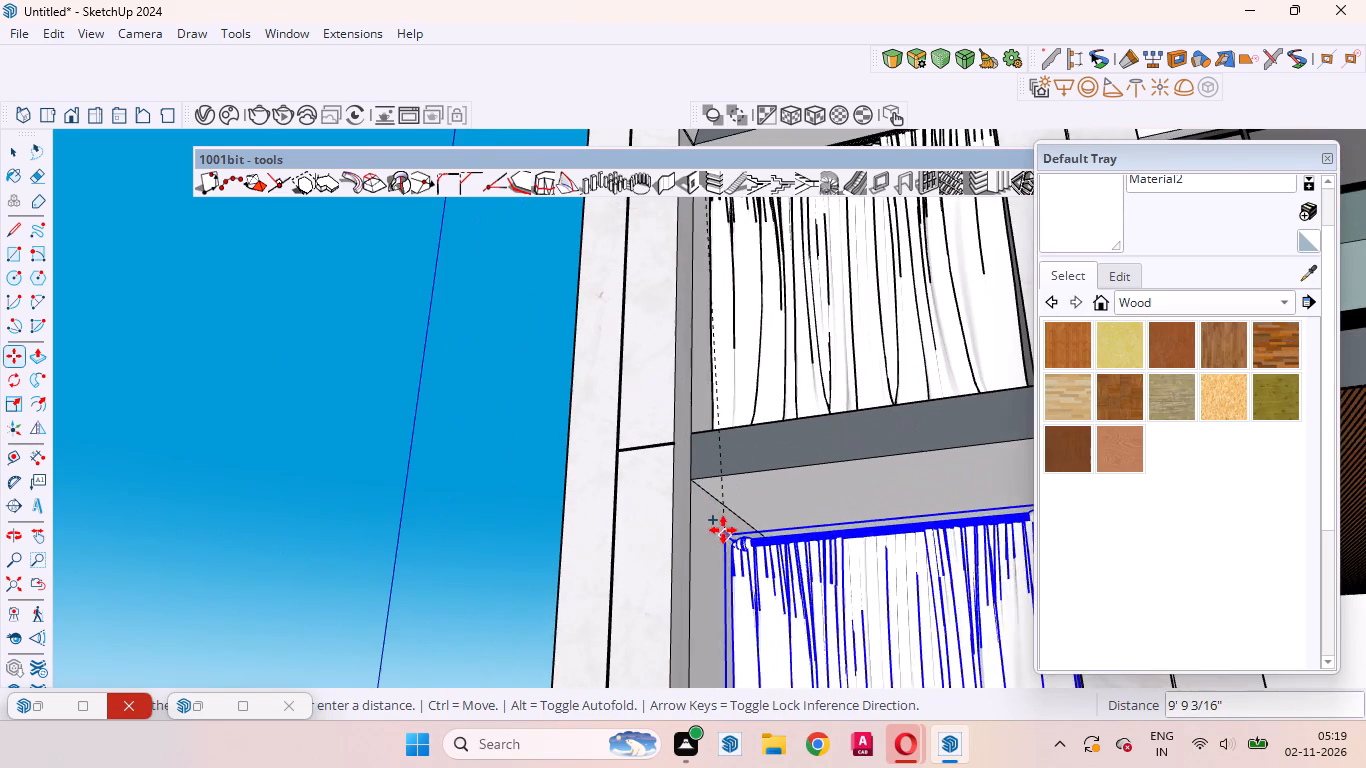
click(707, 491)
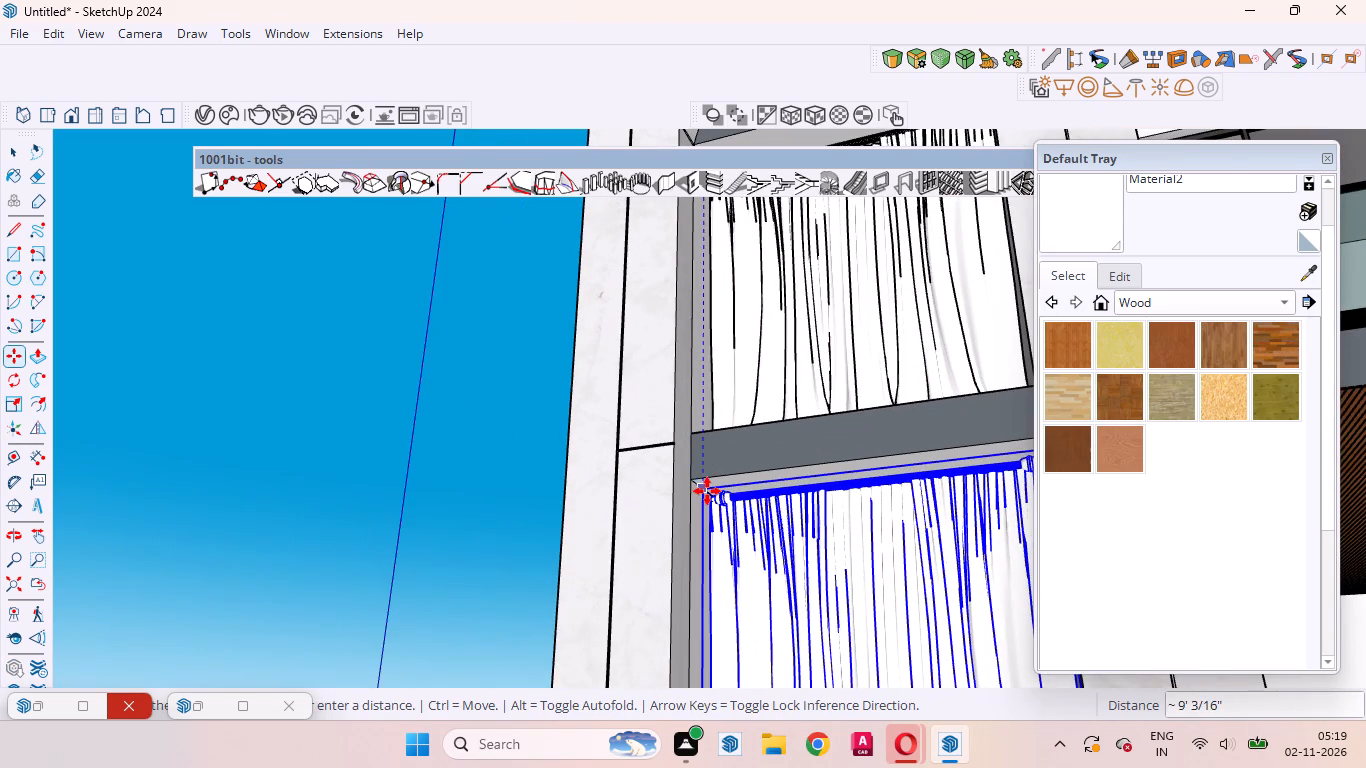
click(15, 154)
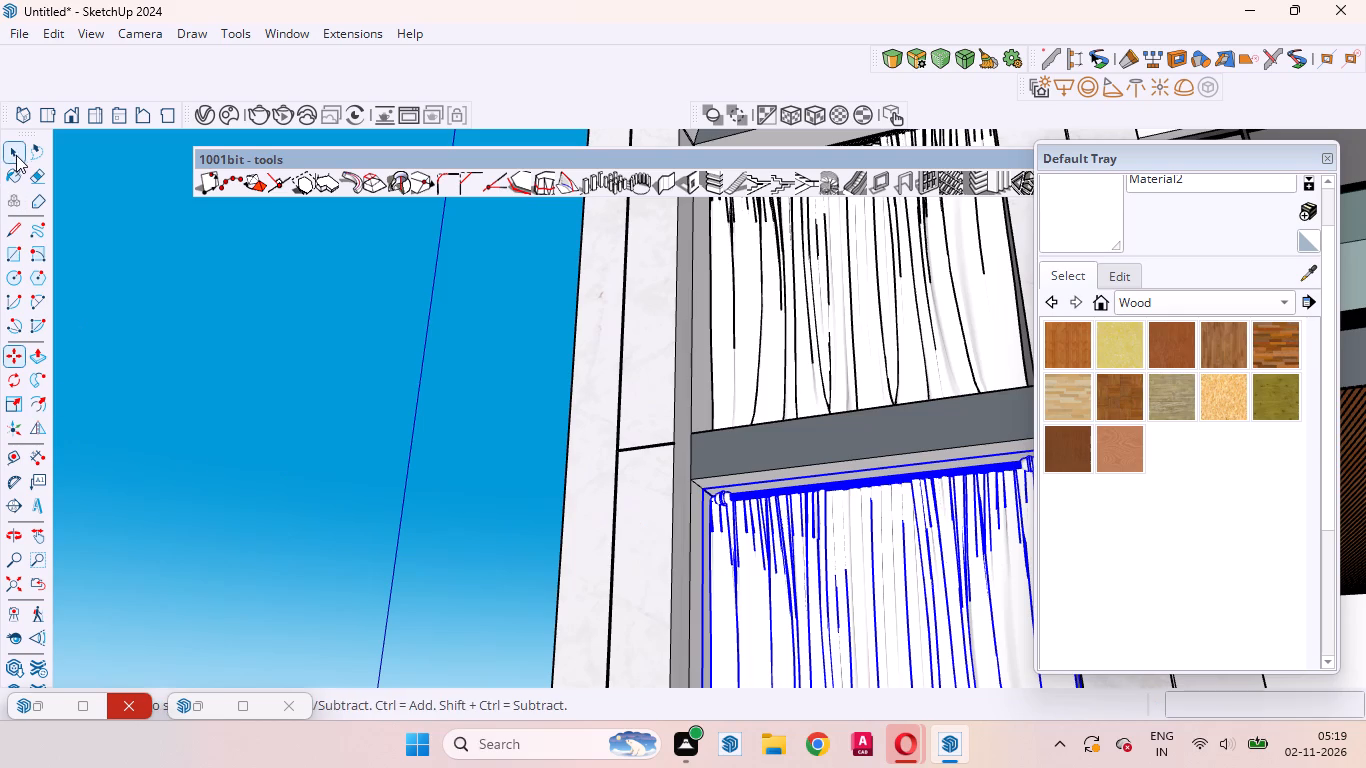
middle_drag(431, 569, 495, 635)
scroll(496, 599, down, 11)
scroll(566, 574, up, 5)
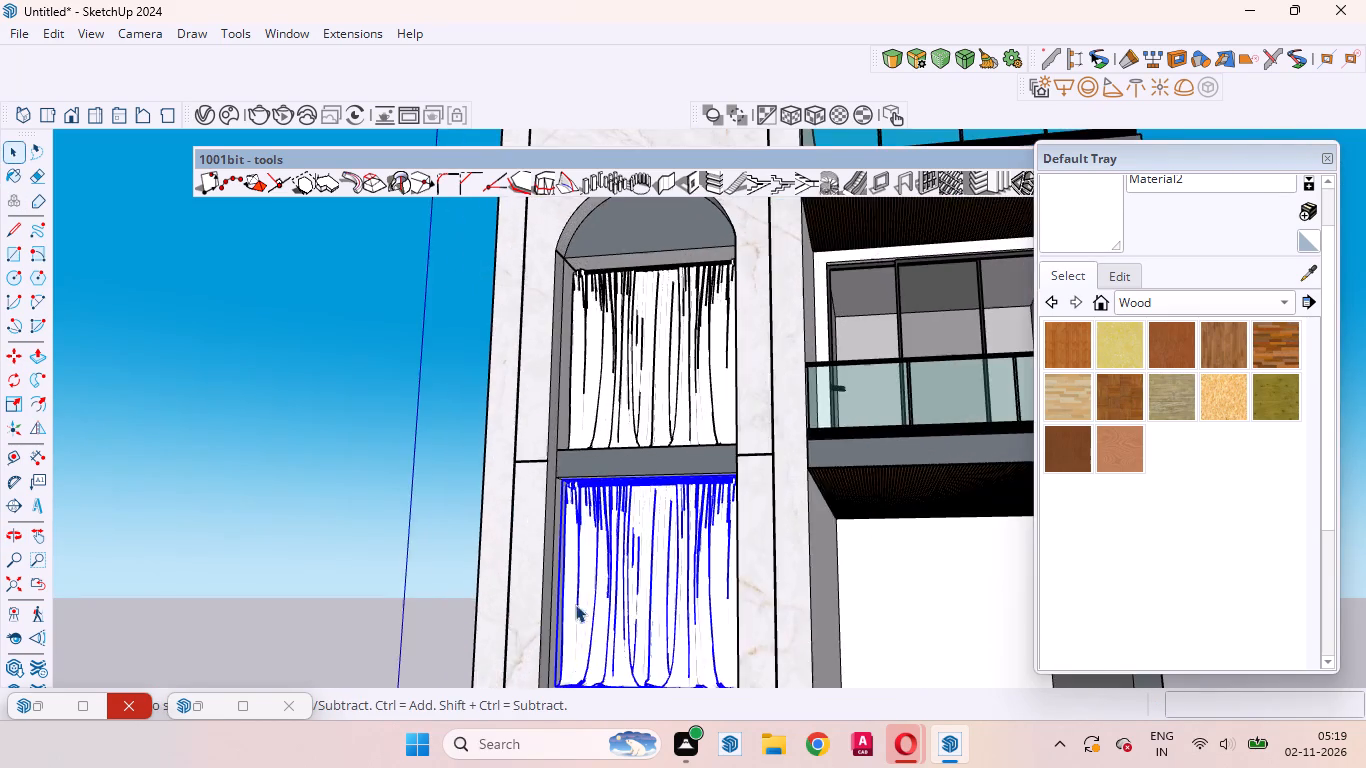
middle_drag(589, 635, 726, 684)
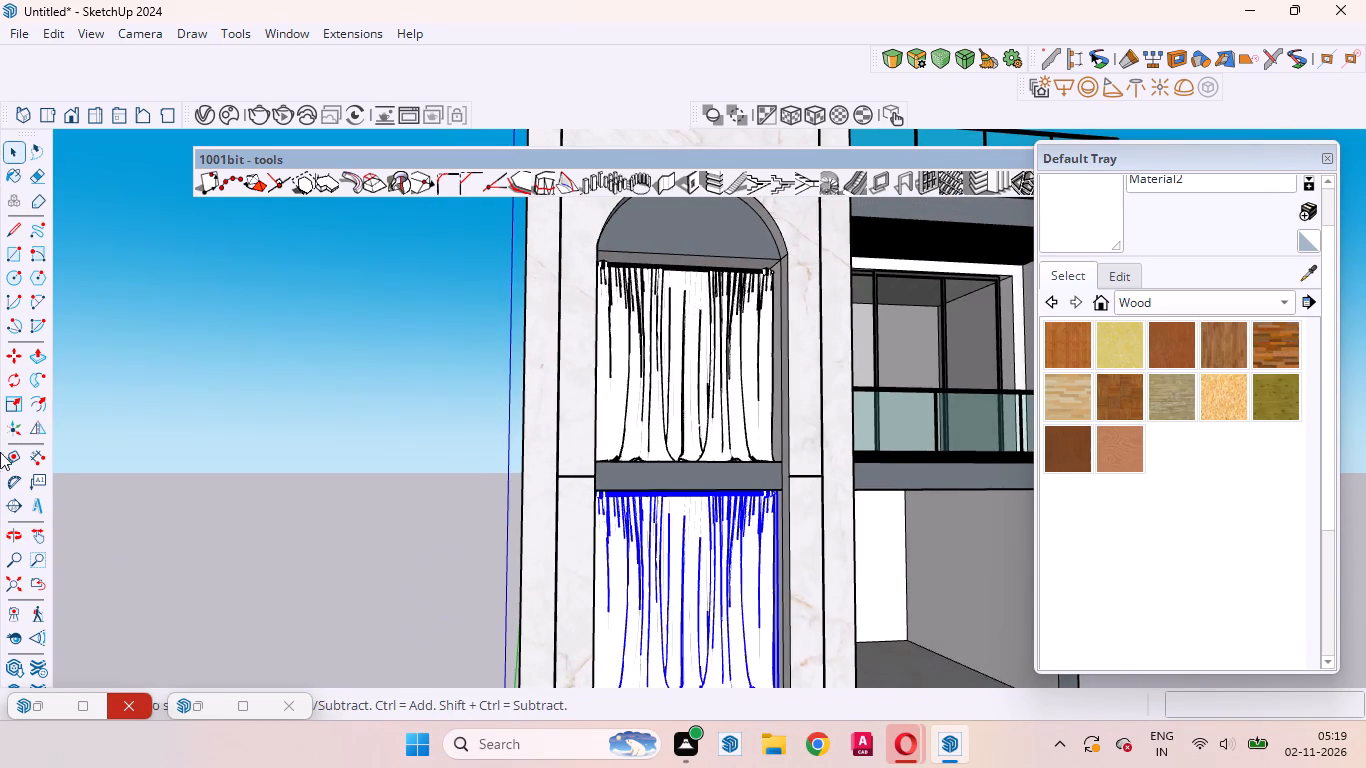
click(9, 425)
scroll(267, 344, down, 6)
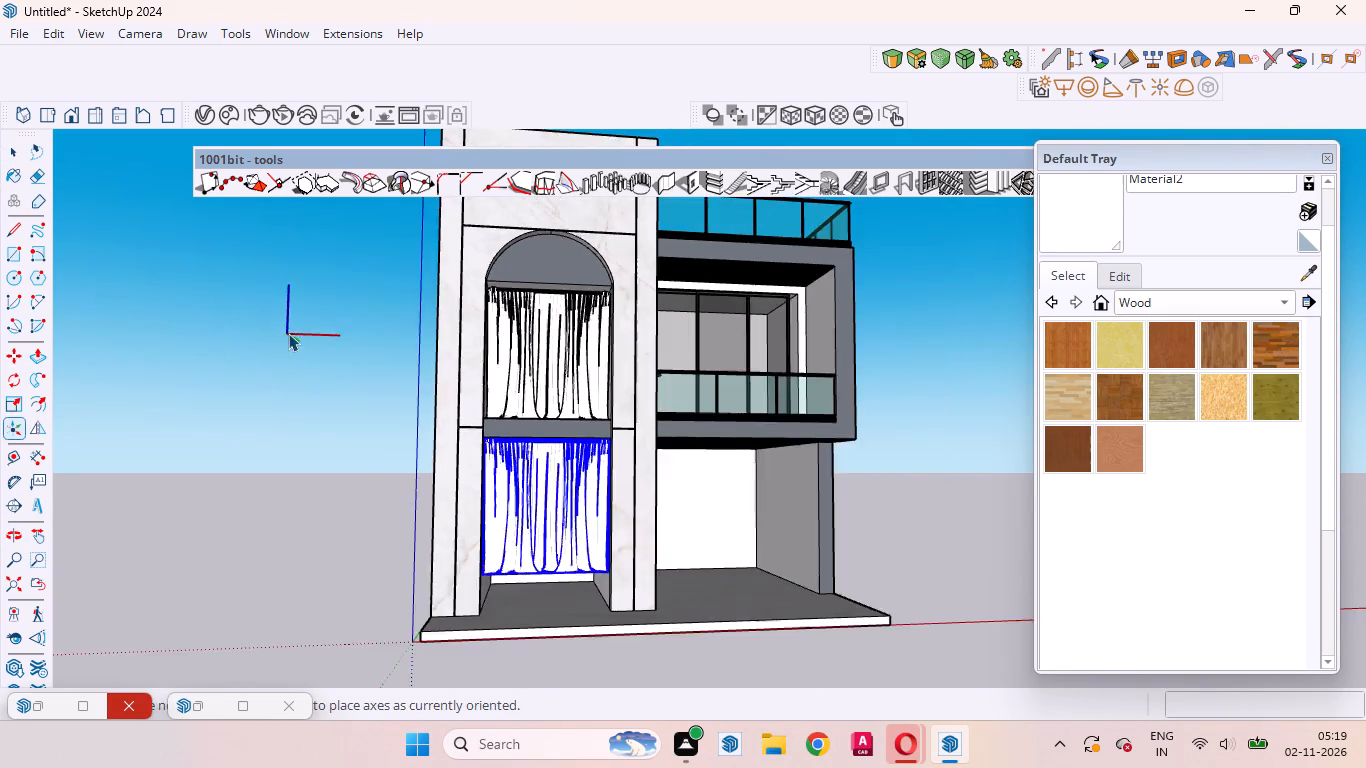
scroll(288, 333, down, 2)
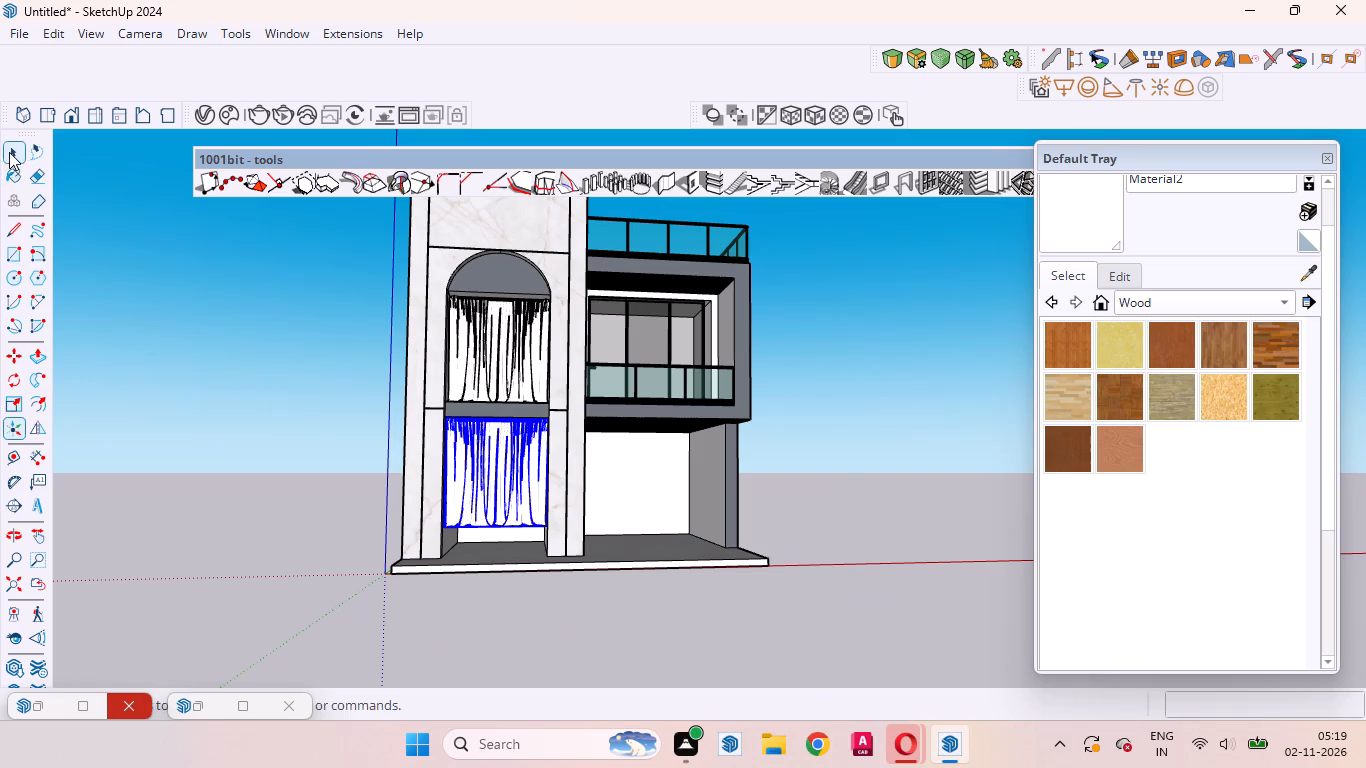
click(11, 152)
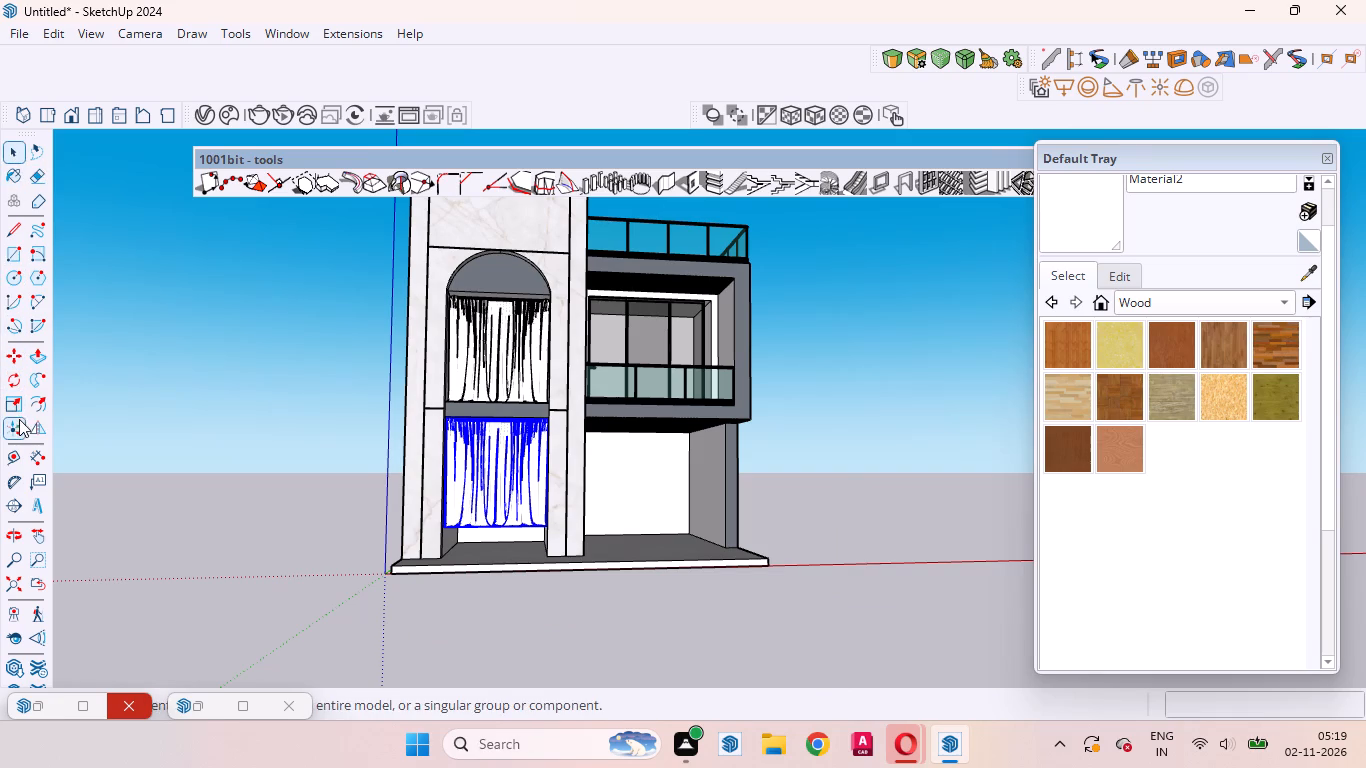
Scale the lower curtains in height, stretching their bottom edge down to the floor slab.
click(16, 405)
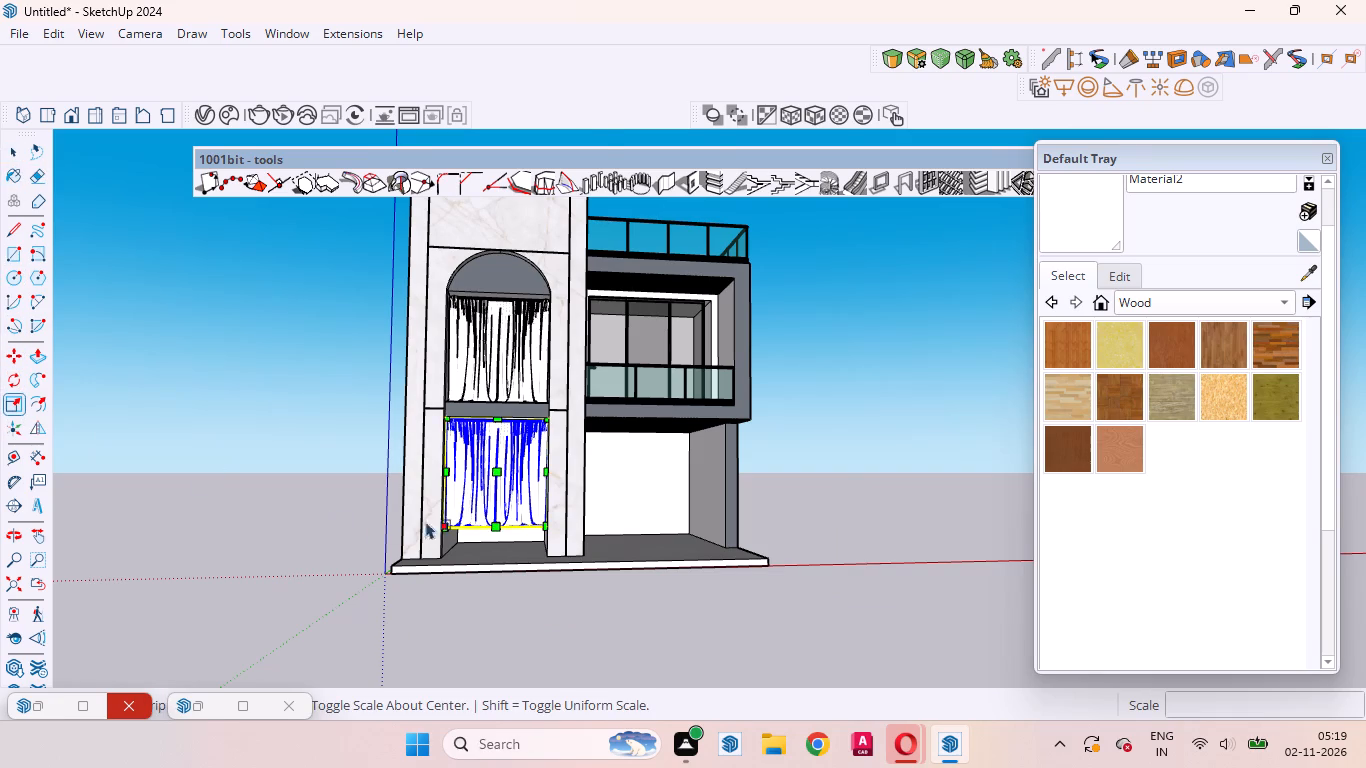
scroll(498, 519, up, 17)
middle_drag(493, 551, 483, 533)
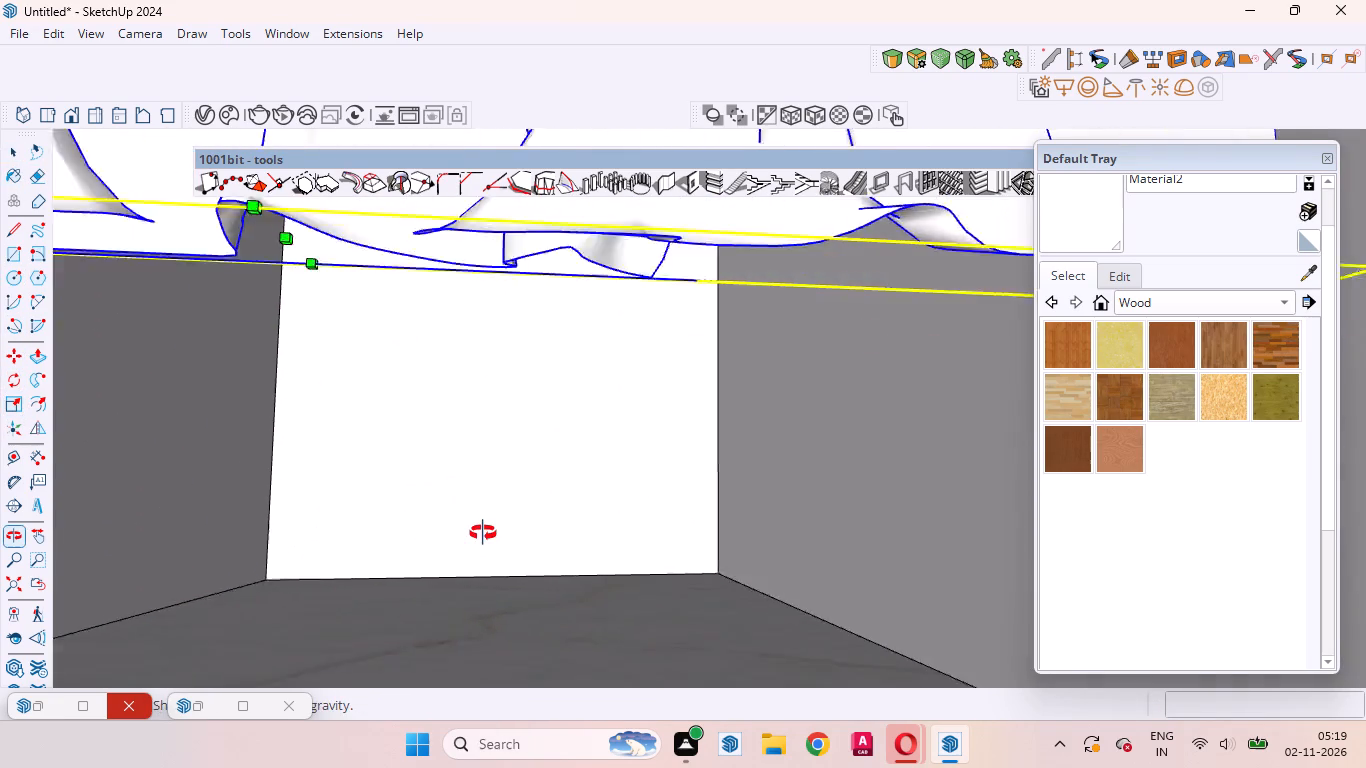
middle_drag(483, 533, 482, 532)
scroll(515, 588, down, 2)
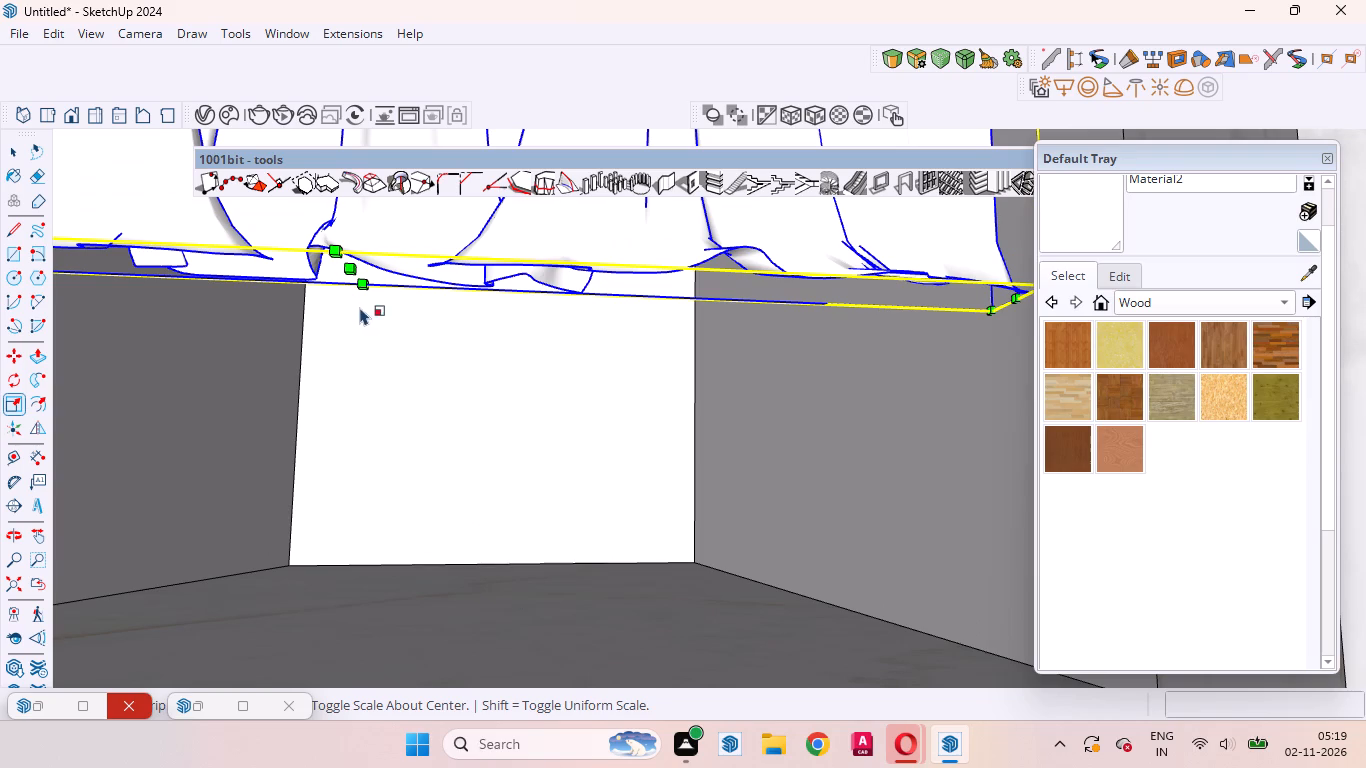
click(349, 275)
scroll(361, 426, down, 7)
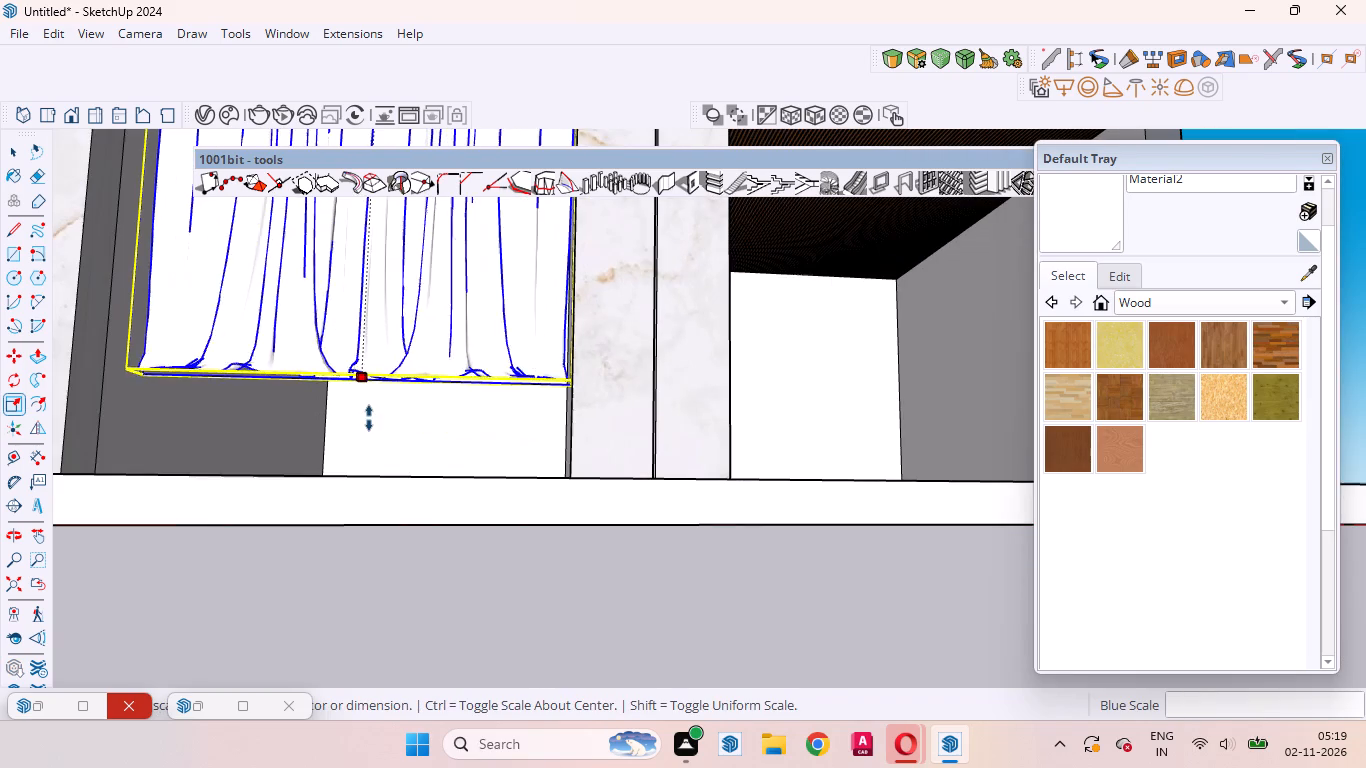
click(378, 477)
middle_drag(381, 489, 425, 552)
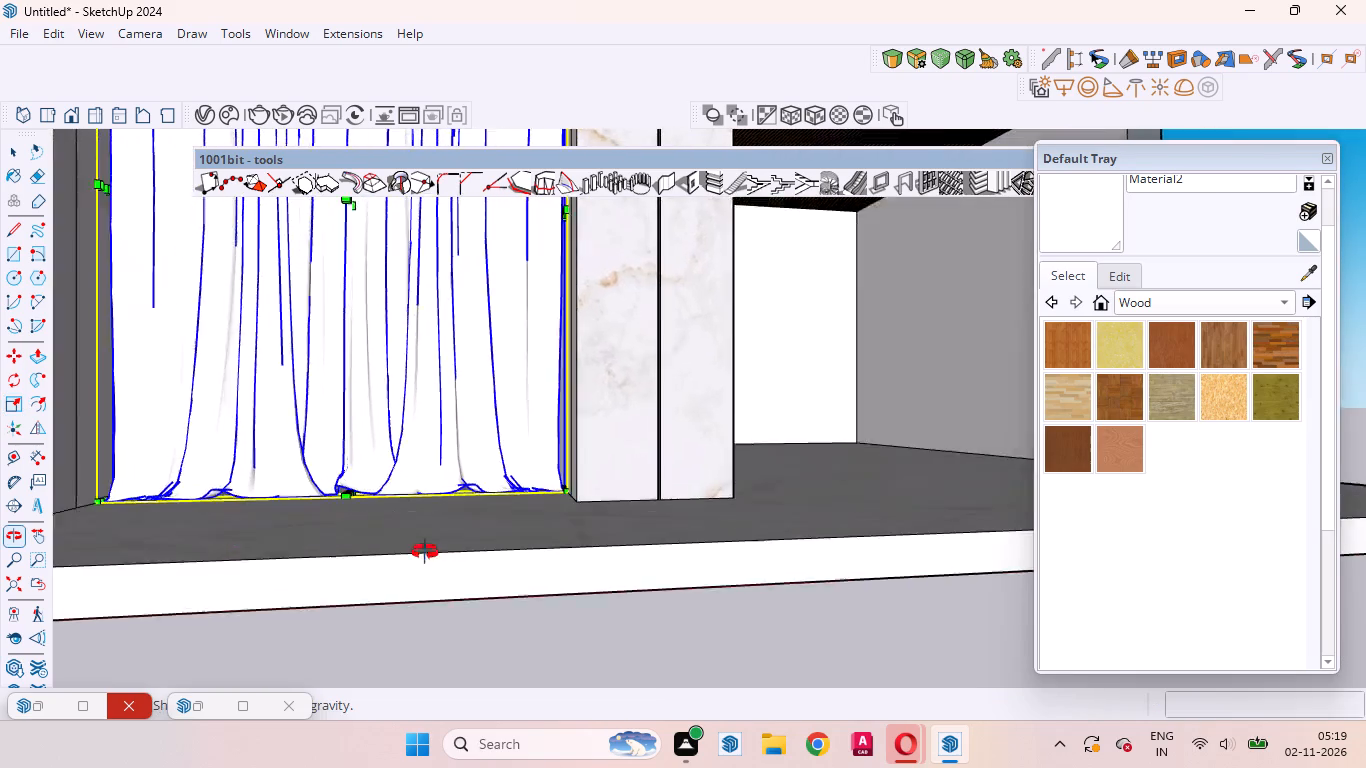
middle_drag(425, 552, 481, 586)
scroll(581, 543, down, 14)
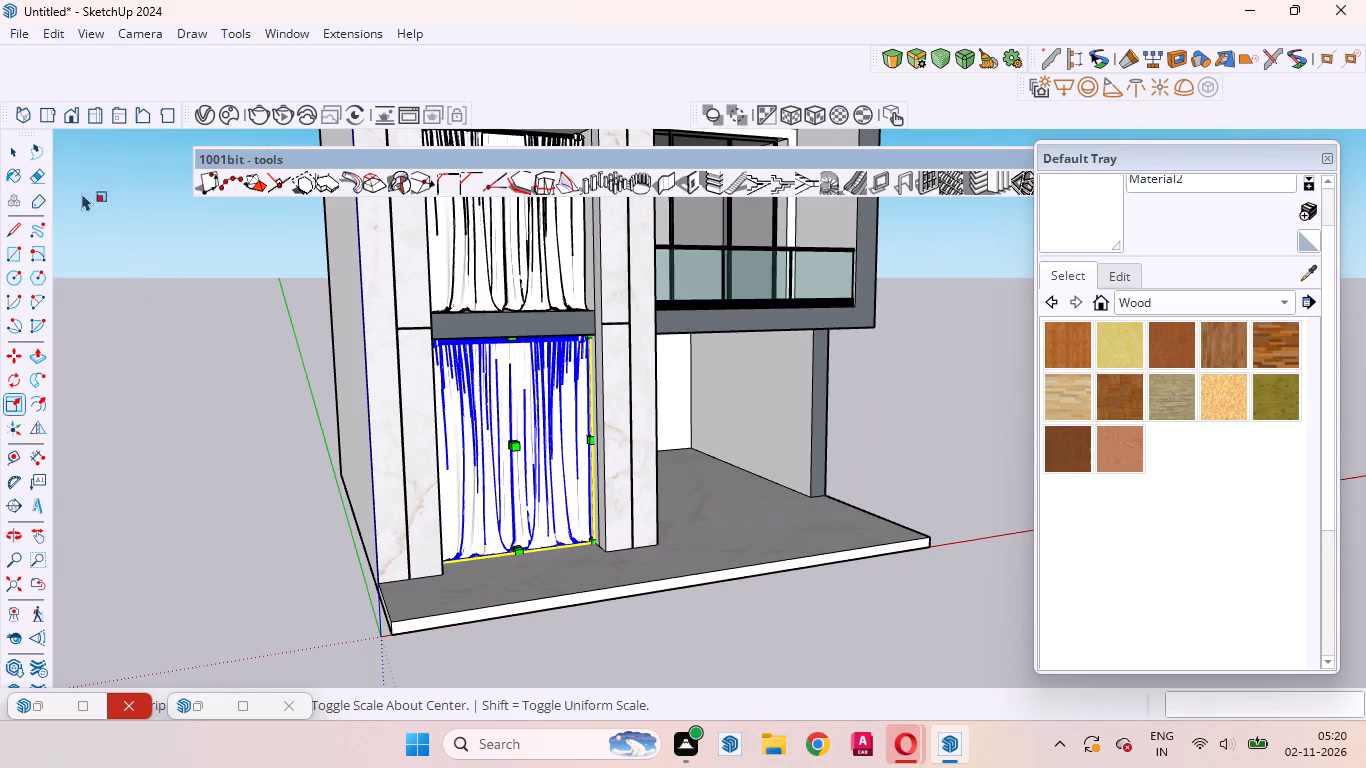
click(16, 147)
Unhide the last hidden objects to bring back both window frames in front of the curtains.
scroll(527, 349, up, 7)
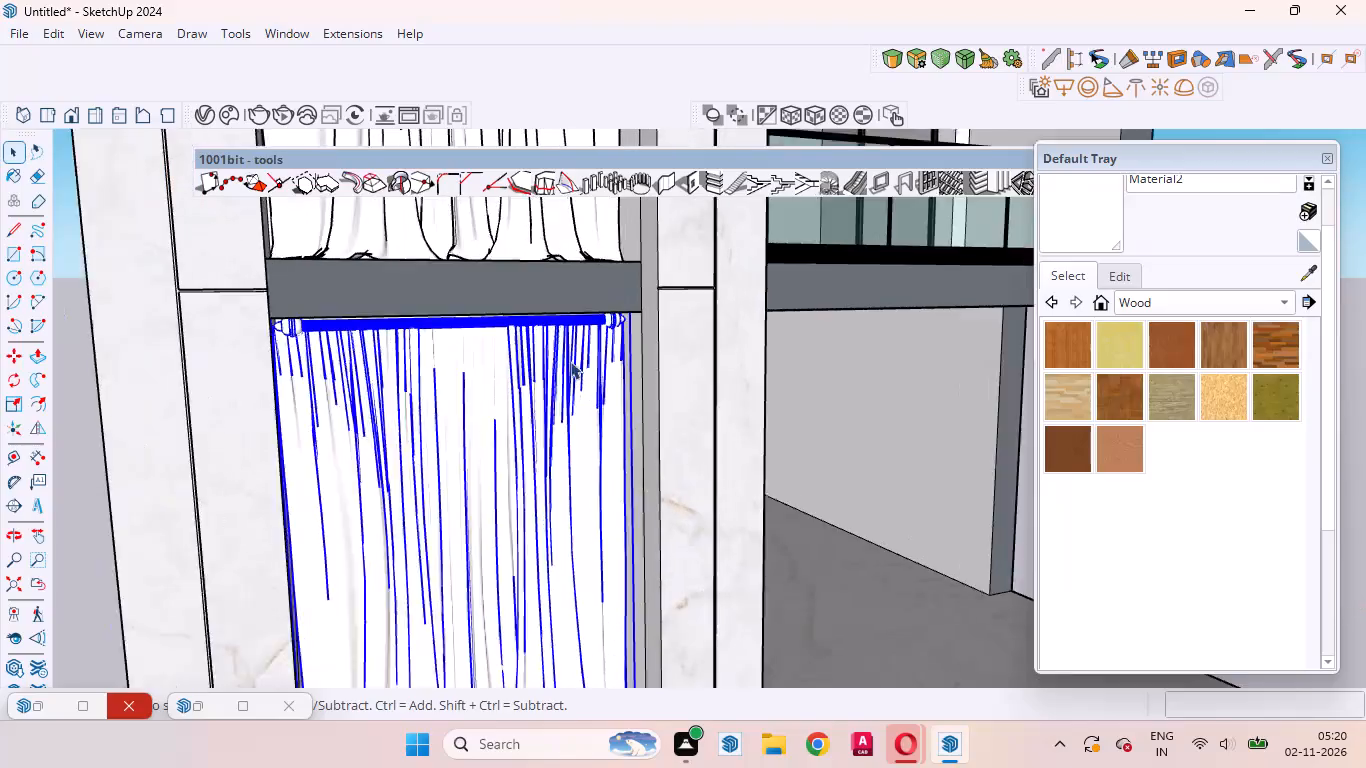
scroll(570, 361, up, 1)
middle_drag(515, 431, 483, 456)
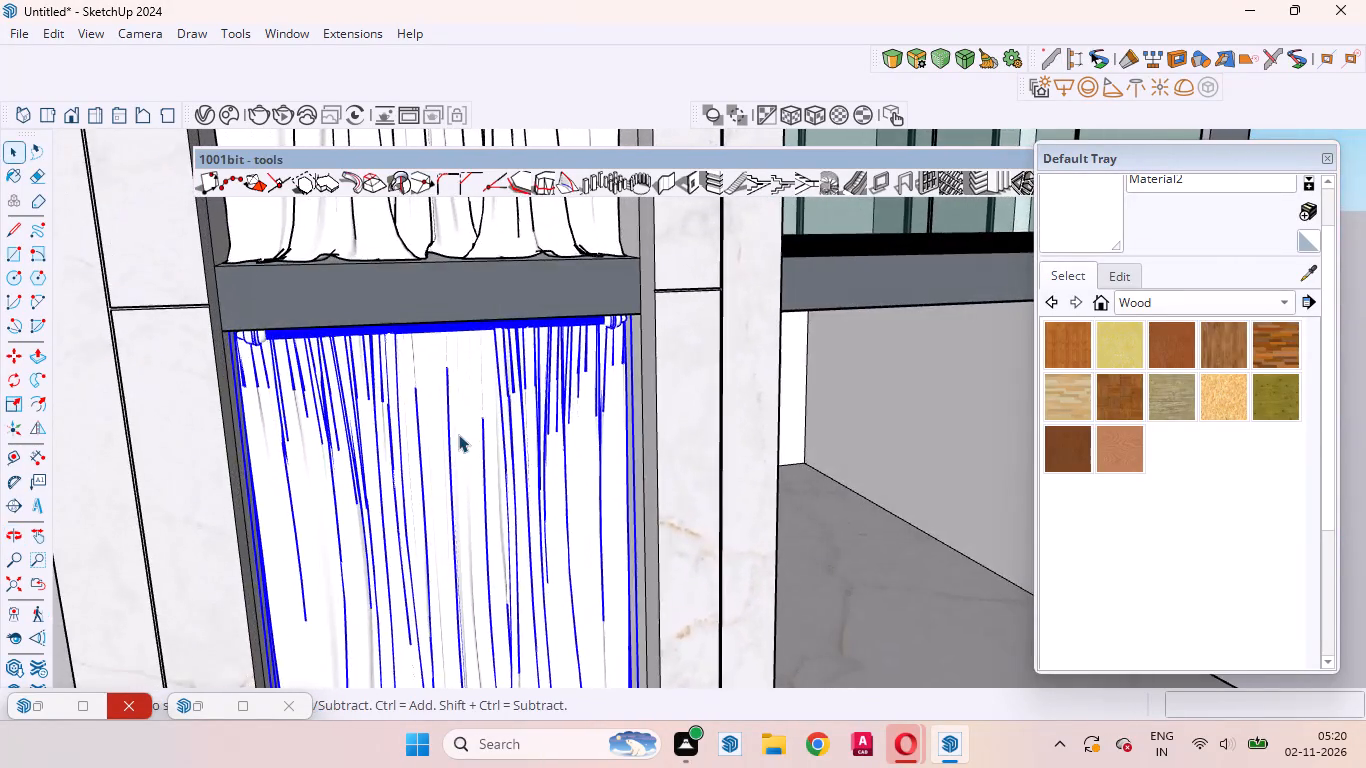
scroll(475, 423, down, 10)
click(247, 559)
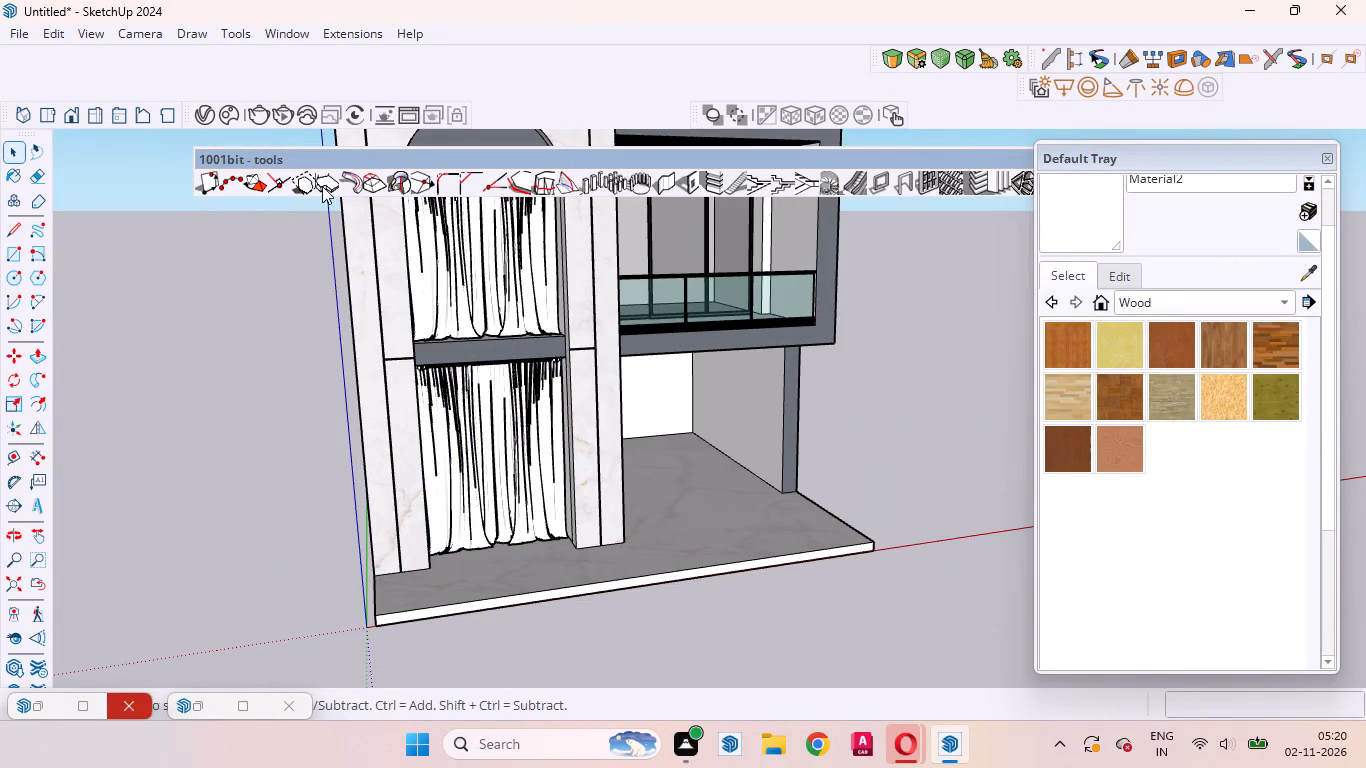
click(54, 27)
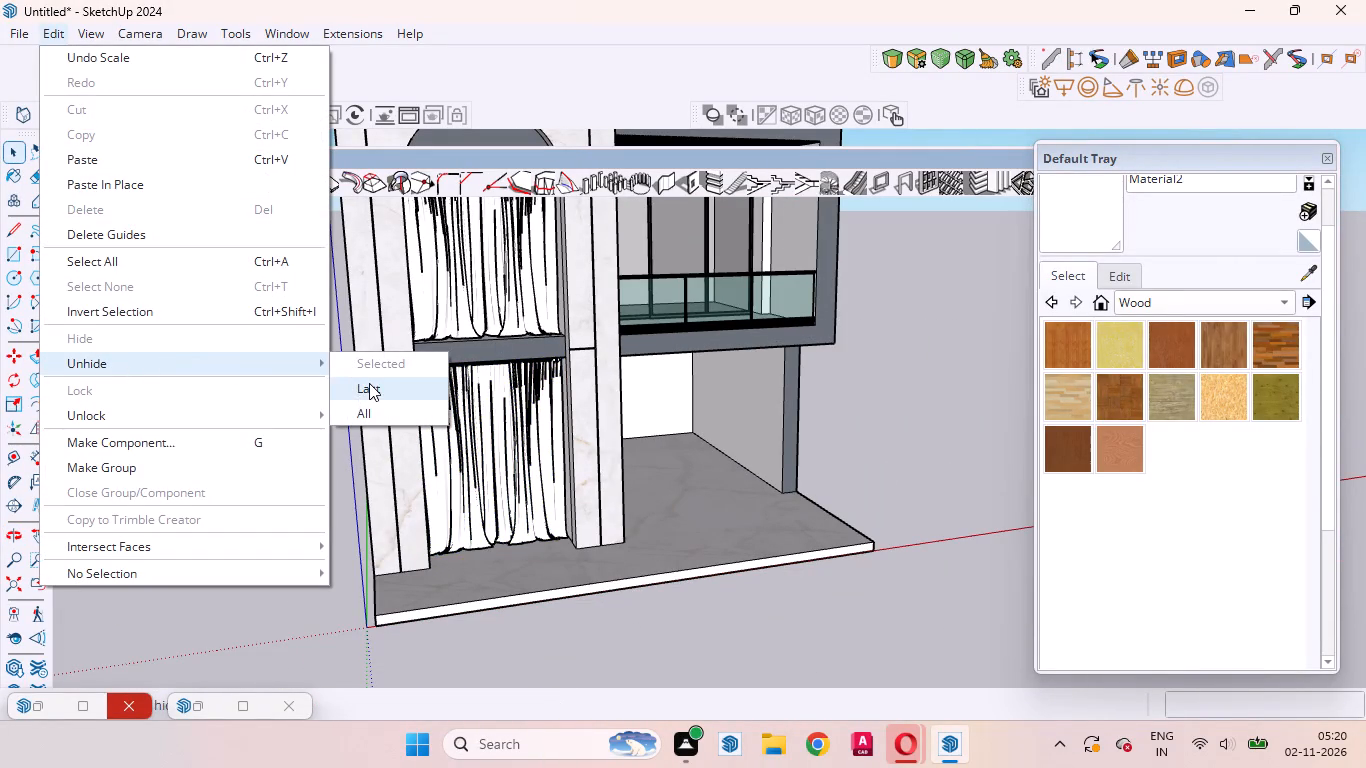
click(369, 383)
Examine the curtained windows on the facade and the wooden louvres on the underside of the balcony.
middle_drag(606, 450, 315, 439)
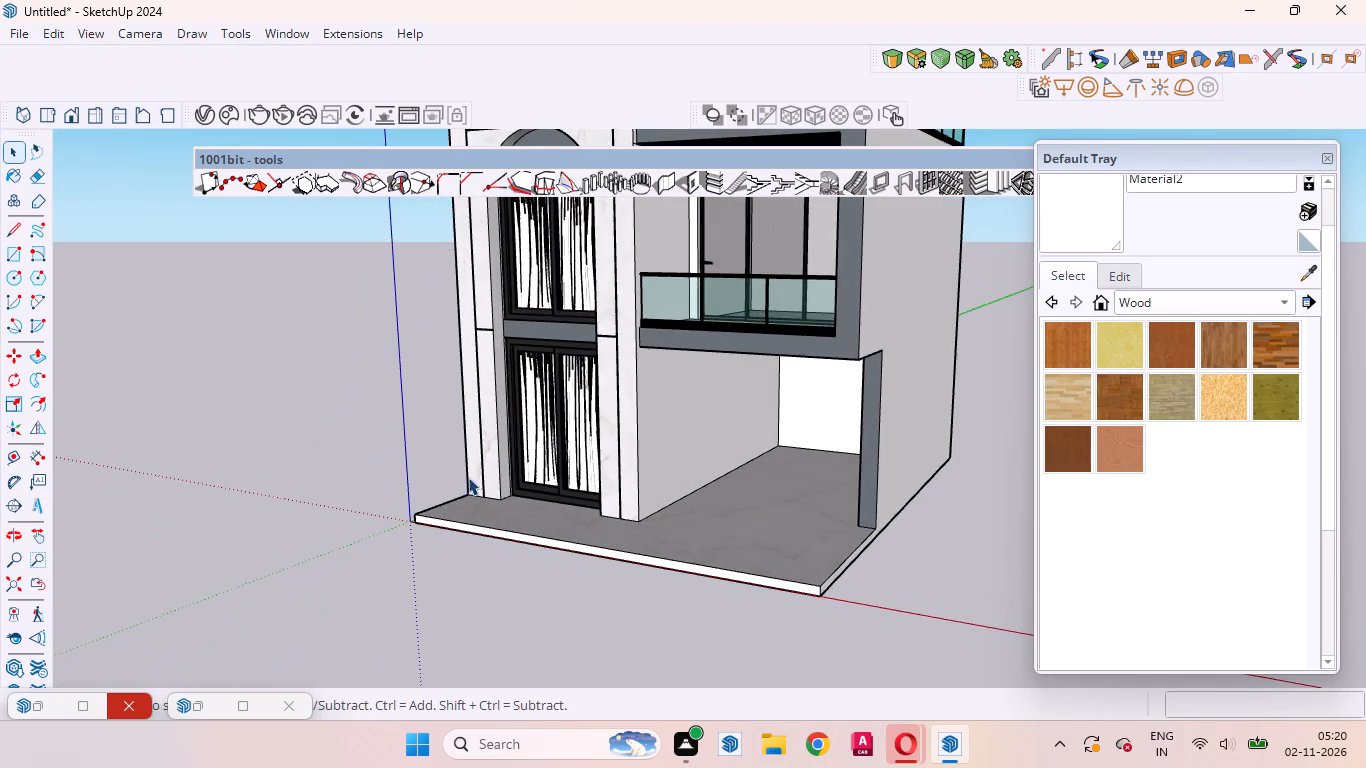
scroll(502, 505, down, 7)
scroll(751, 484, up, 5)
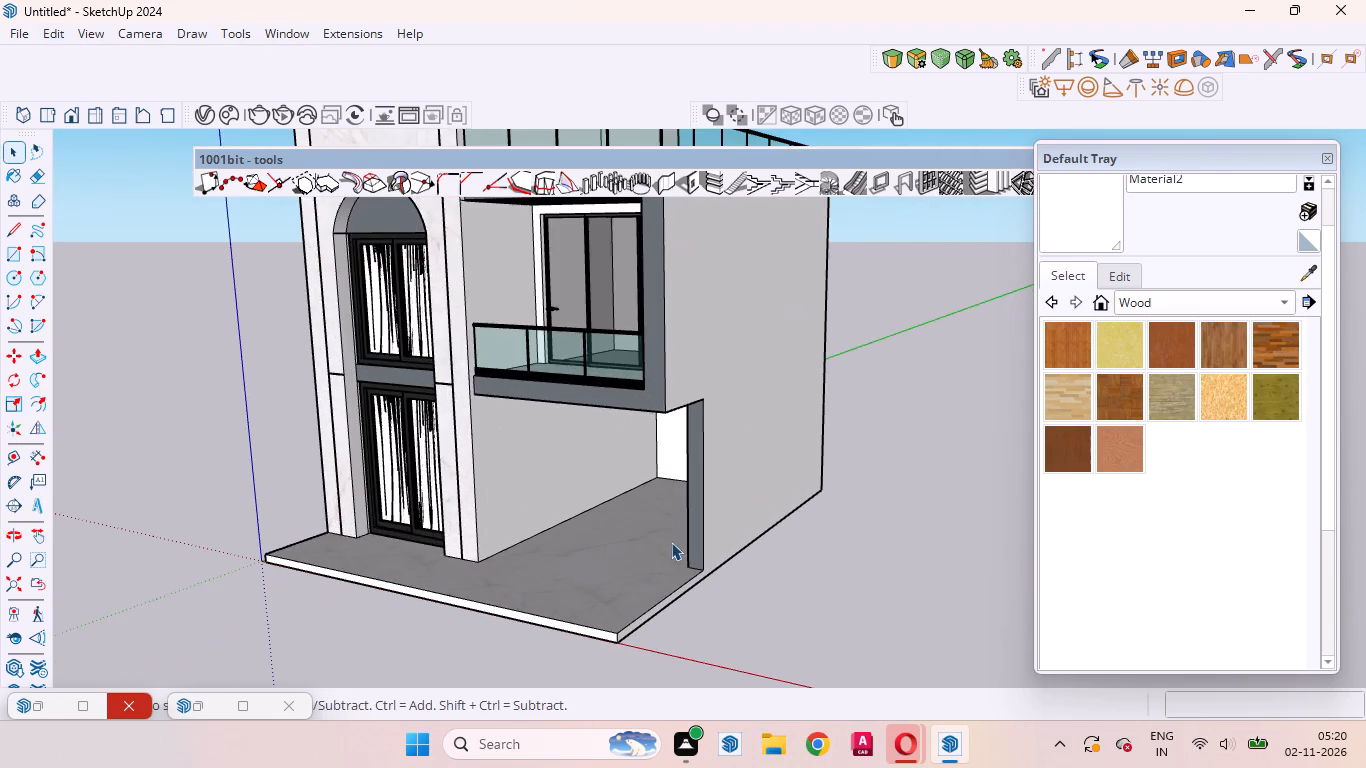
middle_drag(669, 542, 787, 265)
scroll(618, 274, up, 12)
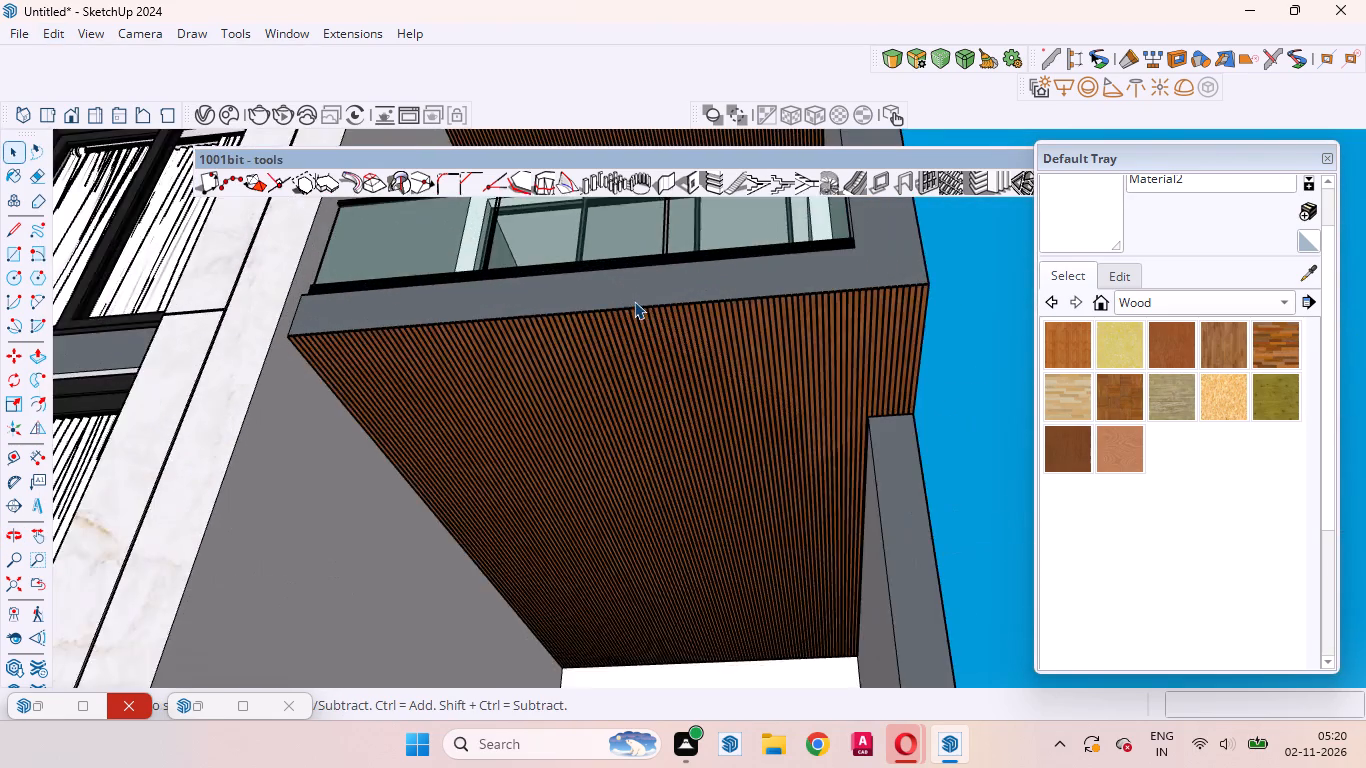
scroll(634, 301, up, 20)
scroll(634, 301, up, 11)
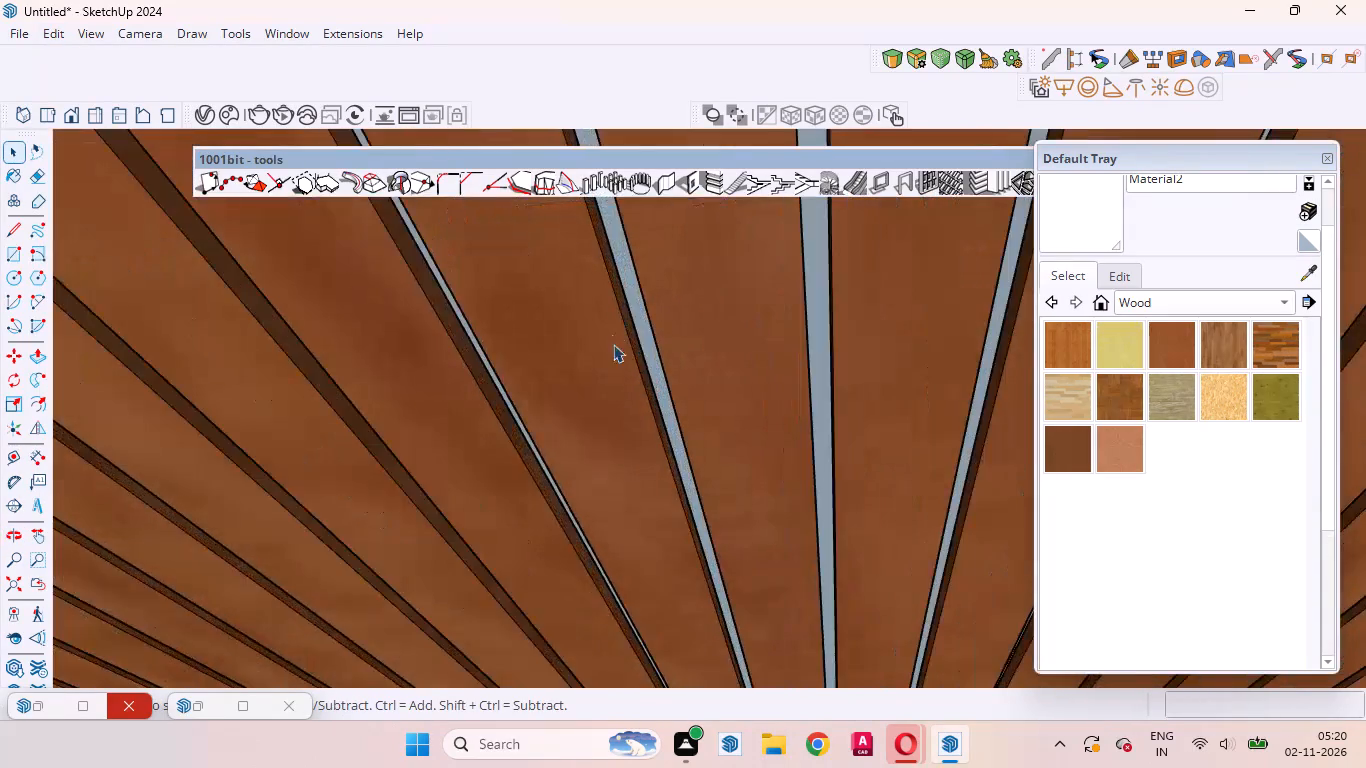
middle_drag(618, 354, 614, 600)
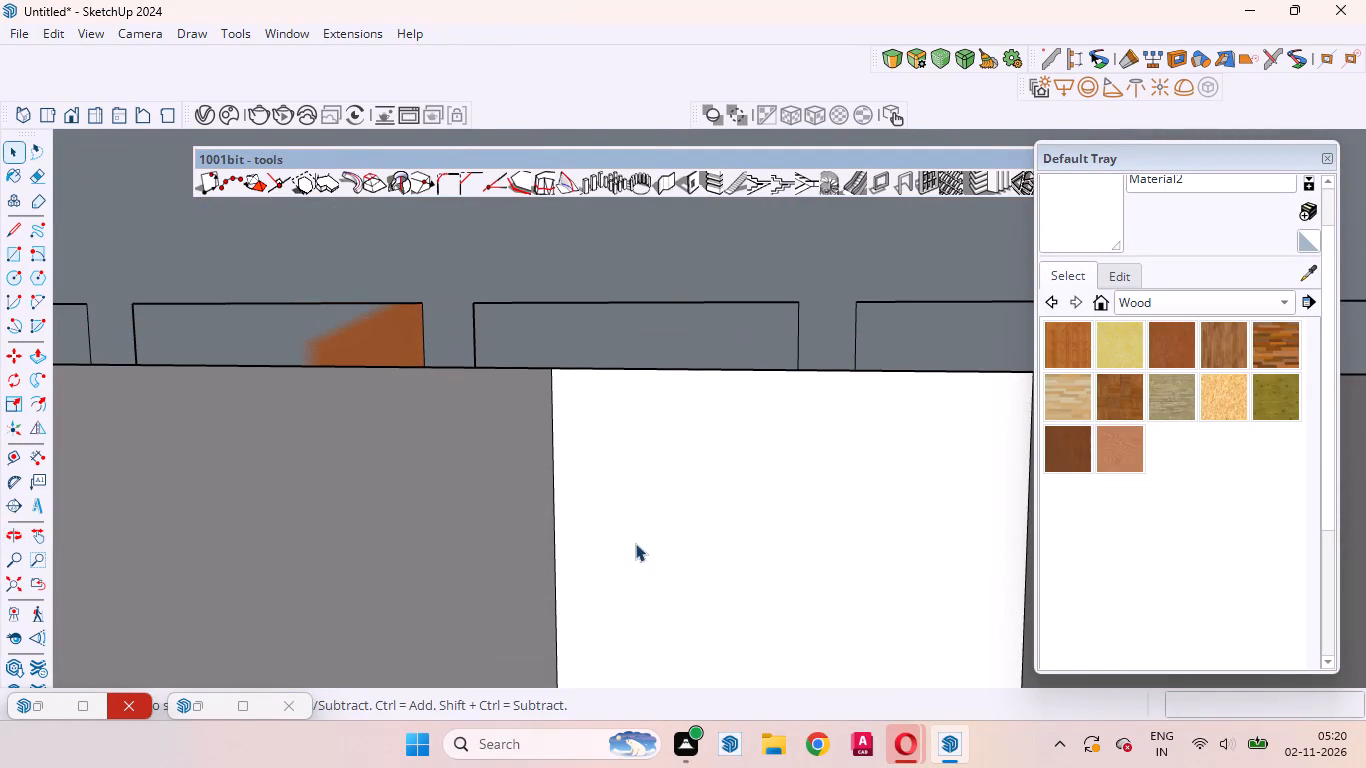
middle_drag(635, 543, 640, 466)
scroll(640, 466, up, 1)
scroll(641, 469, down, 13)
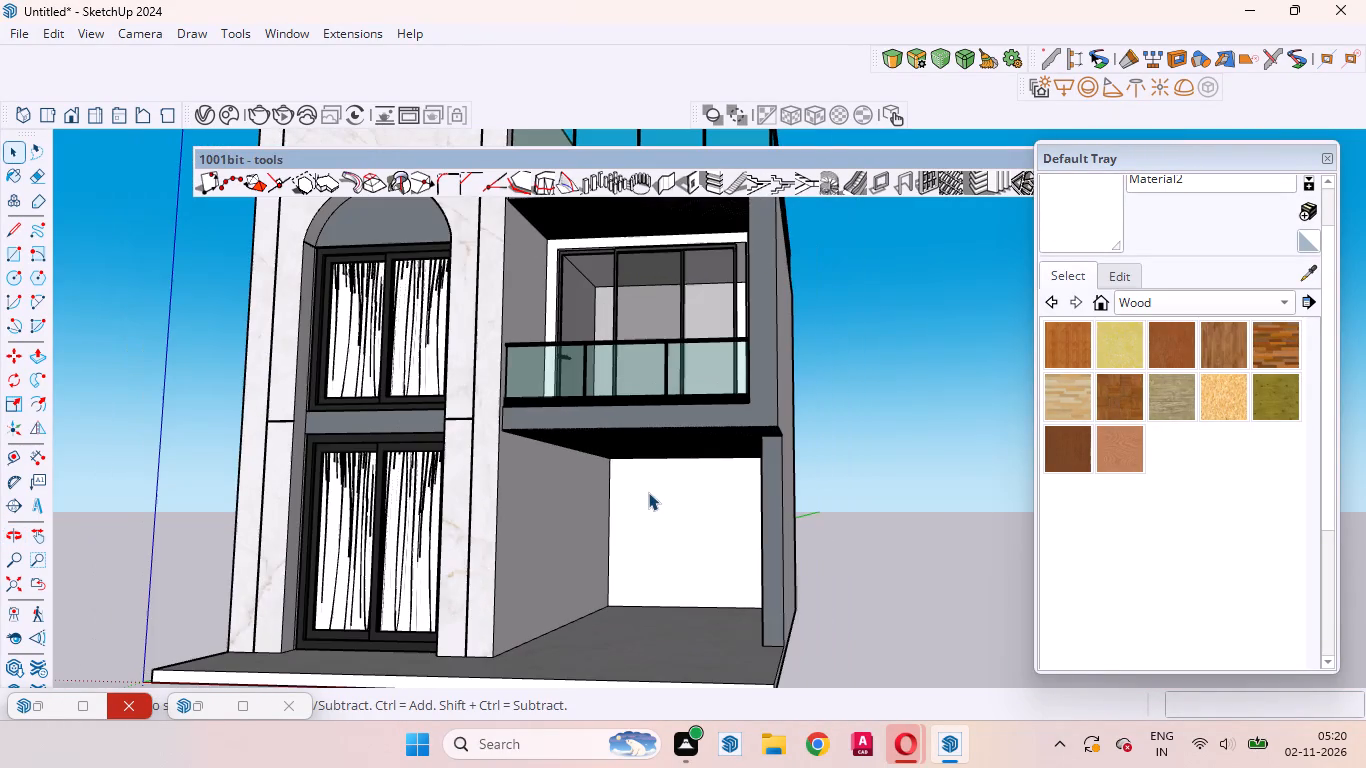
click(894, 492)
Hide the glazed door component behind the first-floor balcony to expose its opening.
middle_drag(717, 483, 785, 585)
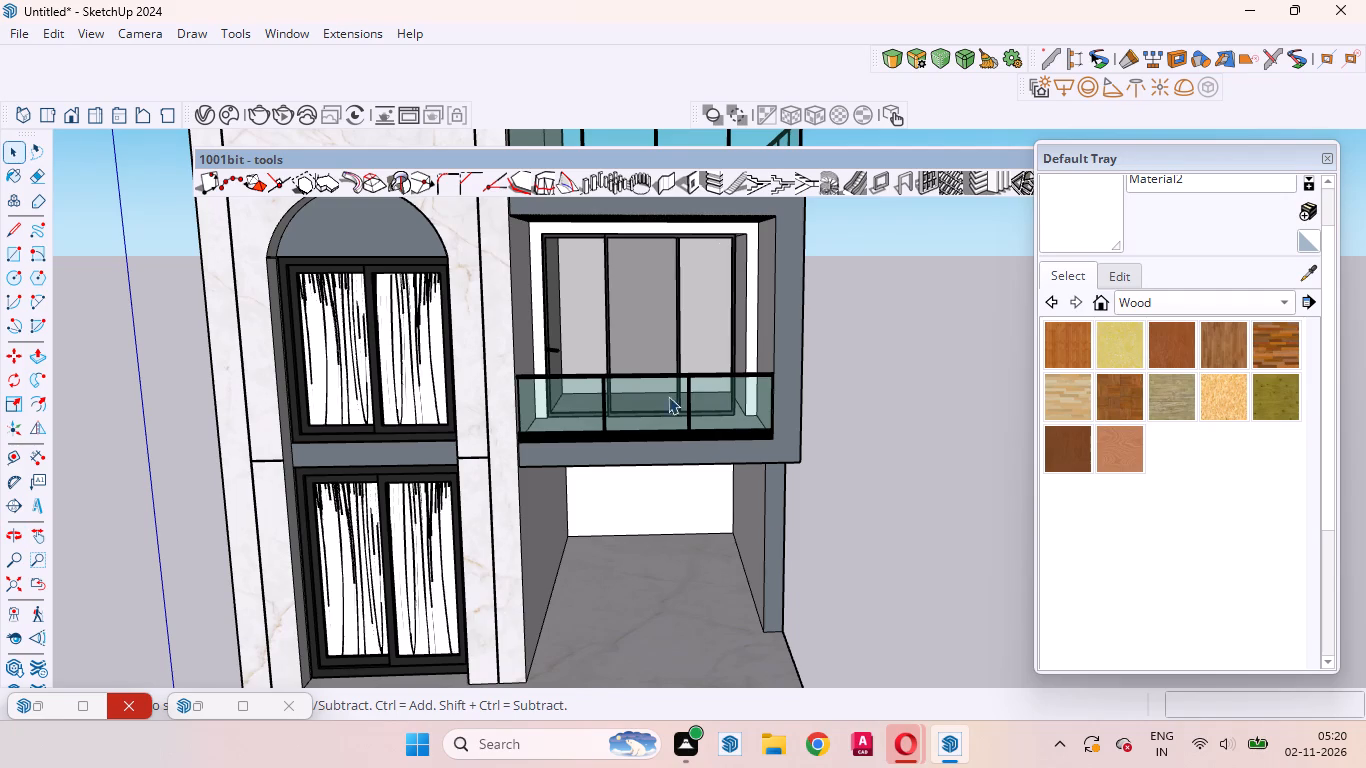
scroll(630, 322, up, 4)
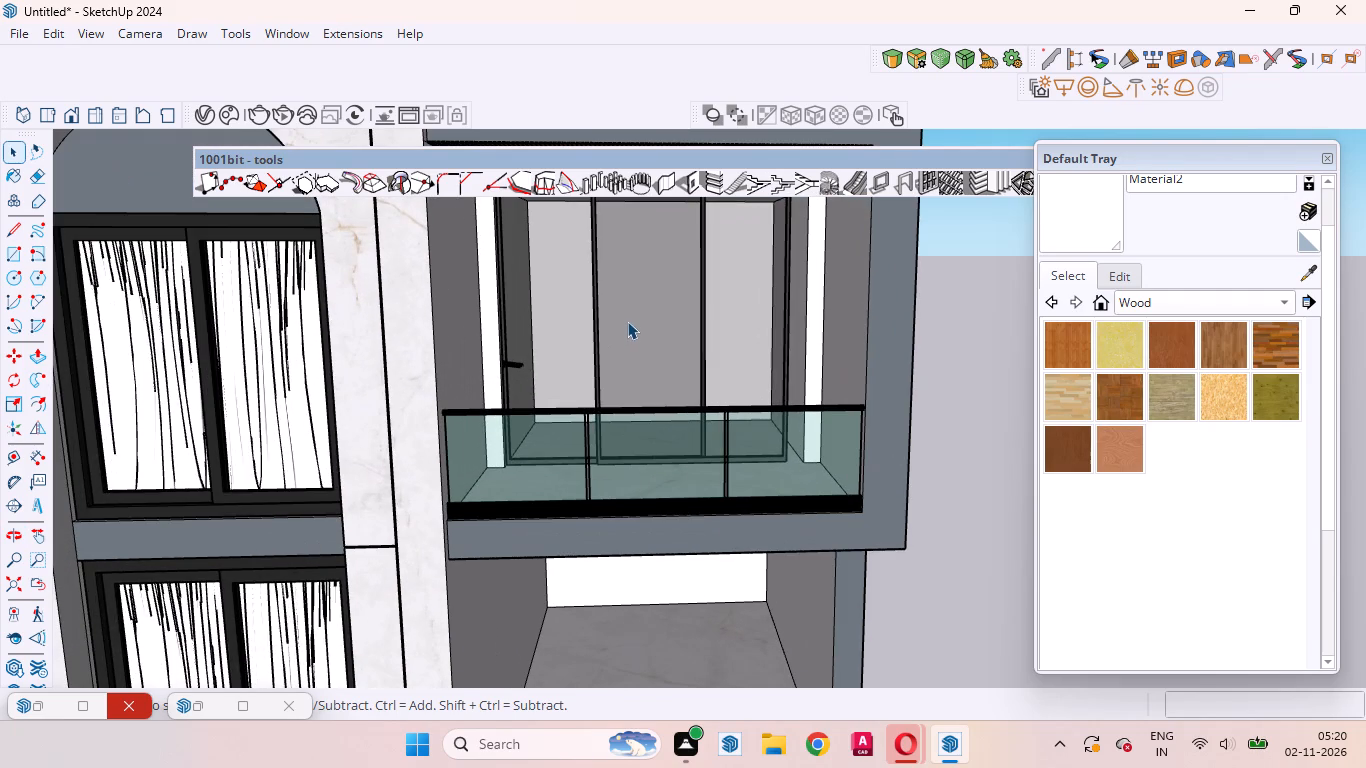
click(627, 321)
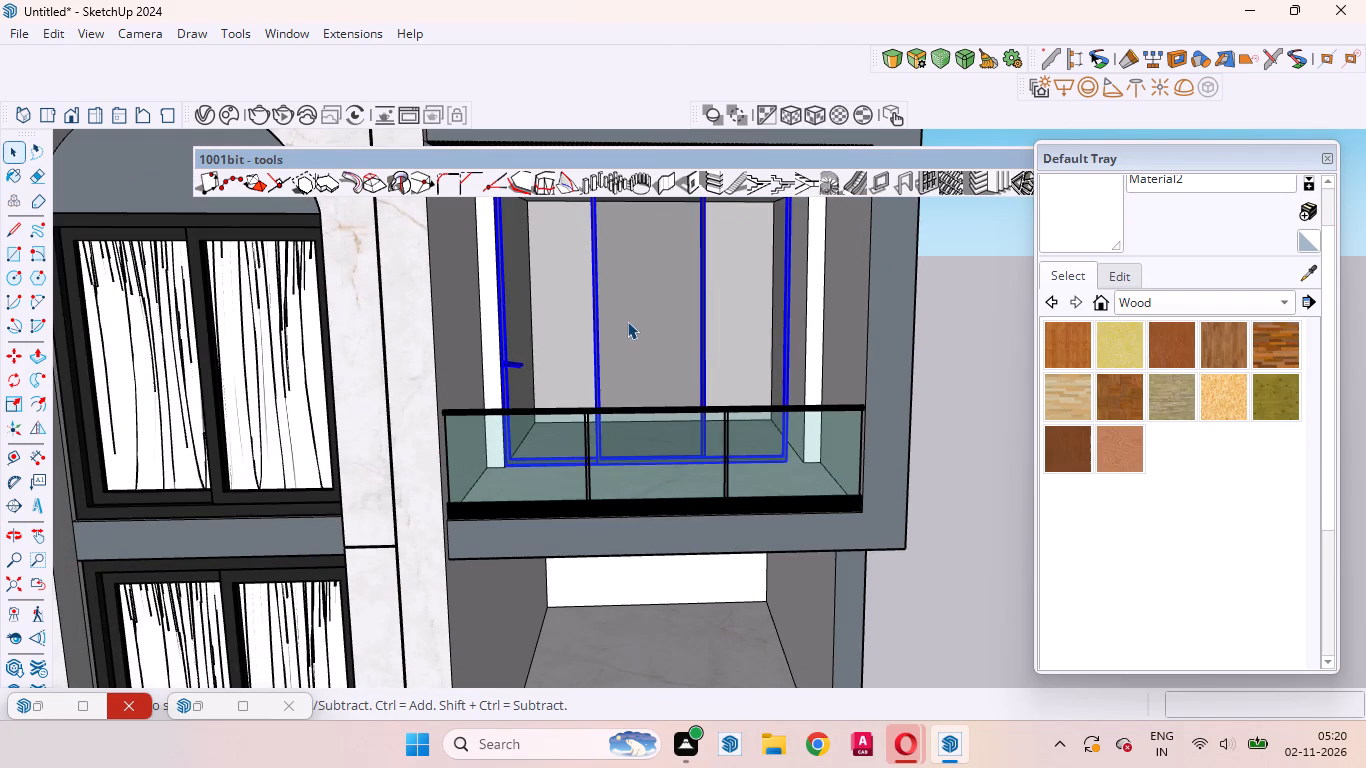
right_click(626, 323)
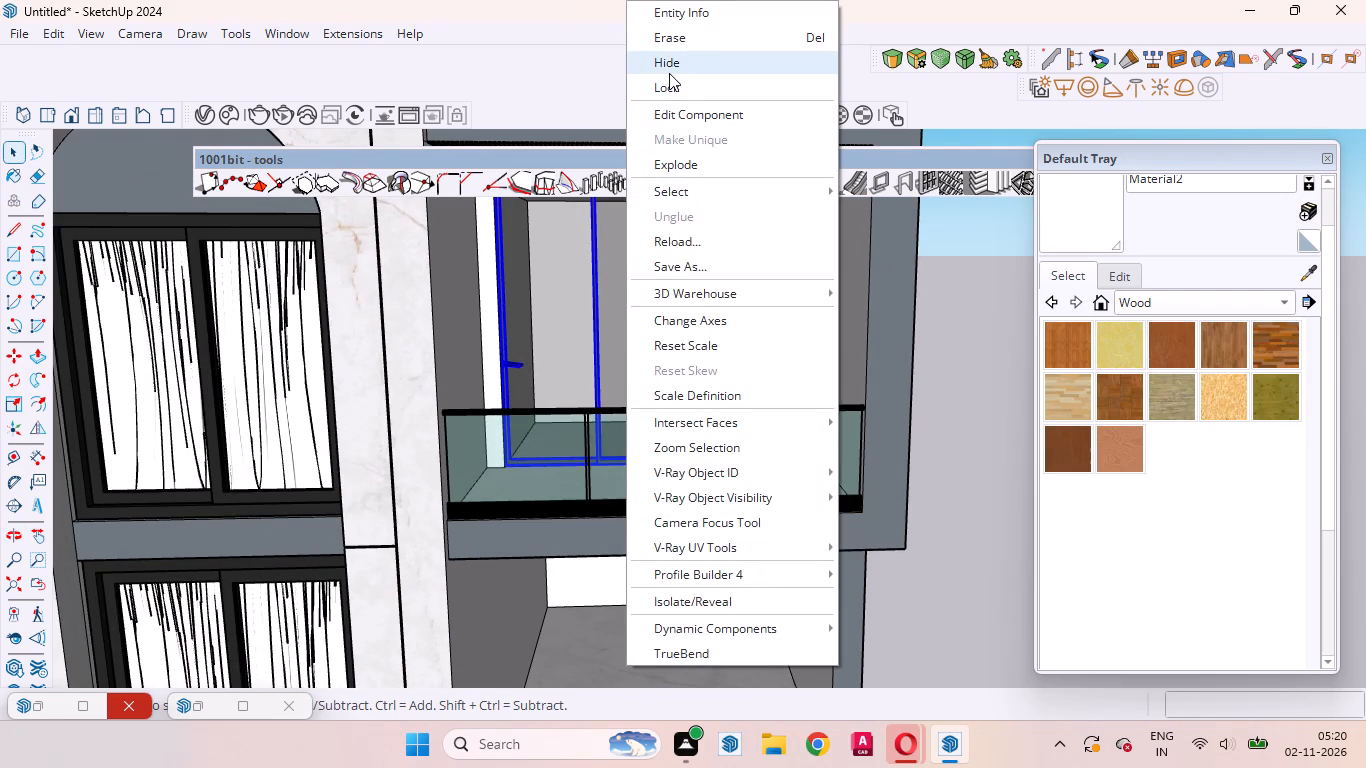
click(669, 73)
scroll(875, 473, down, 11)
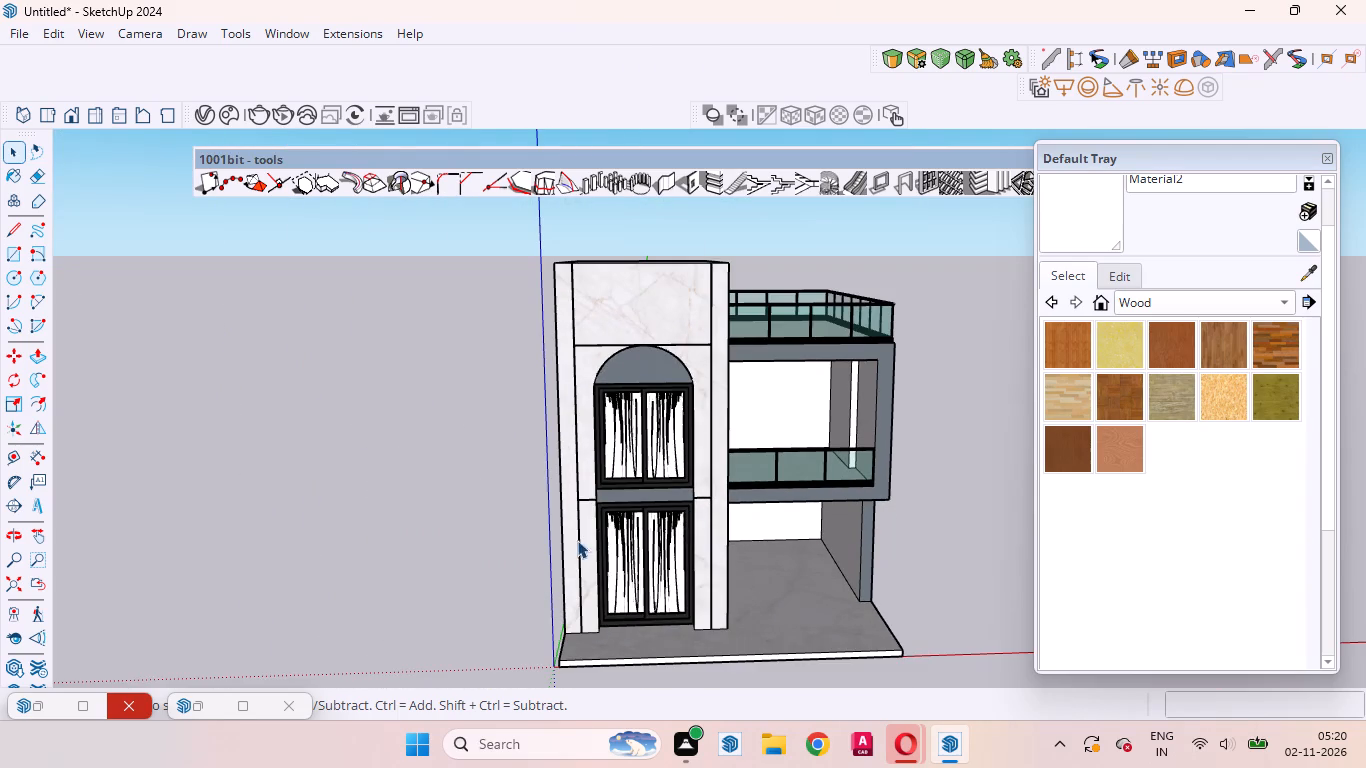
scroll(658, 426, up, 9)
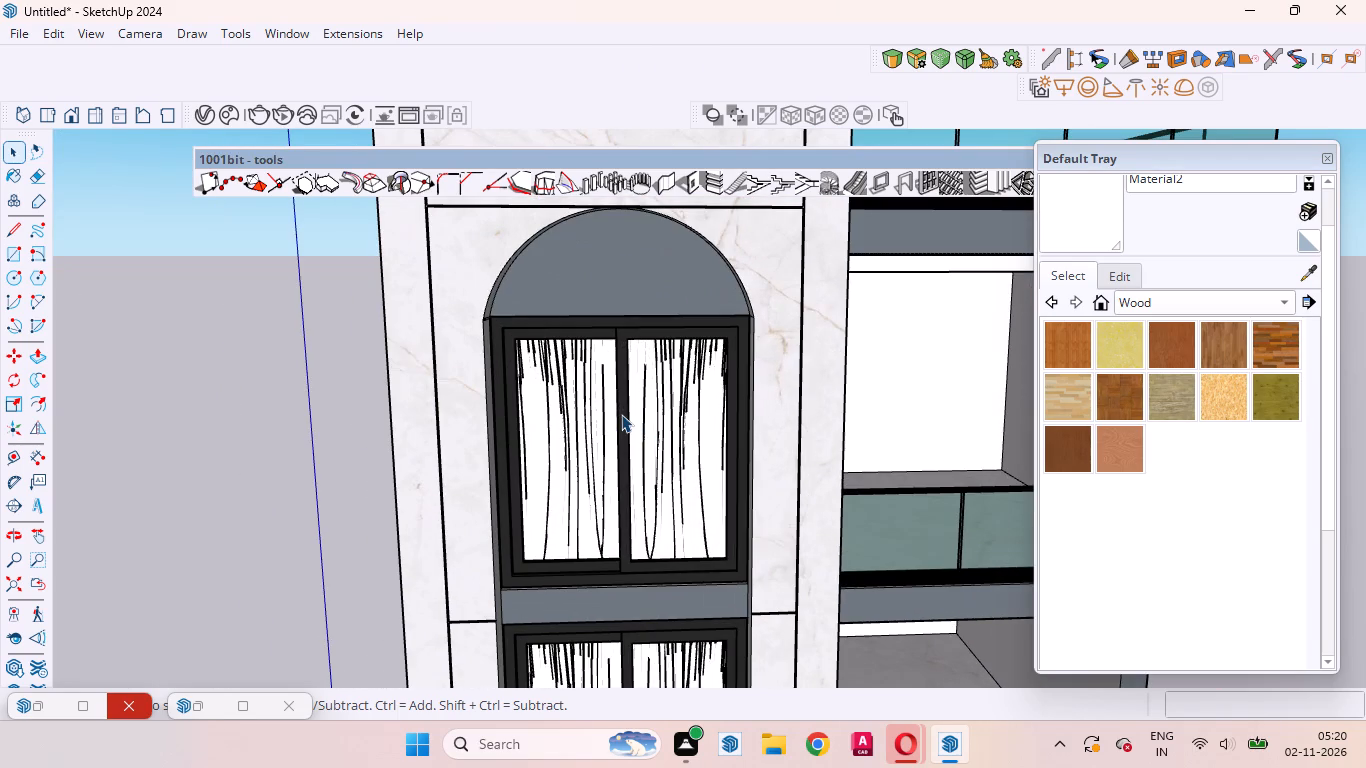
Hide the upper tower window frame to expose the curtain behind it.
click(621, 414)
right_click(621, 414)
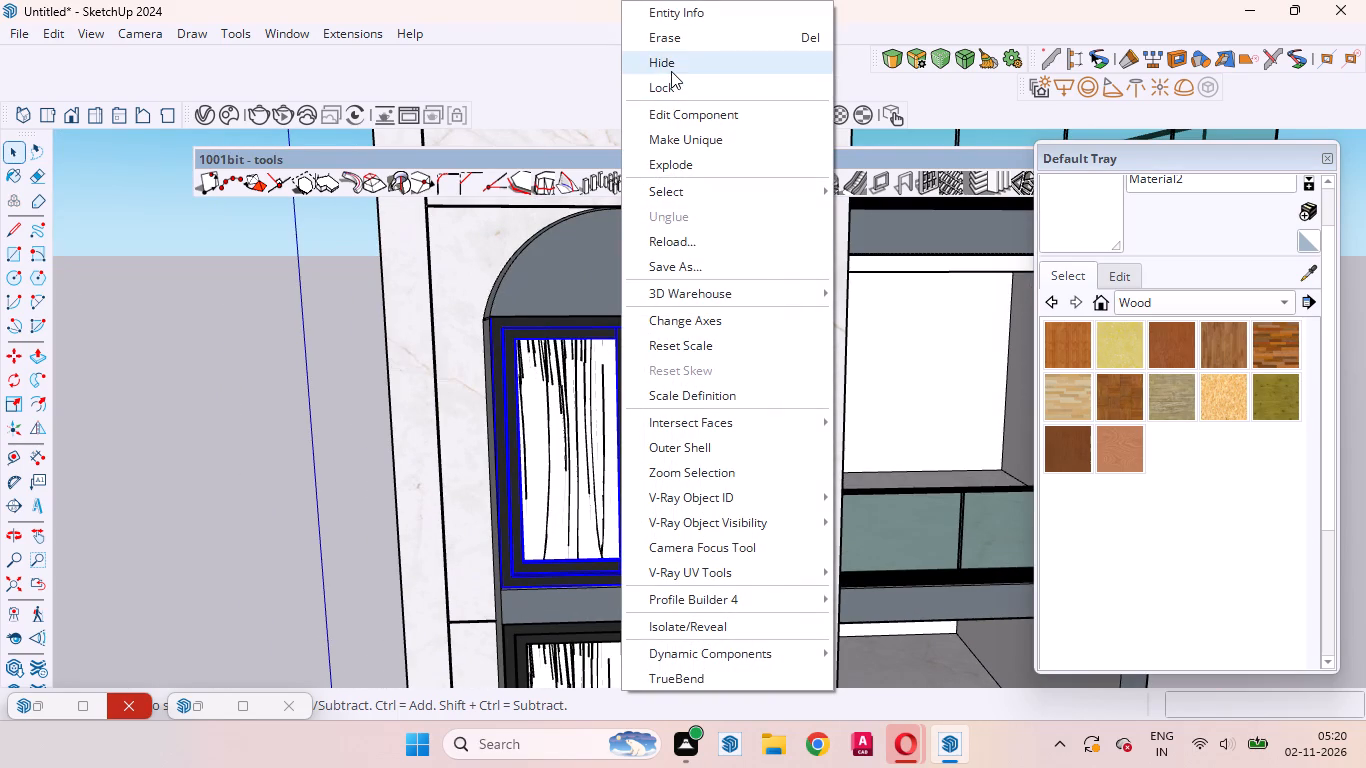
click(671, 70)
Copy the upper tower curtain by its top corner into the upper corner of the first-floor balcony opening.
scroll(546, 342, up, 9)
middle_drag(478, 366, 419, 260)
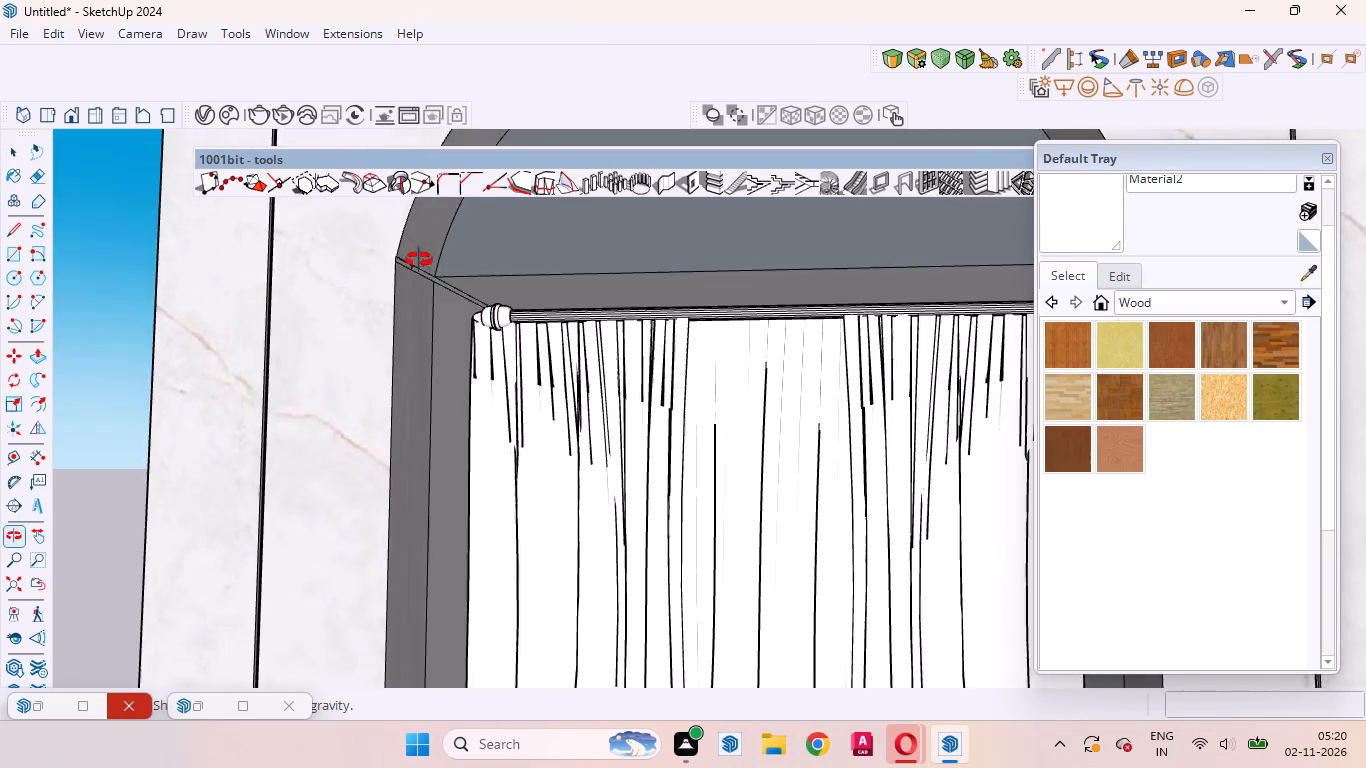
middle_drag(419, 260, 419, 257)
scroll(476, 305, up, 8)
click(519, 319)
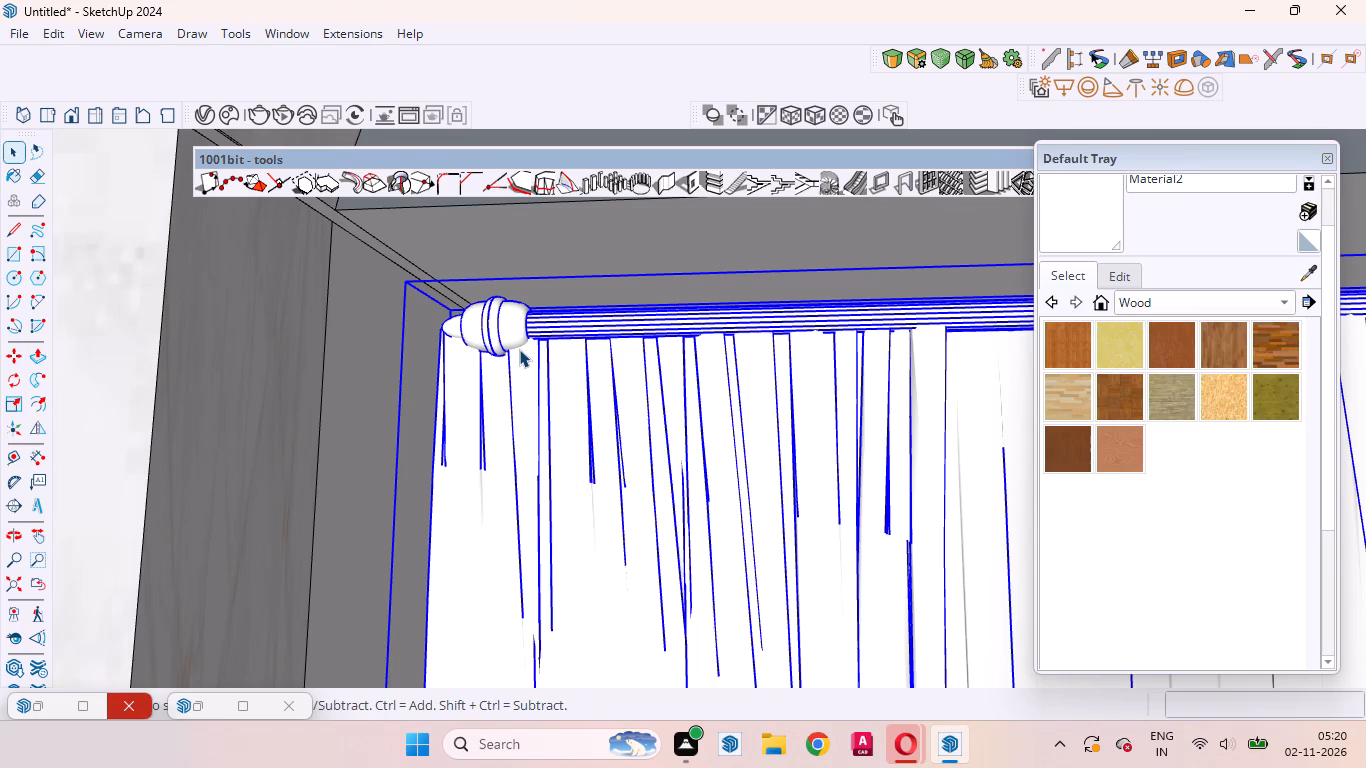
key(m)
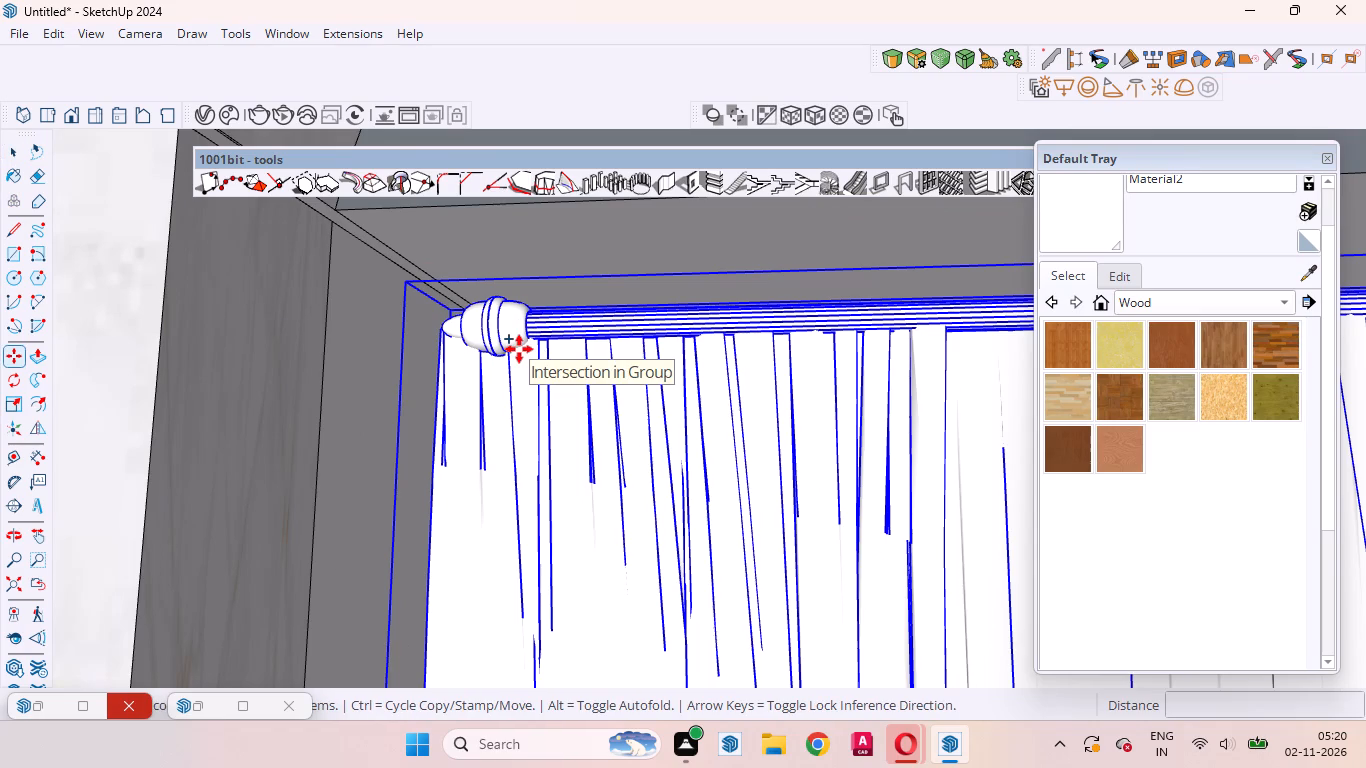
click(410, 280)
scroll(475, 406, down, 20)
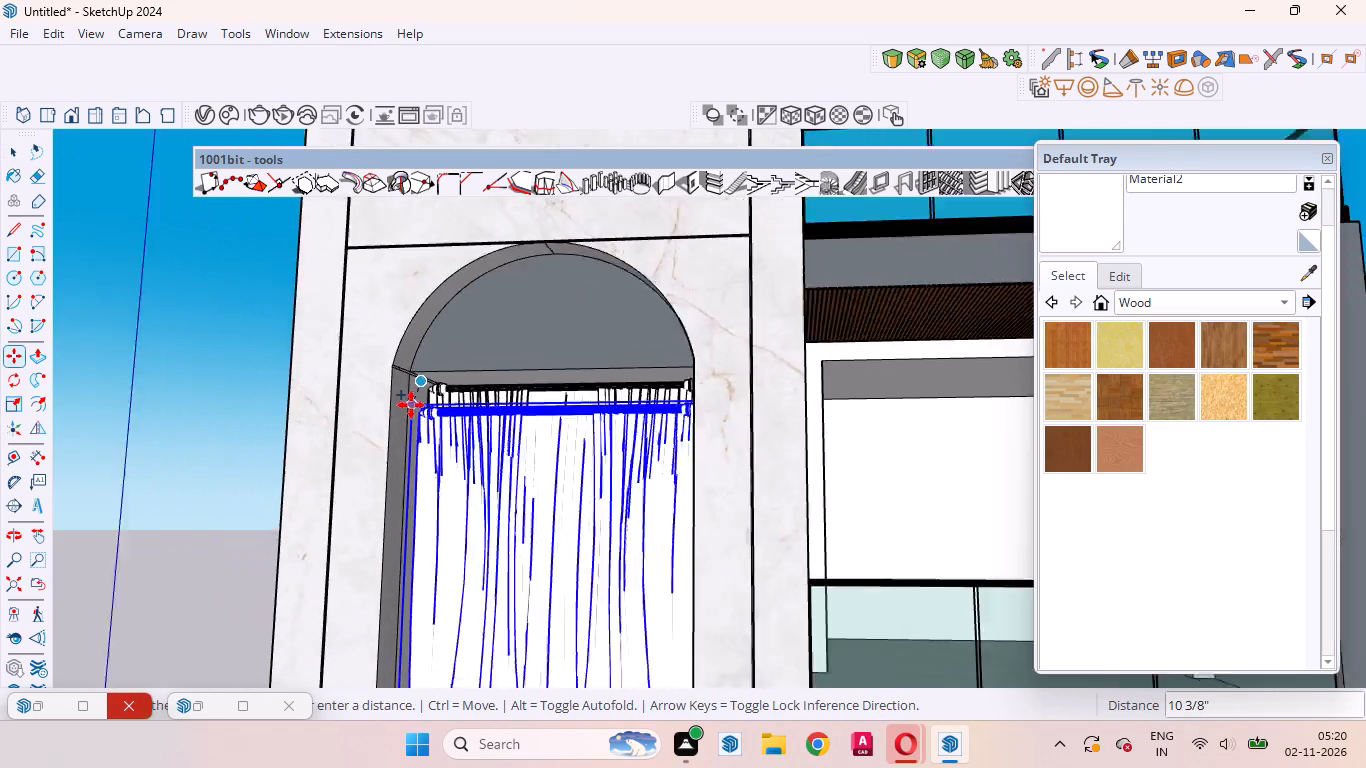
scroll(411, 405, down, 8)
scroll(621, 370, up, 18)
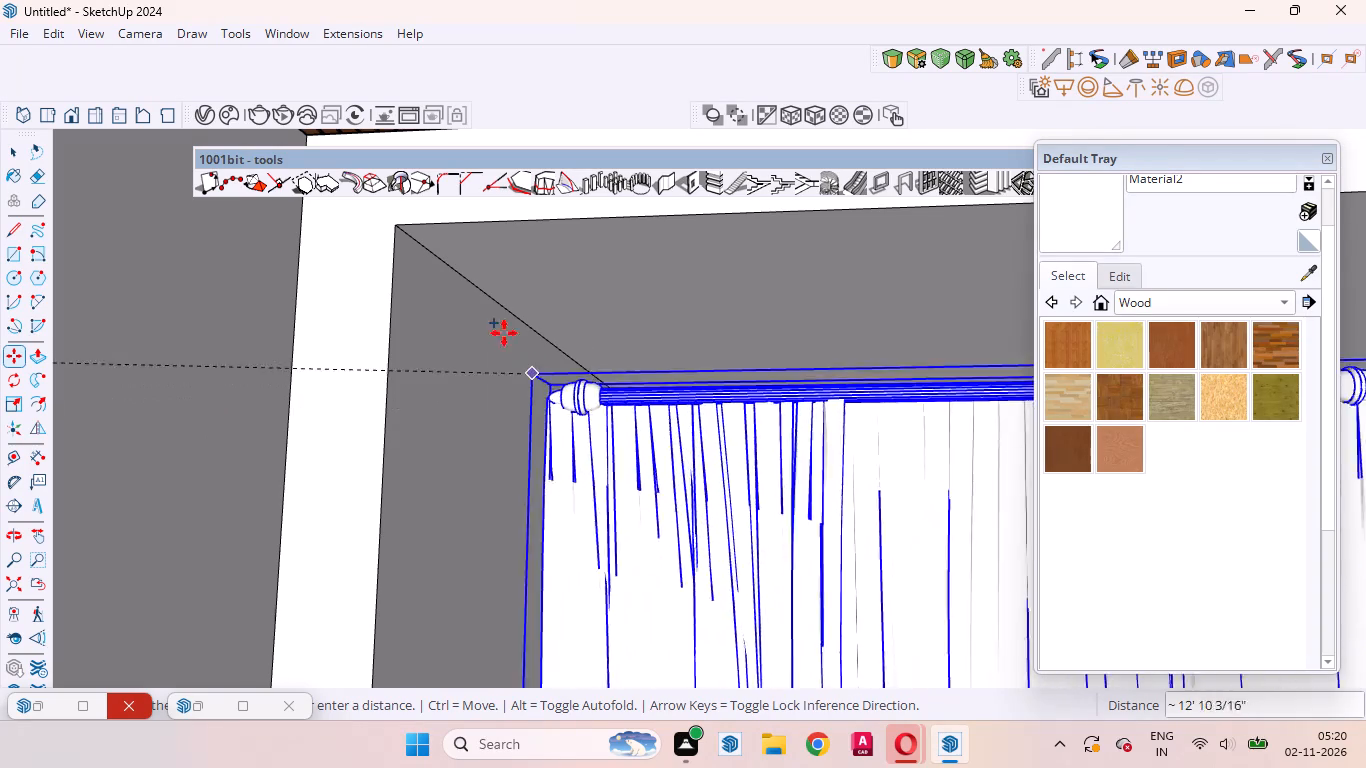
click(473, 276)
Scale the copied balcony curtain uniformly about its opposite top corner to about 1.20, enlarging it towards the floor.
middle_drag(500, 355, 312, 299)
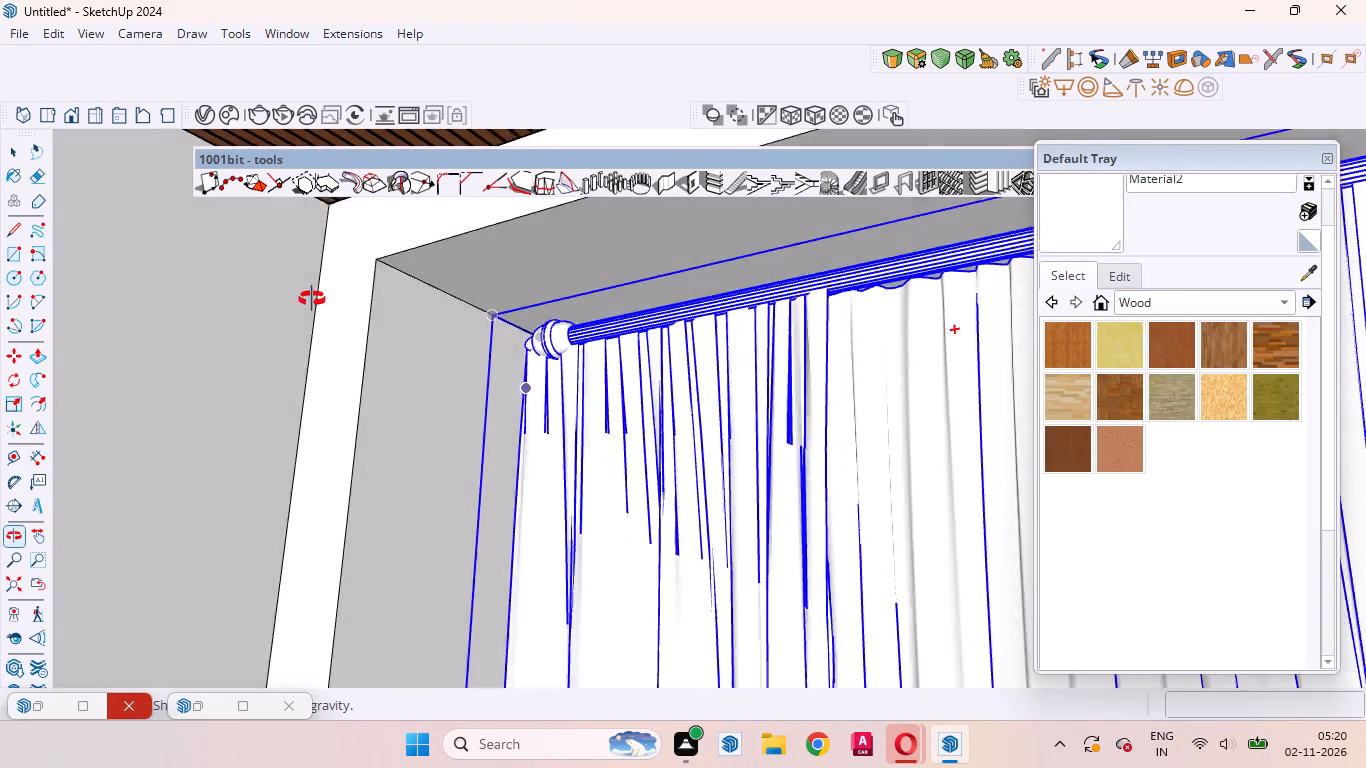
middle_drag(312, 299, 473, 413)
scroll(487, 414, down, 18)
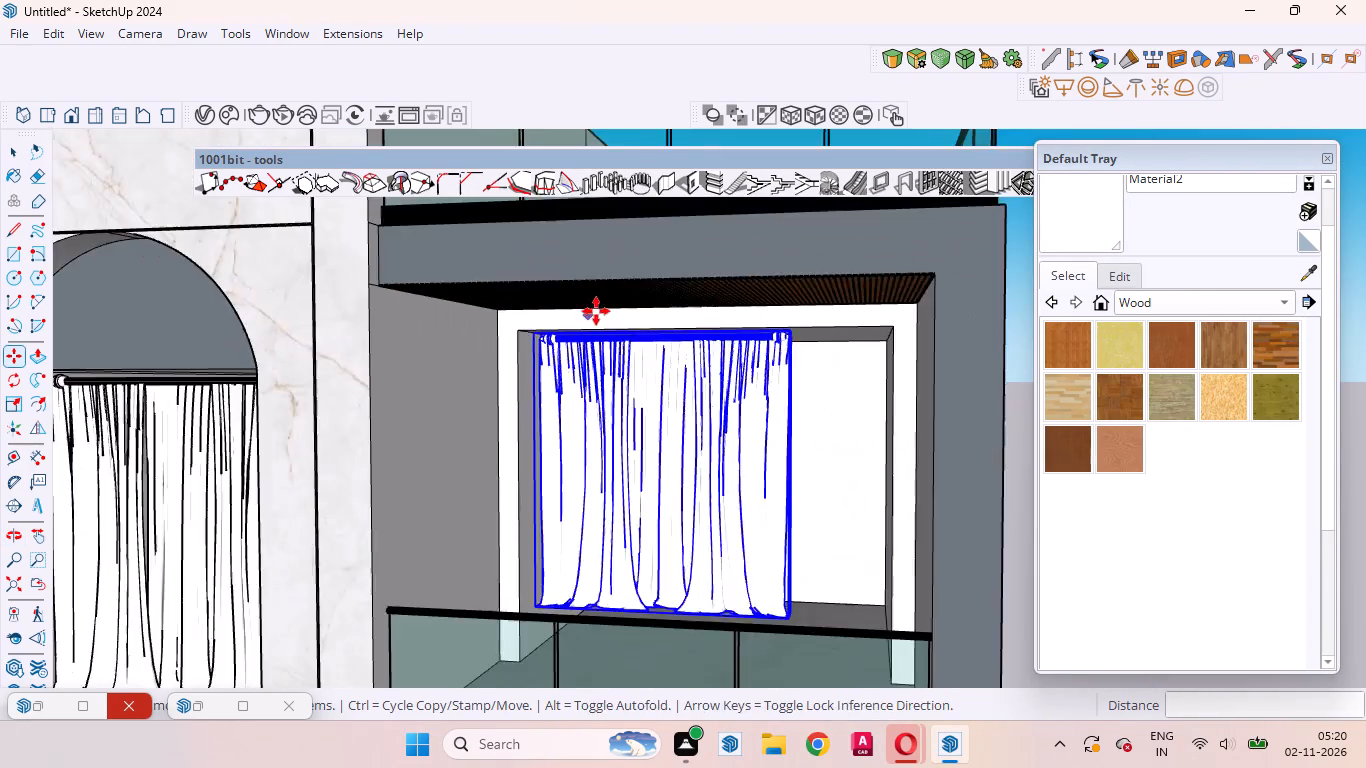
scroll(596, 311, down, 4)
click(10, 396)
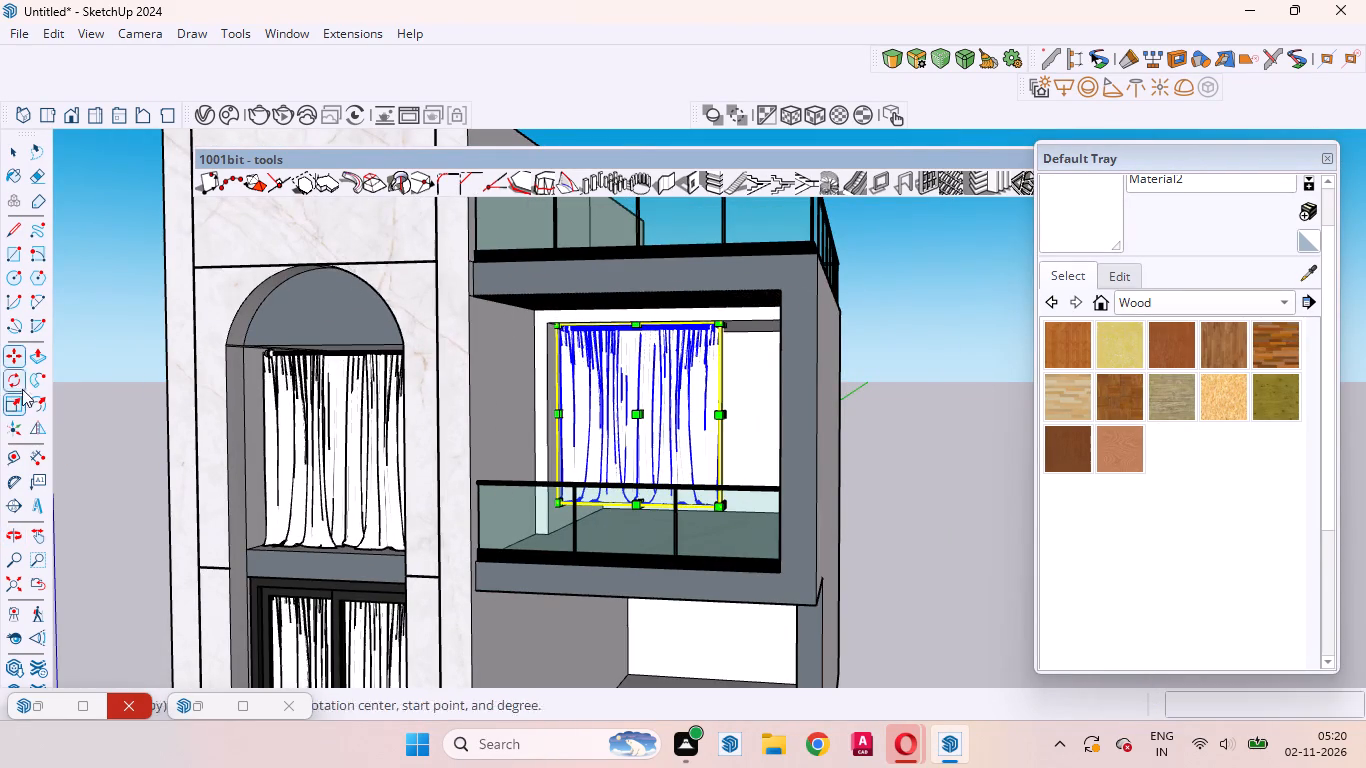
scroll(726, 413, up, 5)
middle_drag(730, 434, 818, 521)
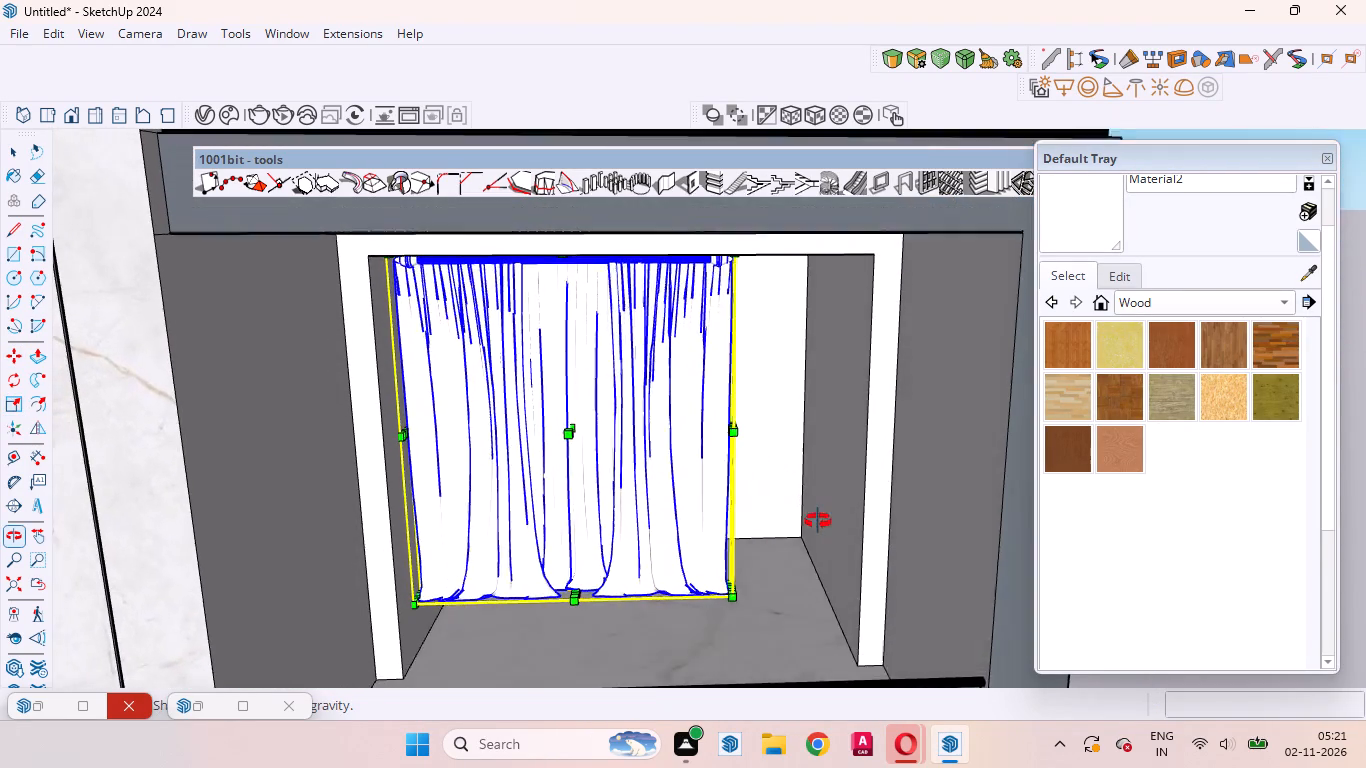
middle_drag(818, 521, 818, 524)
scroll(741, 438, up, 4)
scroll(672, 448, down, 5)
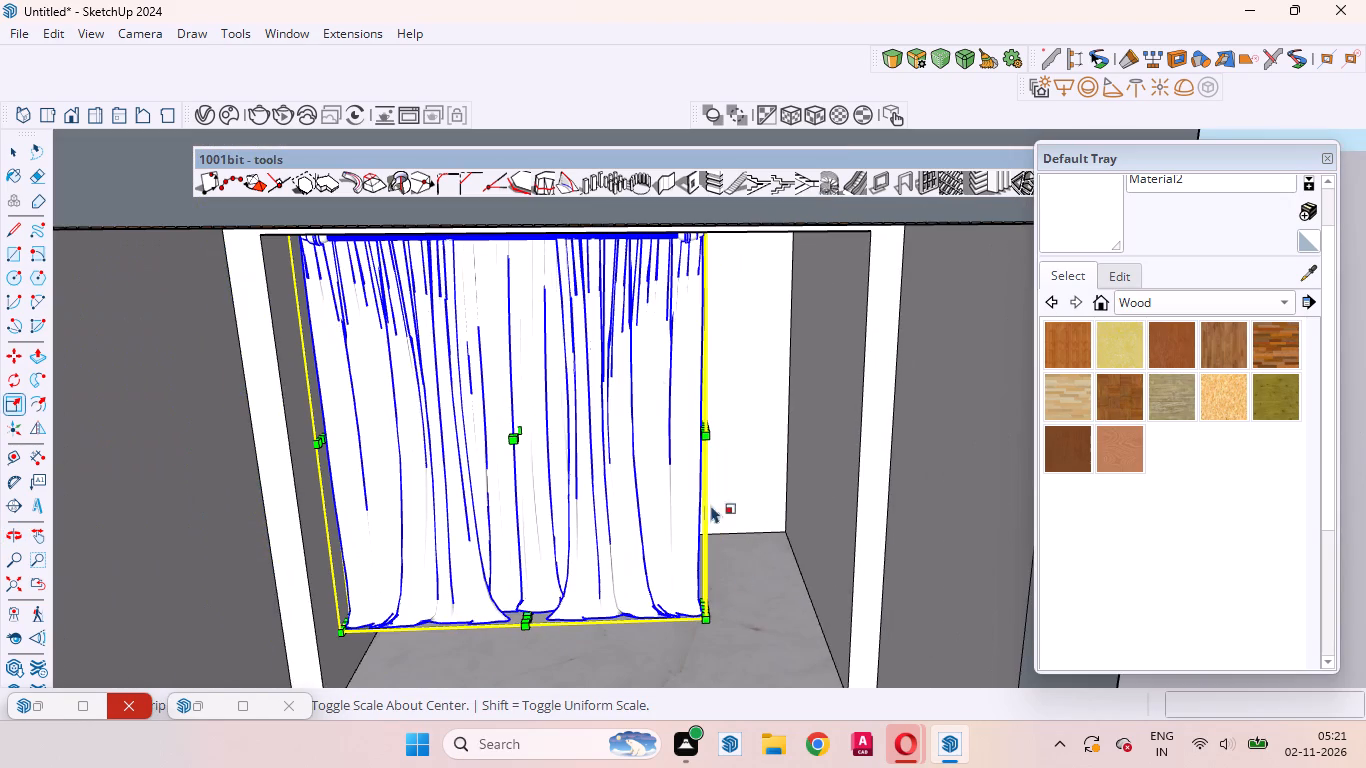
click(710, 614)
scroll(727, 619, down, 4)
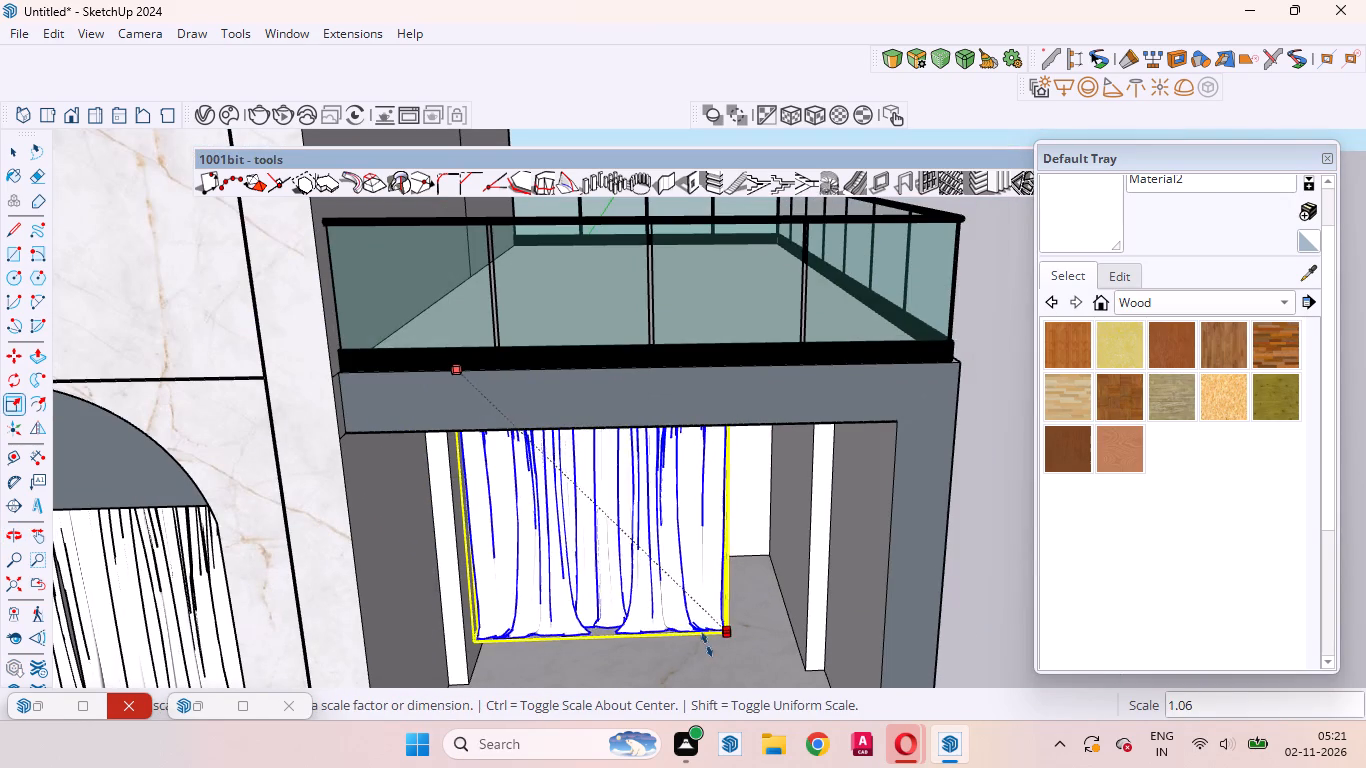
scroll(696, 619, down, 4)
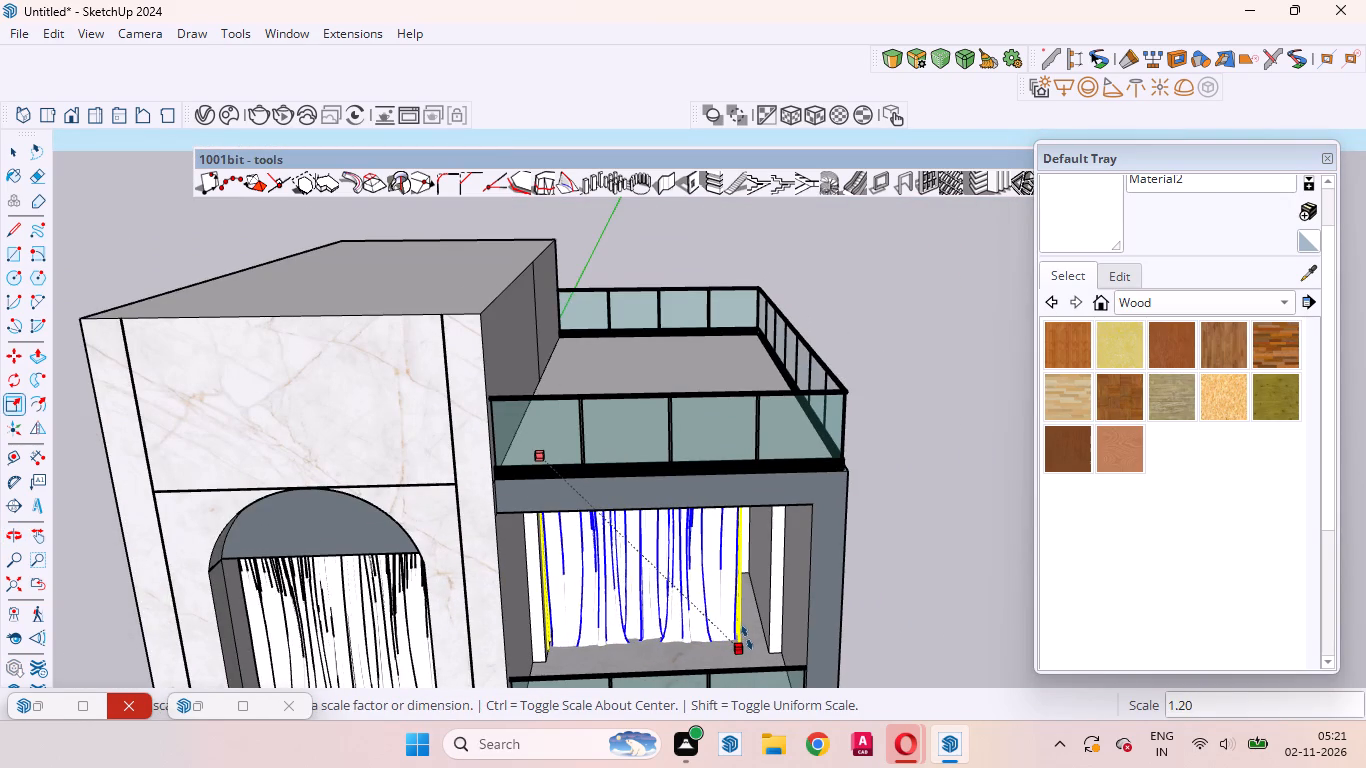
click(744, 623)
Scale the balcony curtain's height to about 1.02 so its bottom edge reaches the balcony floor.
scroll(672, 642, up, 11)
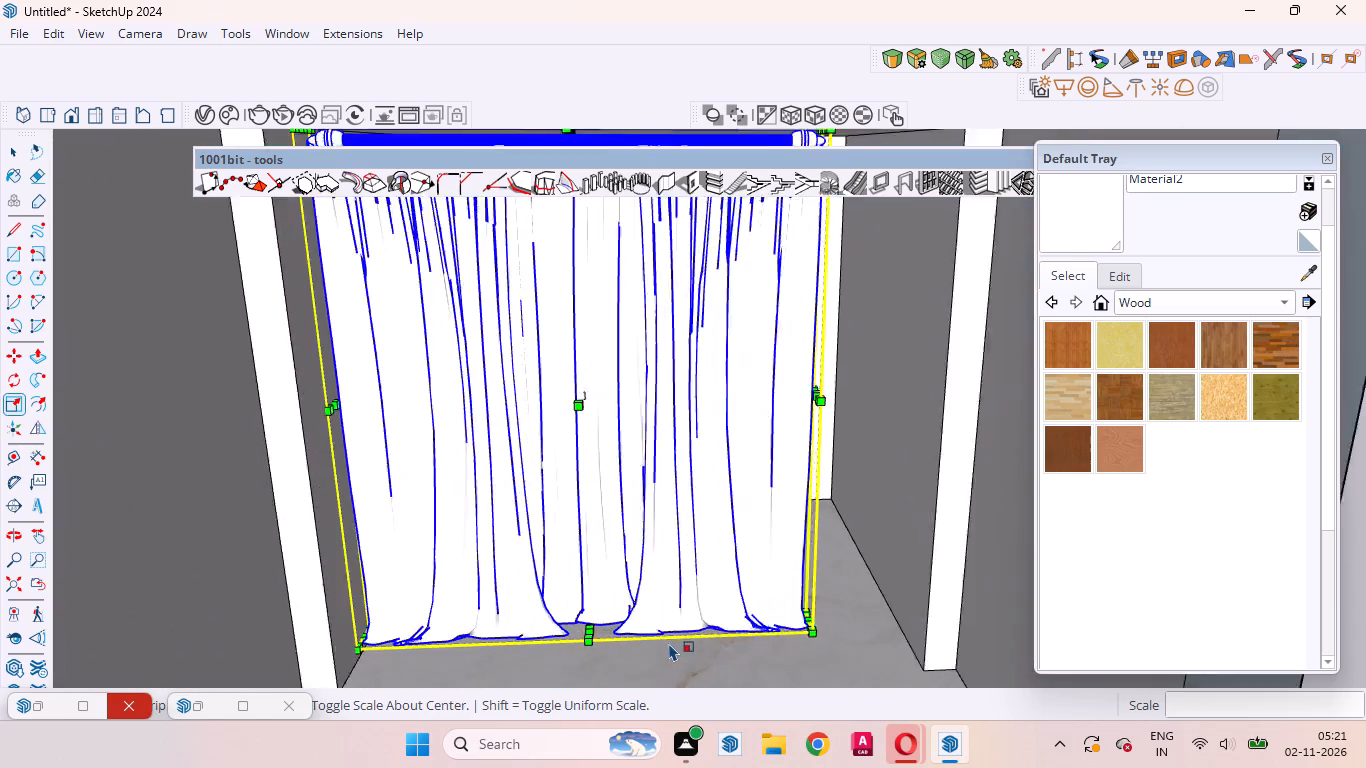
middle_drag(652, 659, 615, 619)
scroll(586, 644, up, 11)
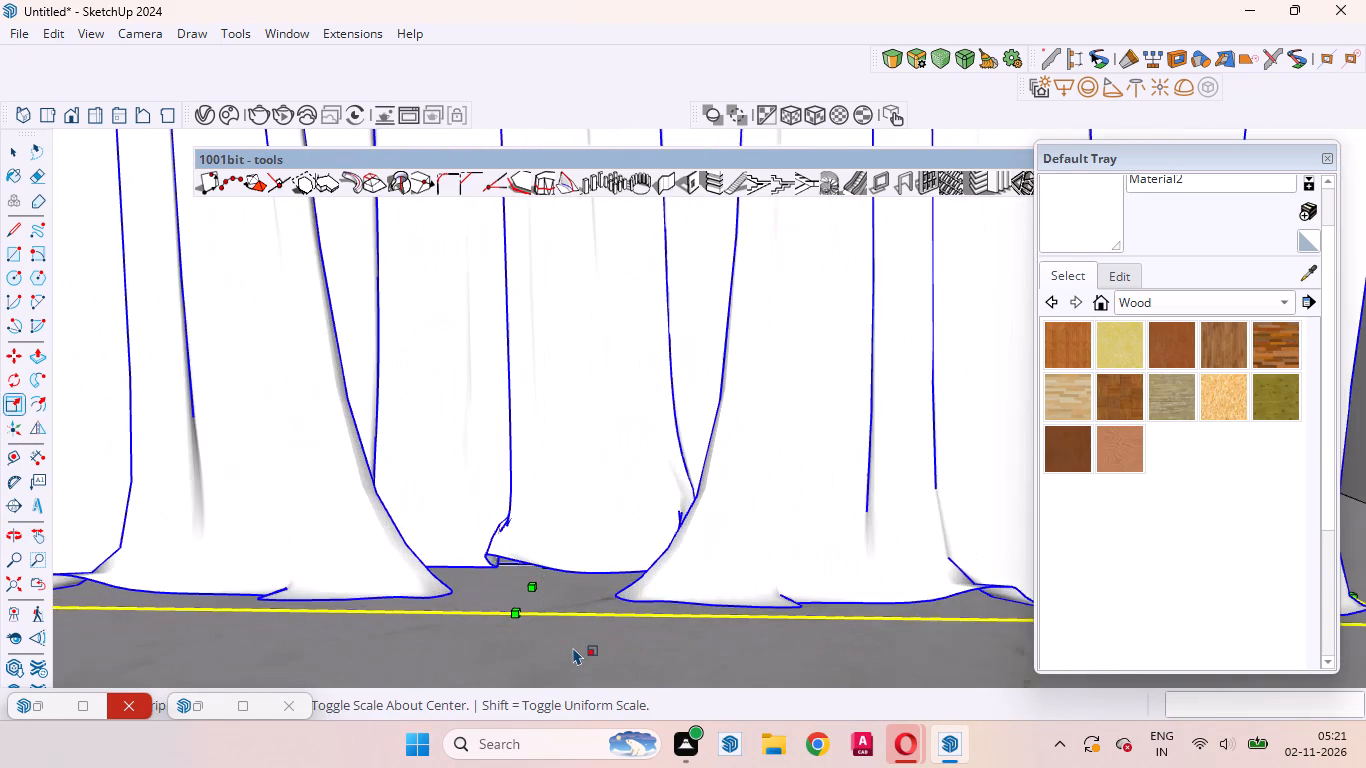
middle_drag(555, 659, 572, 545)
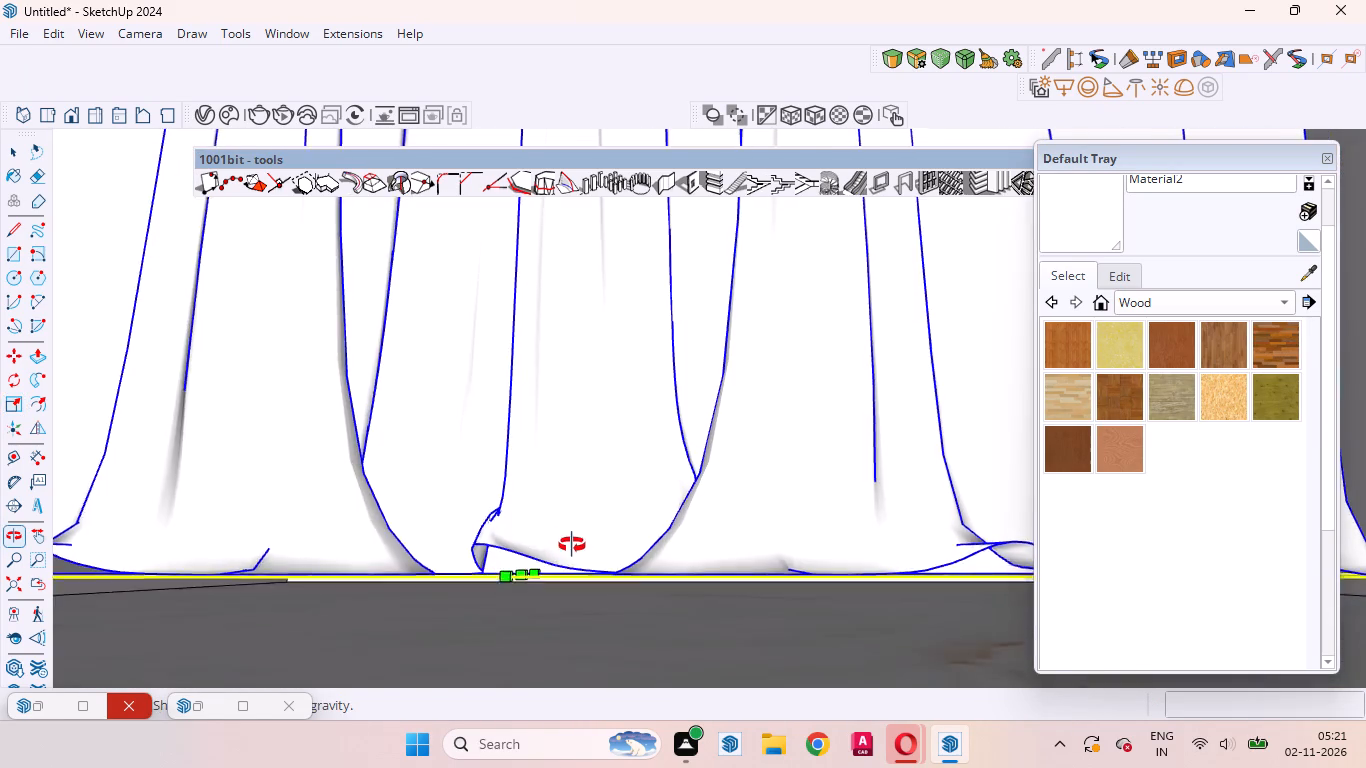
middle_drag(572, 545, 573, 548)
scroll(539, 566, up, 3)
scroll(523, 570, down, 1)
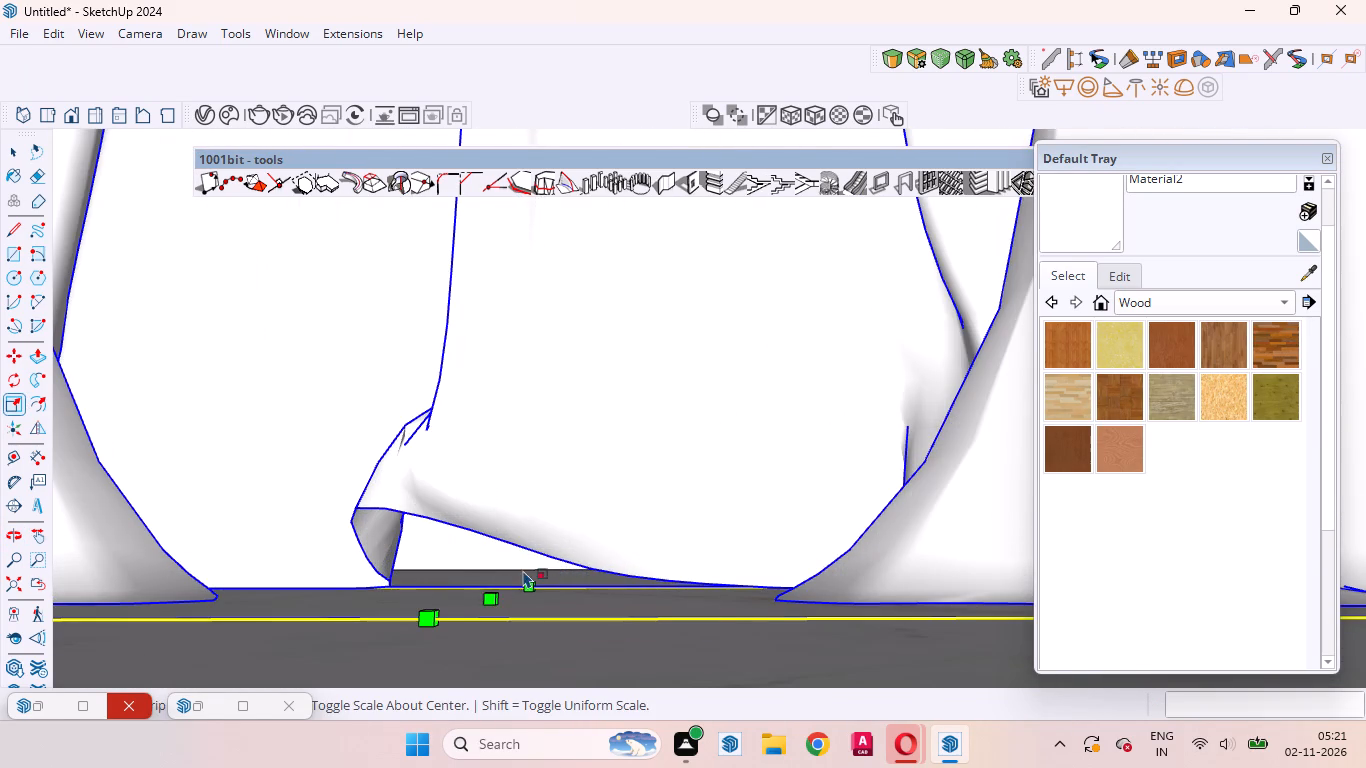
scroll(523, 570, down, 2)
click(520, 572)
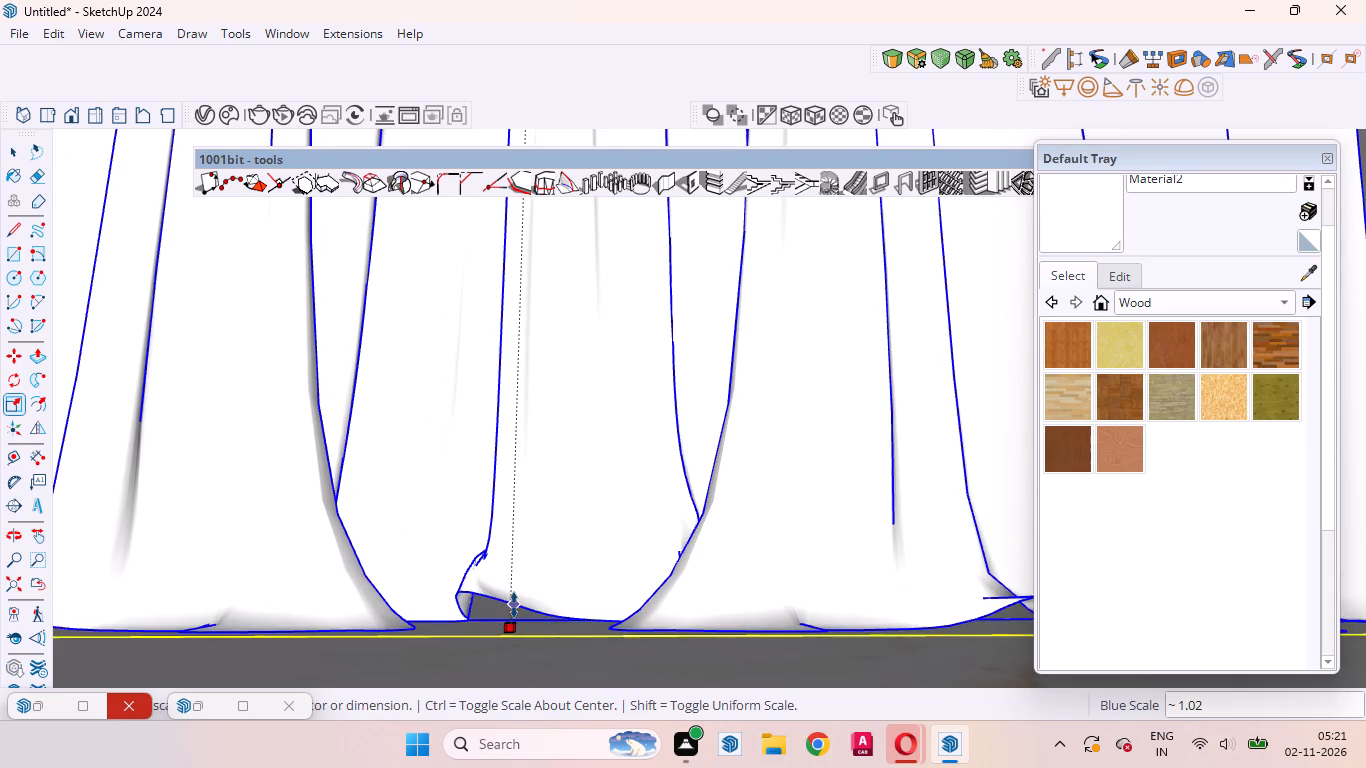
click(514, 605)
Scale the balcony curtain's width to about 1.22 so it spans the full balcony opening.
scroll(604, 552, down, 10)
middle_drag(586, 575, 588, 705)
scroll(628, 579, down, 20)
scroll(628, 579, down, 5)
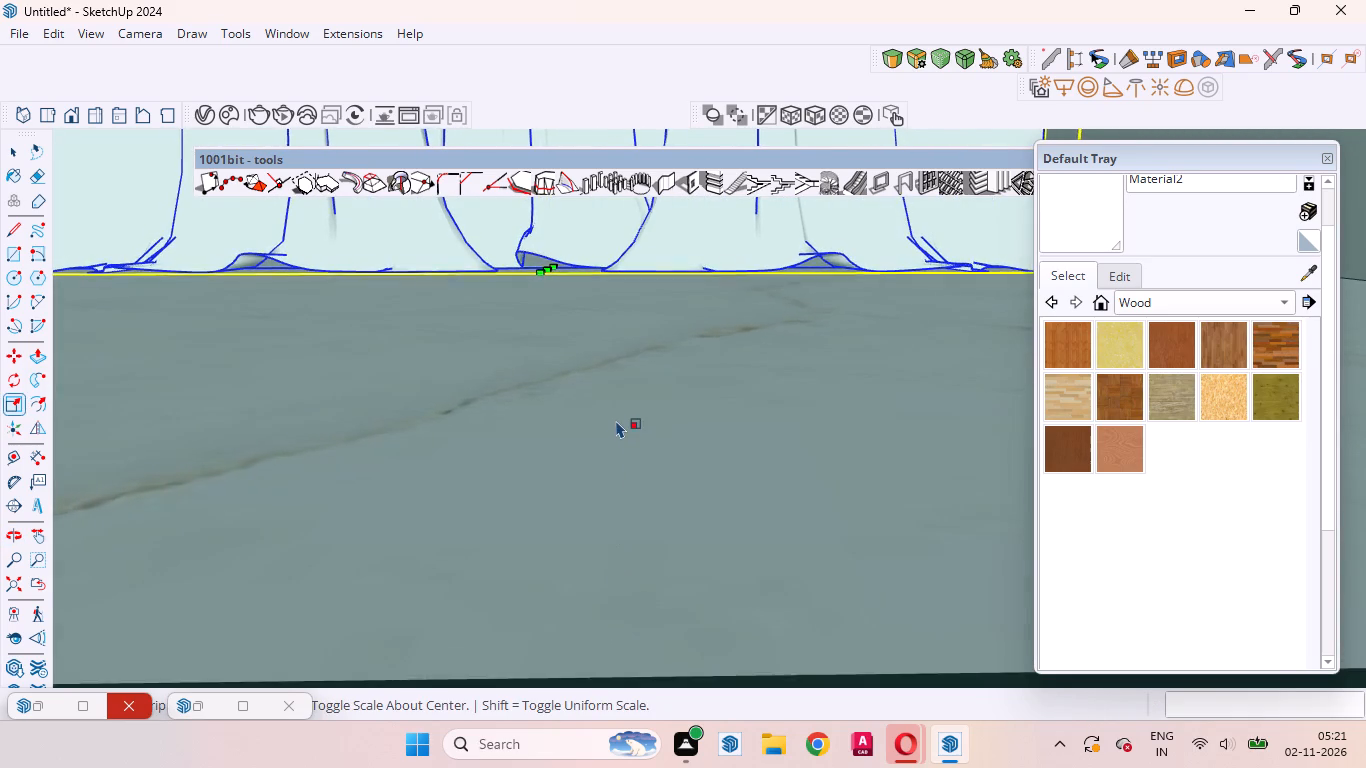
scroll(616, 420, down, 15)
scroll(625, 427, down, 20)
scroll(625, 427, down, 4)
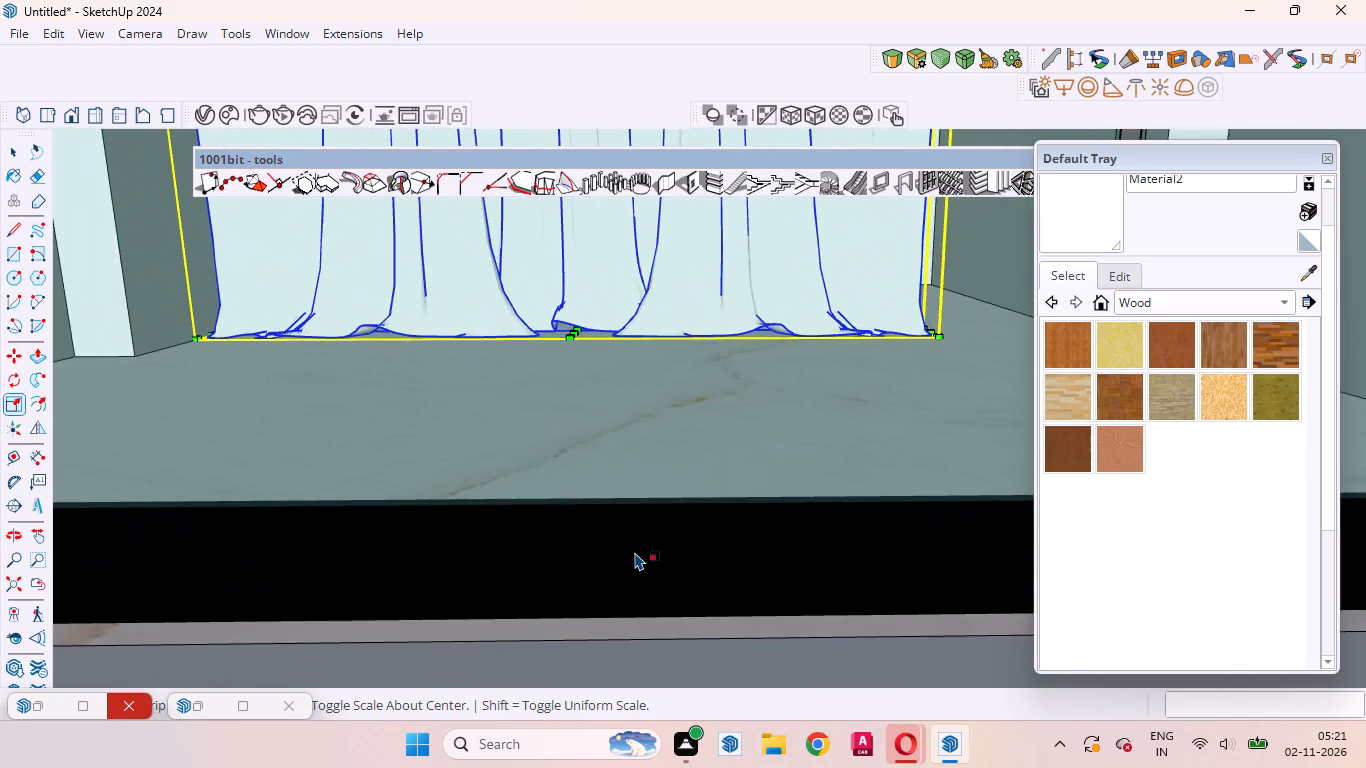
scroll(635, 552, down, 20)
scroll(635, 552, down, 5)
scroll(737, 302, up, 6)
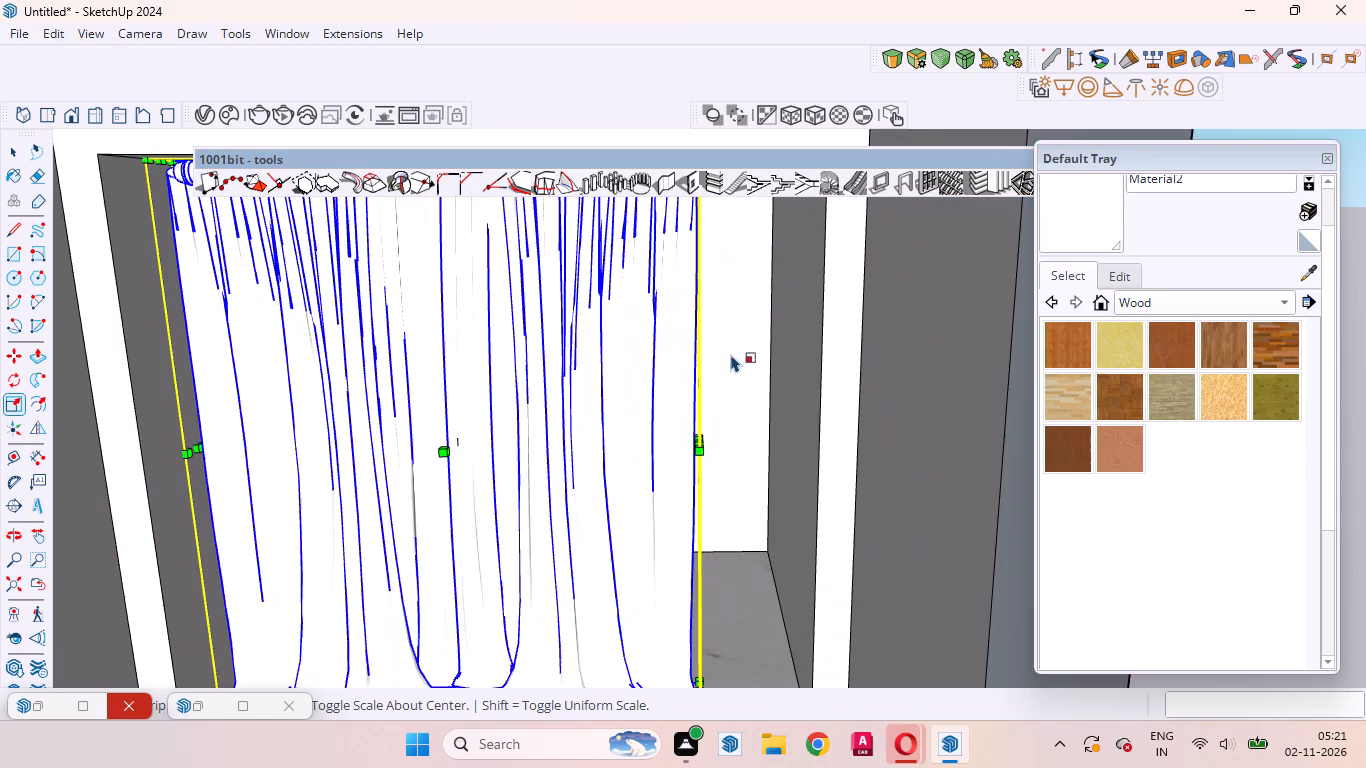
click(702, 437)
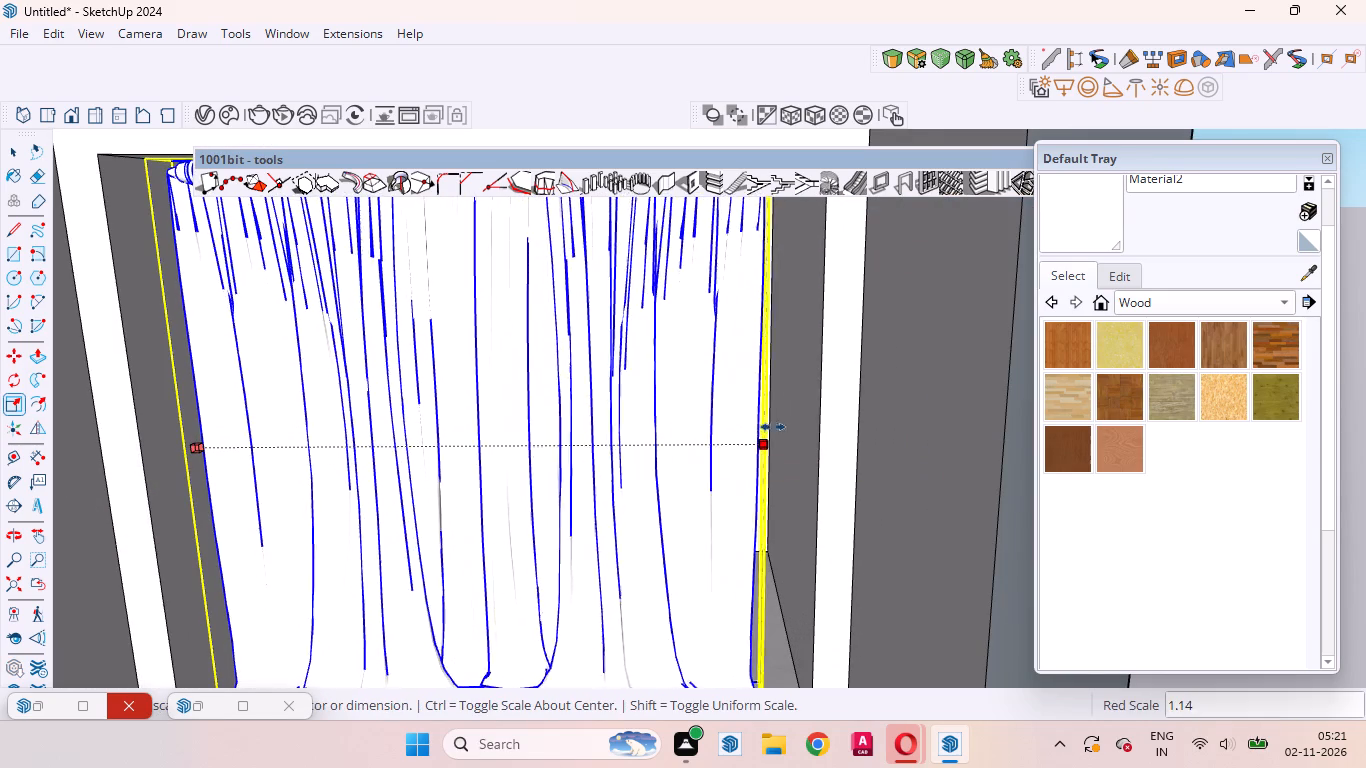
click(820, 426)
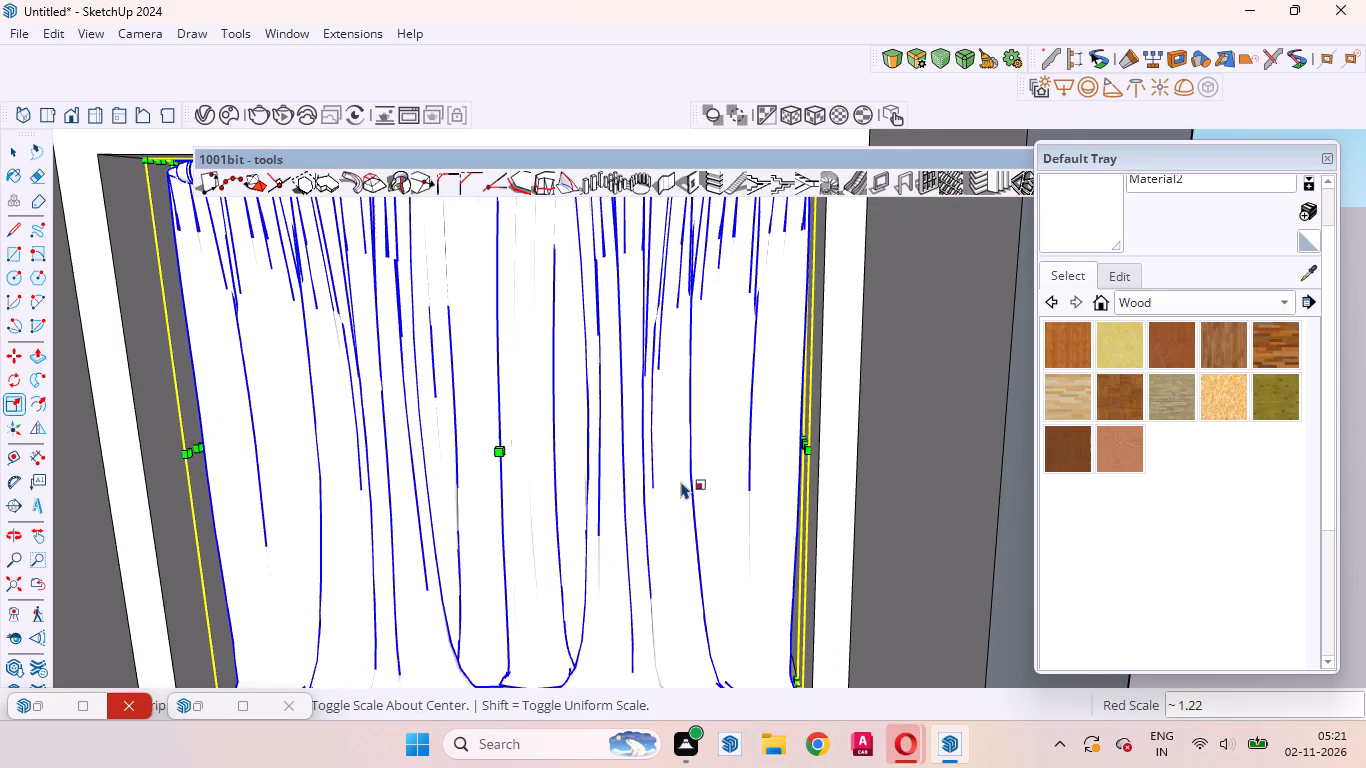
Unhide the last hidden objects to bring back the upper tower window frame and the glazed balcony door.
scroll(718, 493, down, 11)
middle_drag(571, 537, 536, 363)
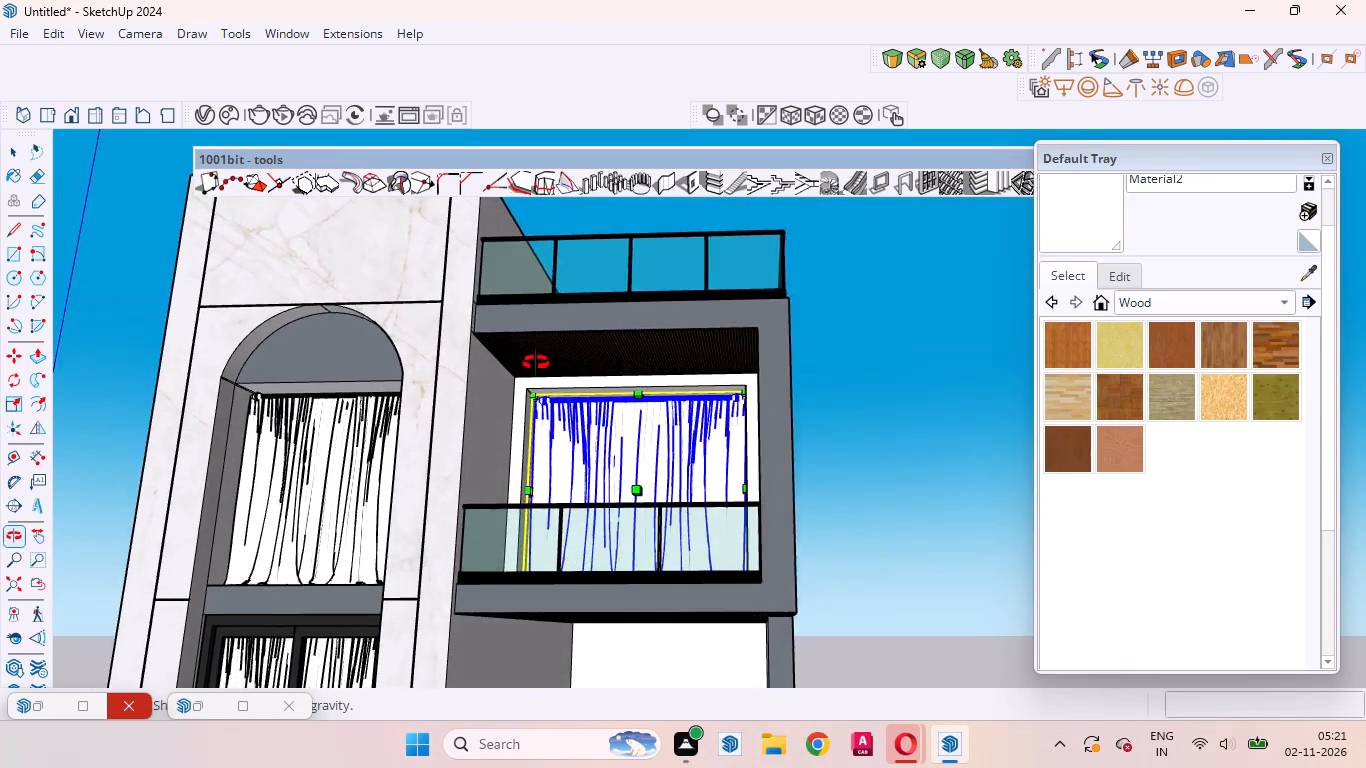
middle_drag(536, 363, 476, 344)
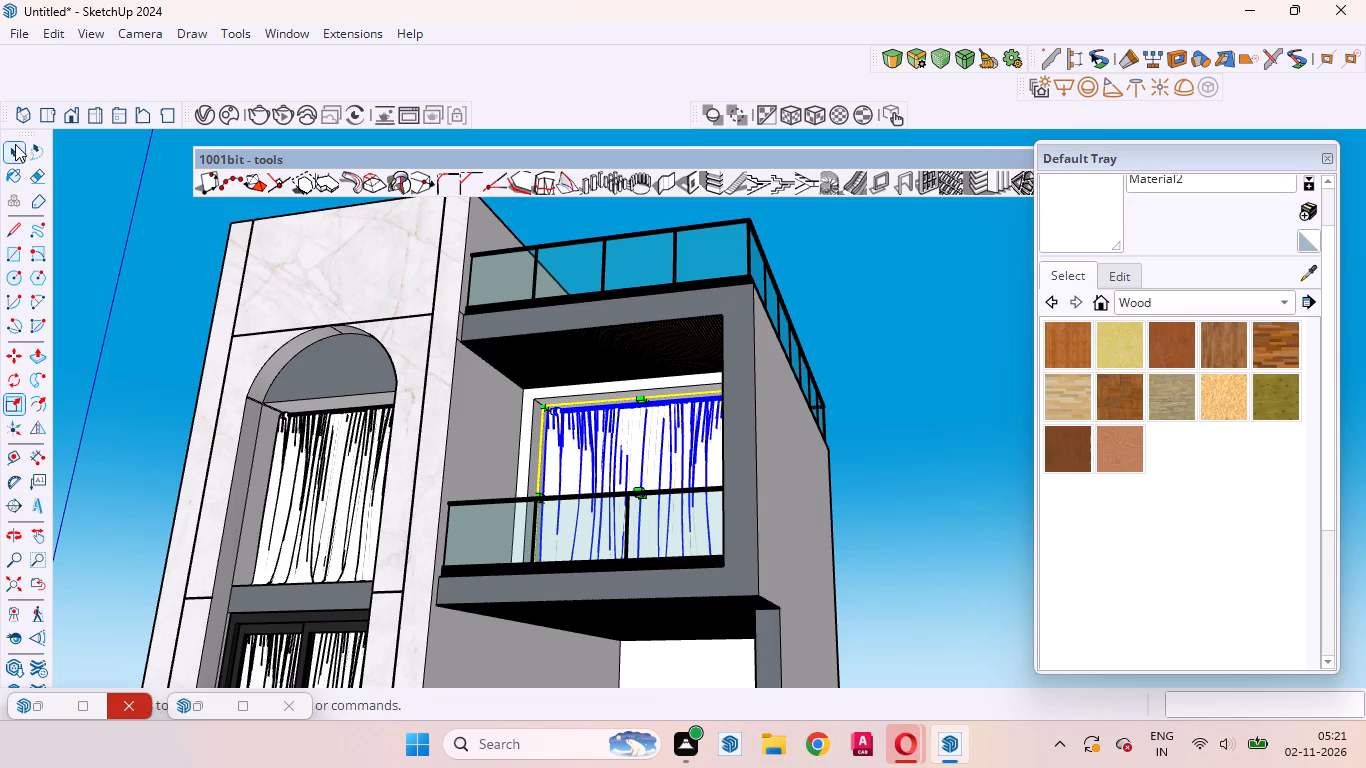
click(12, 140)
click(58, 24)
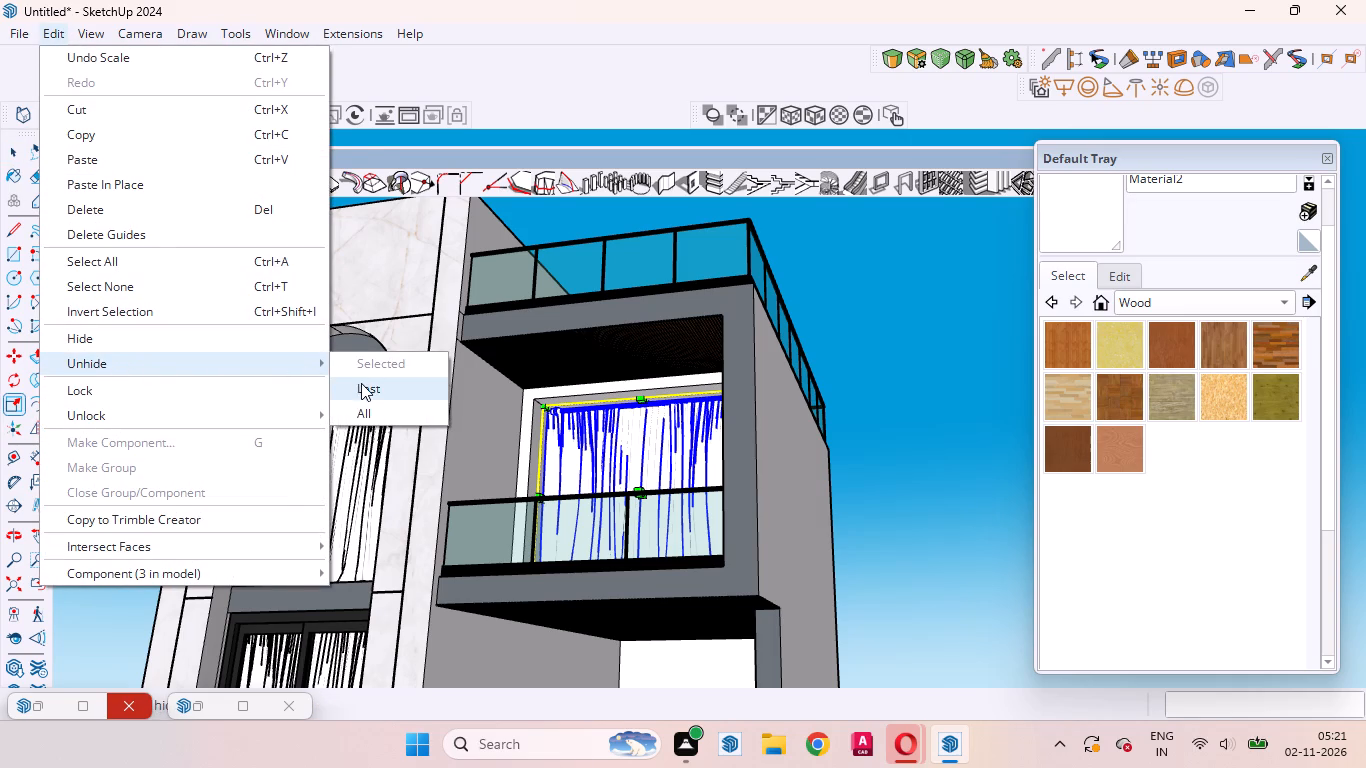
click(361, 383)
Deselect the balcony curtain and examine how it sits behind the glazed door and within the overall facade.
scroll(655, 389, up, 12)
scroll(549, 459, up, 5)
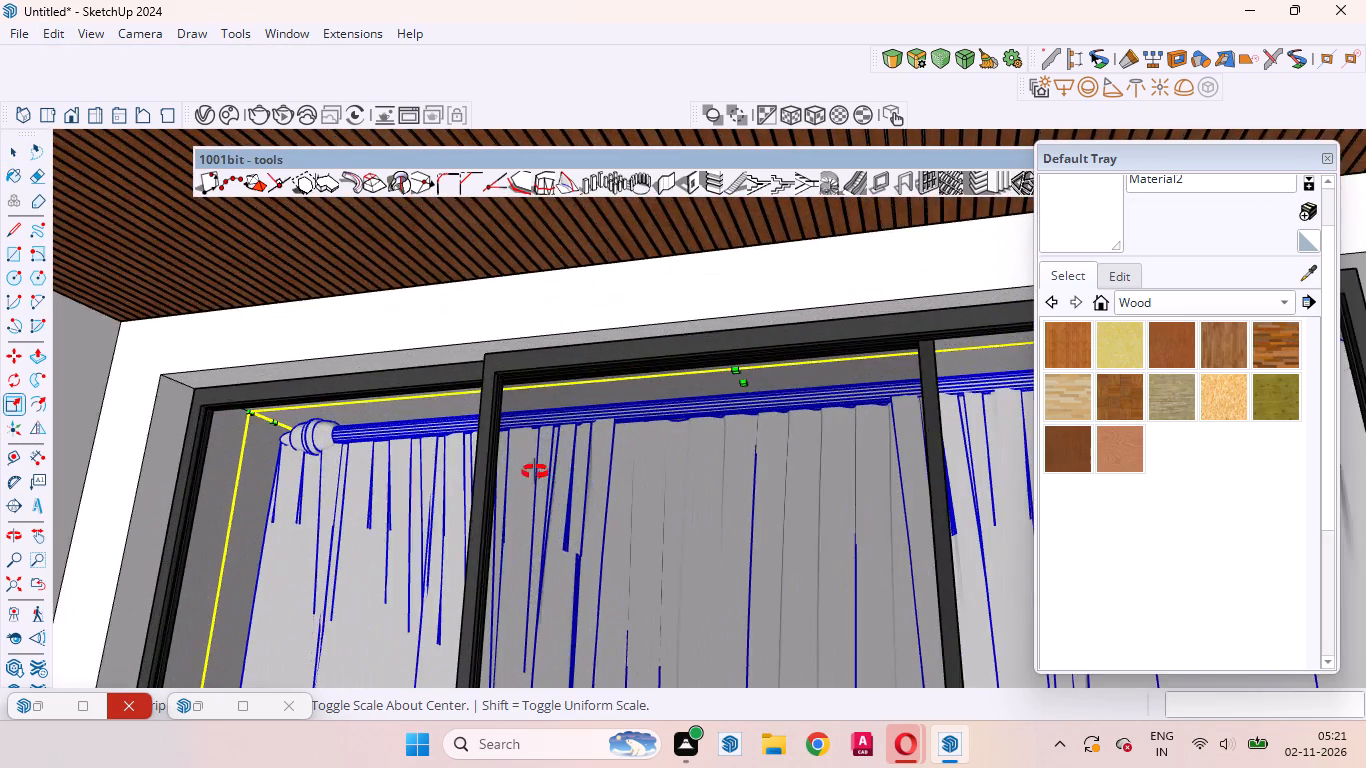
middle_drag(536, 471, 690, 639)
scroll(685, 624, up, 1)
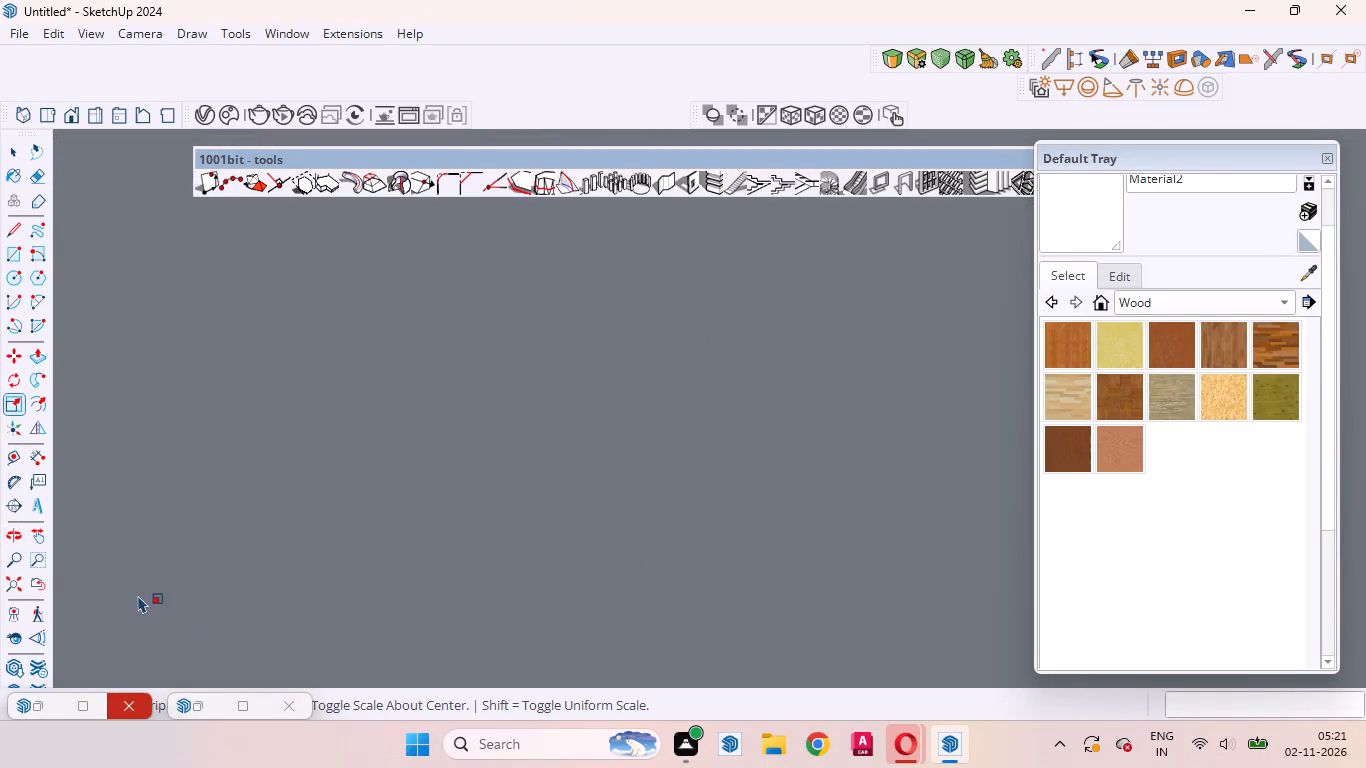
click(69, 118)
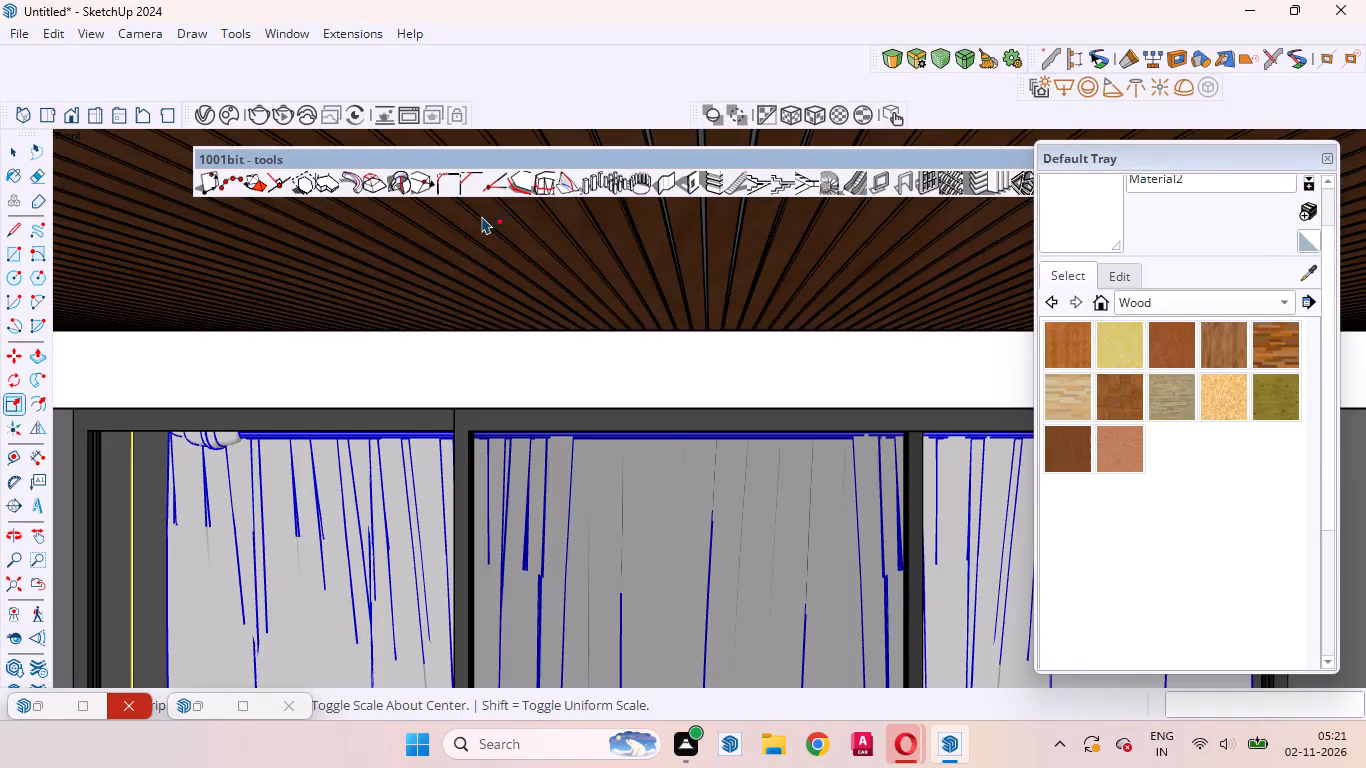
scroll(537, 289, down, 18)
middle_drag(668, 509, 443, 480)
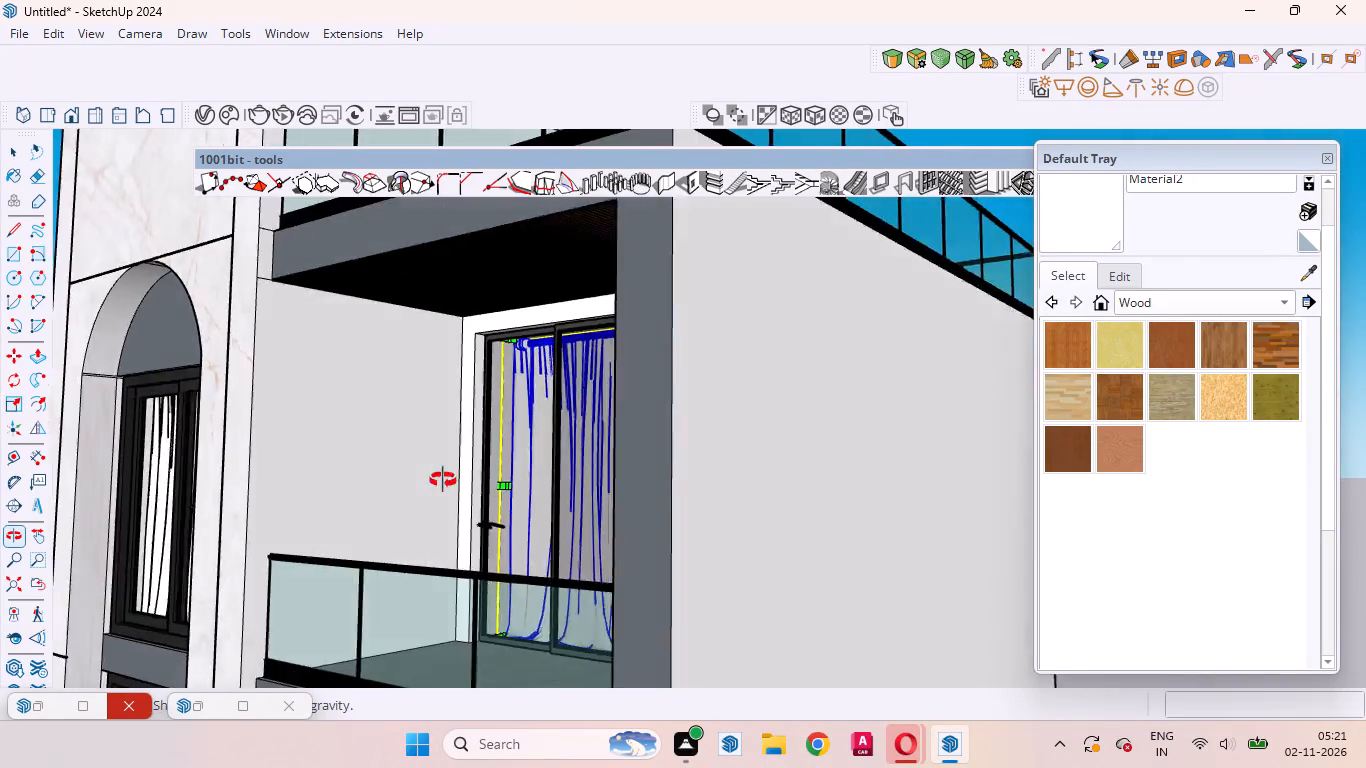
middle_drag(443, 480, 430, 514)
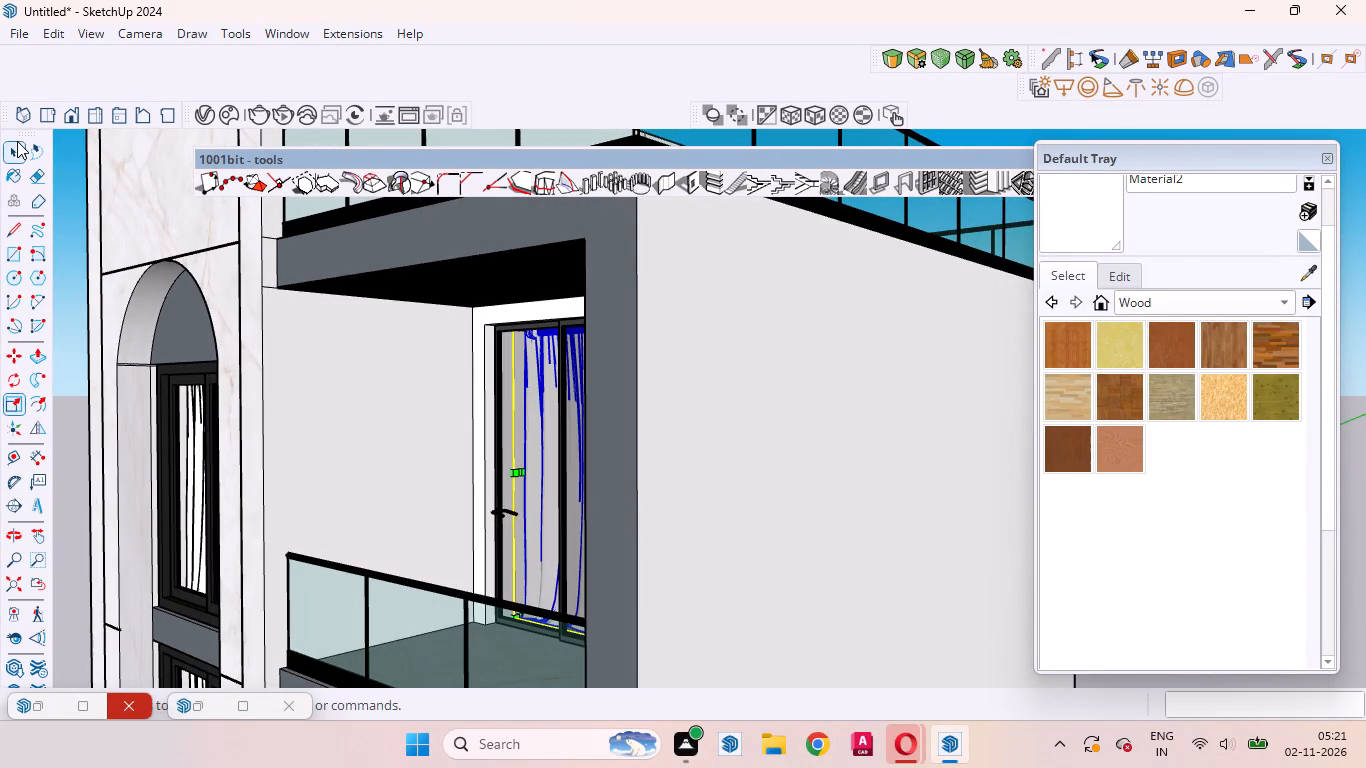
click(17, 142)
click(78, 278)
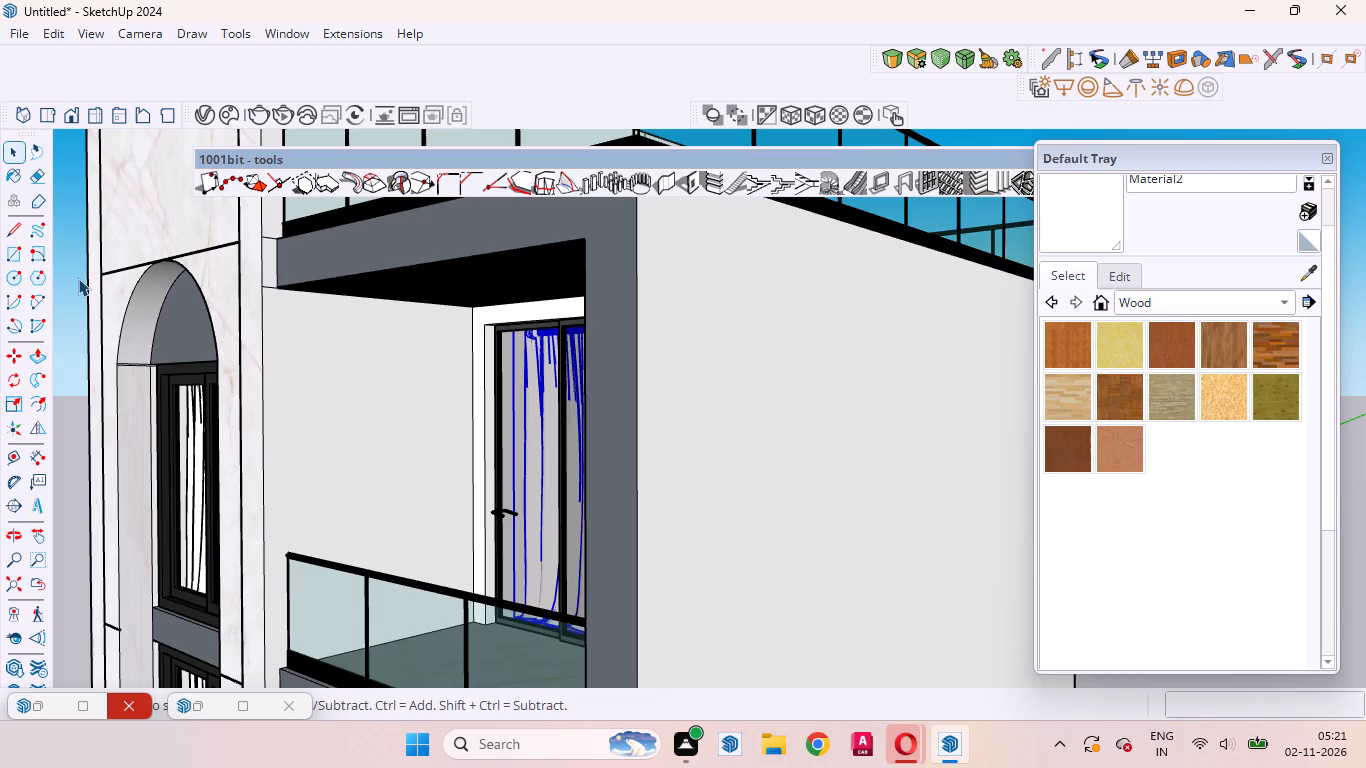
scroll(406, 356, up, 6)
middle_drag(757, 471, 923, 347)
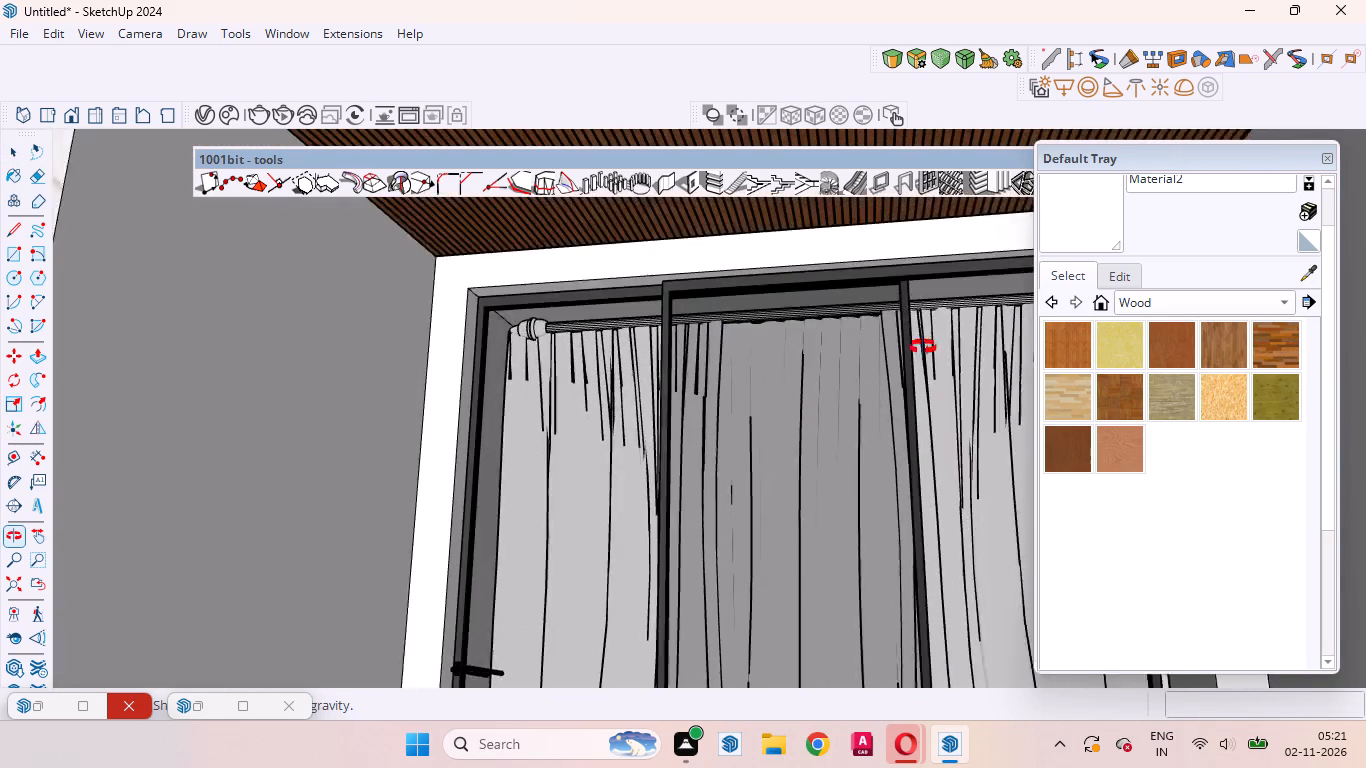
middle_drag(923, 347, 881, 480)
scroll(877, 477, up, 1)
scroll(858, 476, down, 8)
scroll(790, 446, up, 1)
scroll(790, 446, down, 2)
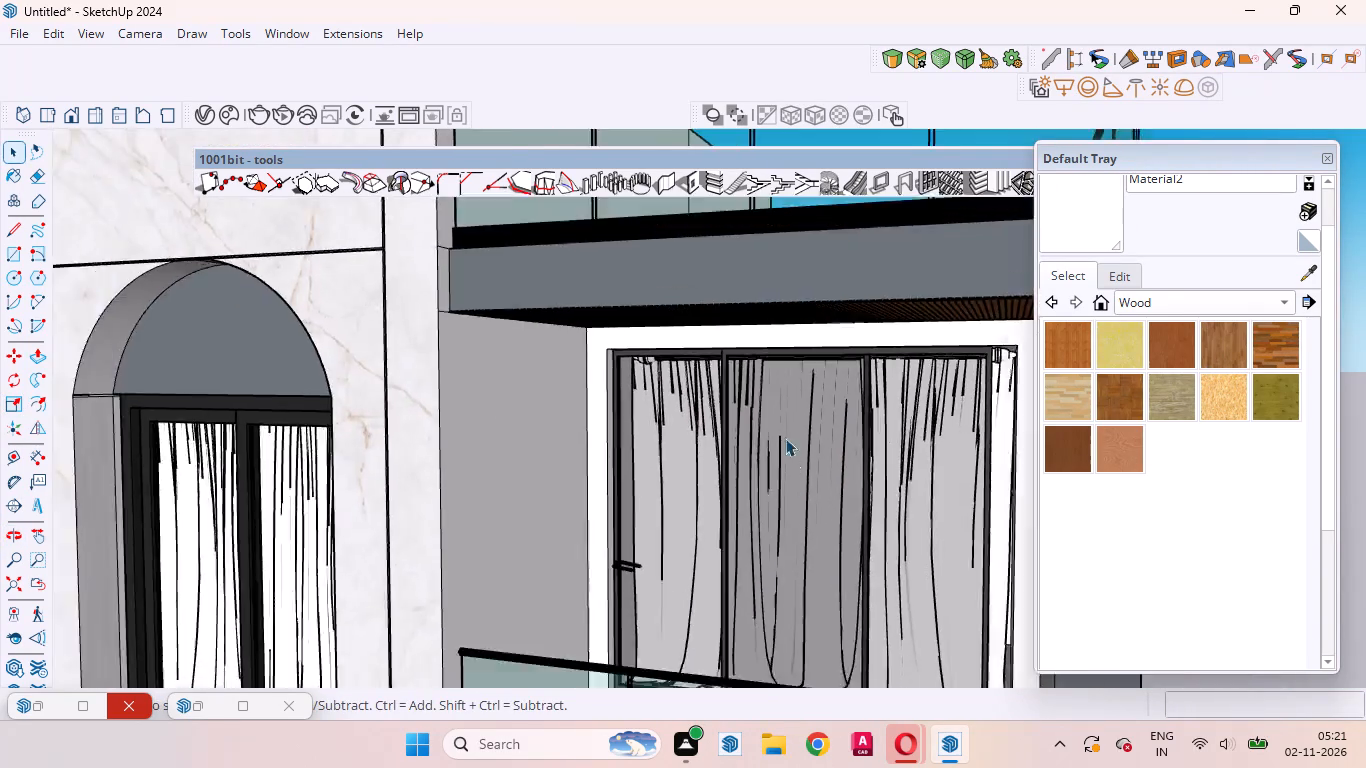
scroll(785, 438, down, 6)
middle_drag(759, 514, 913, 578)
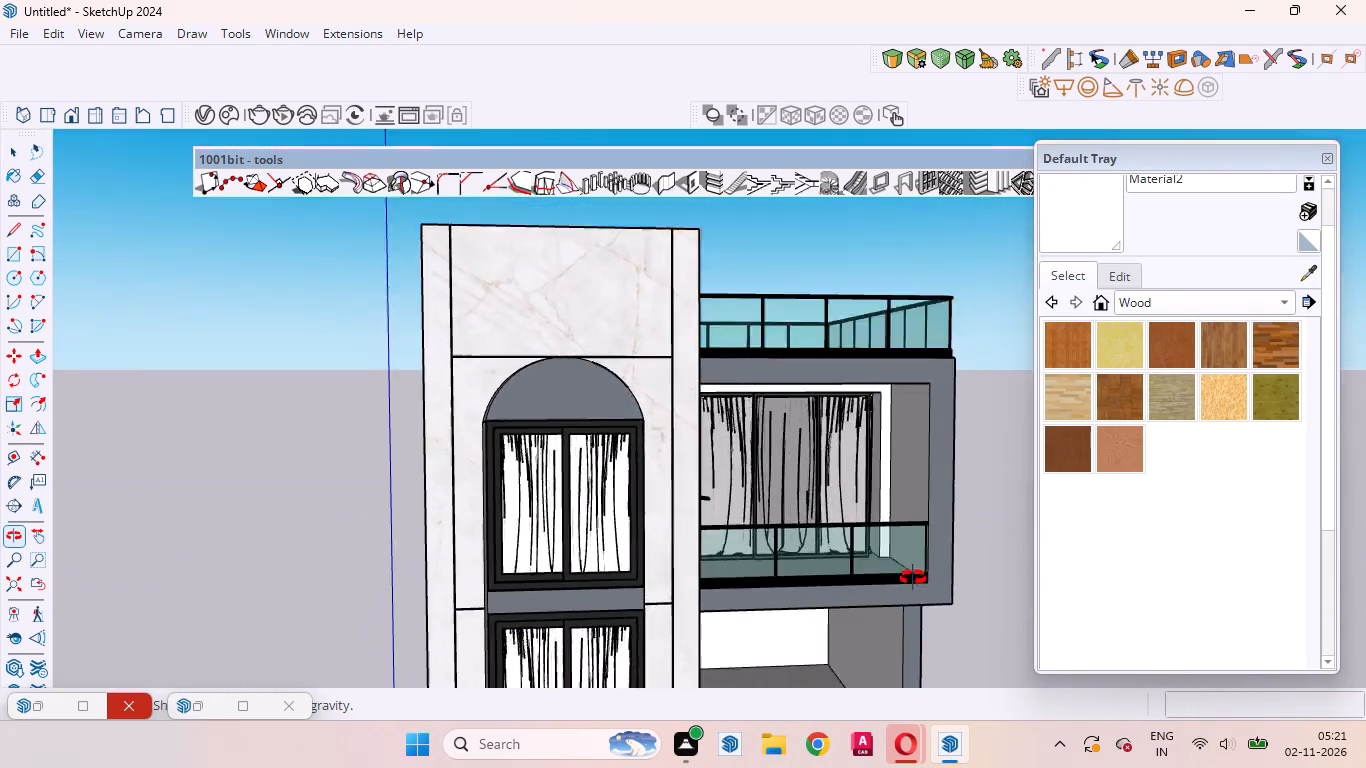
Hide the glazed balcony door to expose the curtain behind it.
middle_drag(913, 578, 827, 685)
scroll(765, 480, up, 17)
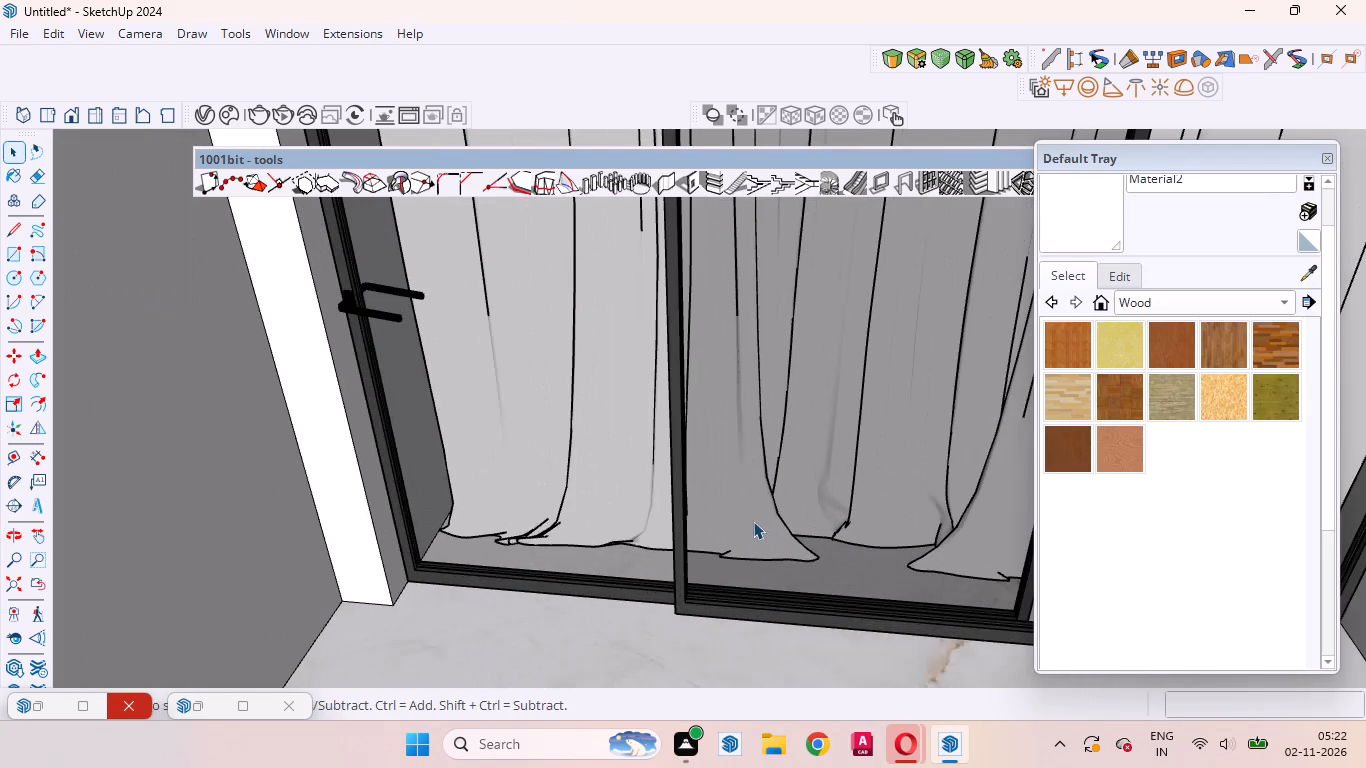
click(753, 521)
right_click(753, 521)
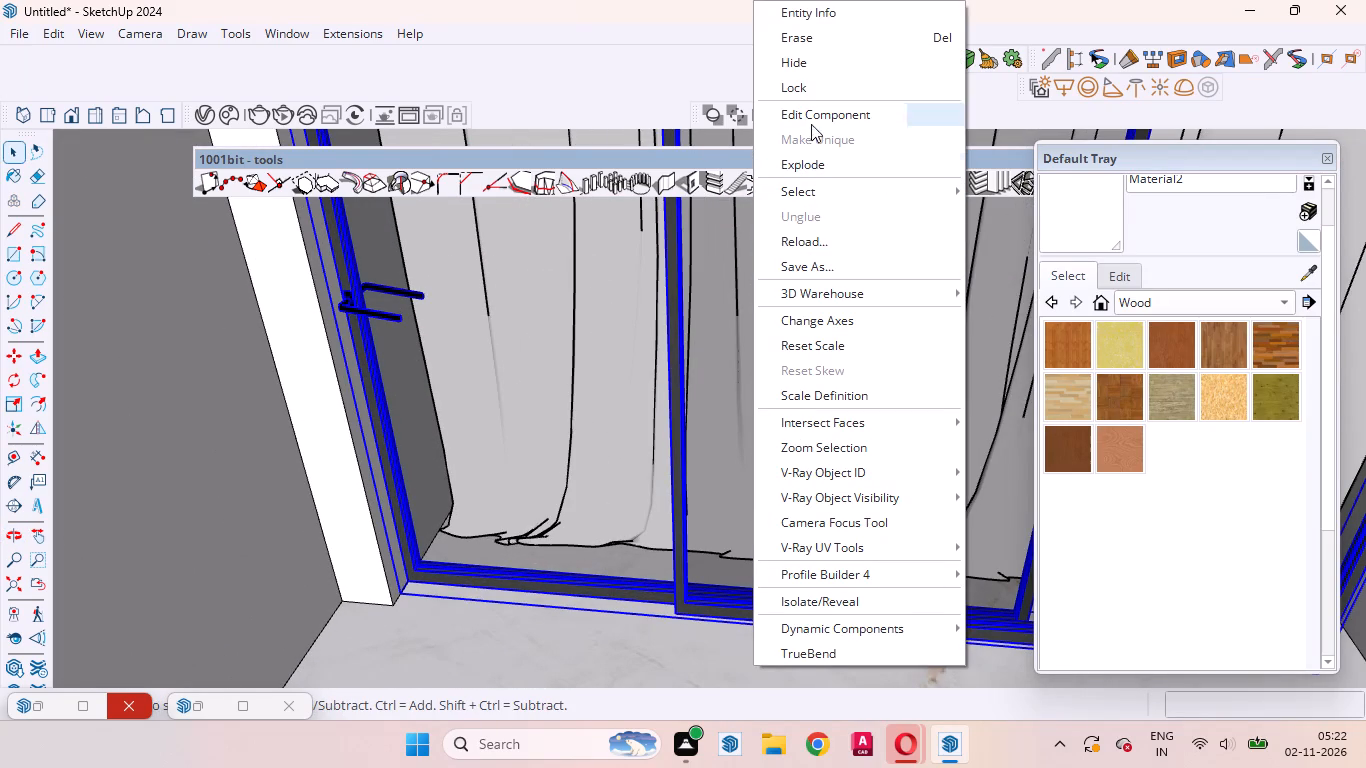
click(807, 69)
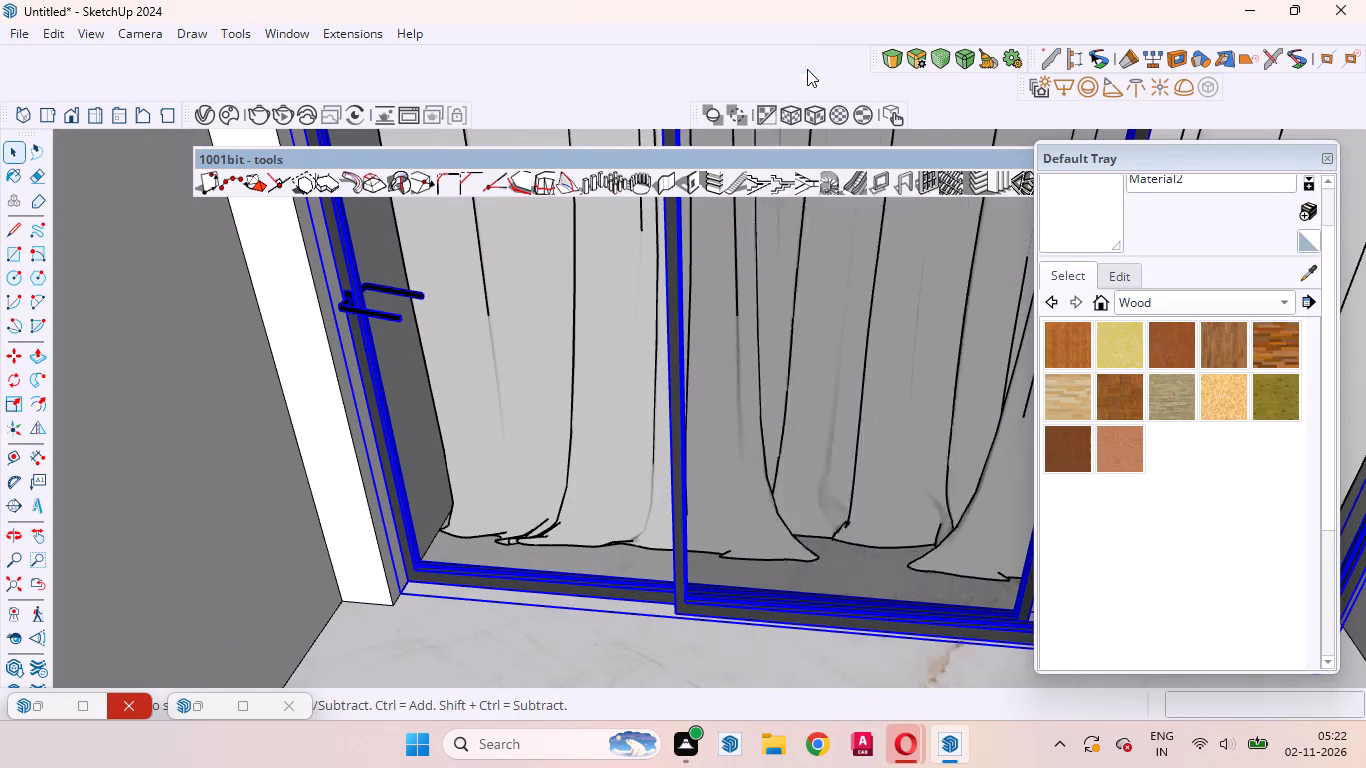
Move the balcony curtain 3" forward along the side wall, from its bottom corner toward the front of the balcony.
click(674, 463)
middle_drag(540, 488, 402, 533)
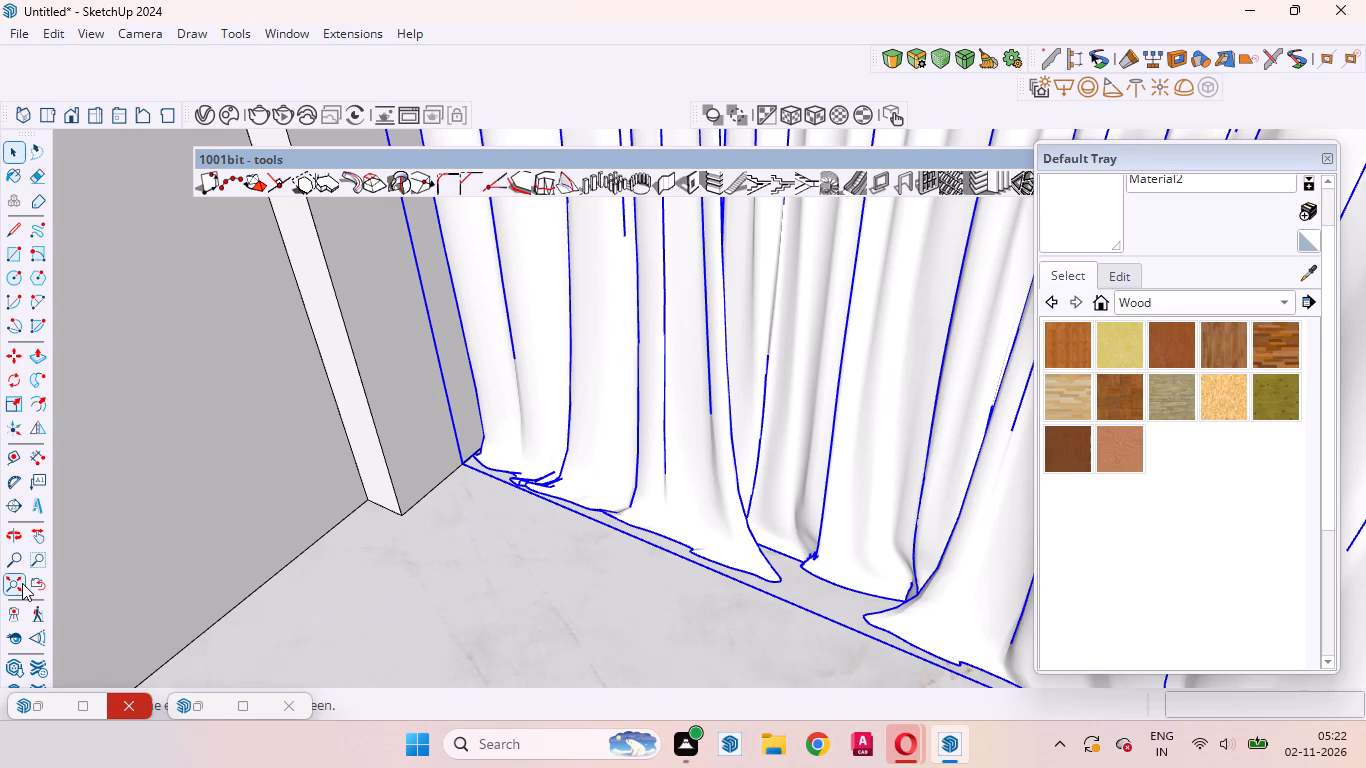
click(20, 582)
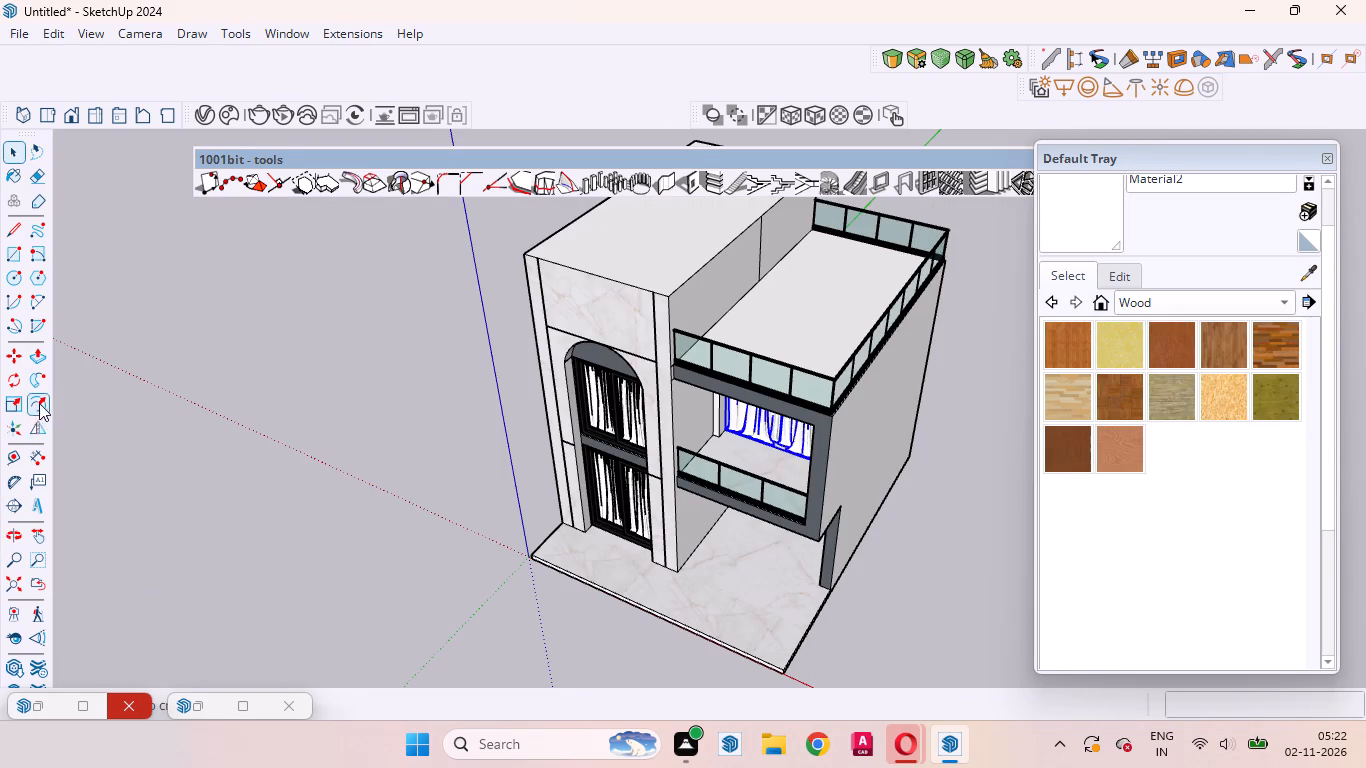
click(15, 344)
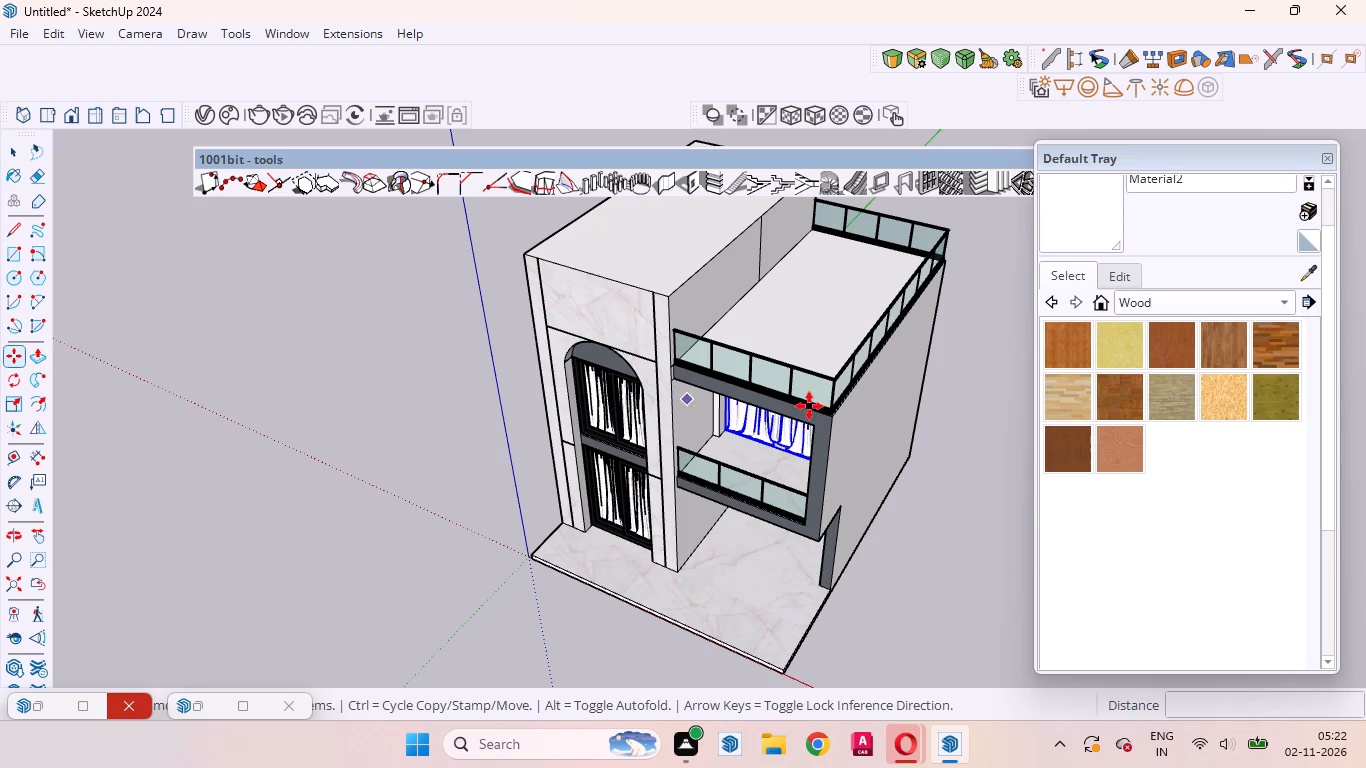
scroll(774, 495, up, 20)
scroll(774, 495, up, 7)
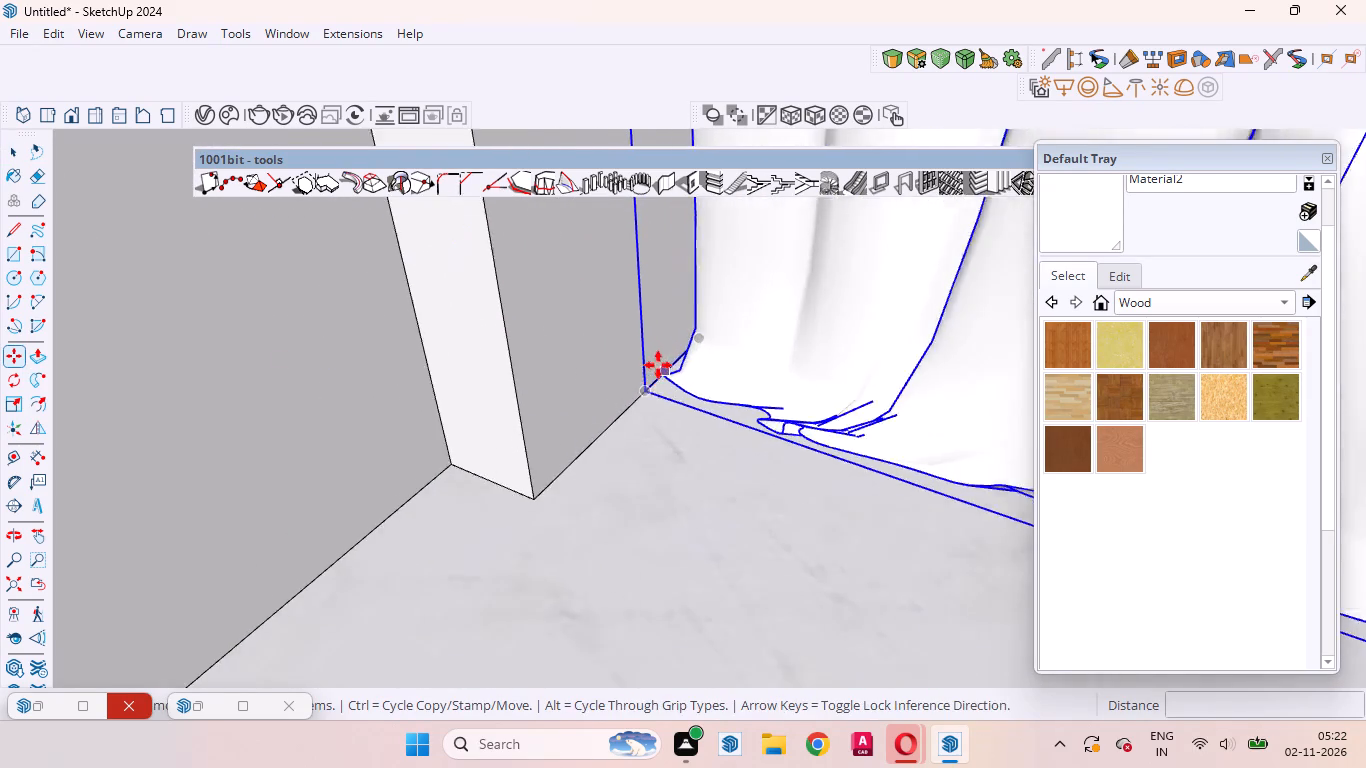
scroll(658, 365, up, 5)
click(643, 387)
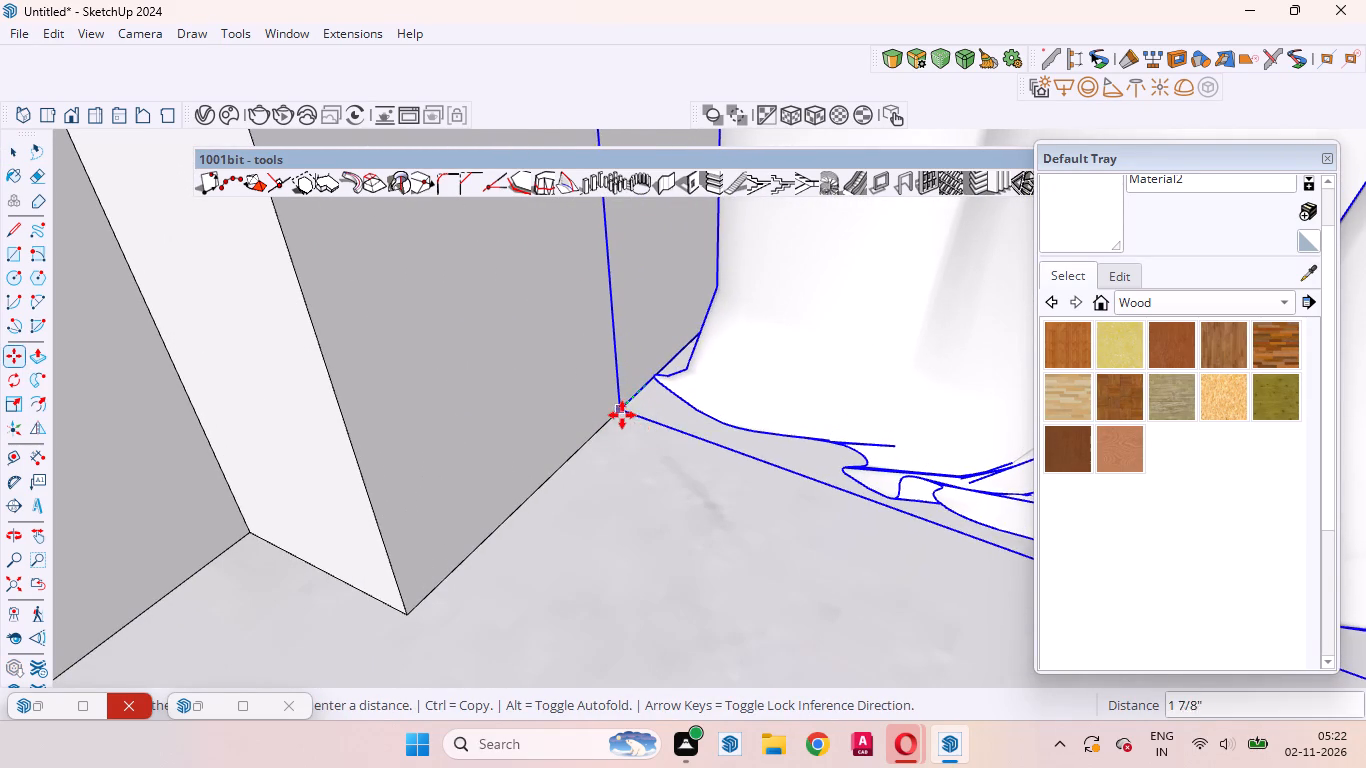
click(606, 428)
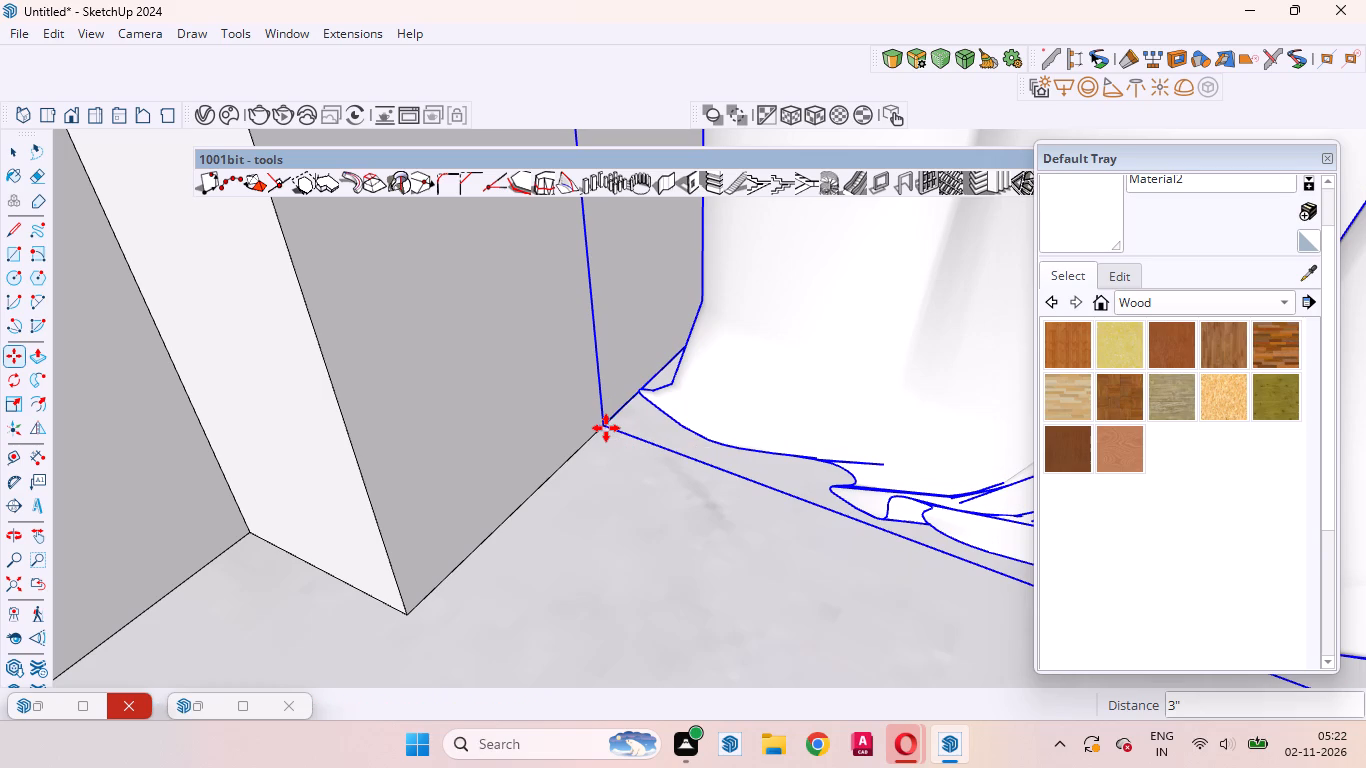
Unhide the last hidden object to bring back the glazed balcony door, and deselect the curtain.
click(53, 26)
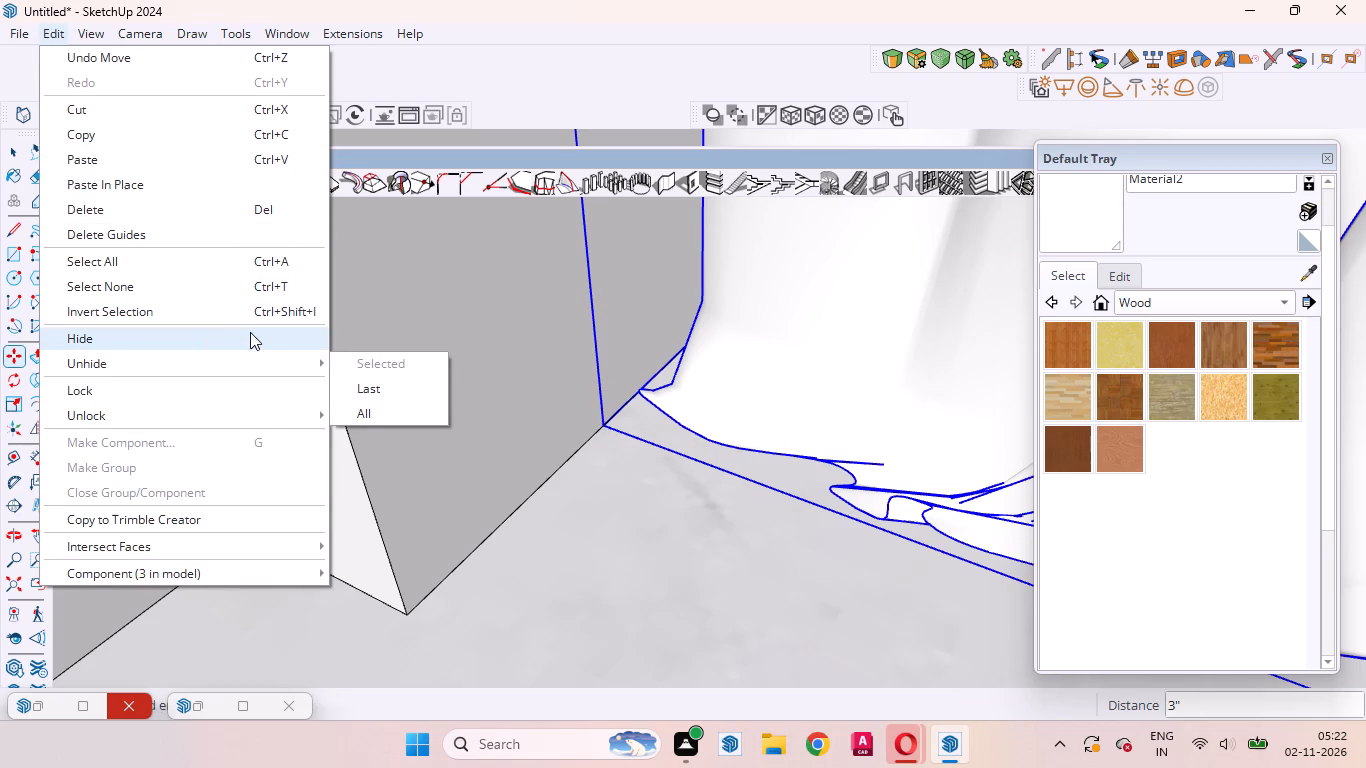
click(385, 385)
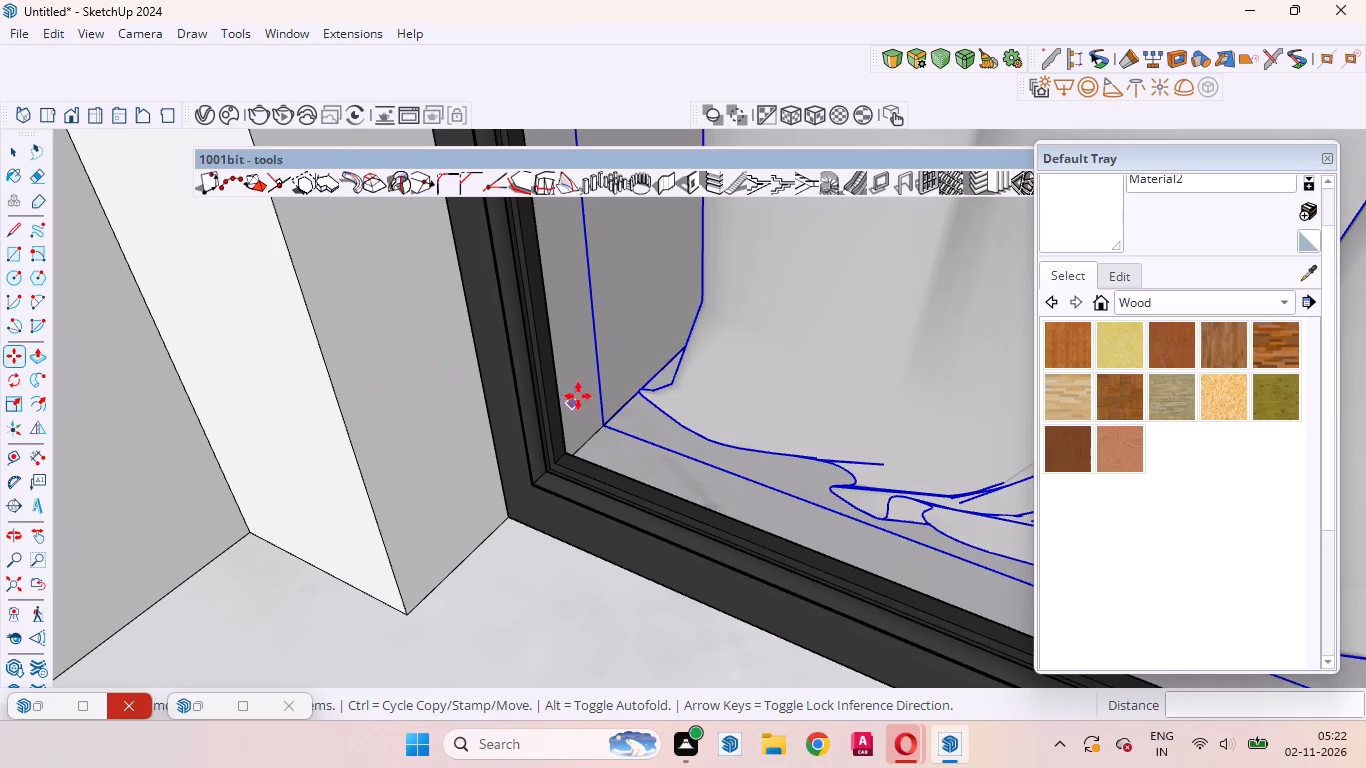
scroll(512, 424, down, 15)
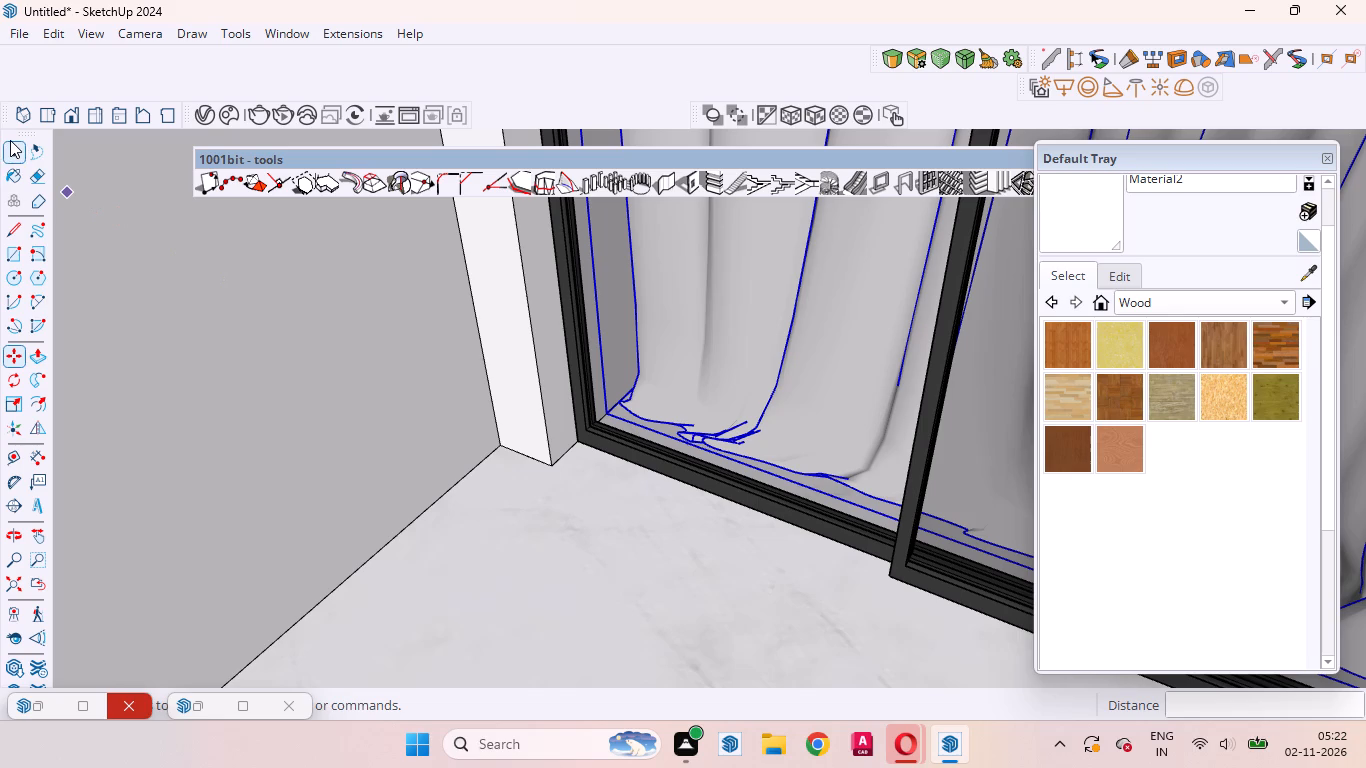
click(10, 140)
middle_drag(425, 448, 482, 419)
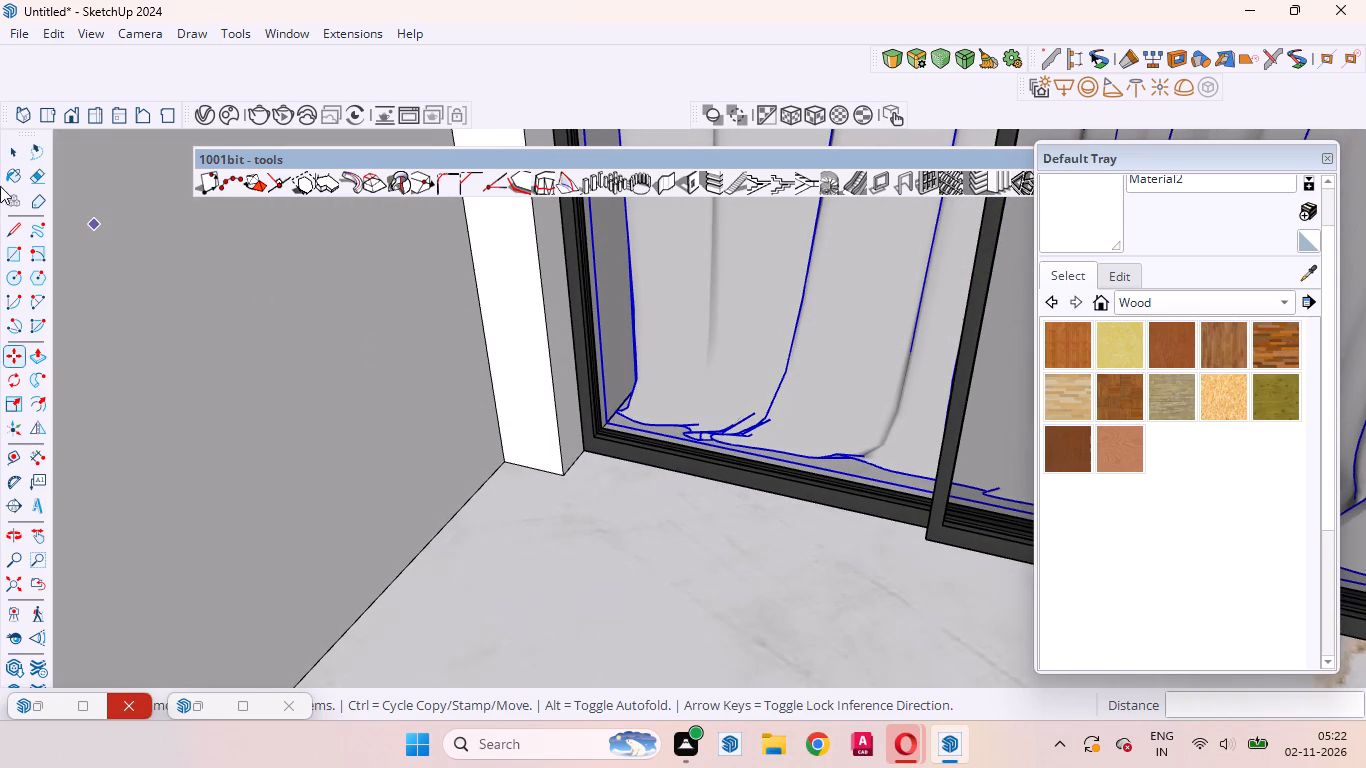
click(15, 151)
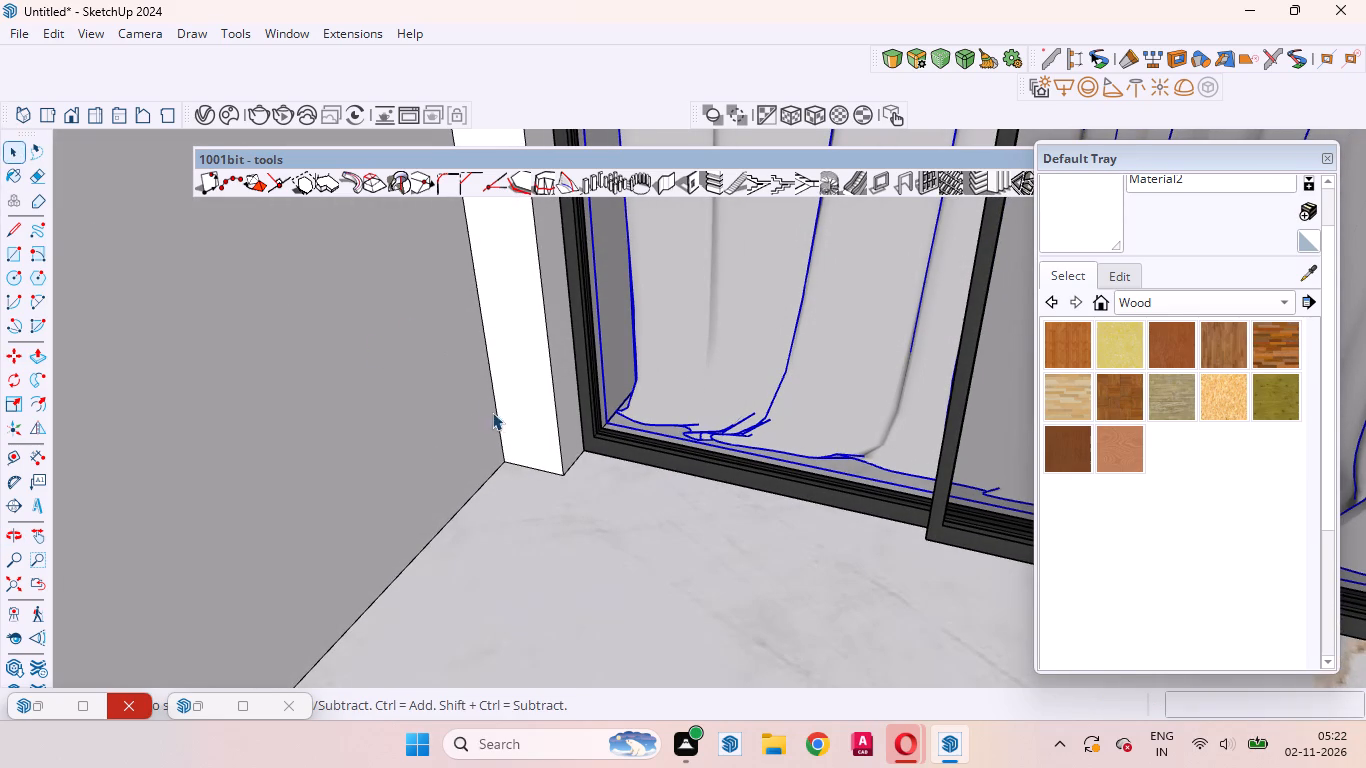
middle_drag(510, 413, 566, 310)
scroll(566, 310, up, 1)
middle_drag(571, 370, 584, 628)
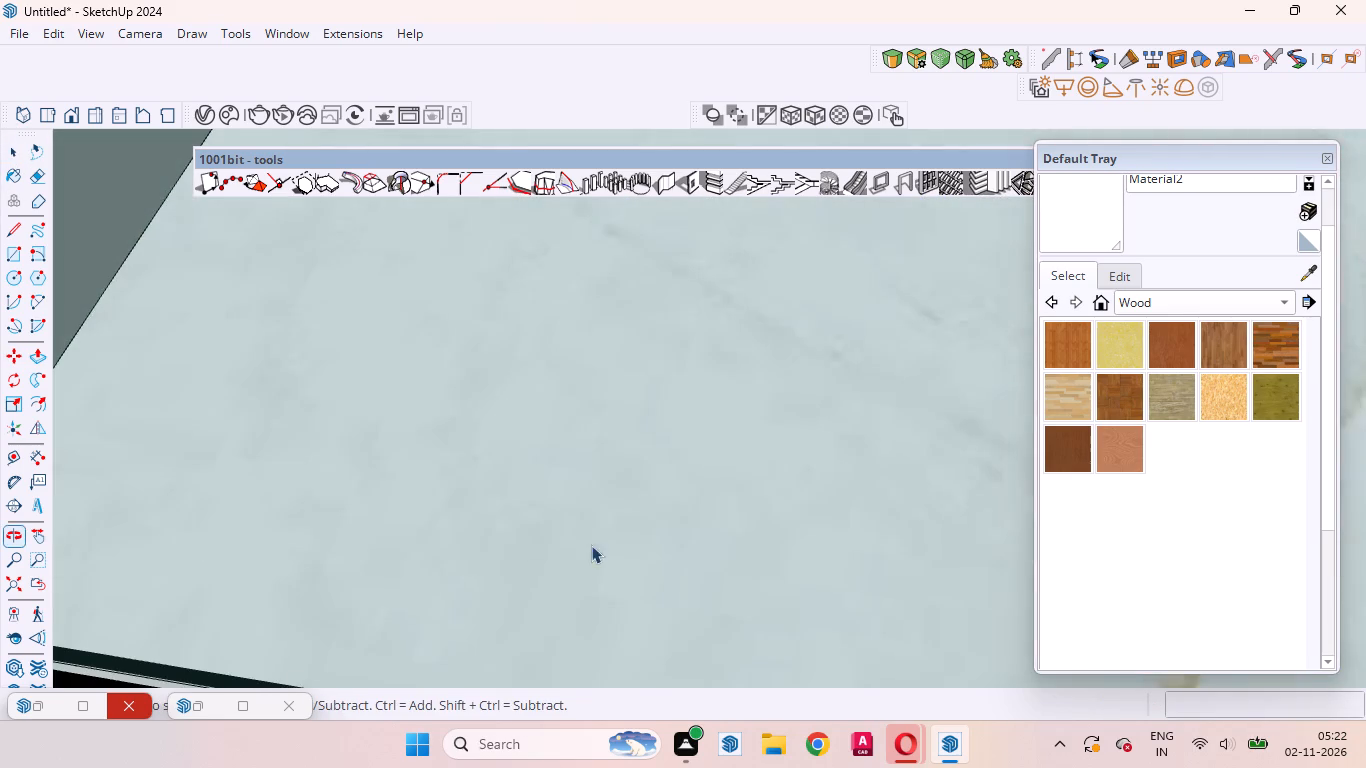
scroll(593, 472, down, 20)
scroll(593, 472, down, 18)
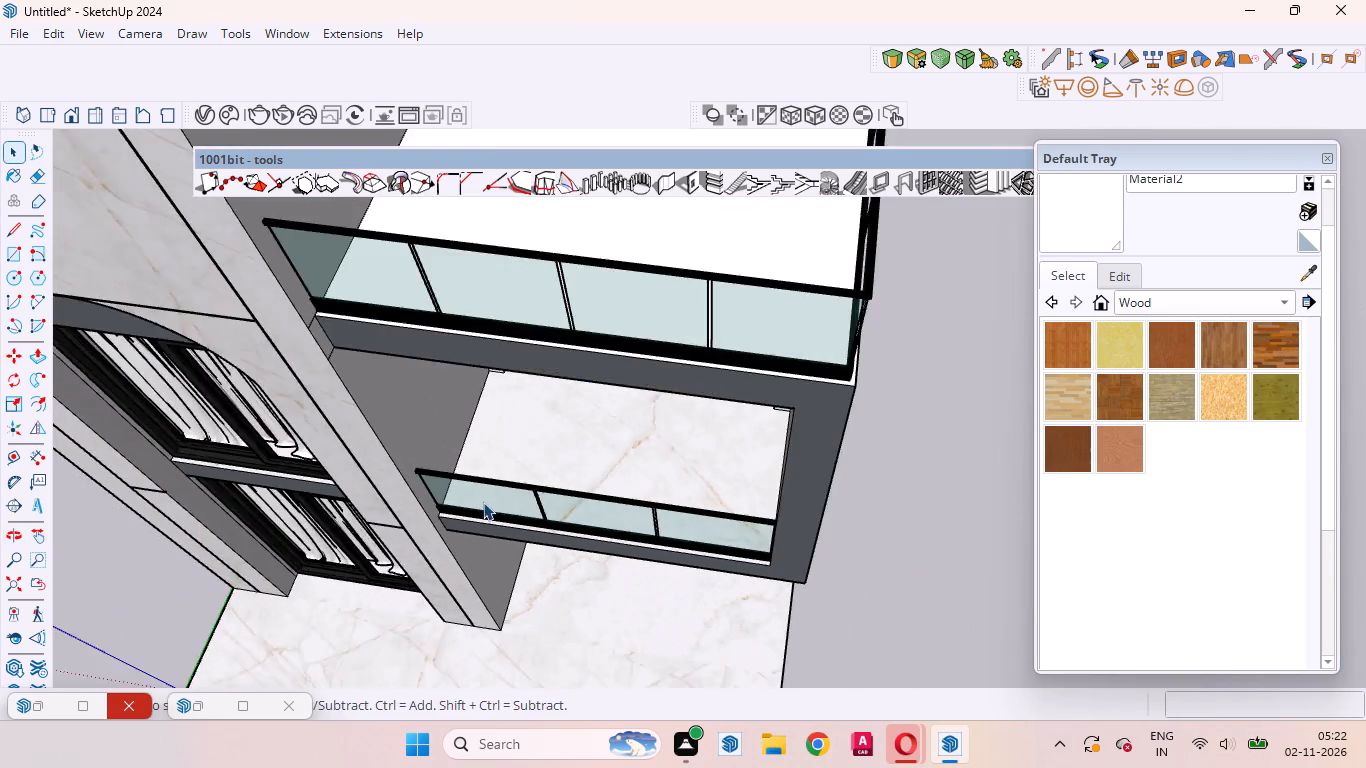
scroll(483, 502, down, 5)
click(847, 494)
Examine the top, sides and bottom of the balcony curtain behind the glazed door from several angles.
middle_drag(537, 544, 648, 227)
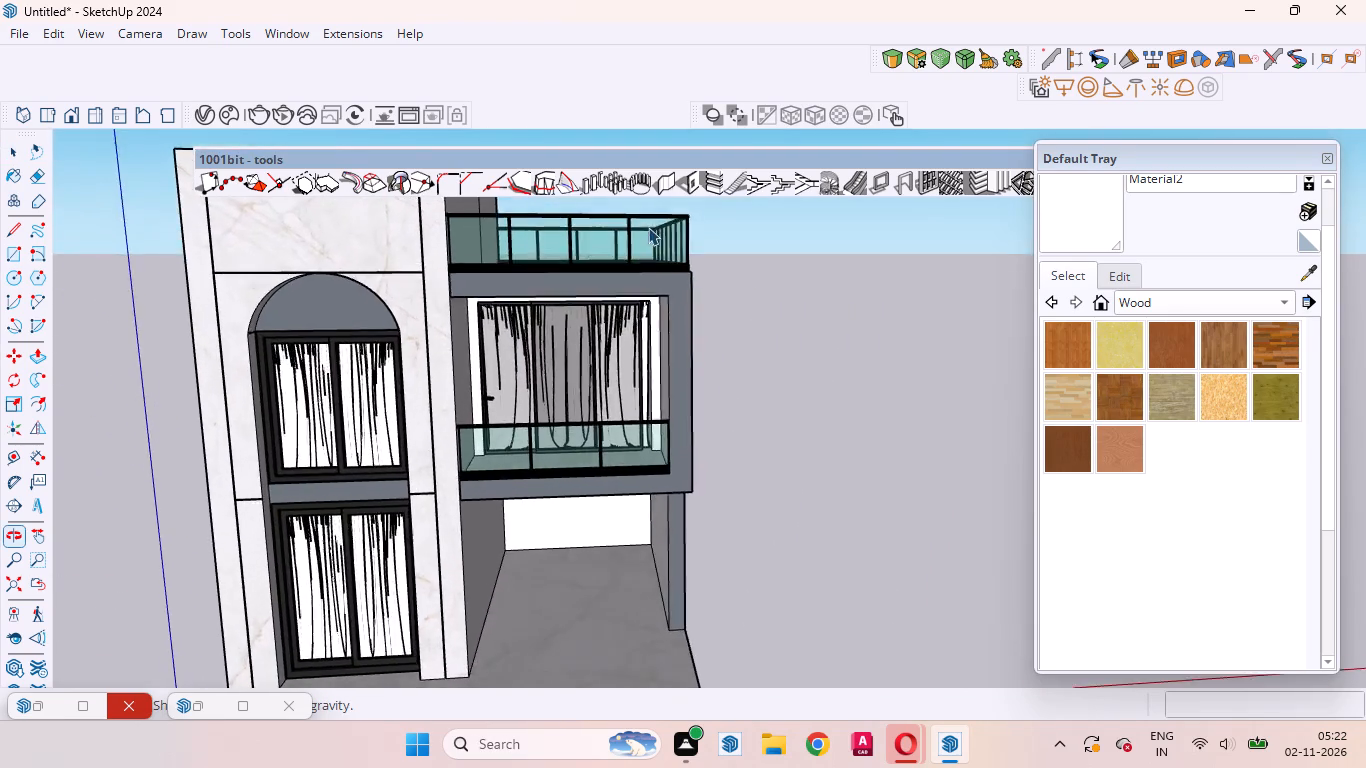
middle_drag(648, 227, 648, 231)
scroll(607, 292, up, 12)
middle_drag(552, 389, 614, 414)
scroll(611, 418, up, 1)
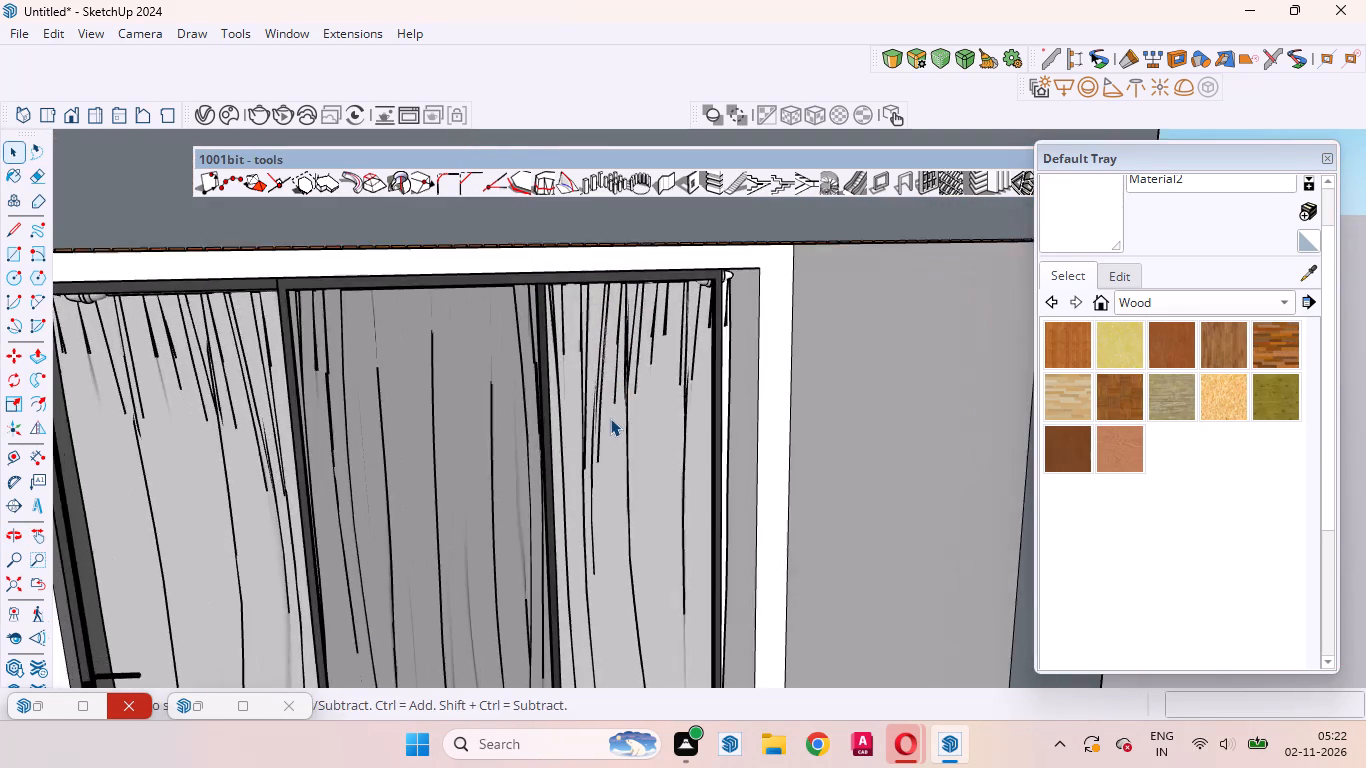
scroll(610, 418, down, 6)
scroll(654, 356, up, 7)
middle_drag(466, 562, 591, 563)
scroll(542, 350, down, 6)
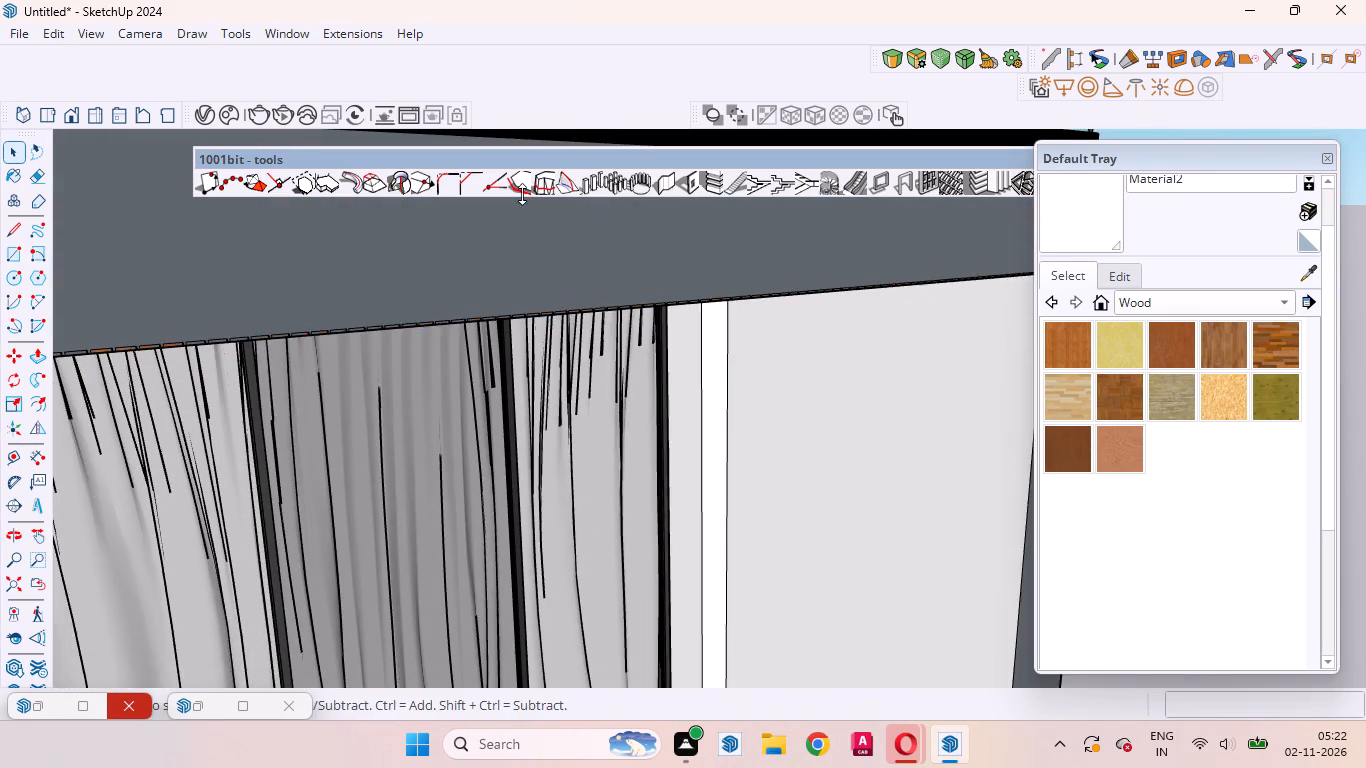
scroll(522, 194, down, 11)
scroll(470, 455, down, 13)
scroll(492, 581, up, 6)
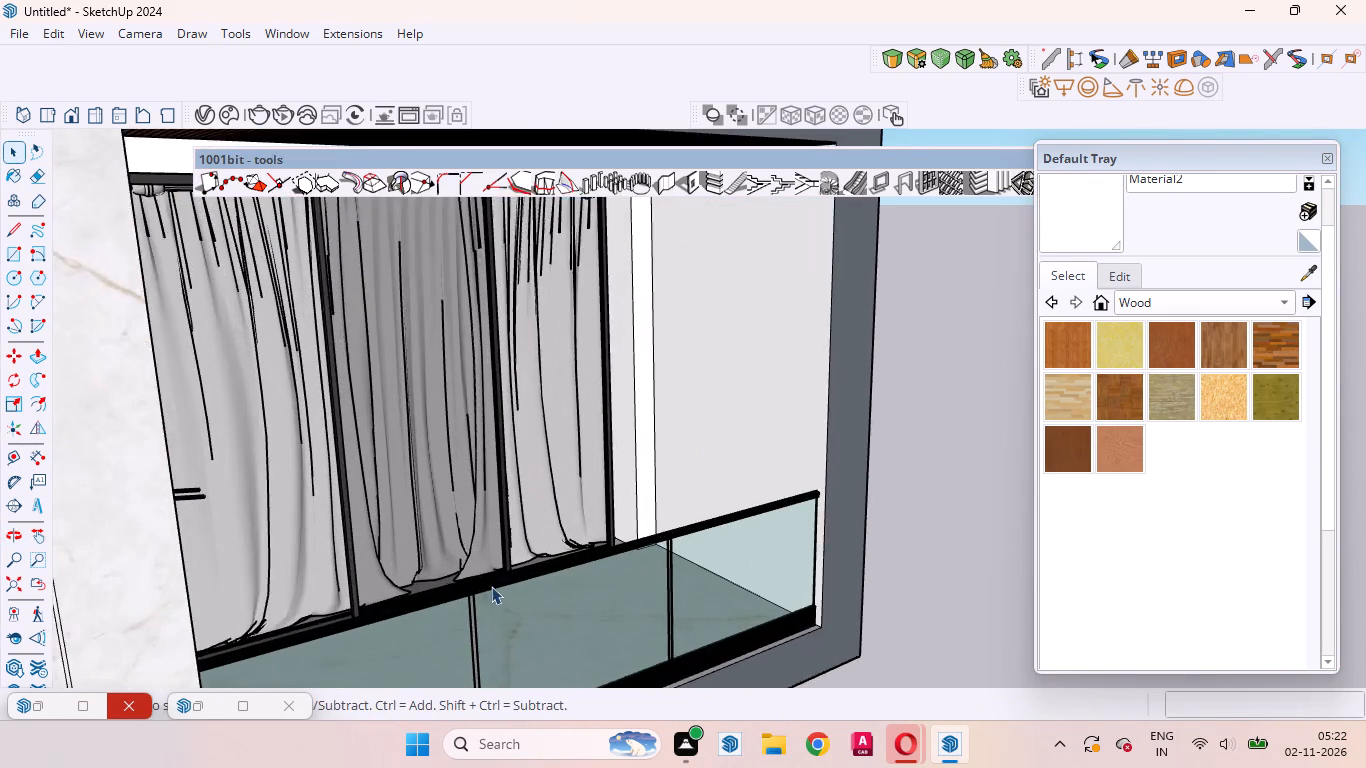
scroll(491, 586, up, 2)
middle_drag(498, 595, 437, 479)
scroll(437, 479, up, 1)
scroll(291, 510, down, 9)
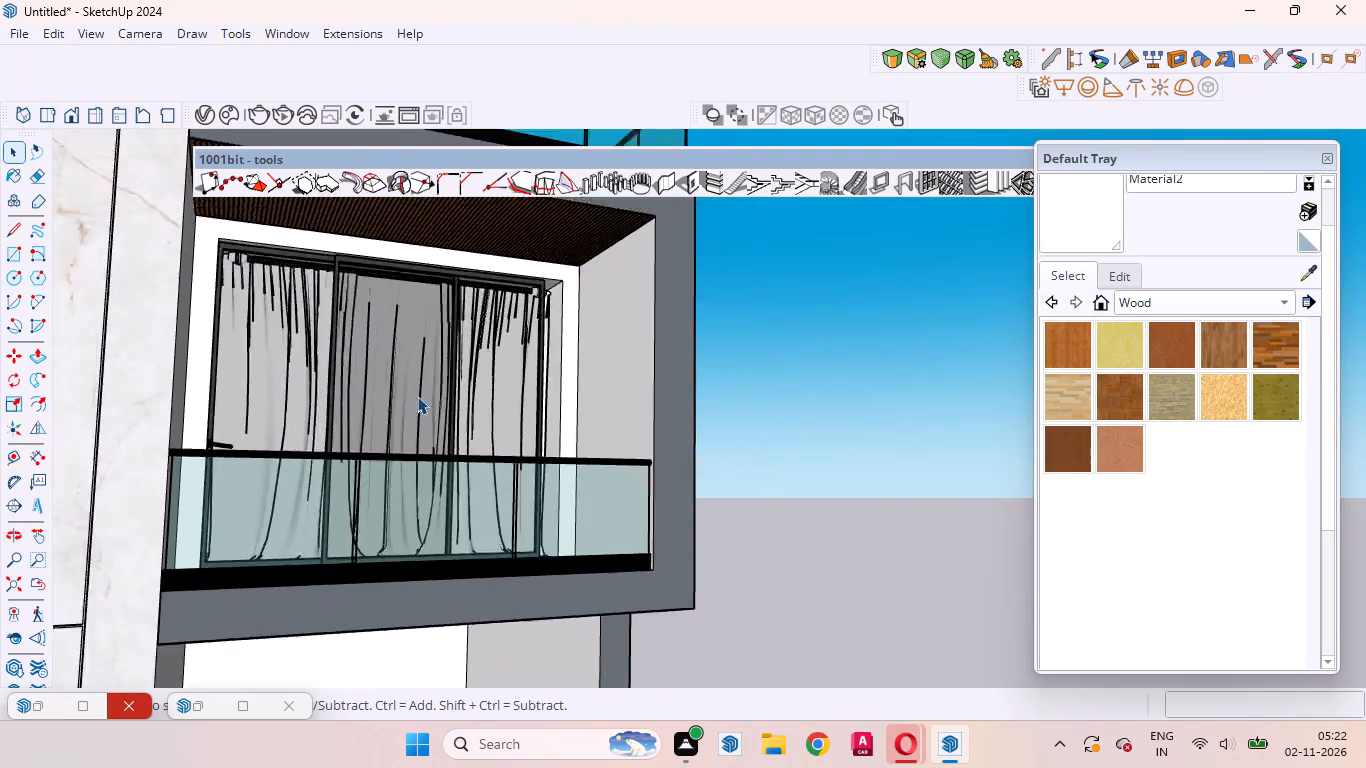
scroll(417, 396, down, 14)
middle_drag(617, 497, 461, 531)
Examine the curtains in the upper and lower tower windows against the overall facade.
scroll(458, 410, up, 5)
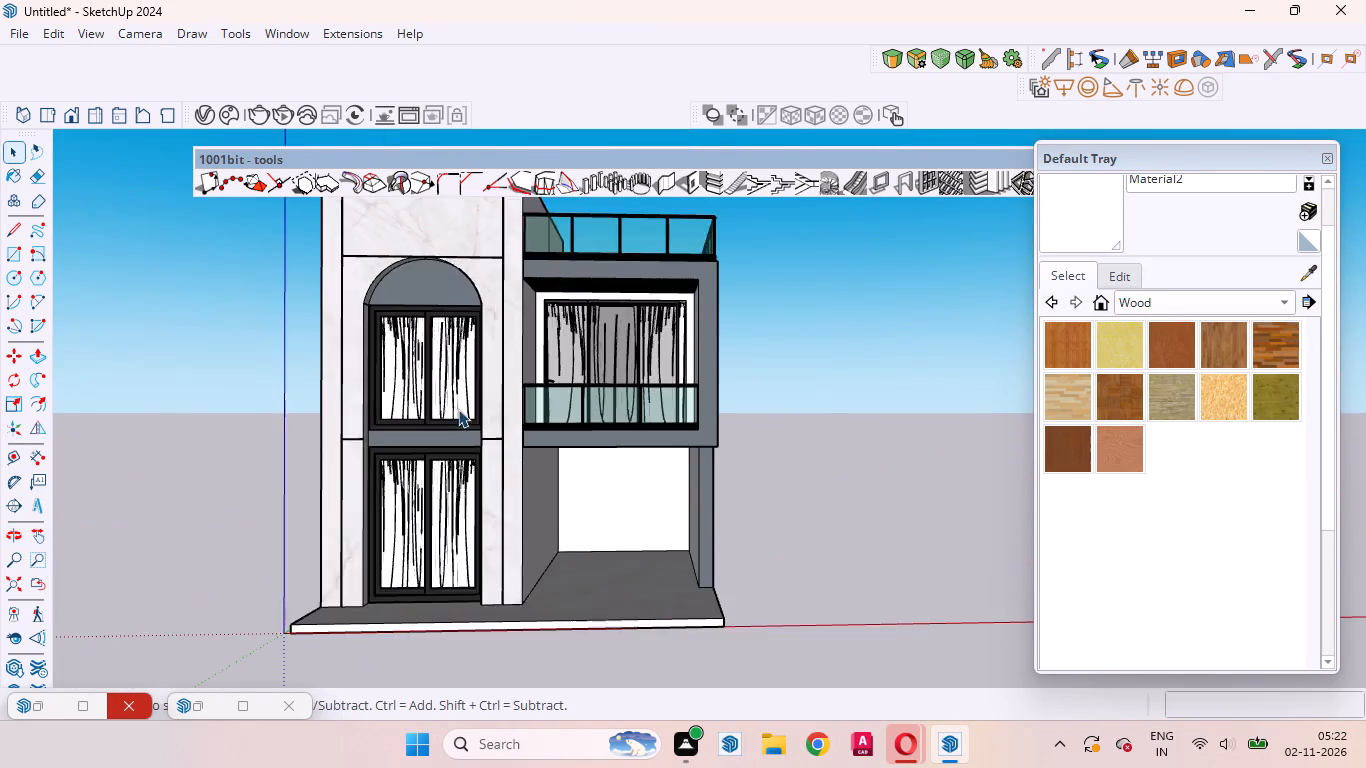
scroll(458, 409, up, 7)
middle_drag(457, 482, 274, 506)
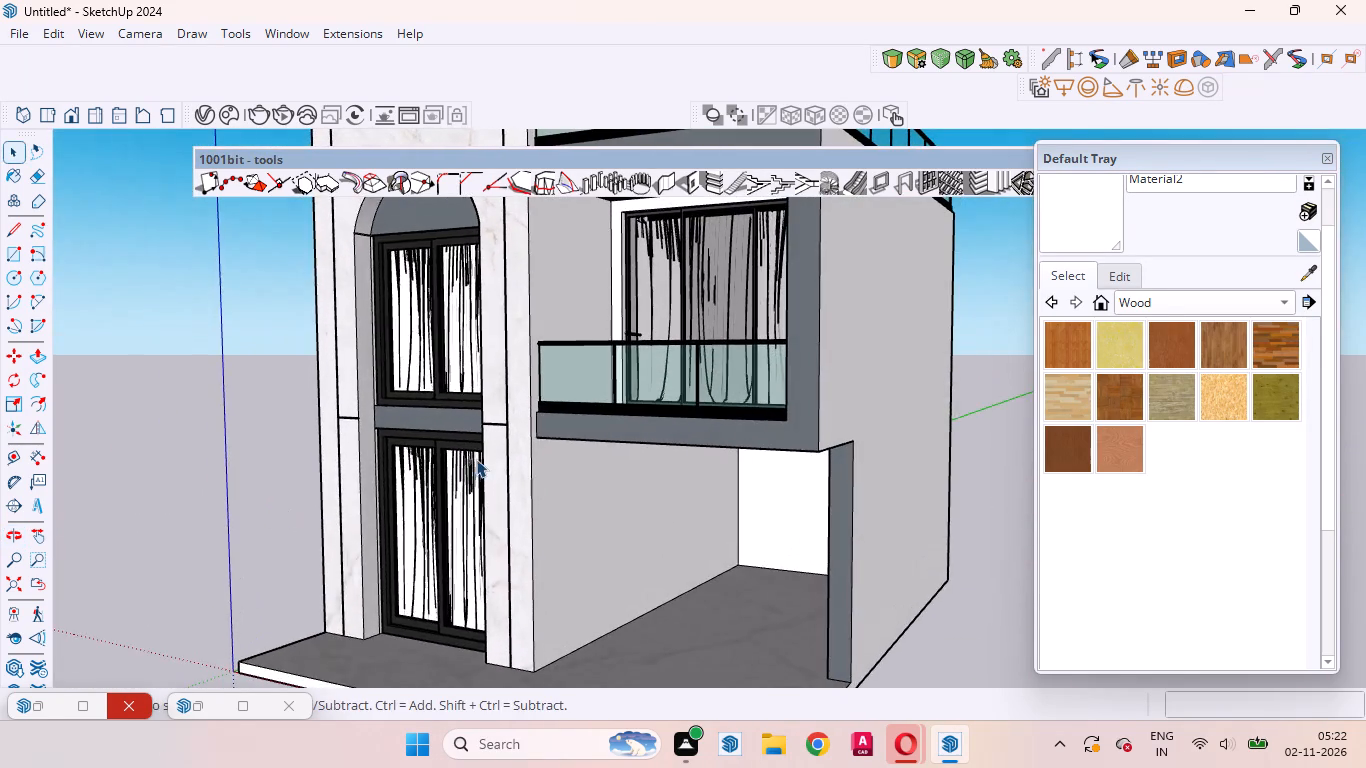
scroll(476, 459, up, 5)
scroll(433, 368, up, 10)
scroll(419, 366, down, 6)
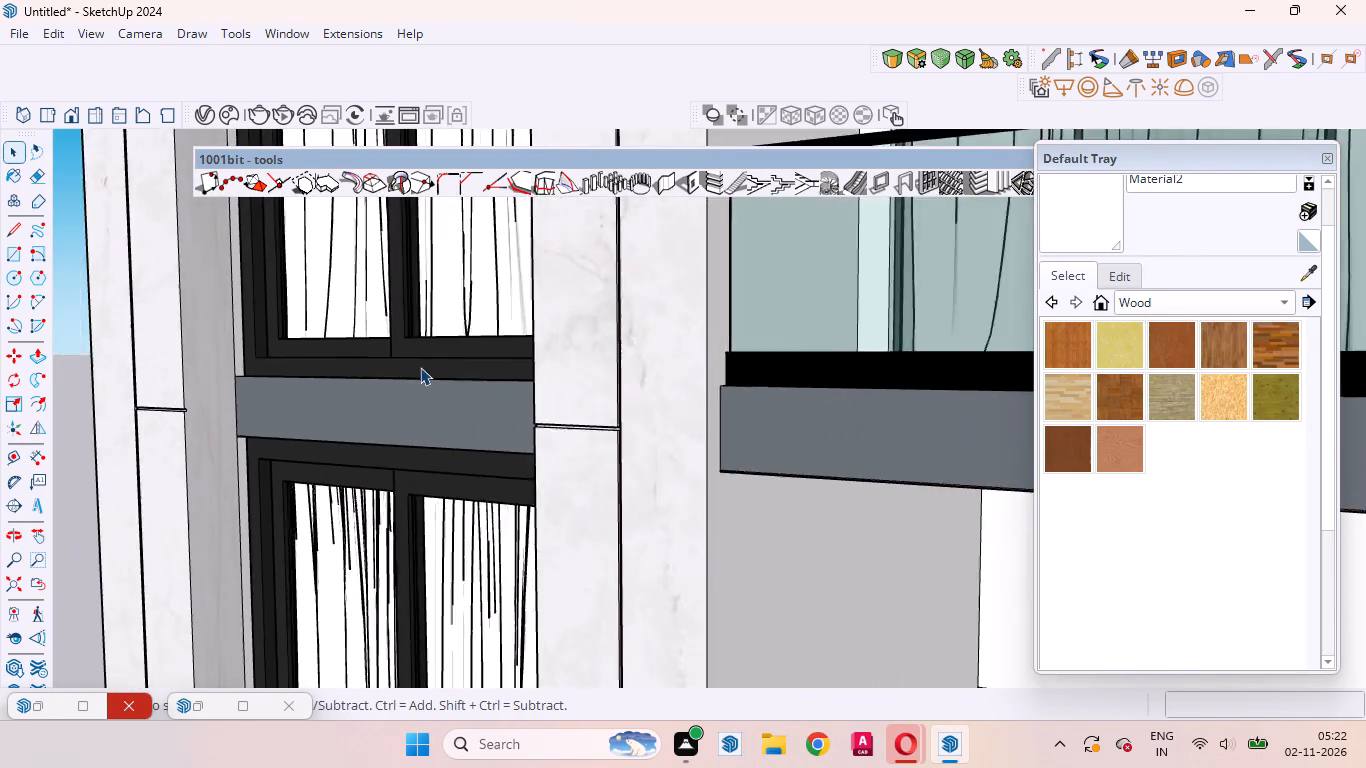
scroll(420, 367, down, 14)
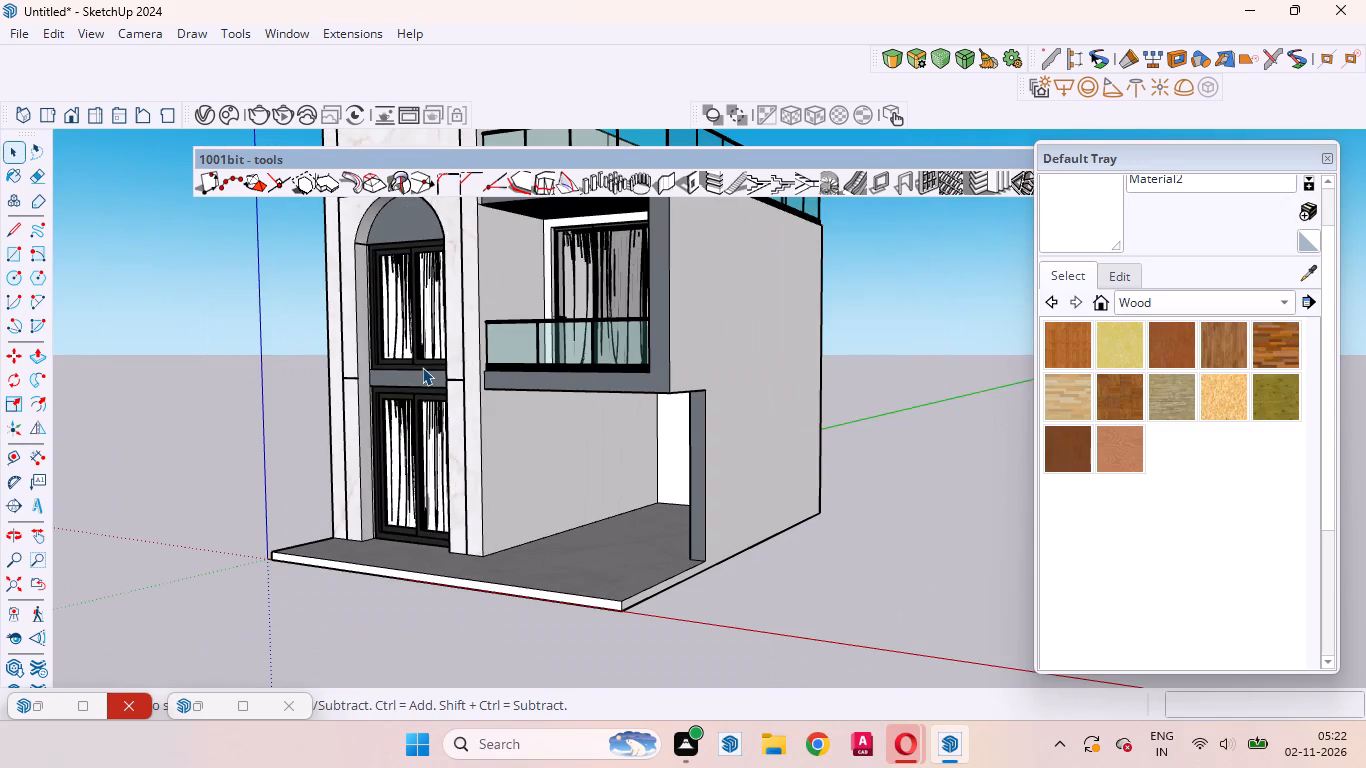
Hide the upper tower window frame and erase the curtain behind it.
scroll(455, 342, up, 9)
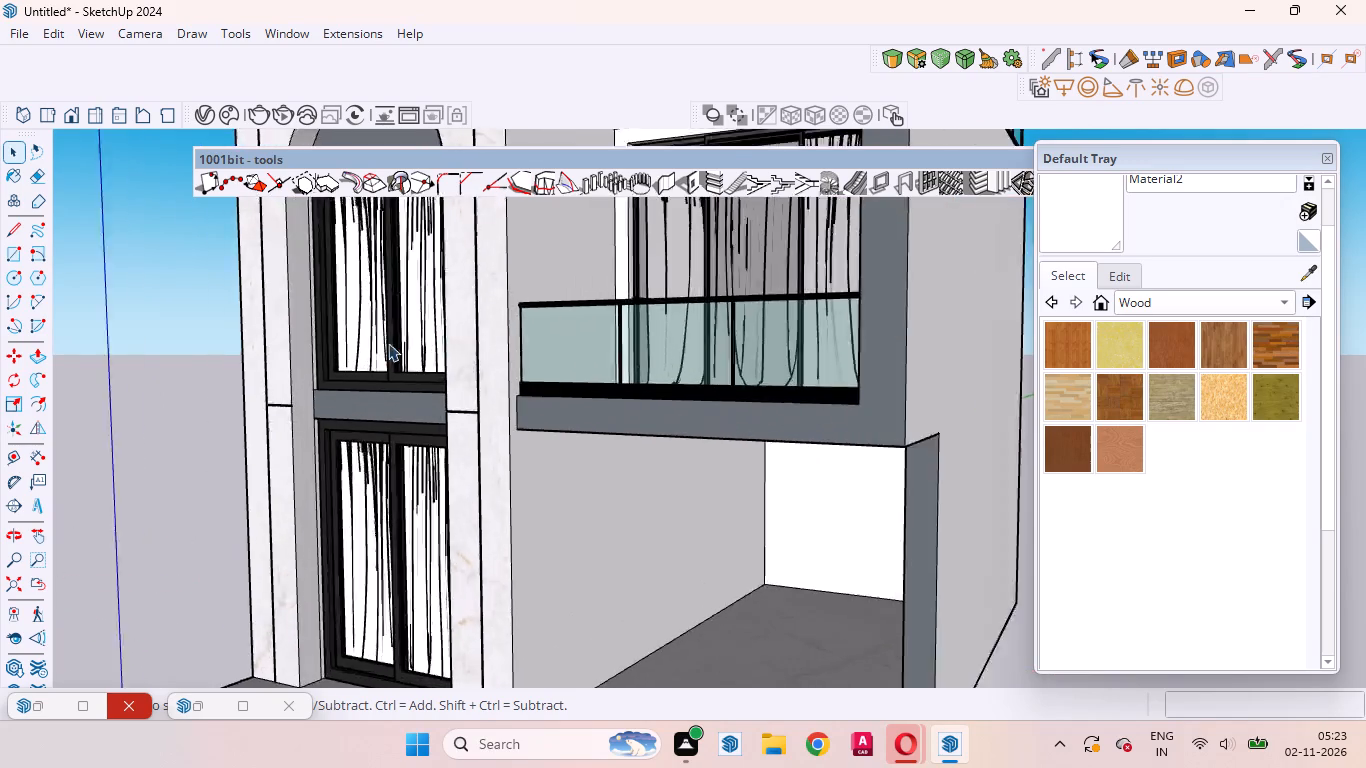
scroll(388, 343, up, 8)
click(396, 393)
right_click(396, 393)
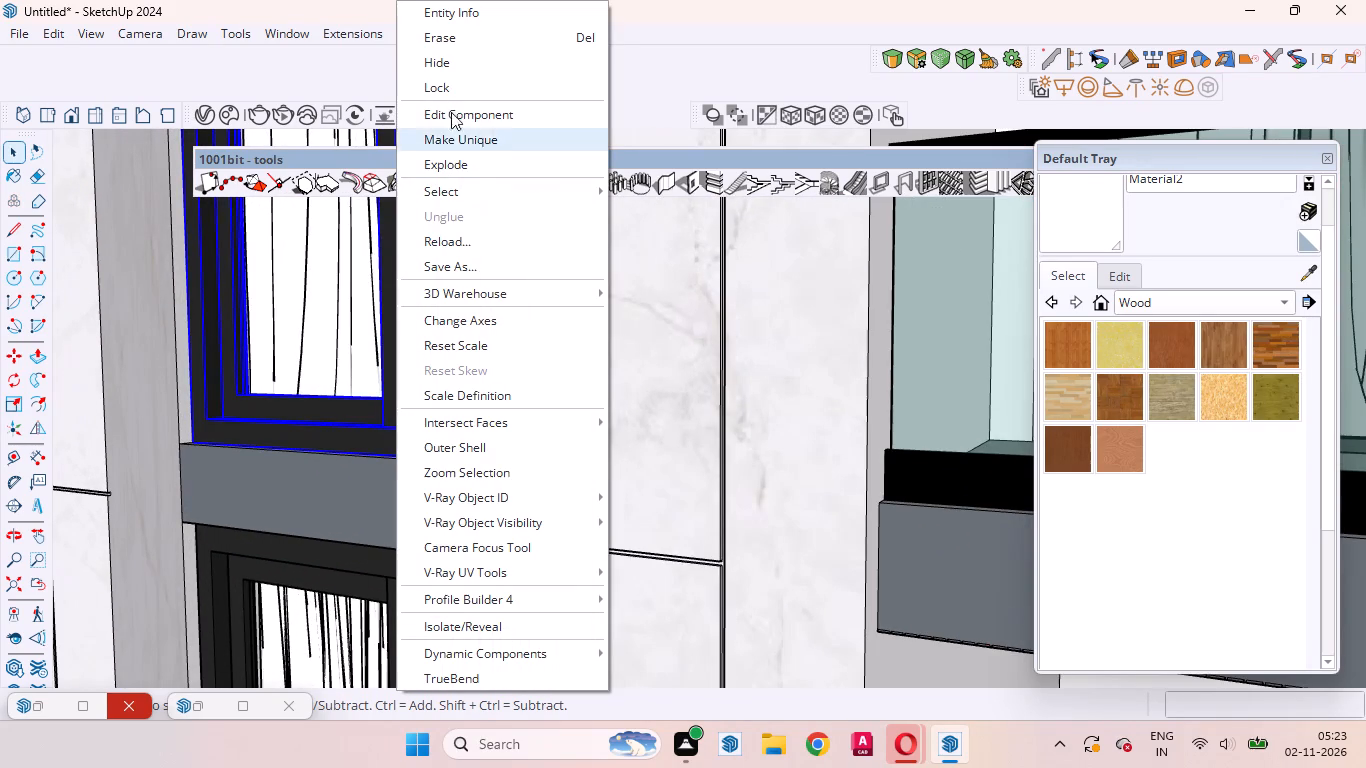
click(451, 72)
click(395, 256)
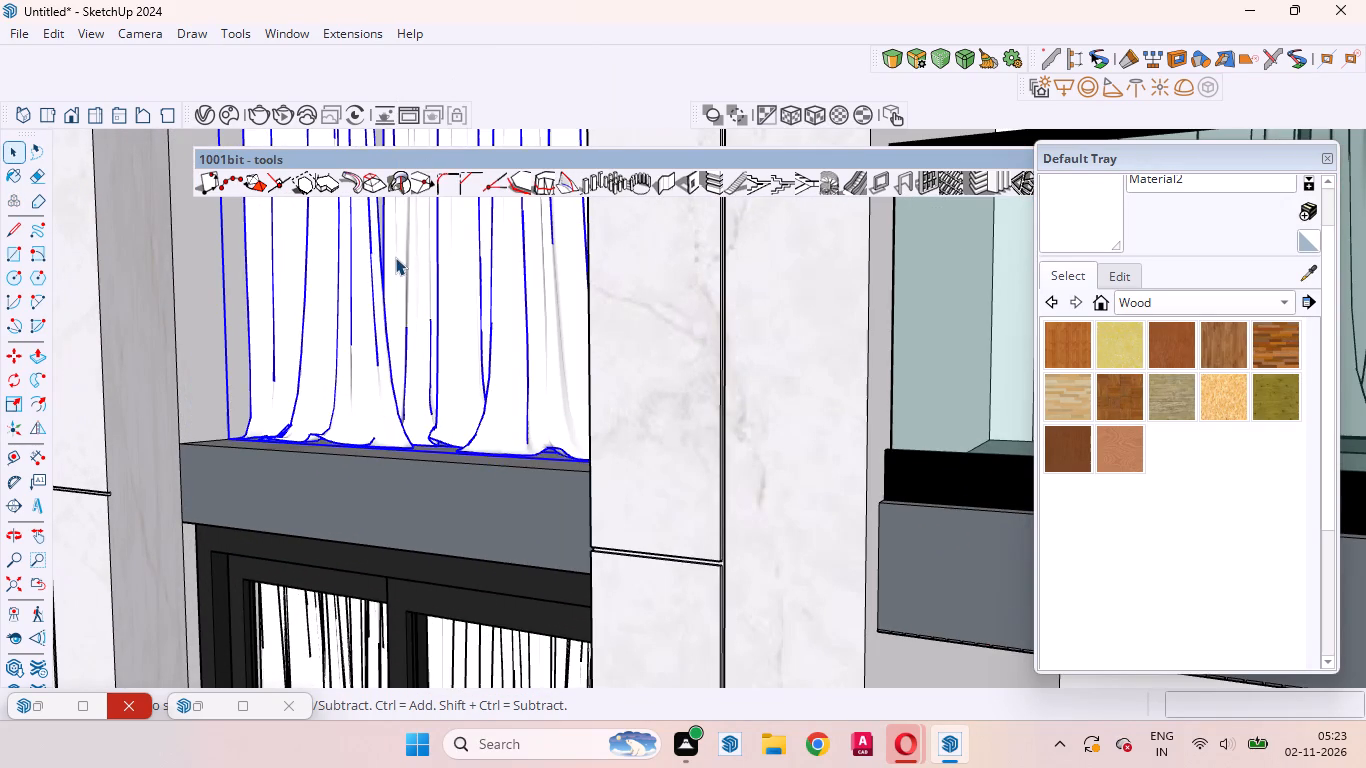
right_click(395, 257)
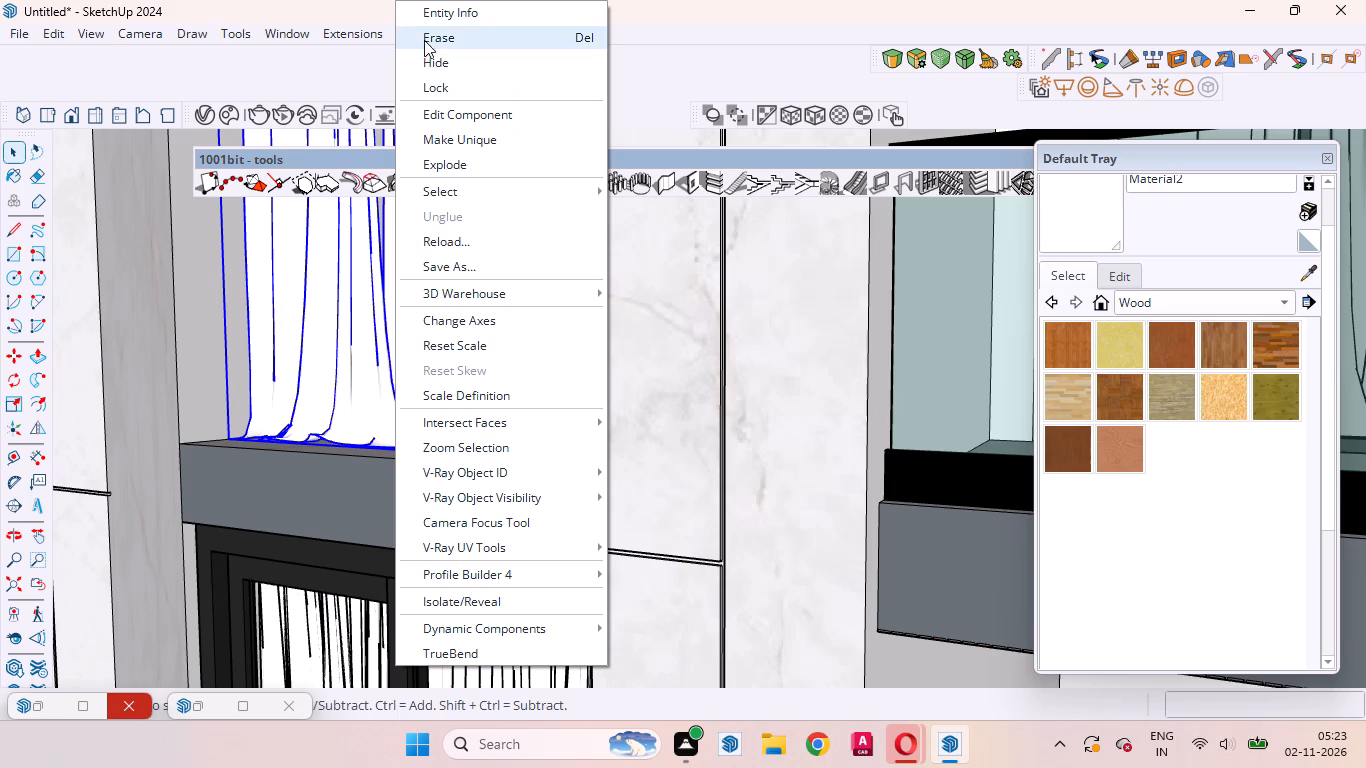
click(424, 40)
Hide the lower tower window frame and erase the curtain behind it.
scroll(440, 280, down, 10)
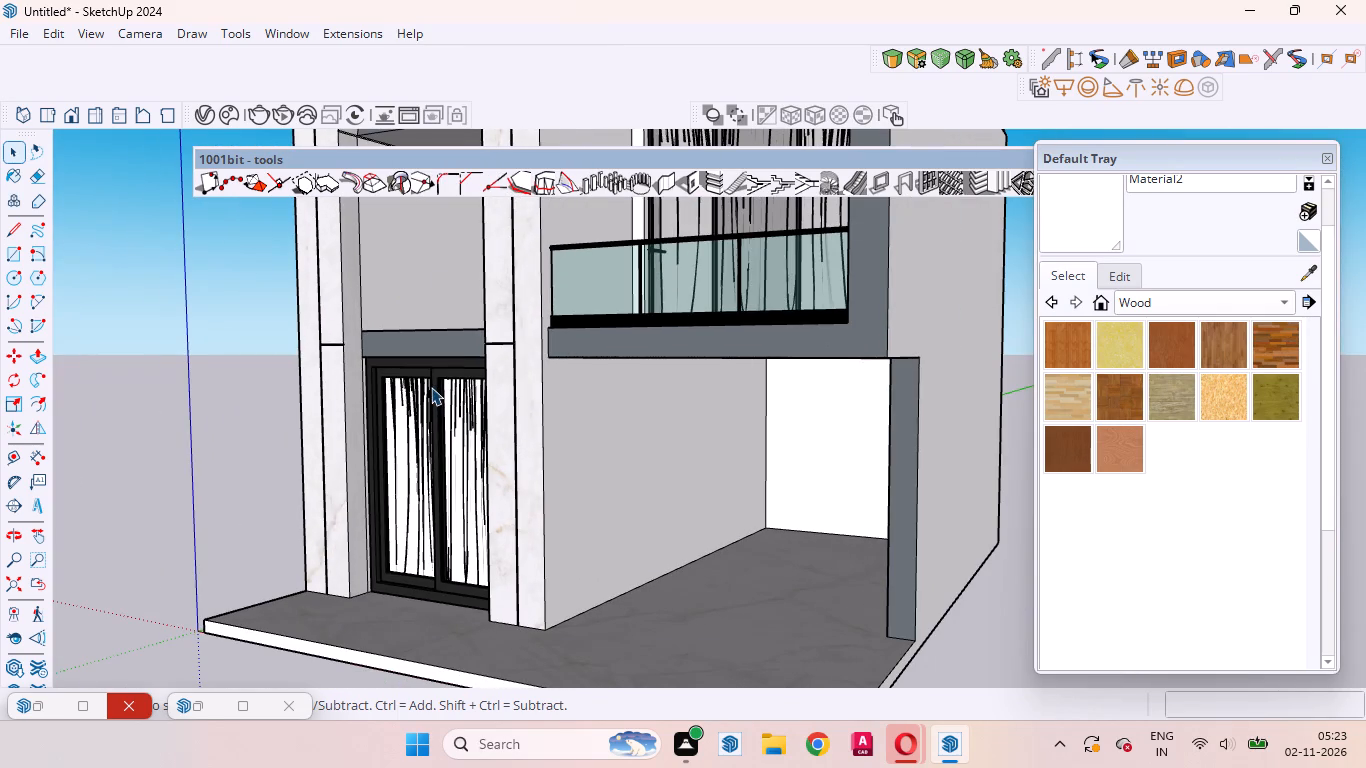
click(431, 387)
right_click(431, 387)
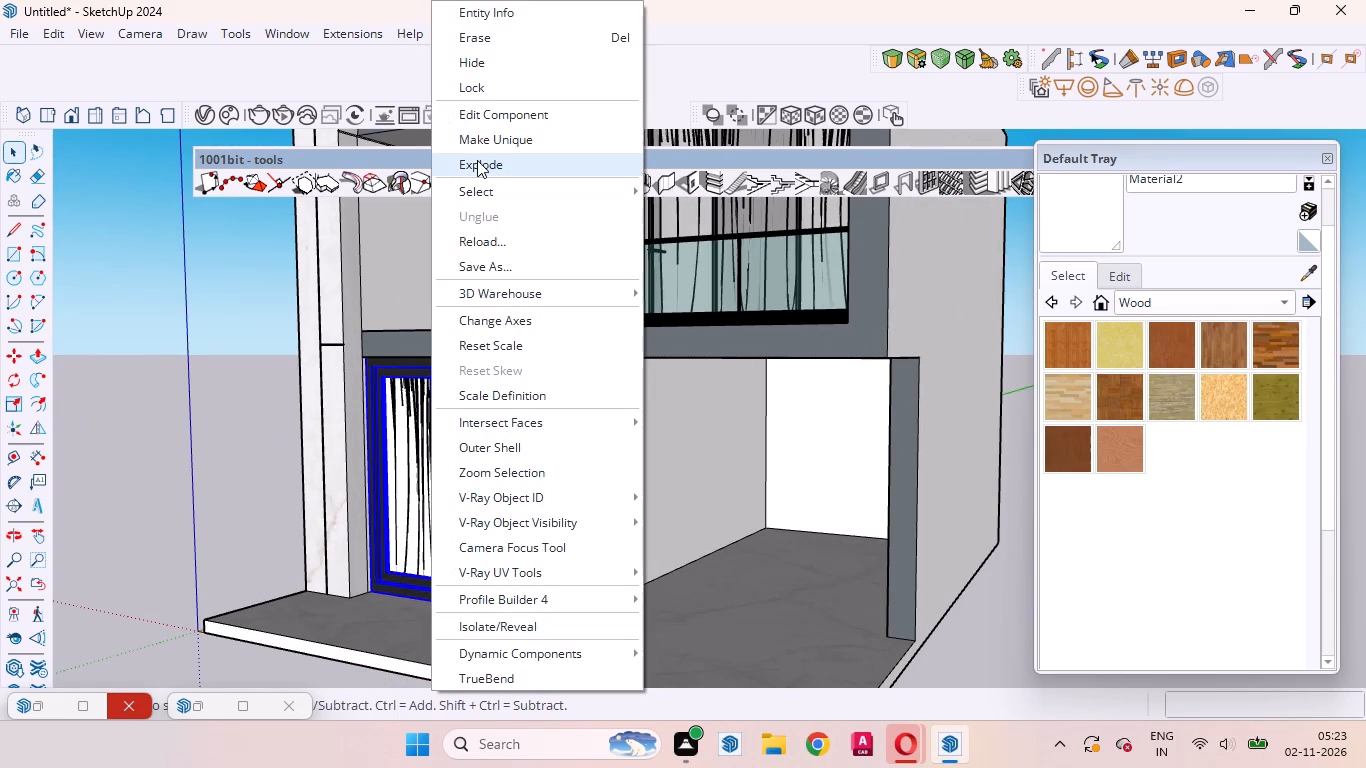
click(481, 70)
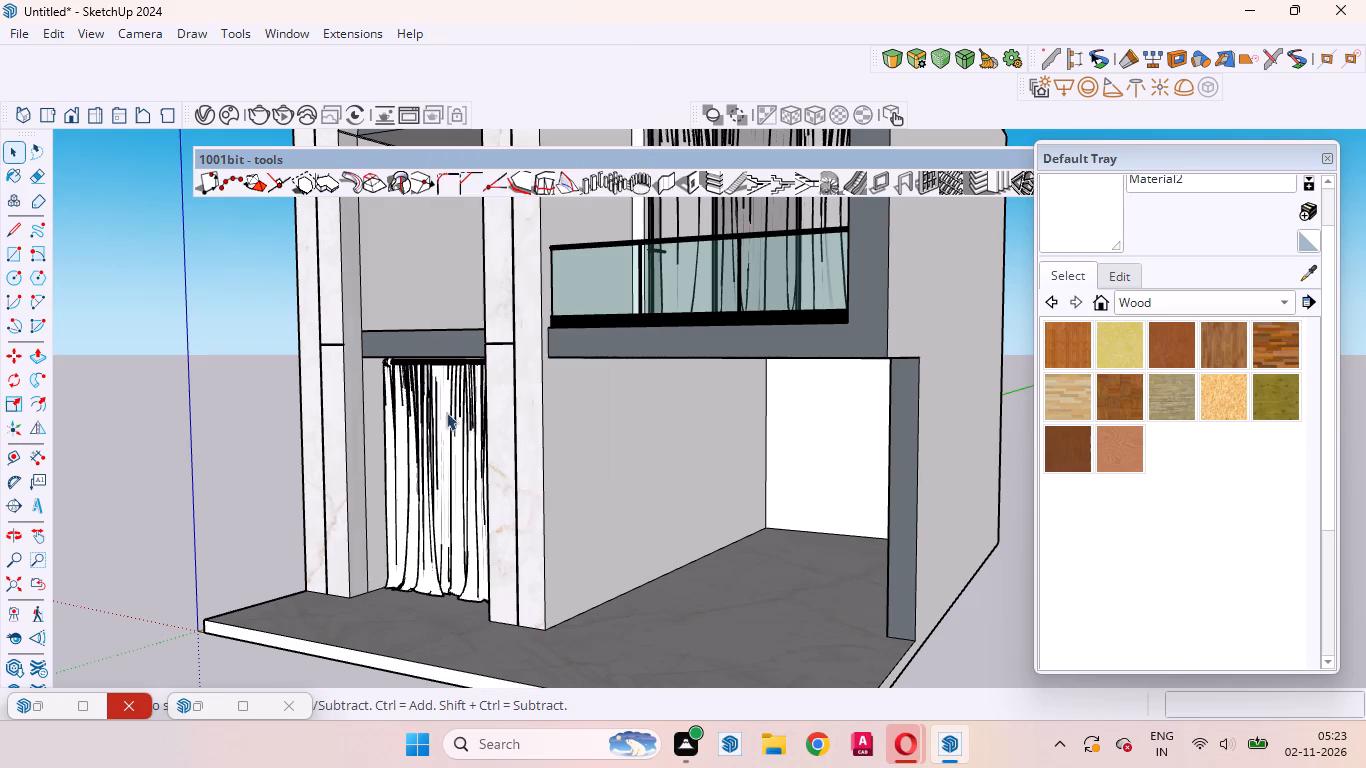
click(442, 424)
right_click(442, 424)
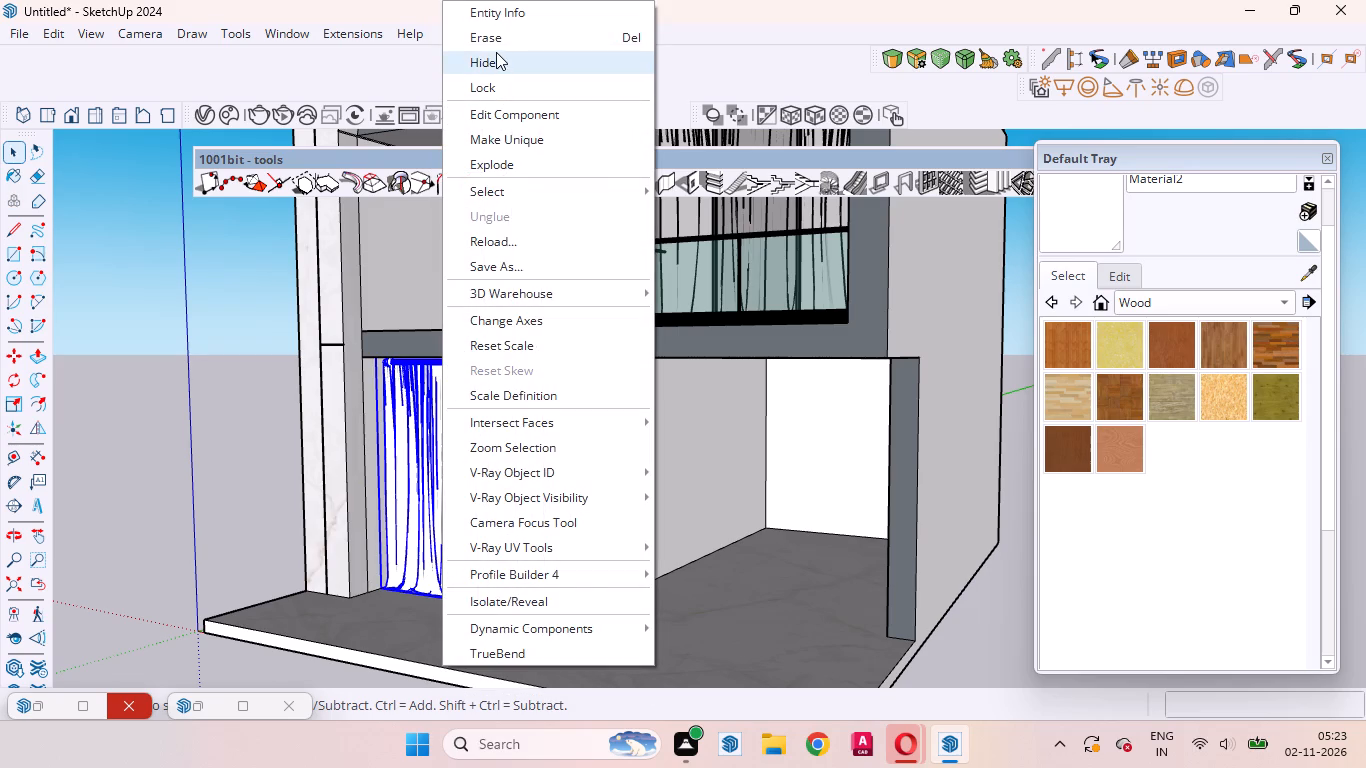
click(495, 47)
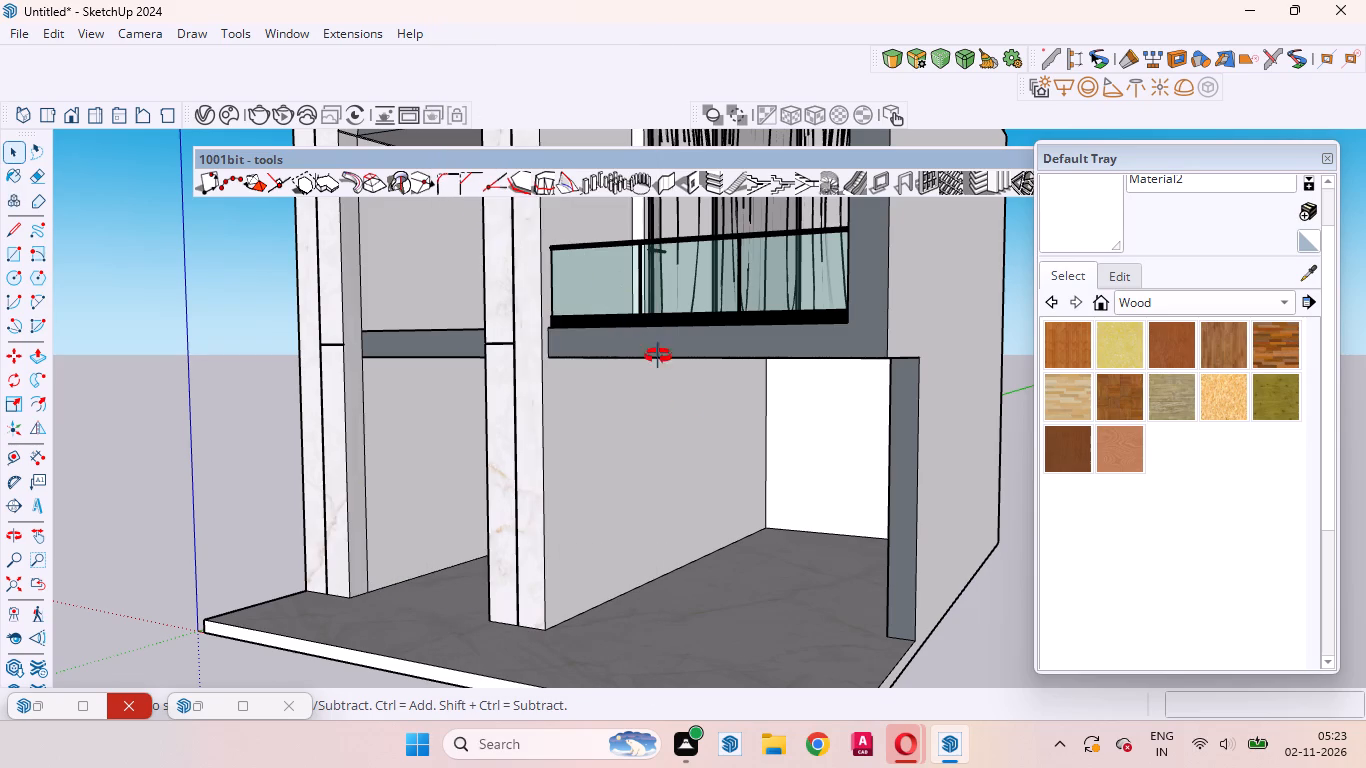
Hide the glazed balcony door and erase the curtain behind it.
middle_drag(654, 350, 782, 634)
scroll(733, 310, up, 9)
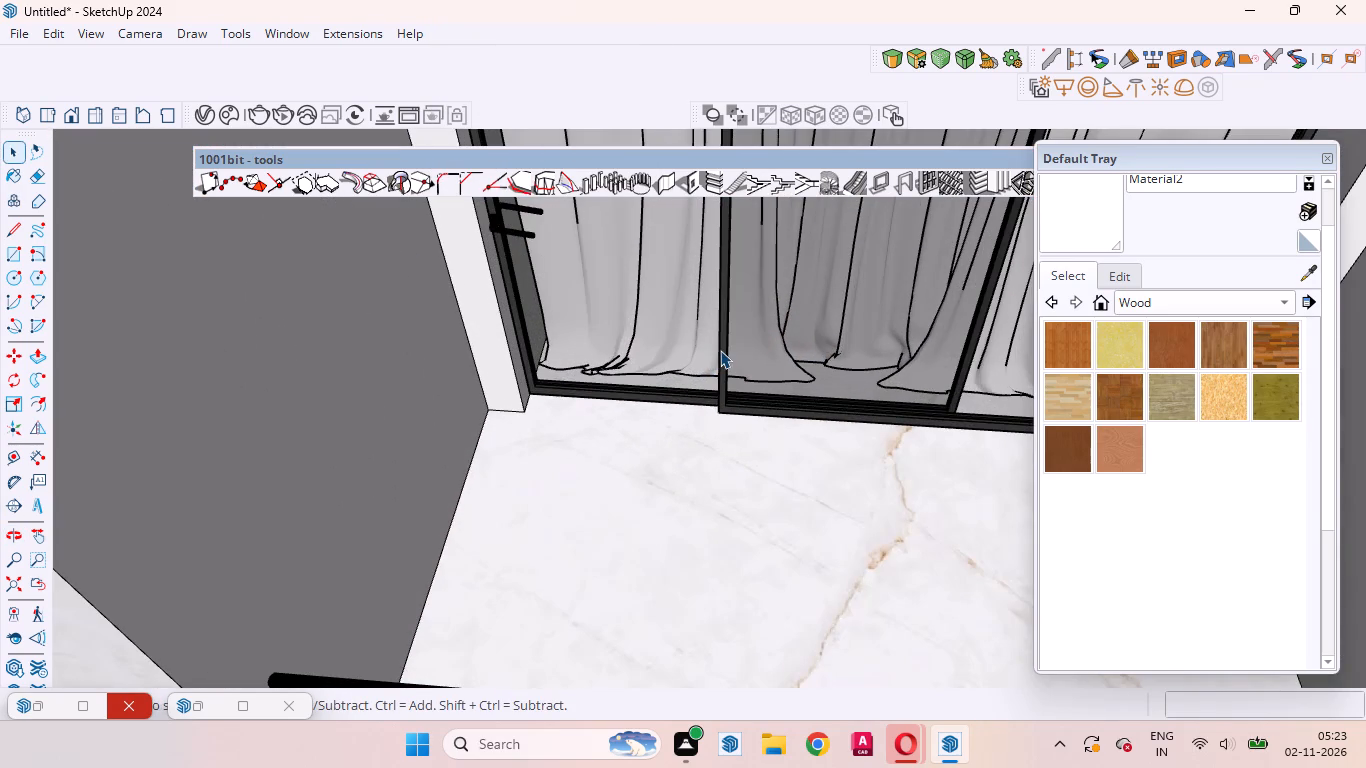
click(720, 350)
right_click(721, 350)
click(768, 61)
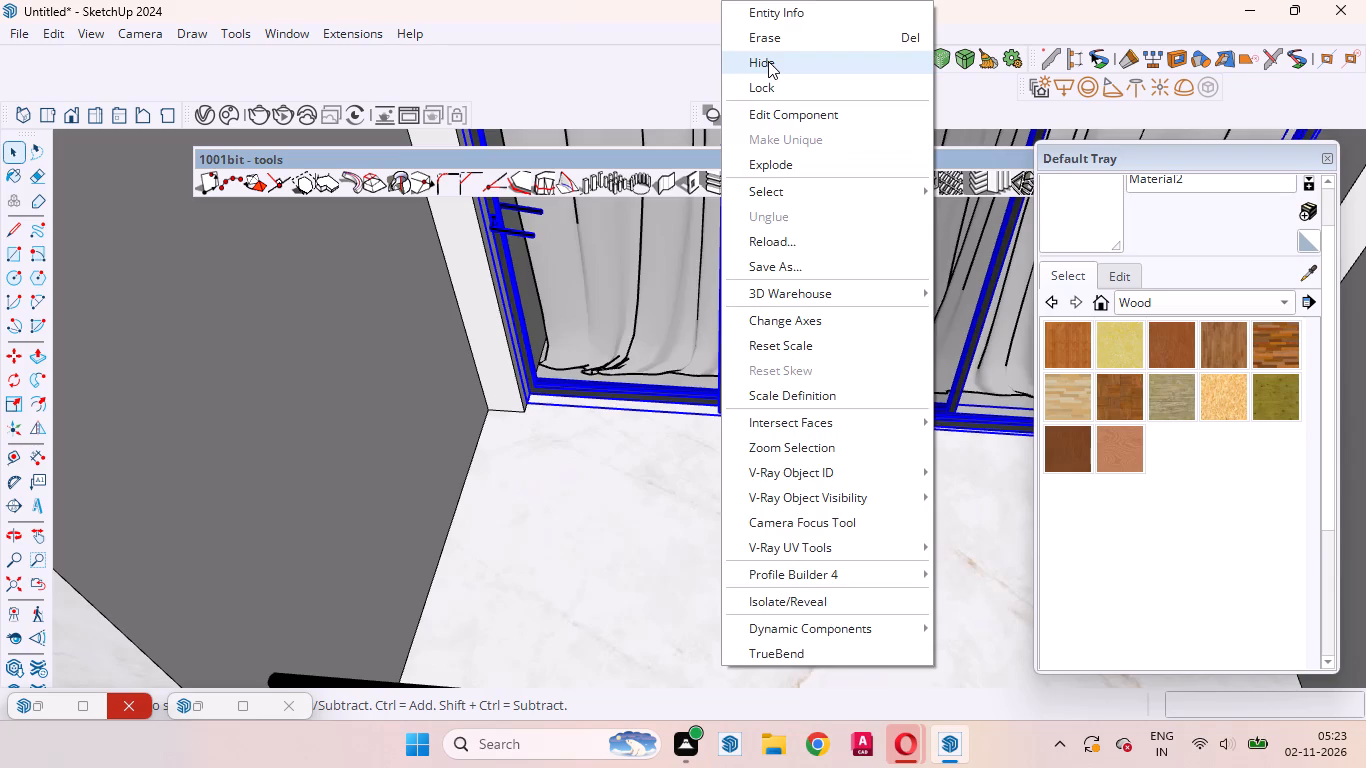
click(726, 284)
right_click(726, 286)
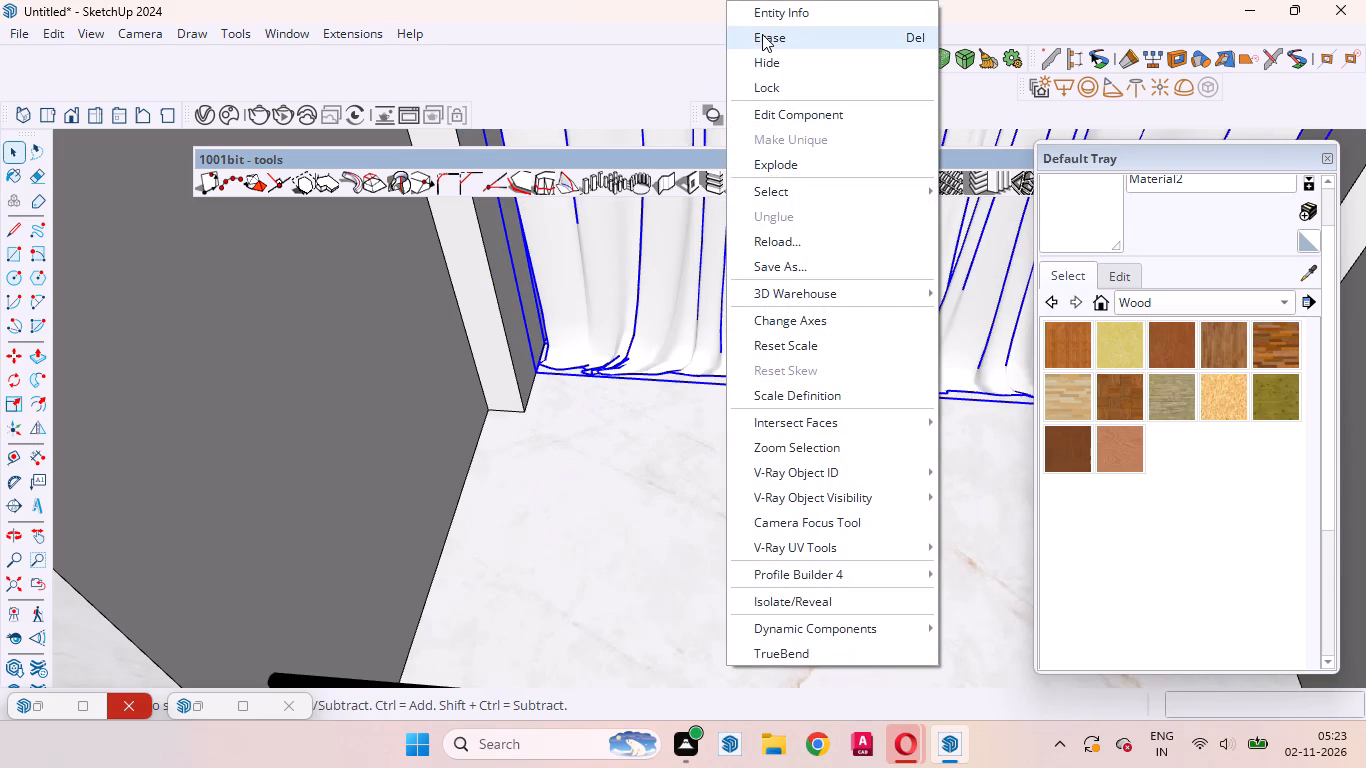
click(763, 33)
Unhide all hidden objects to restore the tower window frames and the balcony door.
scroll(666, 442, down, 13)
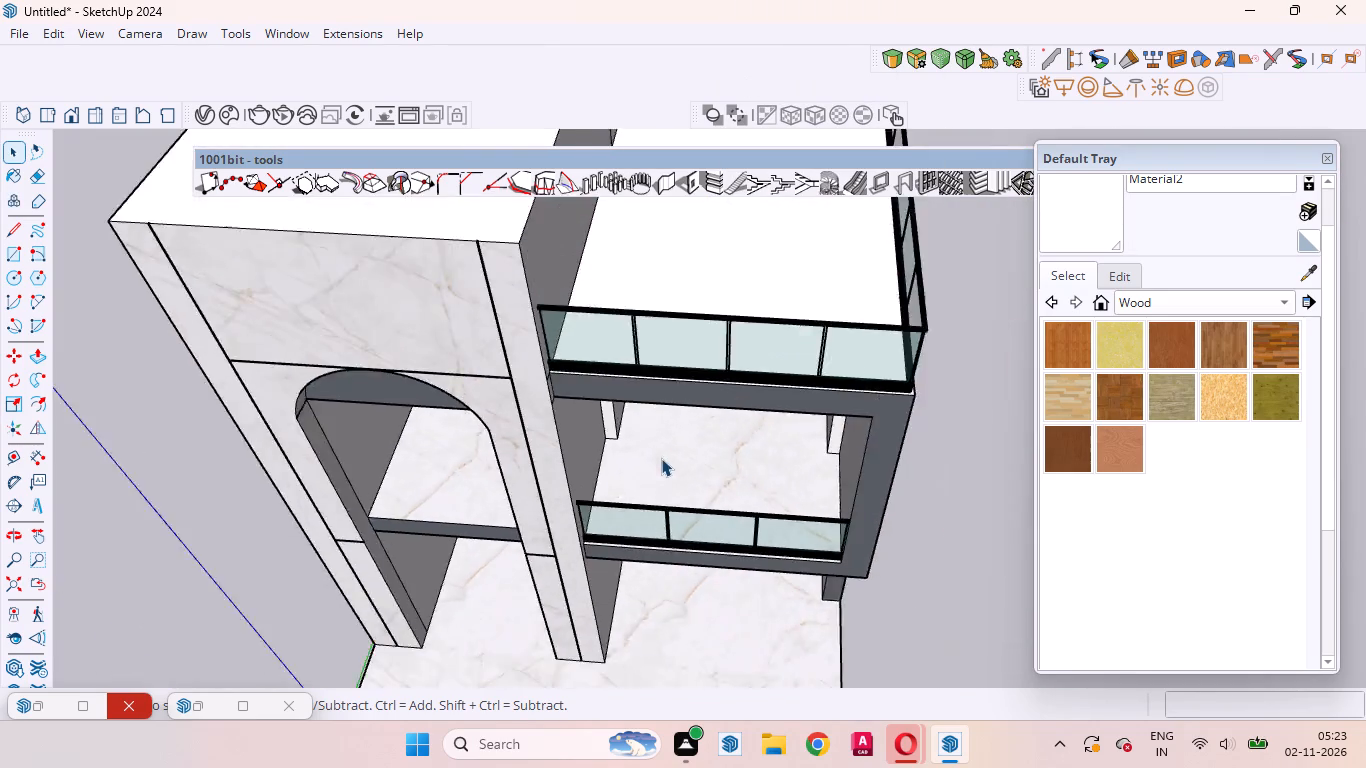
scroll(661, 458, down, 5)
middle_drag(586, 539, 616, 166)
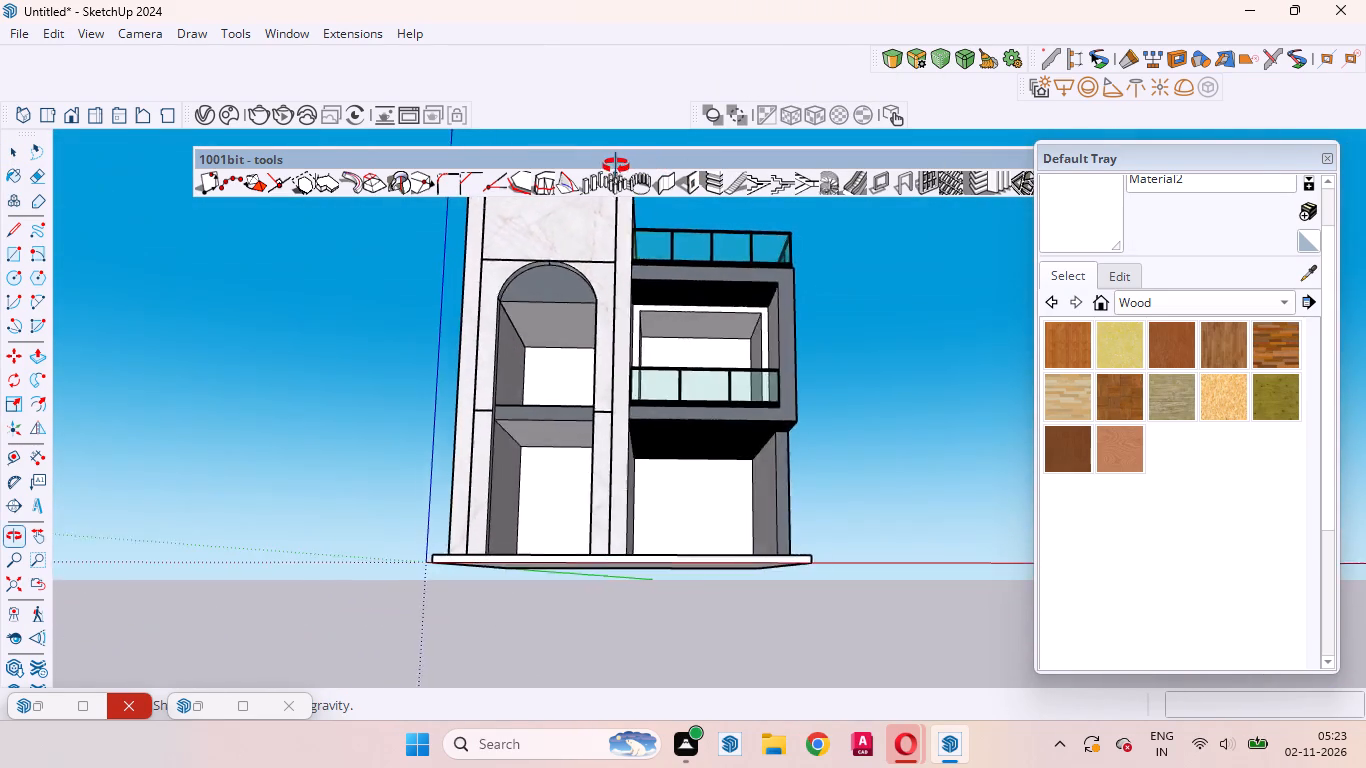
middle_drag(616, 166, 581, 187)
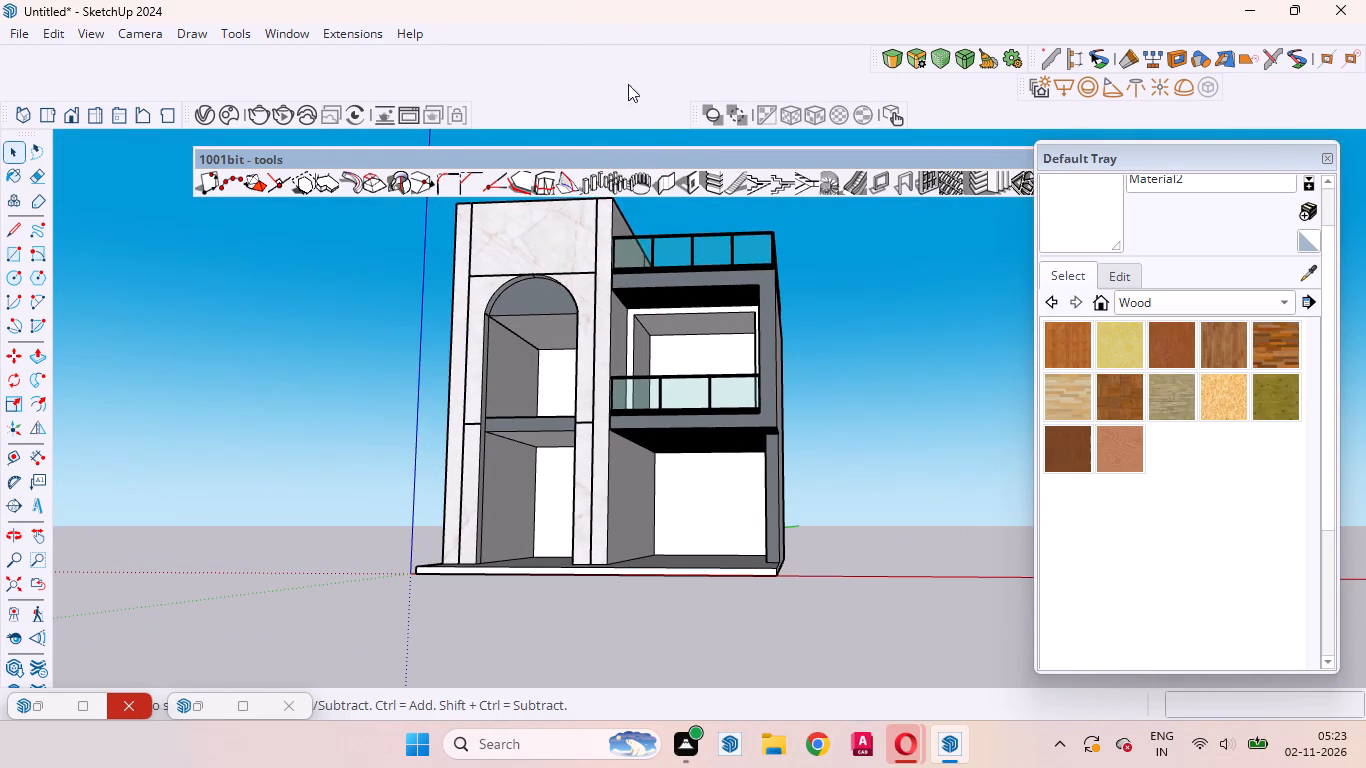
click(57, 27)
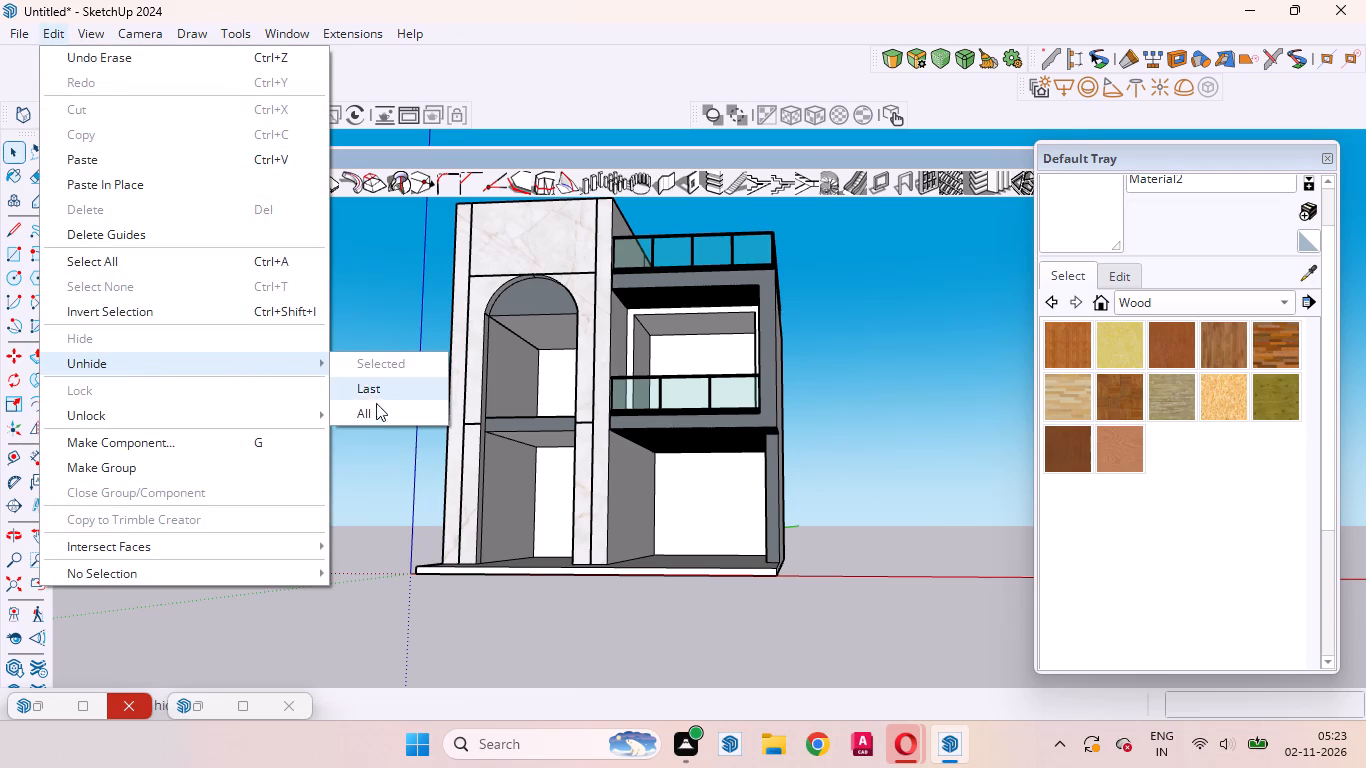
click(385, 414)
Scale the glazed balcony door by about 1.06 along the red axis, stretching its side to meet the white surround.
scroll(692, 304, up, 8)
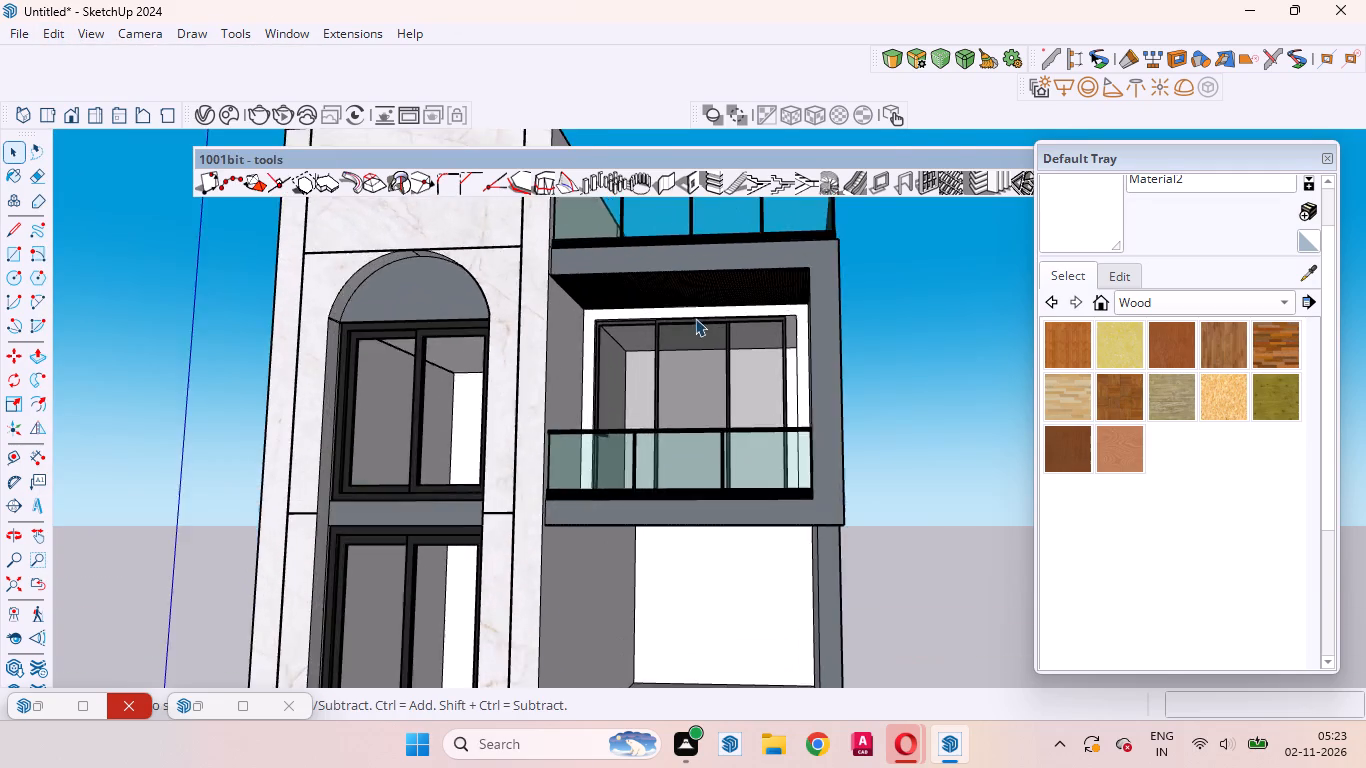
scroll(695, 318, up, 7)
scroll(674, 348, down, 8)
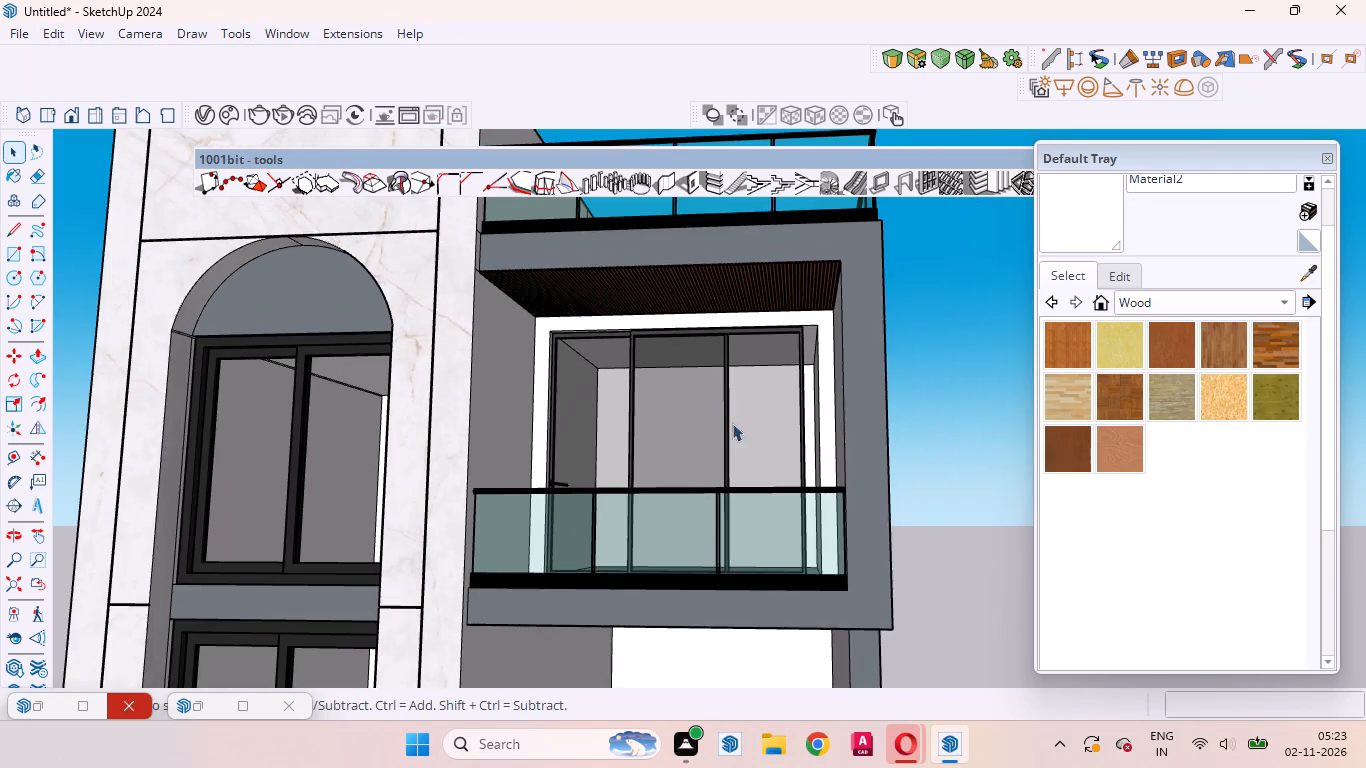
middle_drag(736, 433, 798, 544)
scroll(769, 466, up, 5)
click(769, 465)
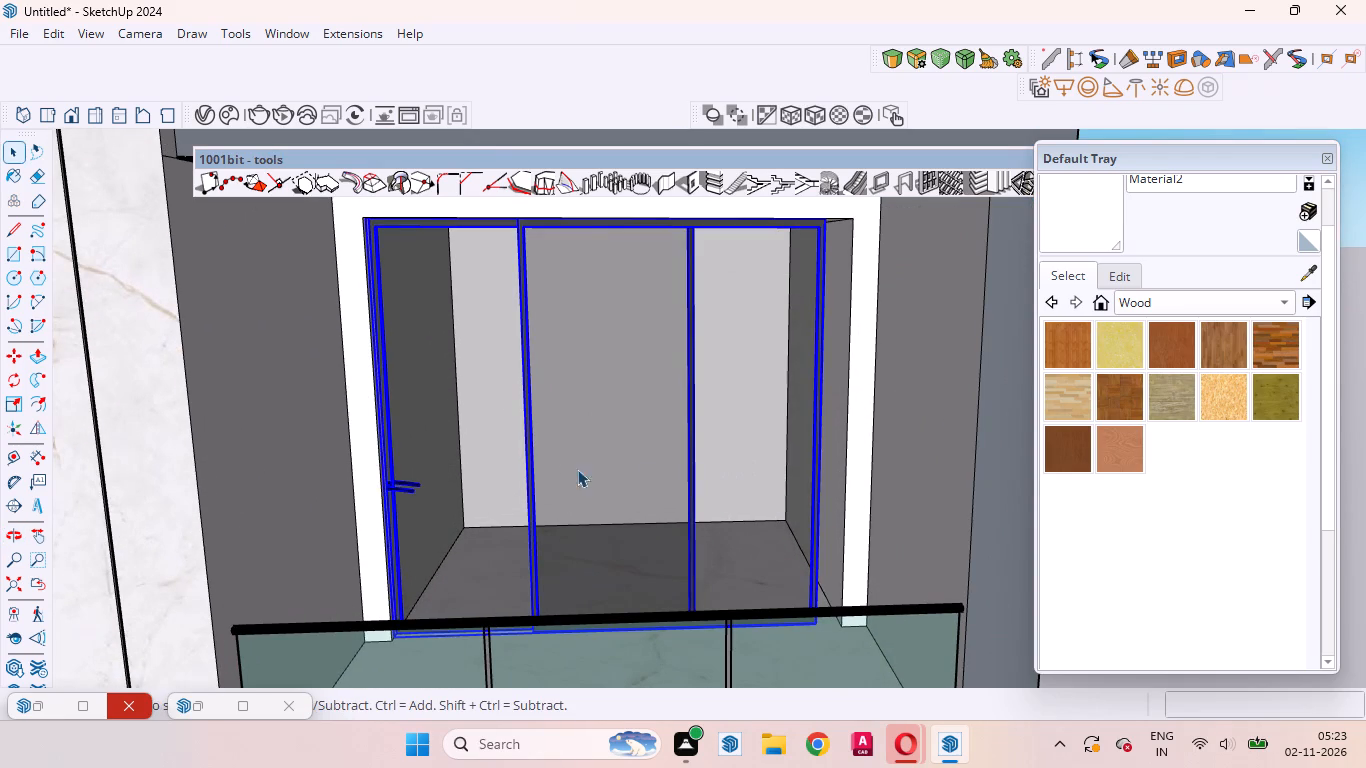
click(19, 408)
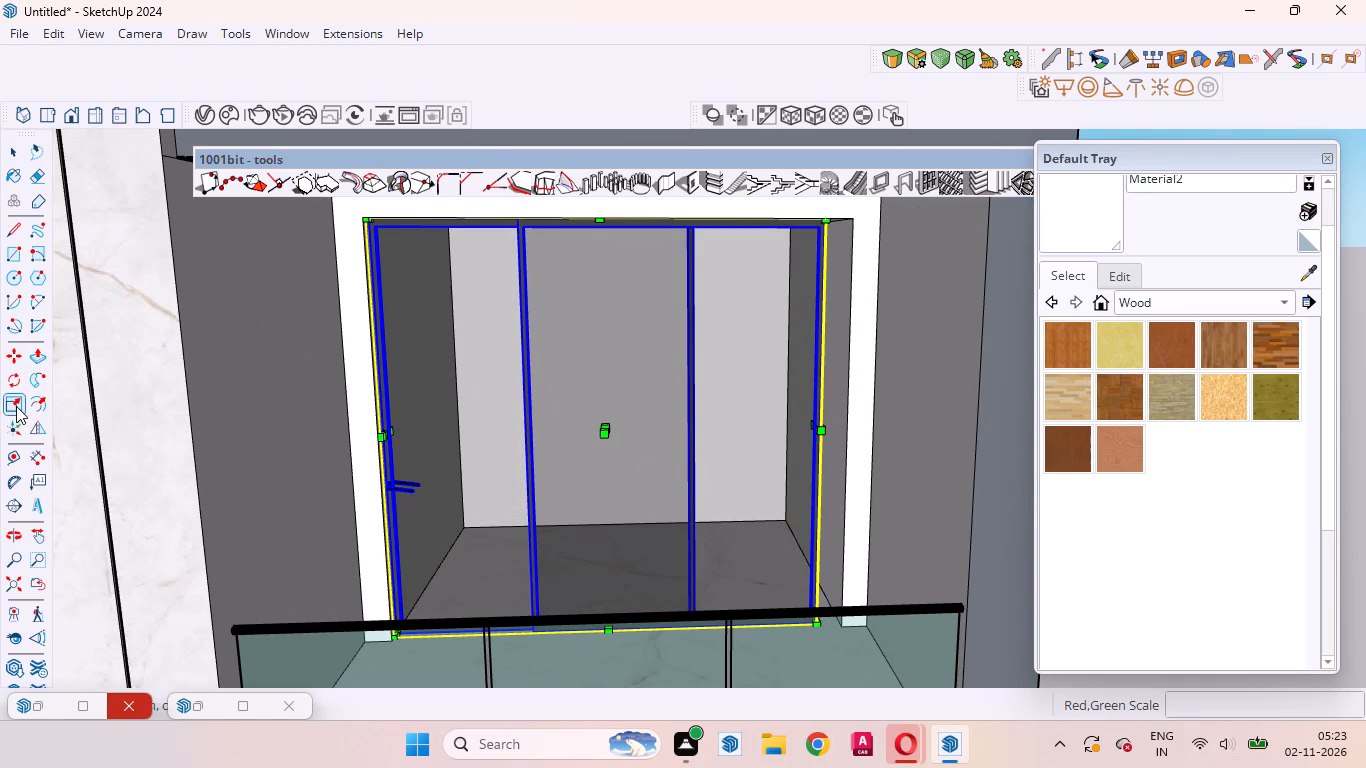
click(16, 406)
scroll(836, 421, up, 5)
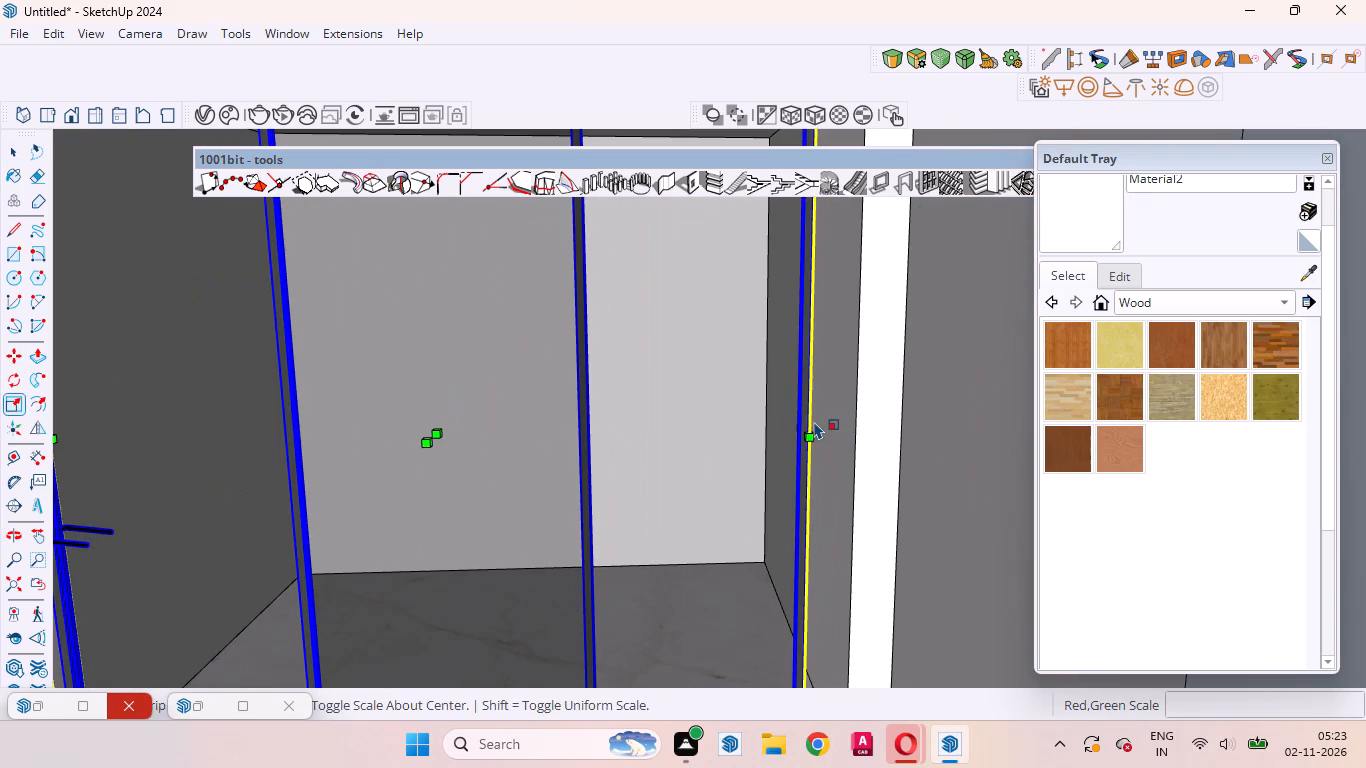
click(807, 423)
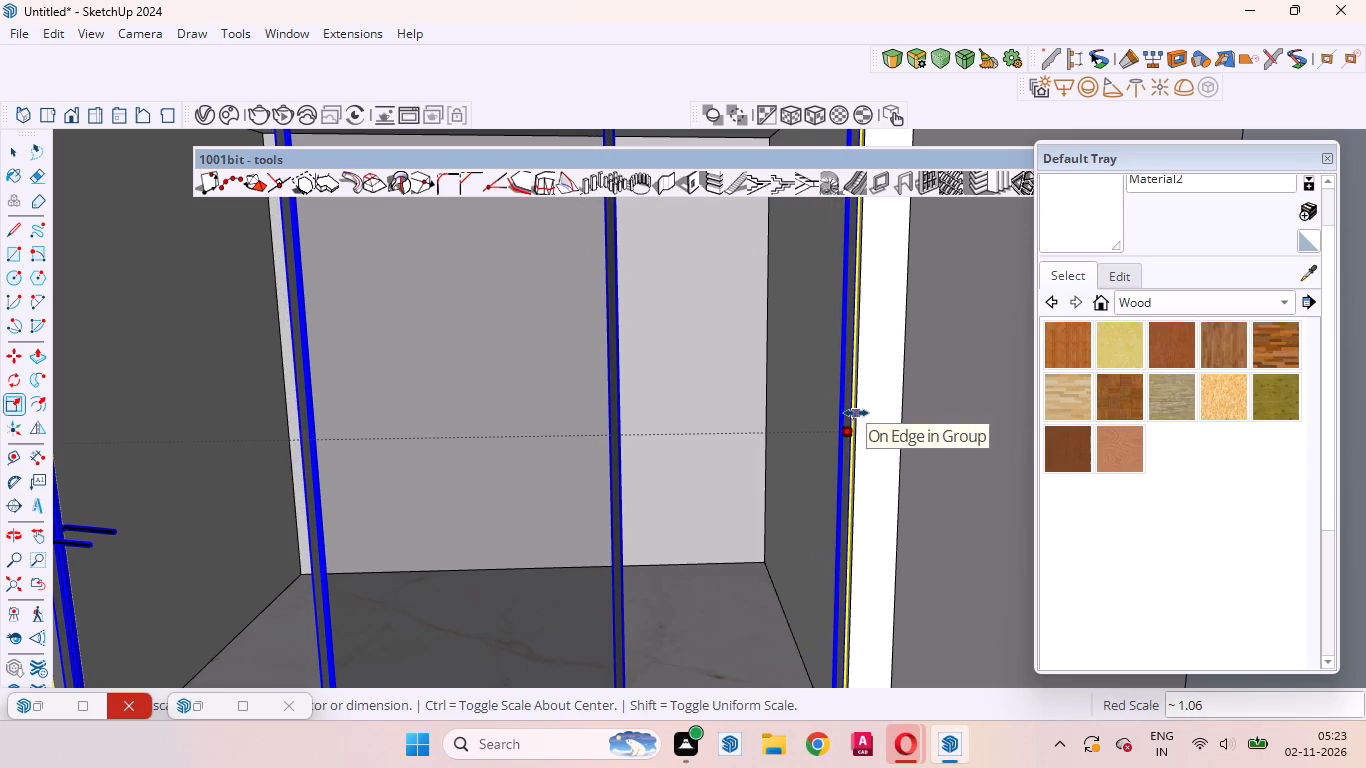
click(856, 413)
Examine the fit of the glazed balcony door in its white surround from close up and against the whole facade.
scroll(857, 425, up, 11)
middle_drag(852, 485, 750, 552)
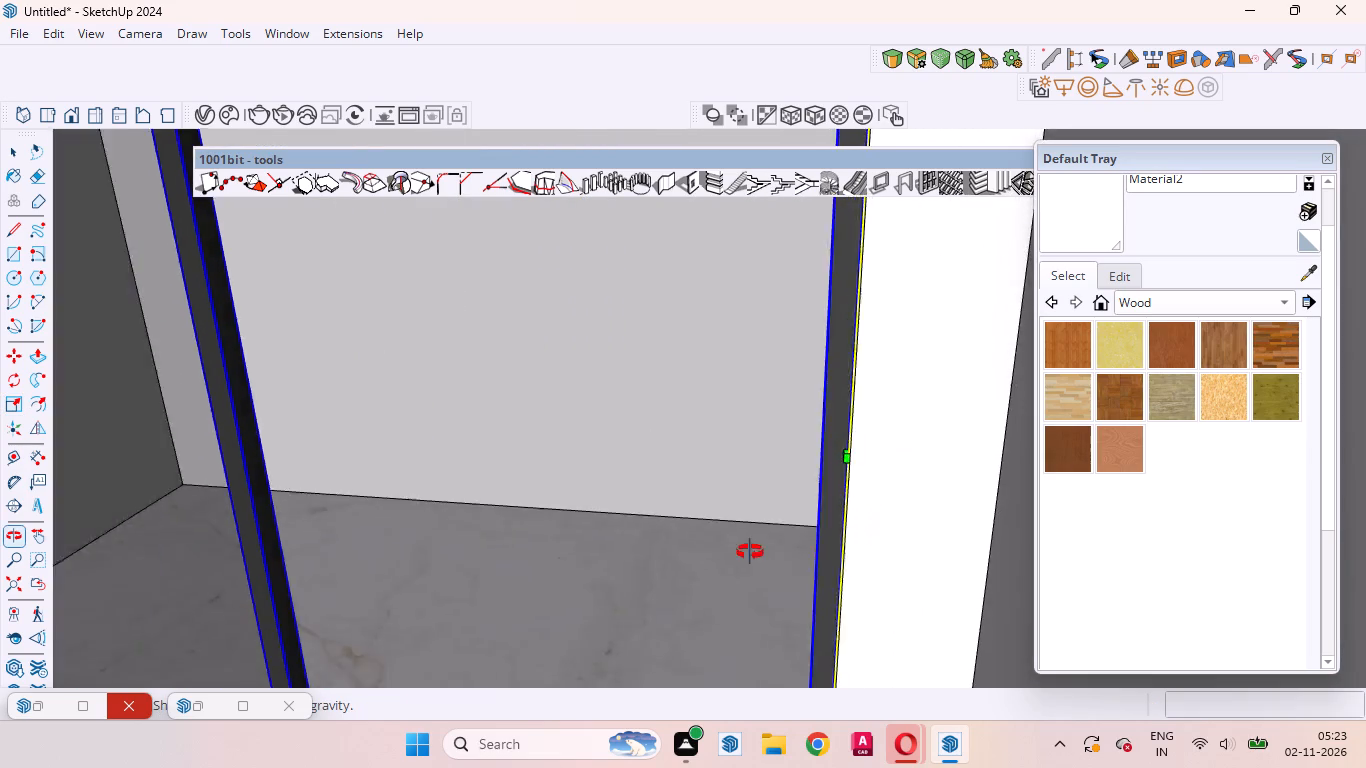
middle_drag(750, 552, 847, 524)
scroll(847, 524, up, 1)
scroll(851, 529, down, 5)
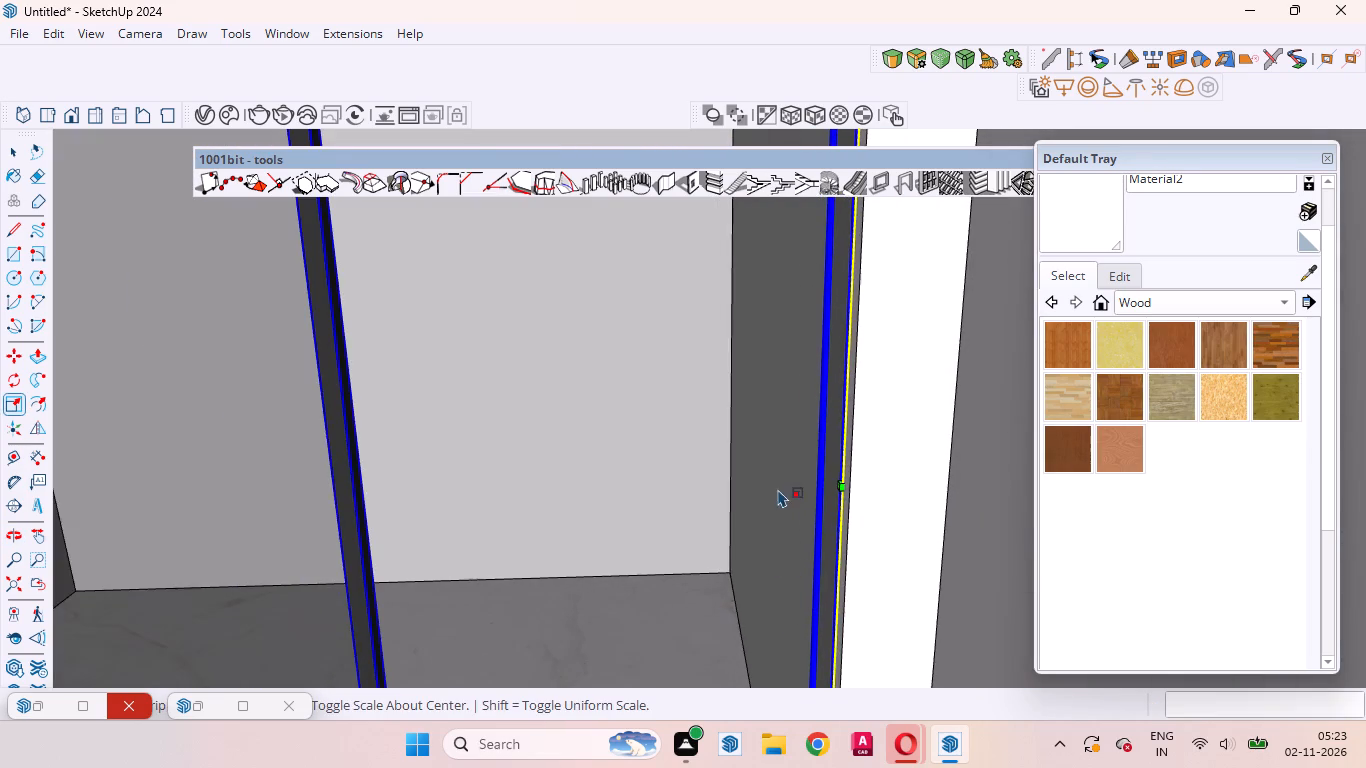
middle_drag(784, 523, 800, 599)
scroll(800, 580, up, 1)
scroll(801, 552, down, 20)
scroll(801, 552, down, 3)
middle_drag(779, 606, 769, 600)
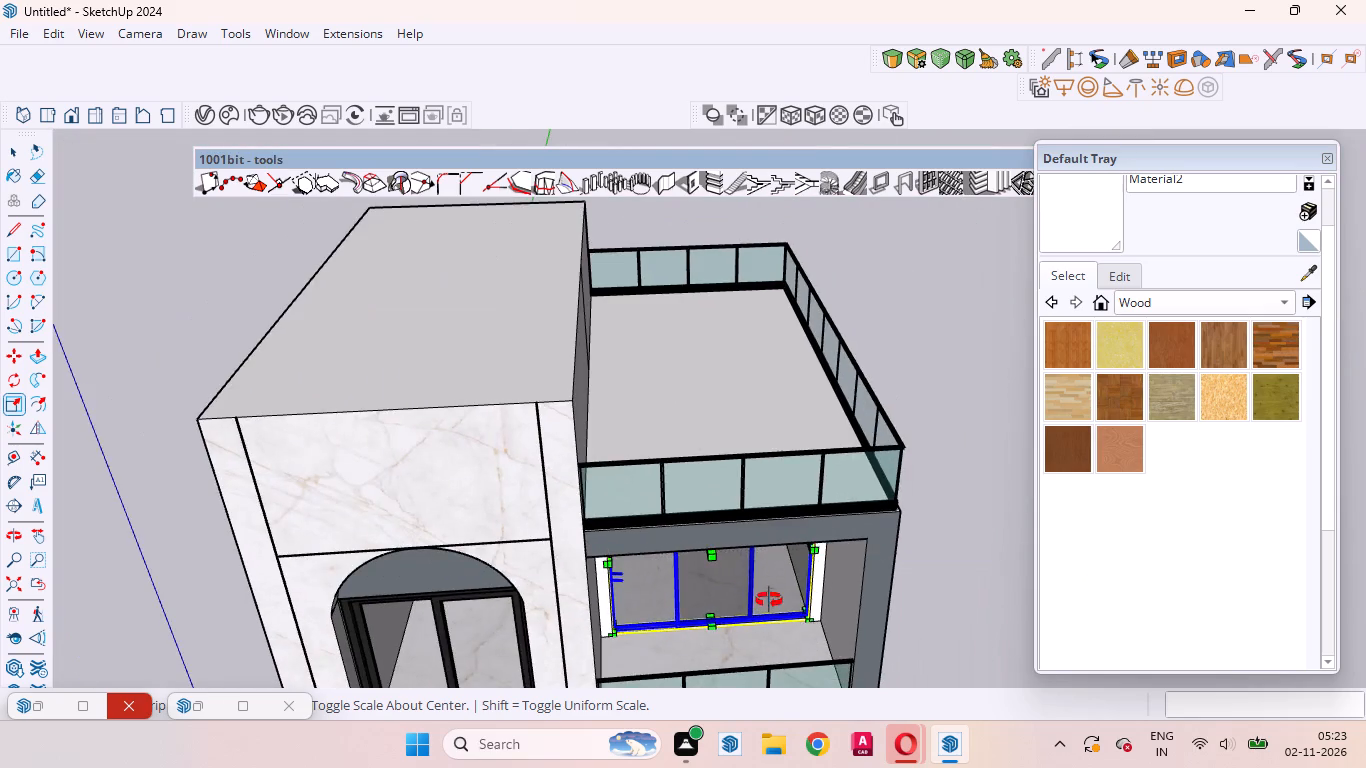
middle_drag(769, 600, 733, 468)
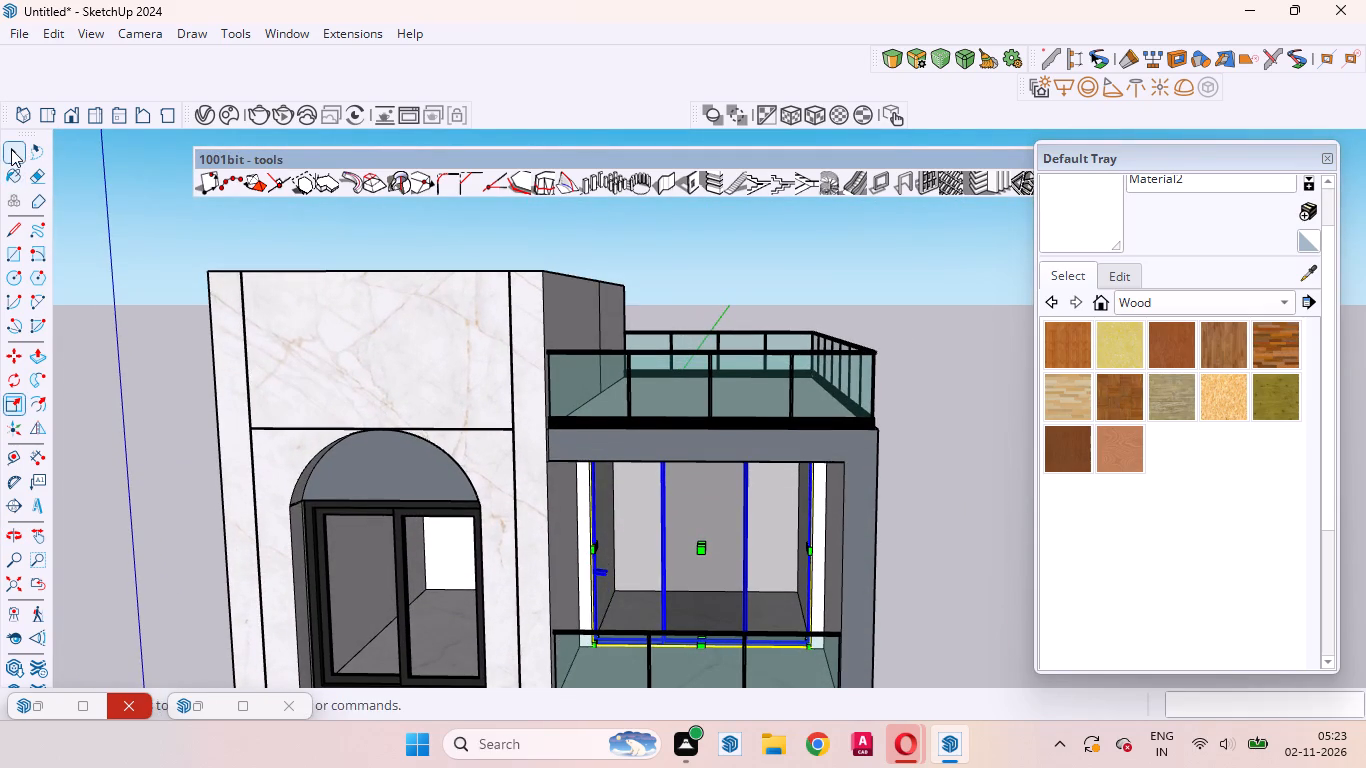
click(11, 149)
click(97, 530)
scroll(630, 514, up, 5)
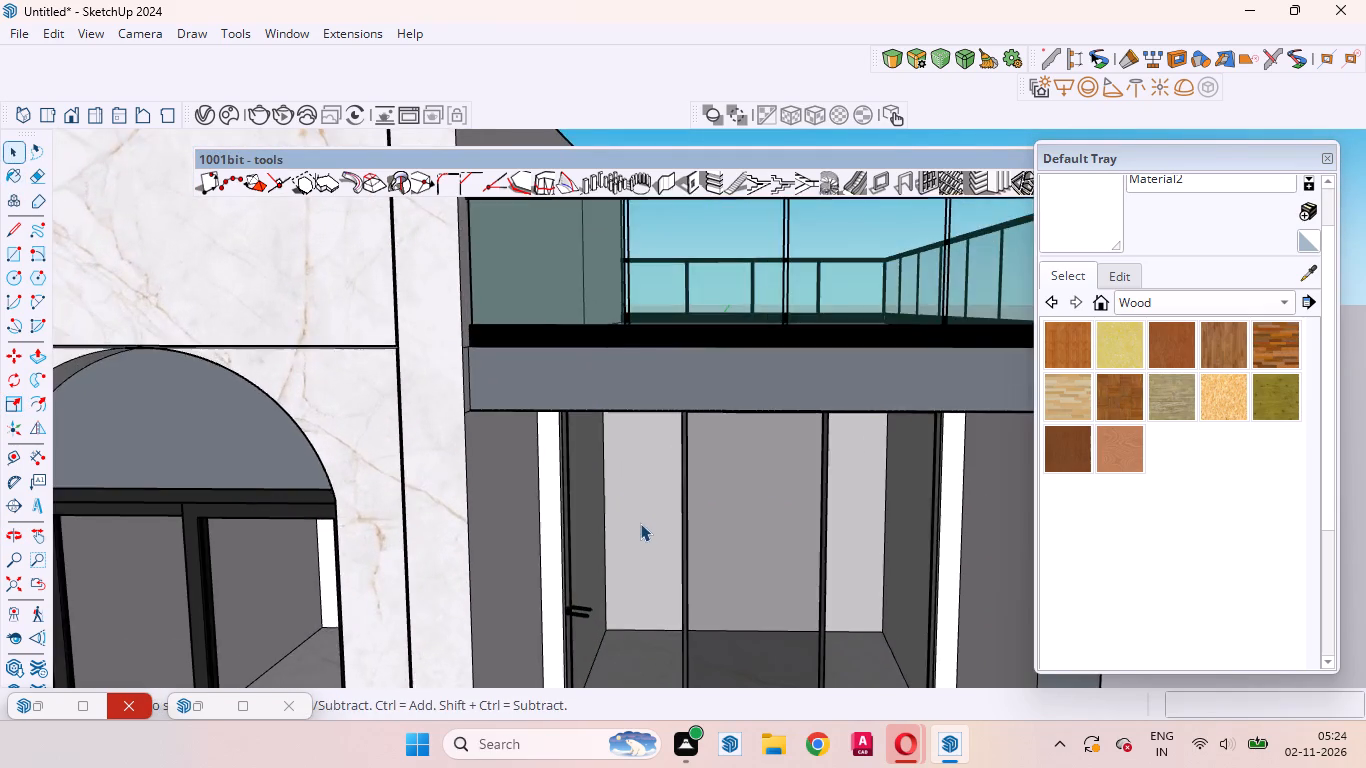
middle_drag(640, 523, 632, 445)
scroll(648, 449, down, 15)
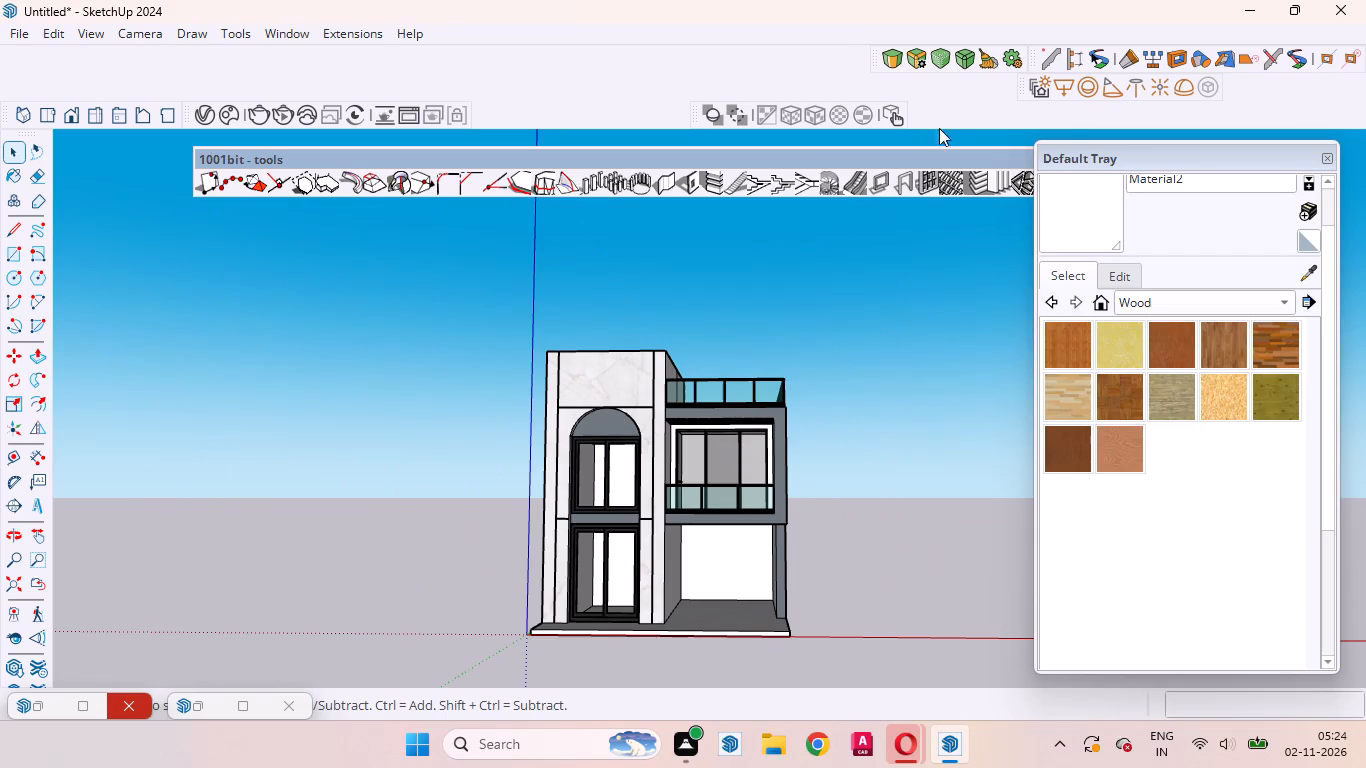
Open the 3D Warehouse model library.
click(288, 30)
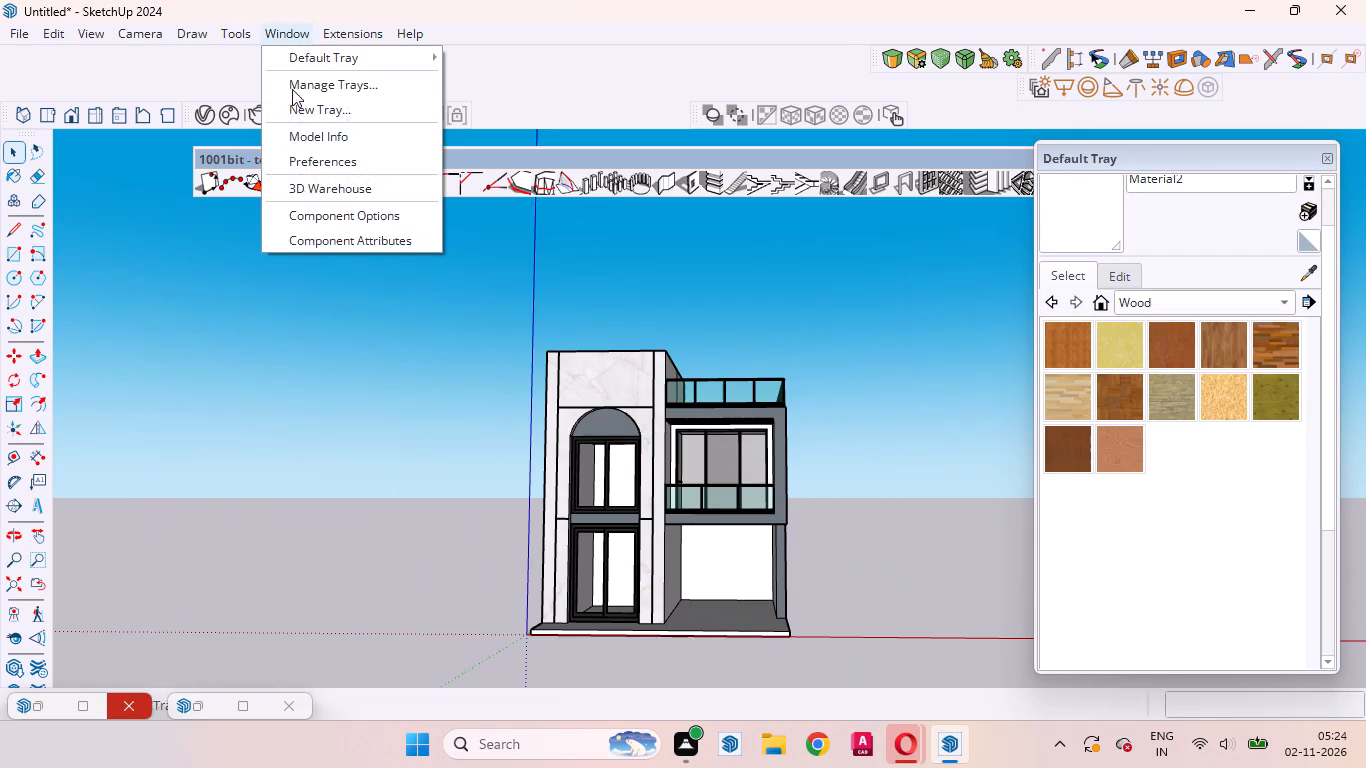
click(315, 196)
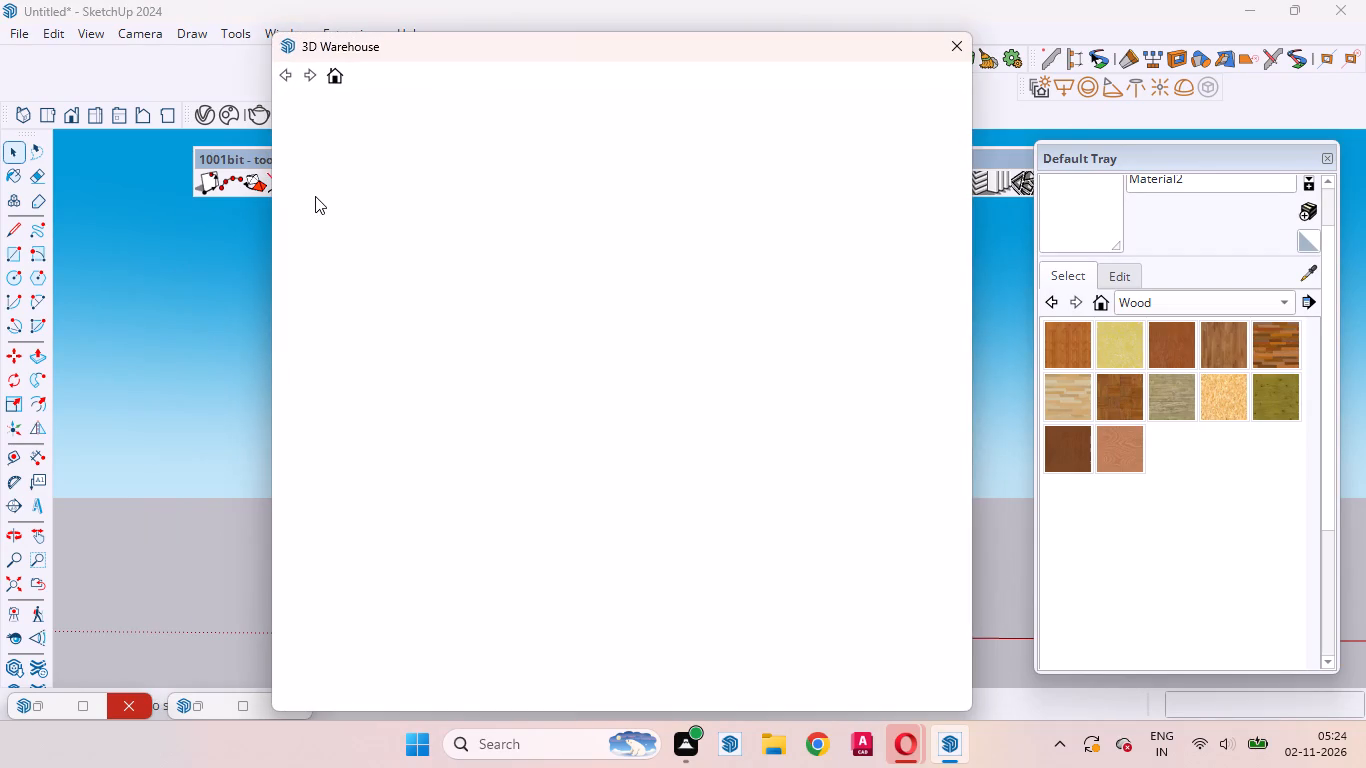
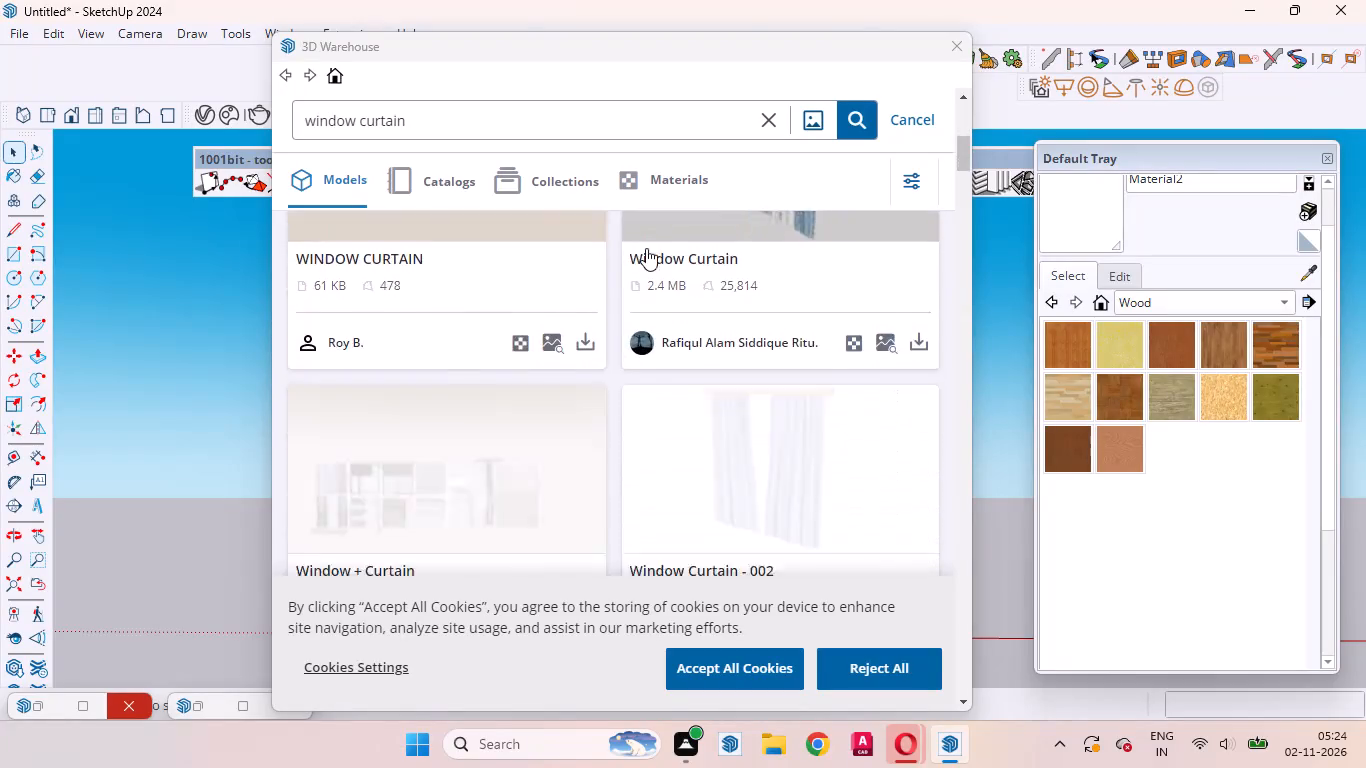
Look through the "window curtain" models in the 3D Warehouse for a curtain that suits the facade windows.
scroll(646, 248, down, 14)
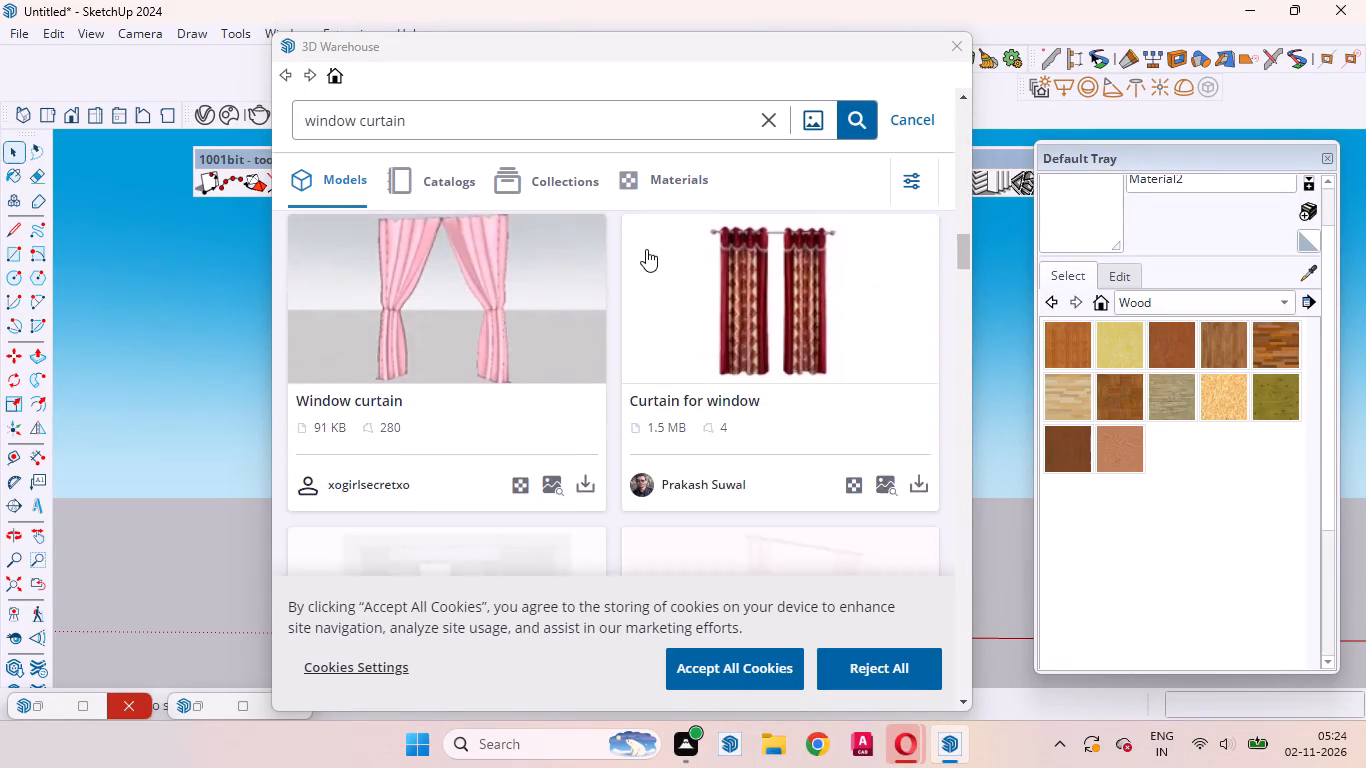
scroll(646, 249, down, 7)
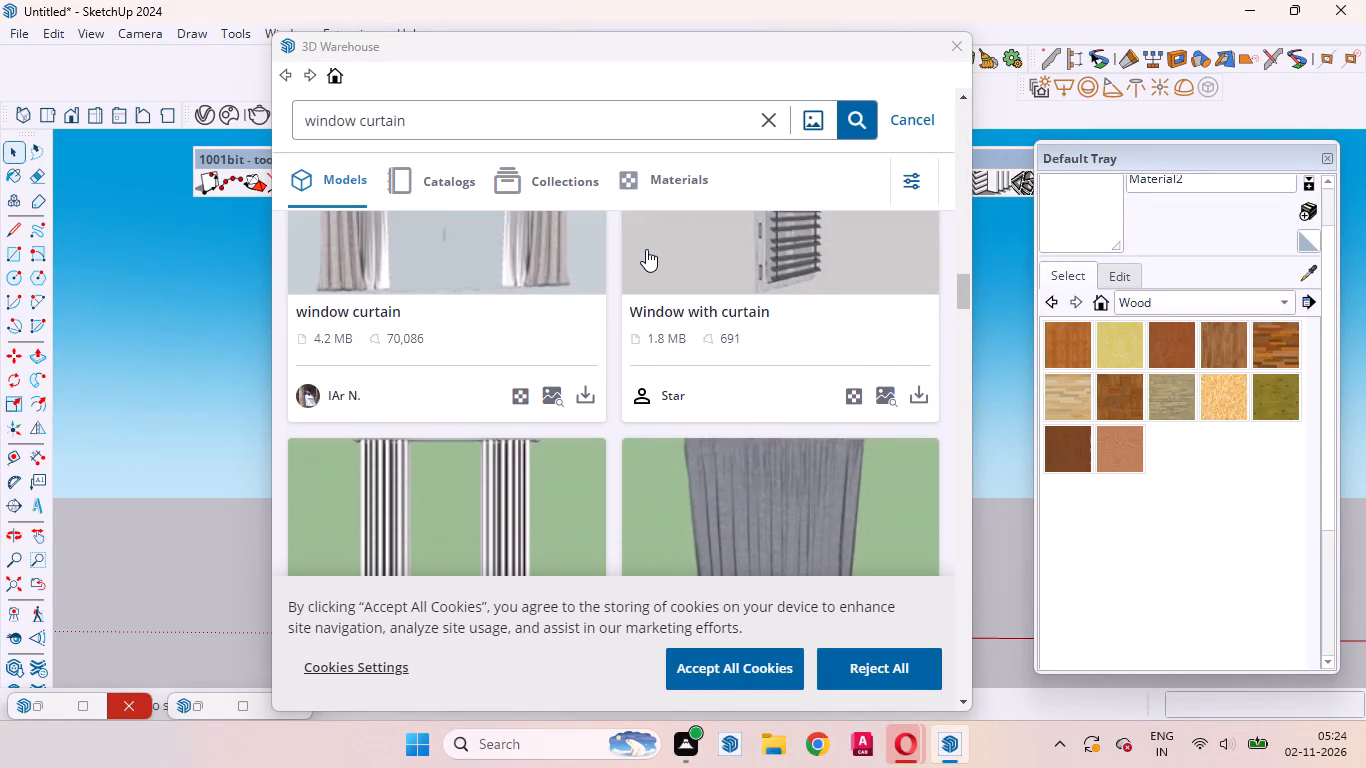
scroll(646, 249, down, 3)
scroll(646, 249, up, 1)
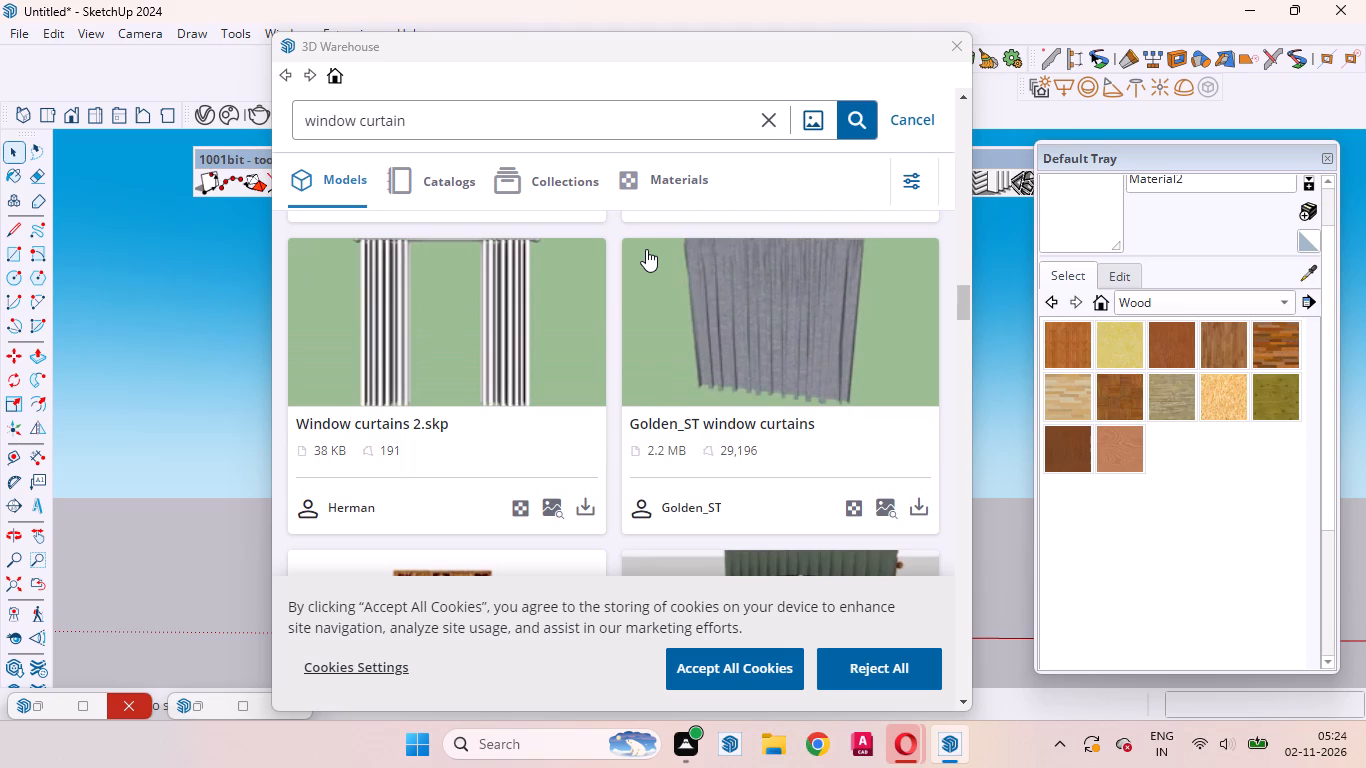
scroll(646, 249, down, 4)
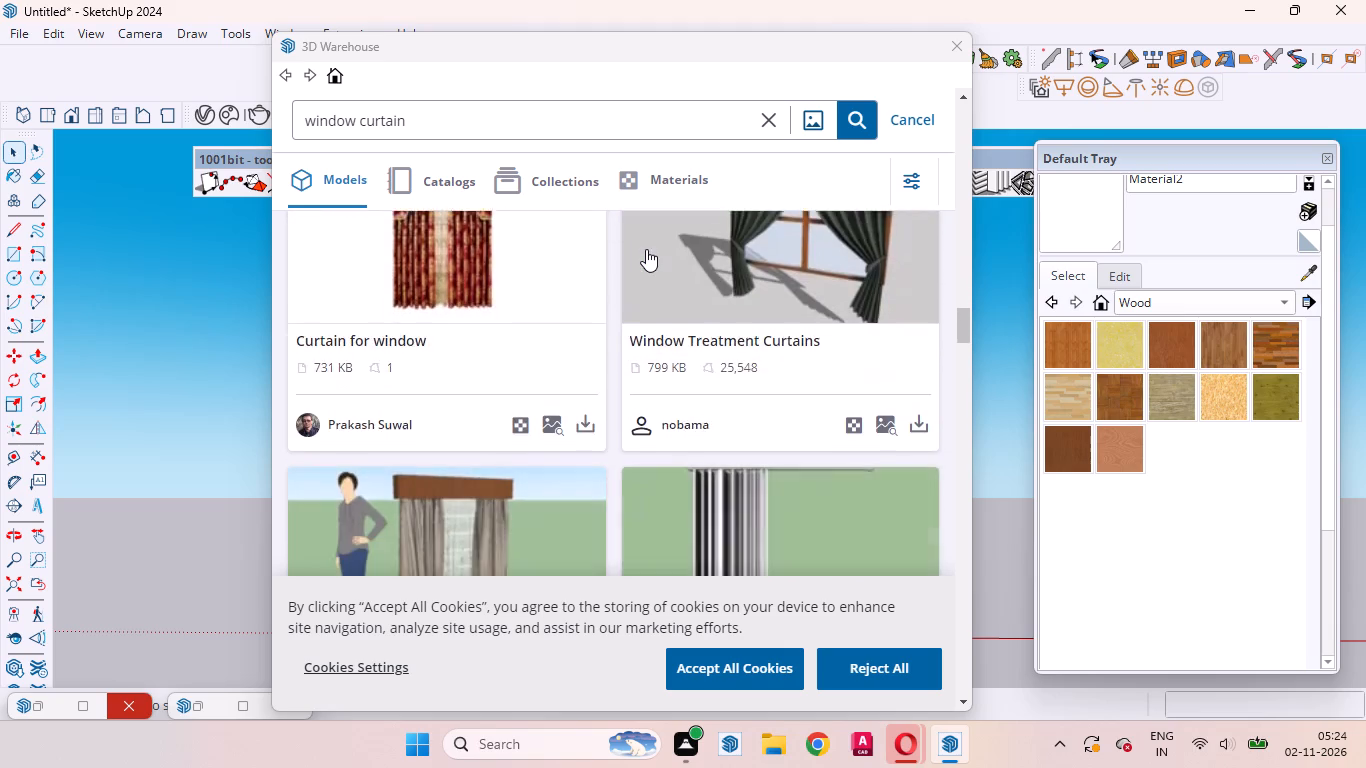
scroll(646, 249, down, 7)
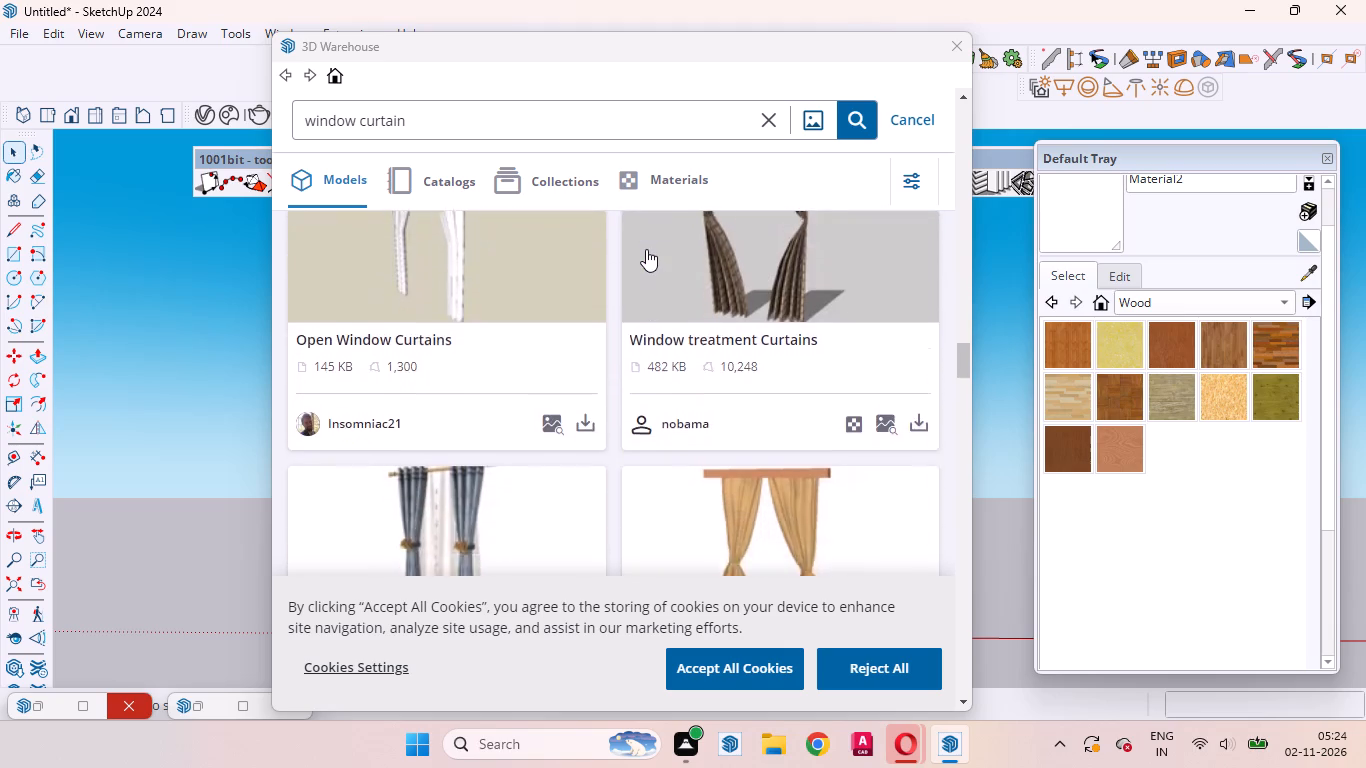
scroll(646, 249, down, 6)
scroll(646, 249, up, 1)
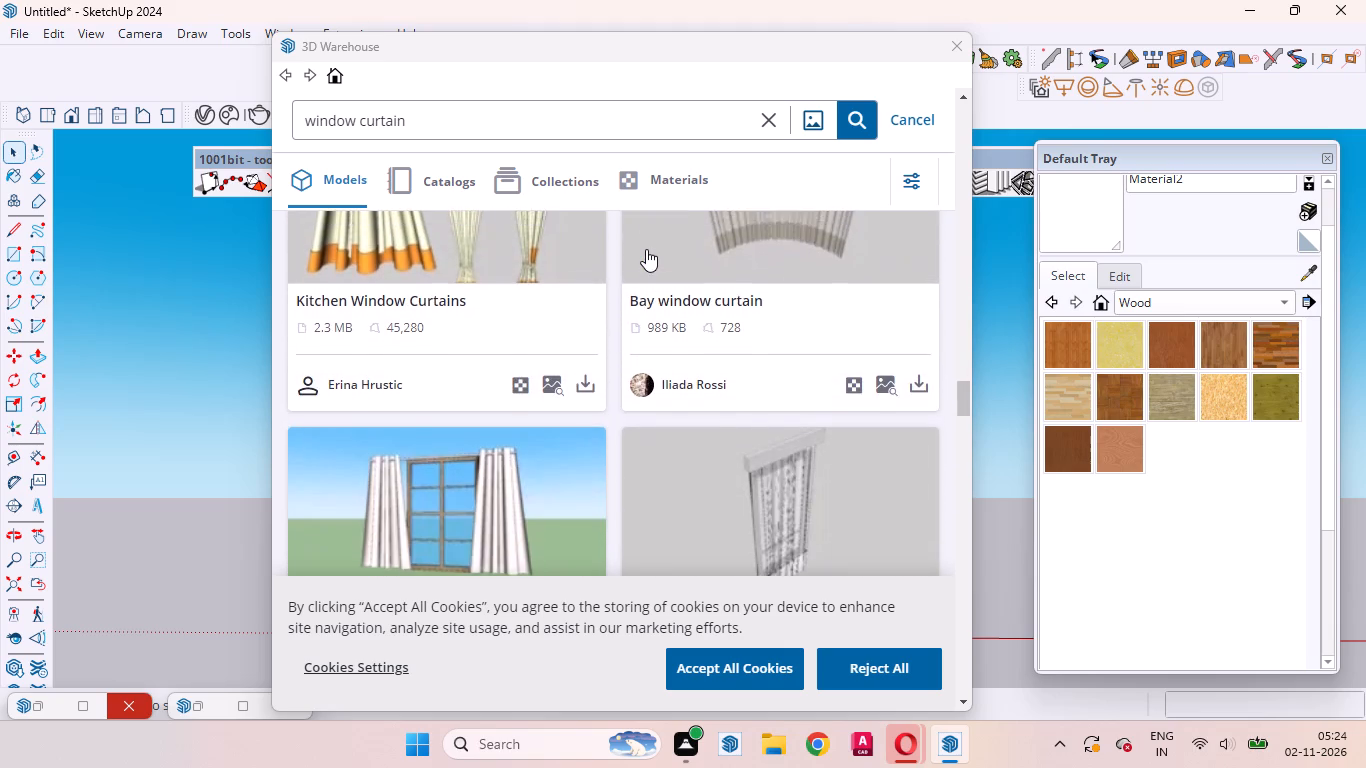
scroll(646, 249, down, 9)
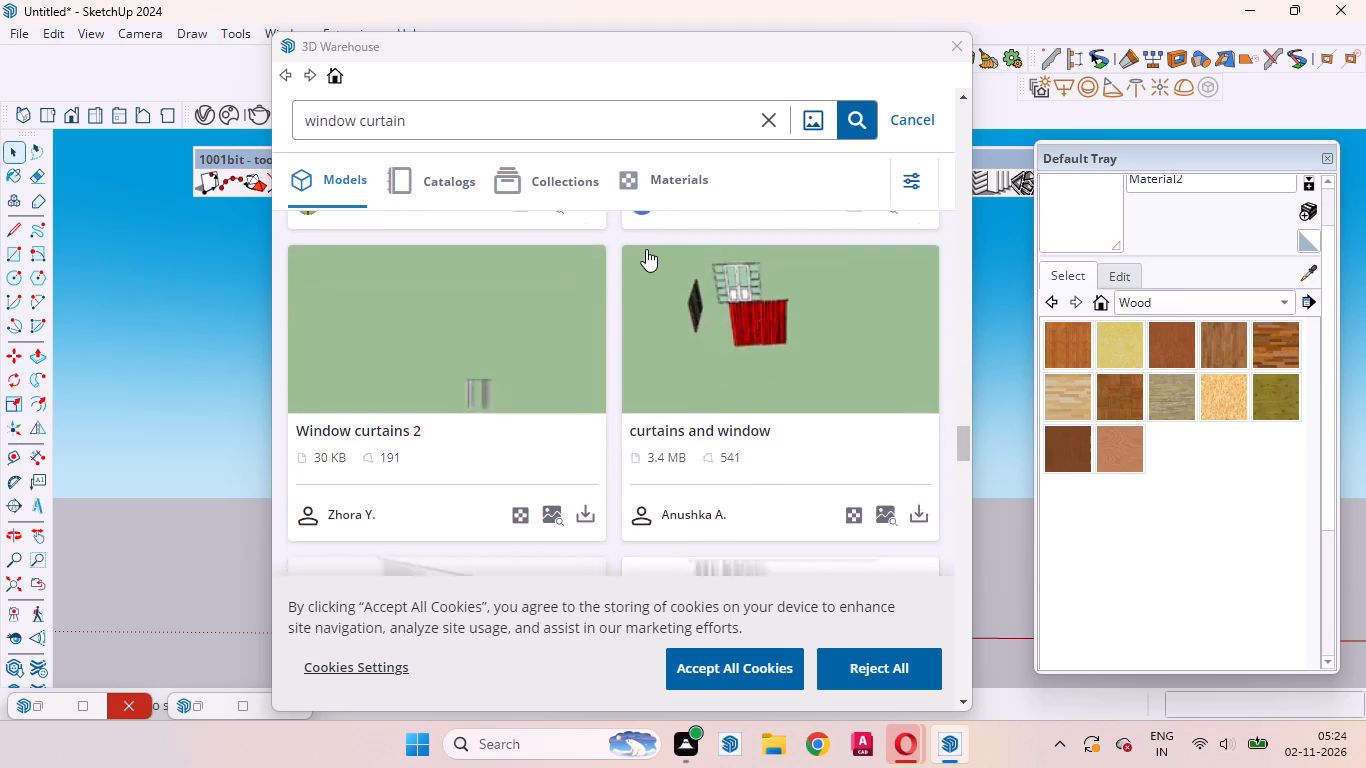
scroll(646, 249, down, 4)
scroll(646, 249, up, 1)
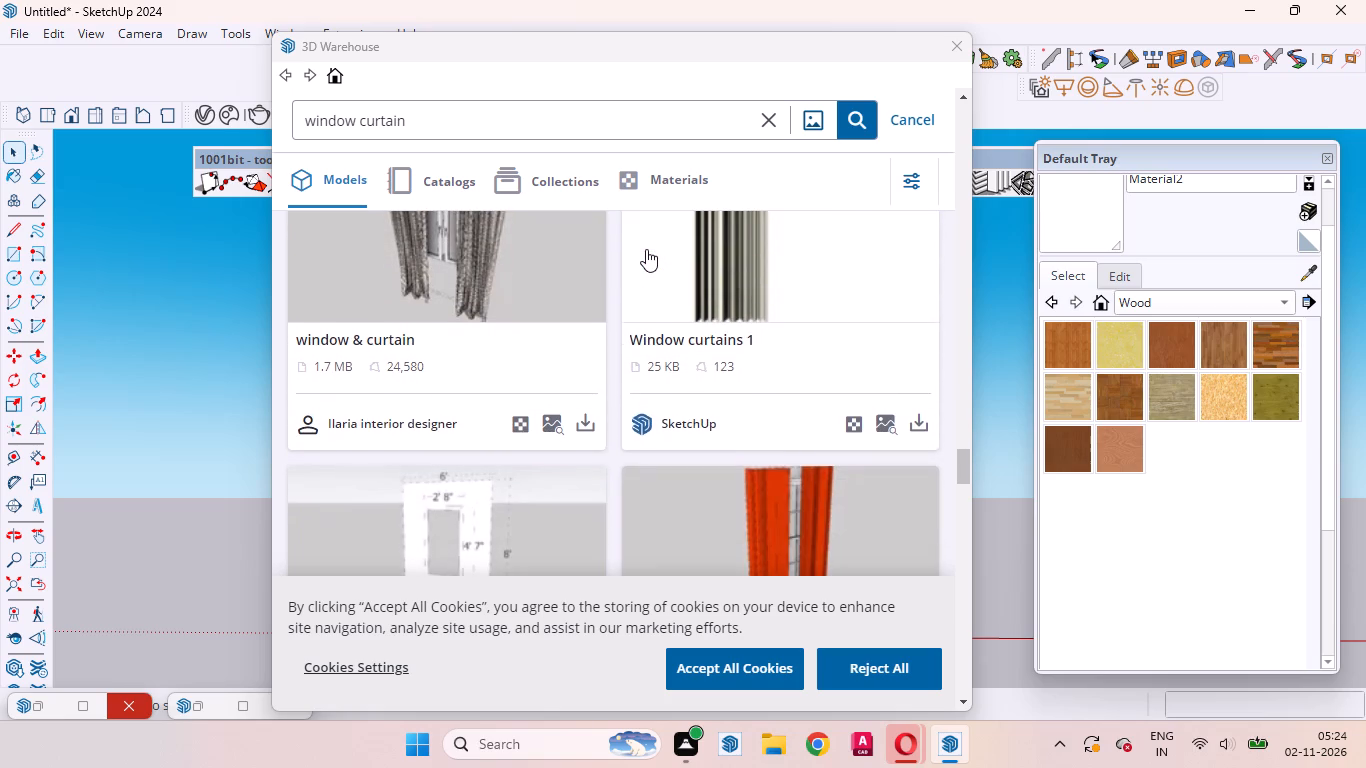
scroll(646, 249, down, 2)
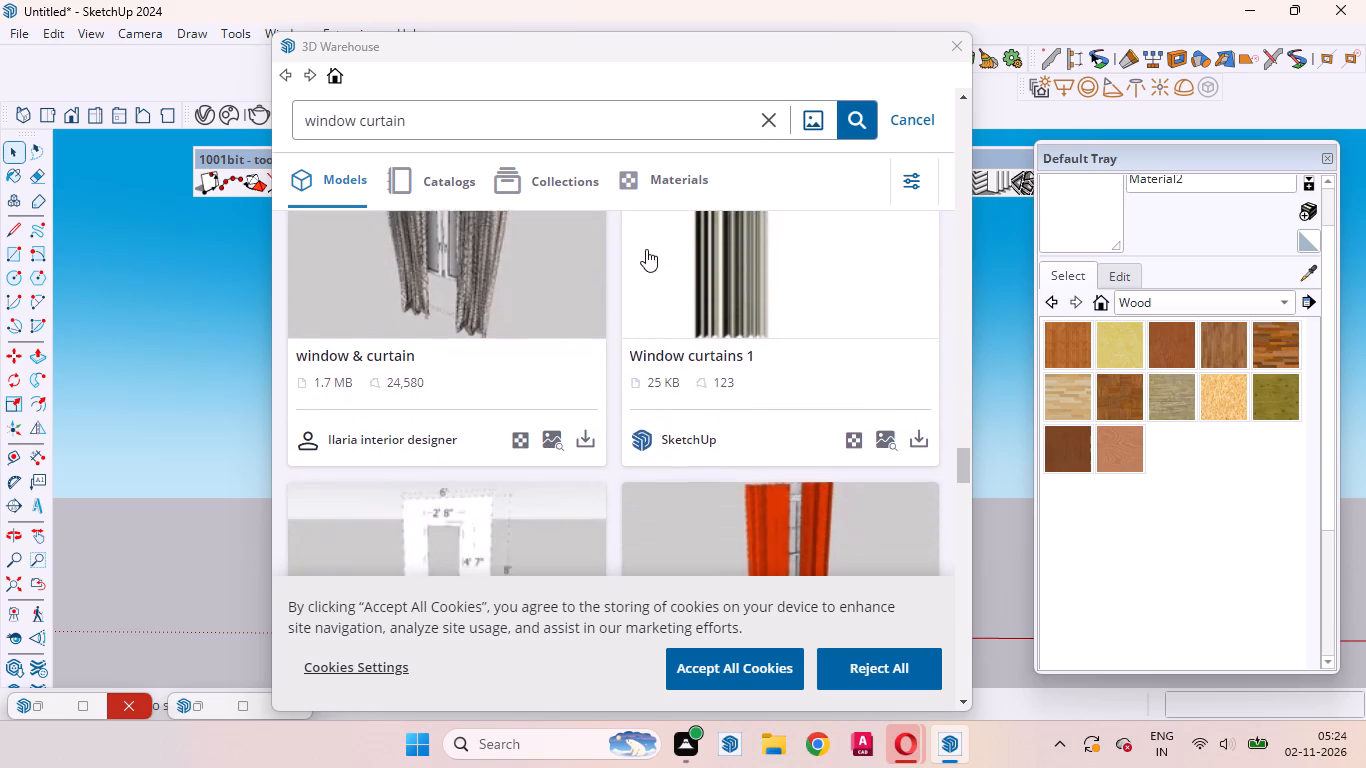
scroll(646, 249, down, 6)
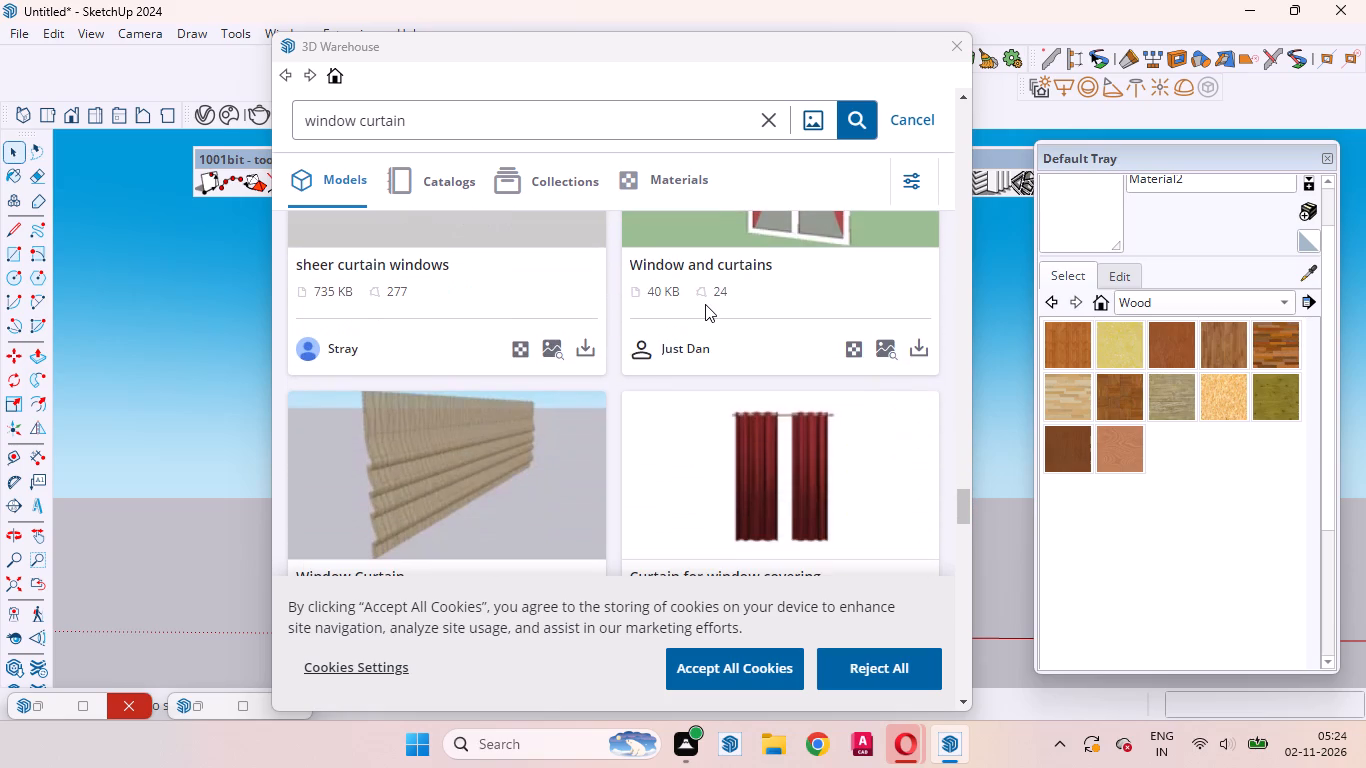
scroll(705, 304, down, 3)
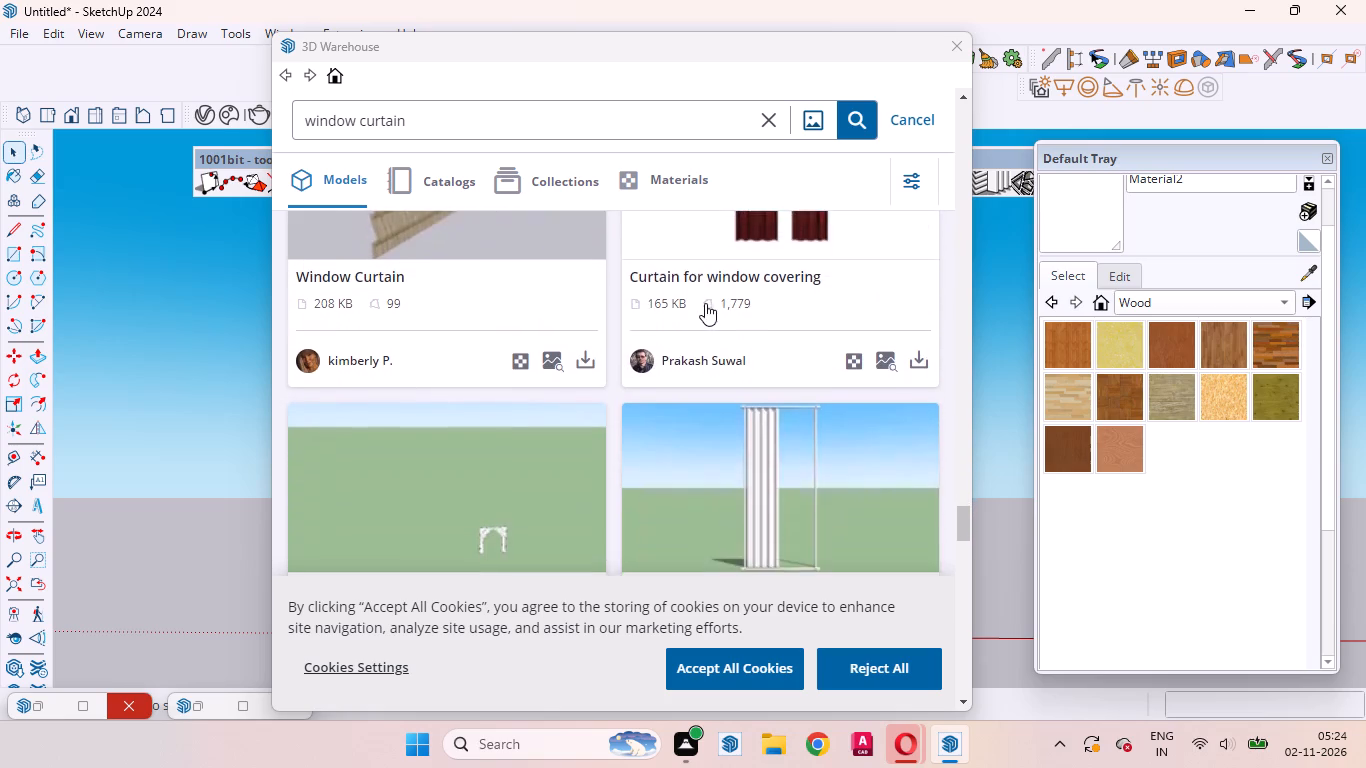
scroll(705, 307, down, 6)
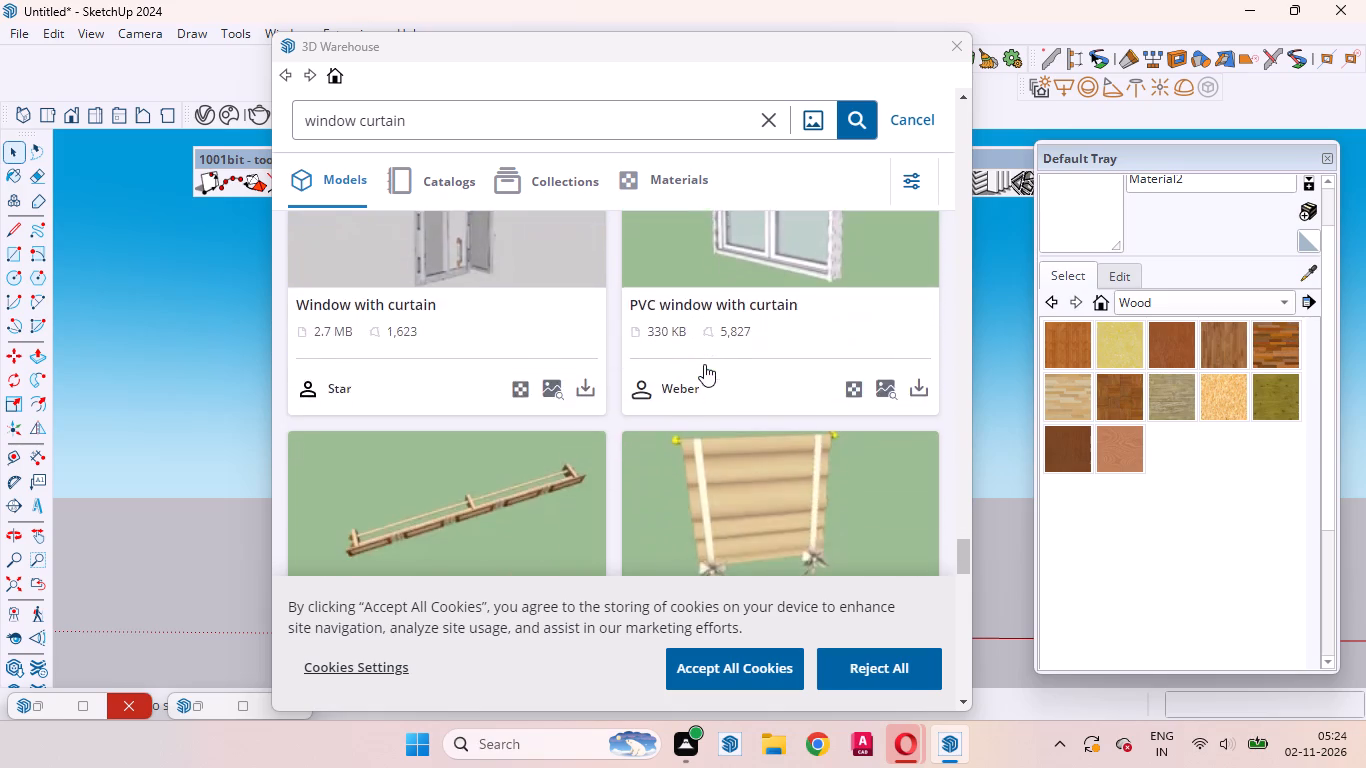
scroll(704, 364, down, 10)
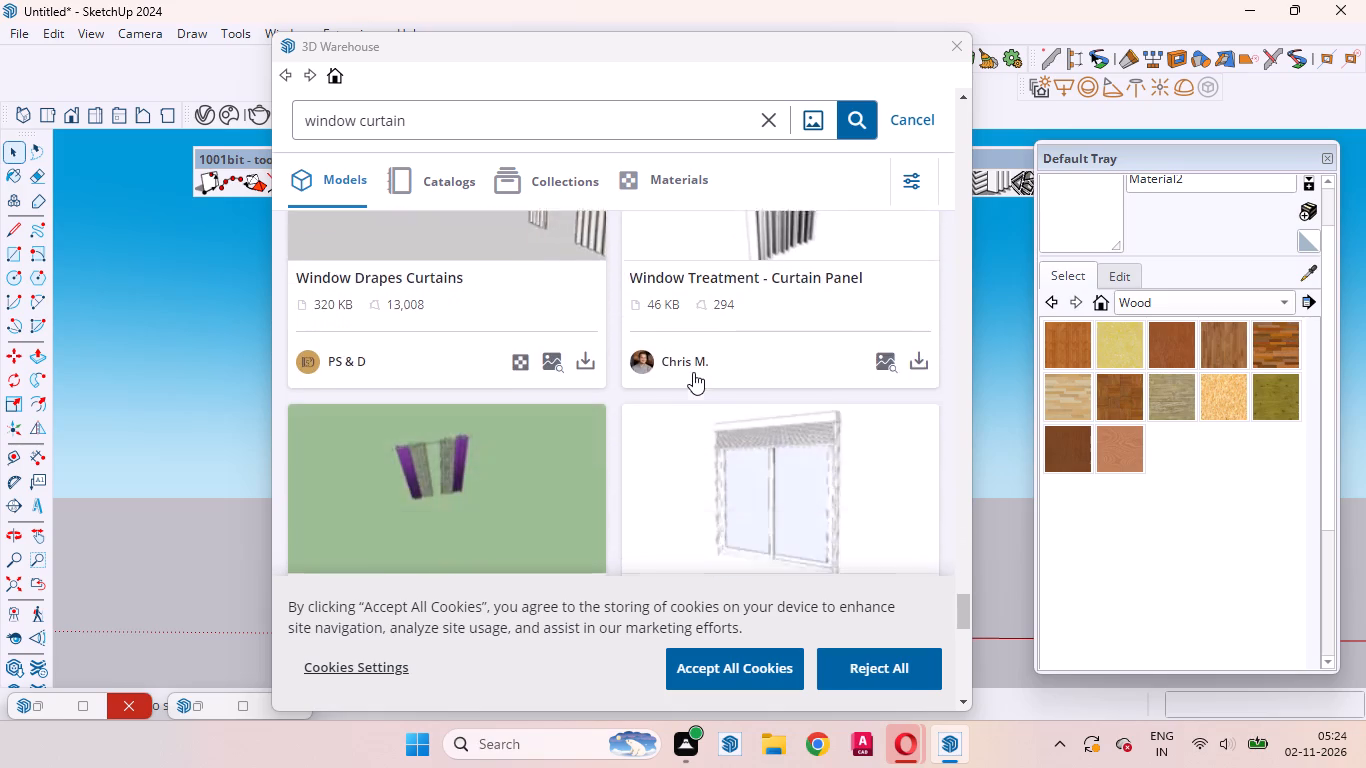
scroll(693, 372, up, 2)
scroll(693, 372, down, 5)
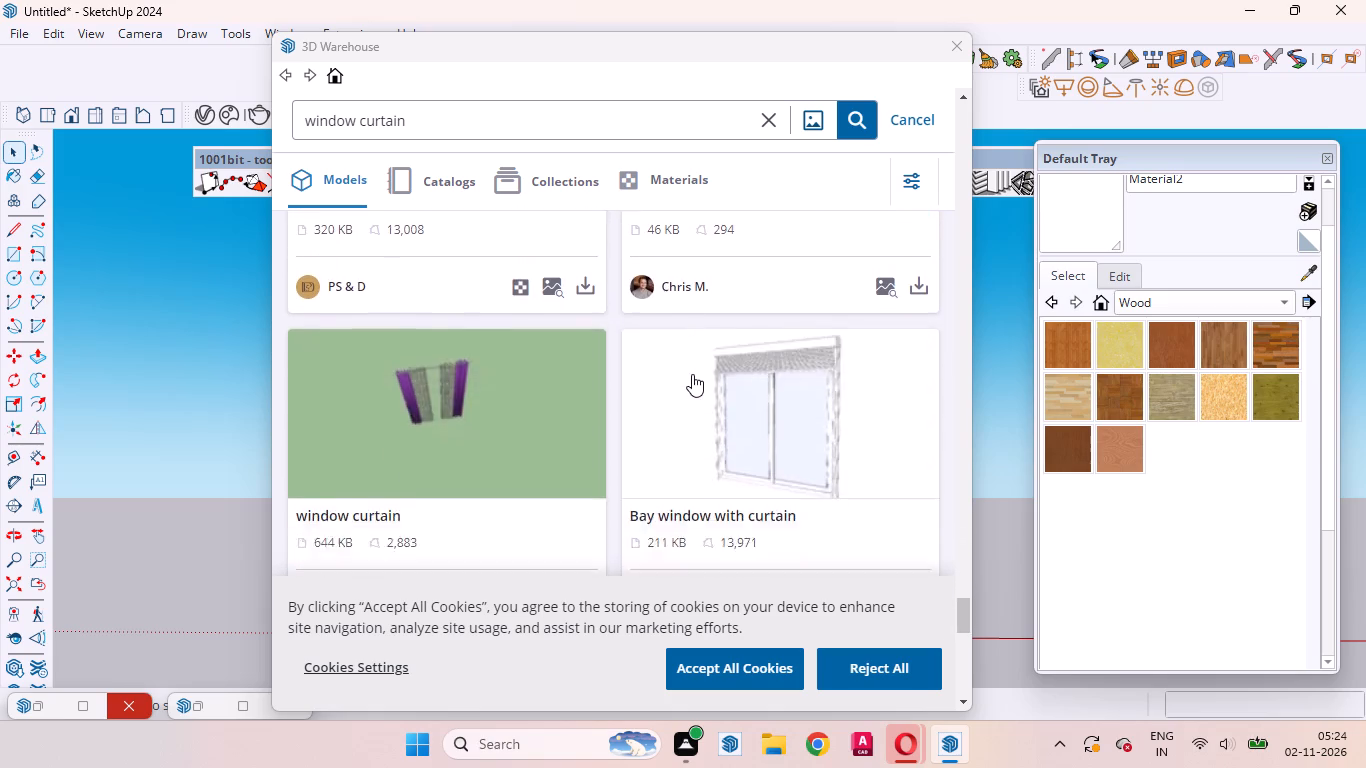
scroll(692, 374, down, 8)
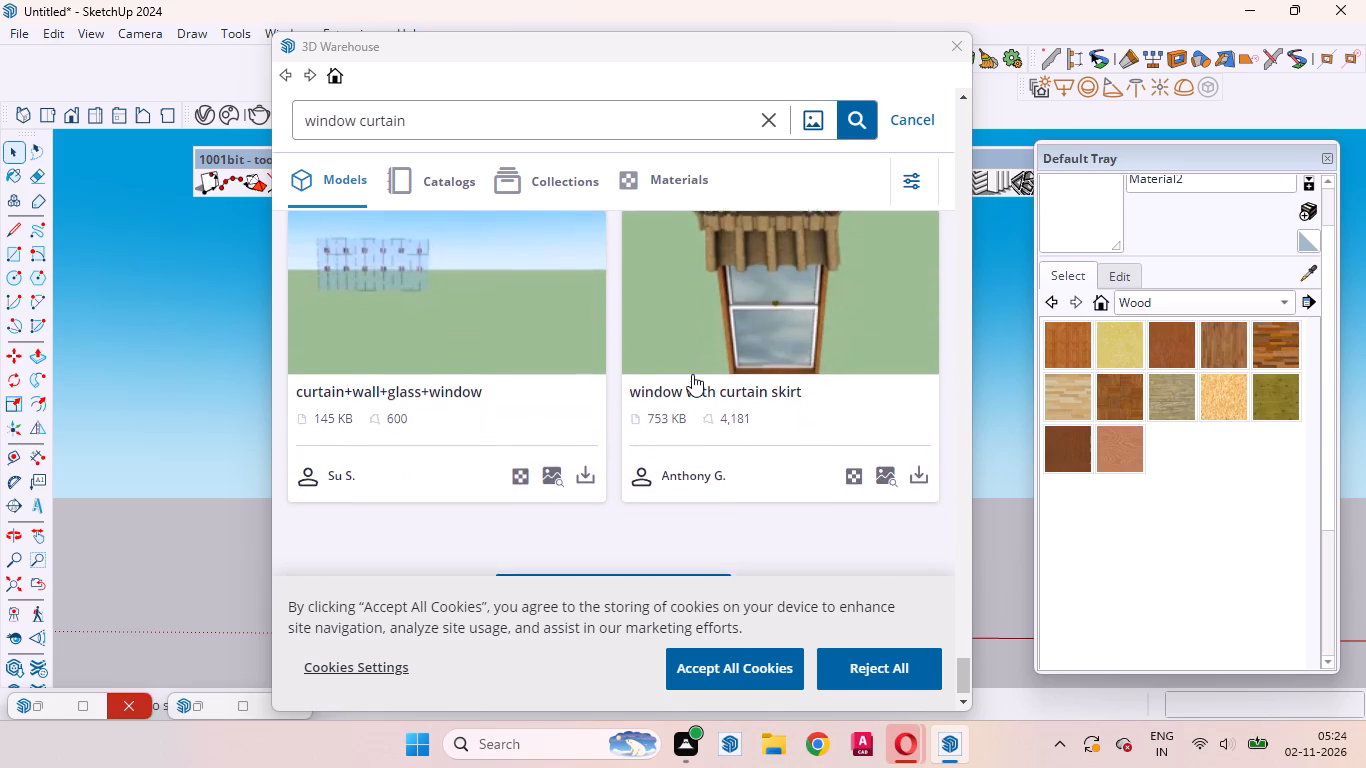
scroll(692, 374, down, 7)
scroll(692, 374, up, 12)
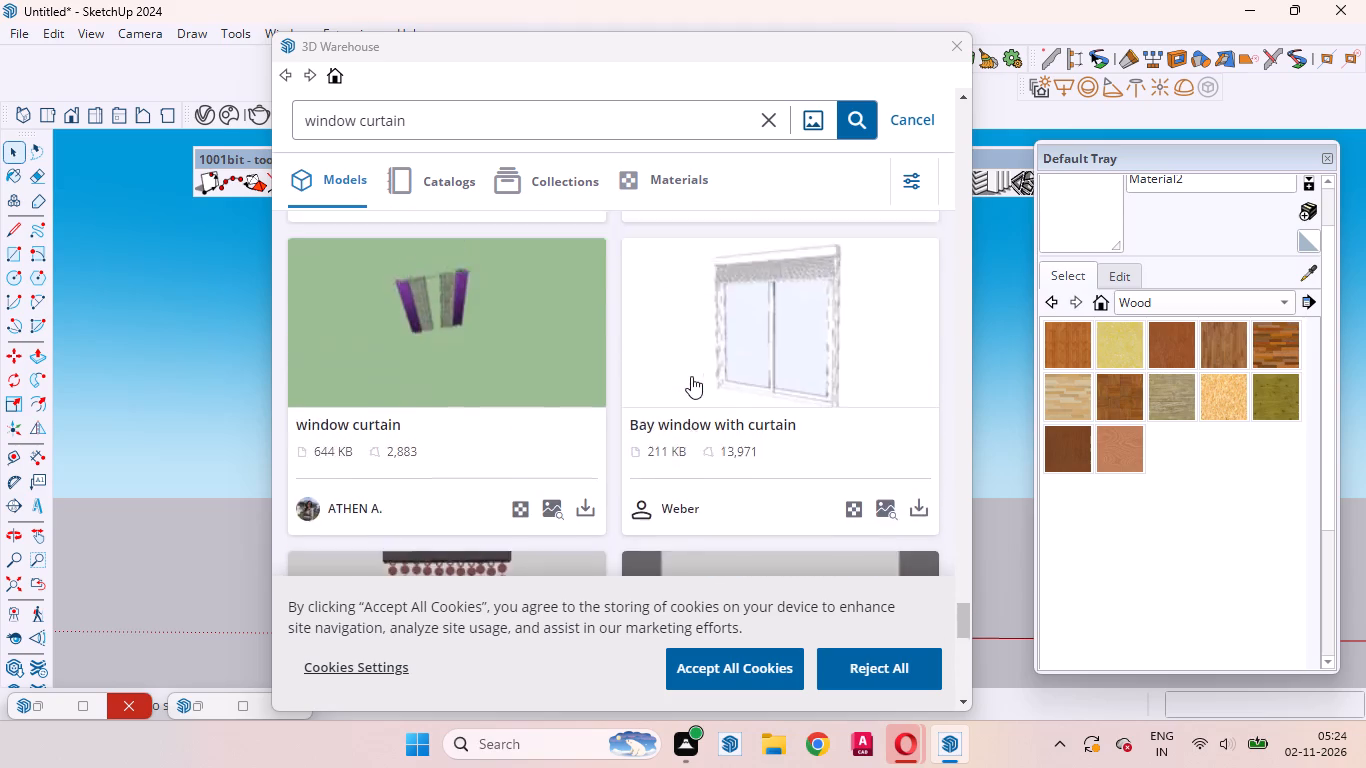
scroll(691, 376, up, 20)
scroll(691, 376, up, 5)
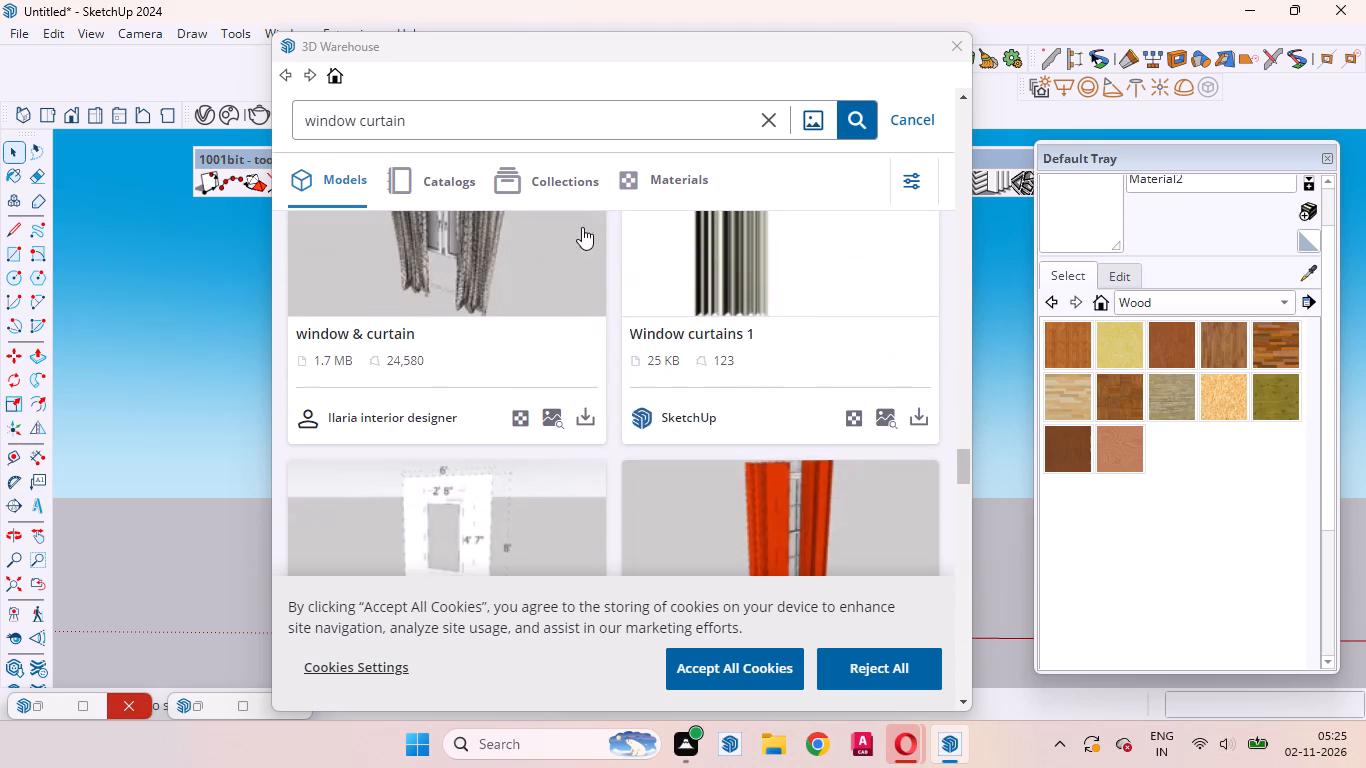
Search the model library for "window curtains".
click(422, 126)
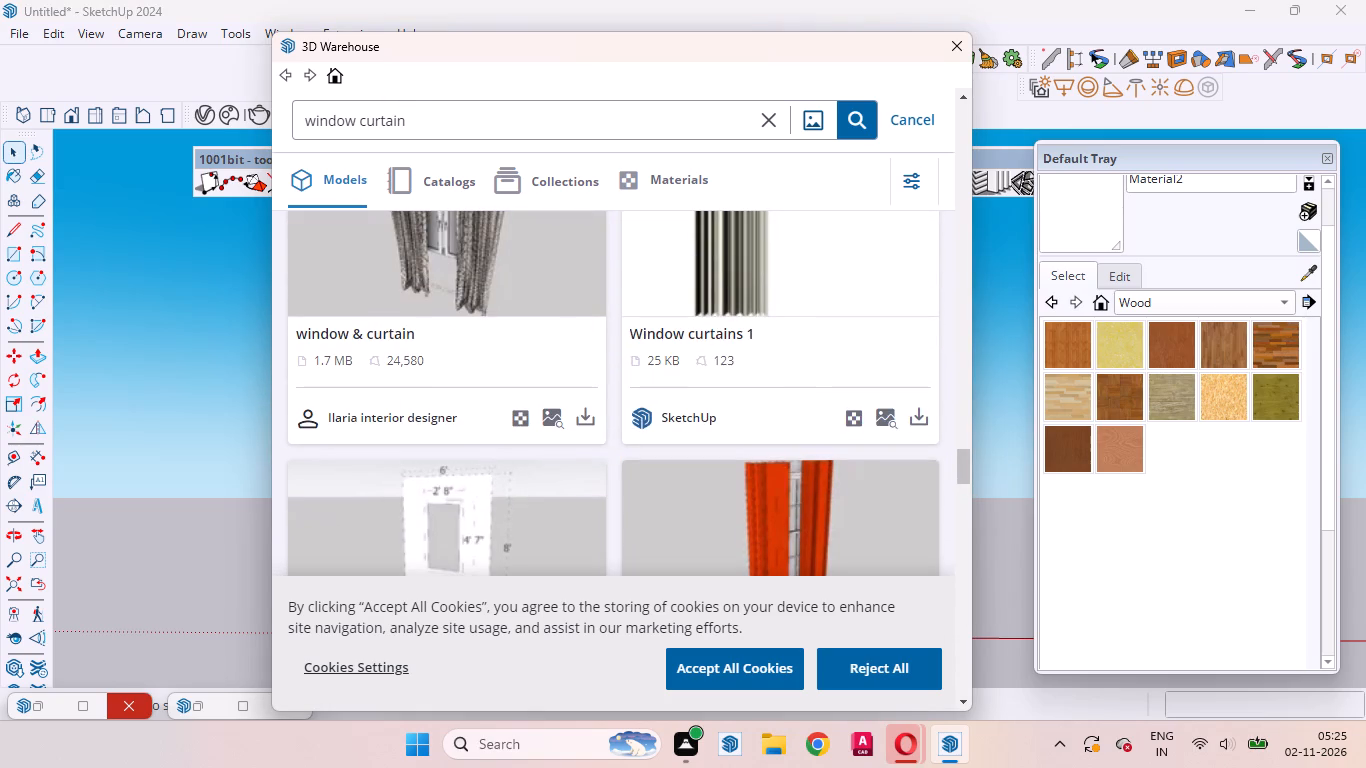
key(s)
key(Return)
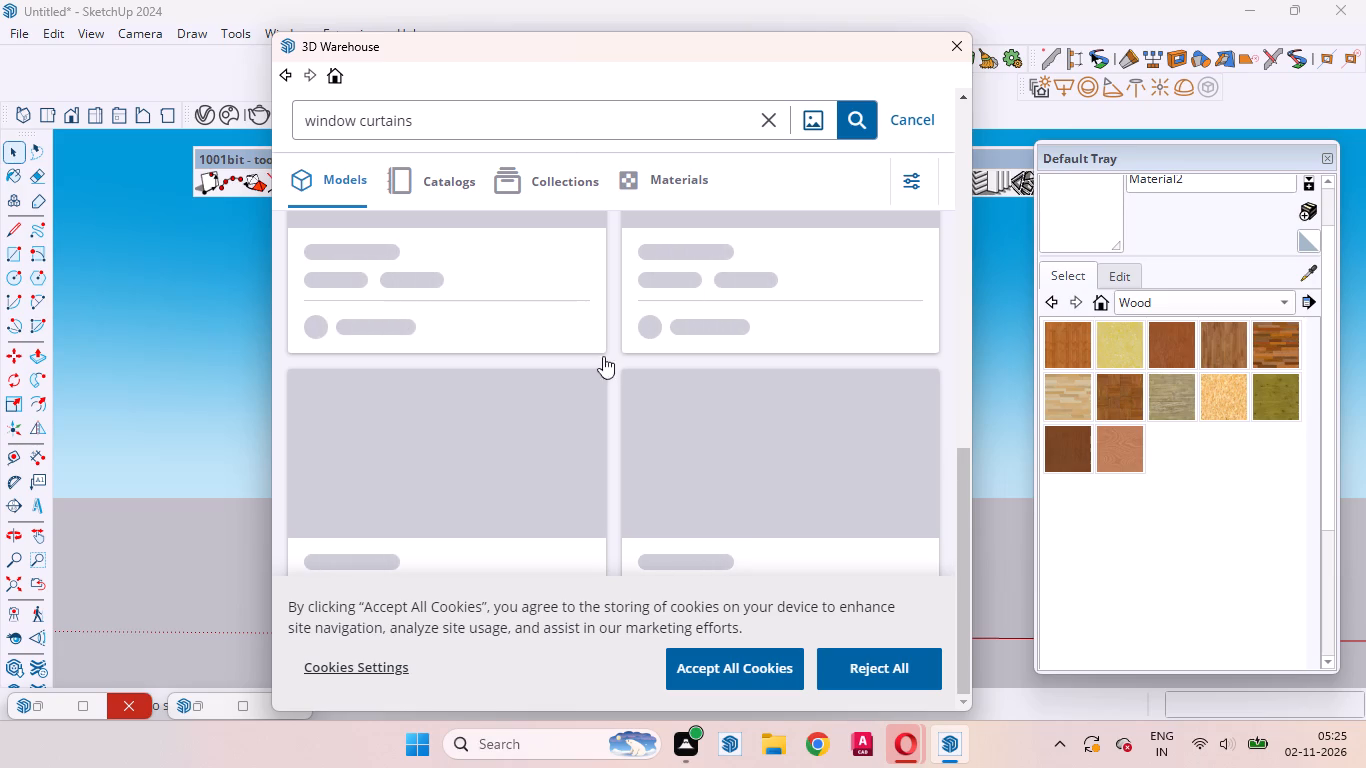
Look through the "window curtains" models to the end of the list and load more of them.
scroll(626, 316, up, 5)
scroll(626, 317, up, 20)
scroll(626, 317, up, 6)
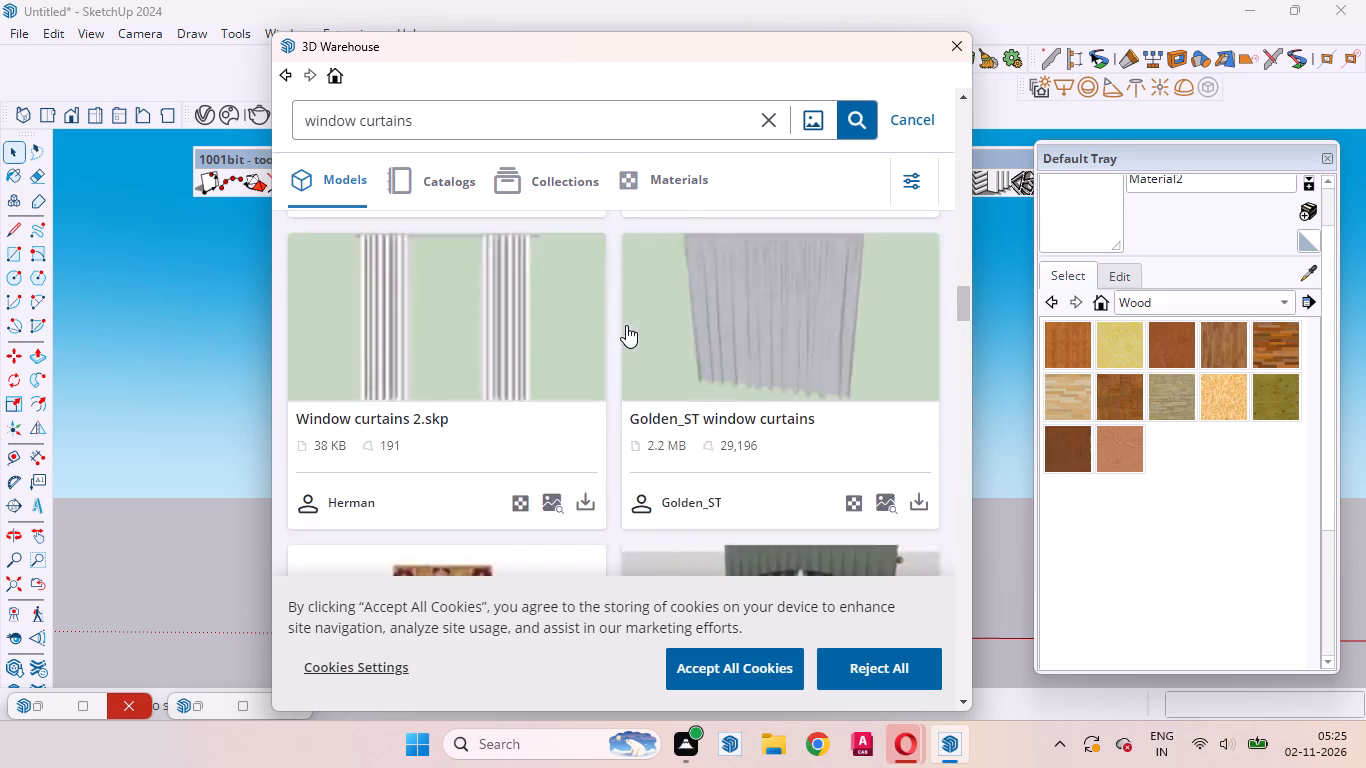
scroll(626, 325, up, 18)
scroll(625, 328, down, 3)
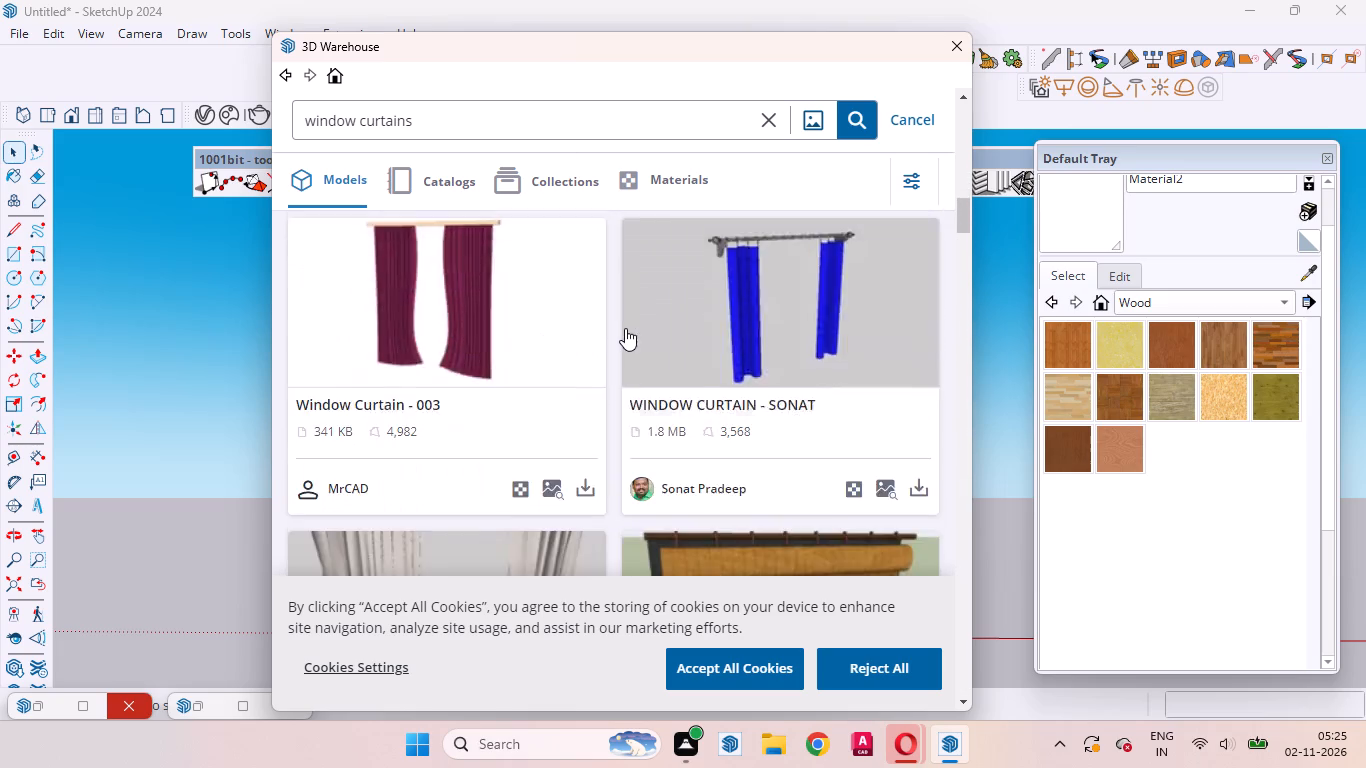
scroll(625, 328, down, 6)
scroll(624, 328, up, 14)
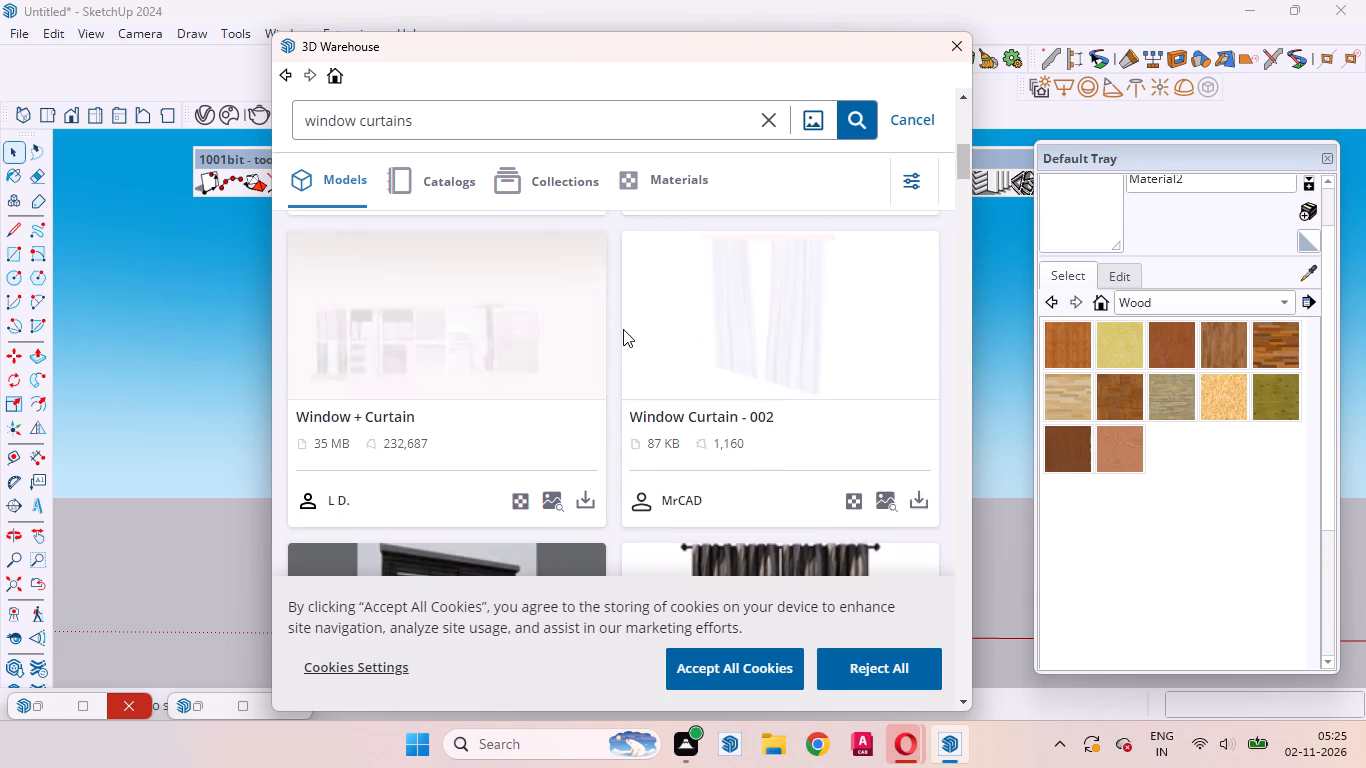
scroll(623, 329, up, 13)
scroll(623, 331, down, 1)
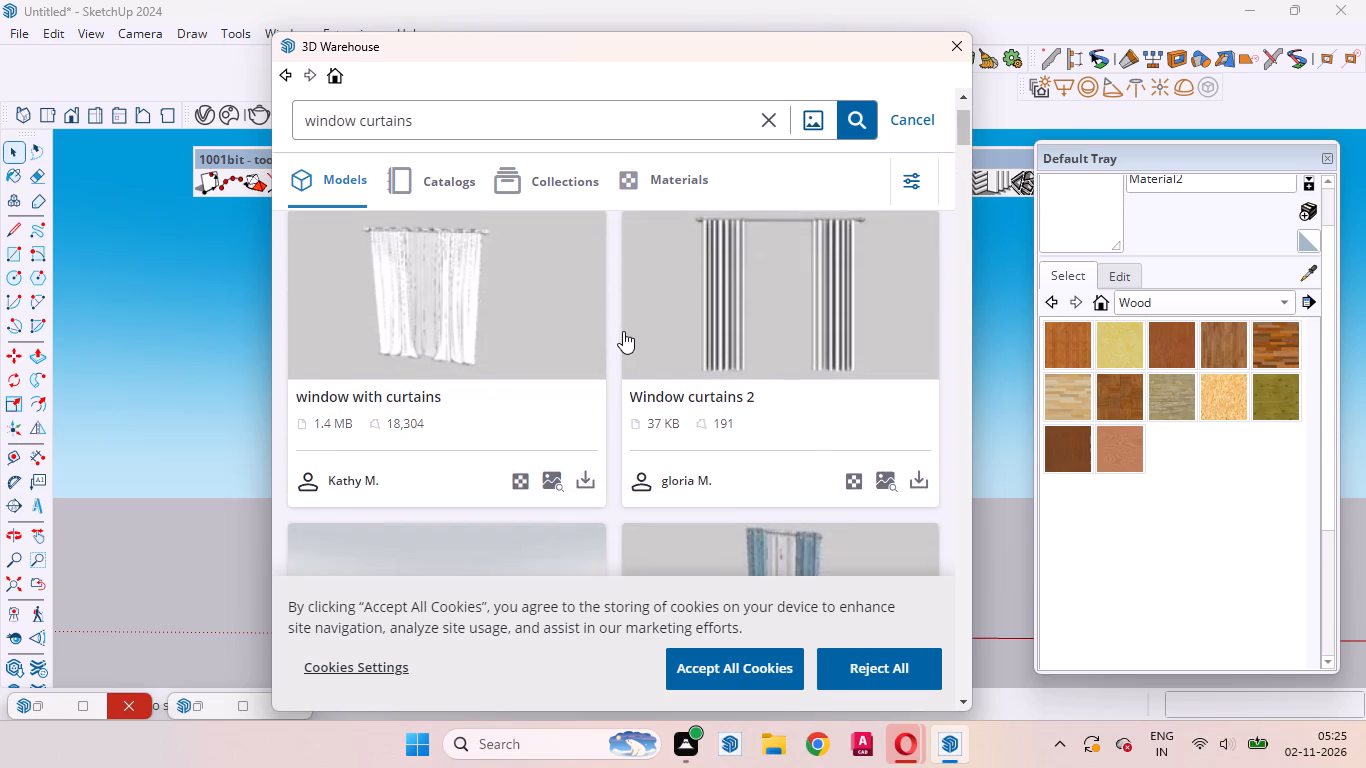
scroll(623, 331, down, 13)
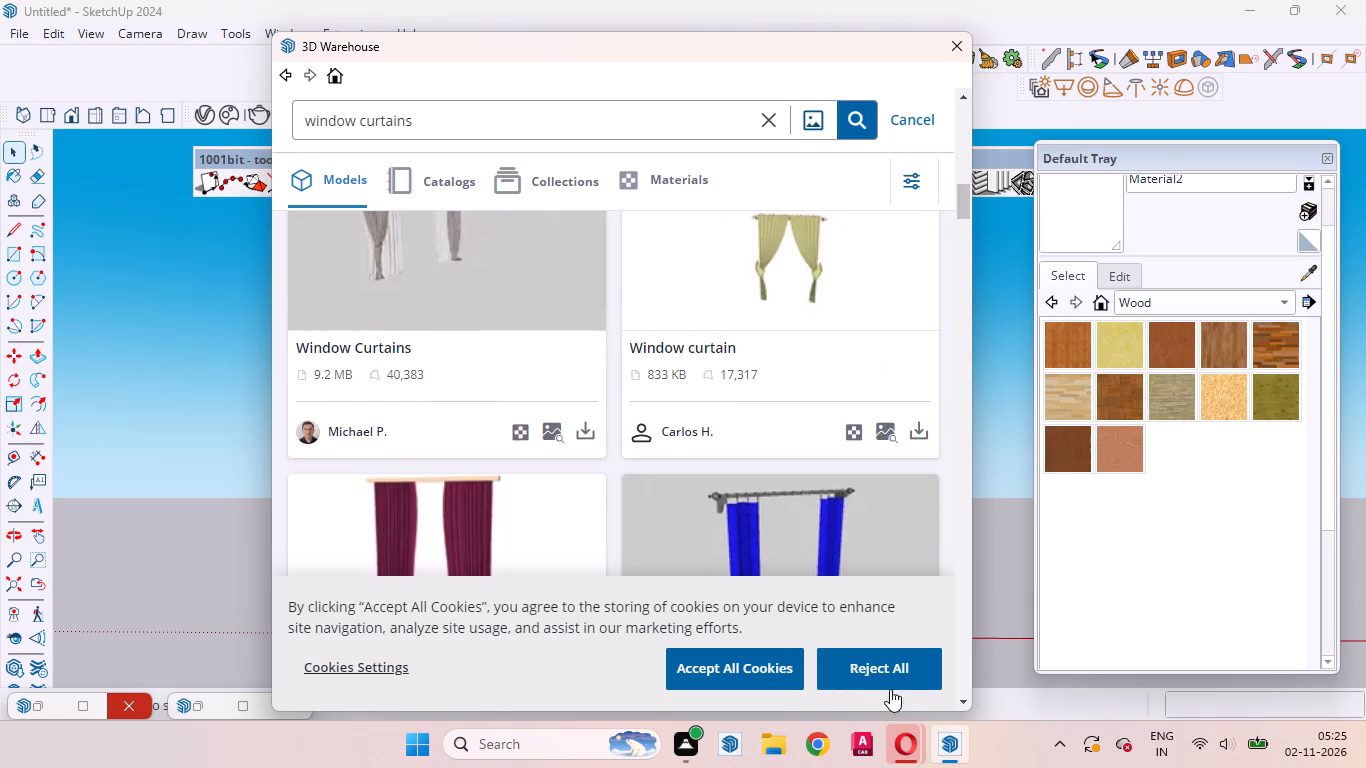
scroll(779, 600, down, 20)
scroll(779, 600, down, 11)
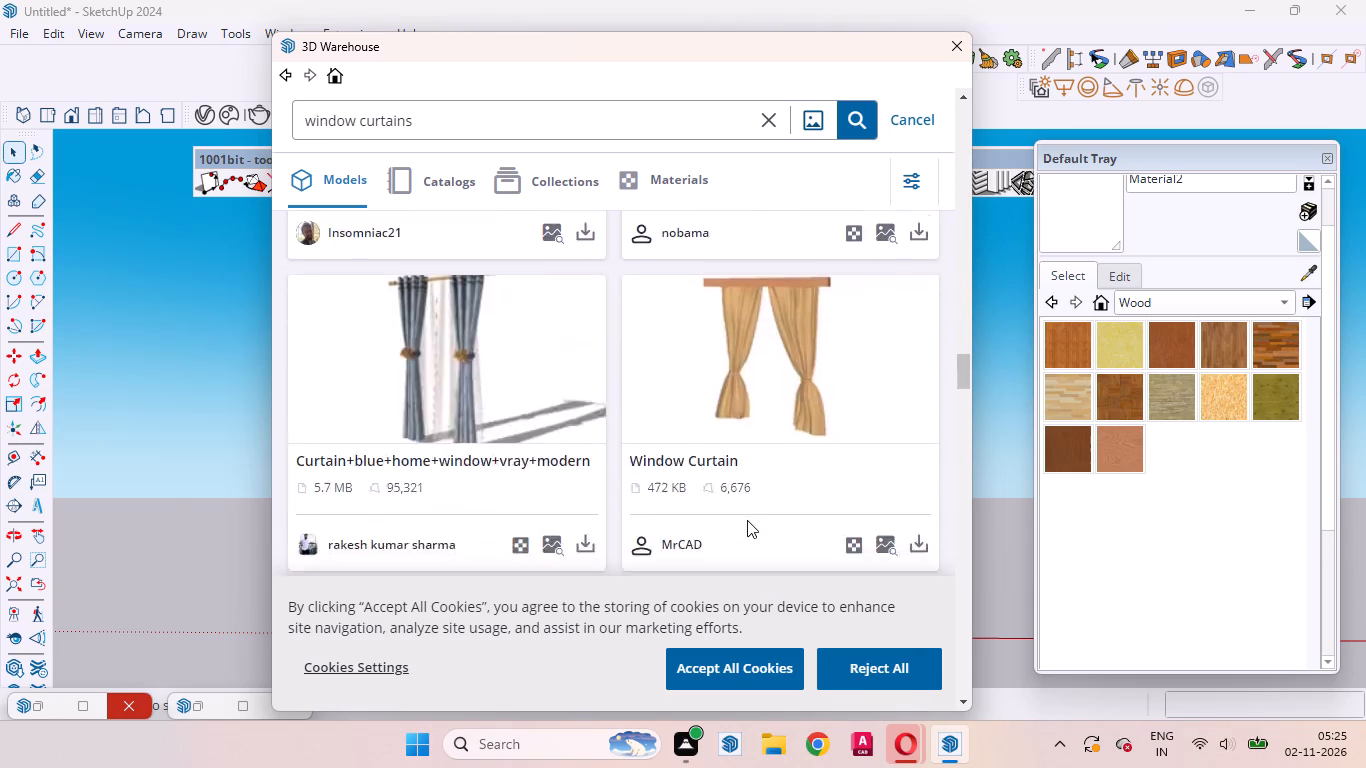
scroll(747, 520, down, 18)
scroll(747, 520, down, 12)
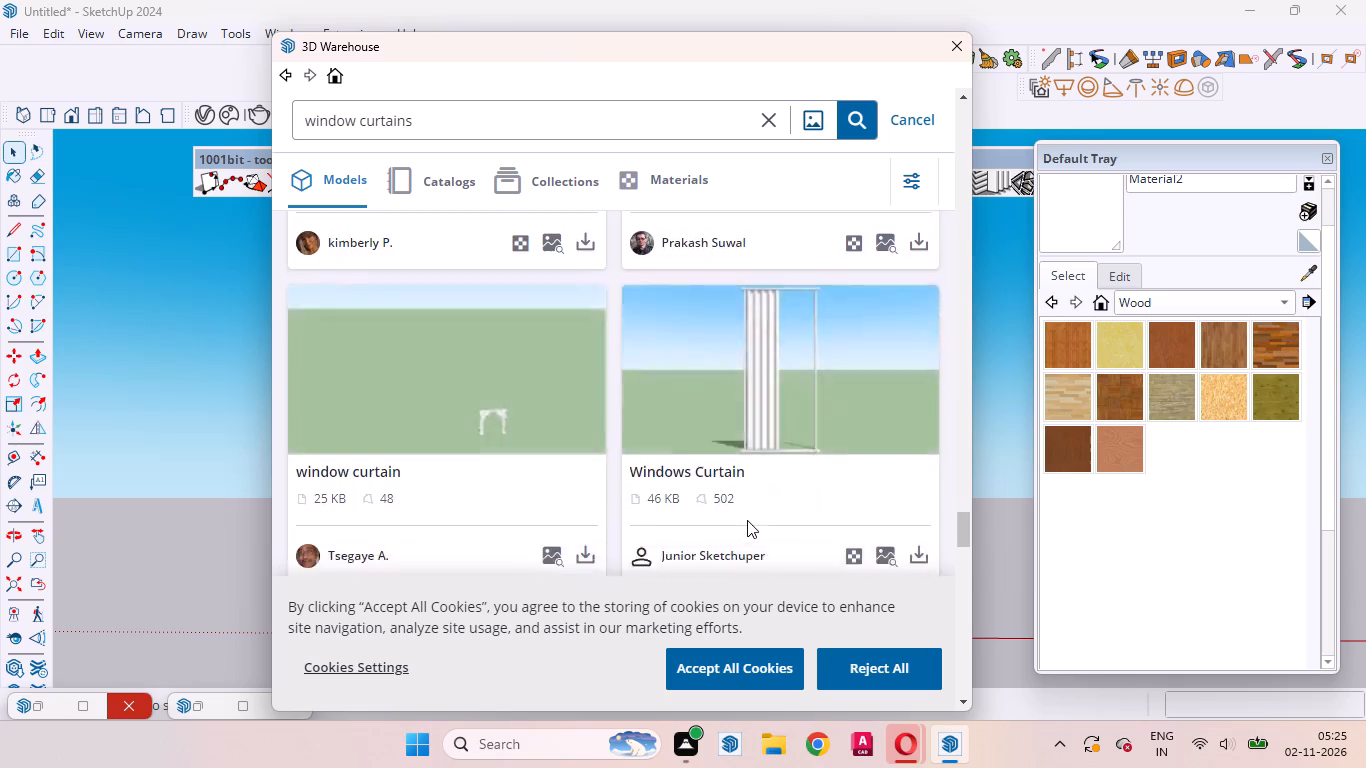
scroll(747, 520, down, 20)
scroll(747, 521, down, 4)
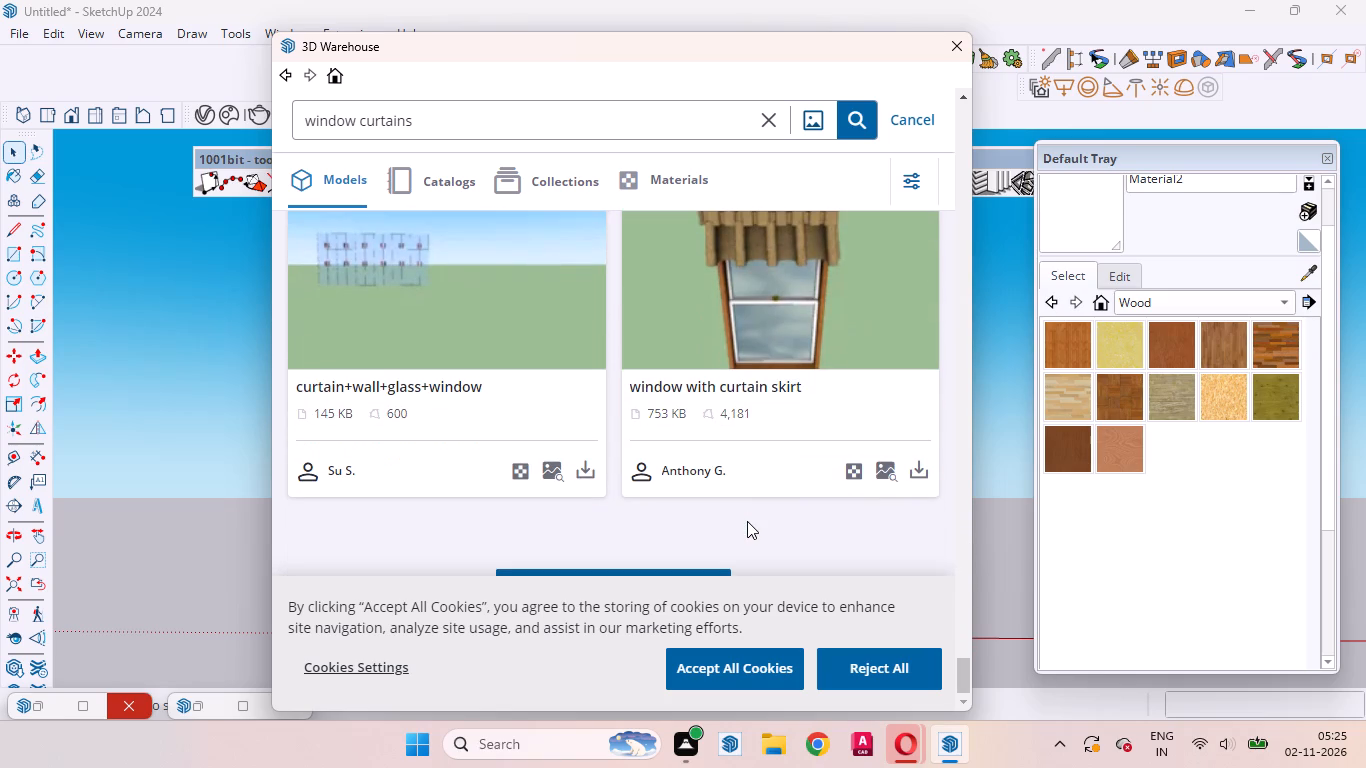
scroll(747, 521, down, 15)
click(652, 570)
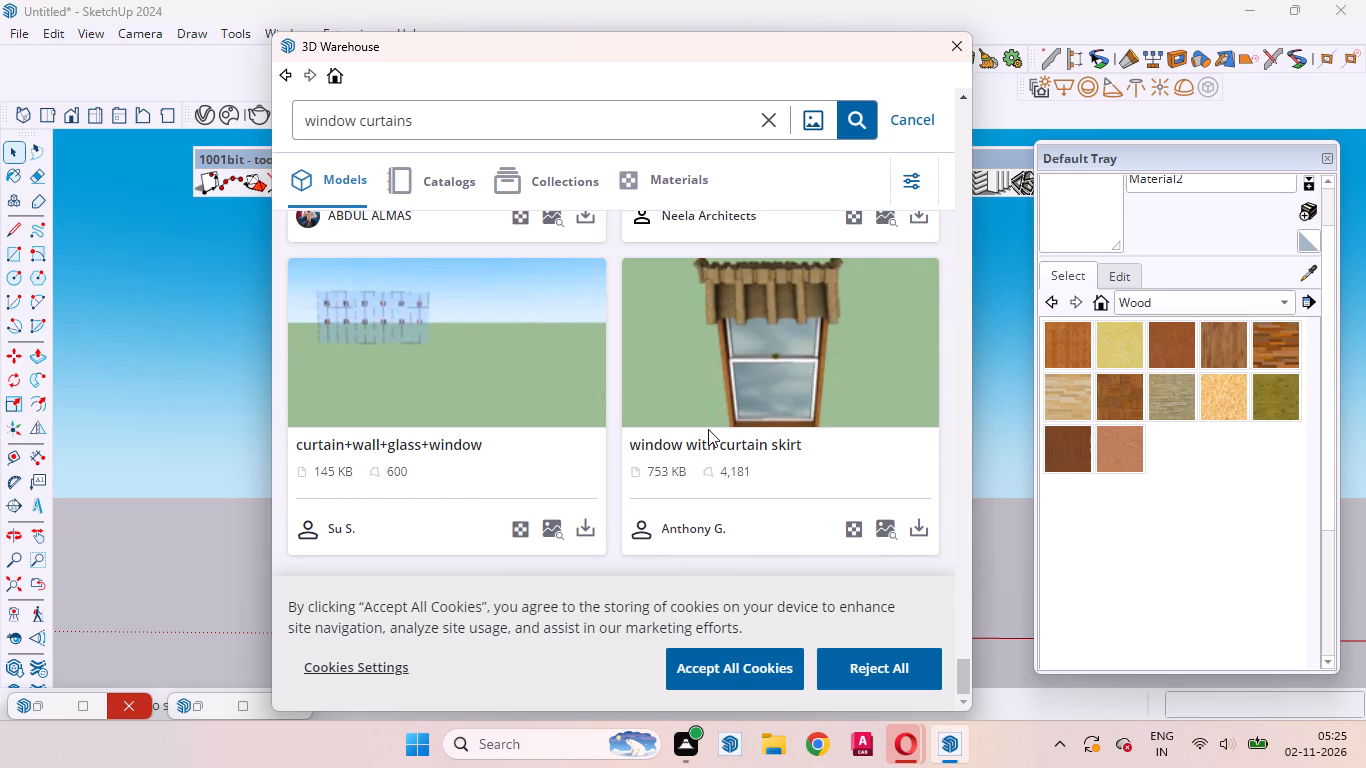
Look back through the extended "window curtains" list for a plain pleated curtain on a rod.
scroll(708, 429, down, 9)
scroll(708, 432, up, 4)
scroll(708, 432, down, 11)
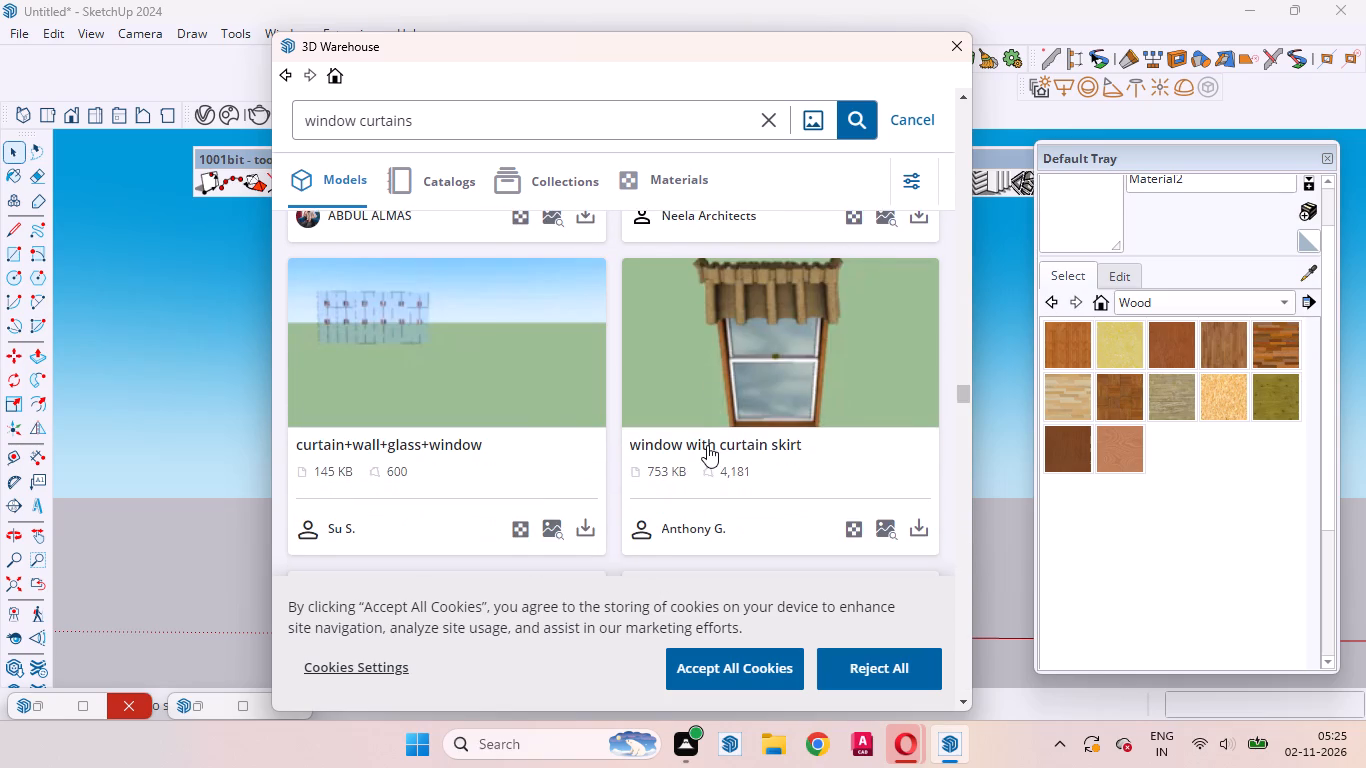
scroll(707, 445, up, 17)
scroll(707, 445, up, 4)
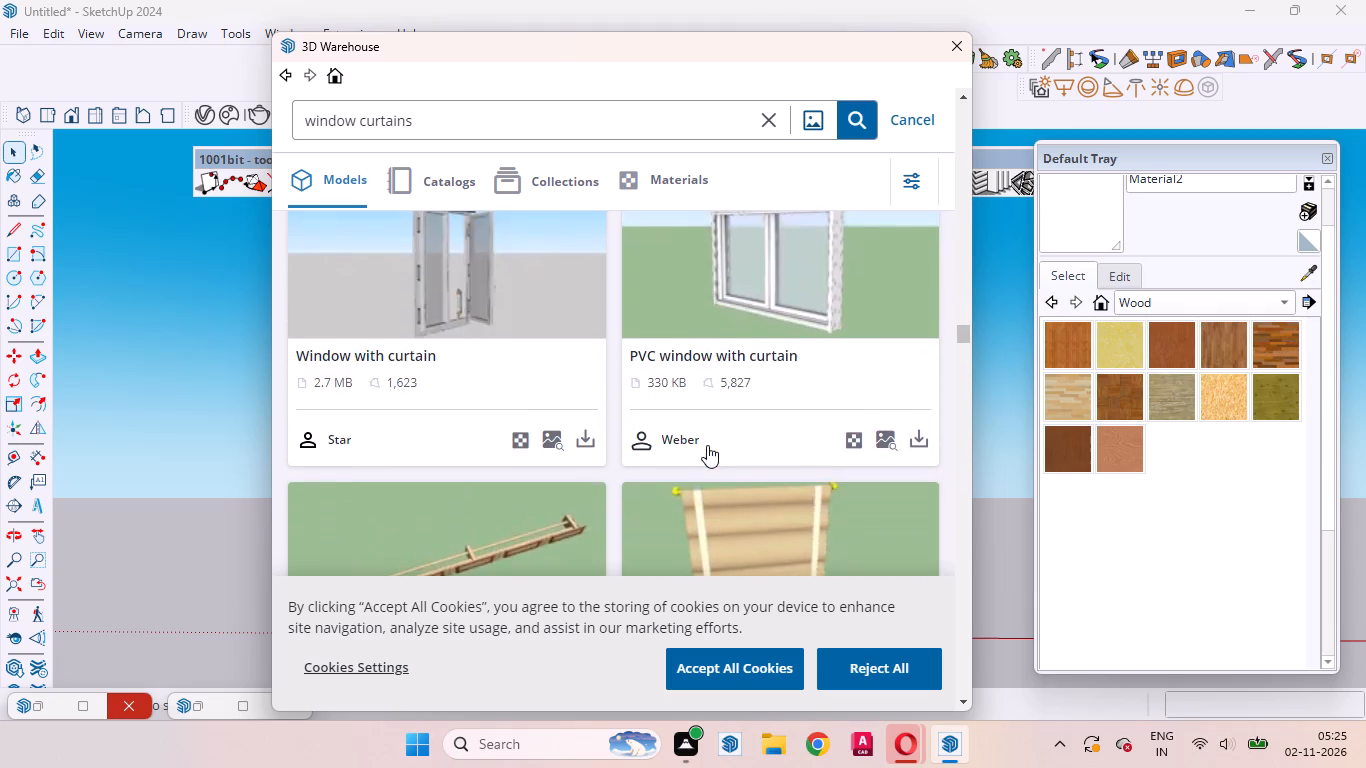
scroll(707, 445, up, 11)
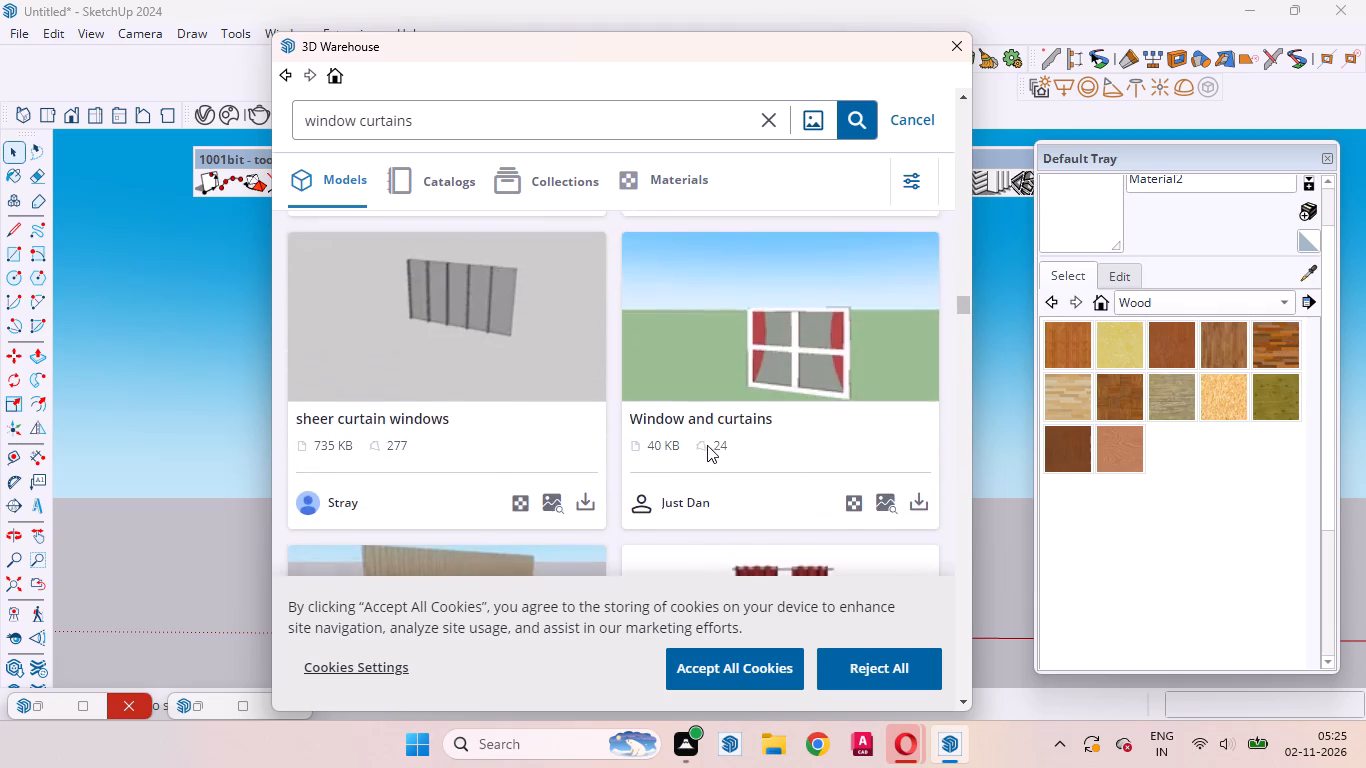
scroll(707, 445, up, 6)
scroll(707, 445, down, 1)
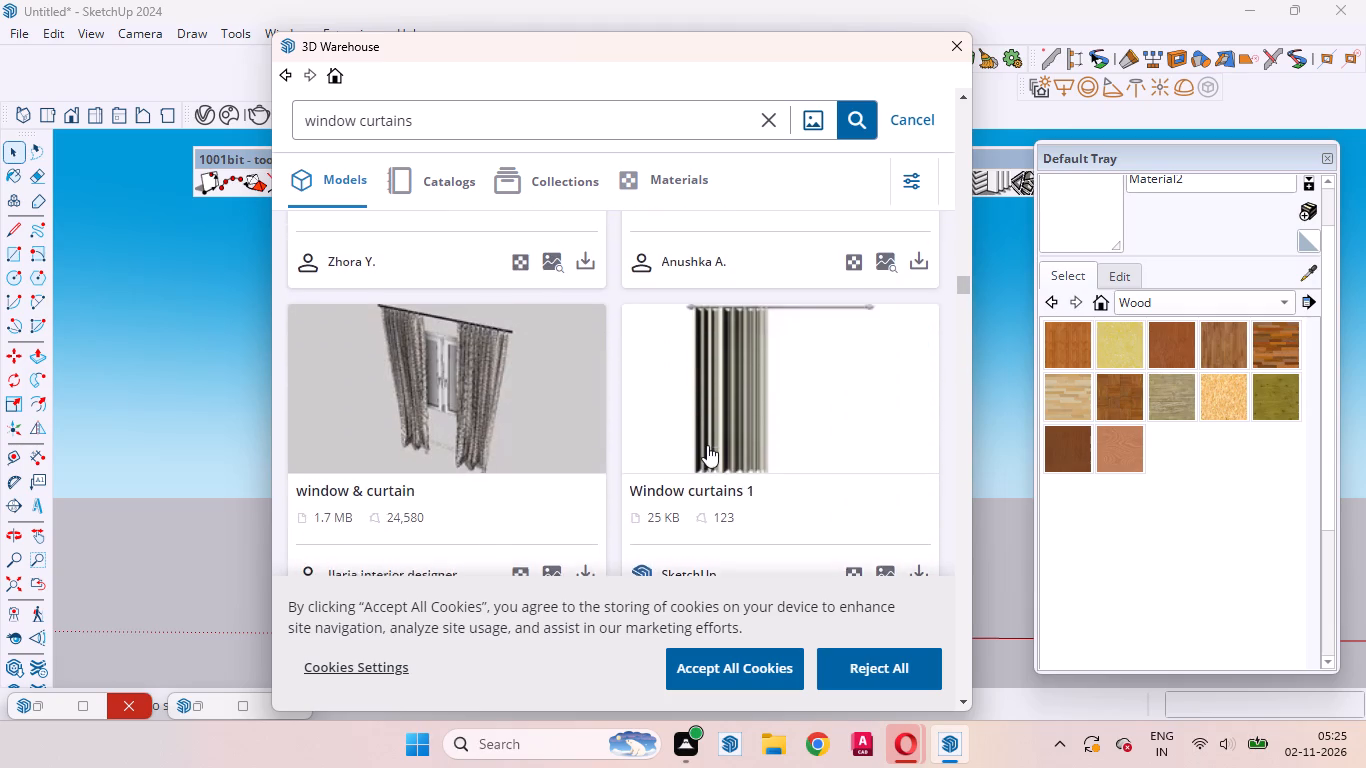
Import the "Window curtains 1" model and place it in the ground-floor opening under the balcony.
click(919, 483)
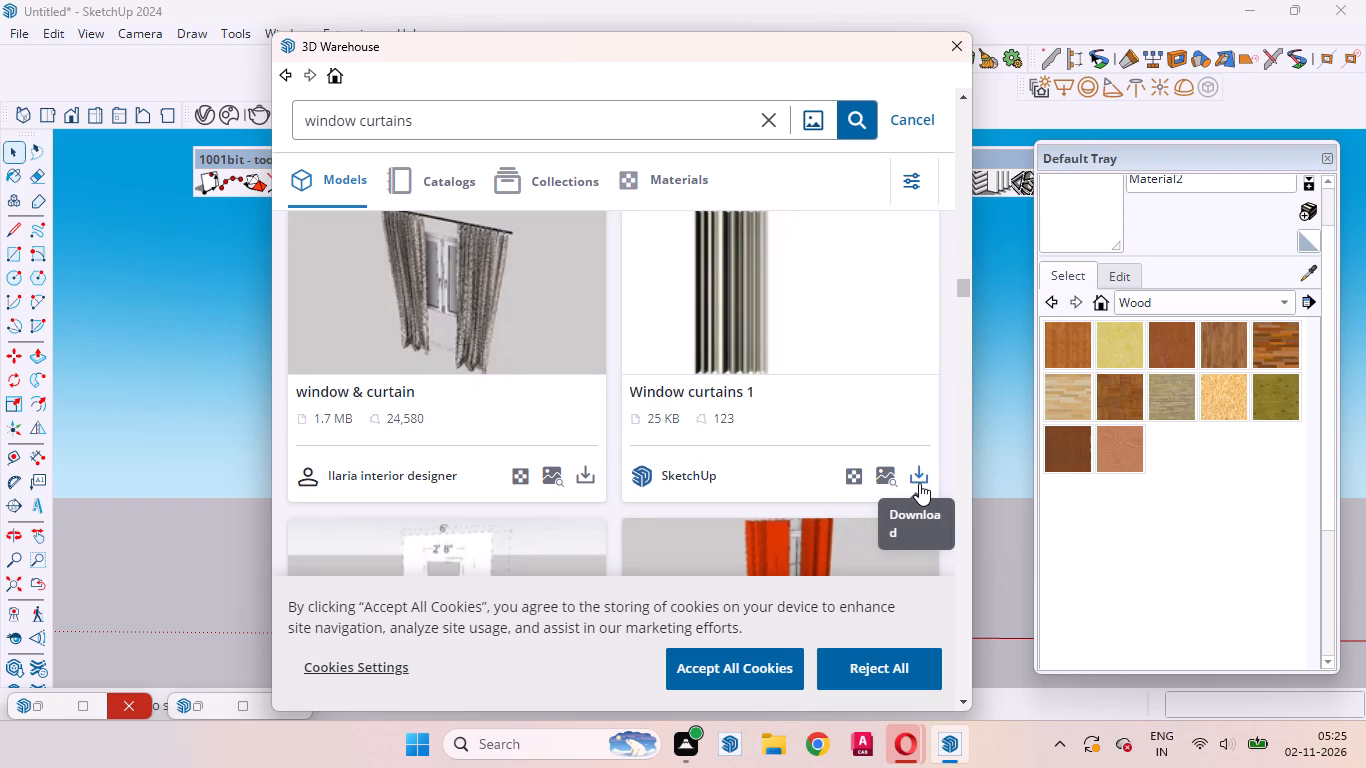
click(579, 386)
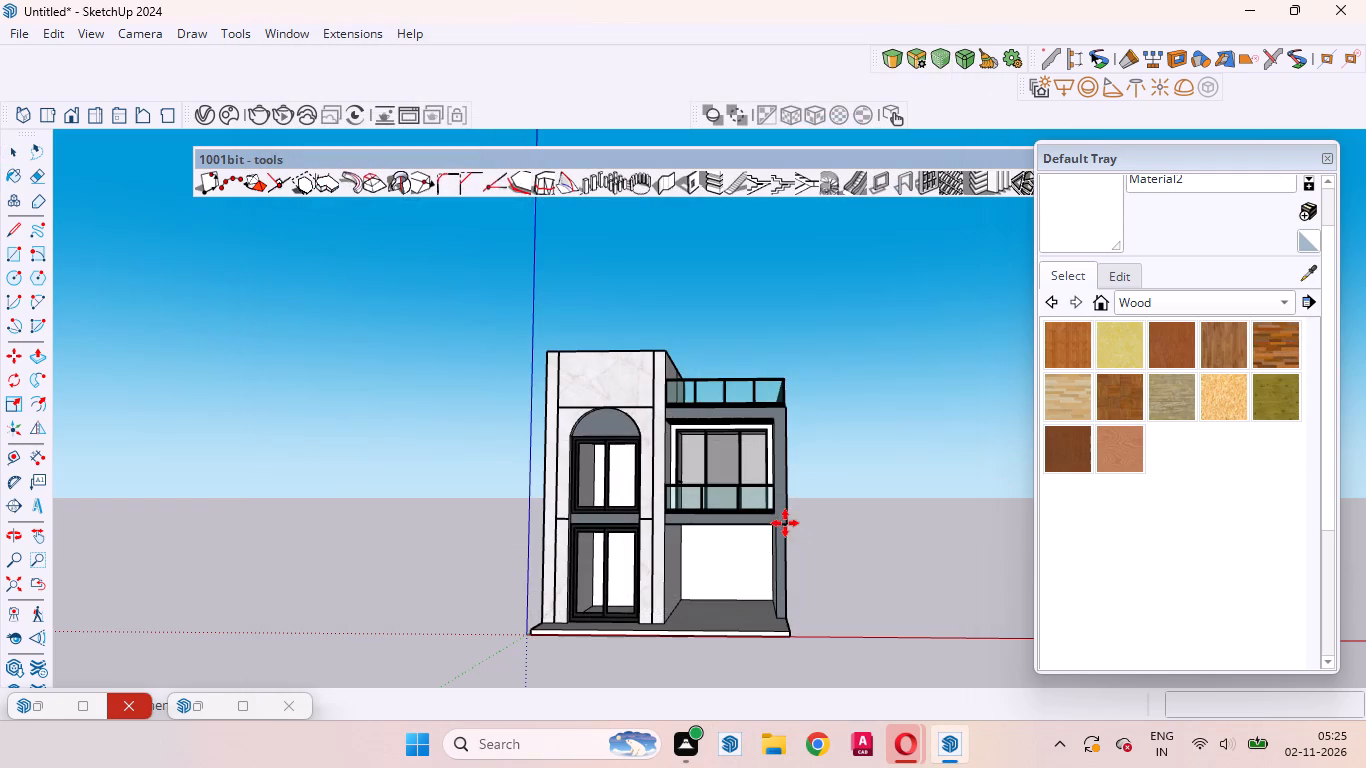
scroll(681, 590, up, 8)
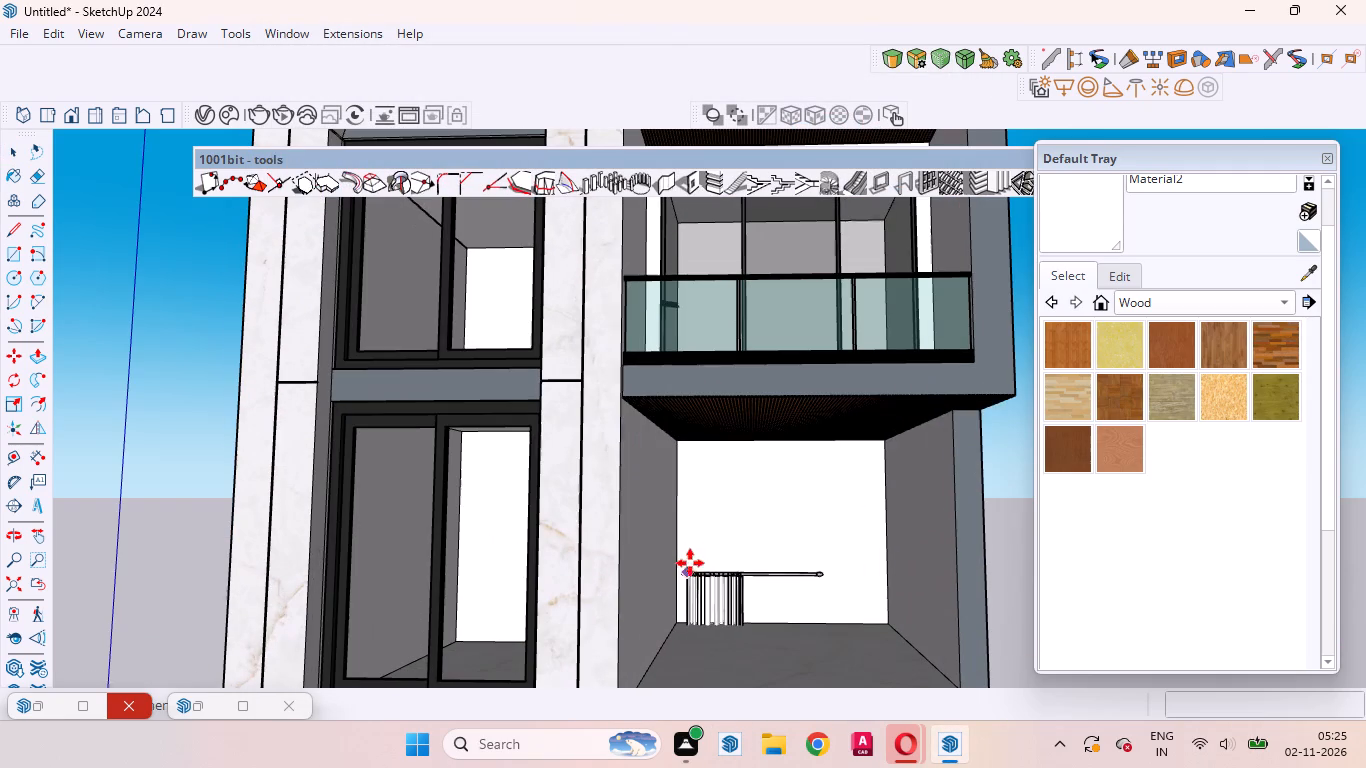
scroll(658, 540, down, 6)
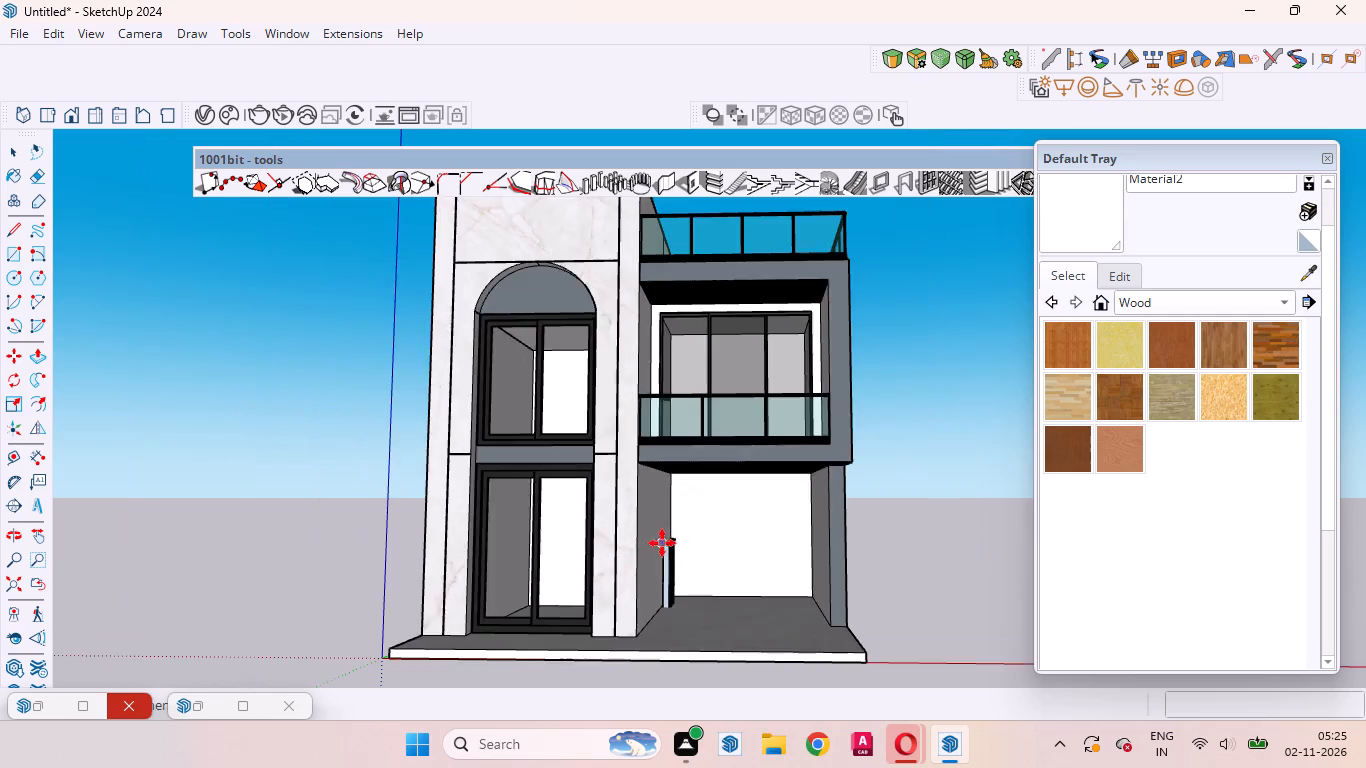
scroll(662, 543, down, 4)
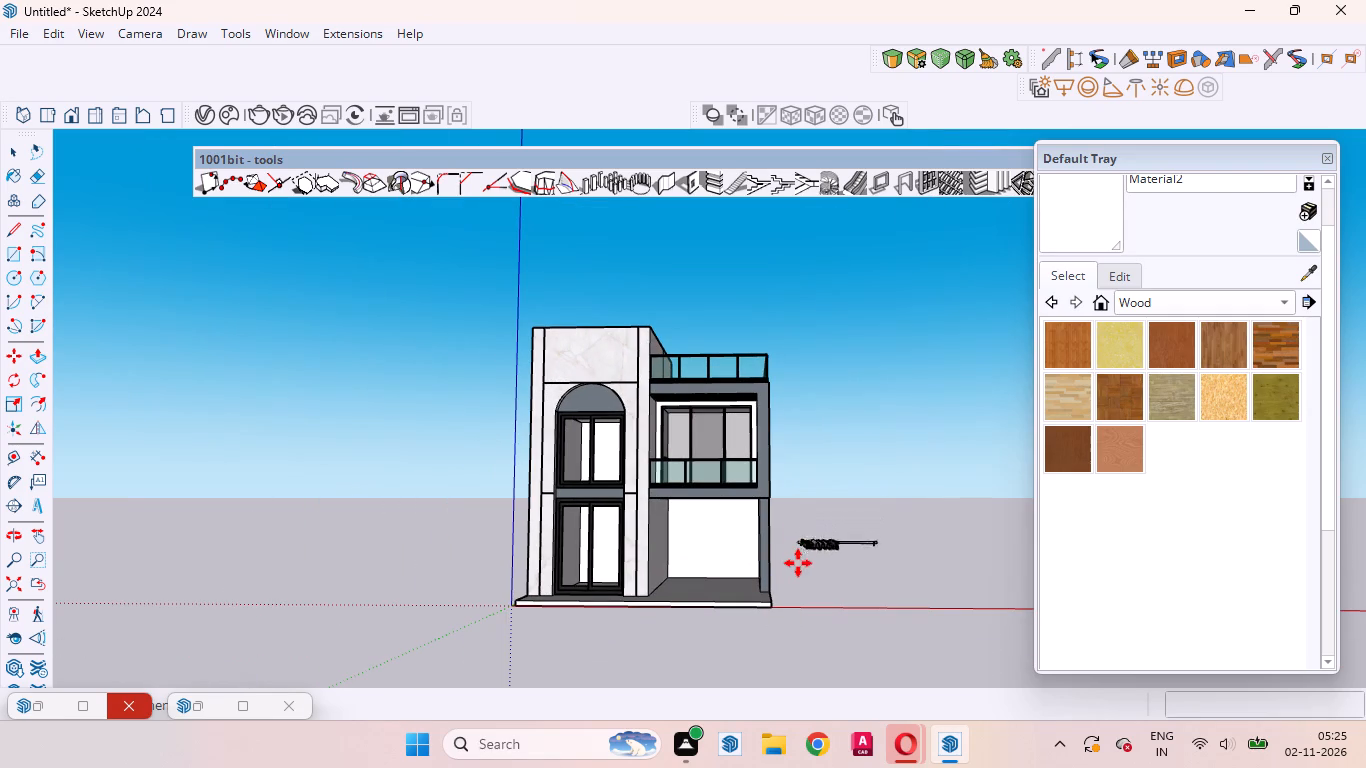
click(737, 556)
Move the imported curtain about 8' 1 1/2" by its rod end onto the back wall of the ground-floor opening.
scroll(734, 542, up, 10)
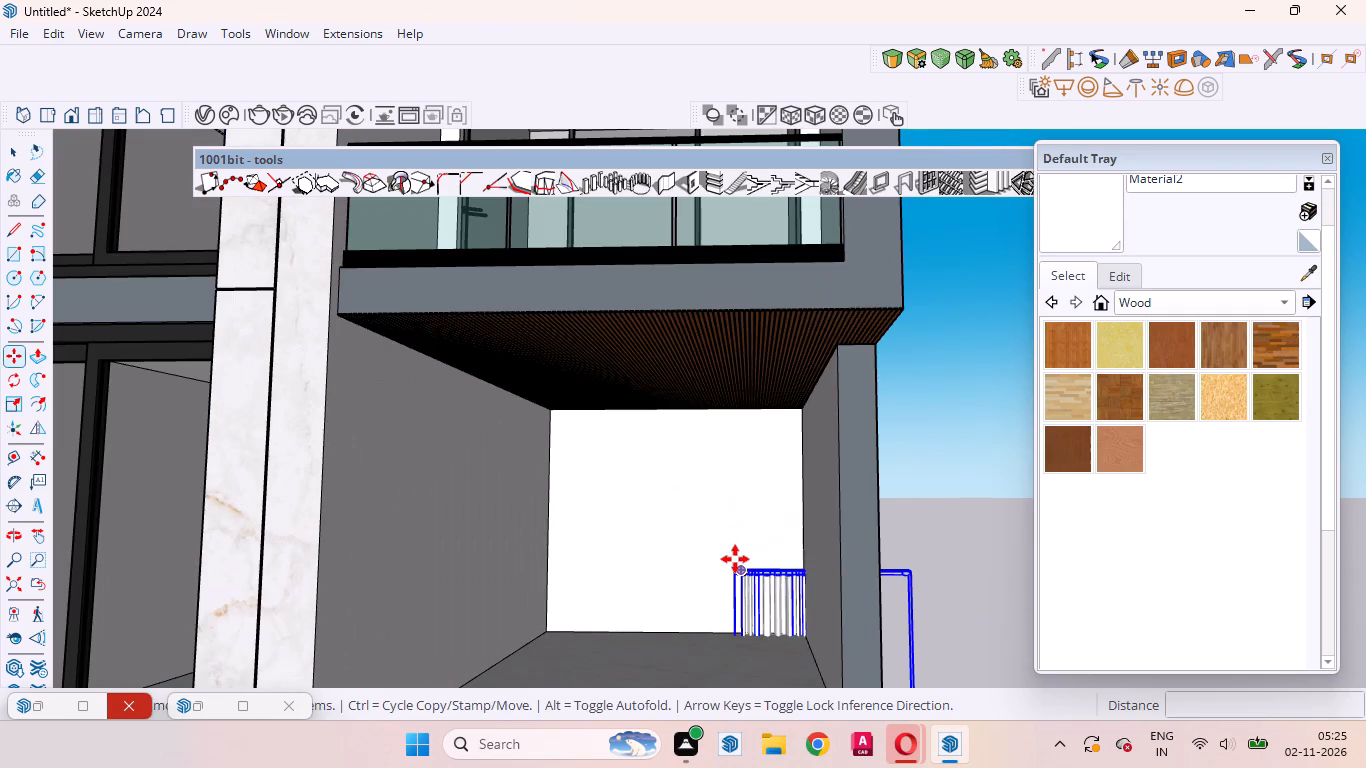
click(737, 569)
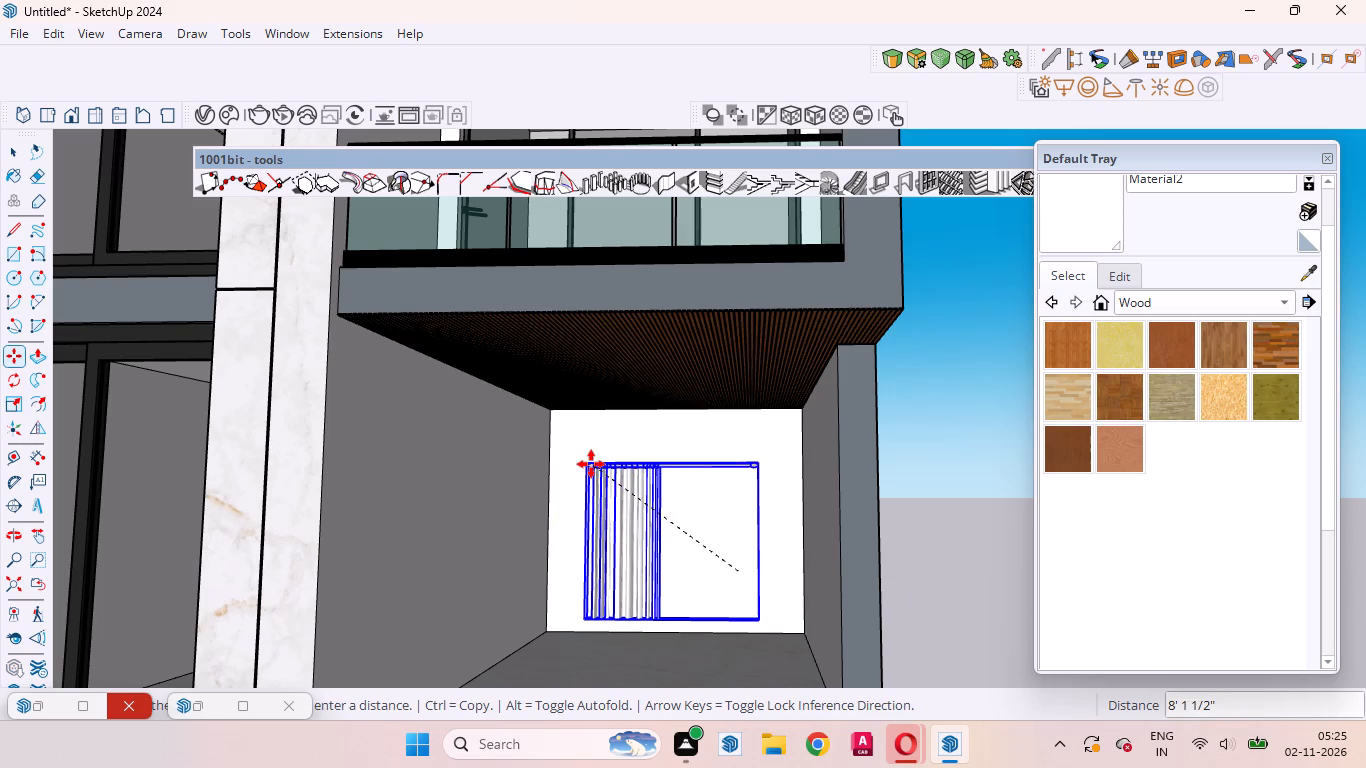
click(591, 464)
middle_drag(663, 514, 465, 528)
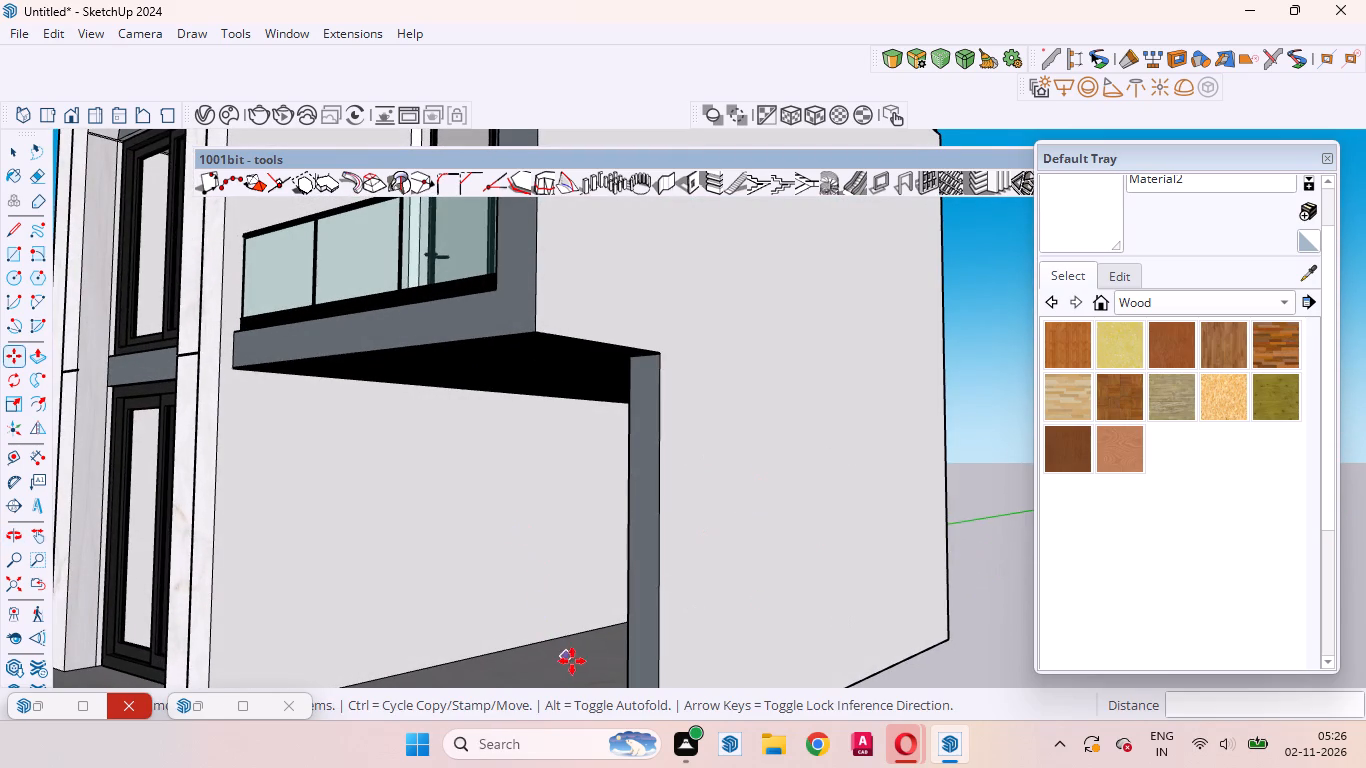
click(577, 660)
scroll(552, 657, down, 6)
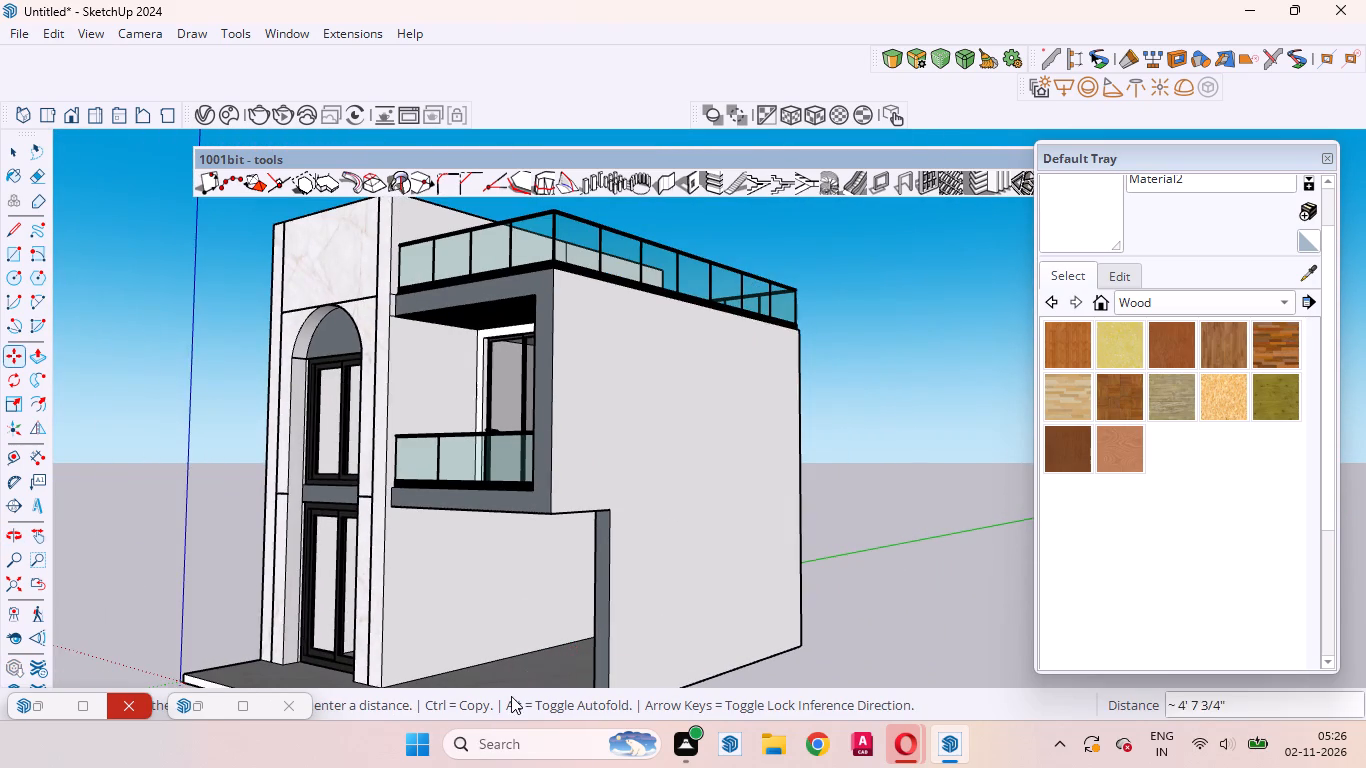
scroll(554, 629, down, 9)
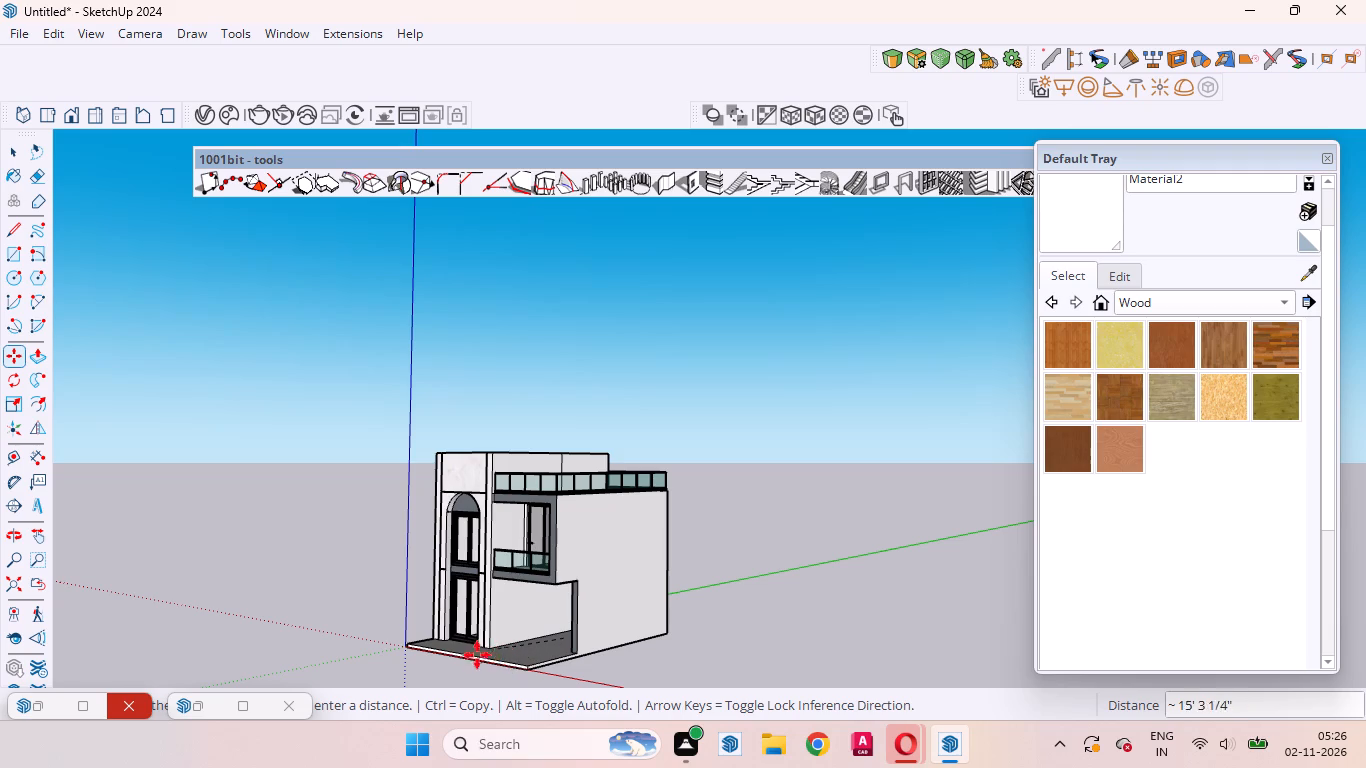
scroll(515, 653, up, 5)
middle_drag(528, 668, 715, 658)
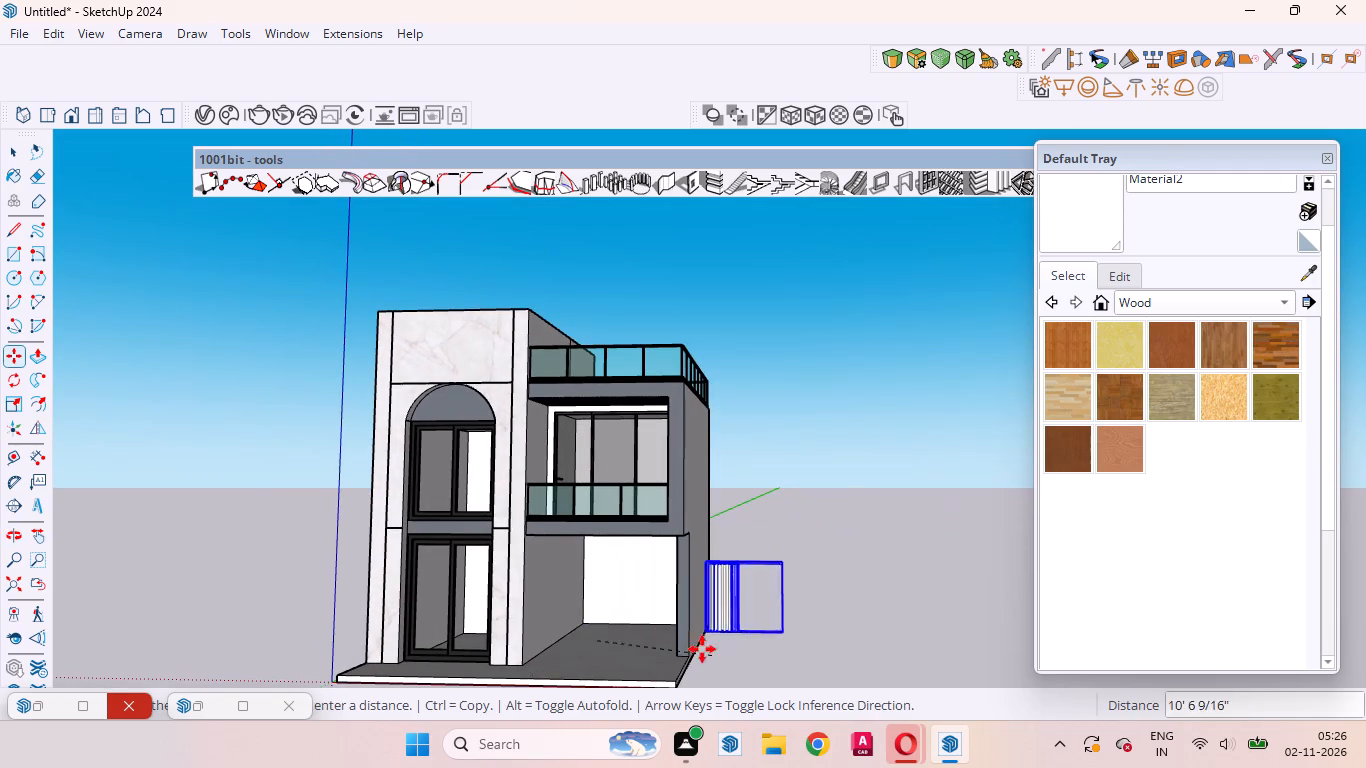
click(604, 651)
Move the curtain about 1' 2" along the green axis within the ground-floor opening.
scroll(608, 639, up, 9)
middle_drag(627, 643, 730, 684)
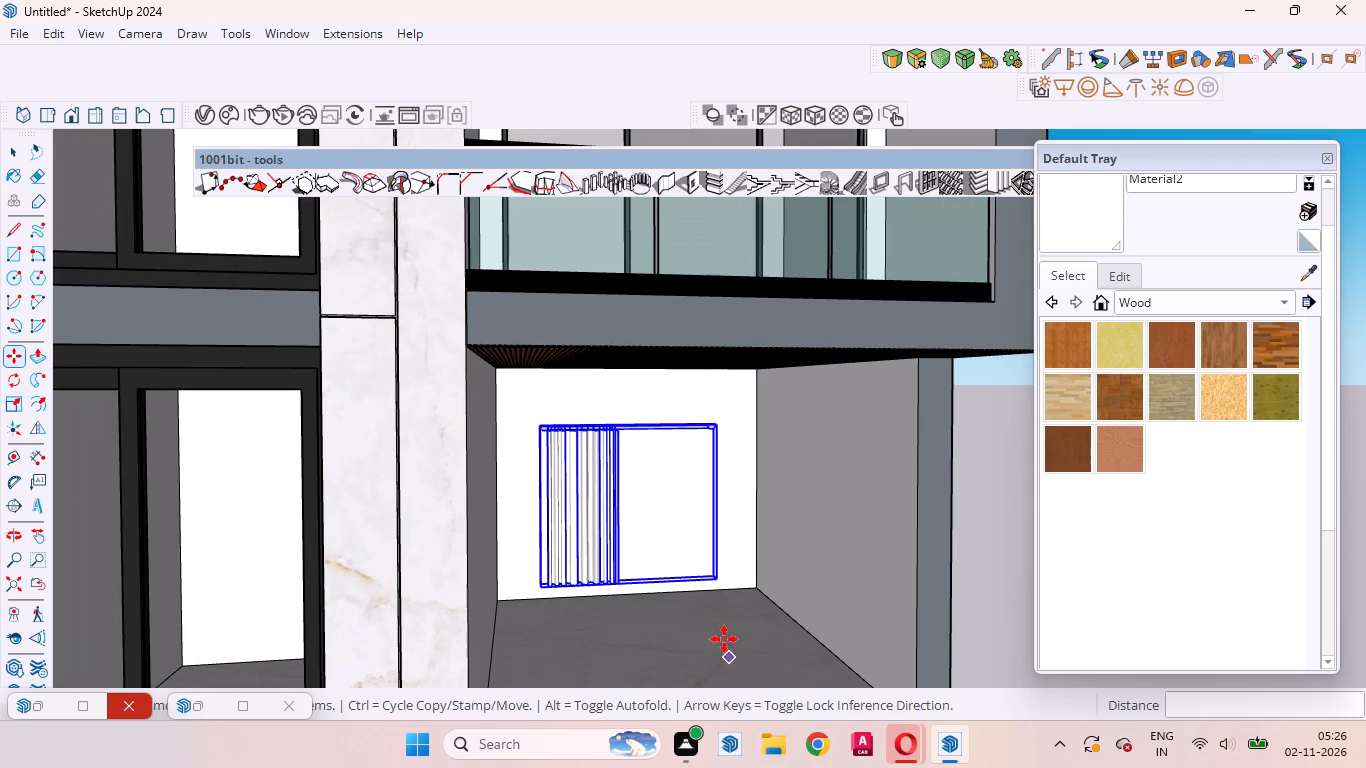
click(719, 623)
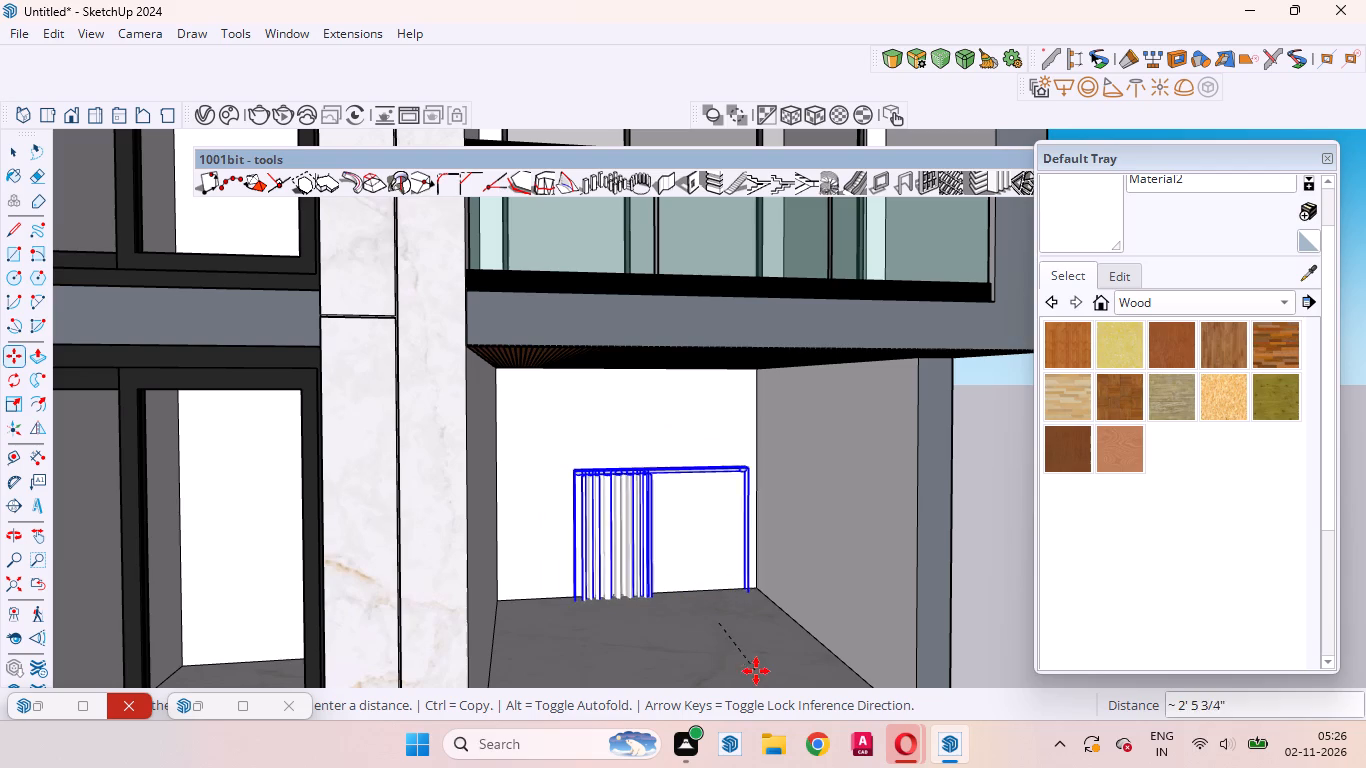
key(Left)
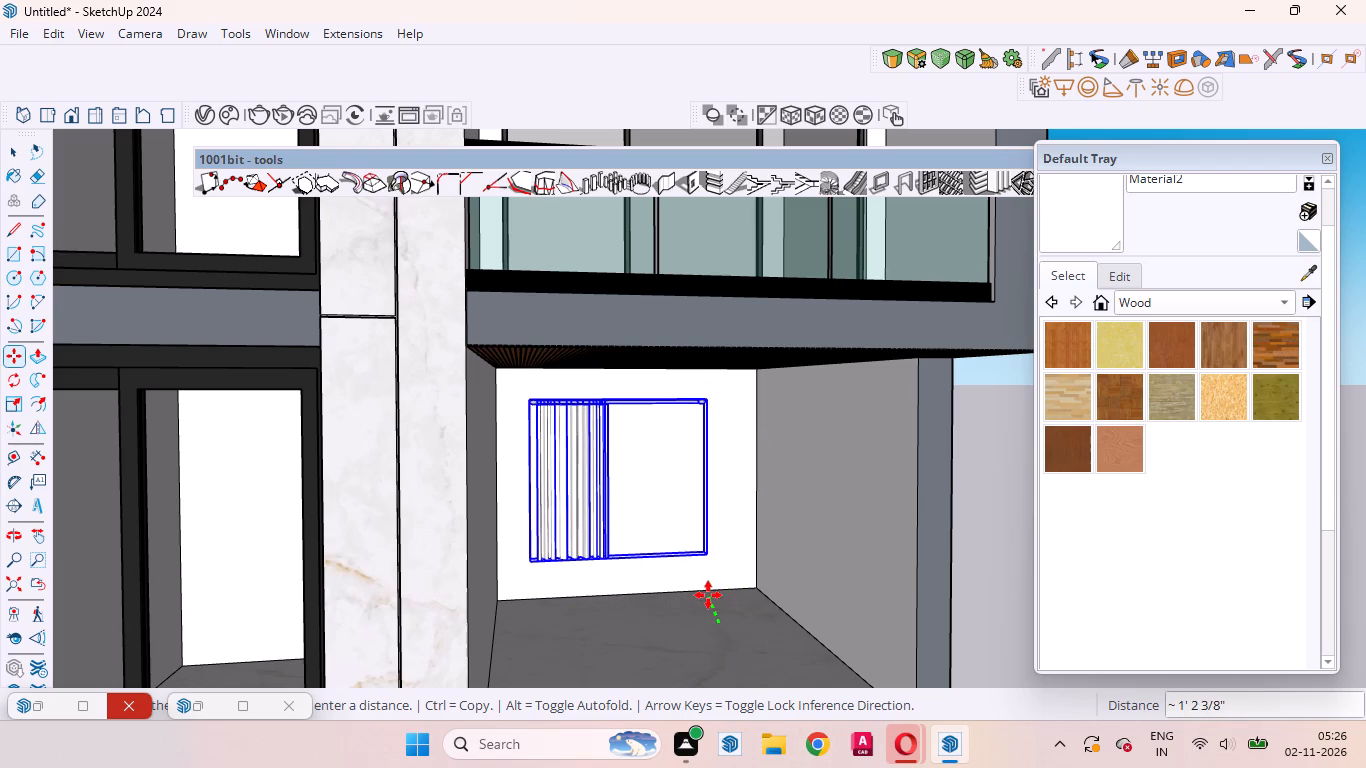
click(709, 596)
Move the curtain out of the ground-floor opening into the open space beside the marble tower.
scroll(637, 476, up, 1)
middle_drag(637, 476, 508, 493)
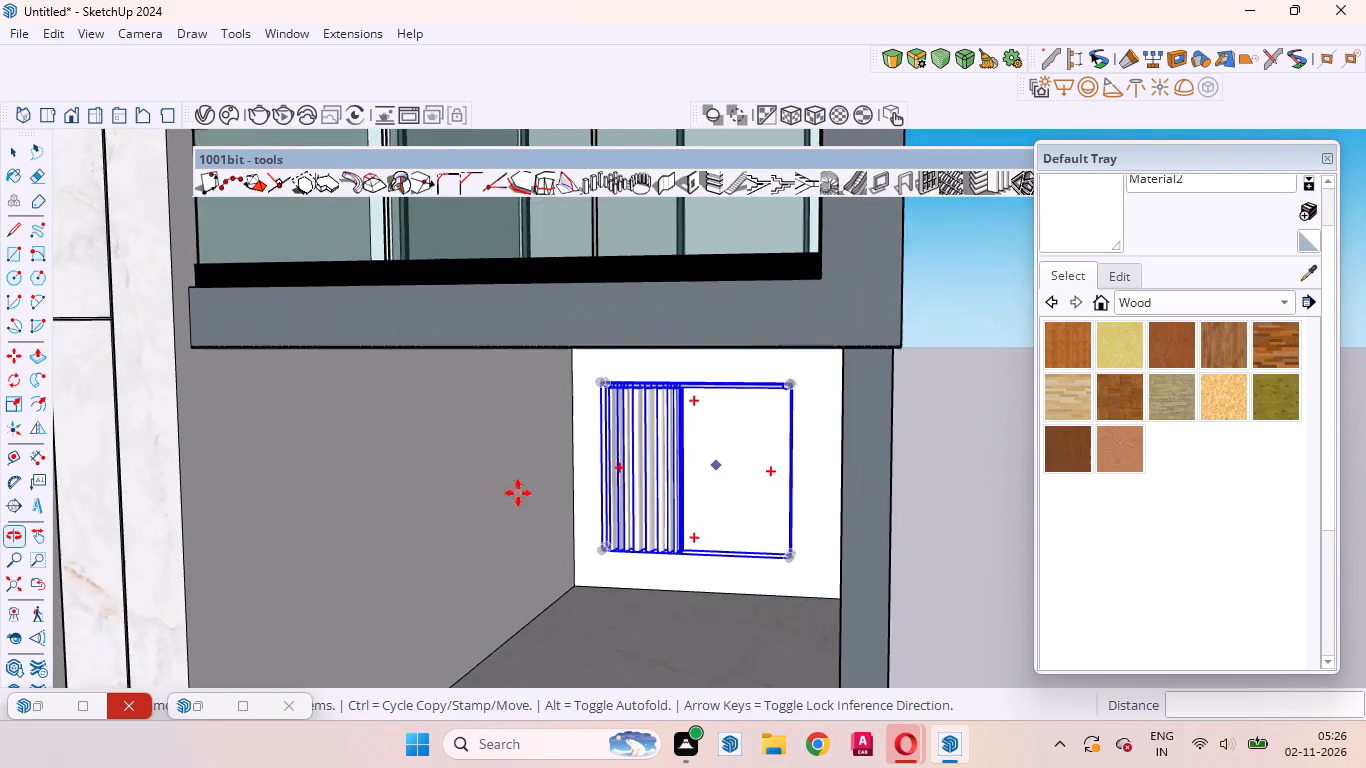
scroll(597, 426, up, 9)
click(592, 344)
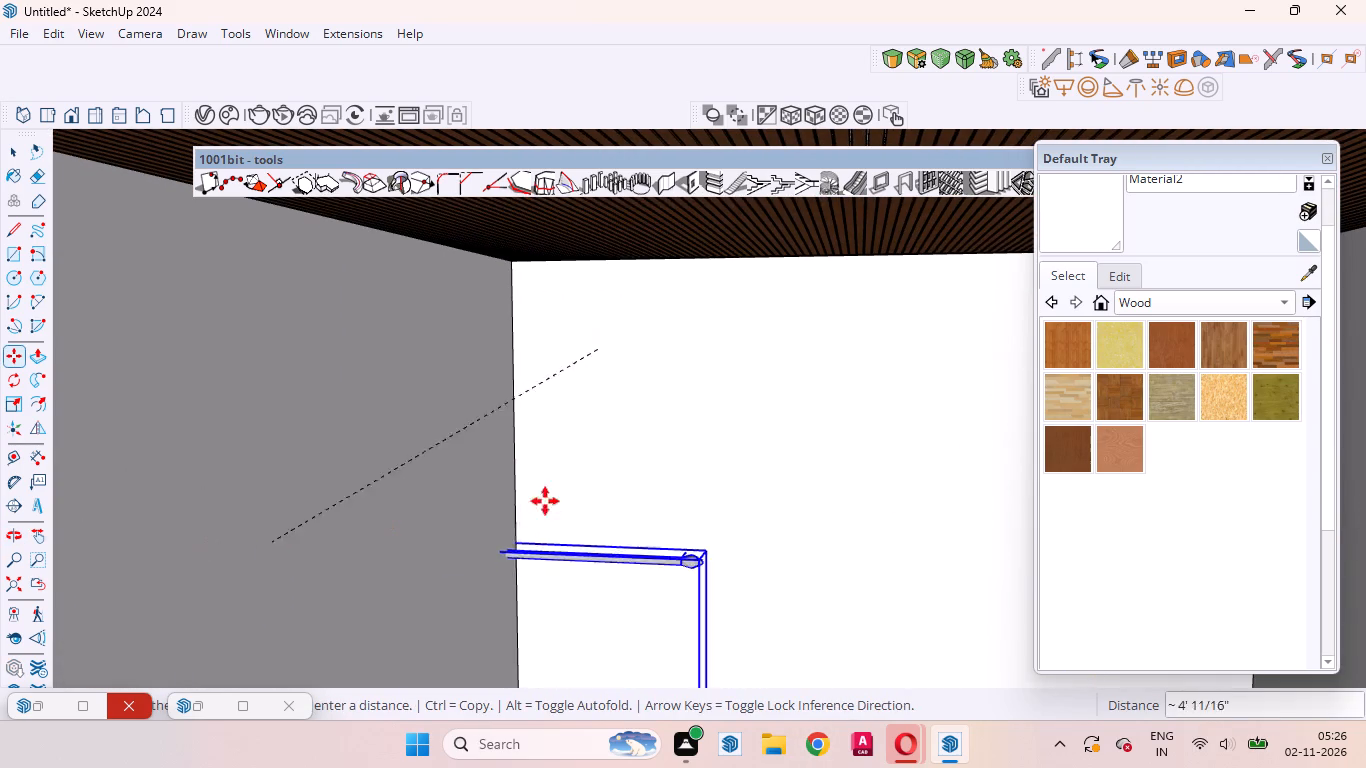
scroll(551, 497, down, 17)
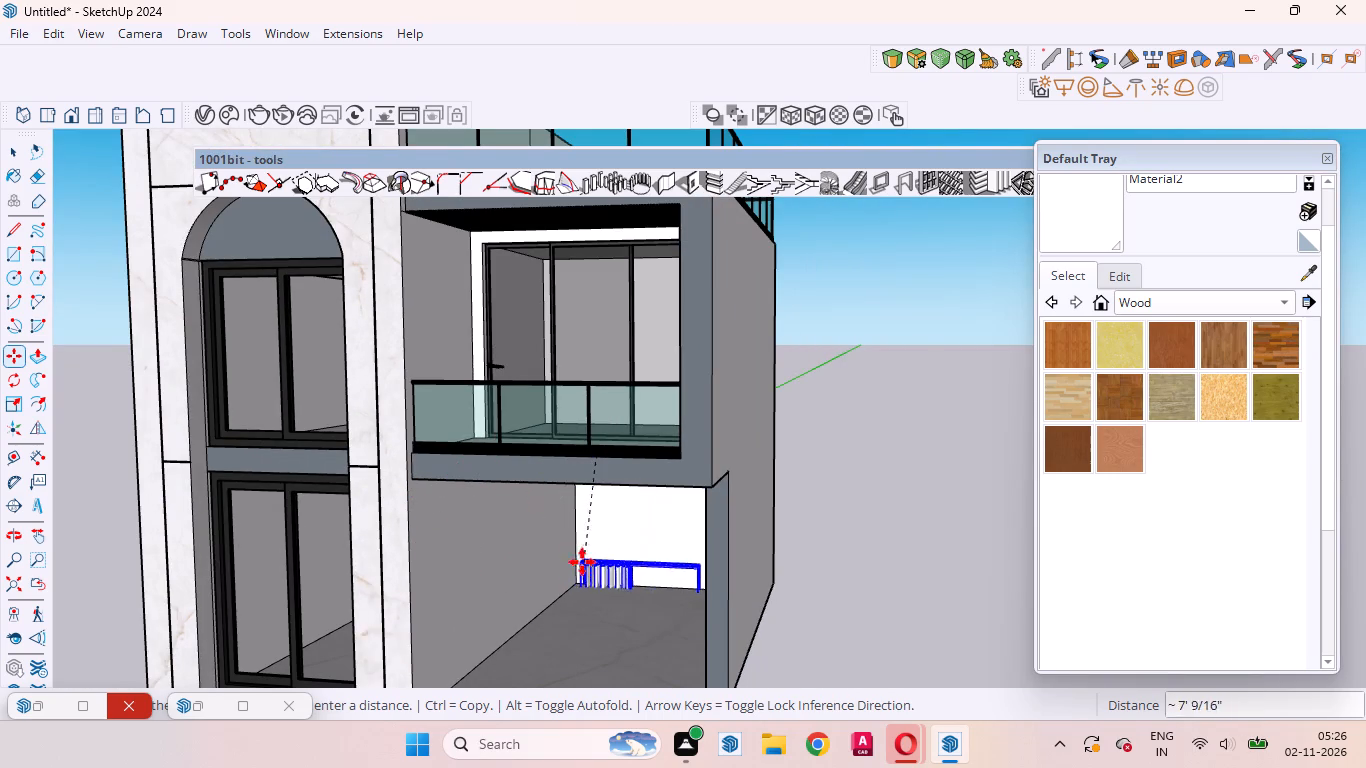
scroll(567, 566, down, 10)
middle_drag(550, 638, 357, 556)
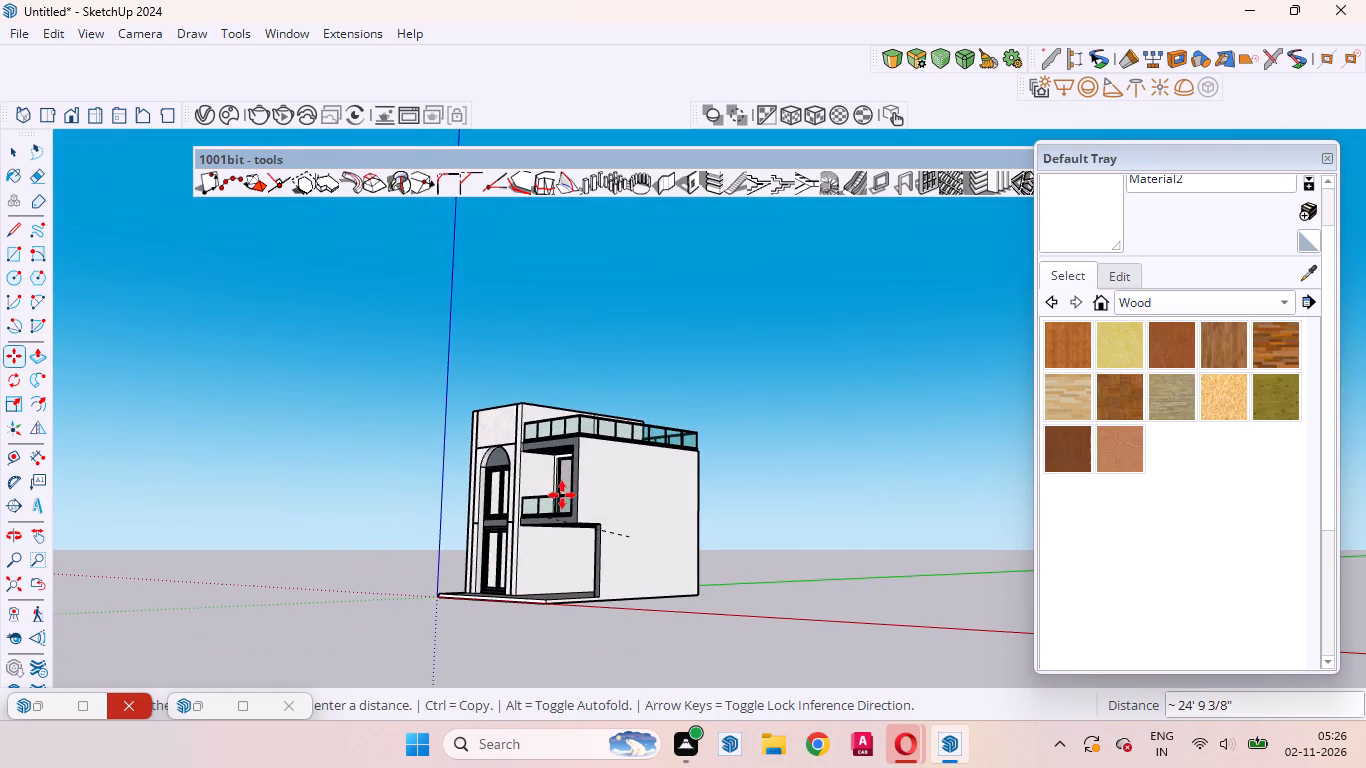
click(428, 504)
Move the curtain about 79' 7" to the open ground beyond the house's plain side wall.
scroll(460, 486, up, 4)
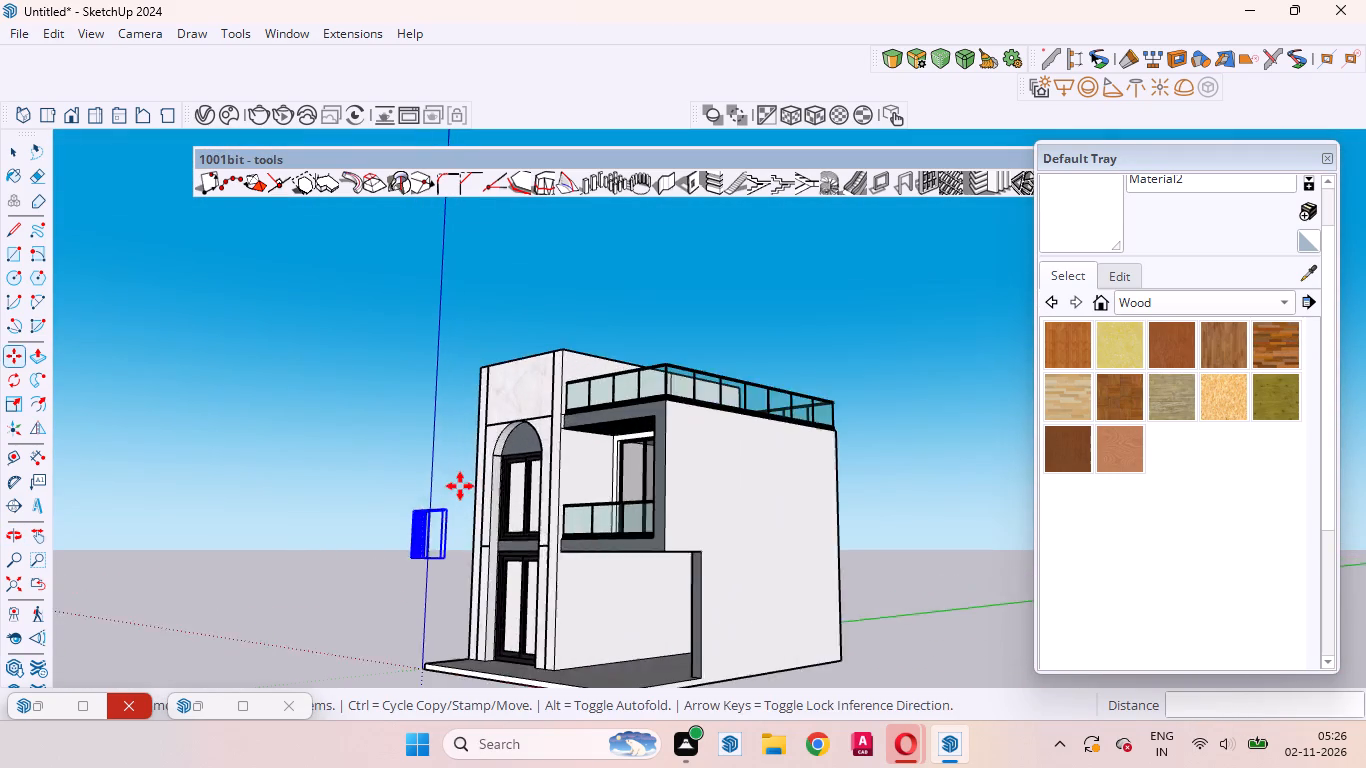
scroll(460, 486, up, 18)
click(423, 504)
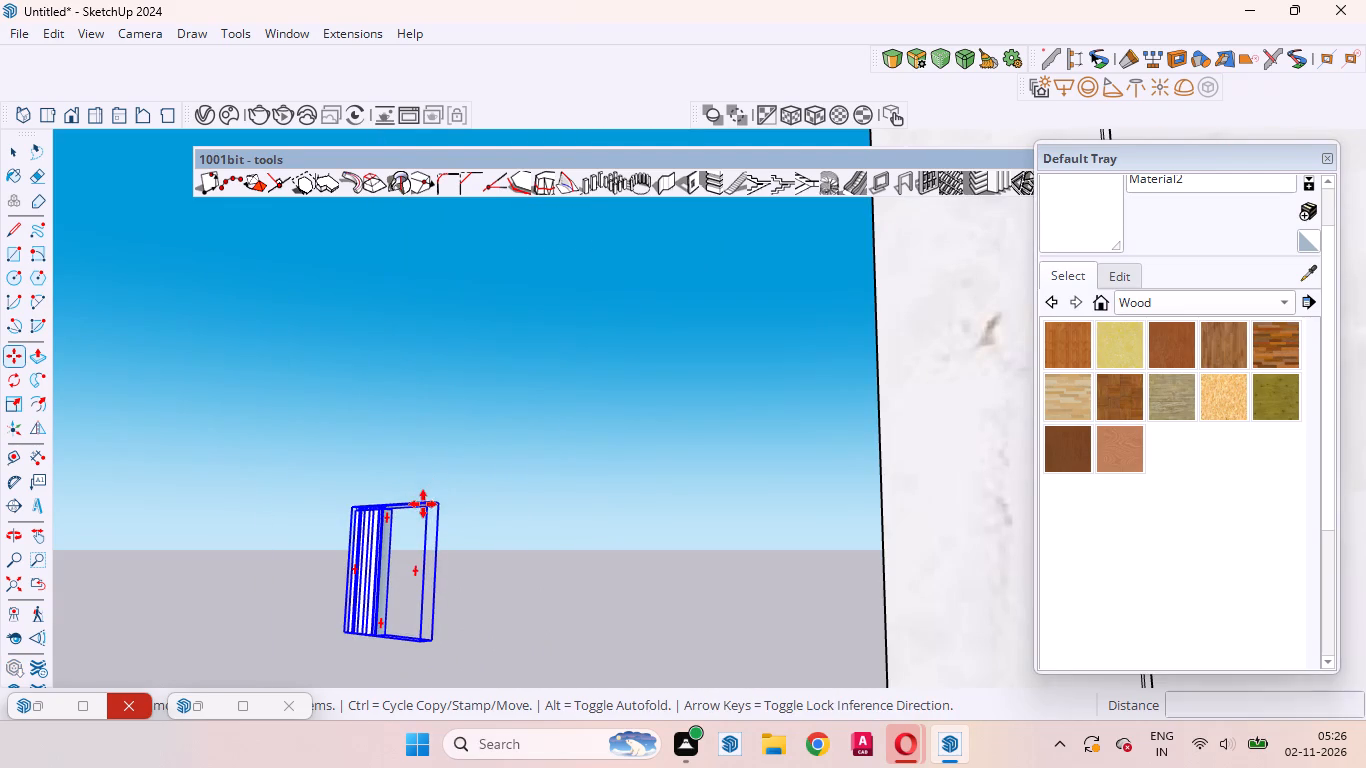
scroll(458, 568, down, 12)
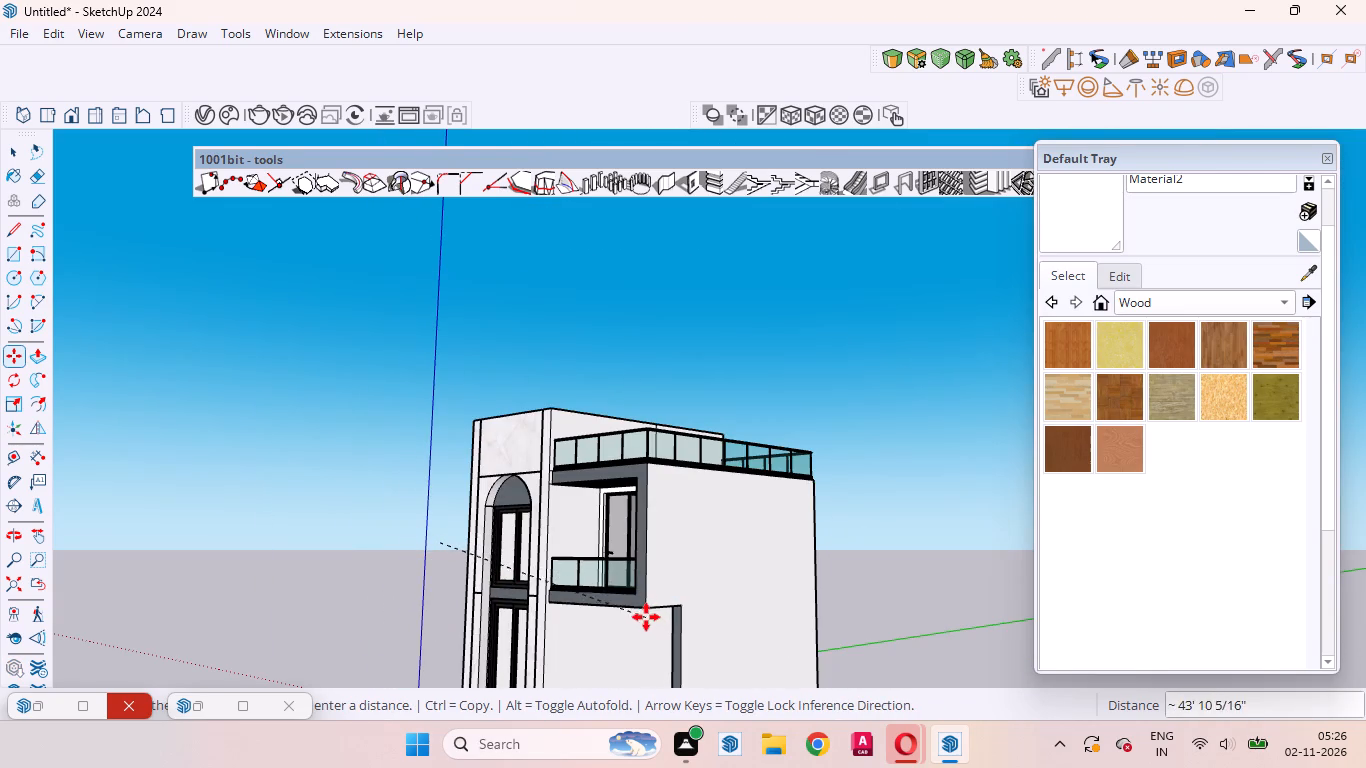
scroll(542, 647, down, 6)
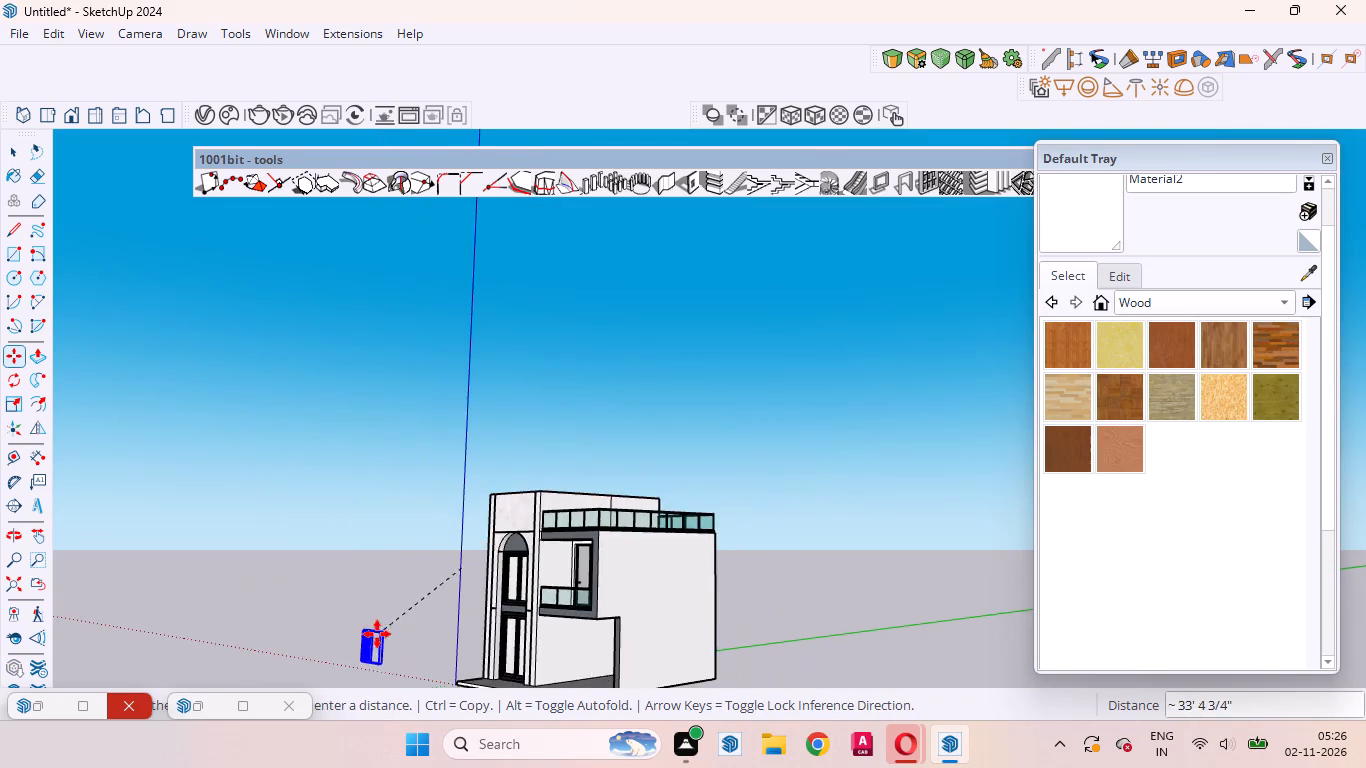
scroll(377, 634, down, 1)
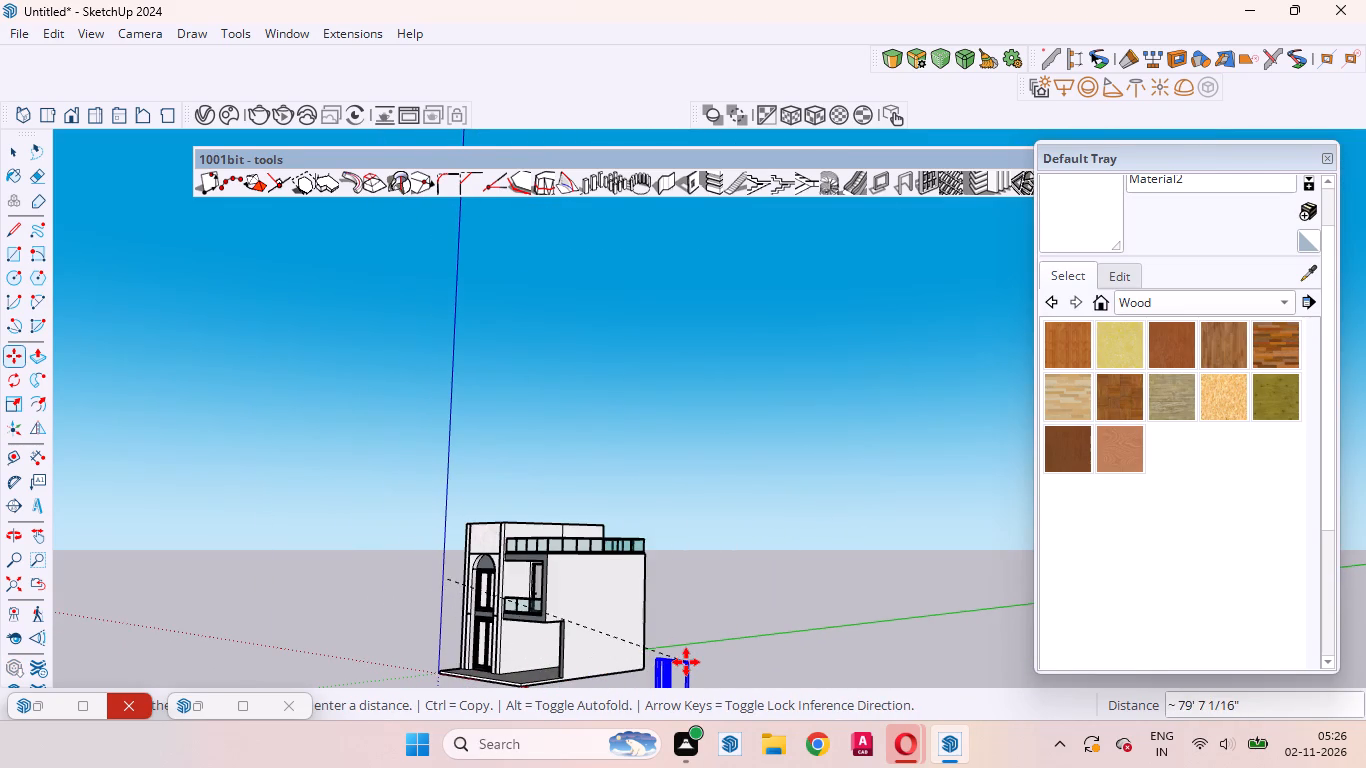
click(687, 662)
Open the curtain-and-rod component for editing with nothing inside it selected.
scroll(688, 618, up, 5)
scroll(701, 544, down, 17)
scroll(703, 567, up, 2)
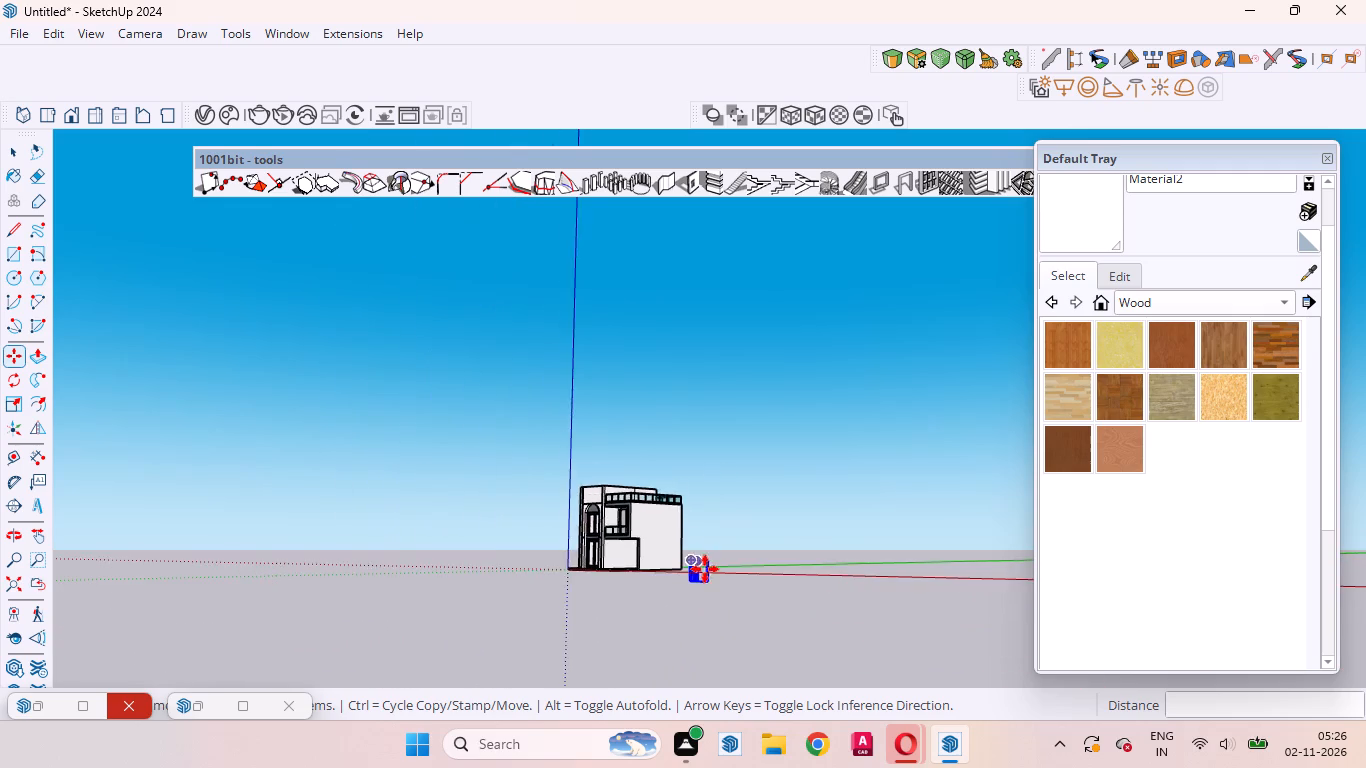
scroll(705, 569, up, 17)
middle_drag(695, 607, 803, 704)
scroll(762, 553, up, 5)
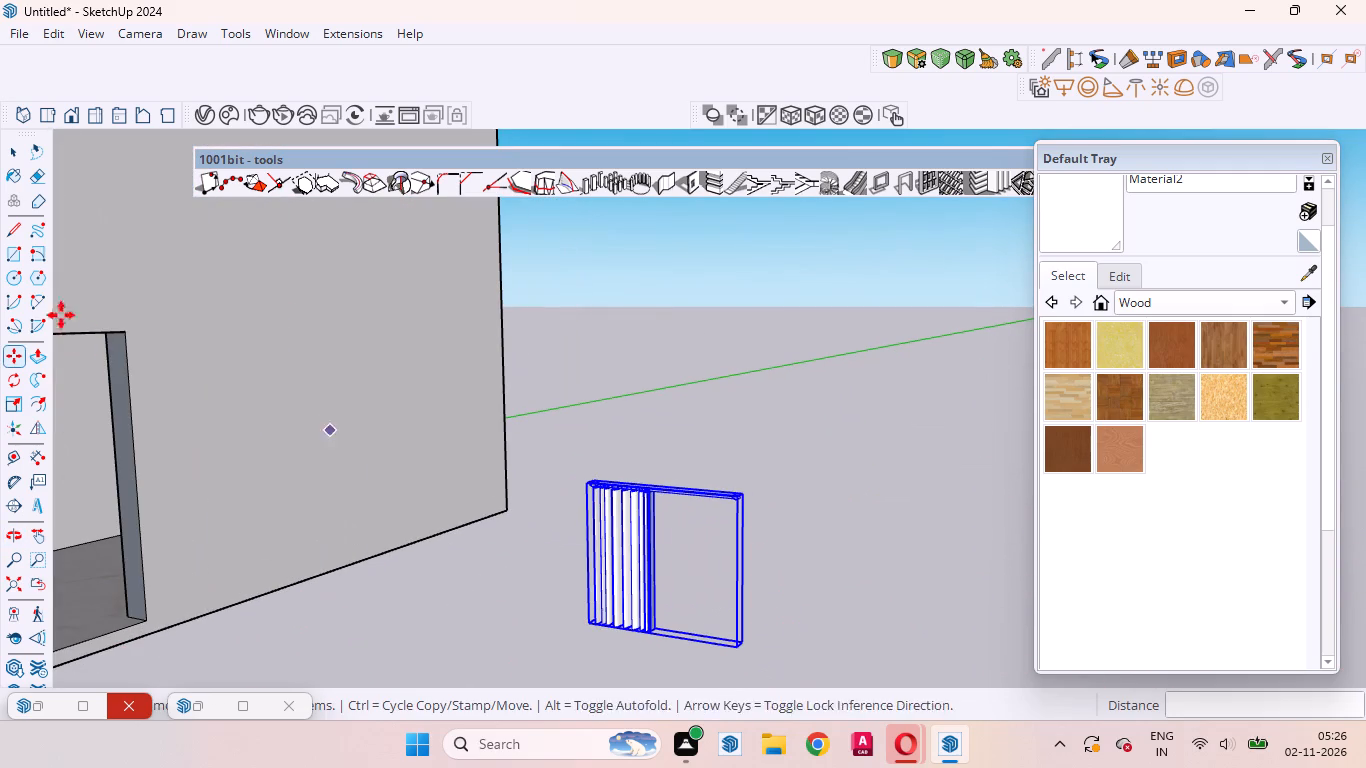
click(3, 140)
scroll(735, 530, up, 7)
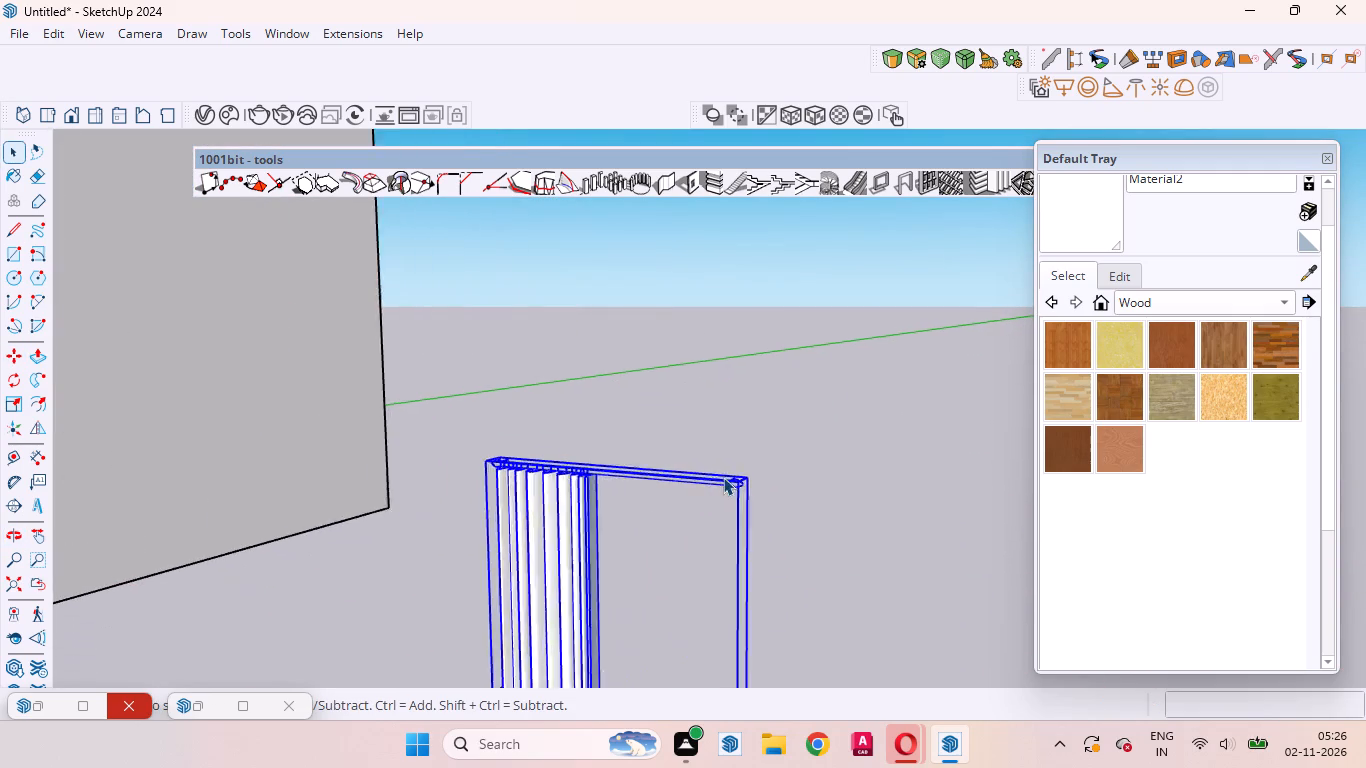
scroll(723, 477, up, 5)
middle_drag(697, 523, 776, 538)
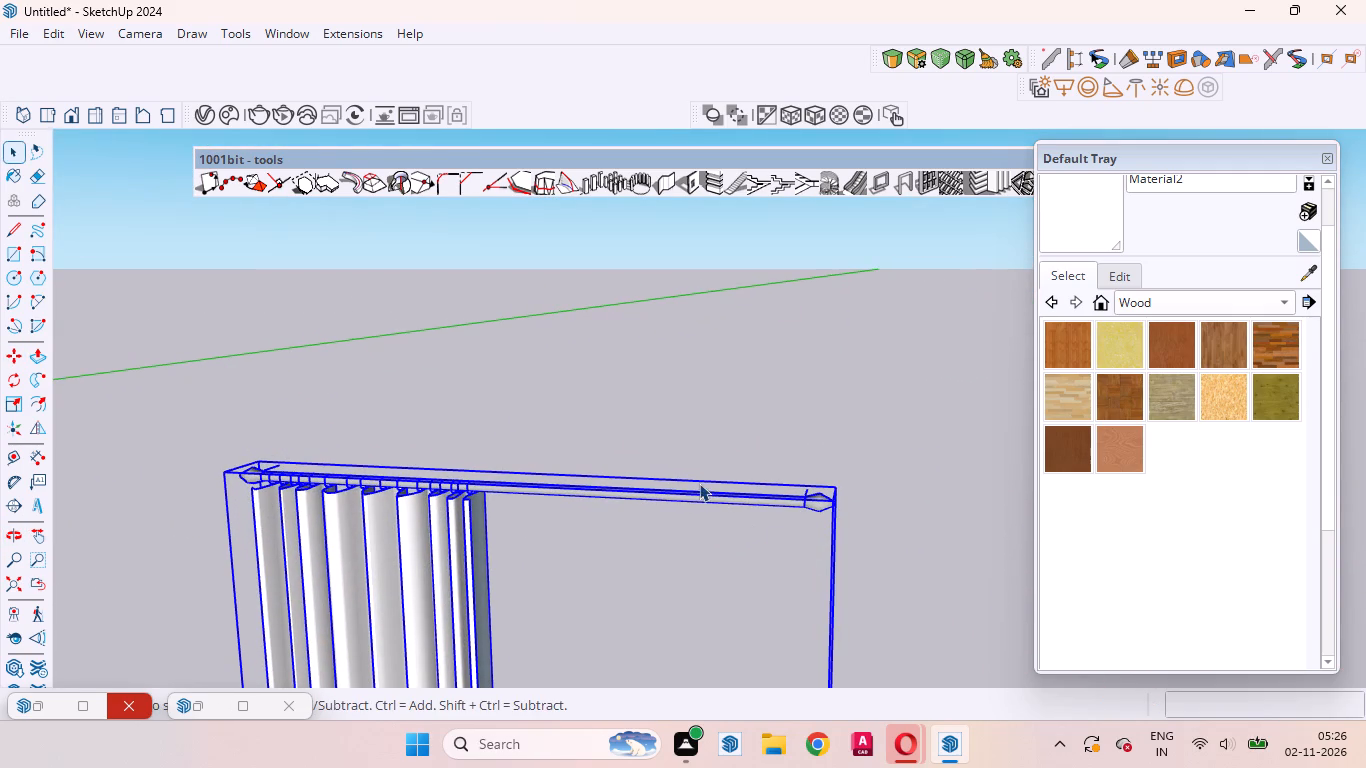
click(694, 502)
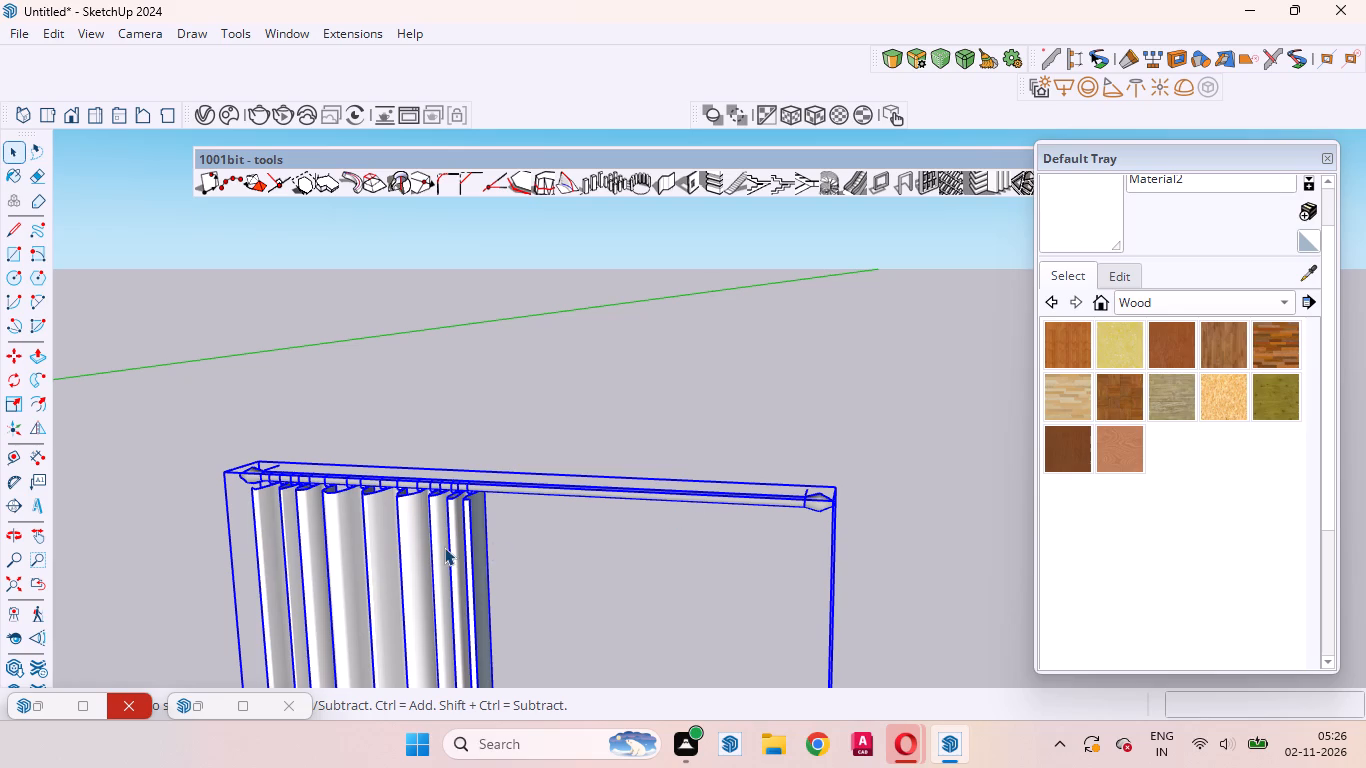
double_click(444, 547)
click(395, 575)
click(585, 564)
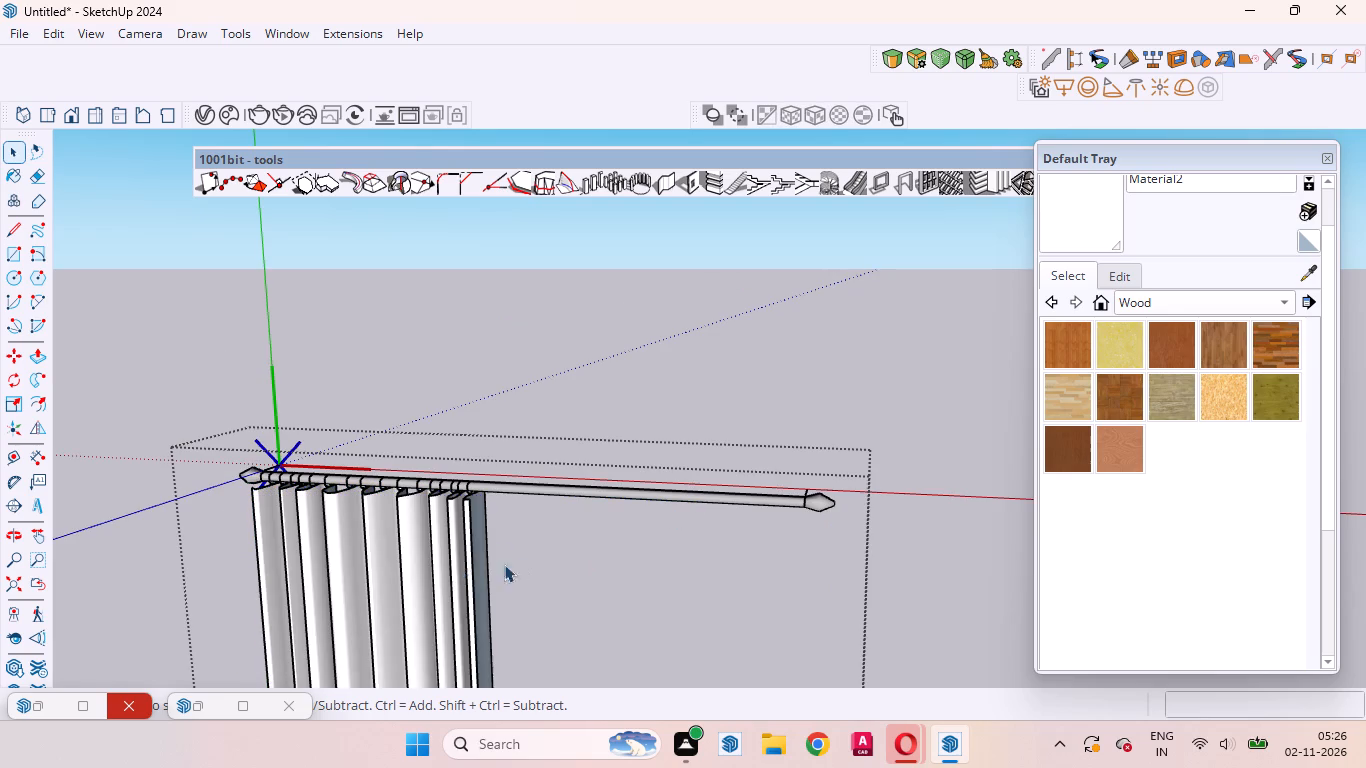
Make a group from all connected geometry of the pleated curtain cloth, leaving the rod out.
double_click(446, 564)
click(446, 564)
triple_click(446, 564)
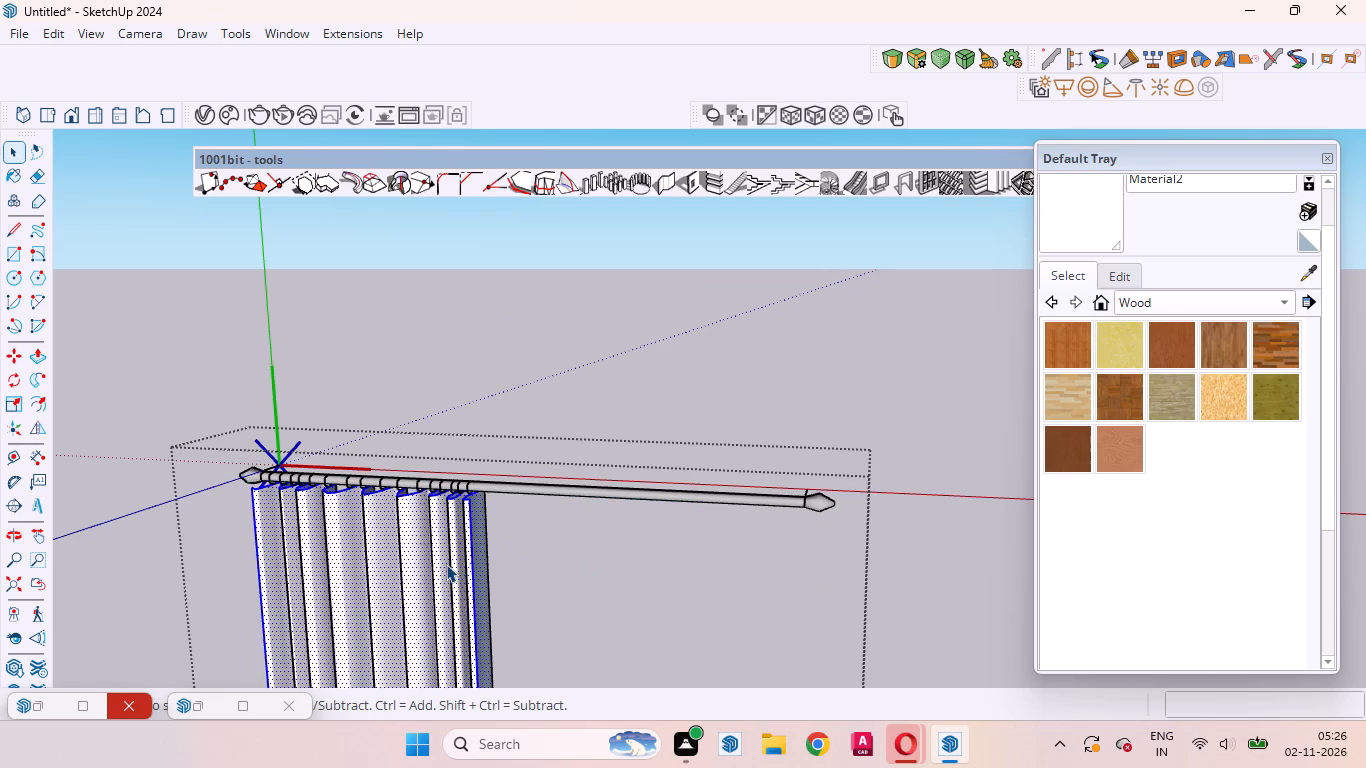
right_click(446, 564)
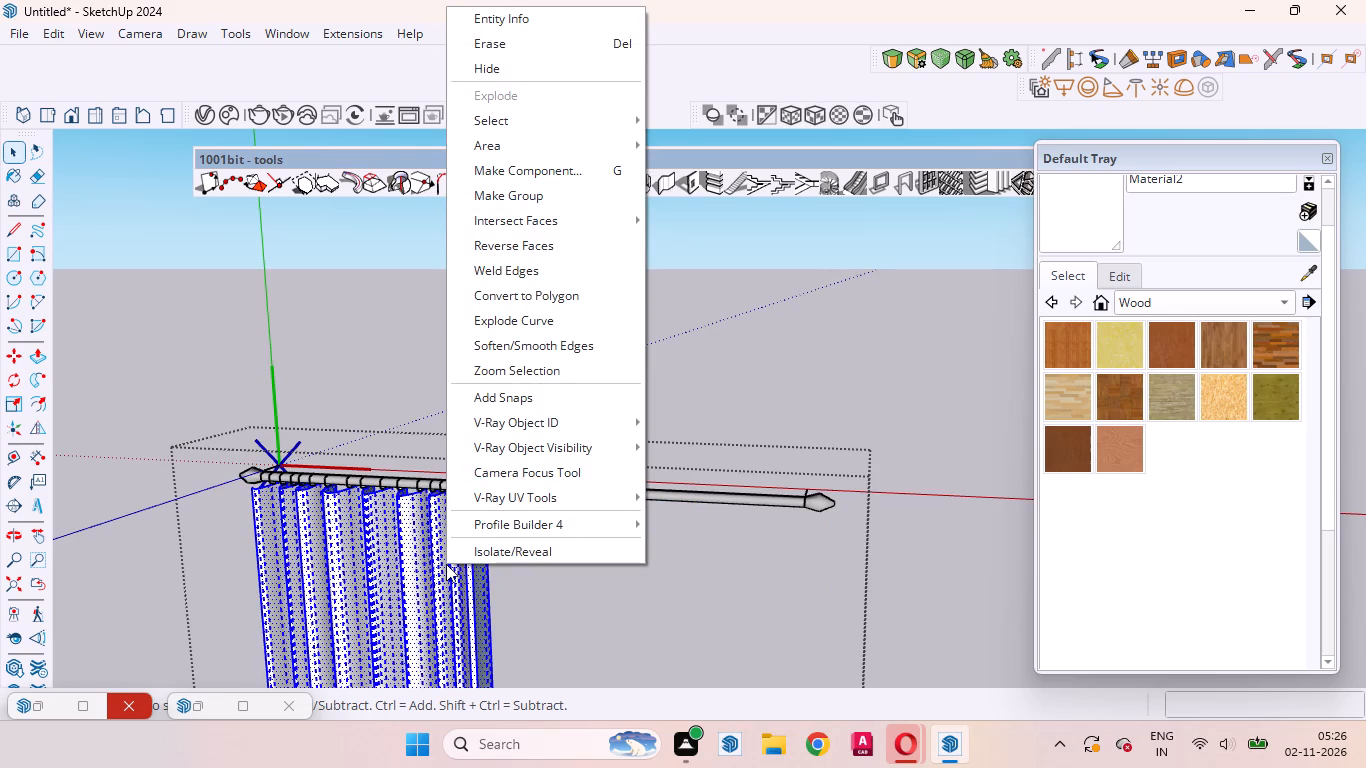
click(512, 203)
Copy the pleated curtain cloth group about 3' 11" along the rod to its bare end, inside the curtain component.
scroll(558, 334, down, 4)
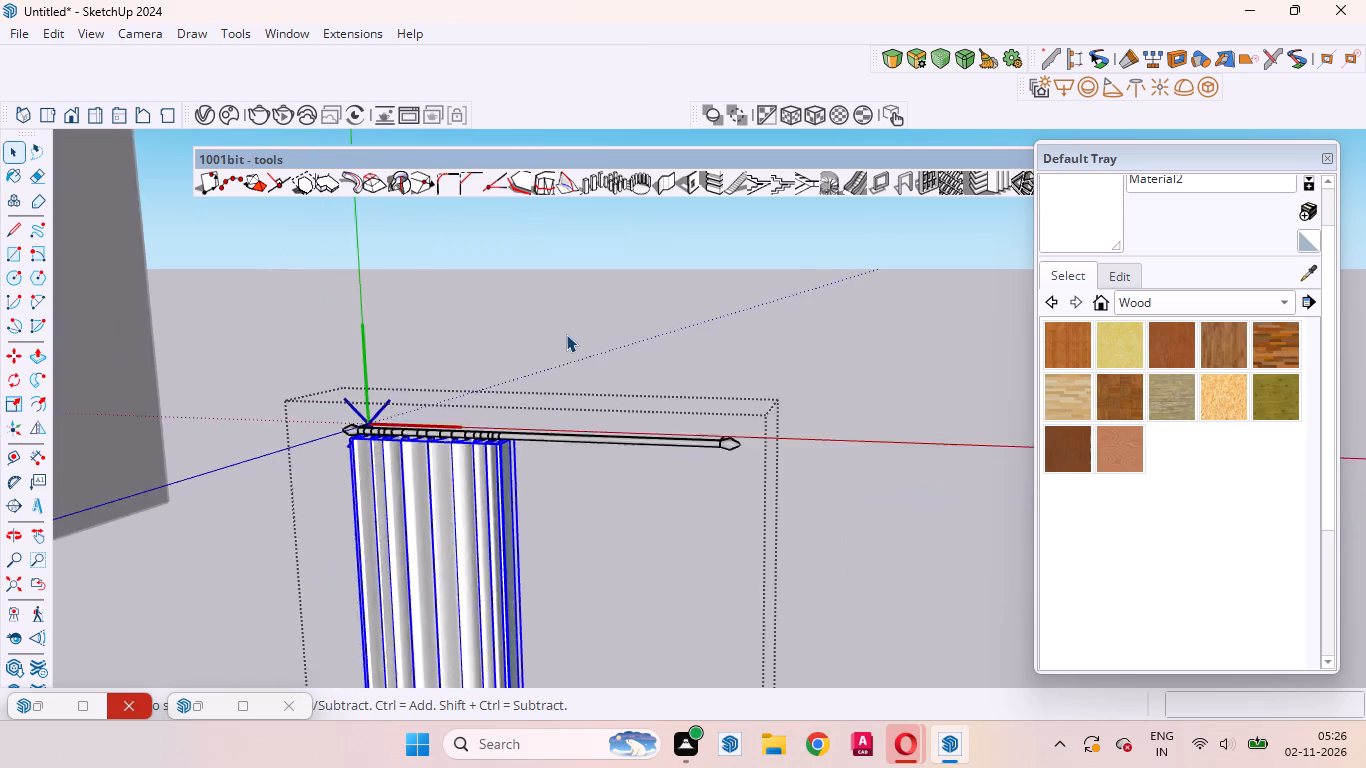
scroll(566, 334, down, 11)
scroll(523, 461, up, 4)
click(521, 462)
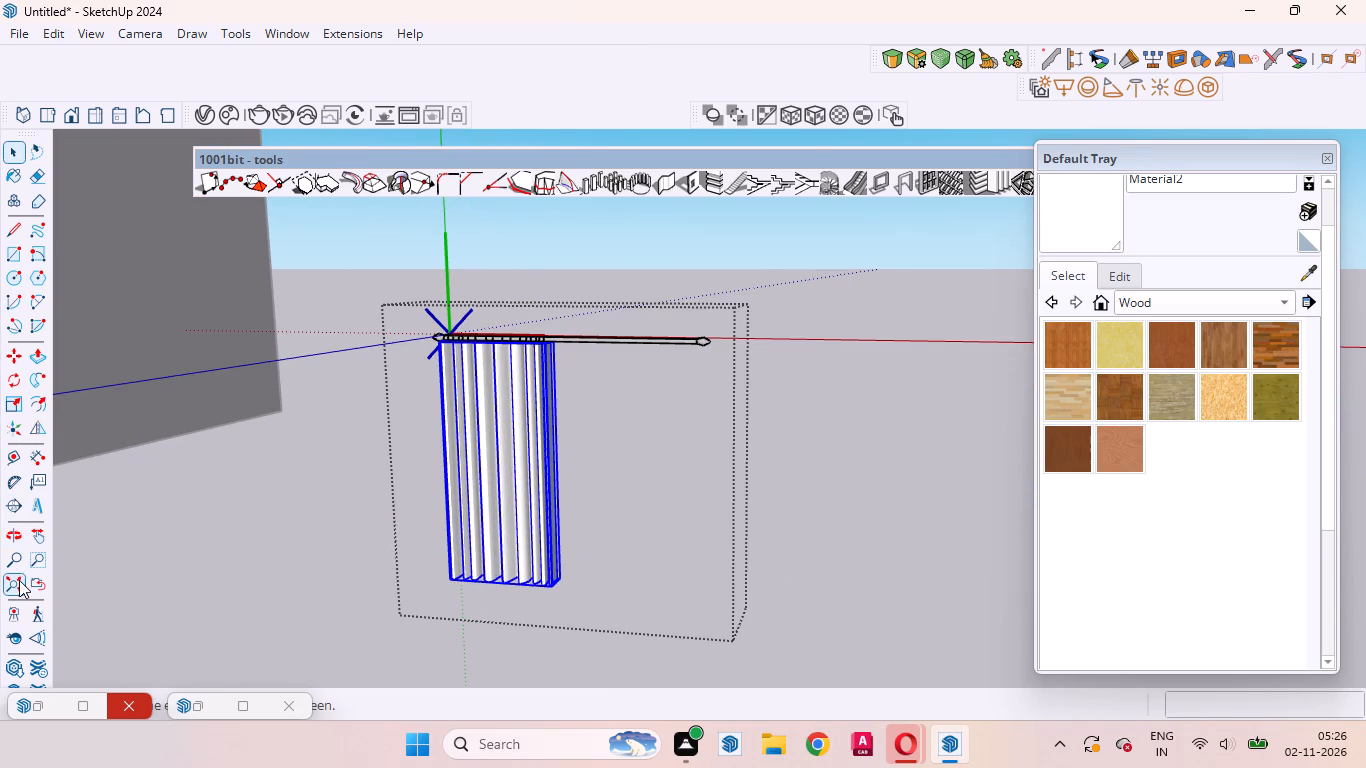
click(18, 352)
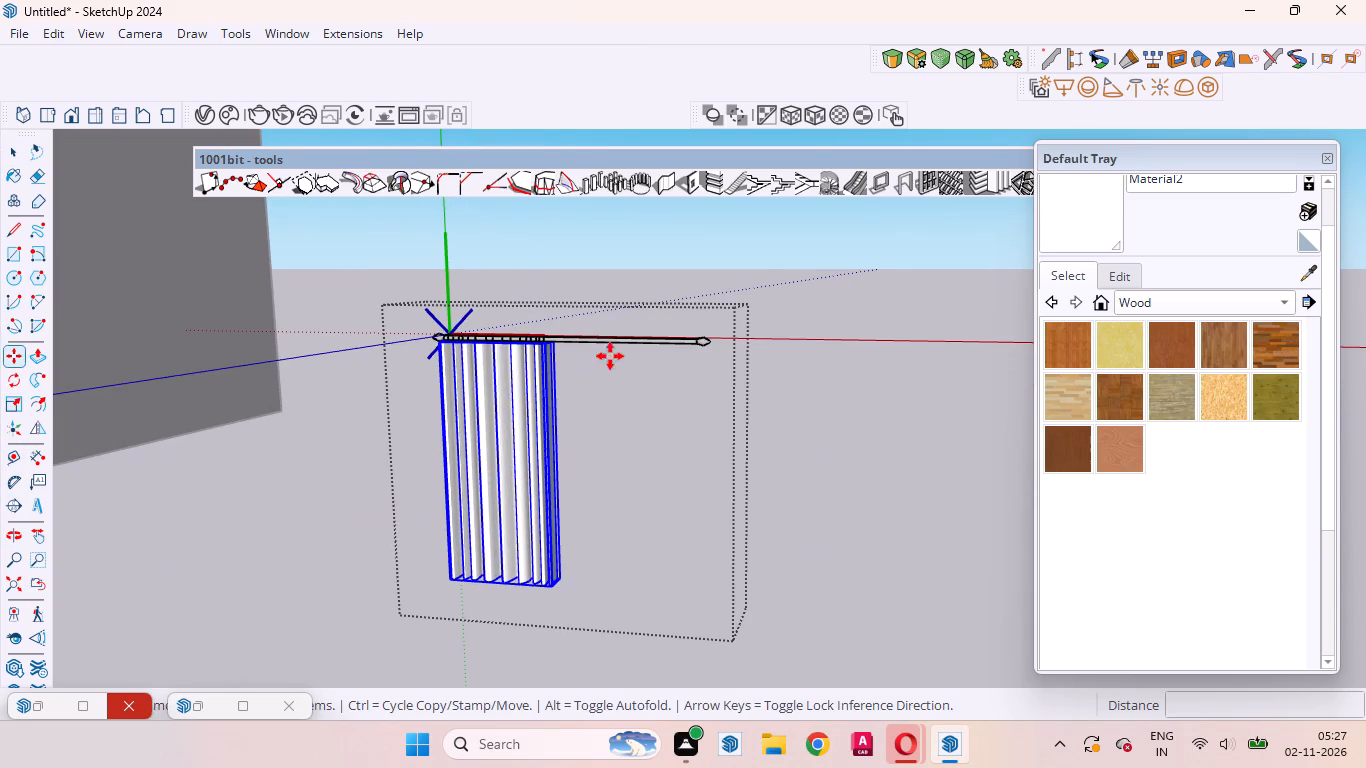
scroll(590, 349, up, 13)
middle_drag(499, 420, 756, 448)
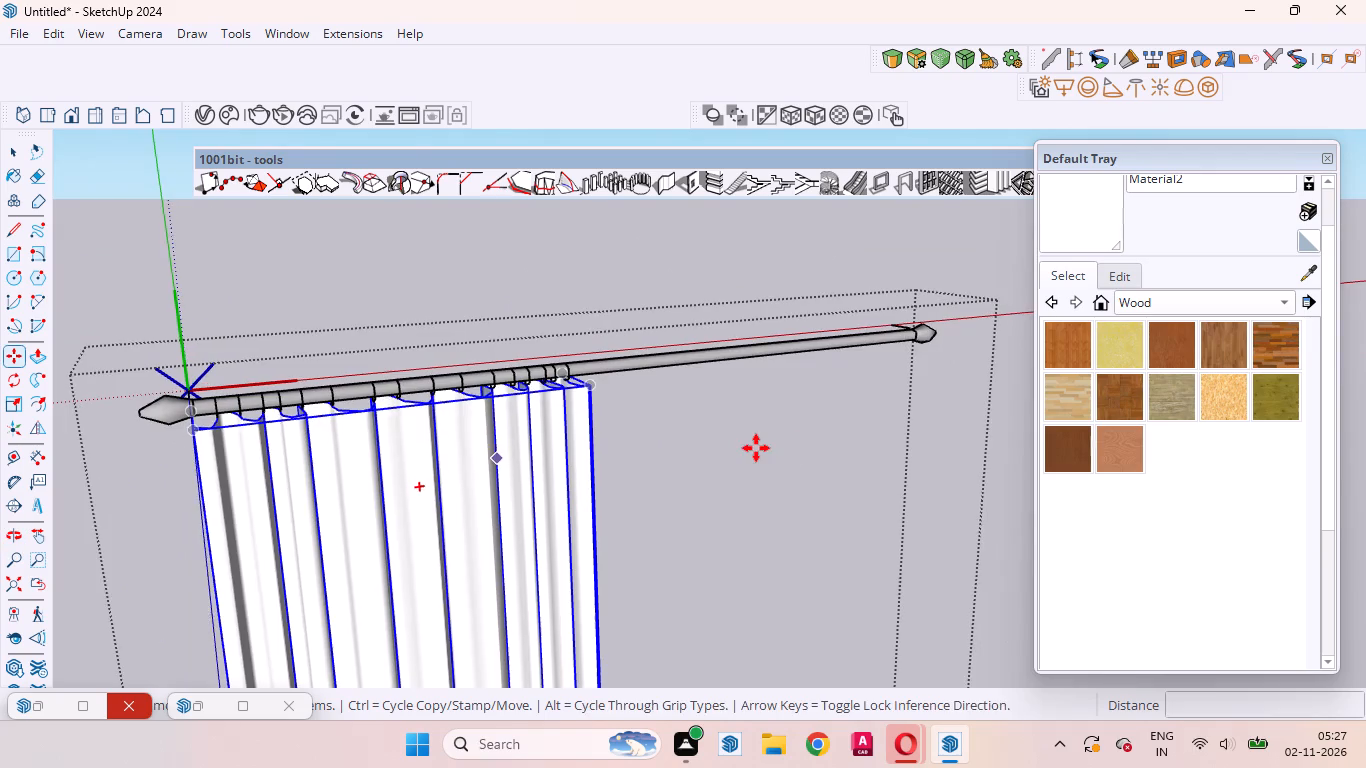
scroll(872, 452, down, 4)
scroll(566, 443, up, 11)
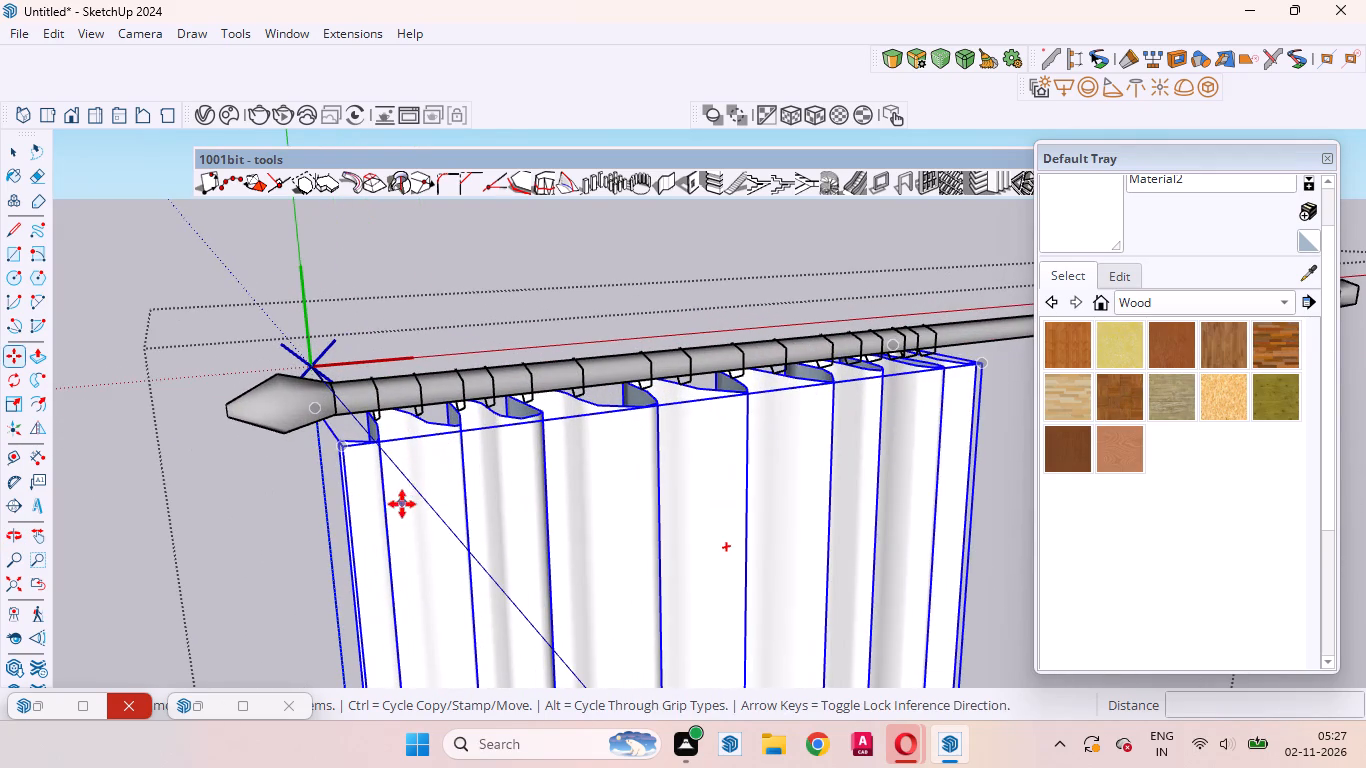
click(341, 448)
scroll(350, 479, down, 8)
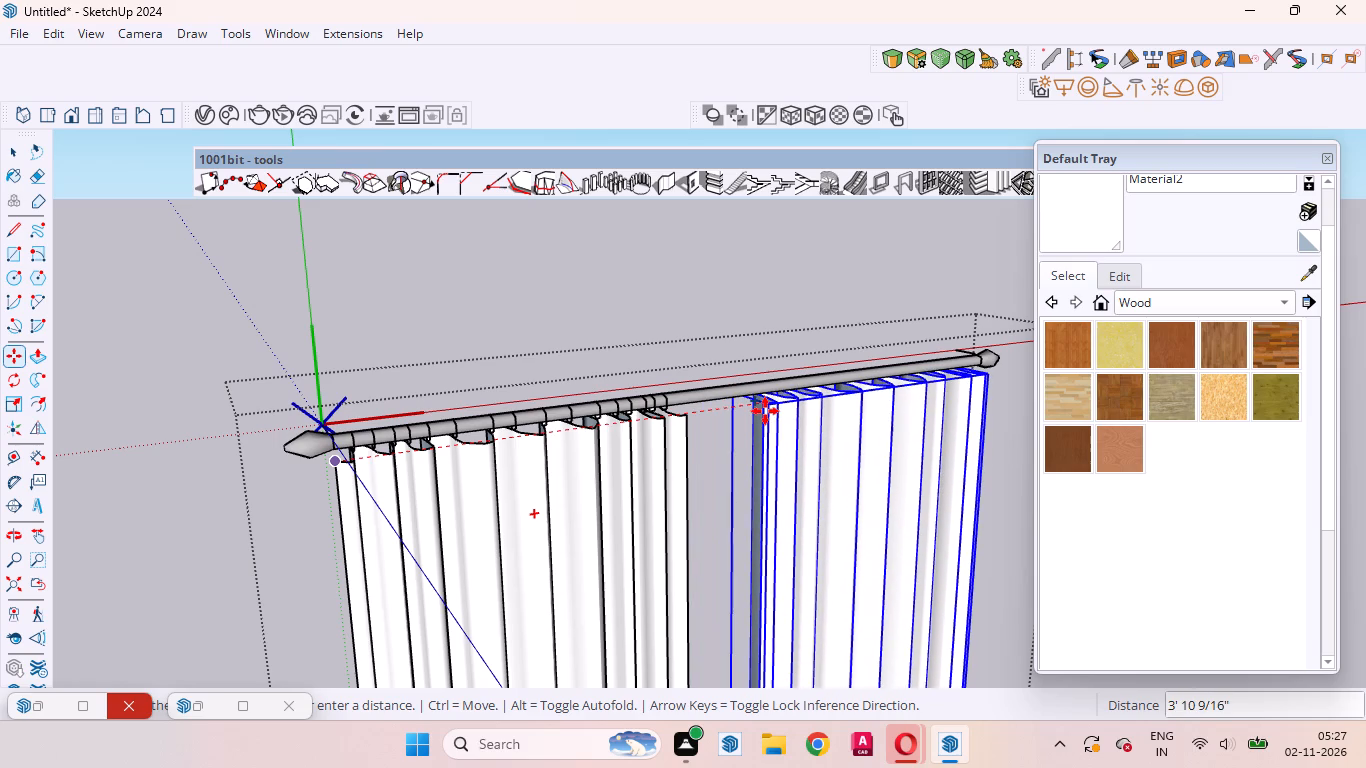
click(765, 411)
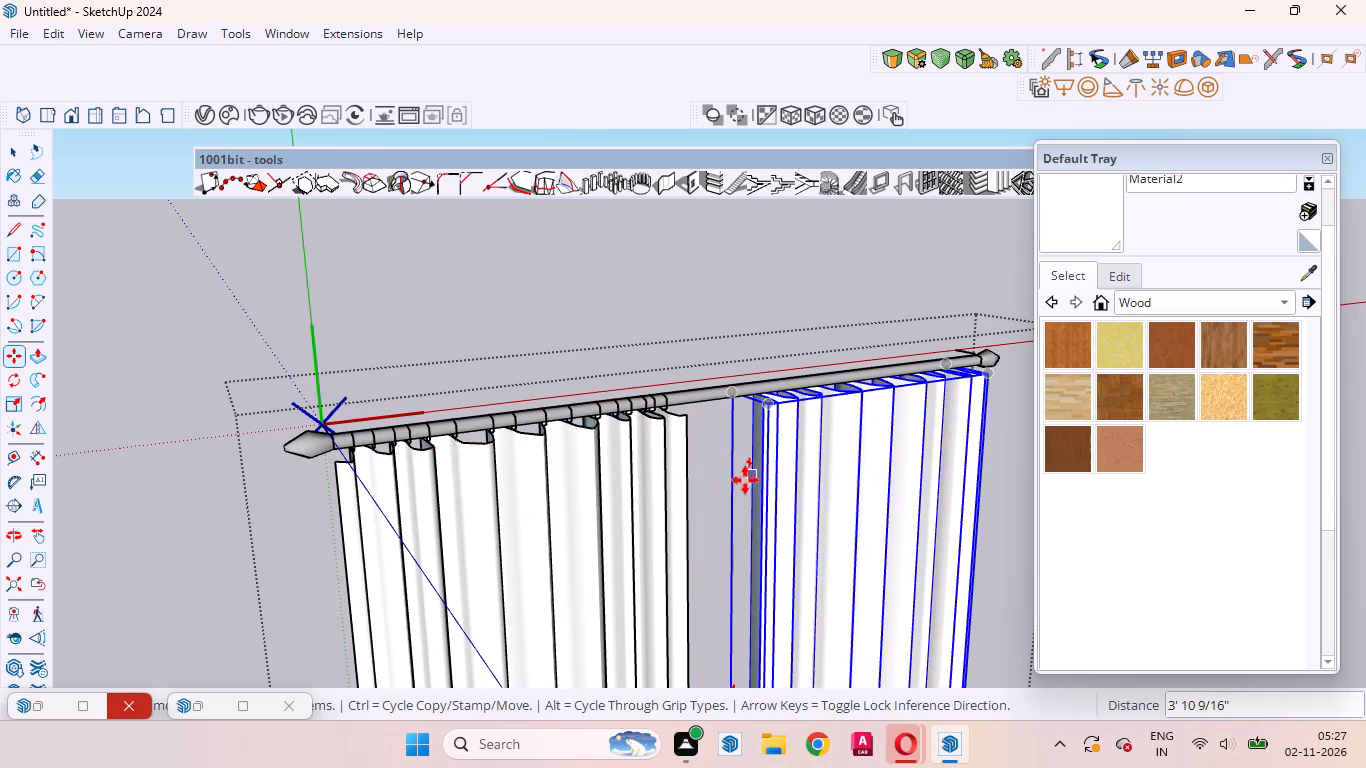
middle_drag(742, 485, 84, 727)
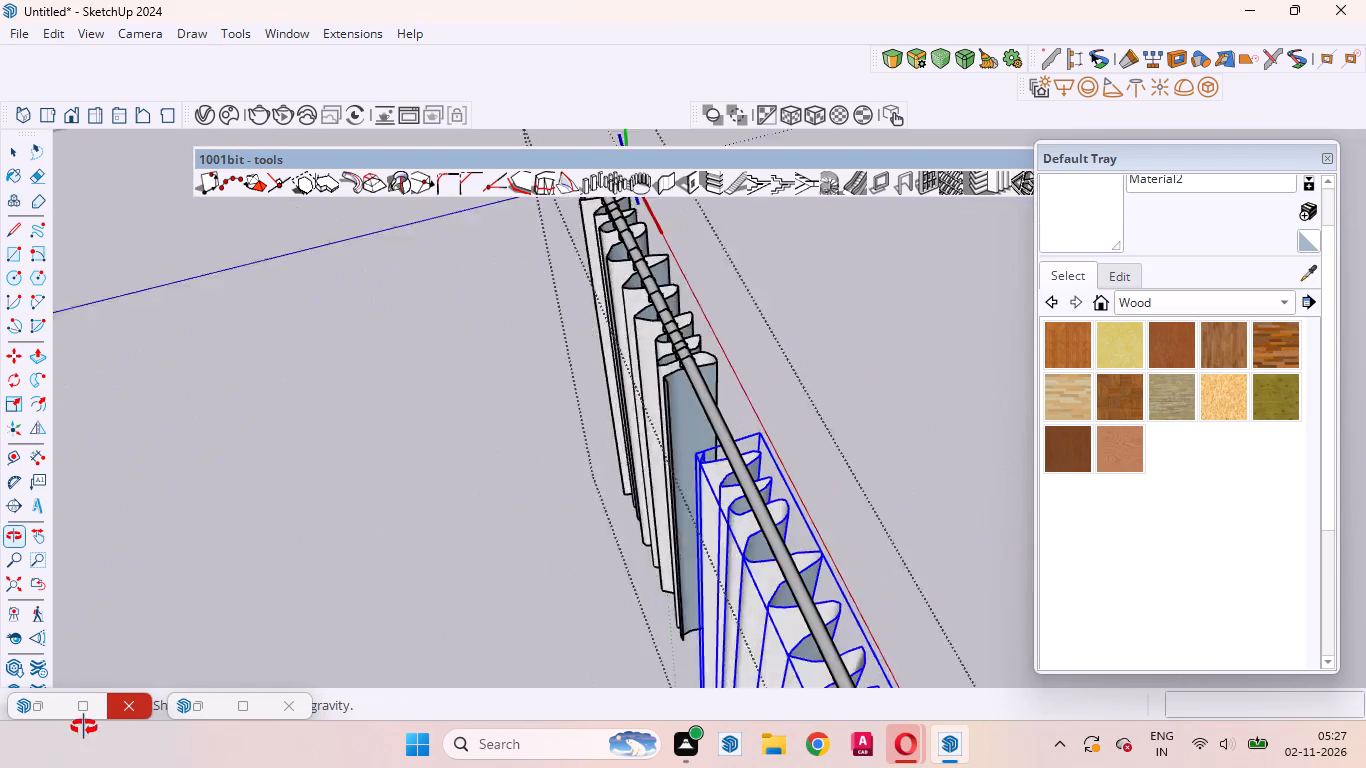
middle_drag(84, 727, 797, 477)
key(space)
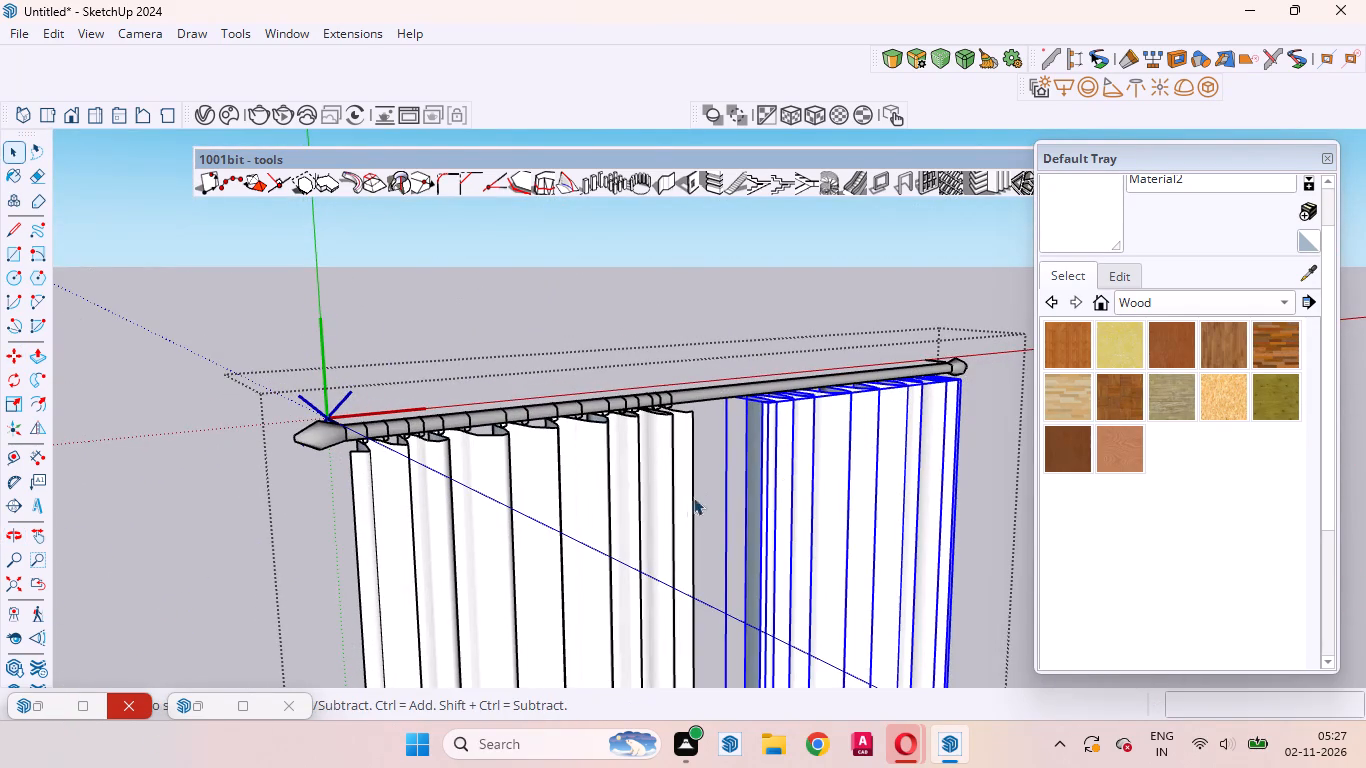
click(638, 316)
Widen the copied cloth panel toward the original panel with a Red Scale factor of about 1.12.
scroll(705, 309, down, 8)
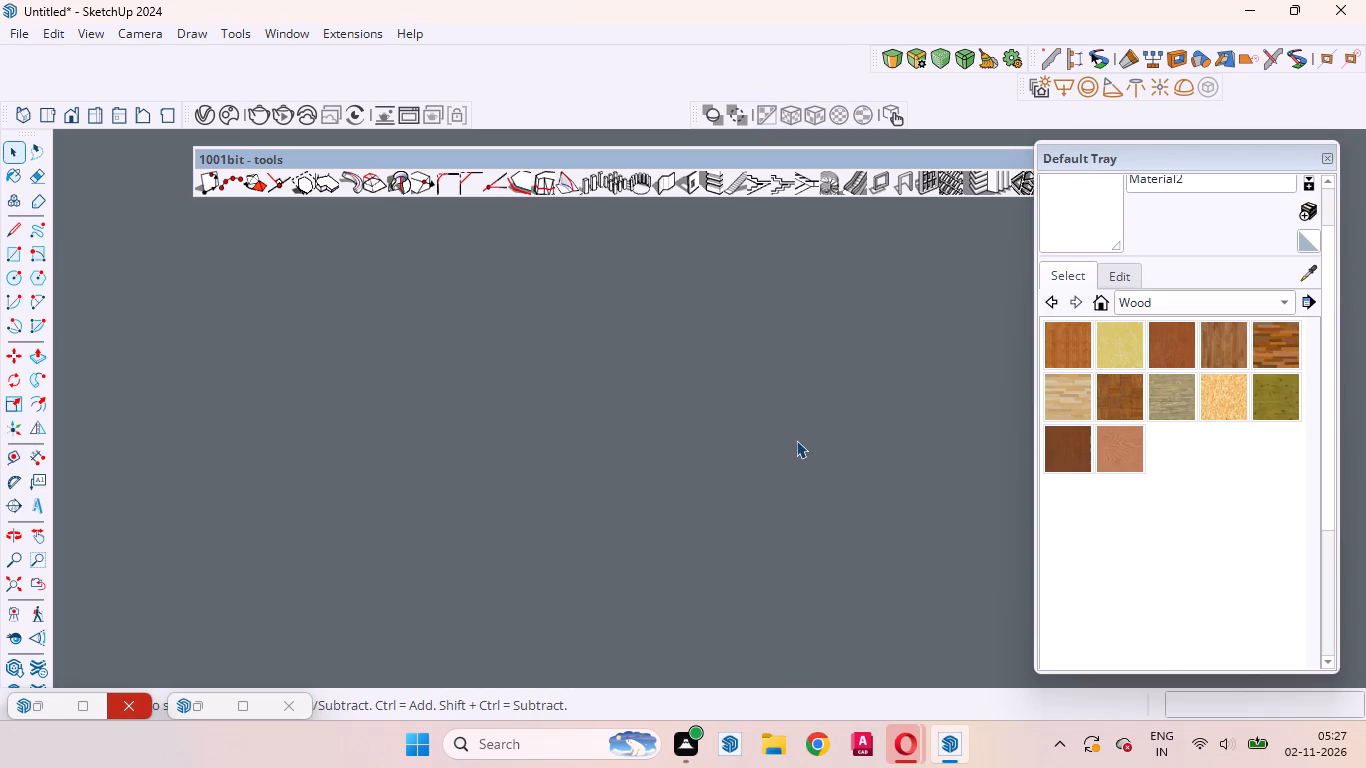
click(40, 576)
middle_drag(491, 506, 397, 645)
scroll(539, 498, down, 4)
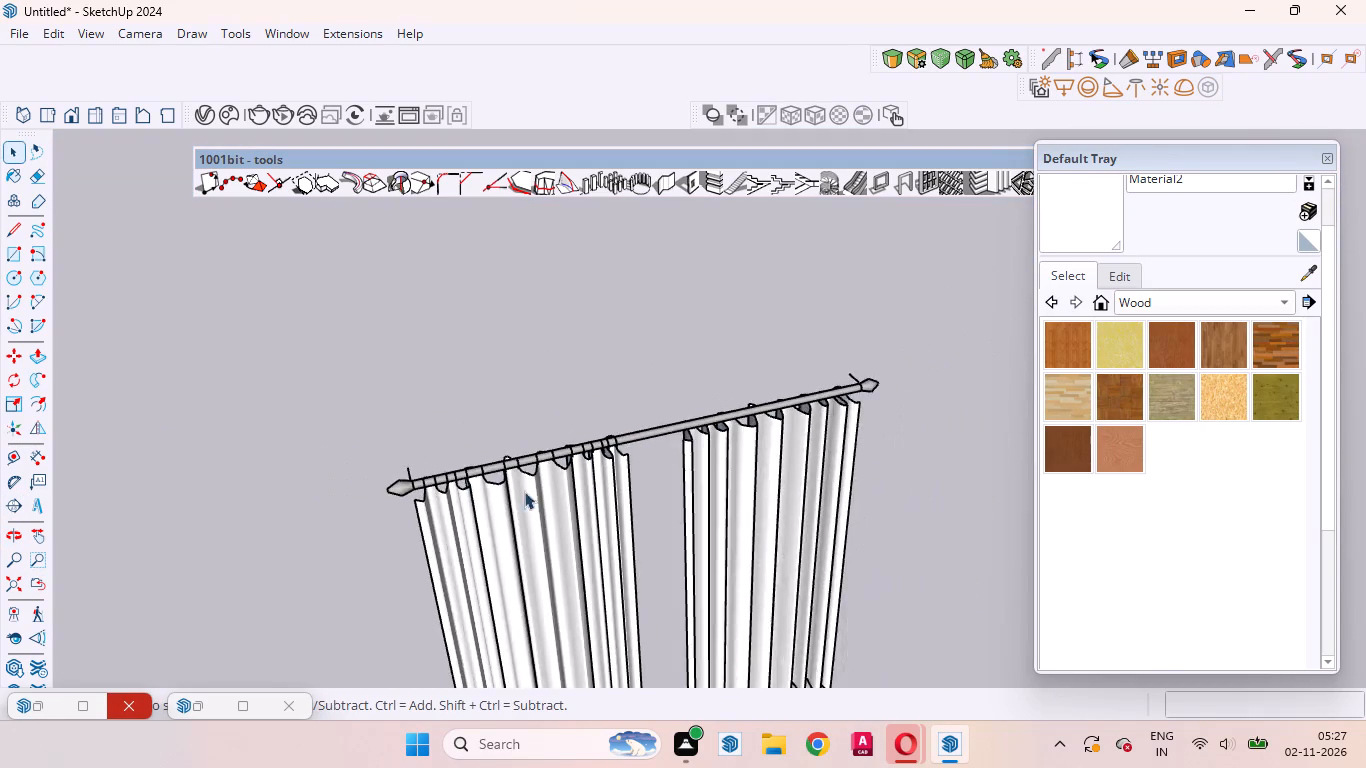
scroll(524, 491, down, 10)
middle_drag(676, 515, 570, 466)
scroll(592, 454, up, 4)
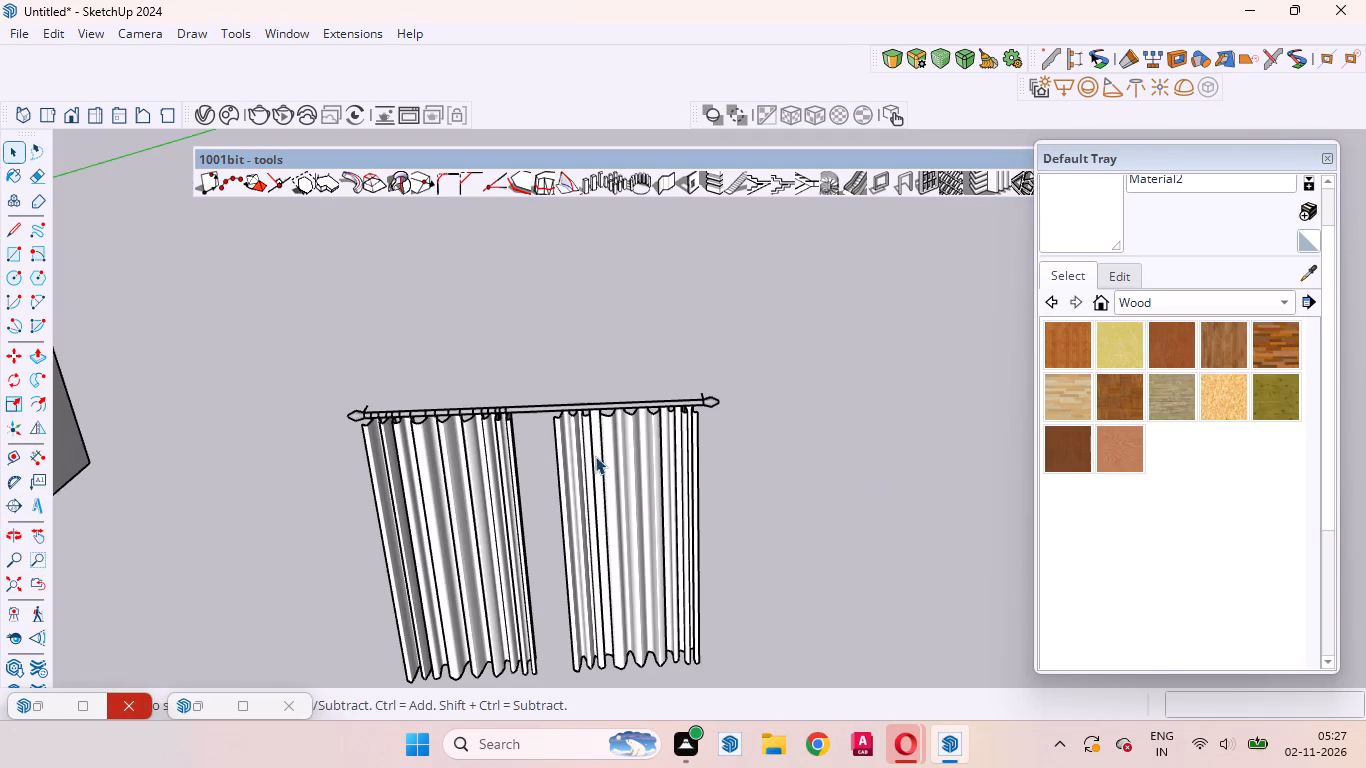
scroll(680, 447, down, 5)
click(643, 494)
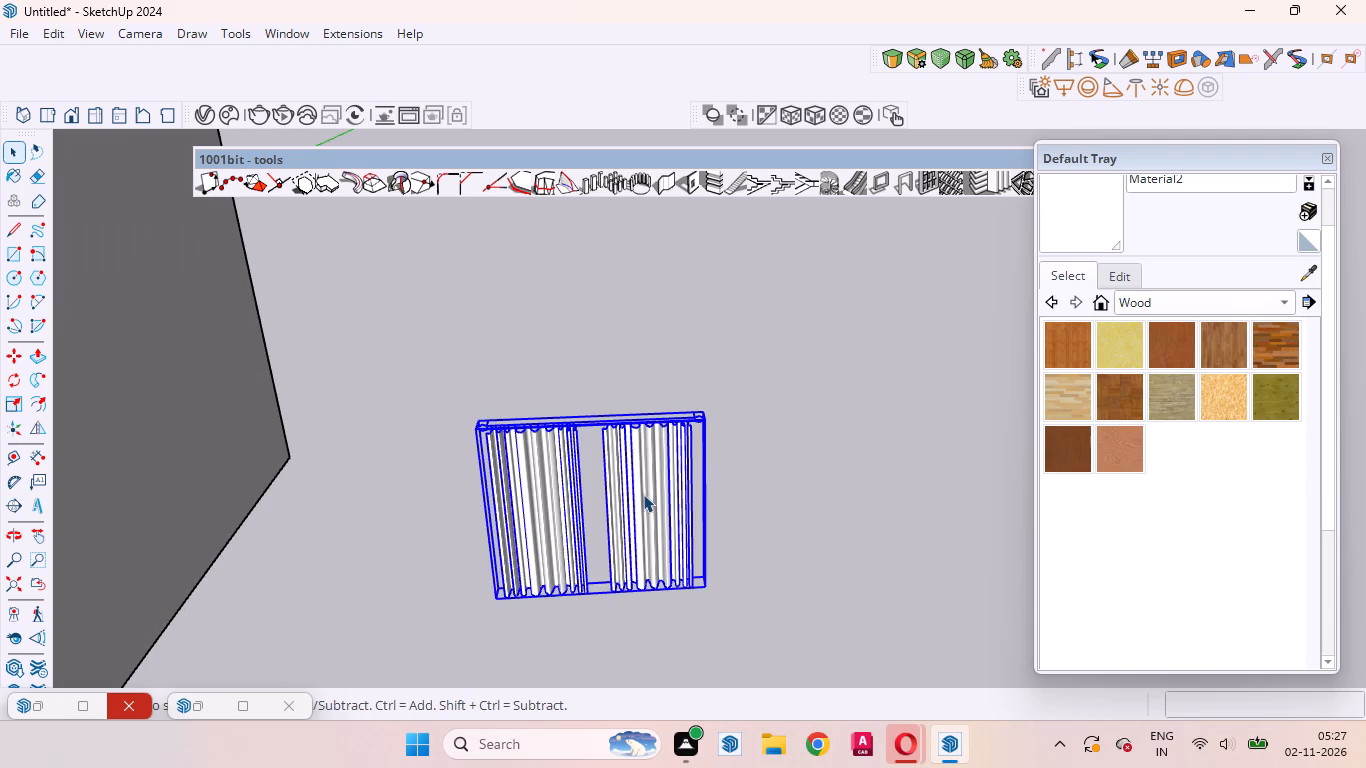
triple_click(636, 494)
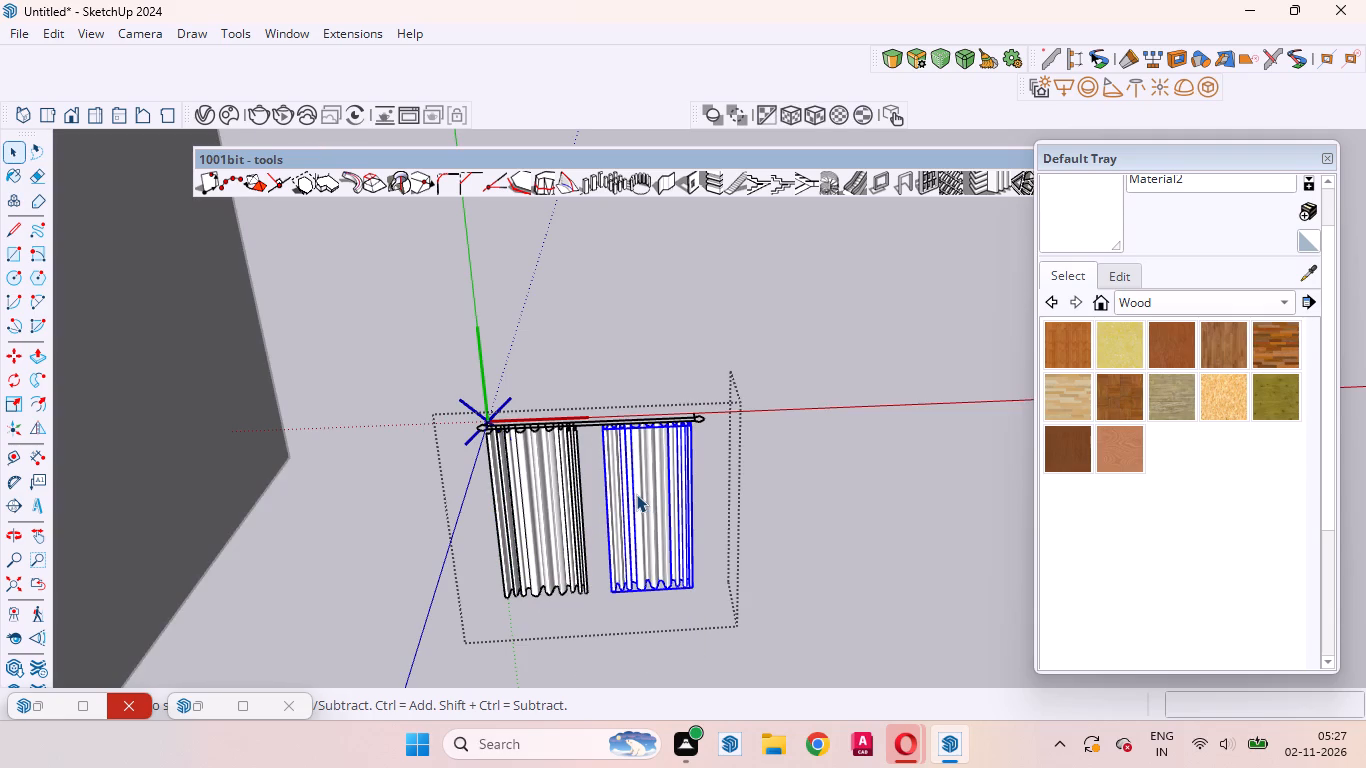
key(s)
click(606, 502)
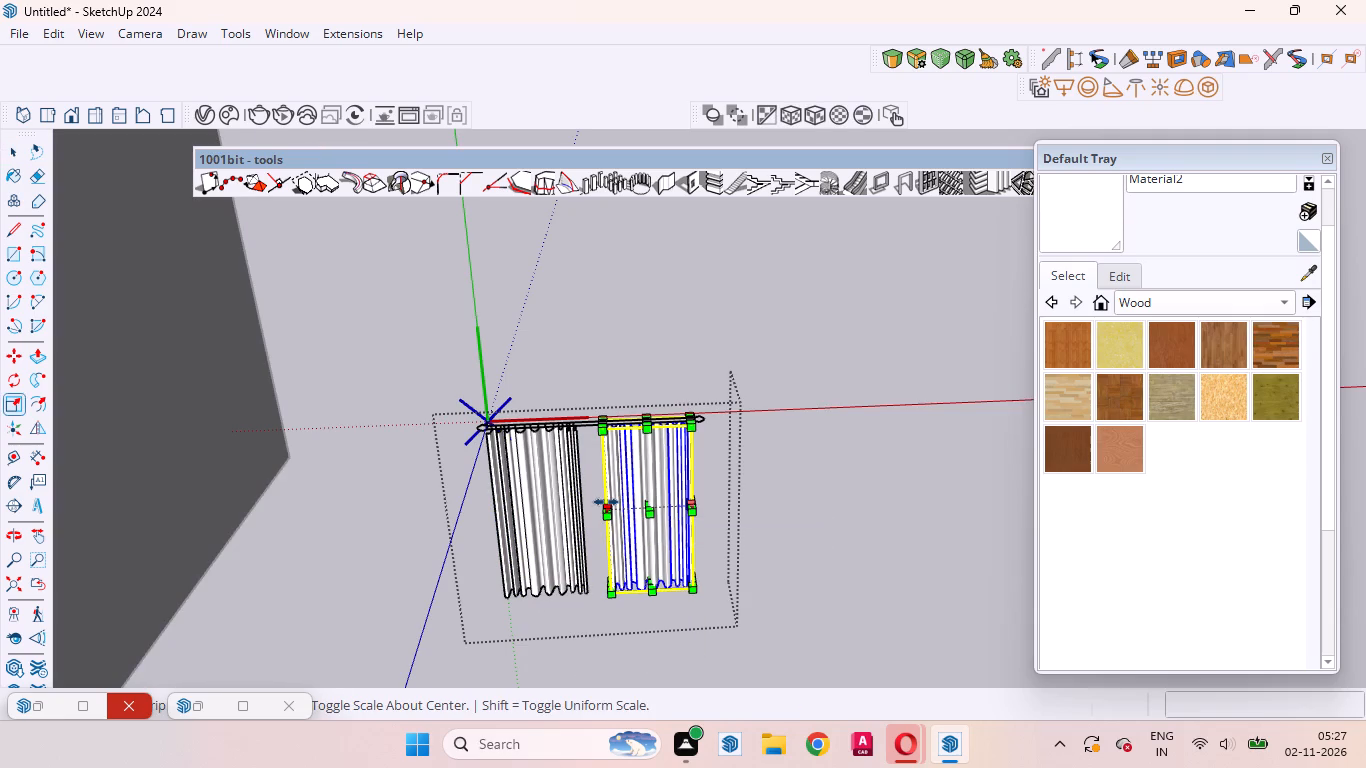
click(597, 500)
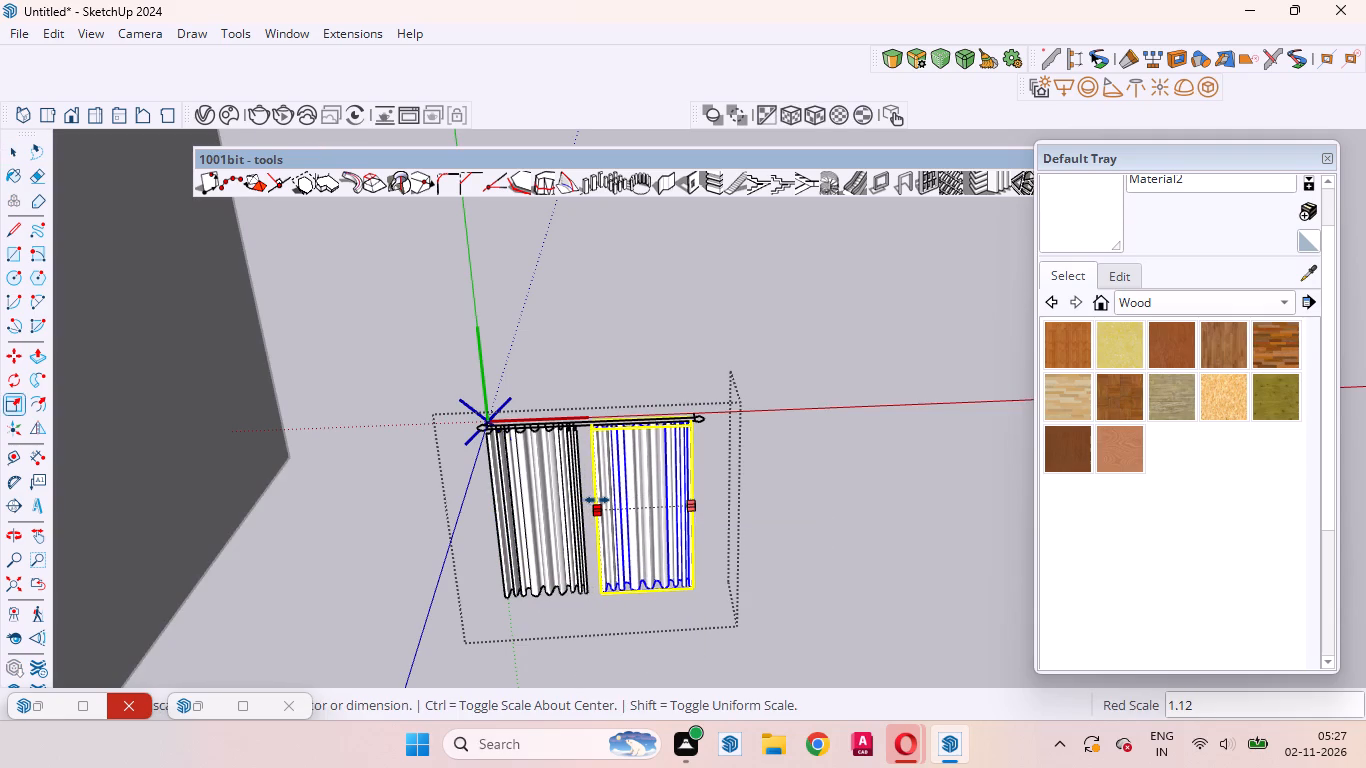
key(space)
Widen the original cloth panel with a Red Scale factor of about 1.21 so it overlaps the copy, and leave the component.
click(548, 502)
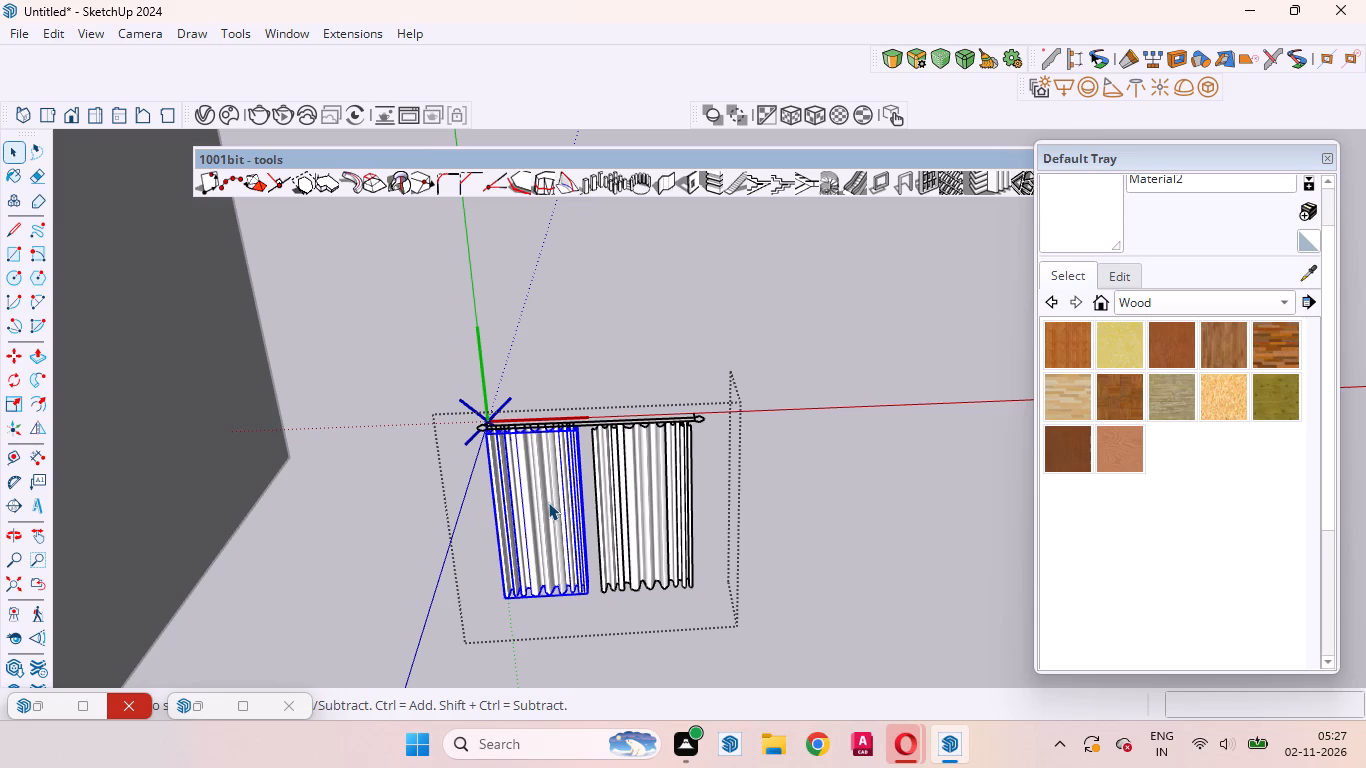
key(s)
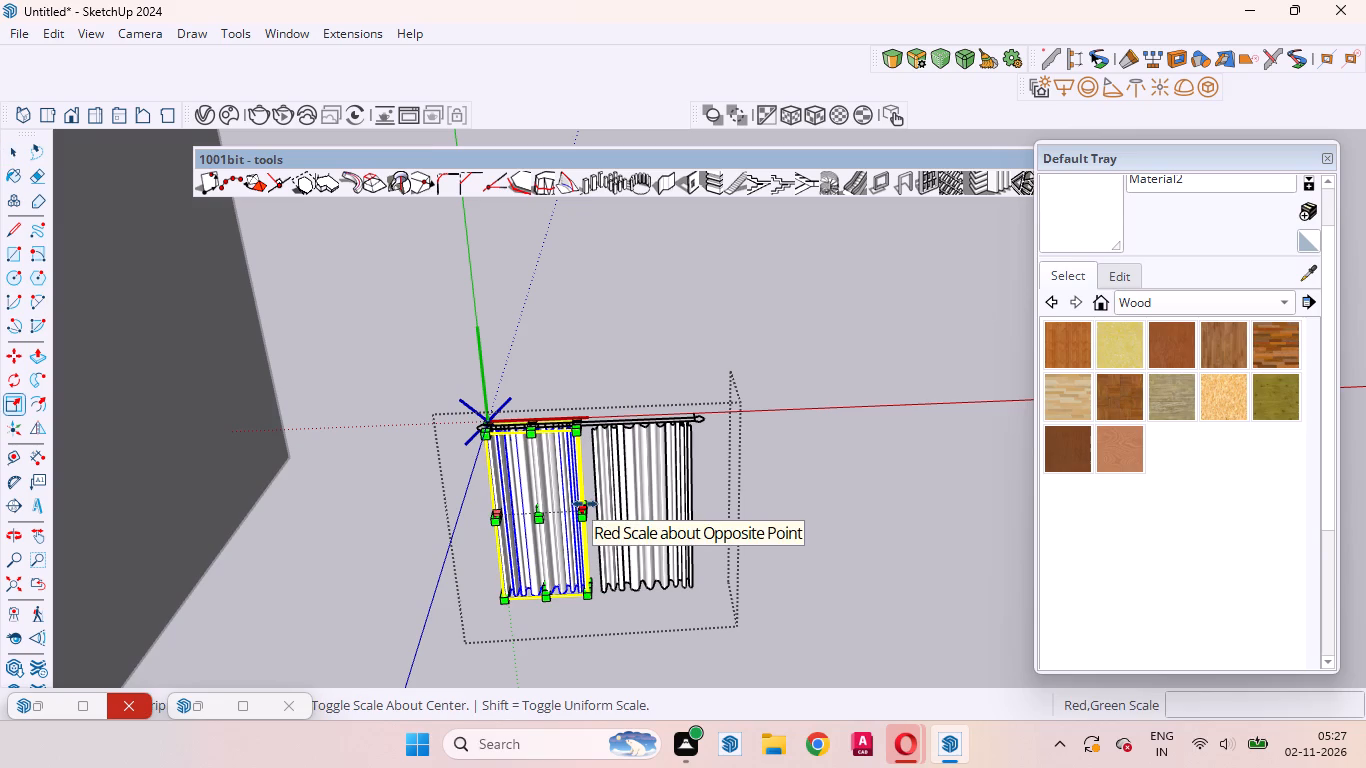
click(585, 505)
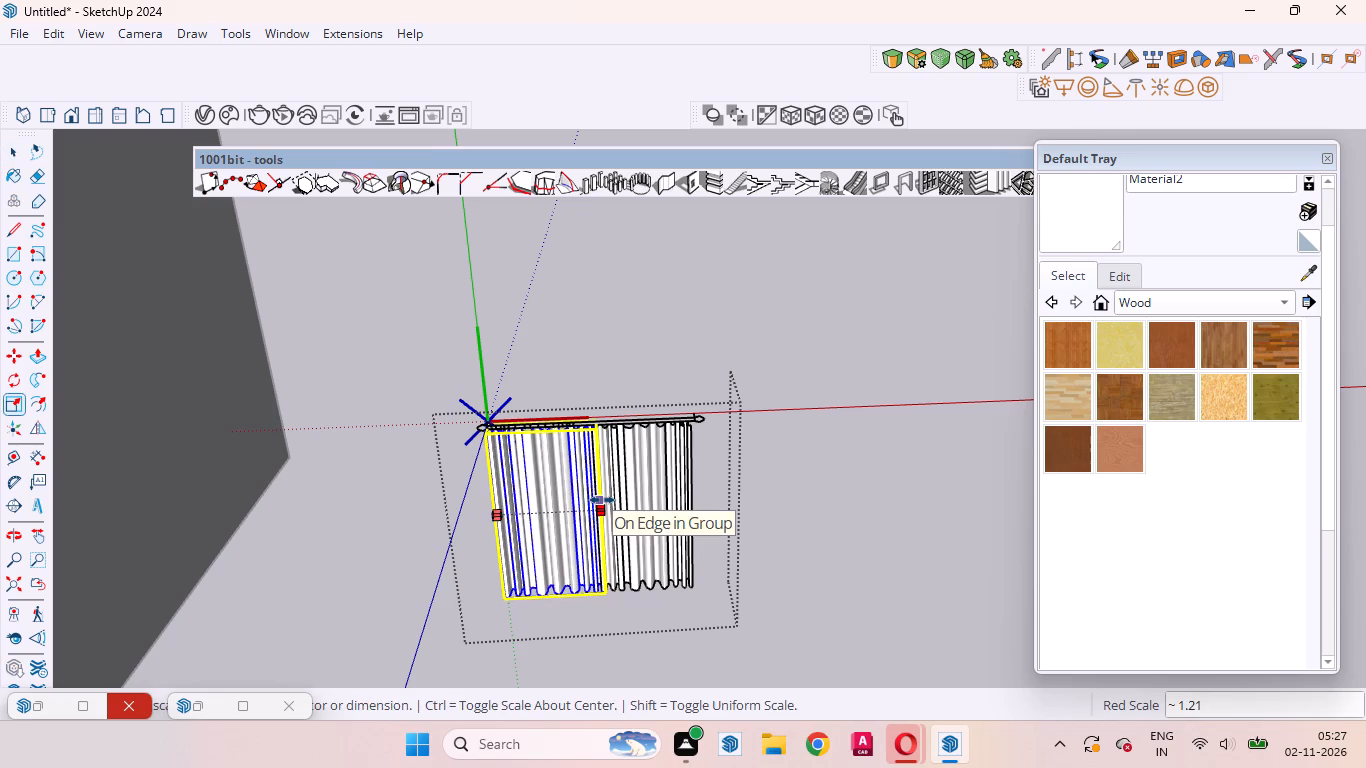
click(601, 500)
key(space)
click(833, 484)
Narrow the whole curtain-and-rod component to a Red Scale factor of about 0.76.
scroll(638, 511, up, 4)
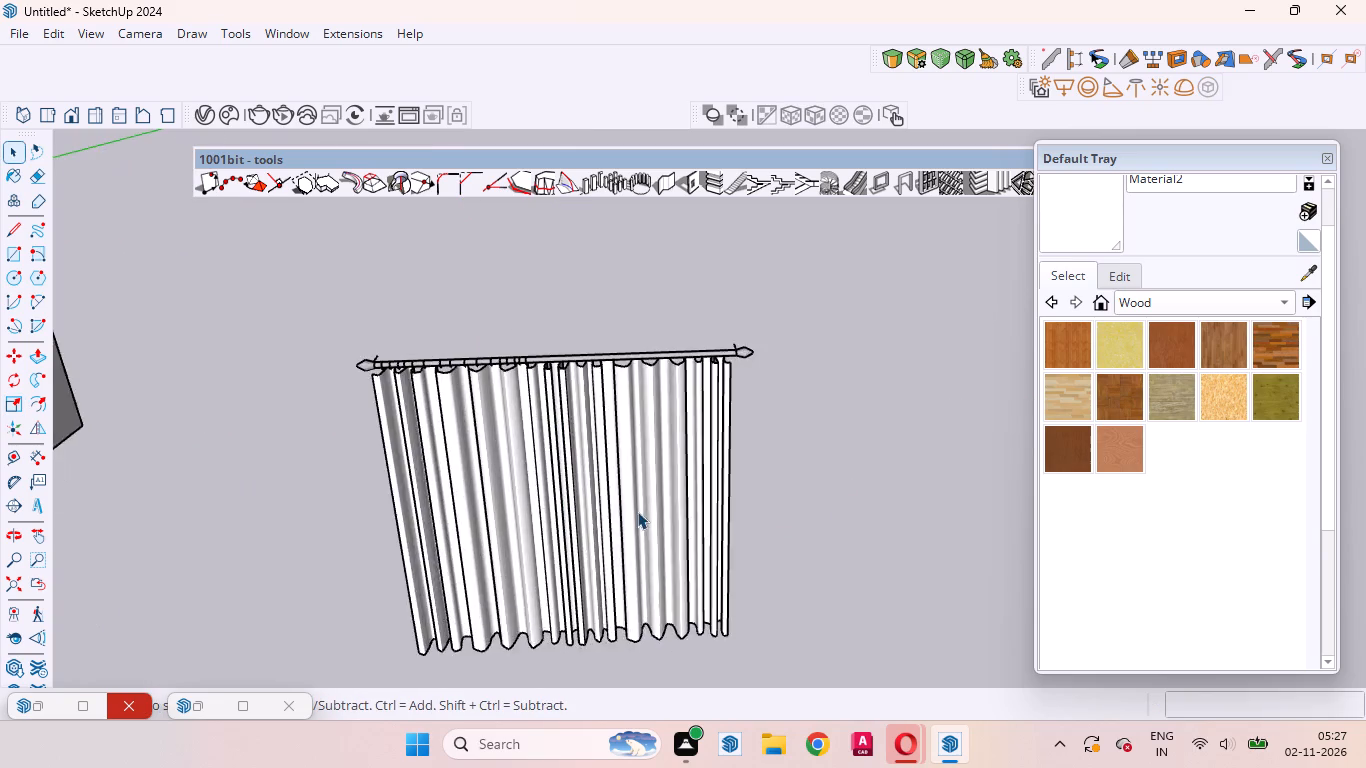
scroll(637, 511, up, 5)
middle_drag(574, 587, 448, 658)
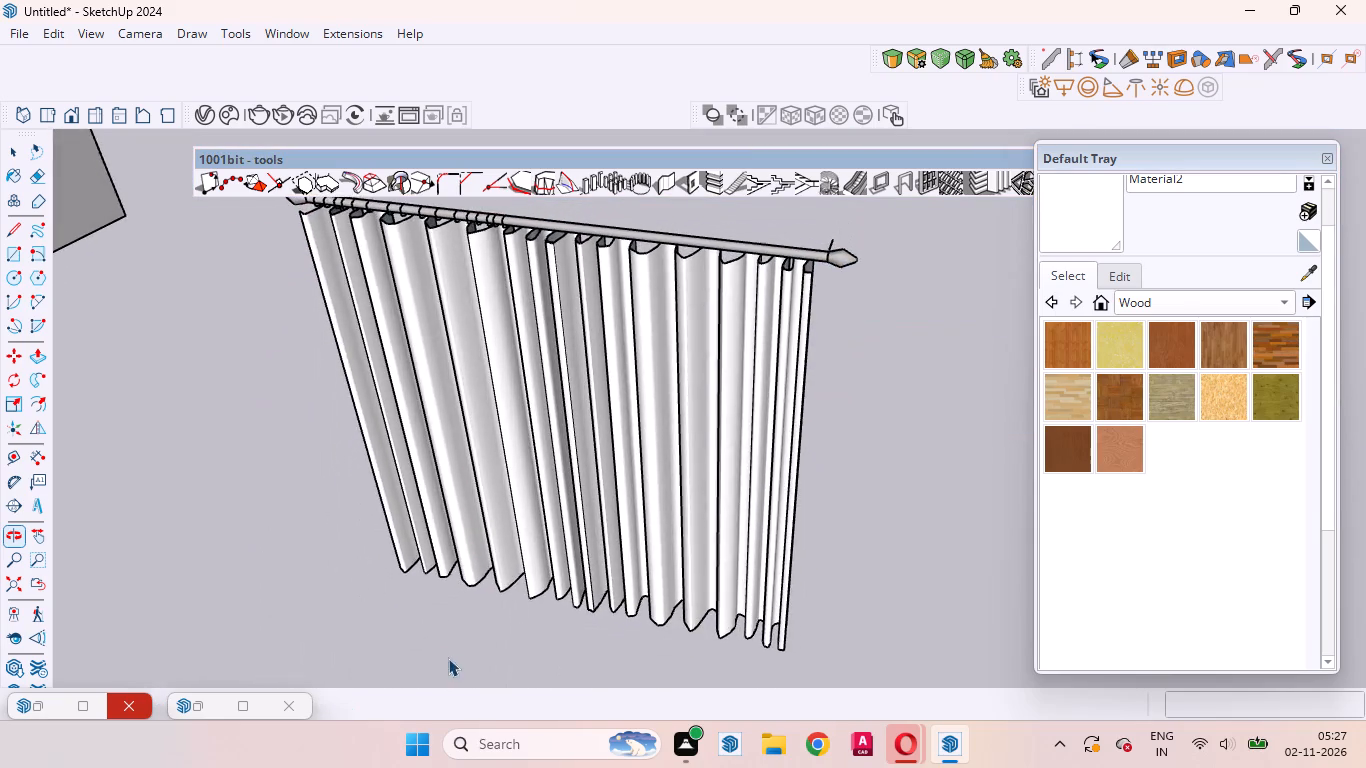
scroll(691, 563, down, 20)
scroll(691, 563, down, 5)
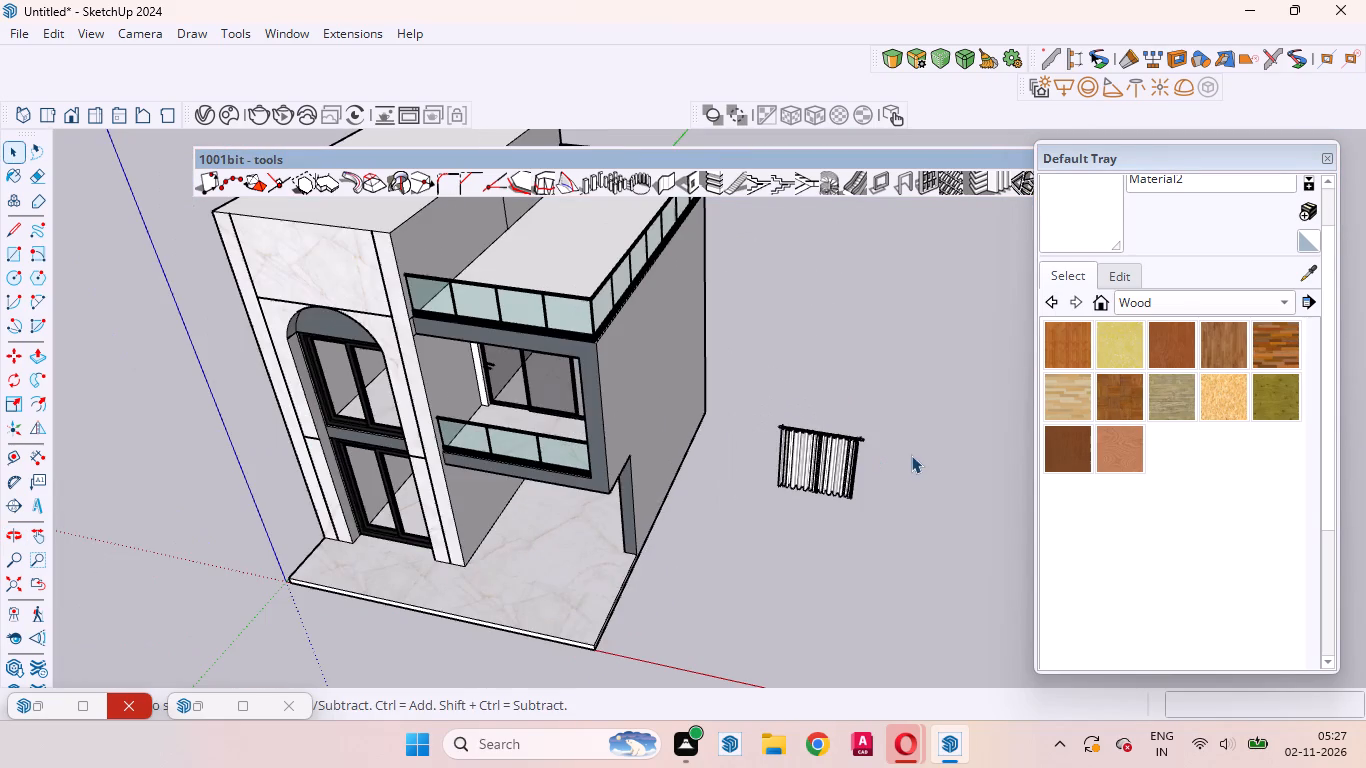
middle_drag(863, 506, 891, 389)
click(802, 486)
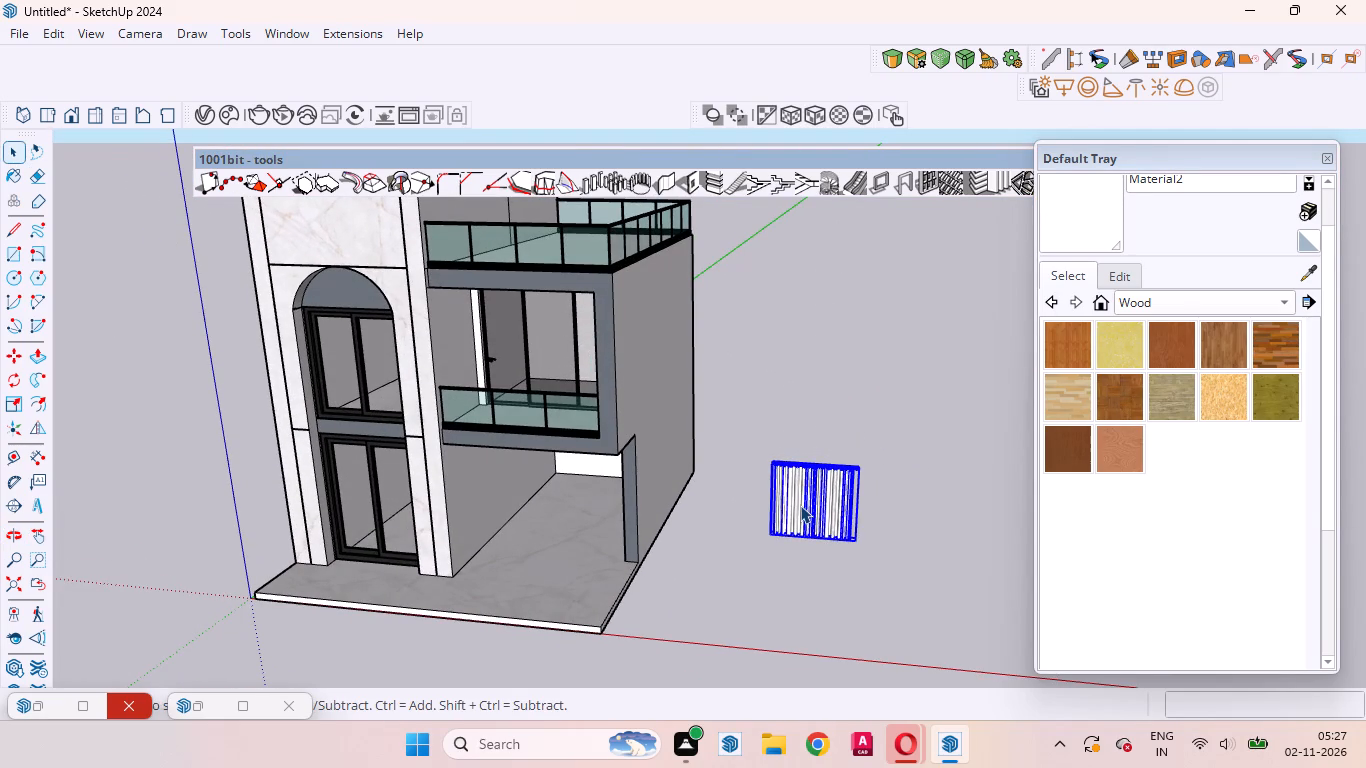
key(s)
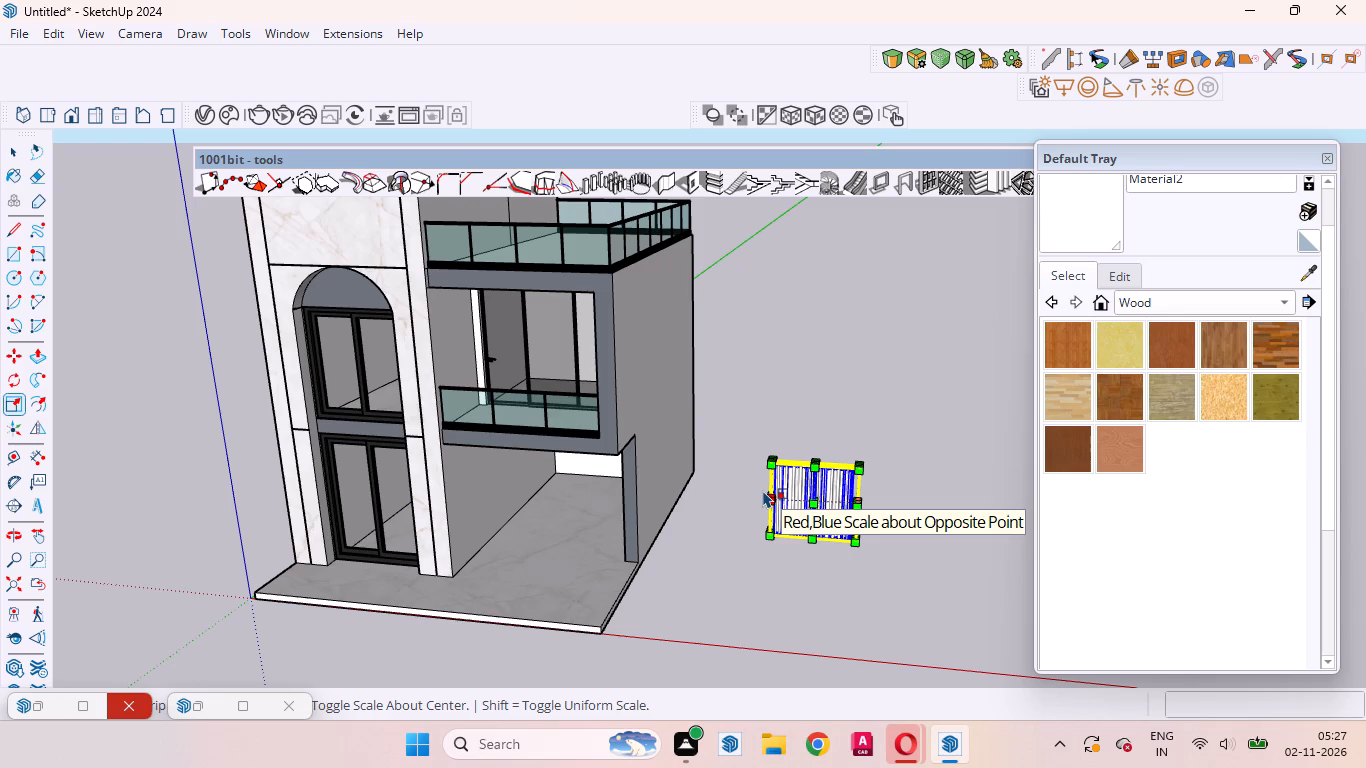
scroll(769, 491, up, 5)
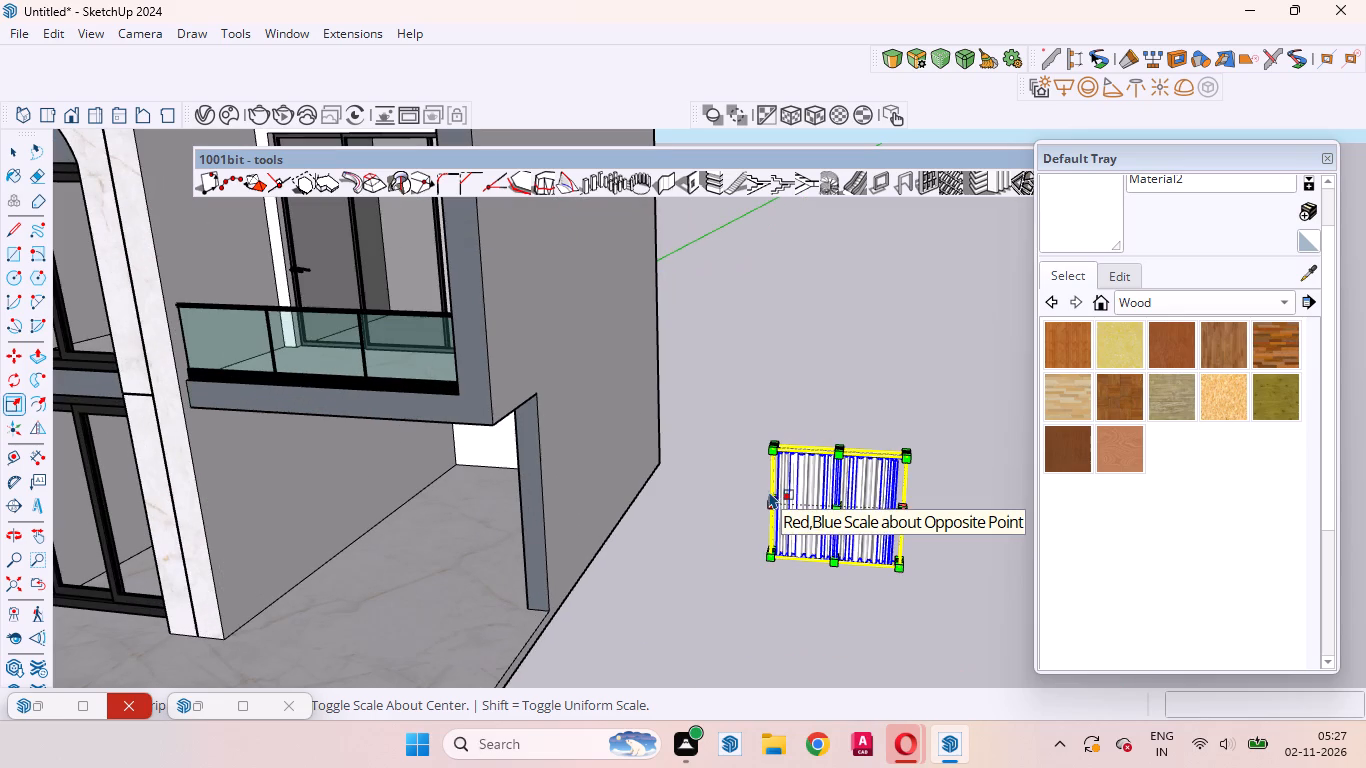
click(776, 493)
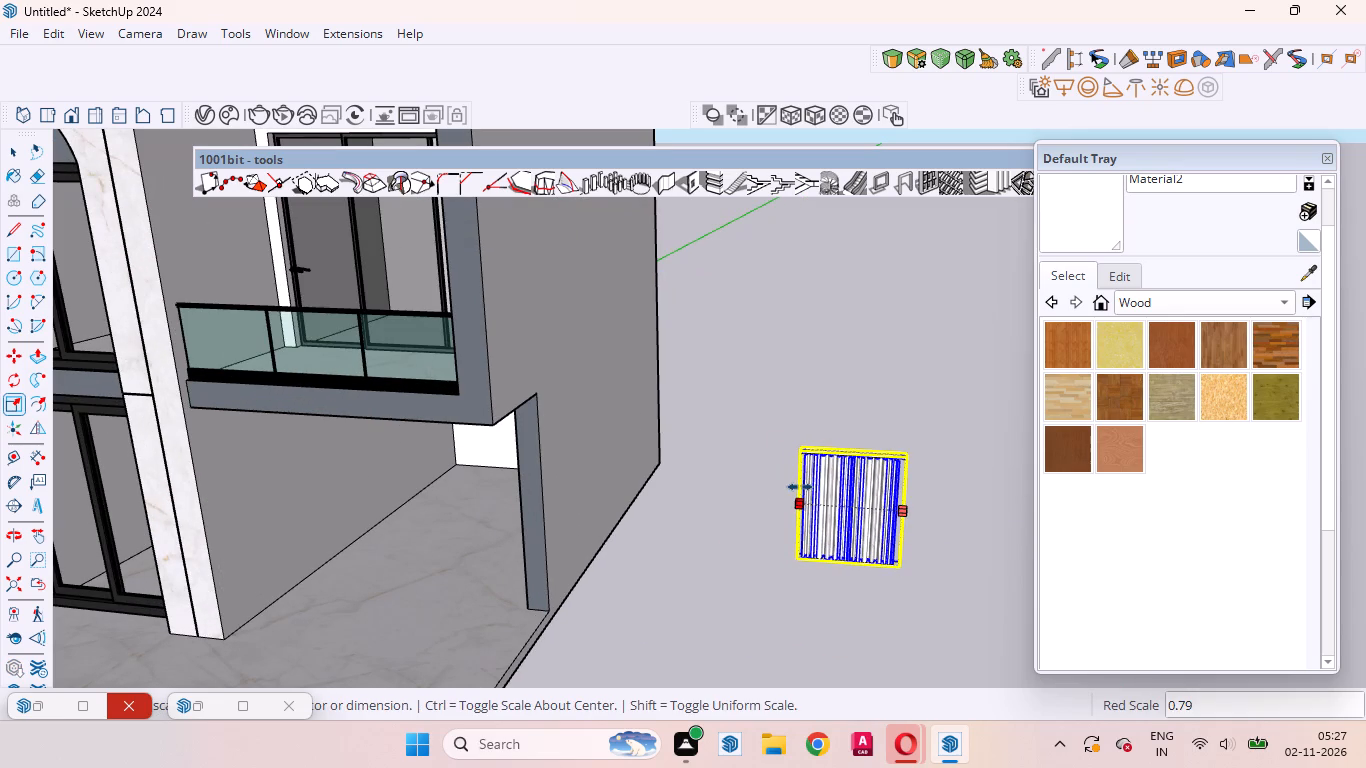
click(804, 487)
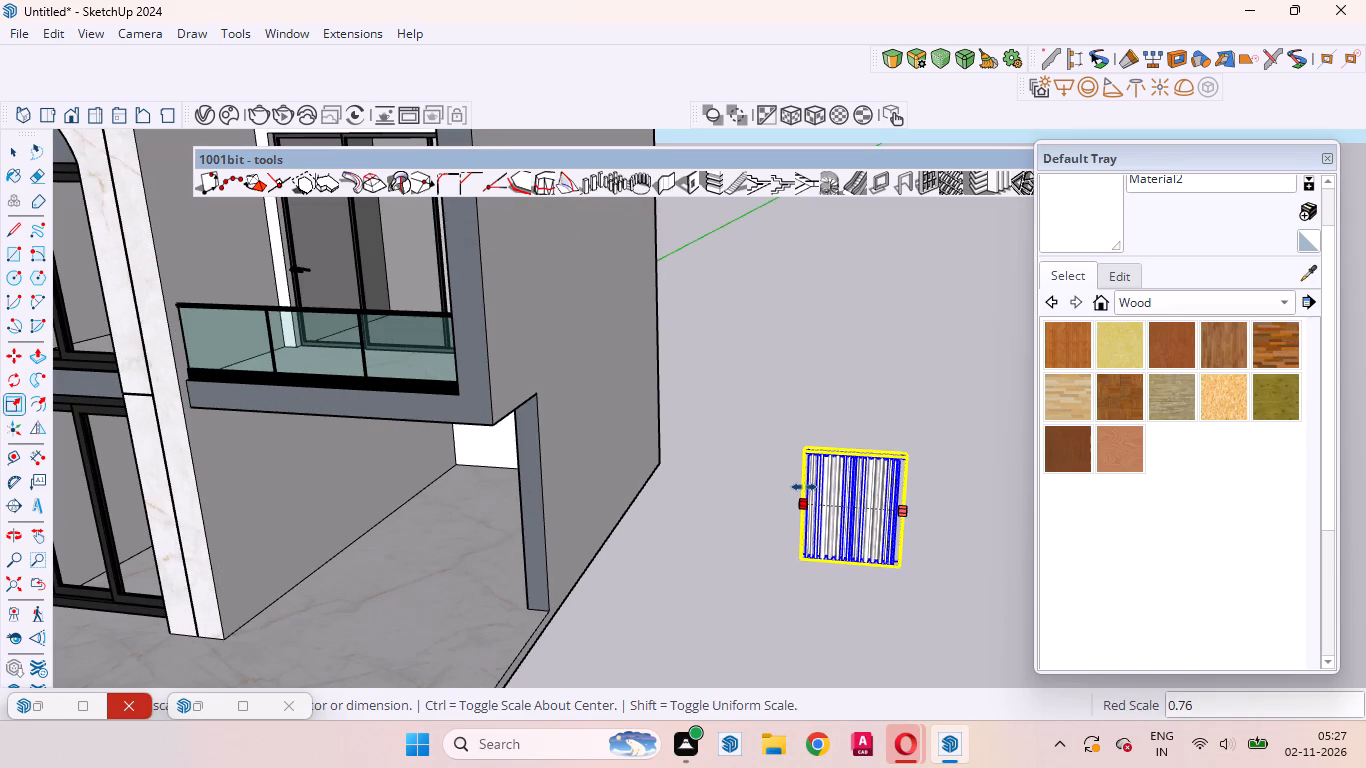
key(space)
click(960, 512)
Hide the upper sliding window below the arch in the marble tower.
scroll(851, 566, up, 4)
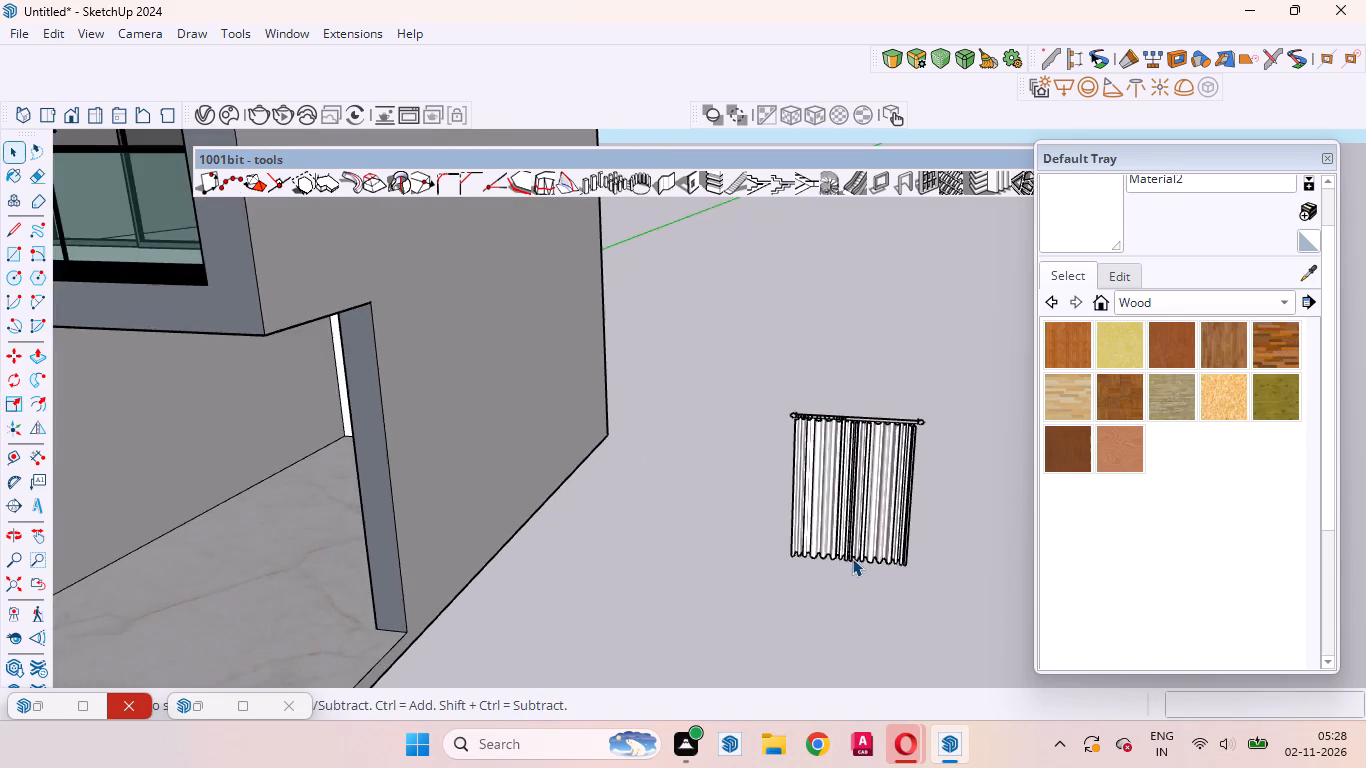
scroll(852, 558, up, 13)
middle_drag(829, 576, 918, 654)
scroll(912, 649, down, 2)
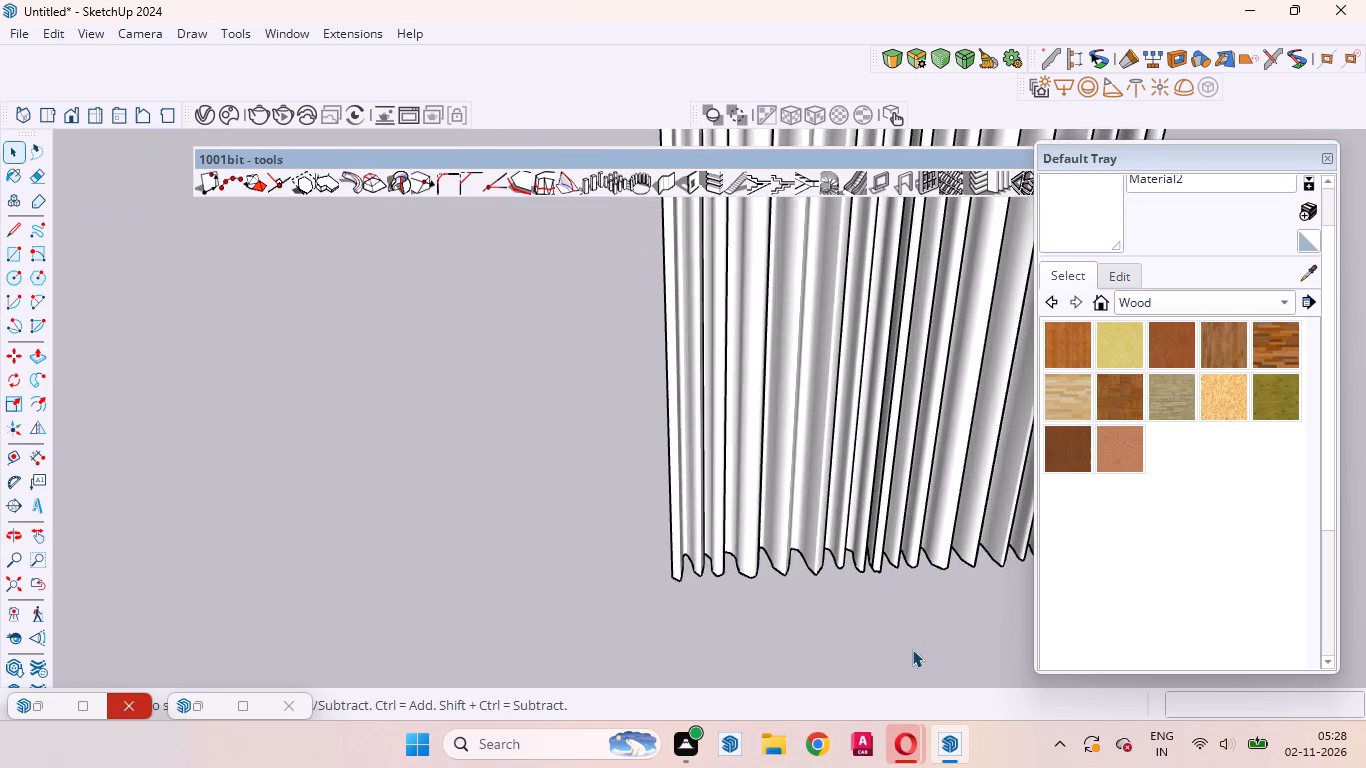
scroll(912, 649, down, 20)
scroll(912, 649, down, 8)
middle_drag(780, 582, 764, 566)
scroll(777, 582, up, 1)
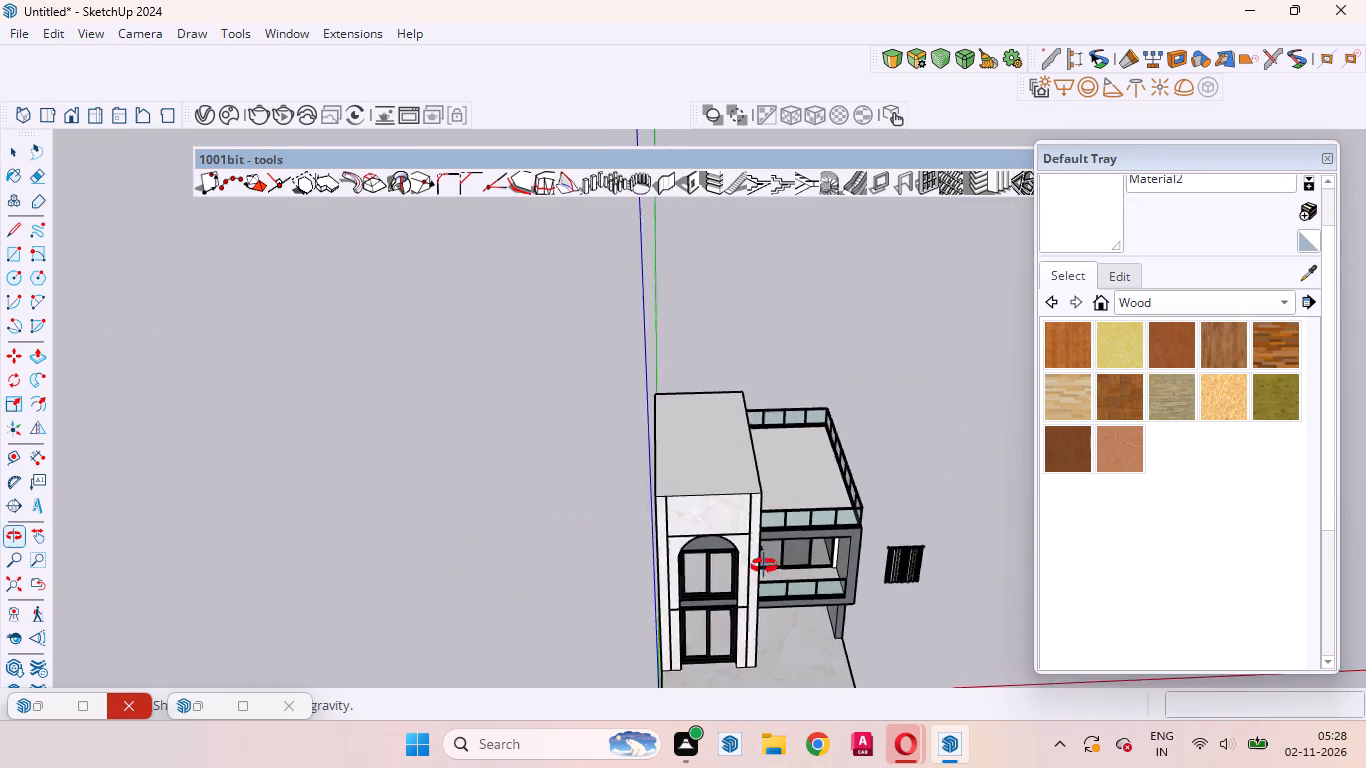
middle_drag(764, 566, 762, 508)
scroll(715, 527, up, 8)
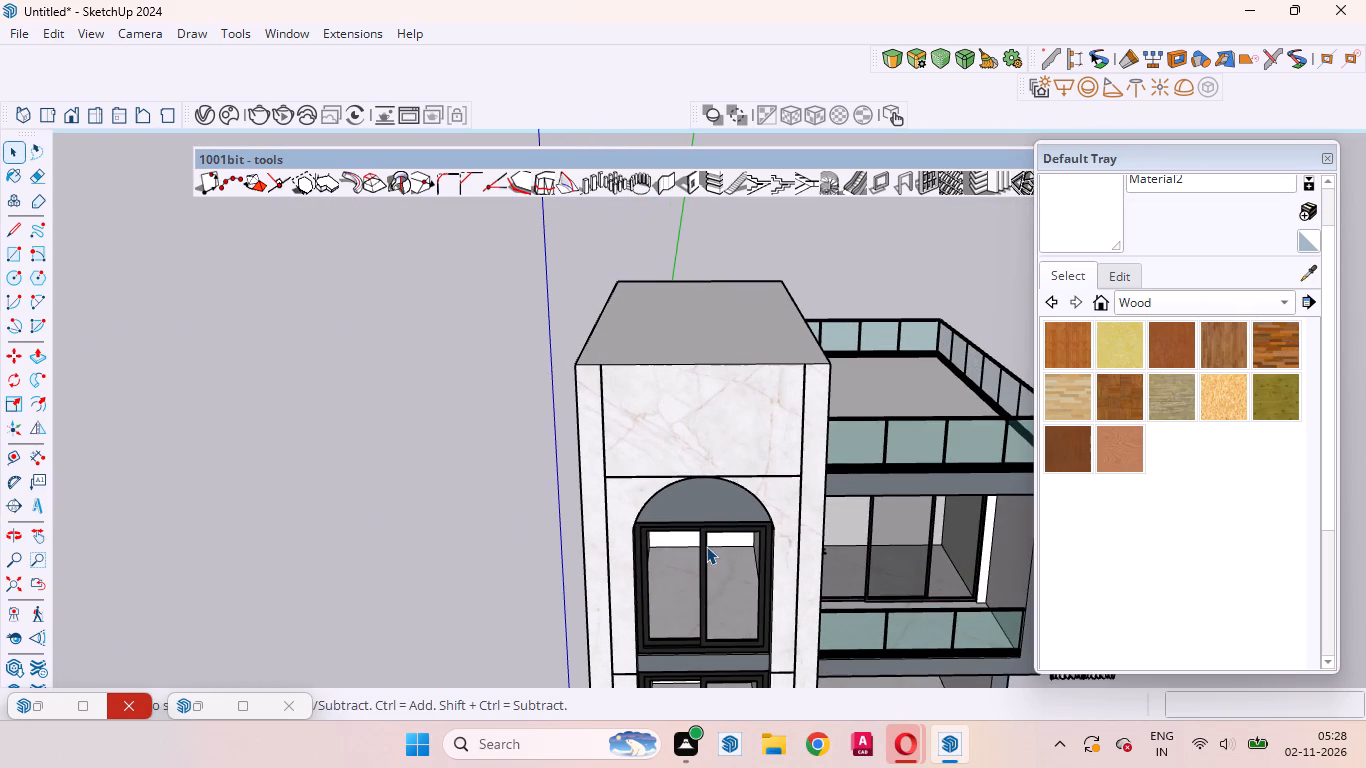
click(706, 546)
middle_drag(667, 620, 572, 583)
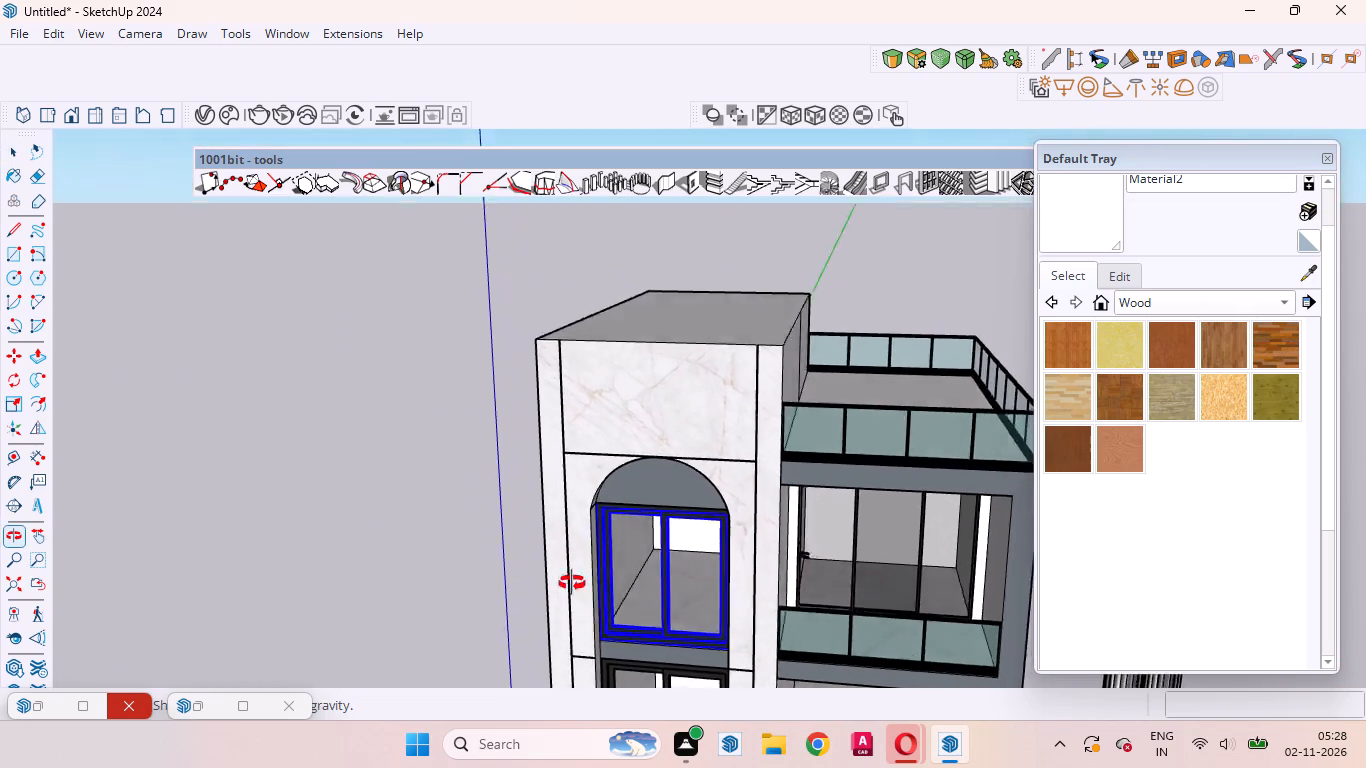
middle_drag(572, 583, 562, 469)
scroll(629, 420, up, 8)
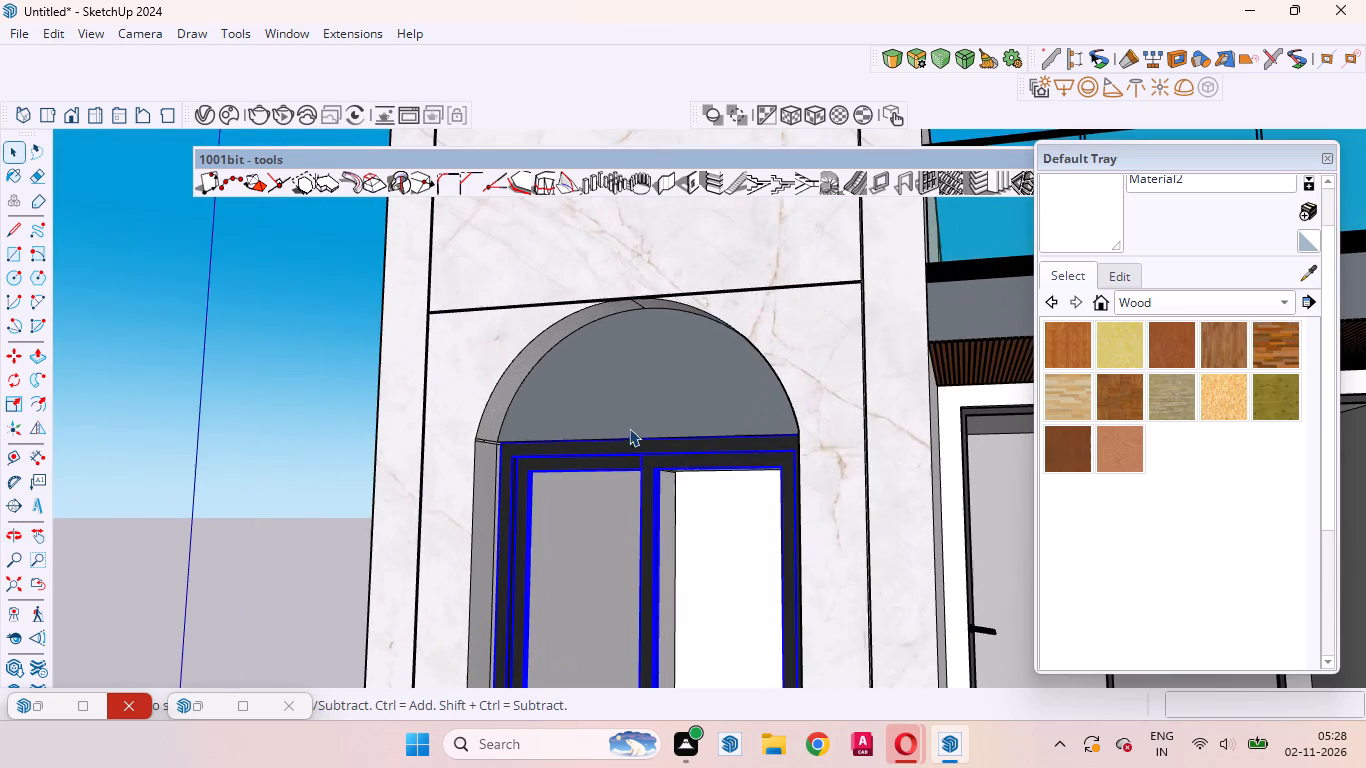
middle_drag(632, 515, 534, 465)
right_click(603, 466)
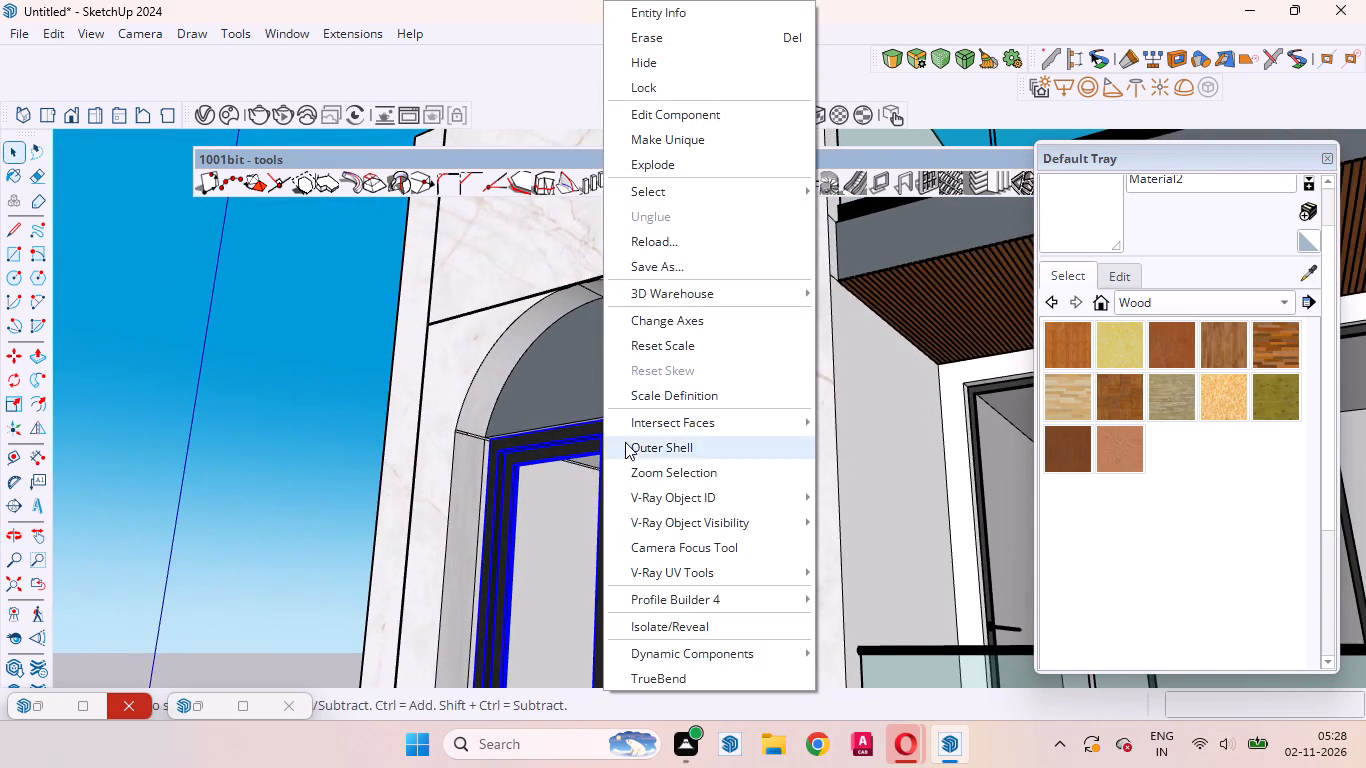
click(650, 67)
Place a guide about 8 5/8" in from the arch infill's lower edge, across the ceiling of the upper tower opening.
scroll(529, 479, up, 4)
middle_drag(511, 444, 492, 335)
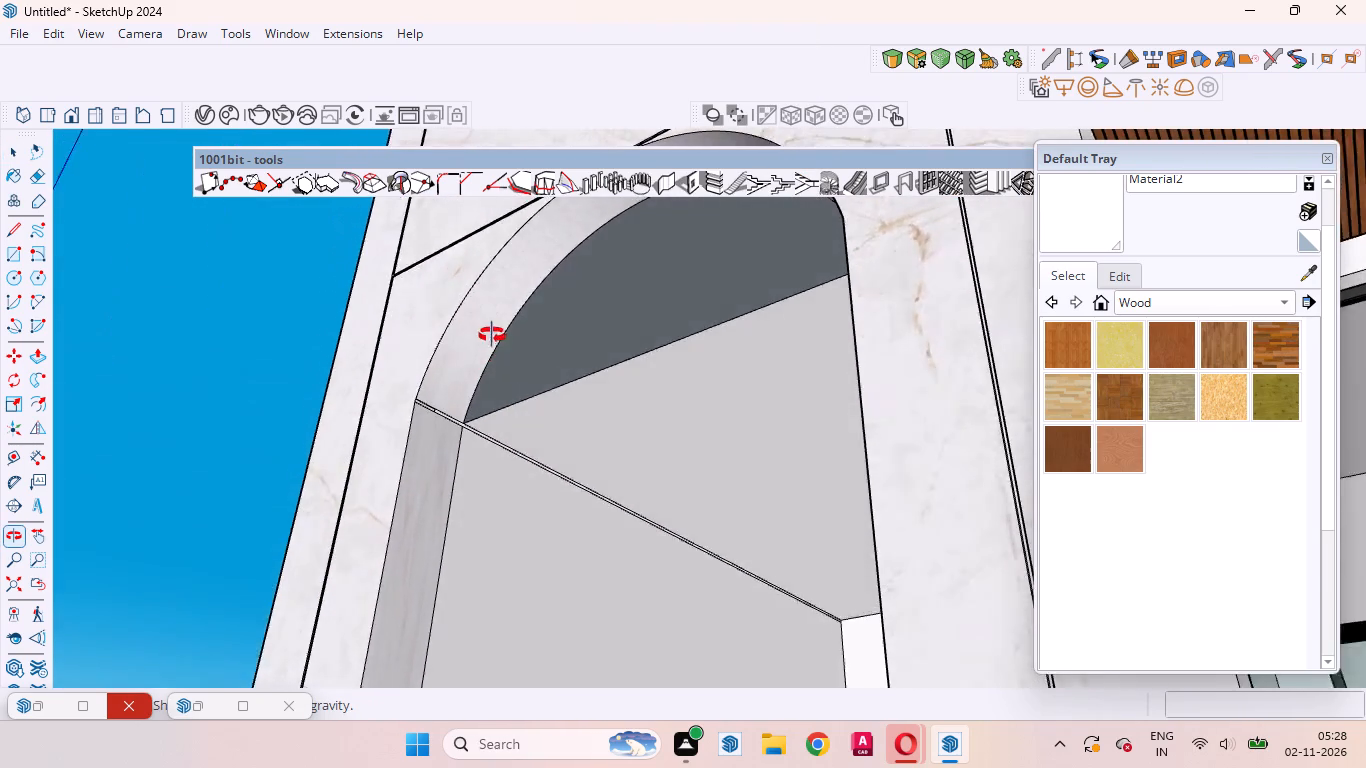
middle_drag(492, 335, 515, 307)
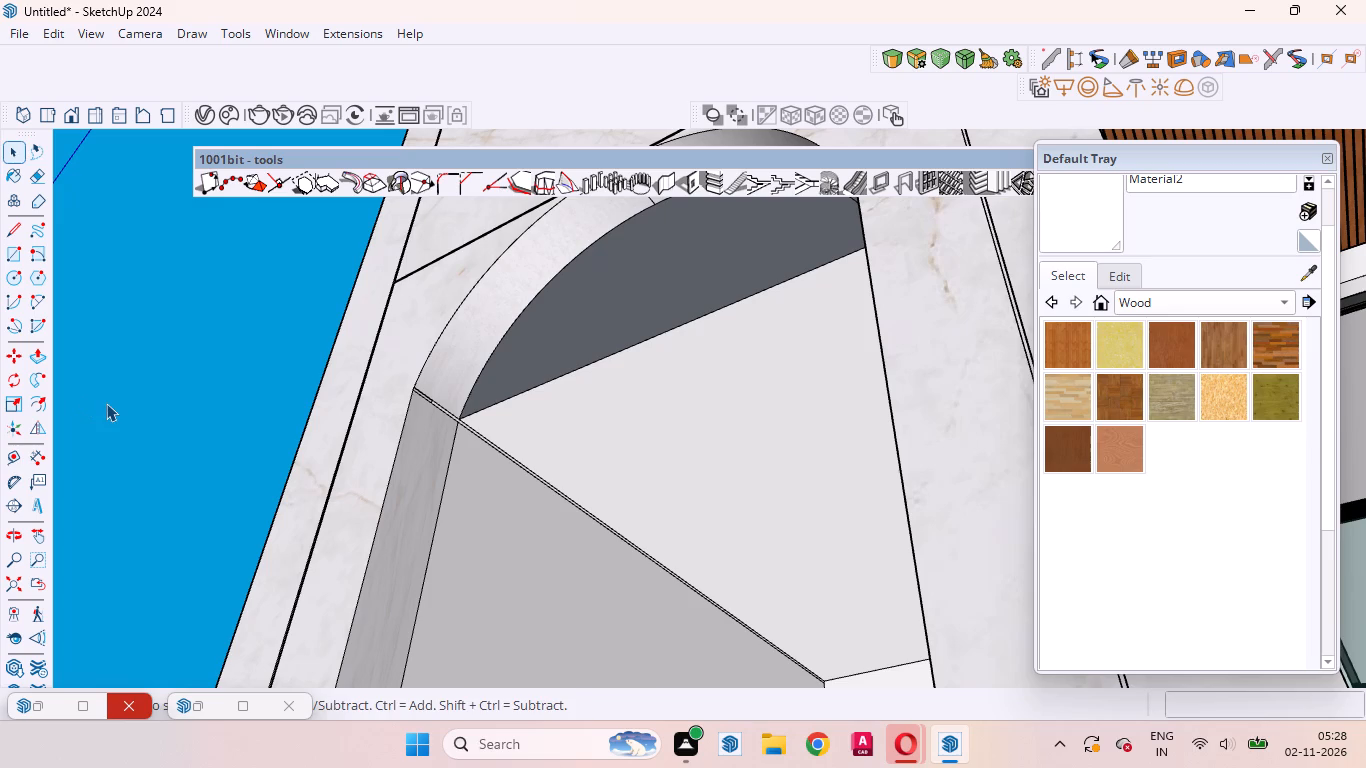
key(t)
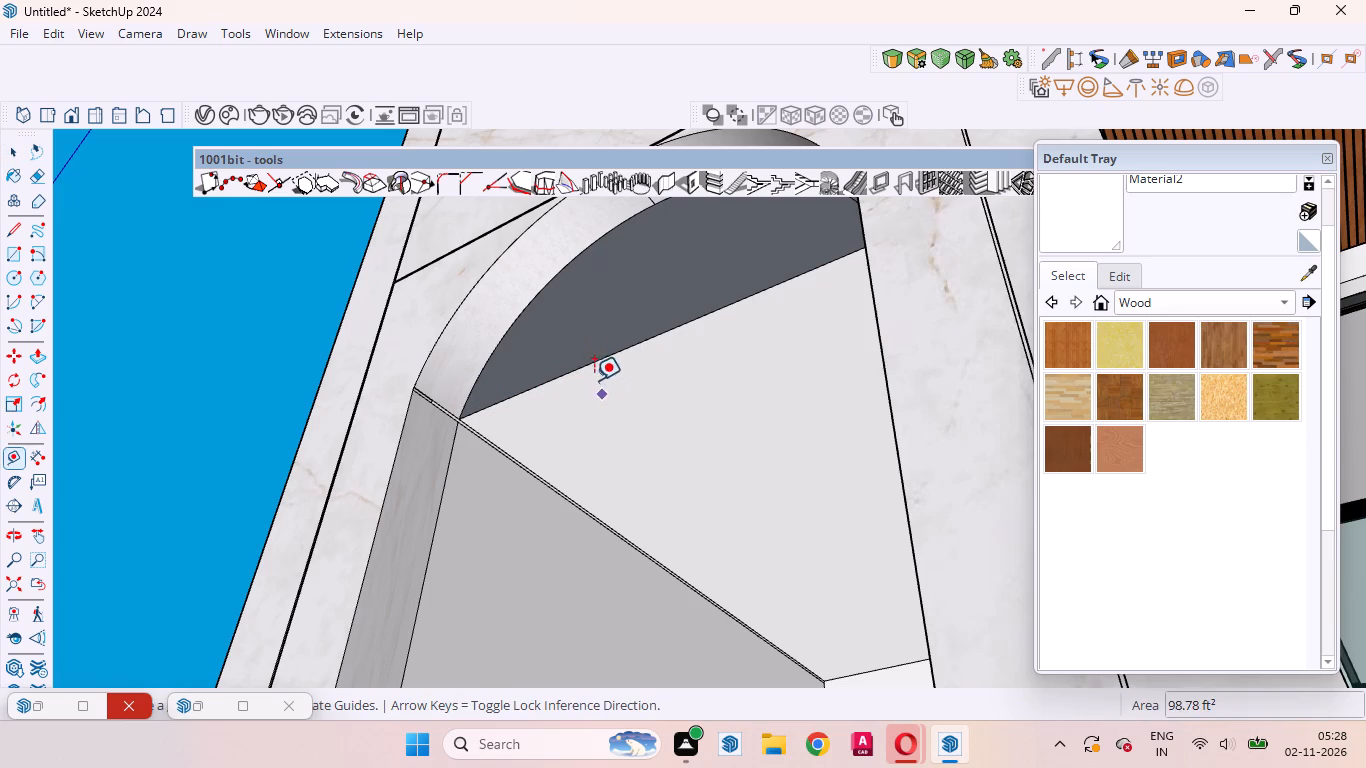
click(579, 365)
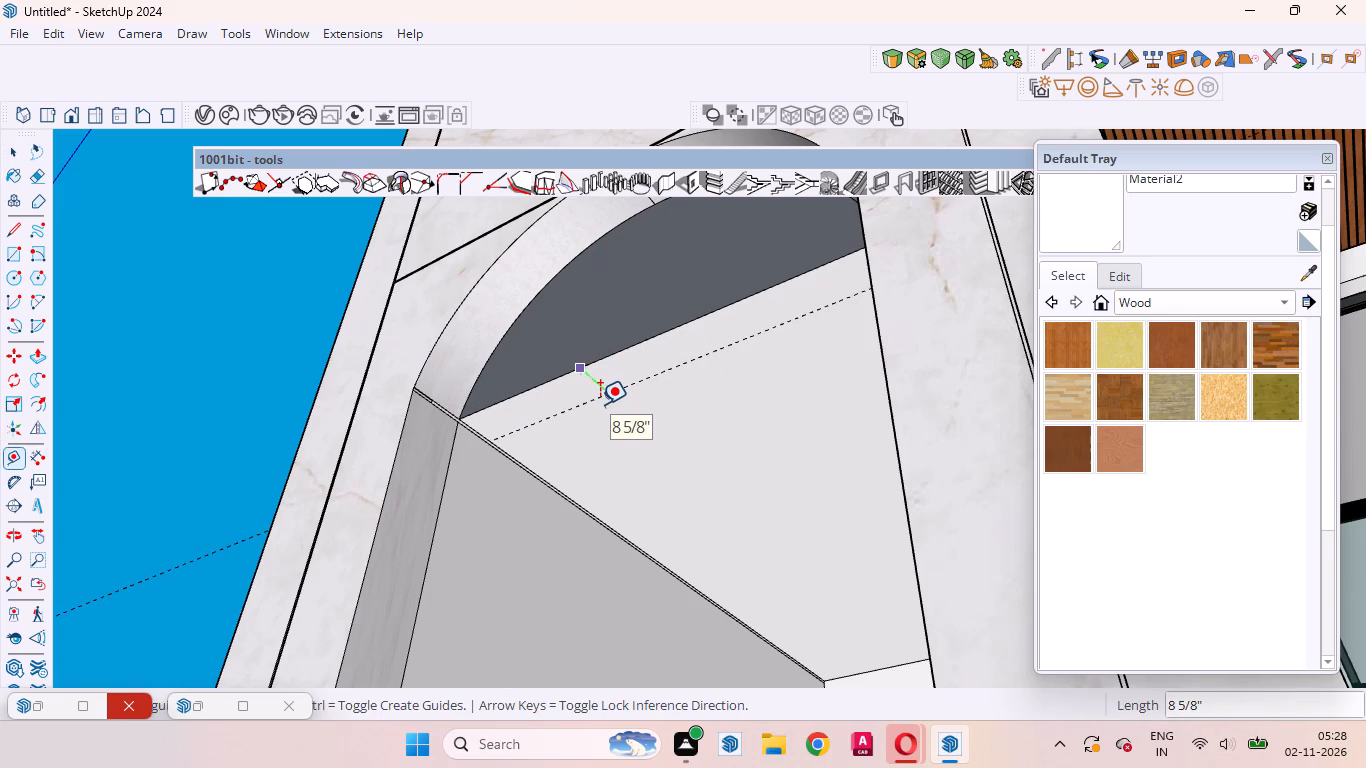
click(600, 404)
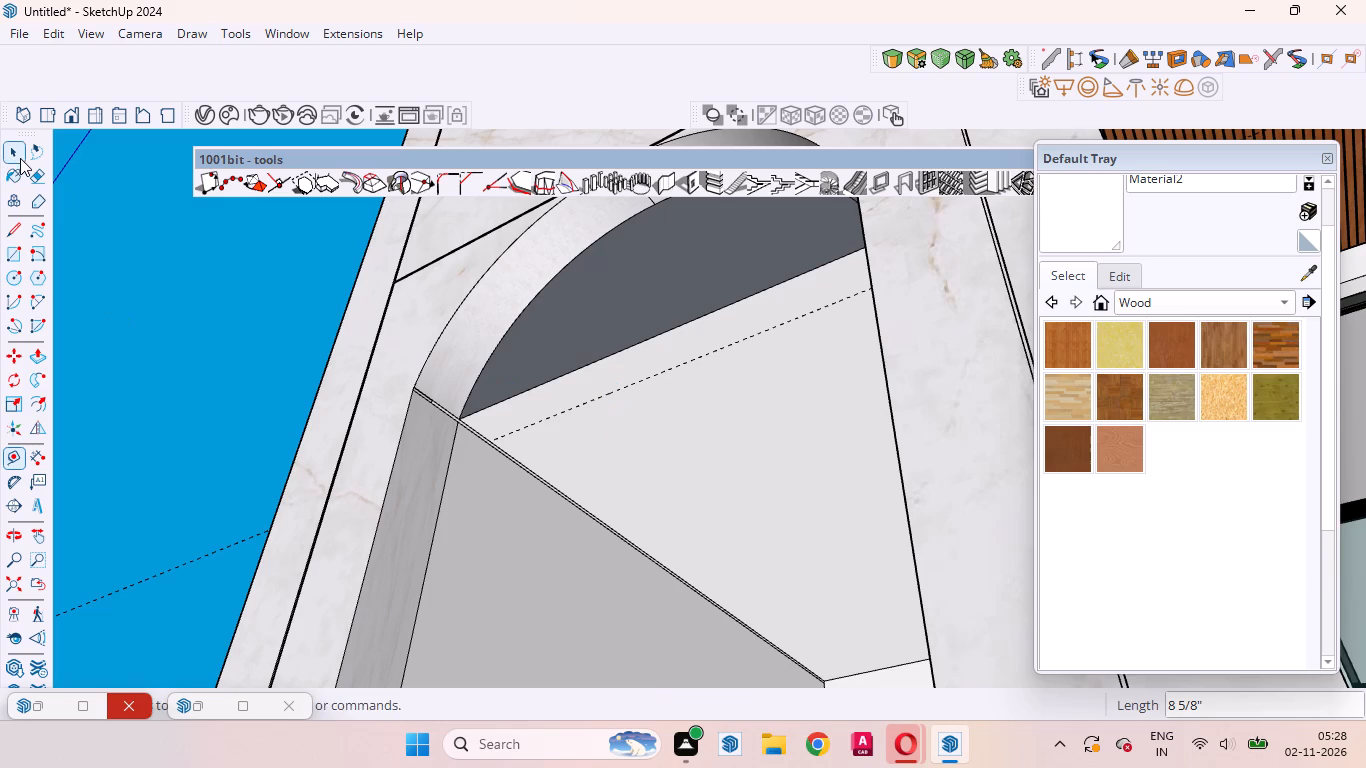
click(20, 158)
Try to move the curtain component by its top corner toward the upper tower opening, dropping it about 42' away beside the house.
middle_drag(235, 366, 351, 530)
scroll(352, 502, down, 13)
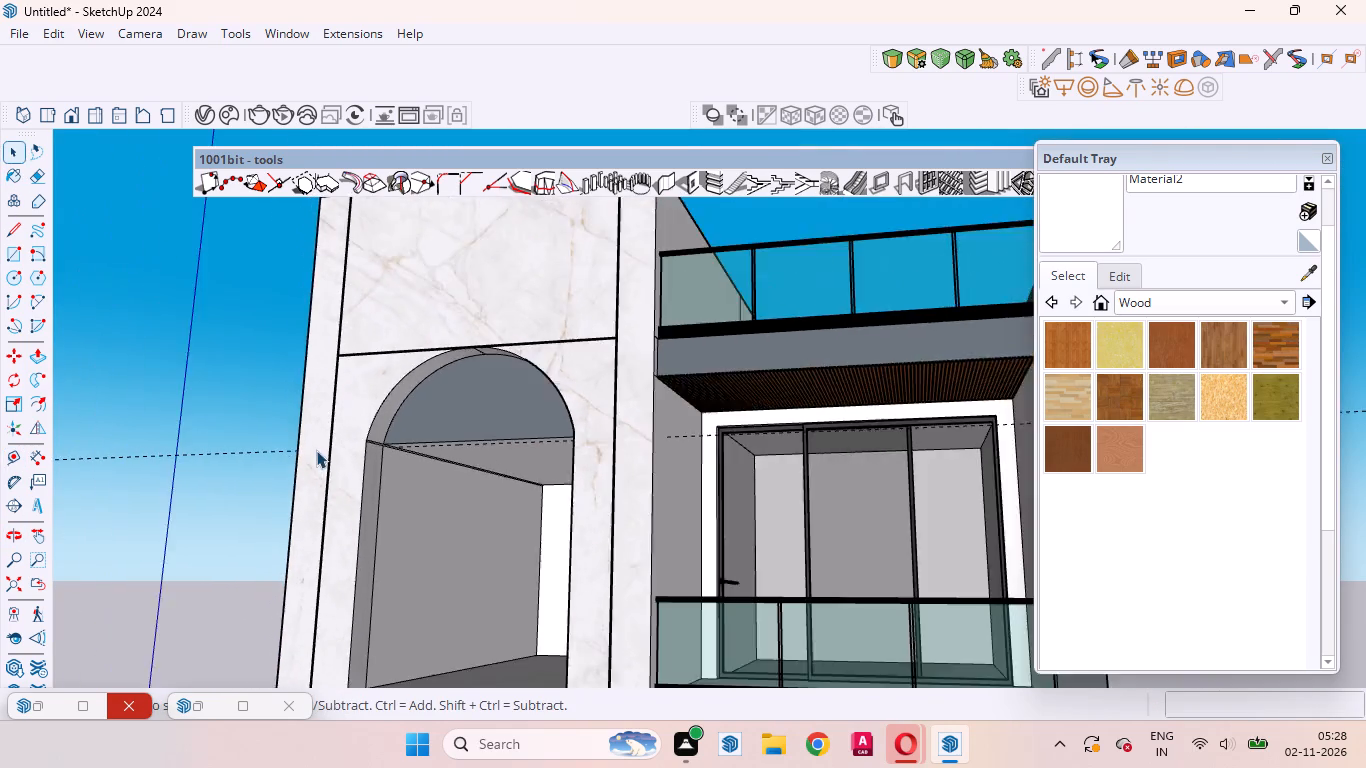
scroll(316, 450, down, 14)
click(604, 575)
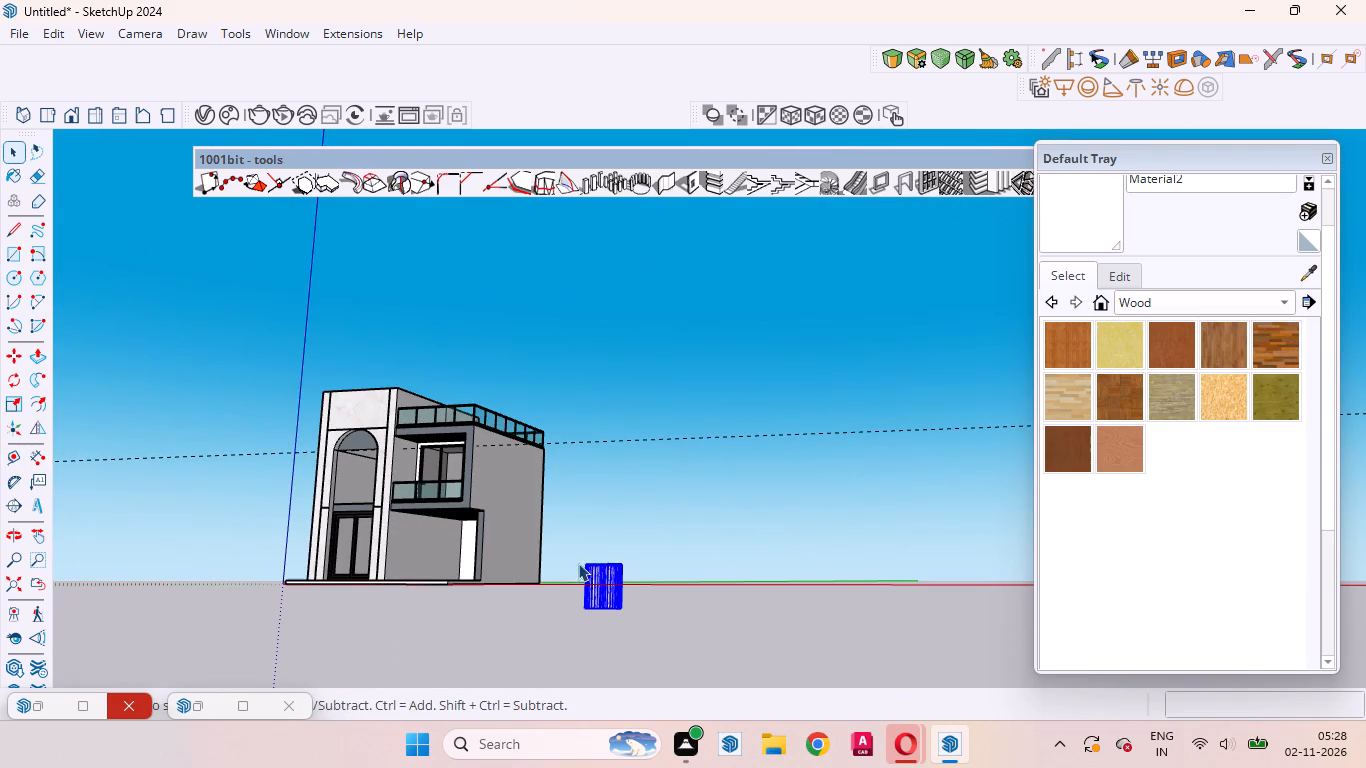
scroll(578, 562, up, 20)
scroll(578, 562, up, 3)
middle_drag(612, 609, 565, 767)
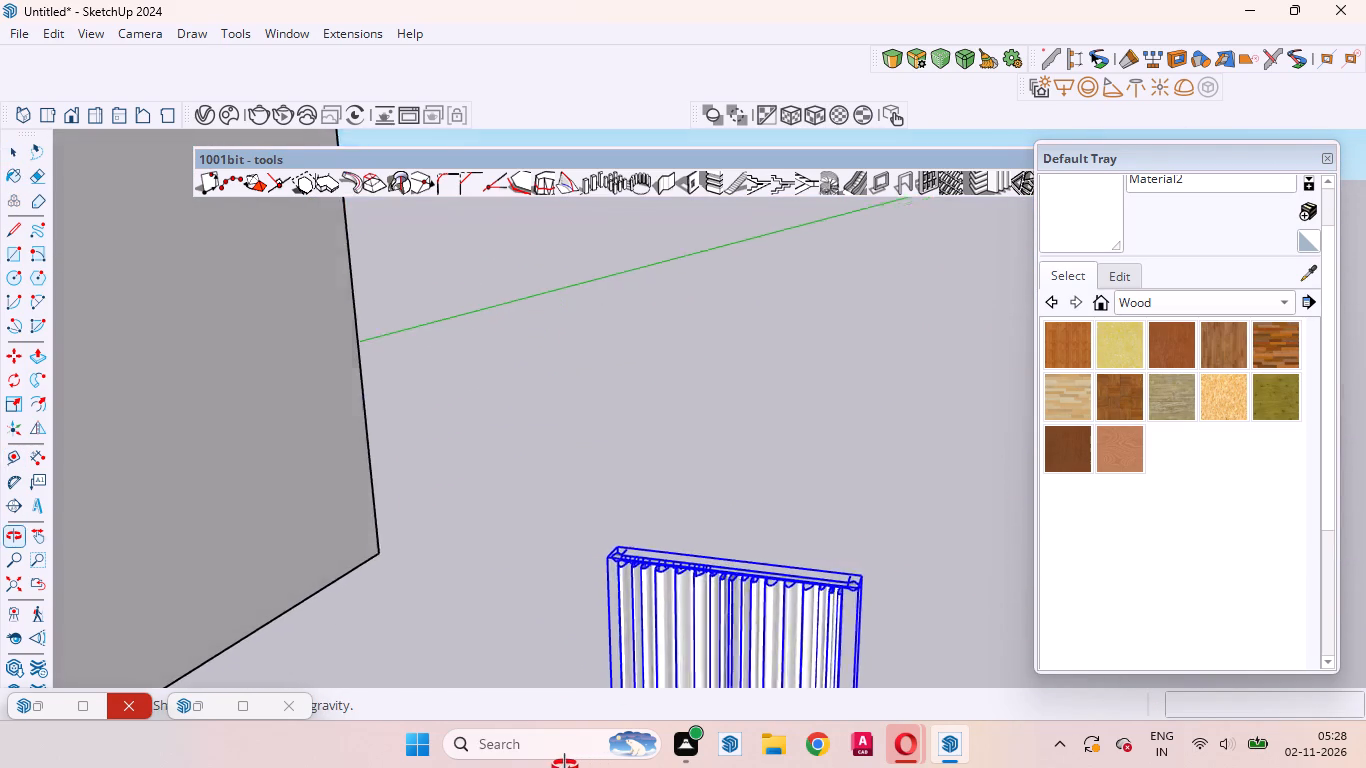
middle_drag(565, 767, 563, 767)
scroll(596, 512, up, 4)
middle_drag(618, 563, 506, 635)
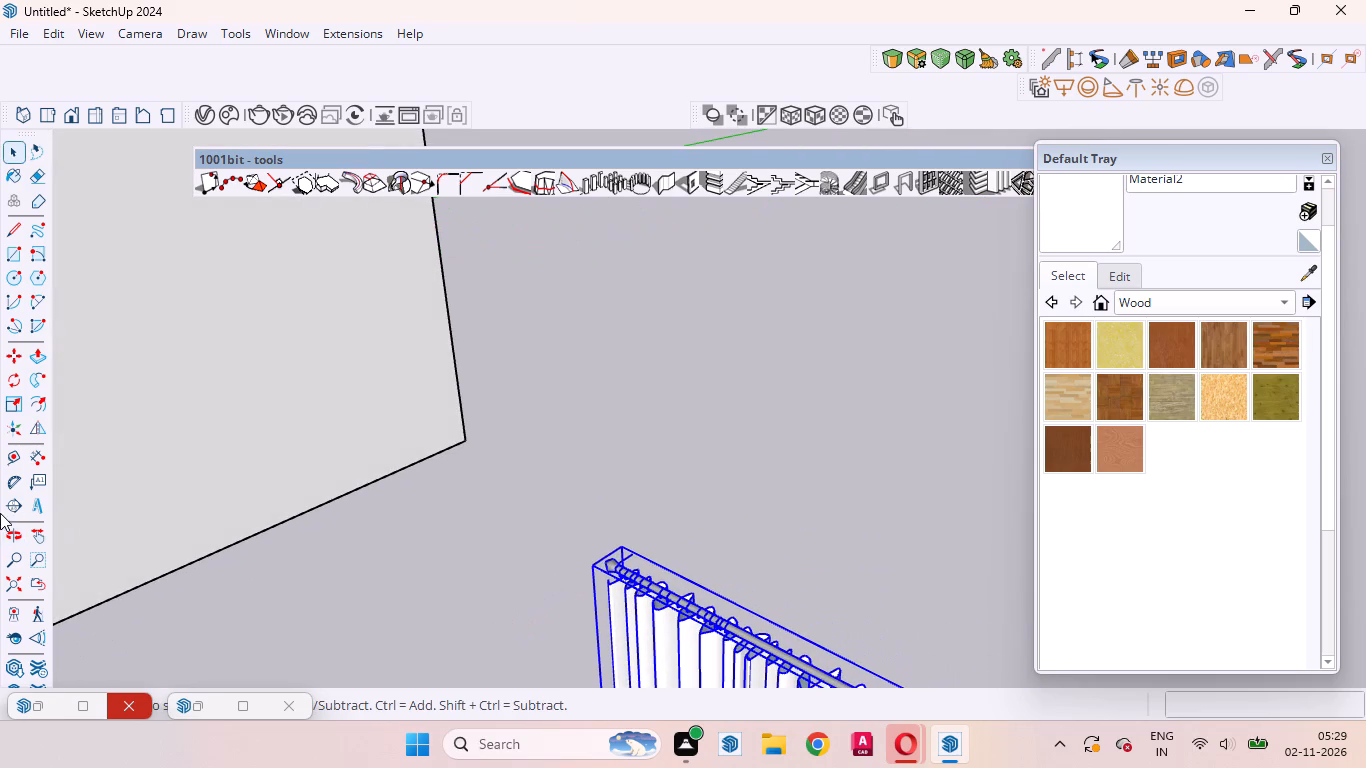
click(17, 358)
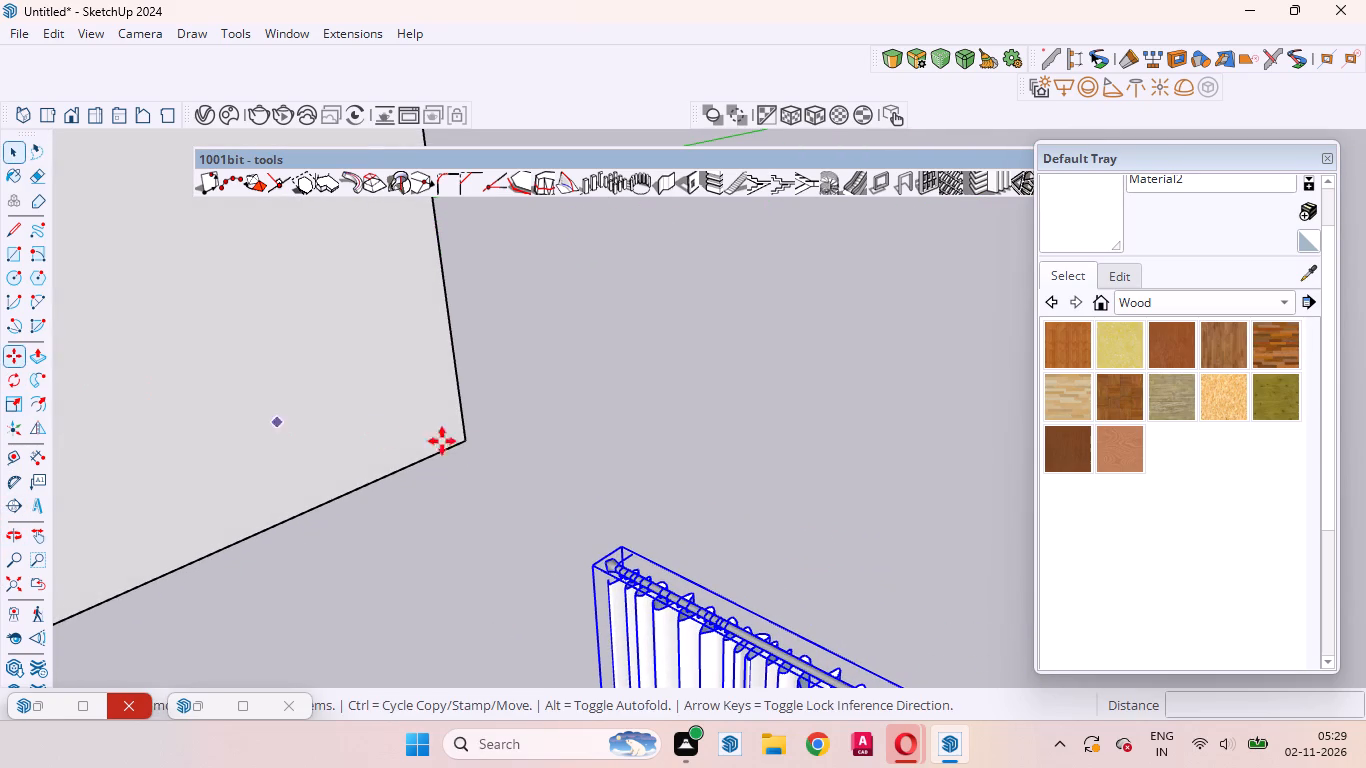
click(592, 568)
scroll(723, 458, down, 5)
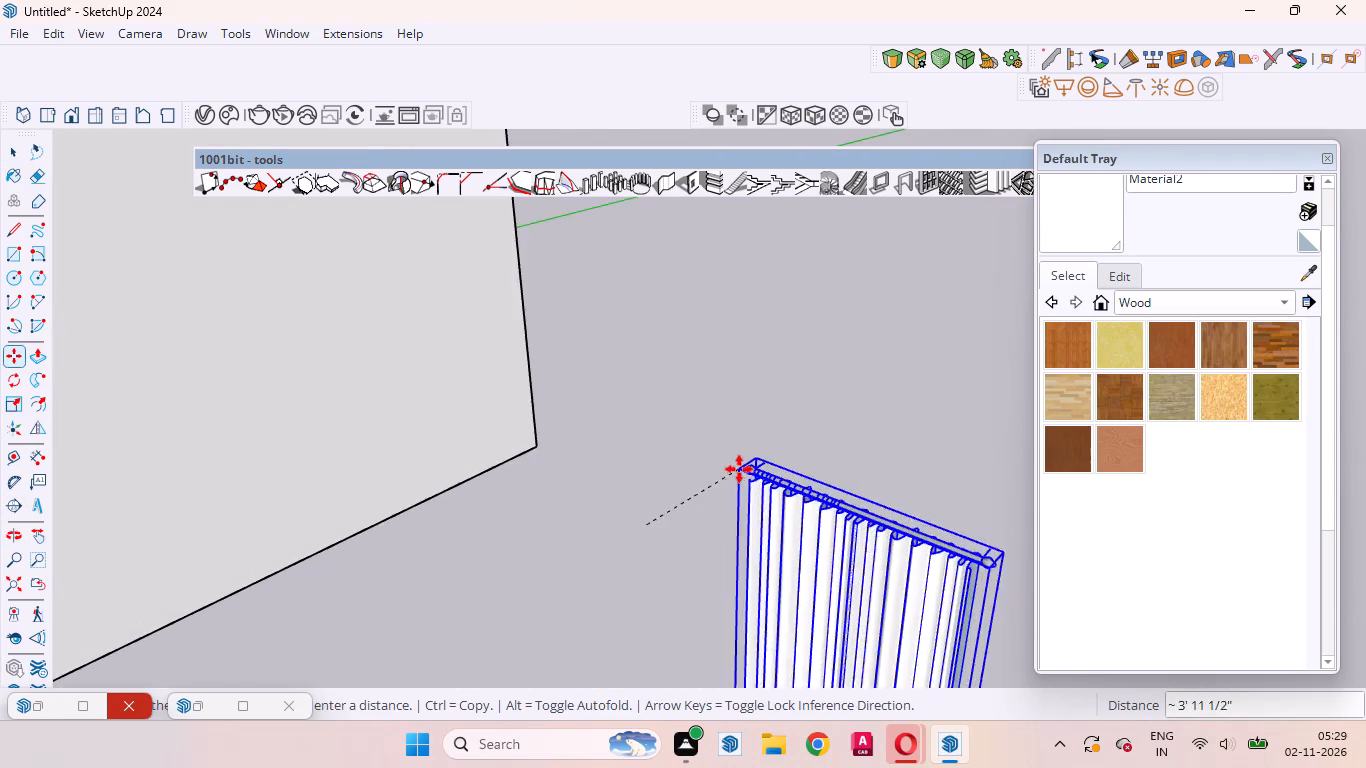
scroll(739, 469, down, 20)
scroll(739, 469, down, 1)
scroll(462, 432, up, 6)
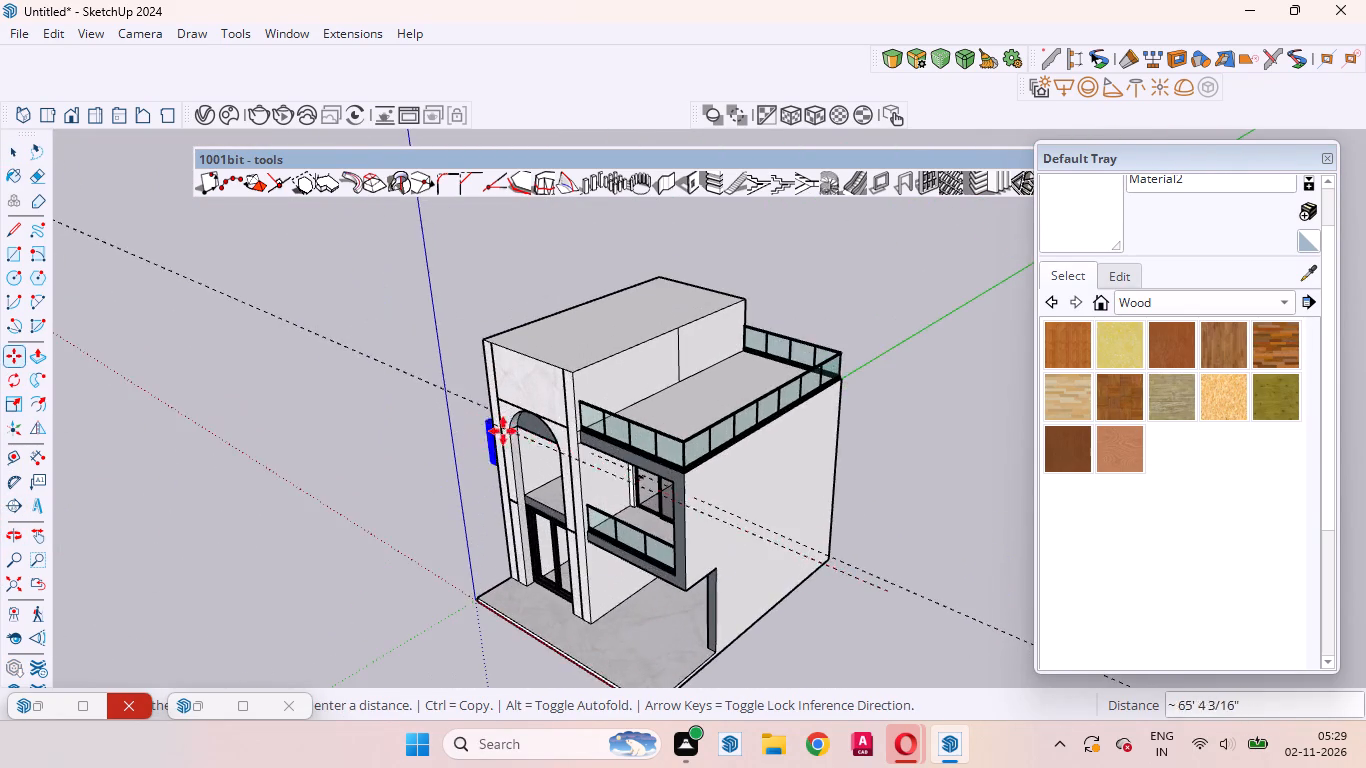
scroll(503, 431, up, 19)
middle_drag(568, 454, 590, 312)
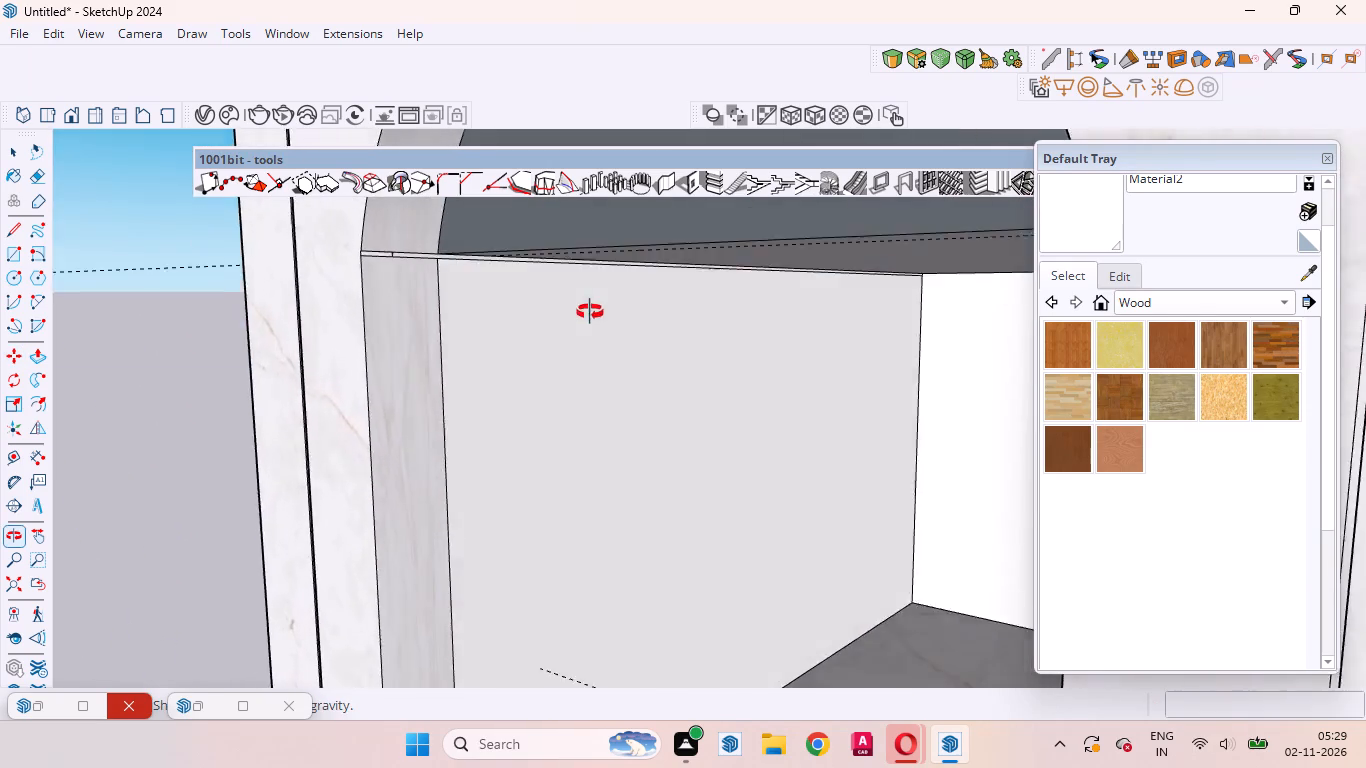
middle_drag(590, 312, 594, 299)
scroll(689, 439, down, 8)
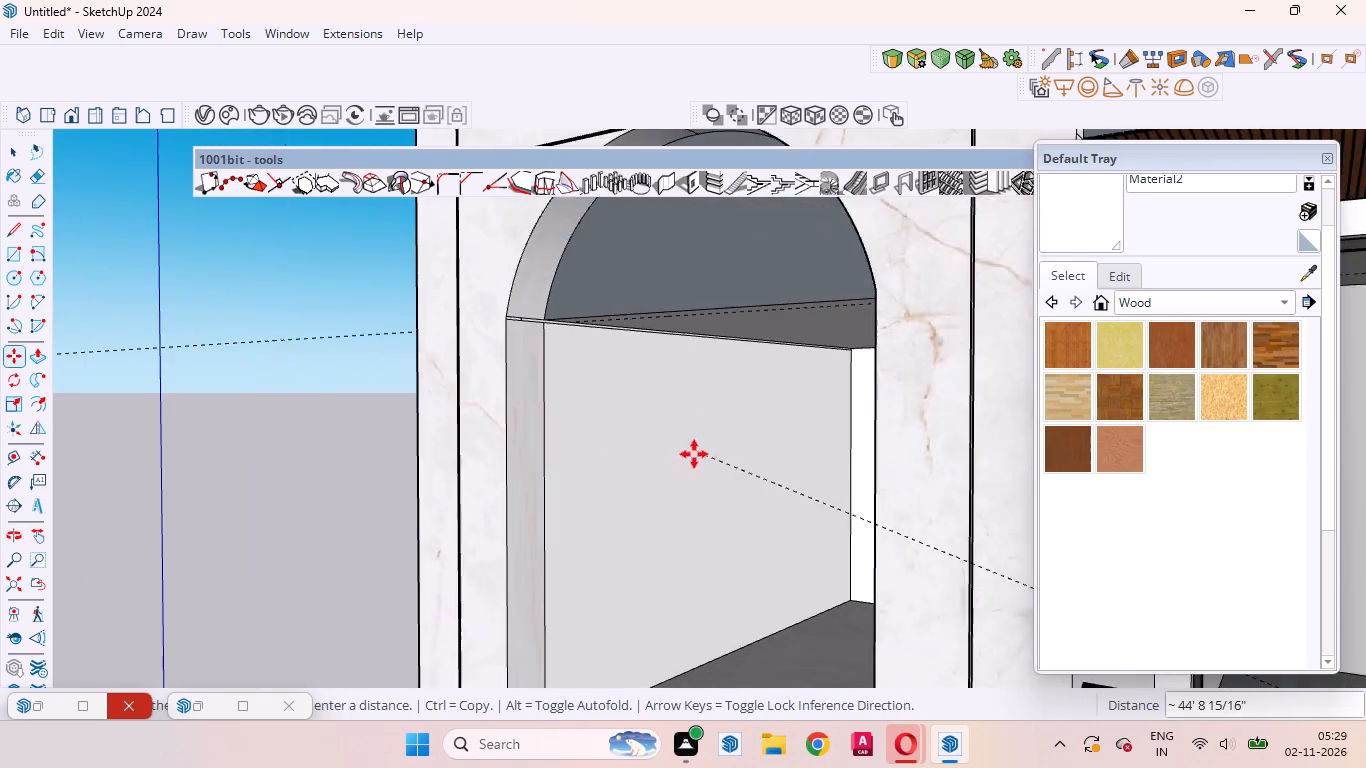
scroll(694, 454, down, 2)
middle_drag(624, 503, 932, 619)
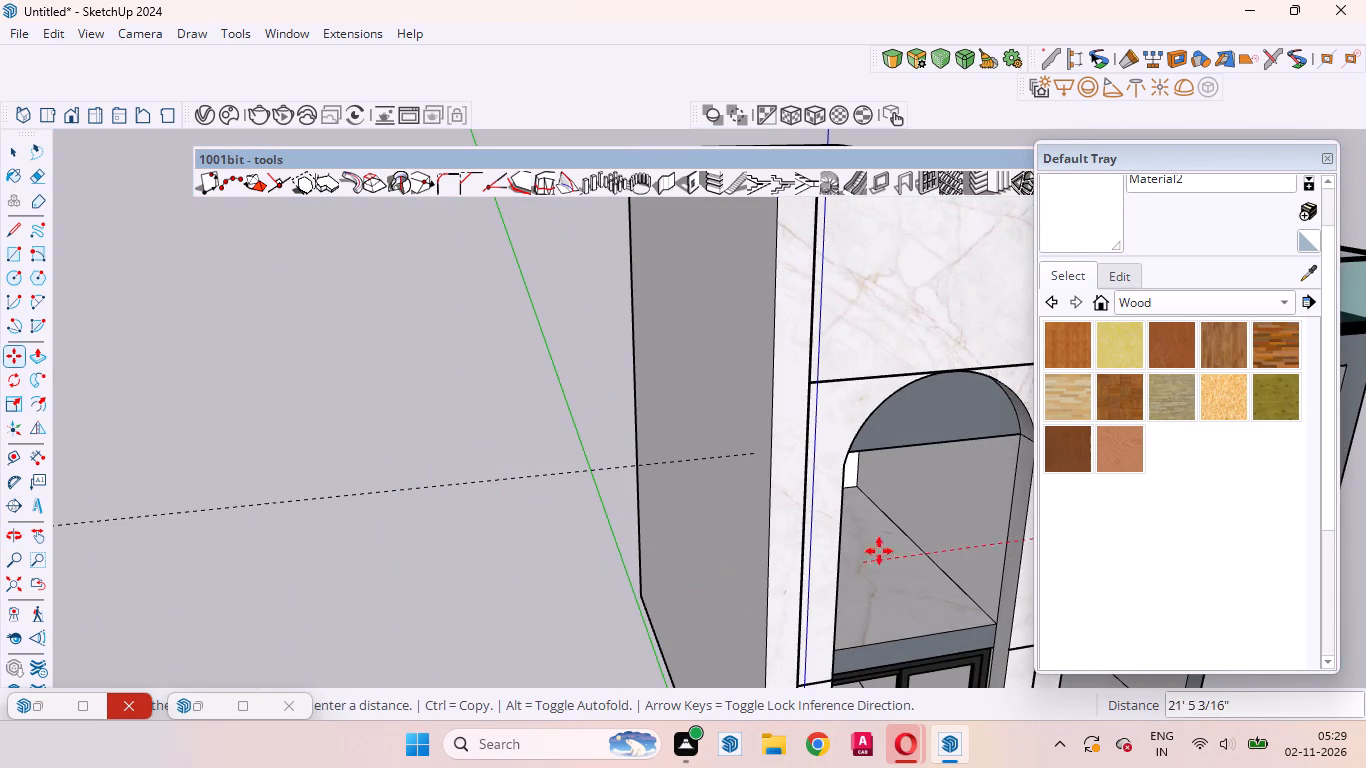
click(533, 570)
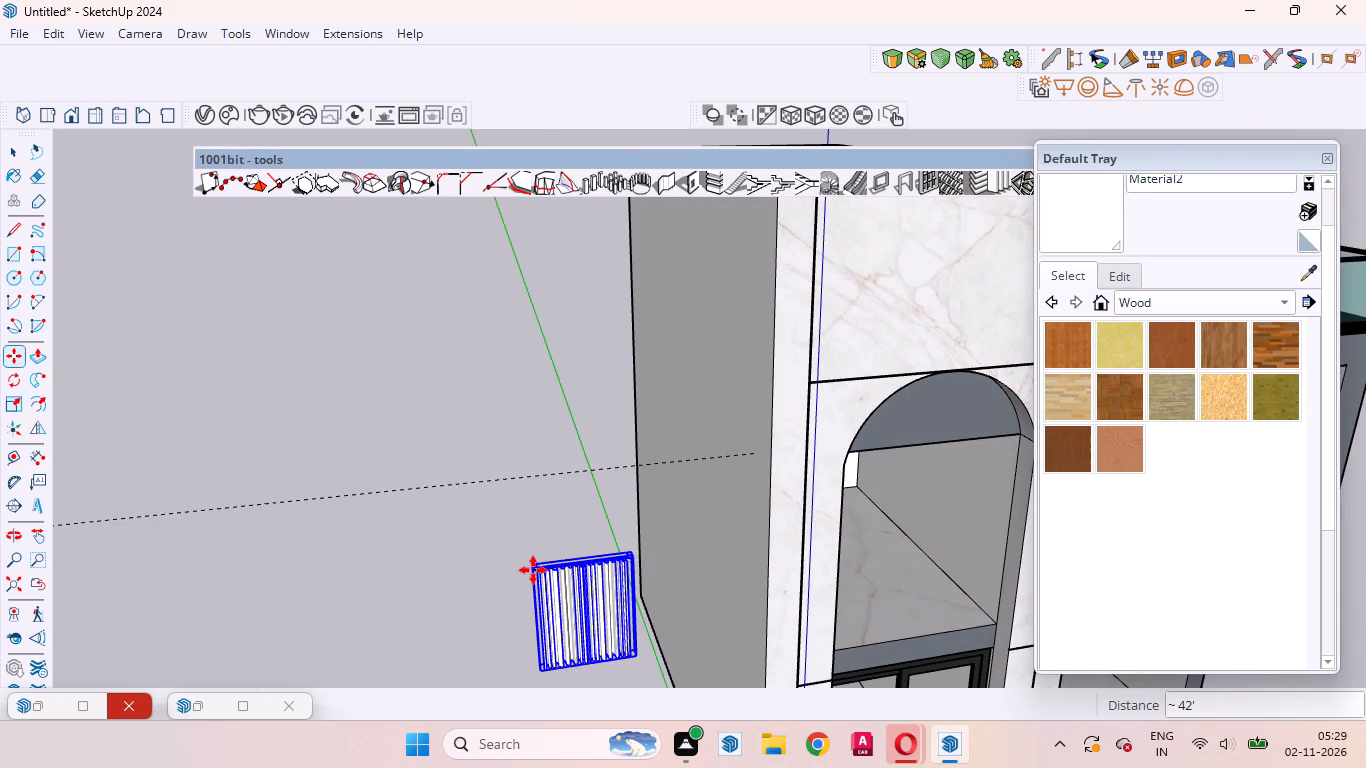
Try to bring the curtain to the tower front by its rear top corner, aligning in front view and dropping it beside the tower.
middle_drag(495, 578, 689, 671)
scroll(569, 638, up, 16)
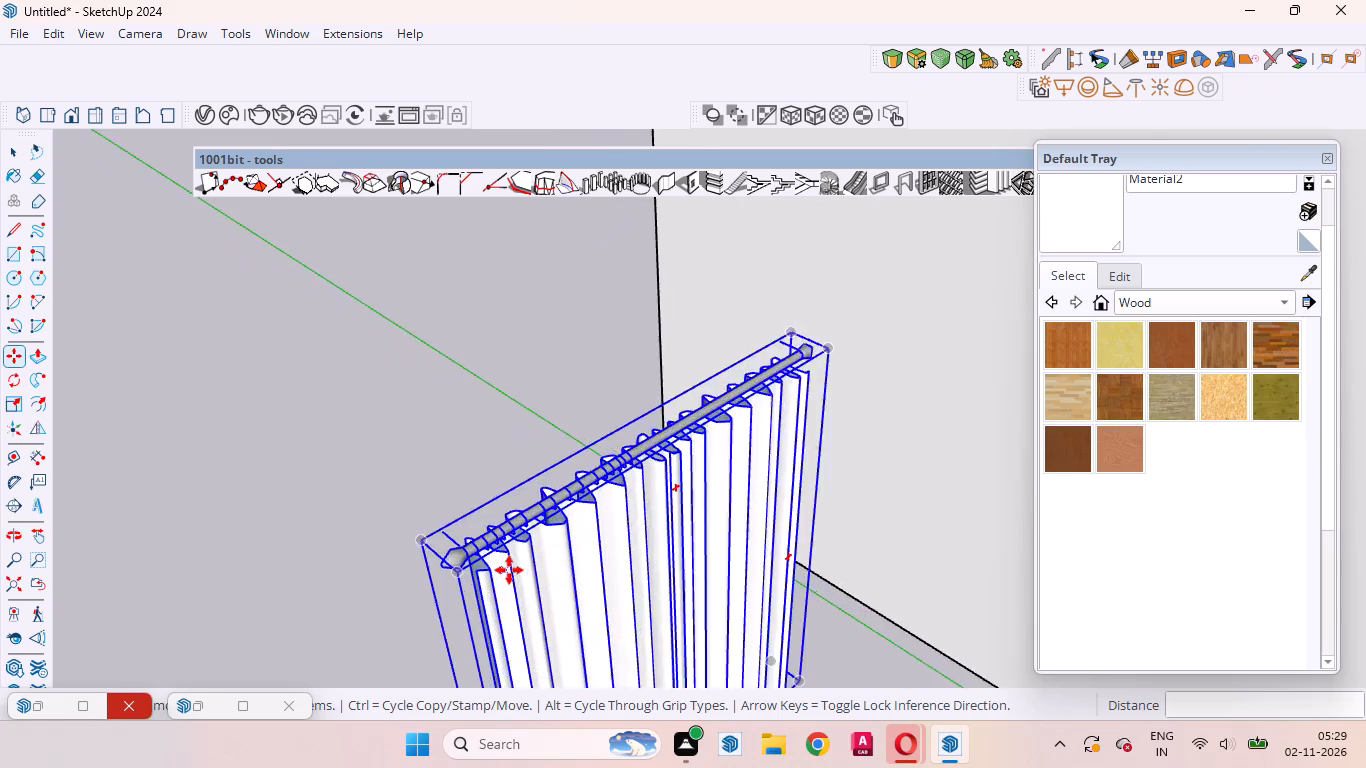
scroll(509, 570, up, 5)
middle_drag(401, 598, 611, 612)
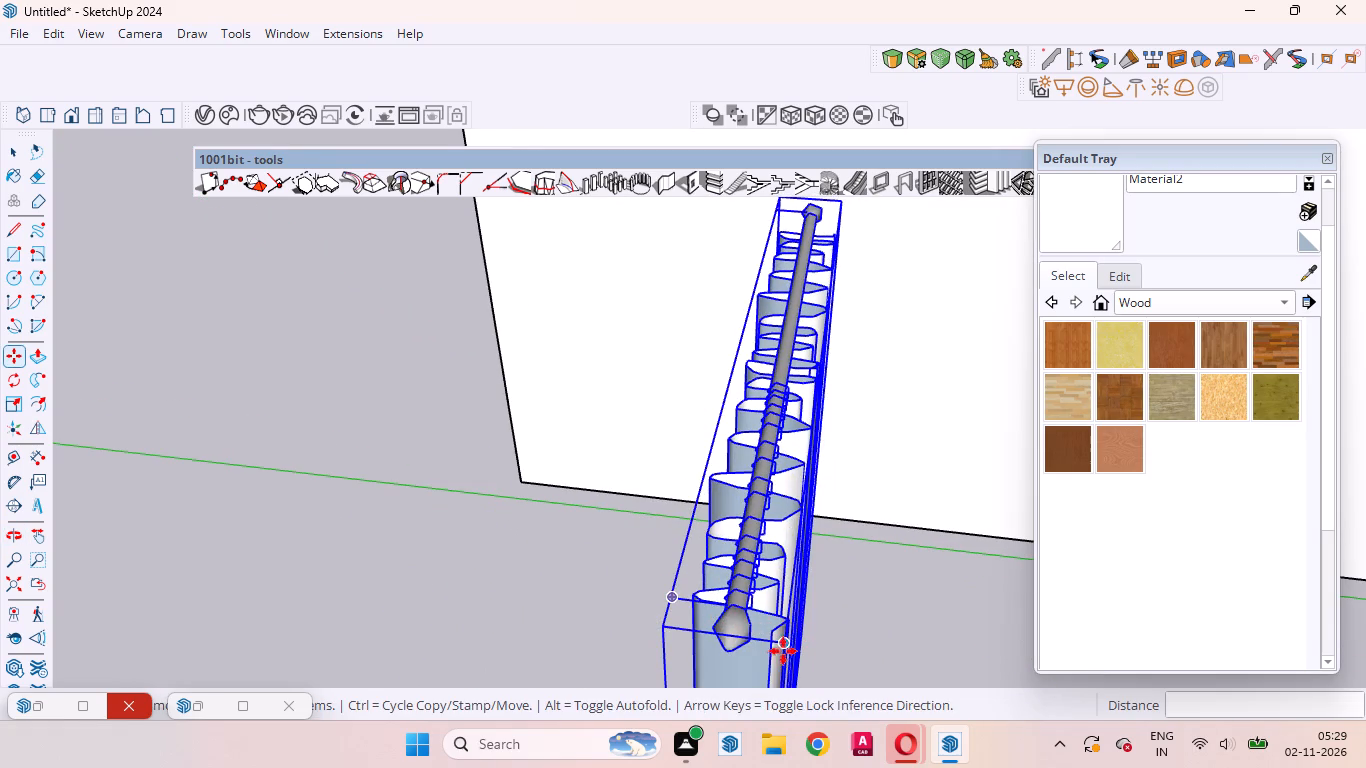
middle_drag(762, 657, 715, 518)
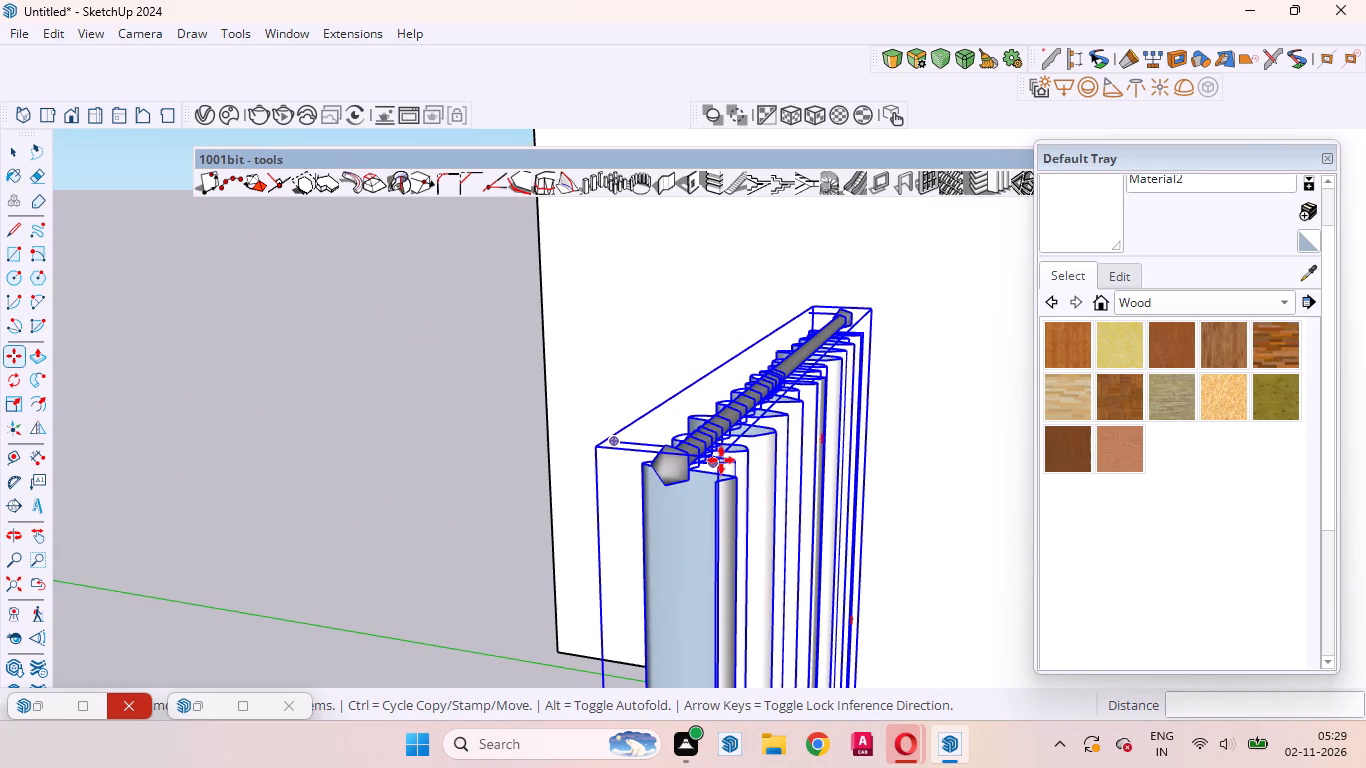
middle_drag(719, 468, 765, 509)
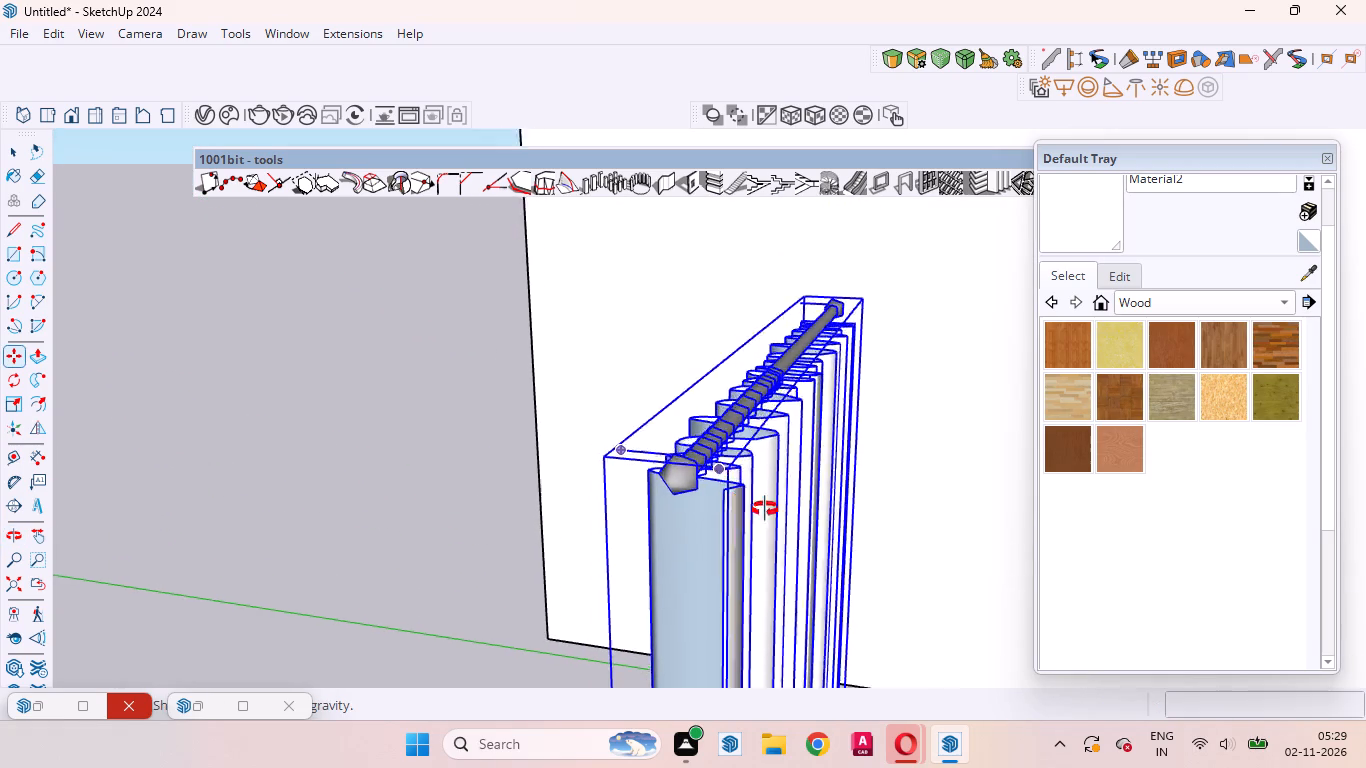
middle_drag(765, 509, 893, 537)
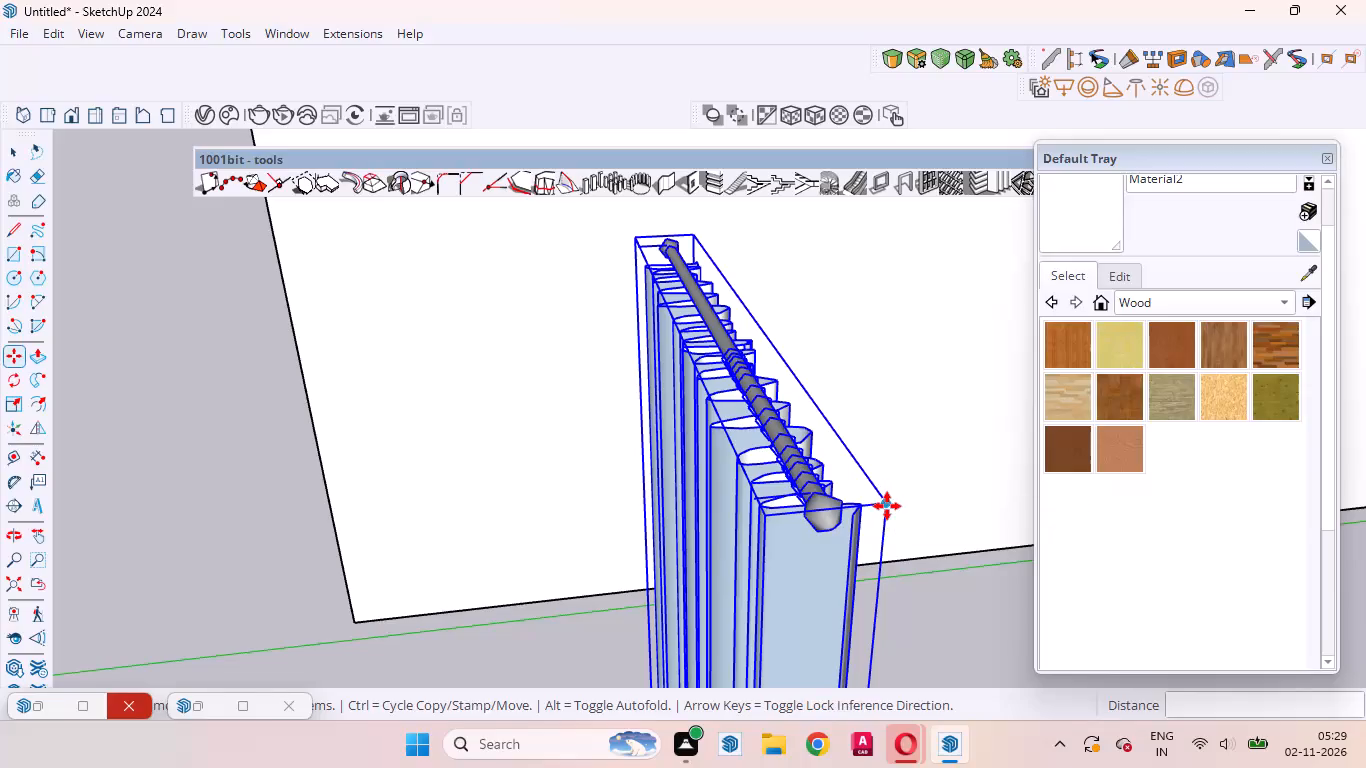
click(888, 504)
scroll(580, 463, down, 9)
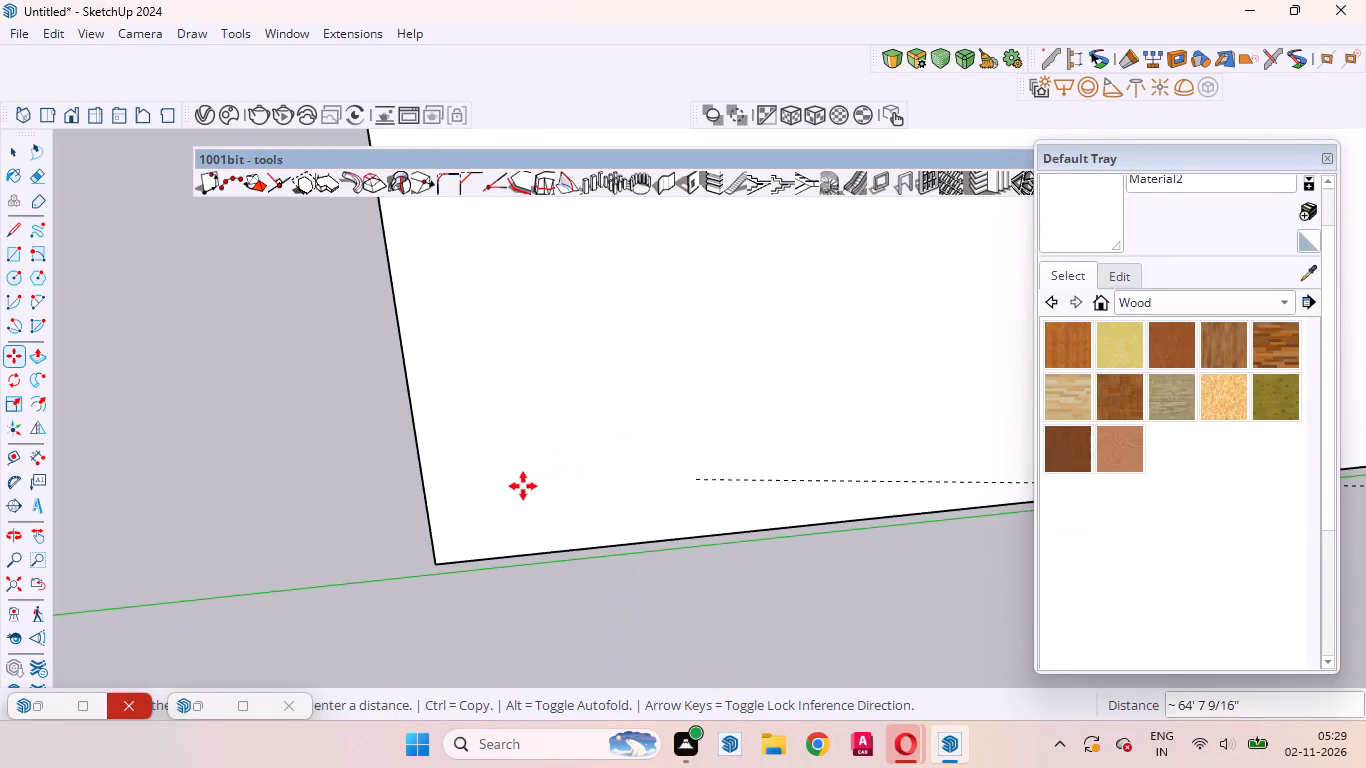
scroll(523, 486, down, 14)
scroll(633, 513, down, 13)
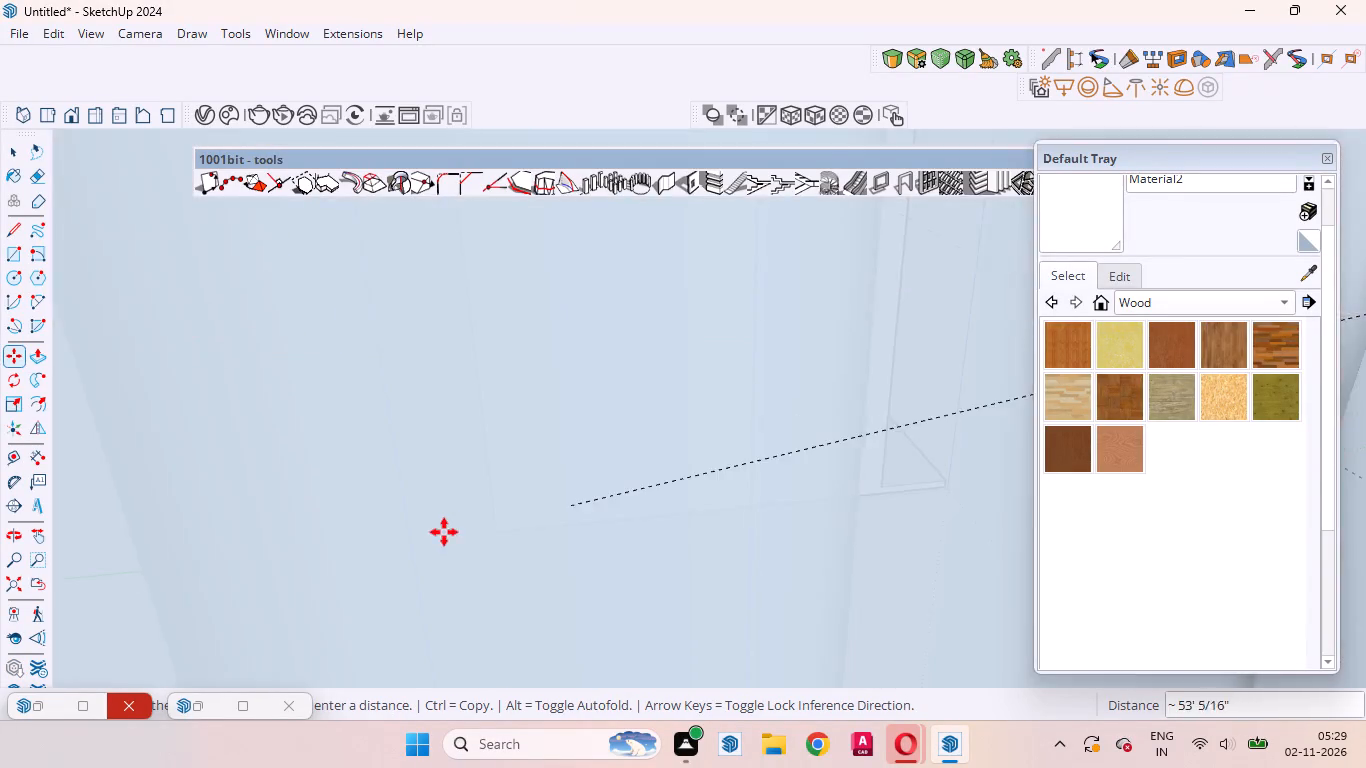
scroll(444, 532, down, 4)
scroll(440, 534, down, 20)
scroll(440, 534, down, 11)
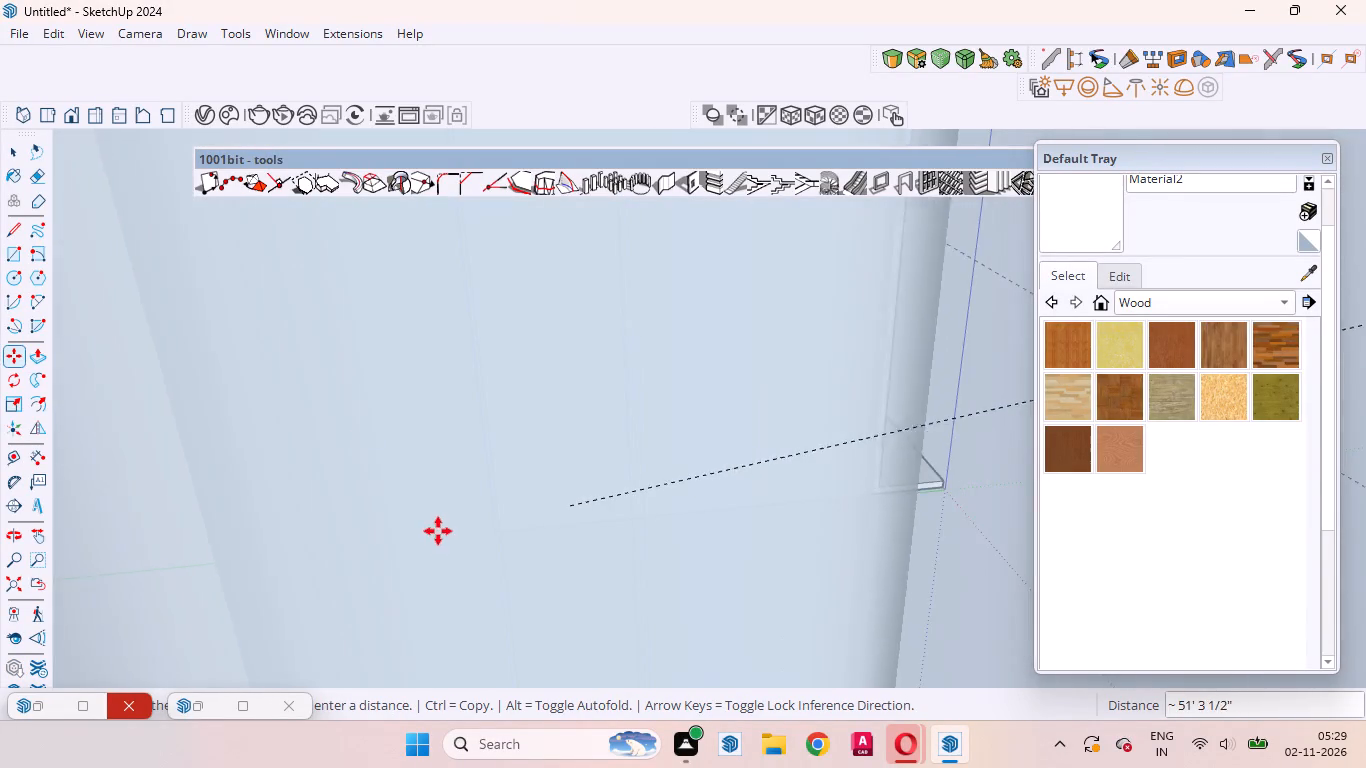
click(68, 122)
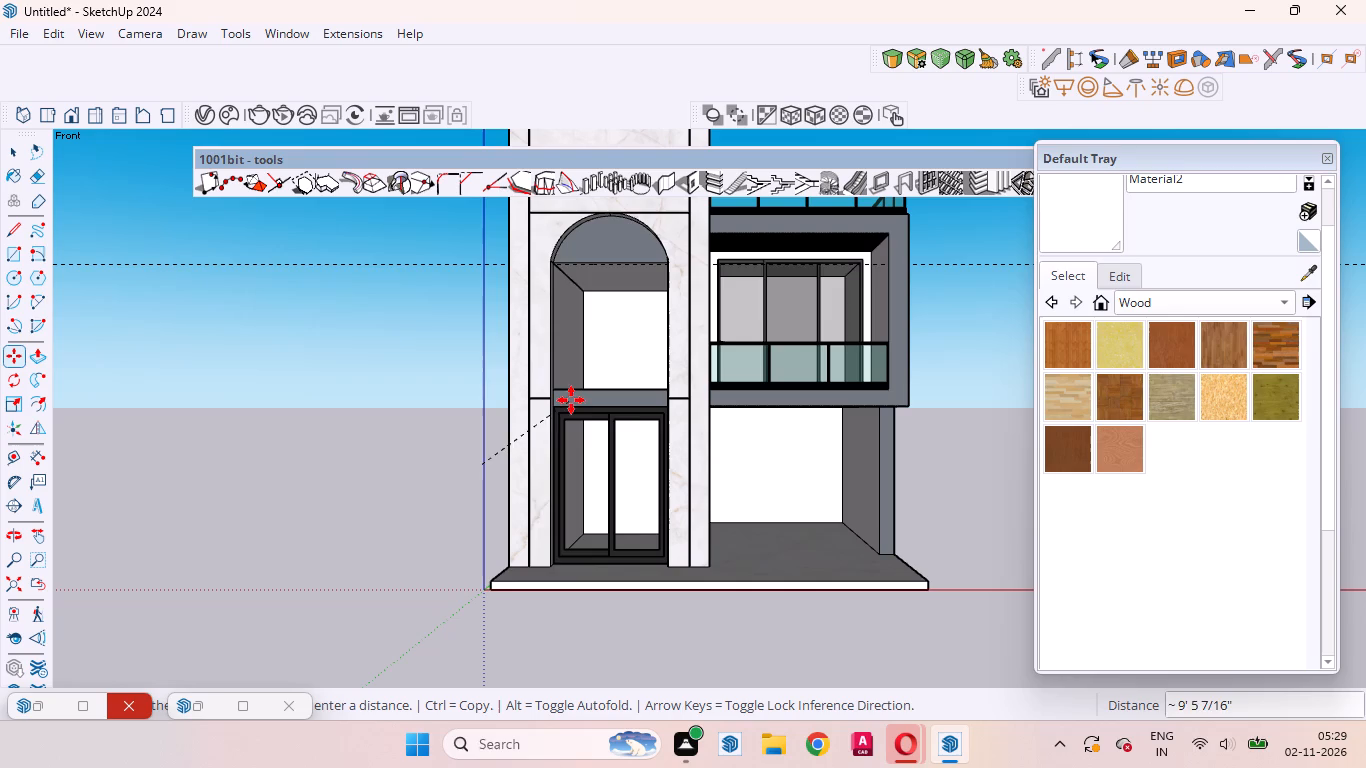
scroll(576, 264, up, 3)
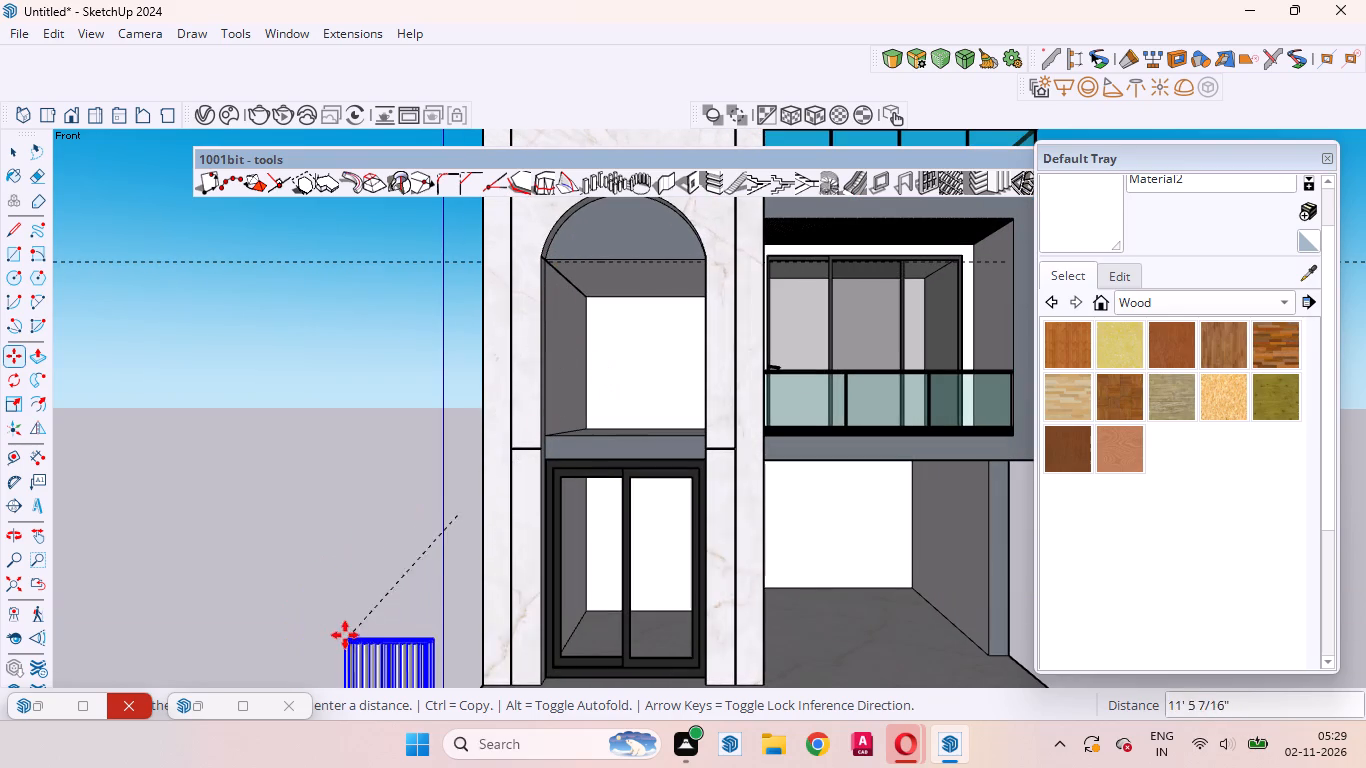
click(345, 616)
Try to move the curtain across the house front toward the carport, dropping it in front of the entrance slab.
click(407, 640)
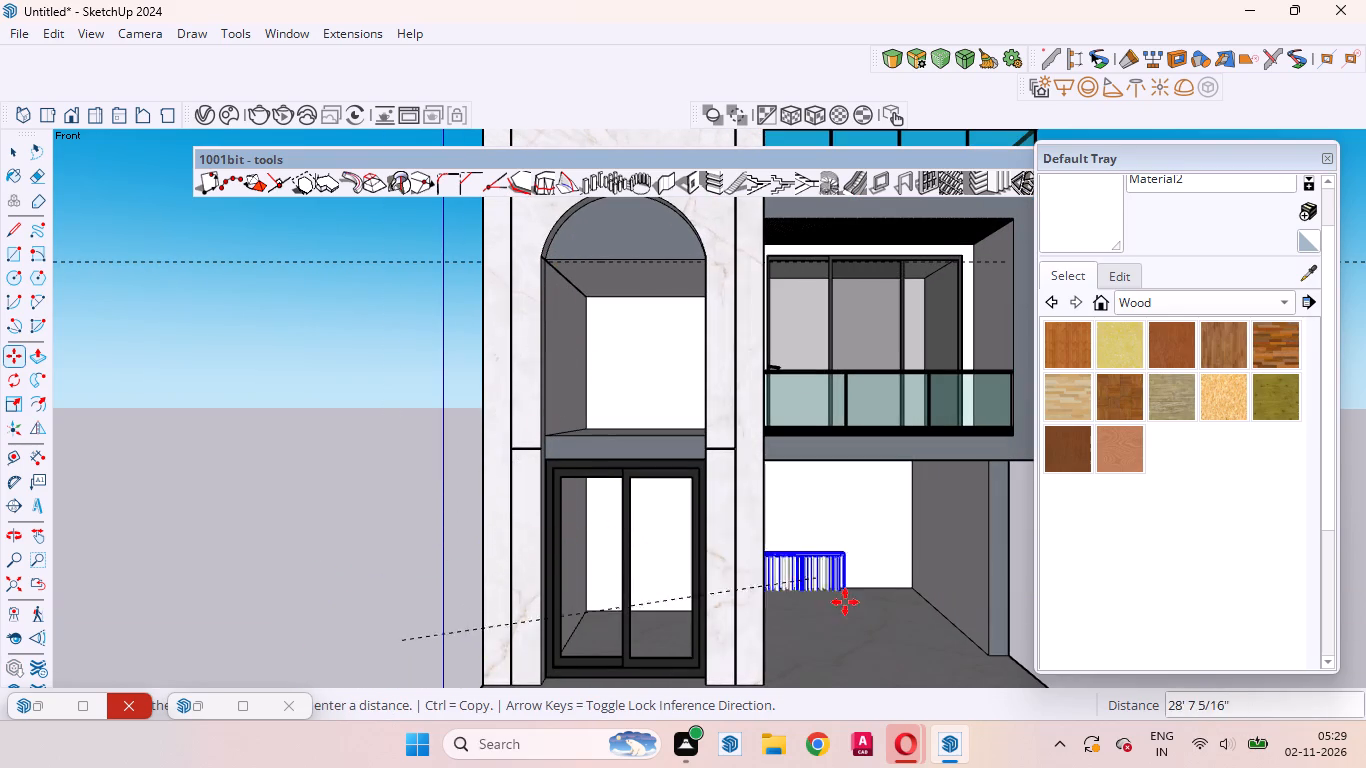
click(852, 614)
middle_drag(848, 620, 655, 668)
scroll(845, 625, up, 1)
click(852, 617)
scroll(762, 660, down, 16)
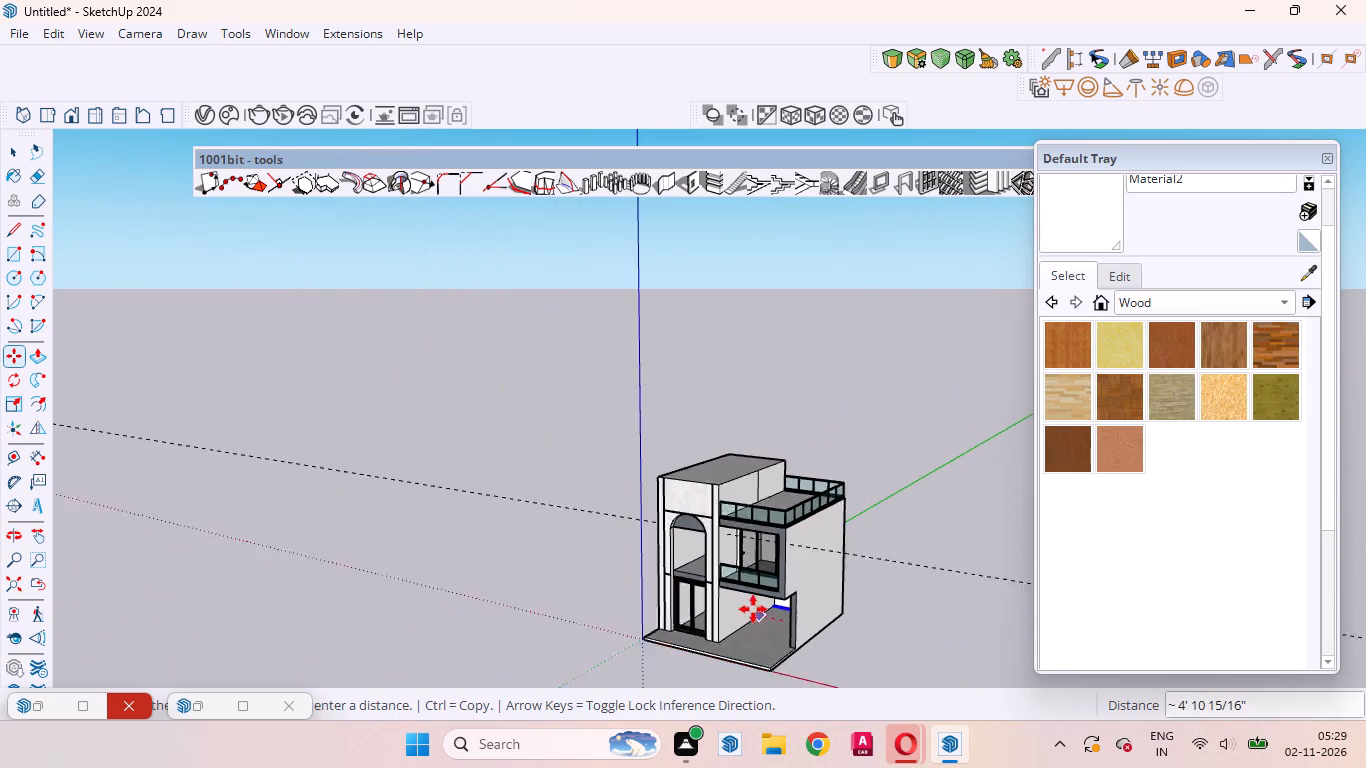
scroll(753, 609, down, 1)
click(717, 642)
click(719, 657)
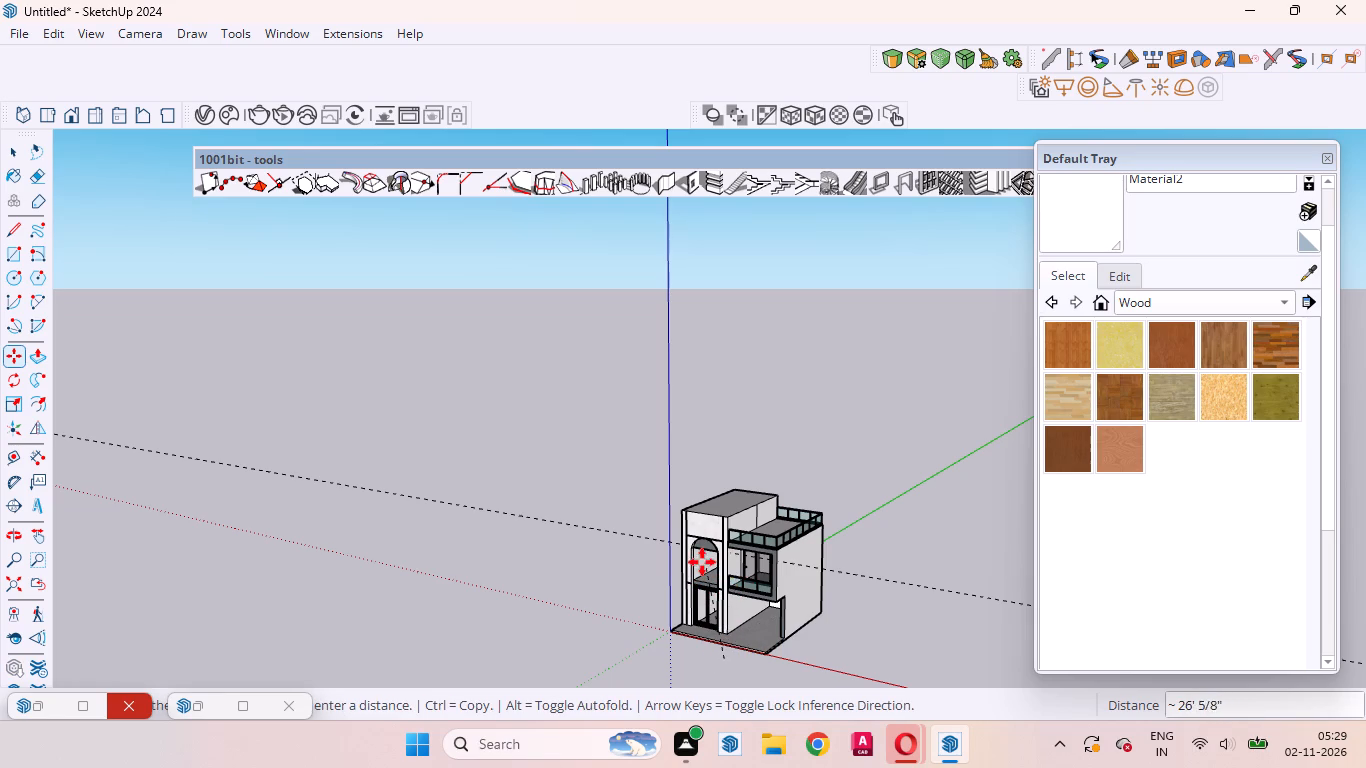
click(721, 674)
Move the curtain by its top edge to the outer side of the house, next to the carport corner.
scroll(753, 670, up, 19)
middle_drag(728, 663, 722, 663)
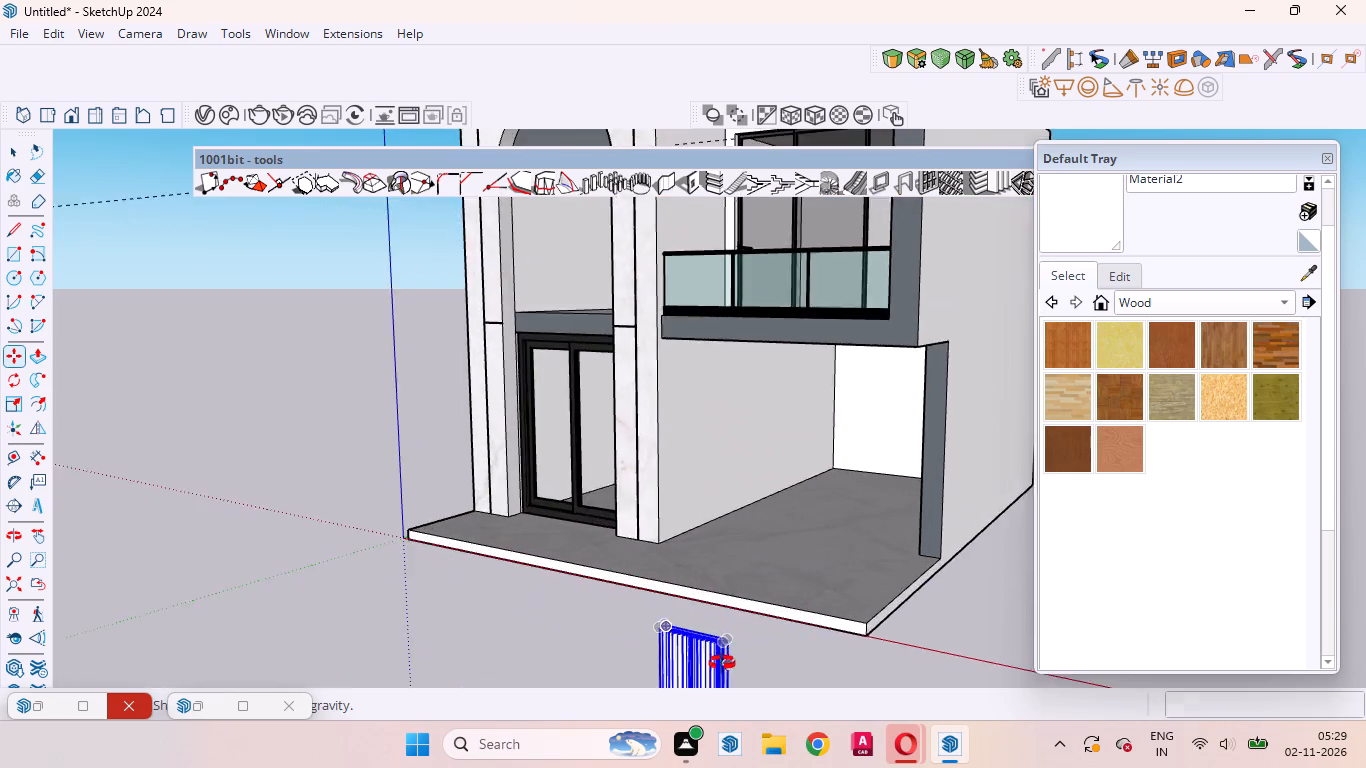
middle_drag(722, 663, 625, 552)
scroll(652, 589, down, 18)
middle_drag(748, 622, 685, 707)
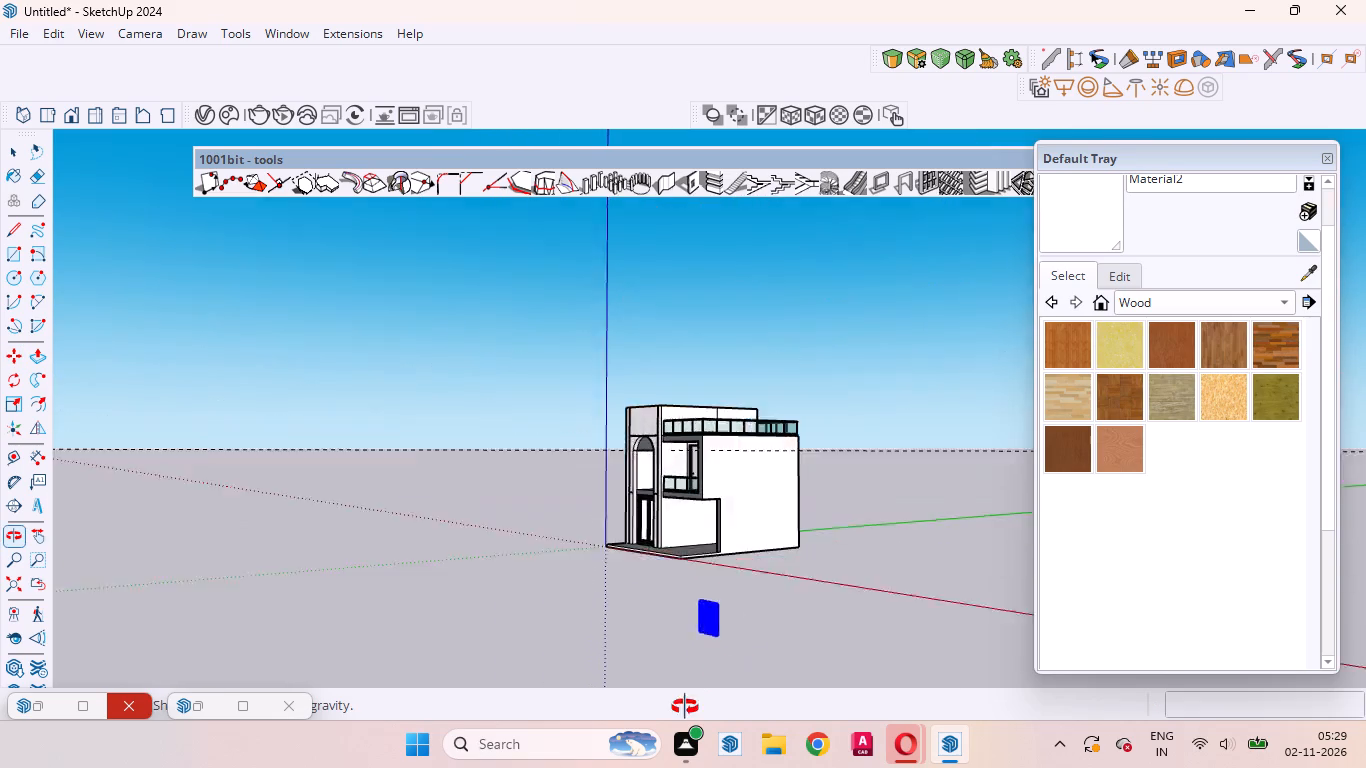
middle_drag(685, 707, 355, 702)
scroll(1014, 610, up, 5)
scroll(700, 588, up, 14)
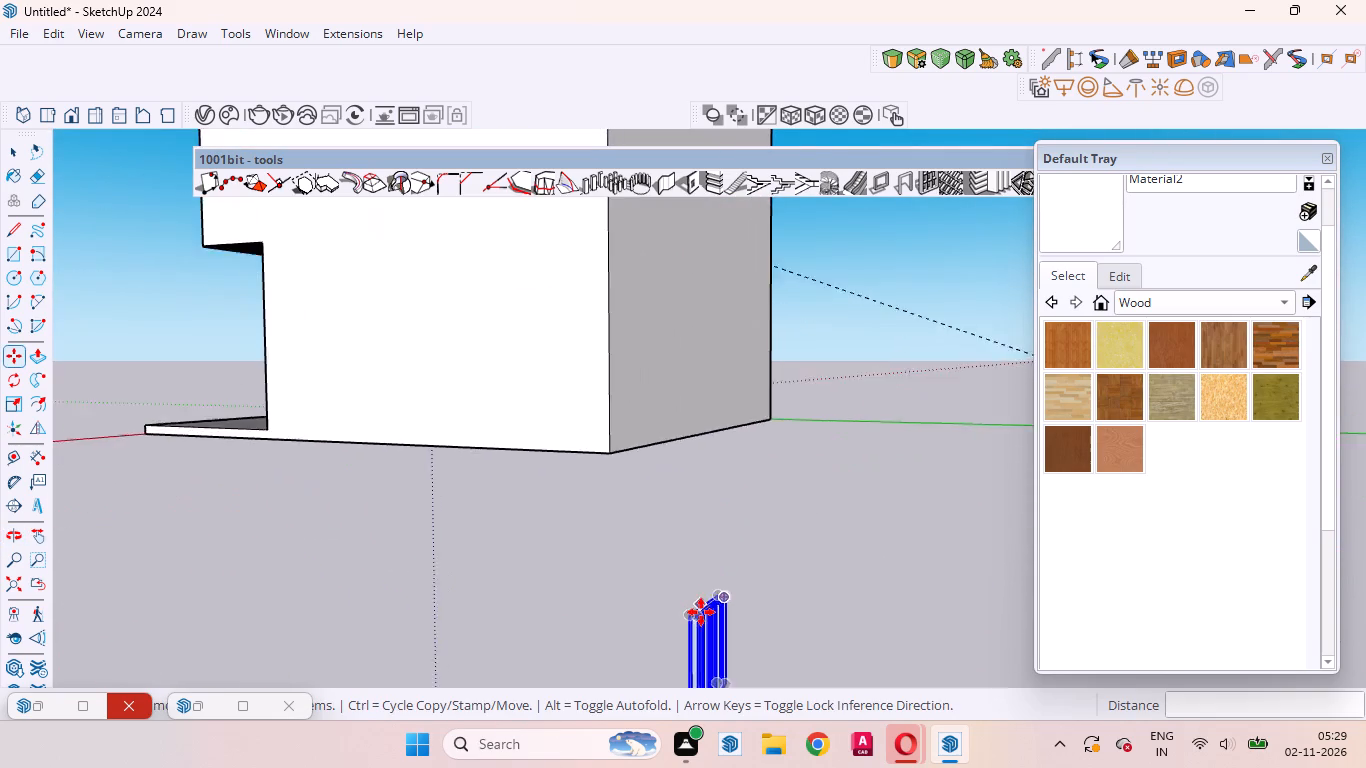
scroll(701, 612, up, 3)
click(714, 622)
scroll(638, 523, down, 12)
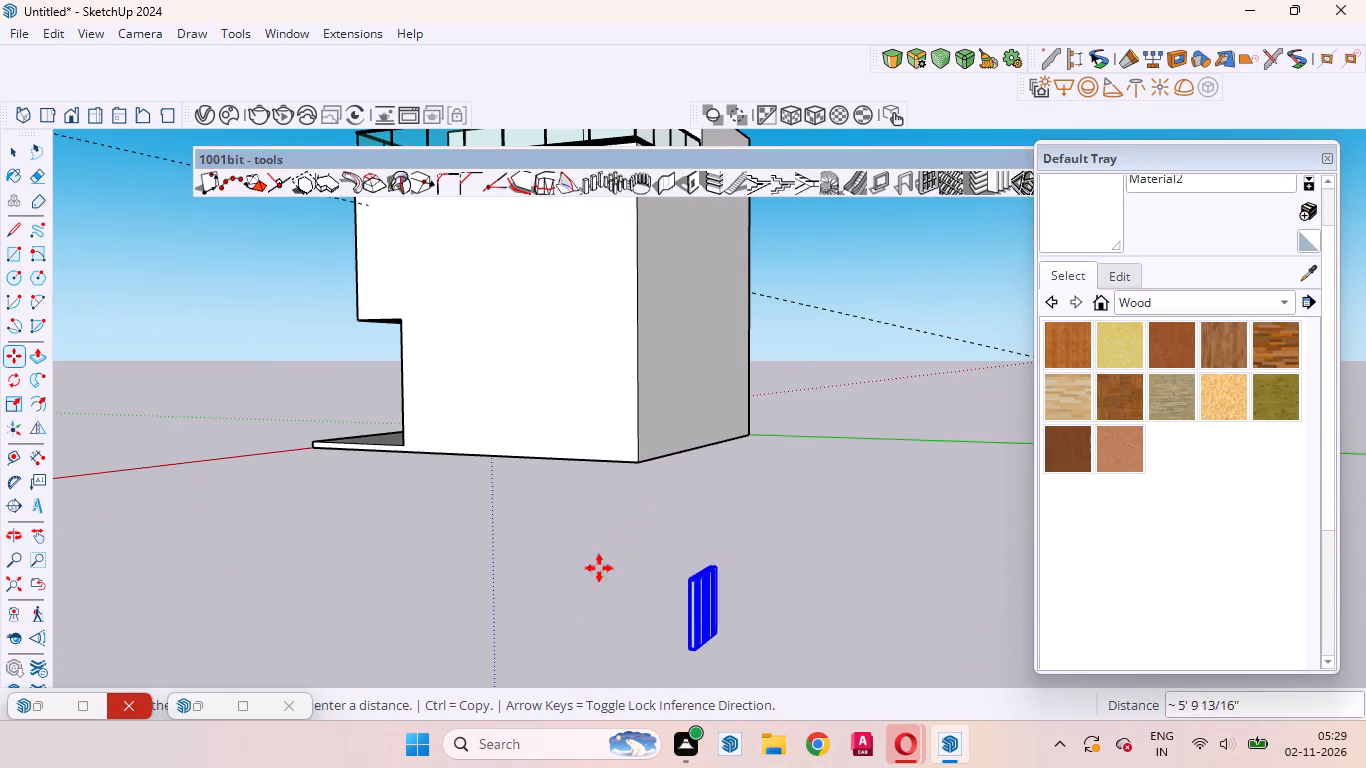
click(332, 335)
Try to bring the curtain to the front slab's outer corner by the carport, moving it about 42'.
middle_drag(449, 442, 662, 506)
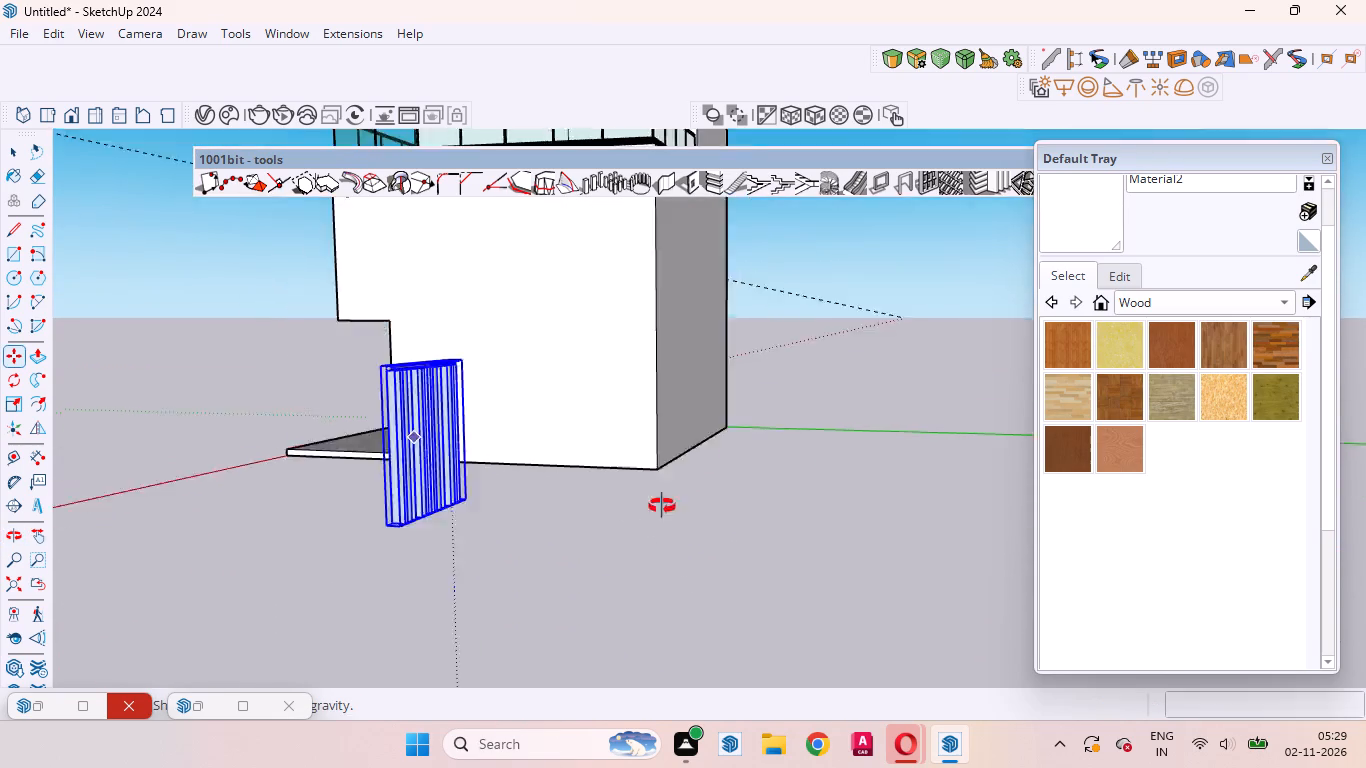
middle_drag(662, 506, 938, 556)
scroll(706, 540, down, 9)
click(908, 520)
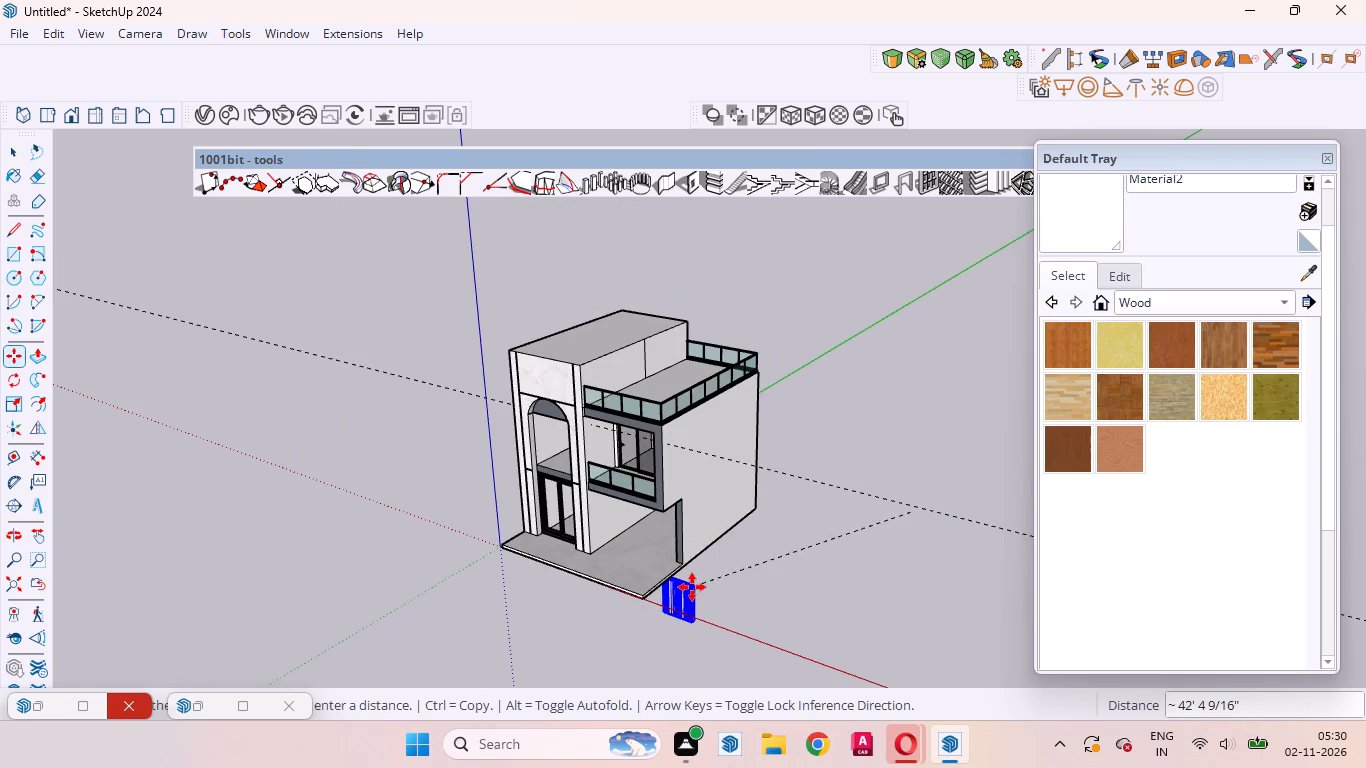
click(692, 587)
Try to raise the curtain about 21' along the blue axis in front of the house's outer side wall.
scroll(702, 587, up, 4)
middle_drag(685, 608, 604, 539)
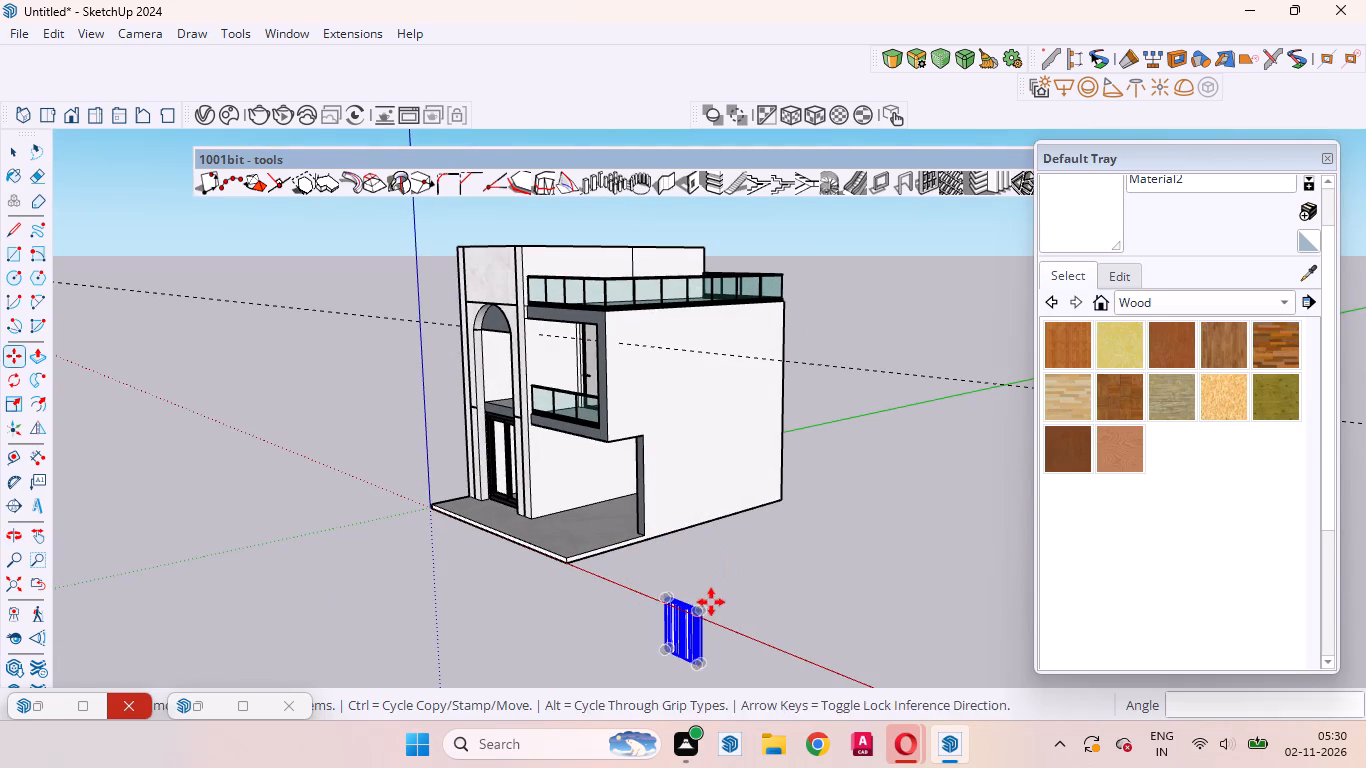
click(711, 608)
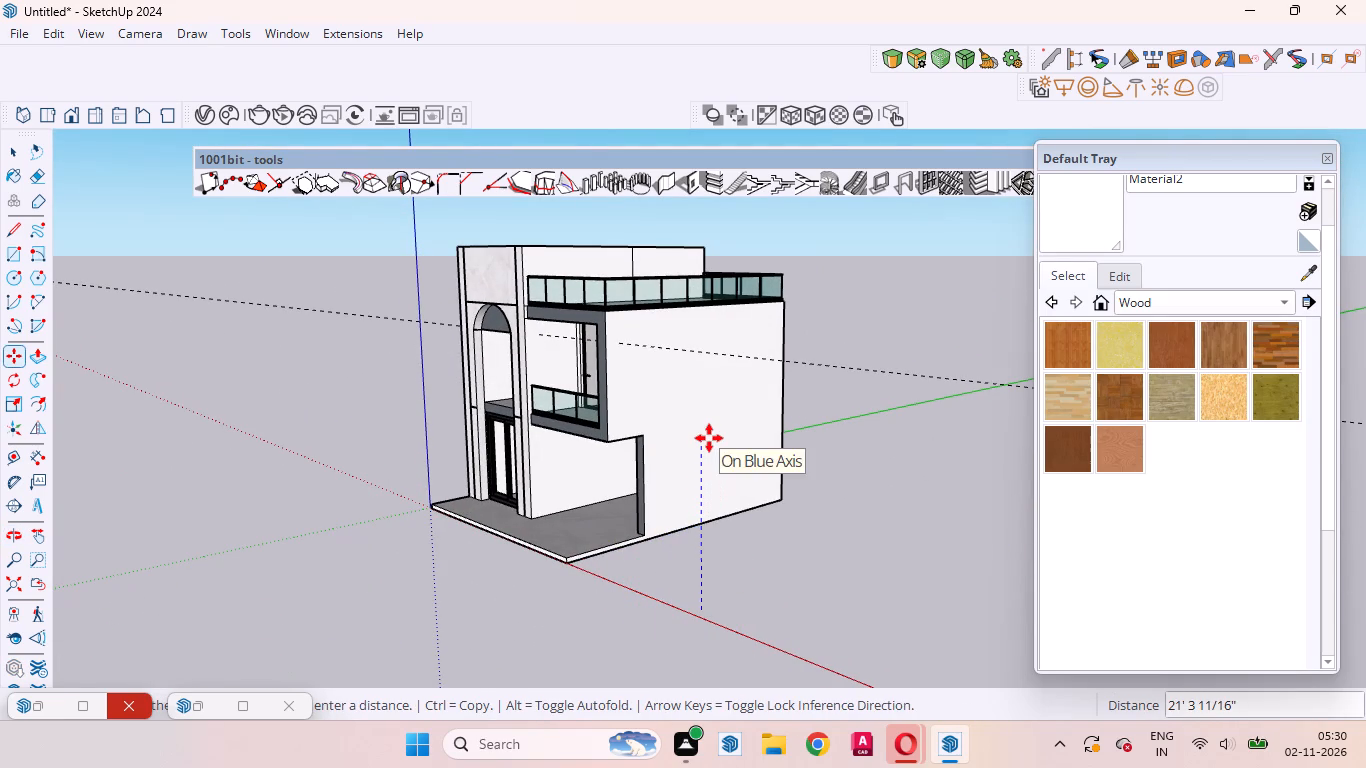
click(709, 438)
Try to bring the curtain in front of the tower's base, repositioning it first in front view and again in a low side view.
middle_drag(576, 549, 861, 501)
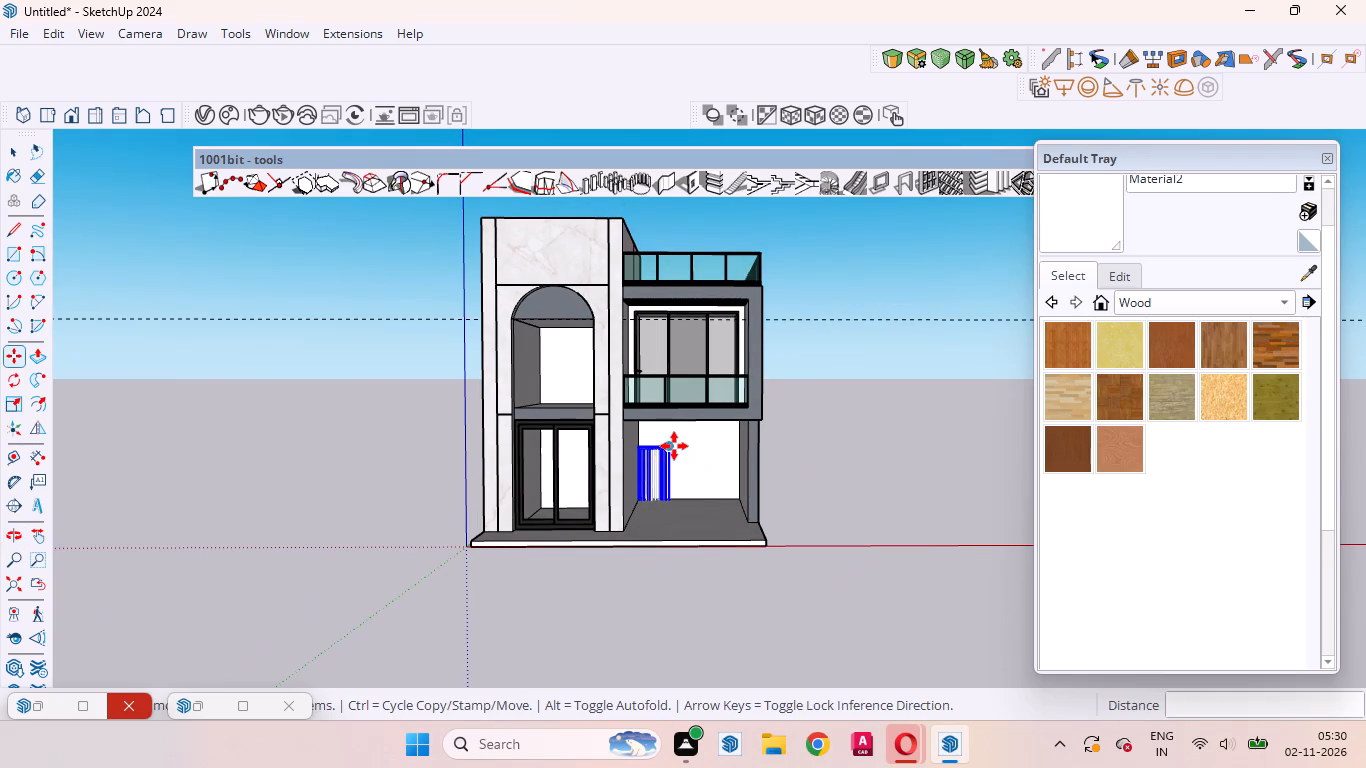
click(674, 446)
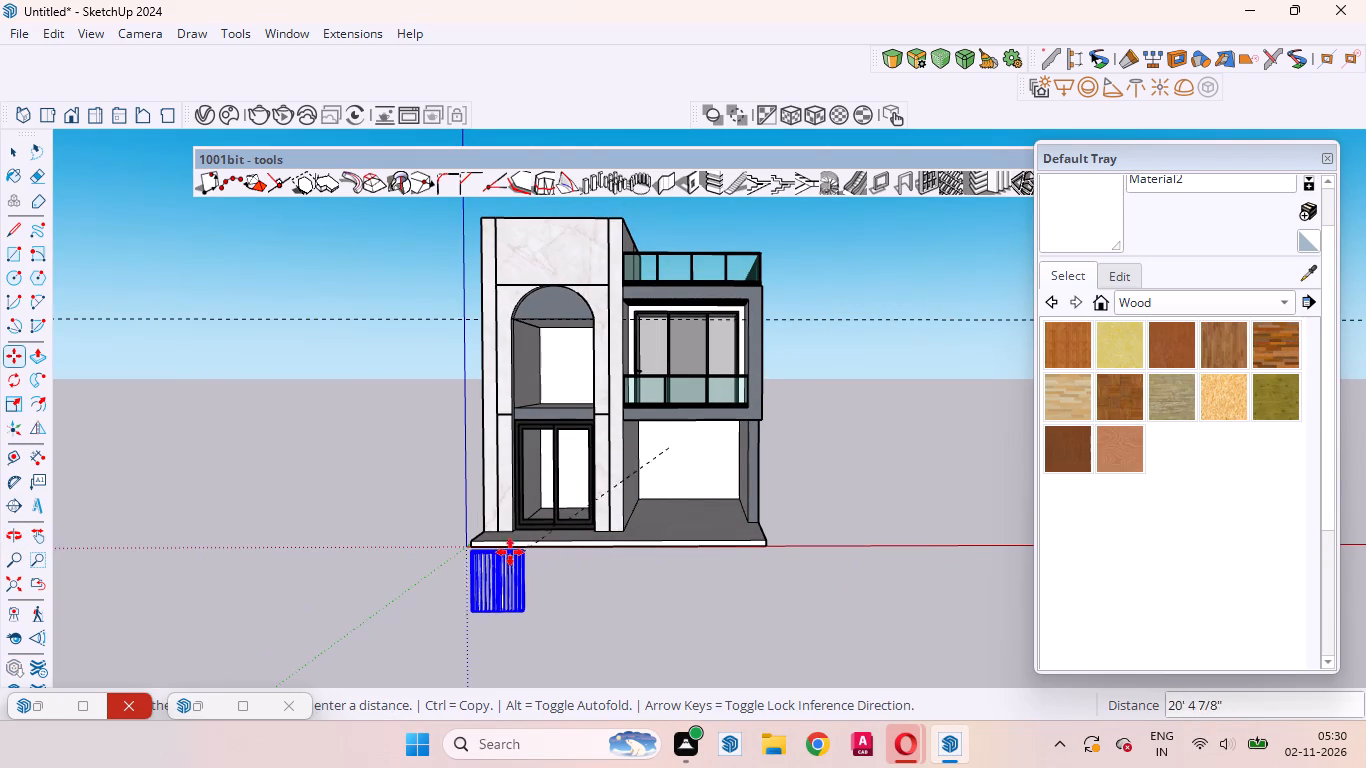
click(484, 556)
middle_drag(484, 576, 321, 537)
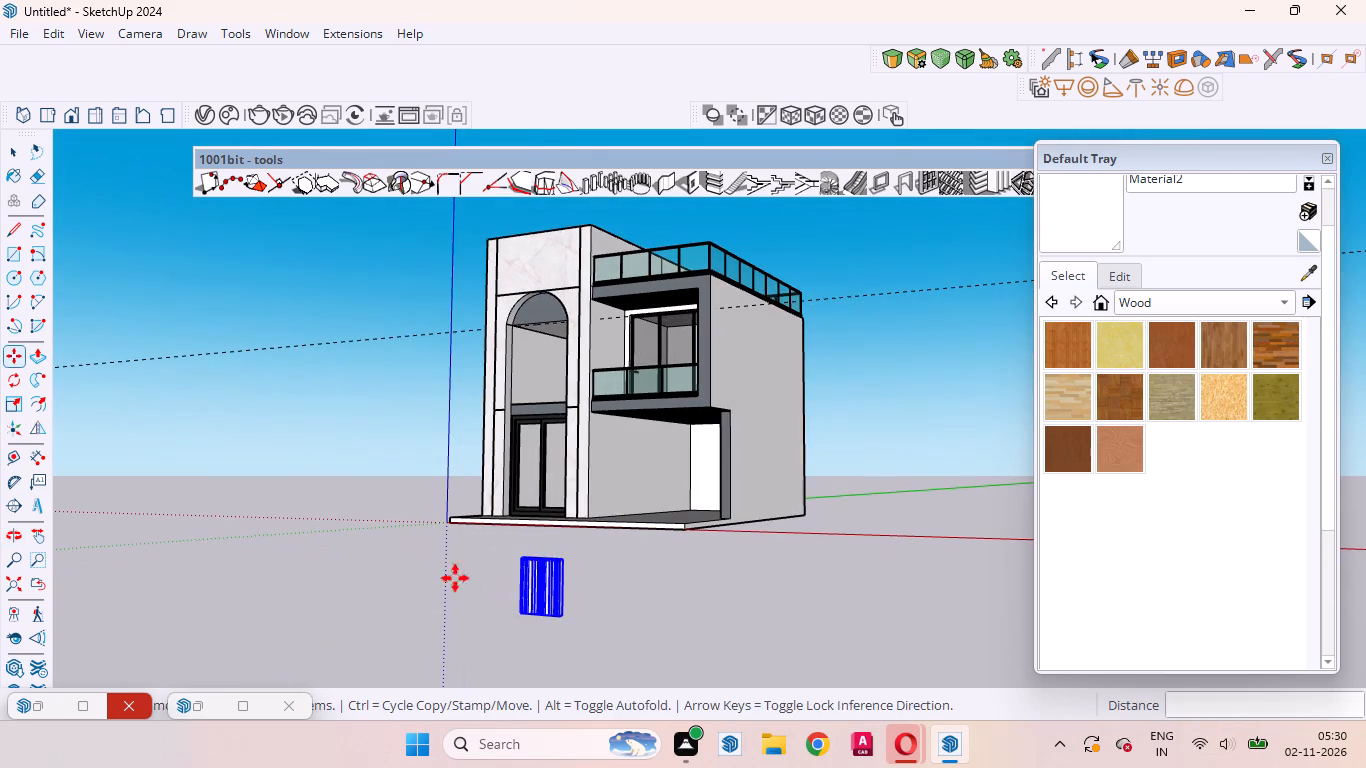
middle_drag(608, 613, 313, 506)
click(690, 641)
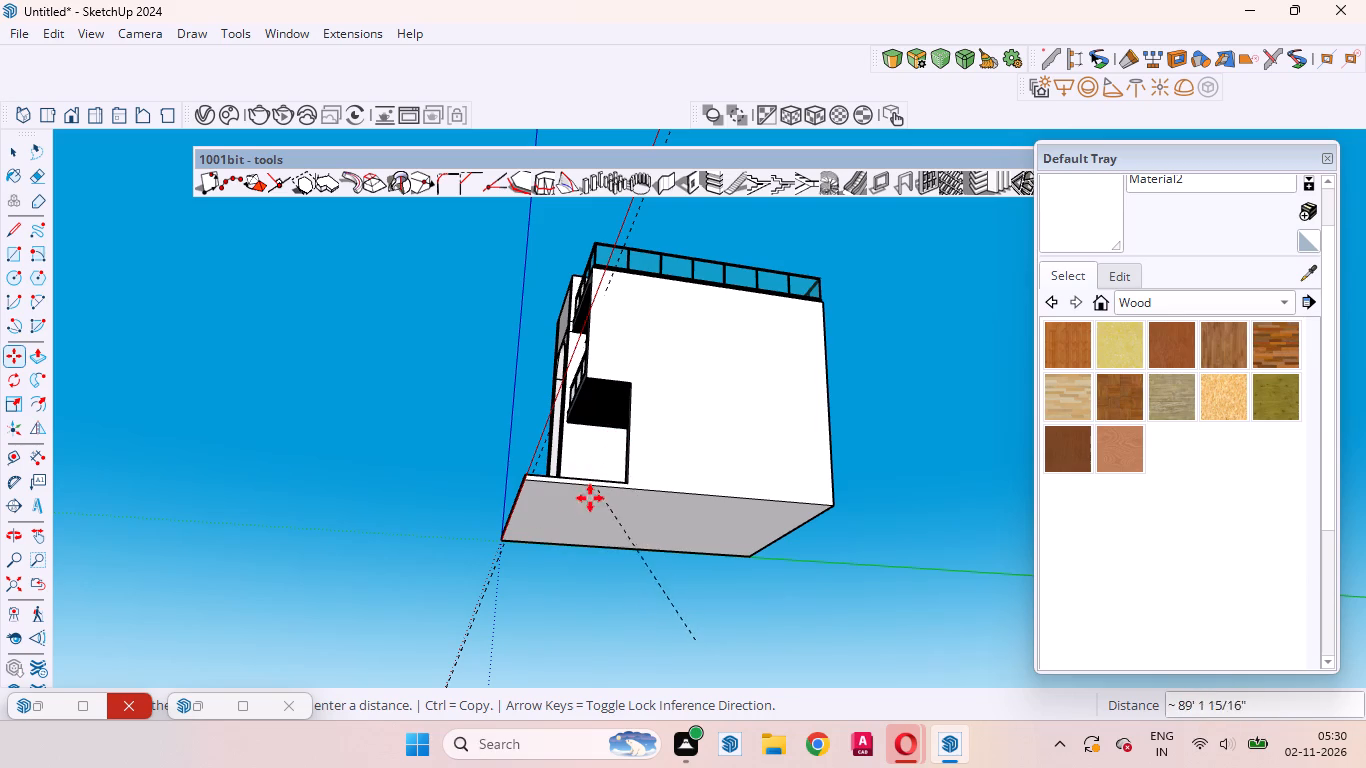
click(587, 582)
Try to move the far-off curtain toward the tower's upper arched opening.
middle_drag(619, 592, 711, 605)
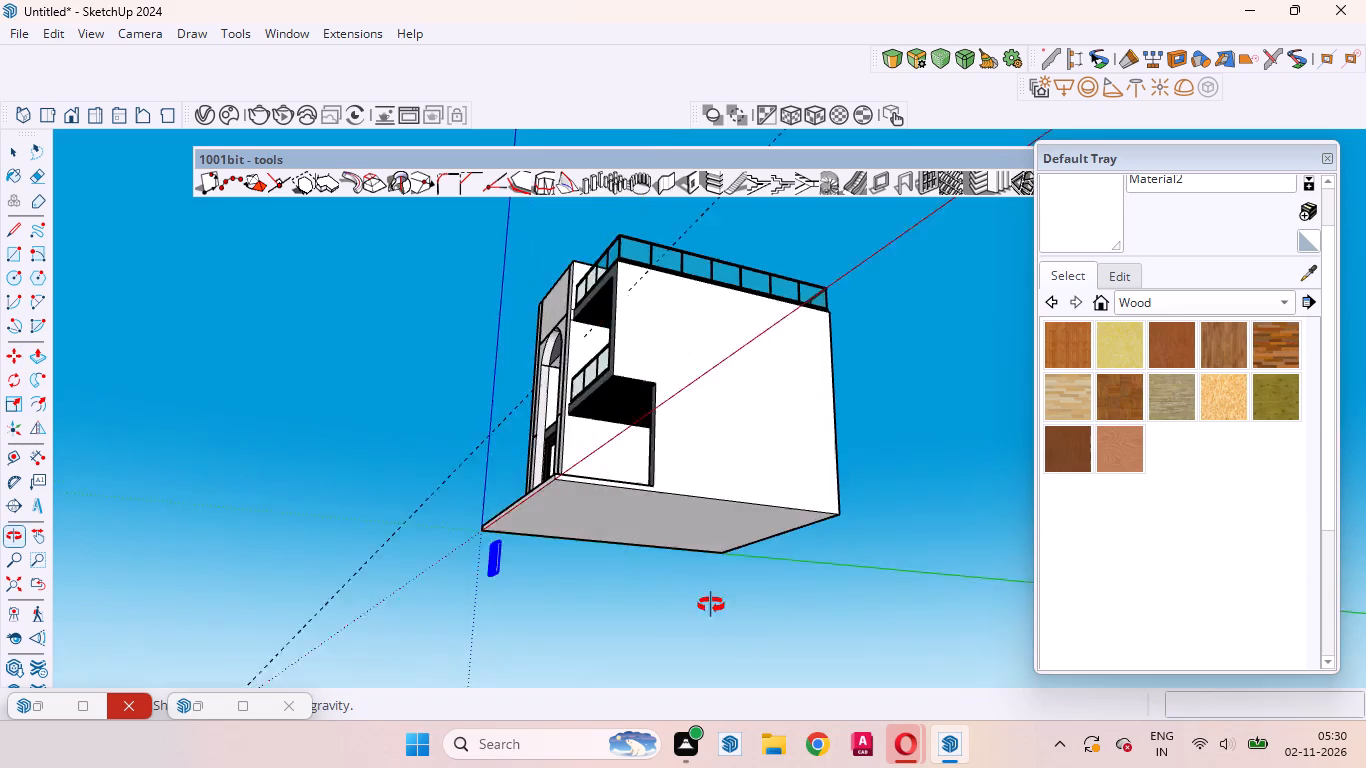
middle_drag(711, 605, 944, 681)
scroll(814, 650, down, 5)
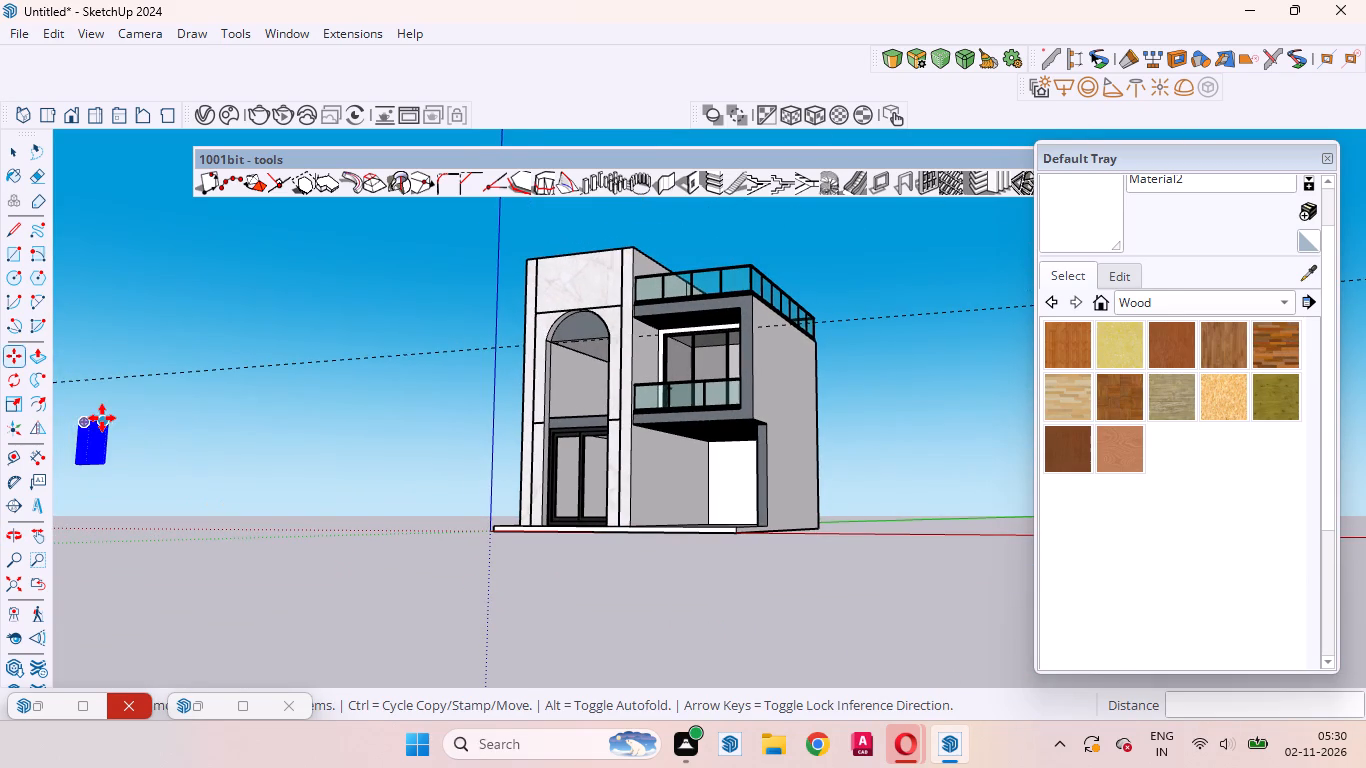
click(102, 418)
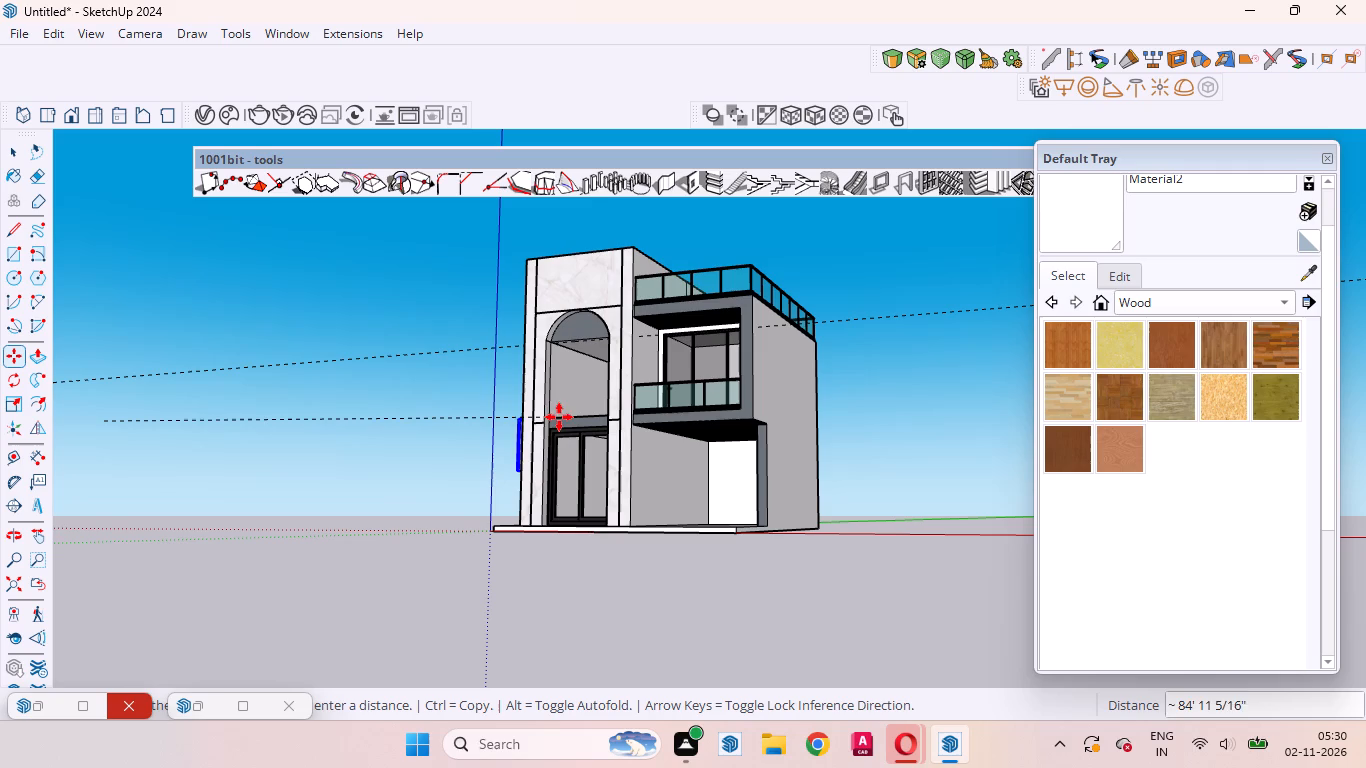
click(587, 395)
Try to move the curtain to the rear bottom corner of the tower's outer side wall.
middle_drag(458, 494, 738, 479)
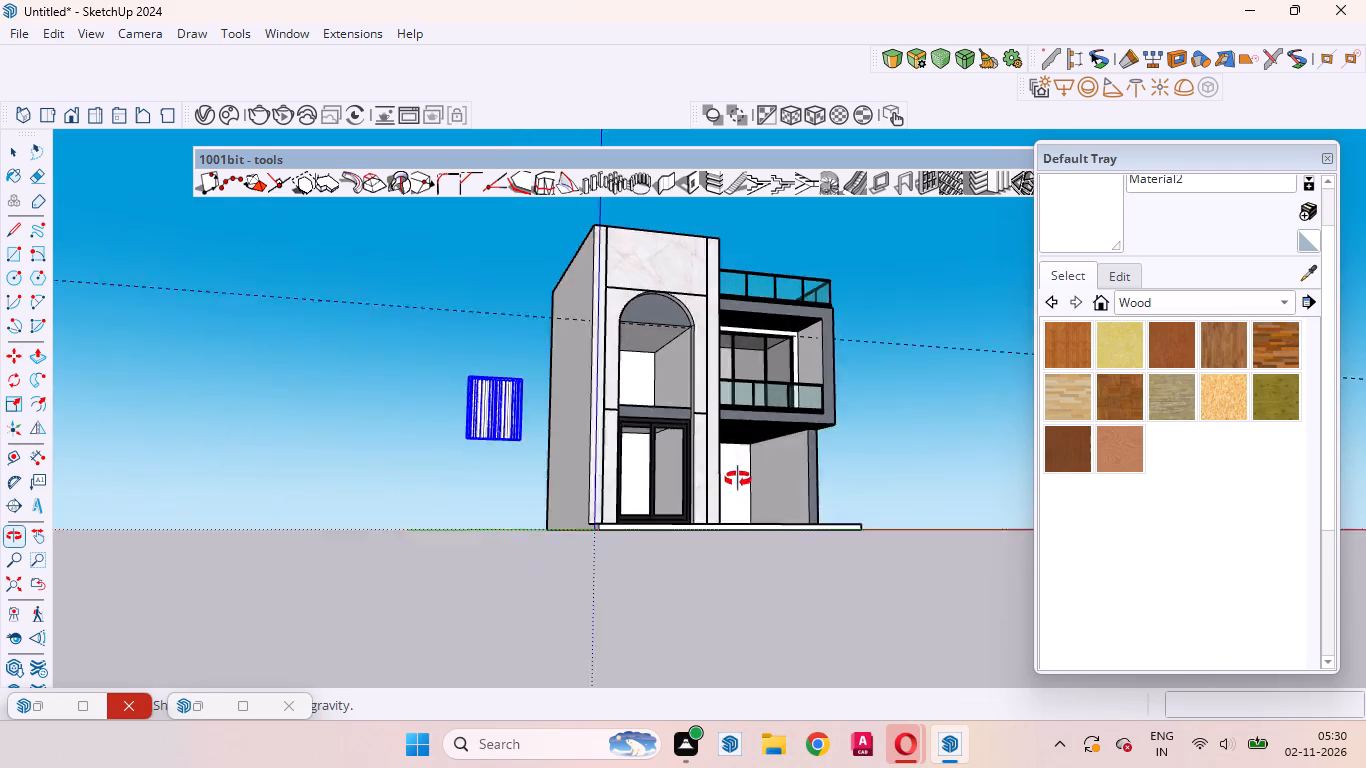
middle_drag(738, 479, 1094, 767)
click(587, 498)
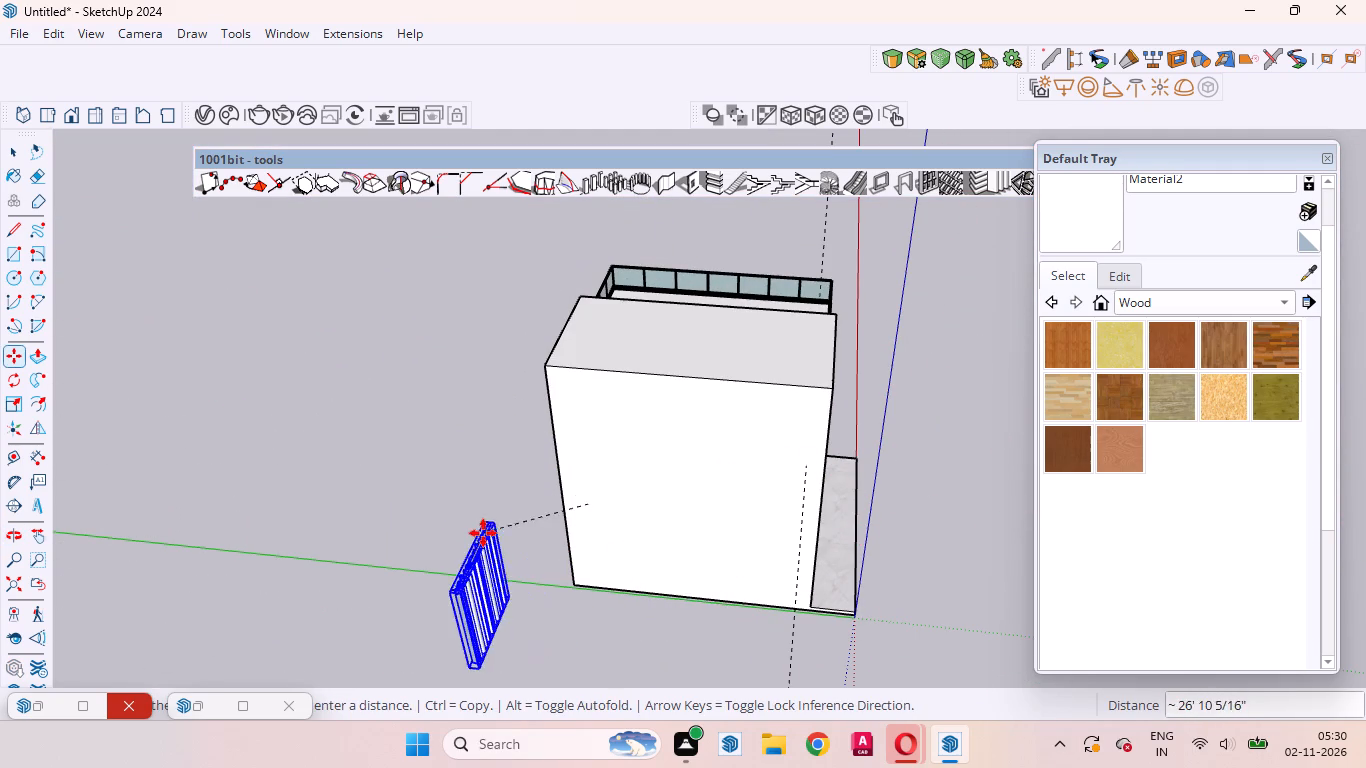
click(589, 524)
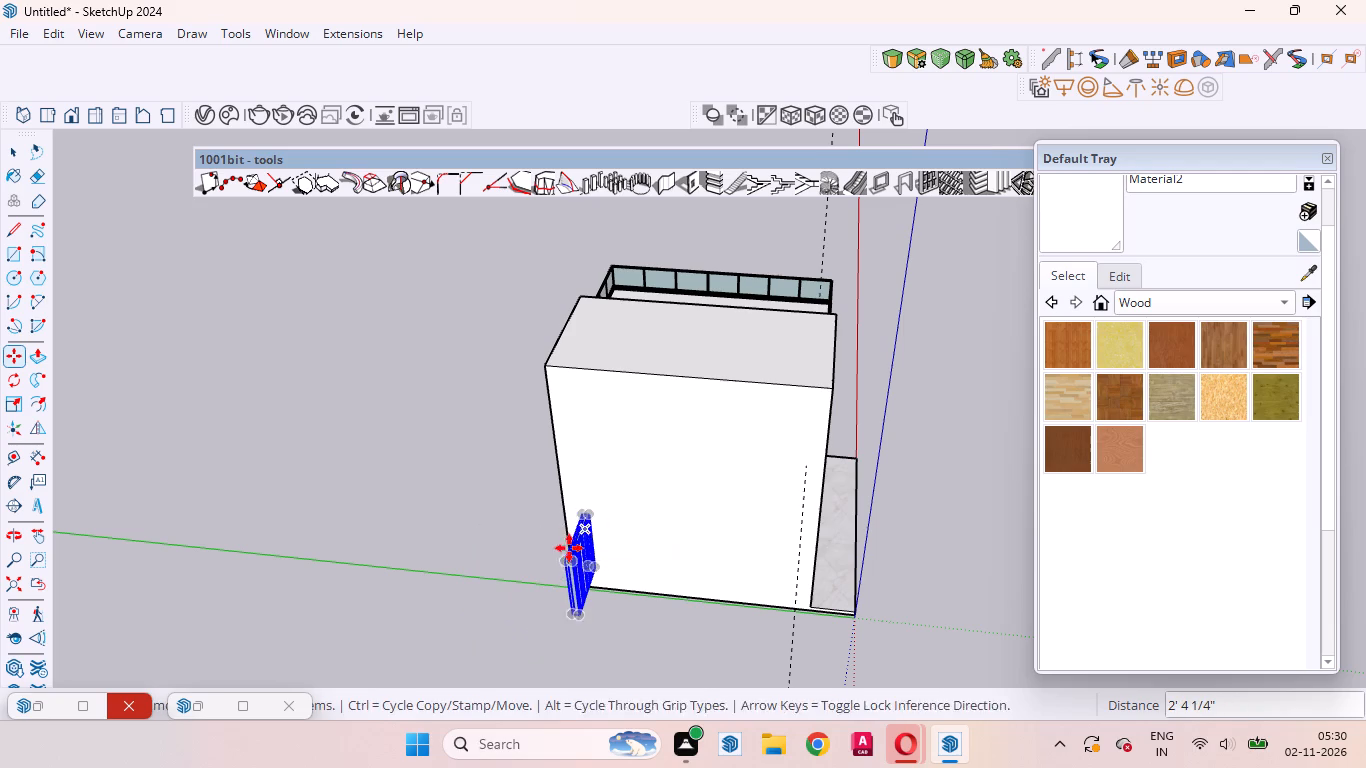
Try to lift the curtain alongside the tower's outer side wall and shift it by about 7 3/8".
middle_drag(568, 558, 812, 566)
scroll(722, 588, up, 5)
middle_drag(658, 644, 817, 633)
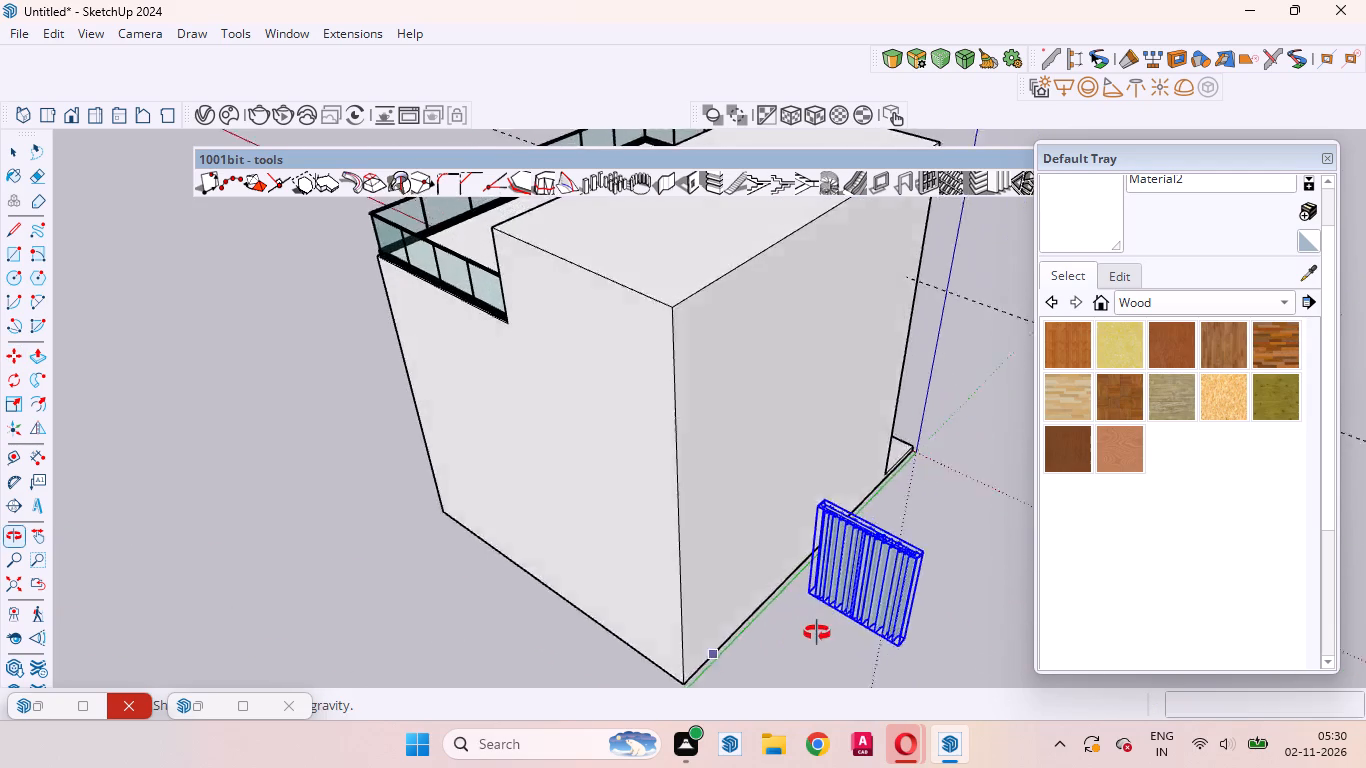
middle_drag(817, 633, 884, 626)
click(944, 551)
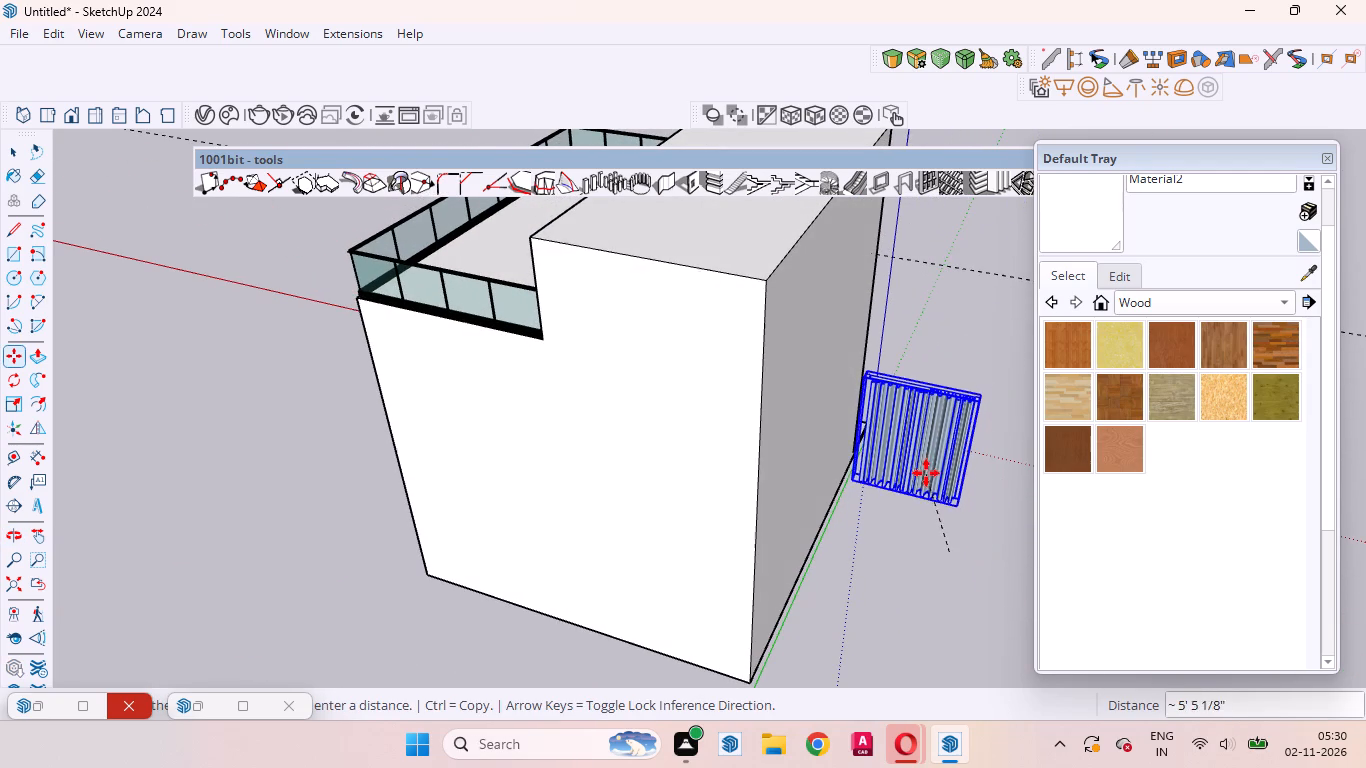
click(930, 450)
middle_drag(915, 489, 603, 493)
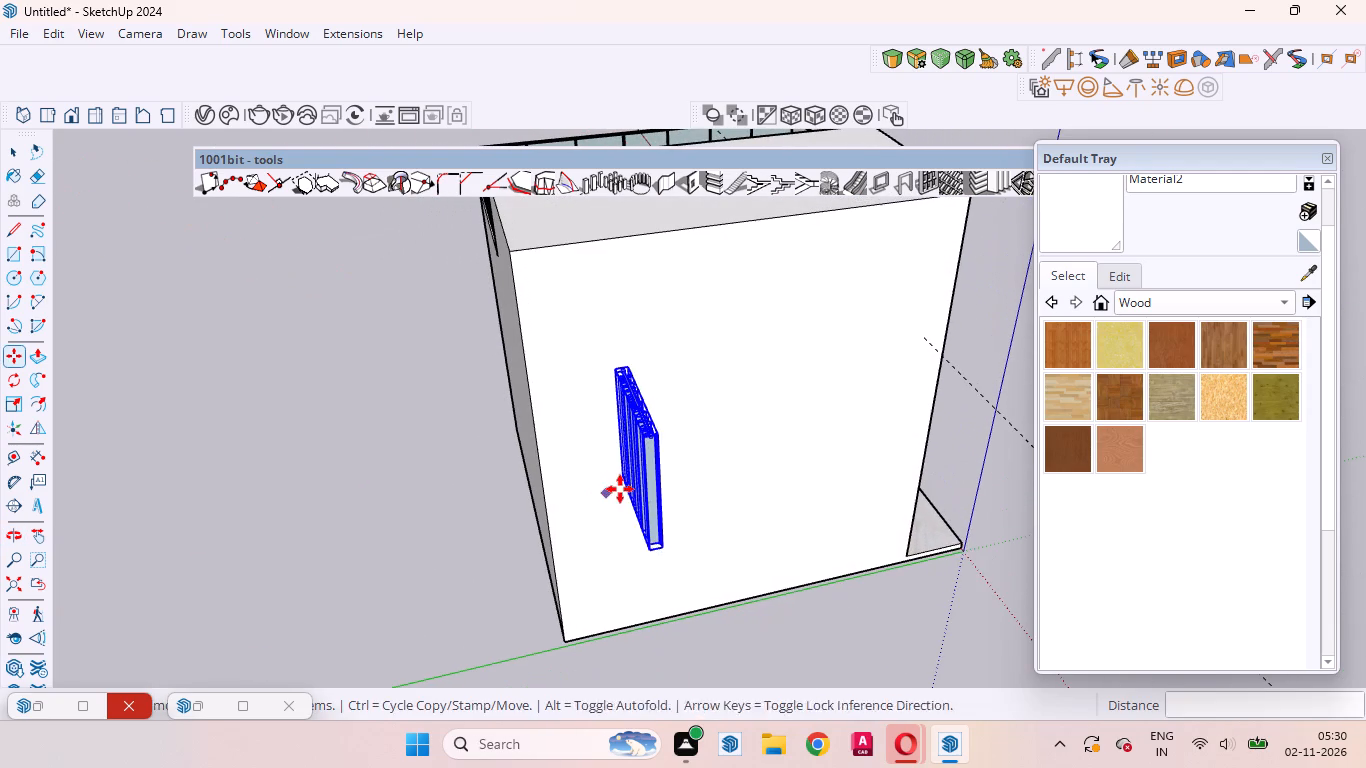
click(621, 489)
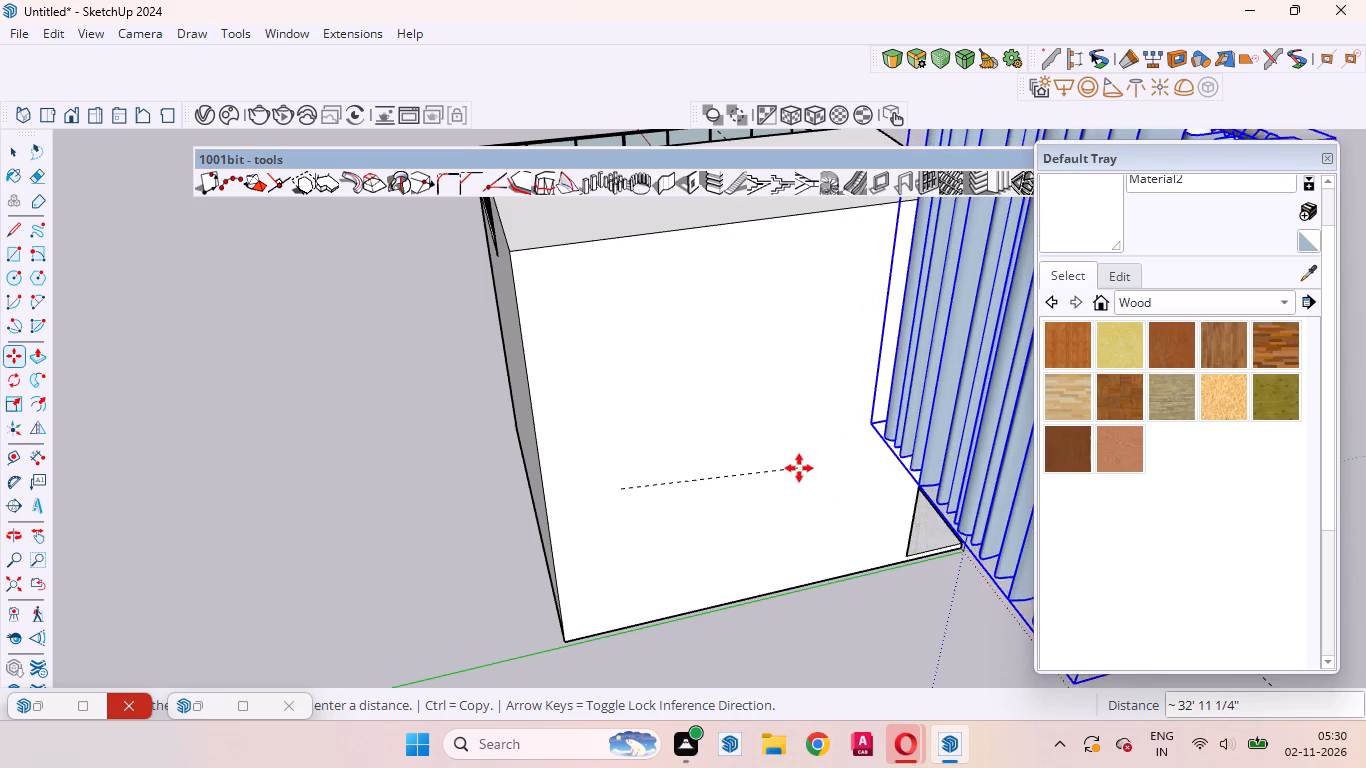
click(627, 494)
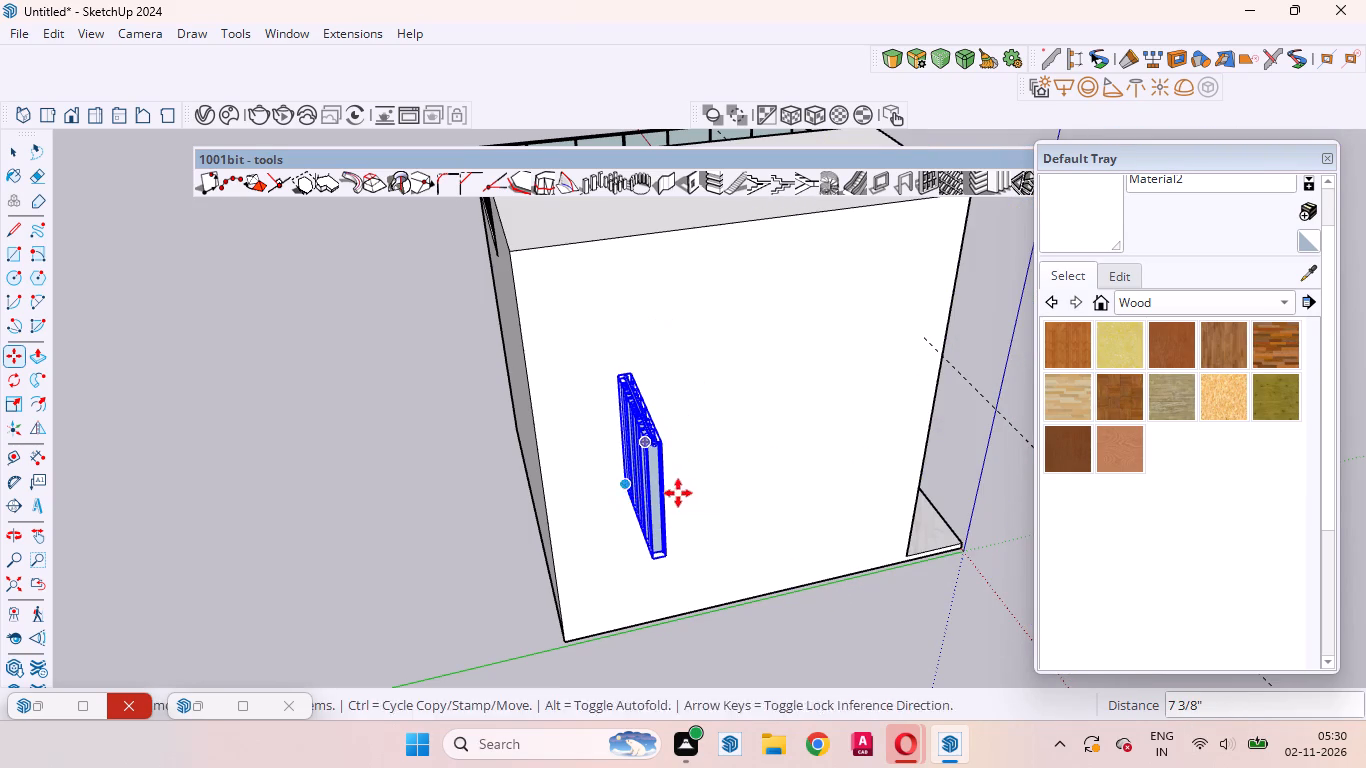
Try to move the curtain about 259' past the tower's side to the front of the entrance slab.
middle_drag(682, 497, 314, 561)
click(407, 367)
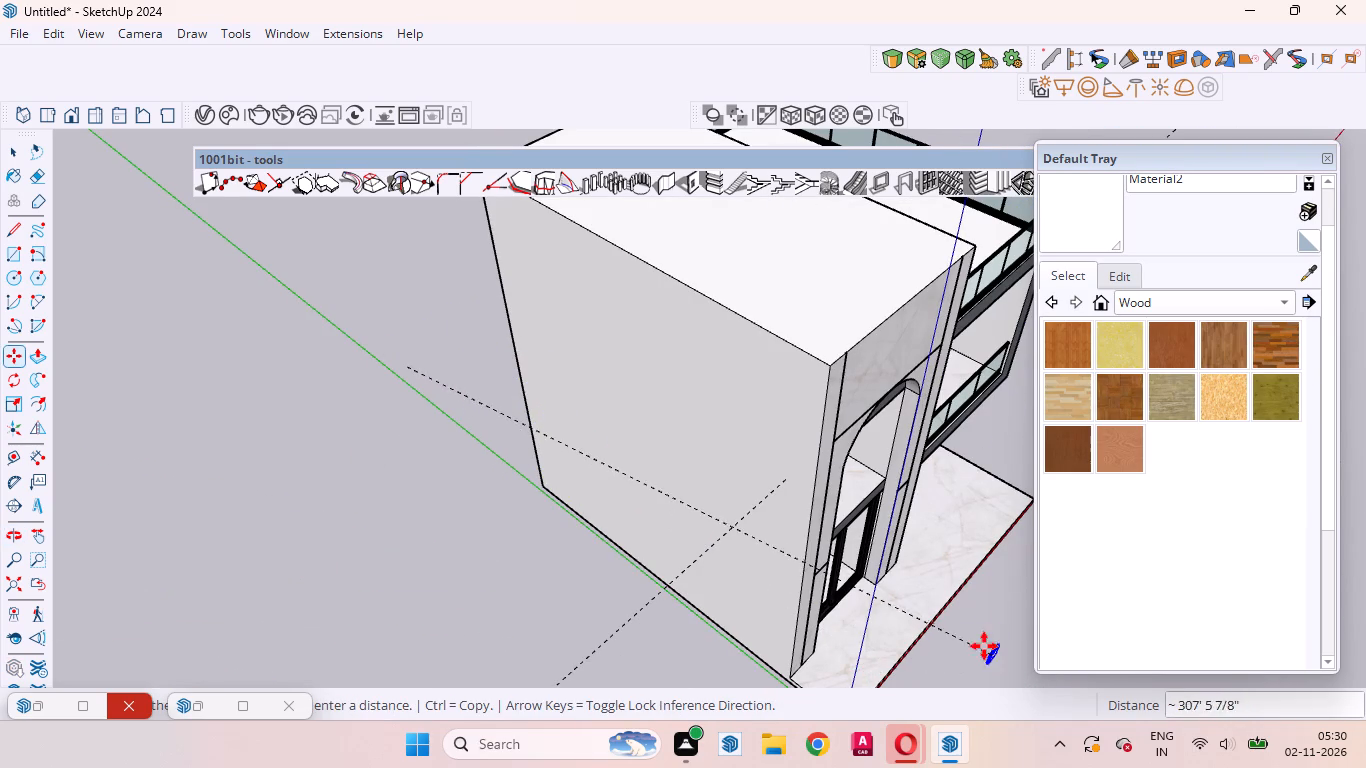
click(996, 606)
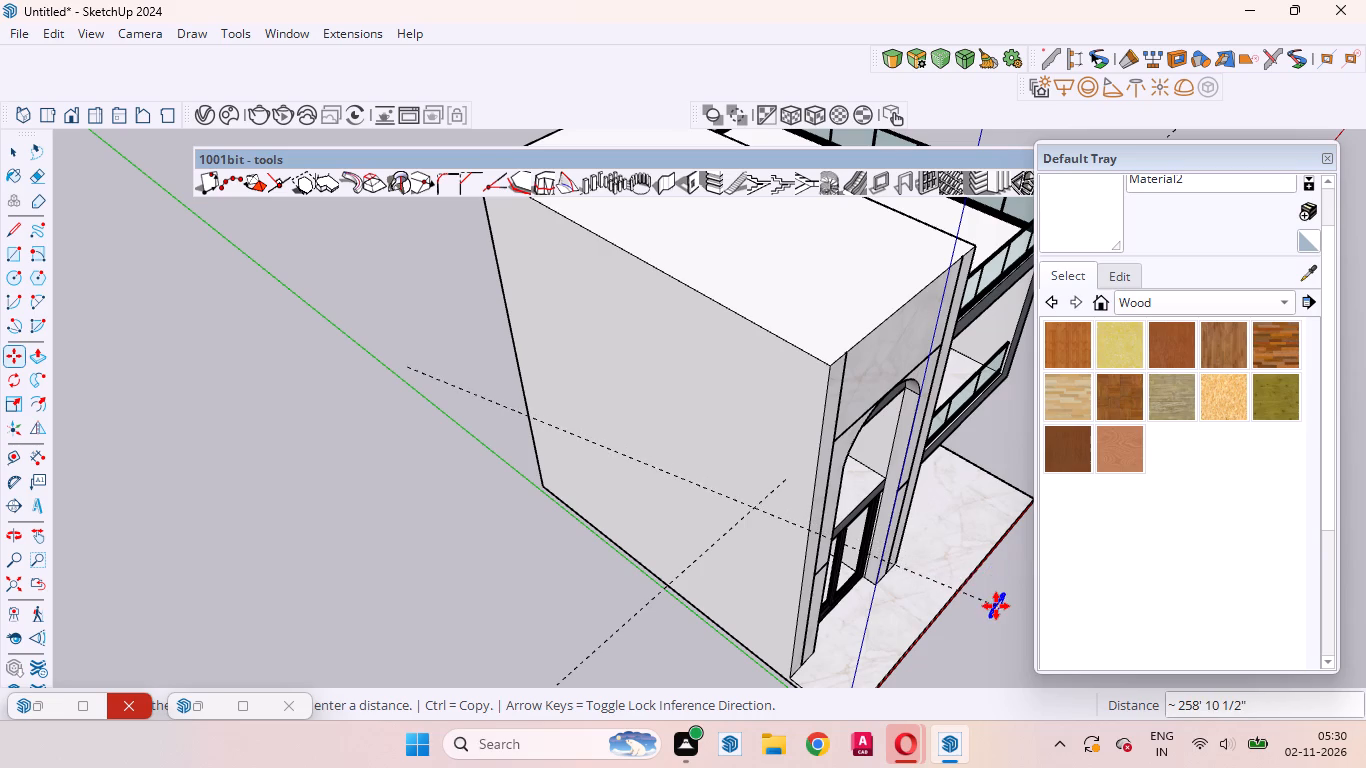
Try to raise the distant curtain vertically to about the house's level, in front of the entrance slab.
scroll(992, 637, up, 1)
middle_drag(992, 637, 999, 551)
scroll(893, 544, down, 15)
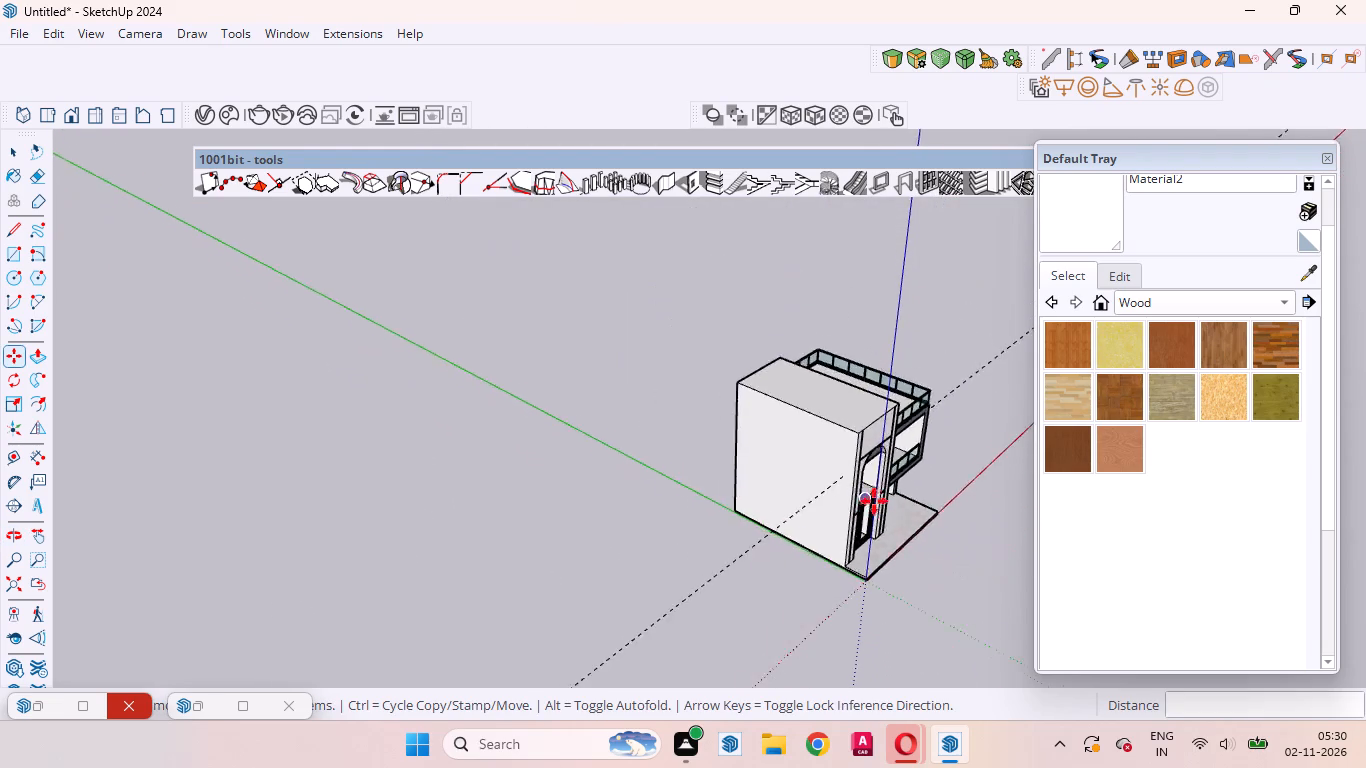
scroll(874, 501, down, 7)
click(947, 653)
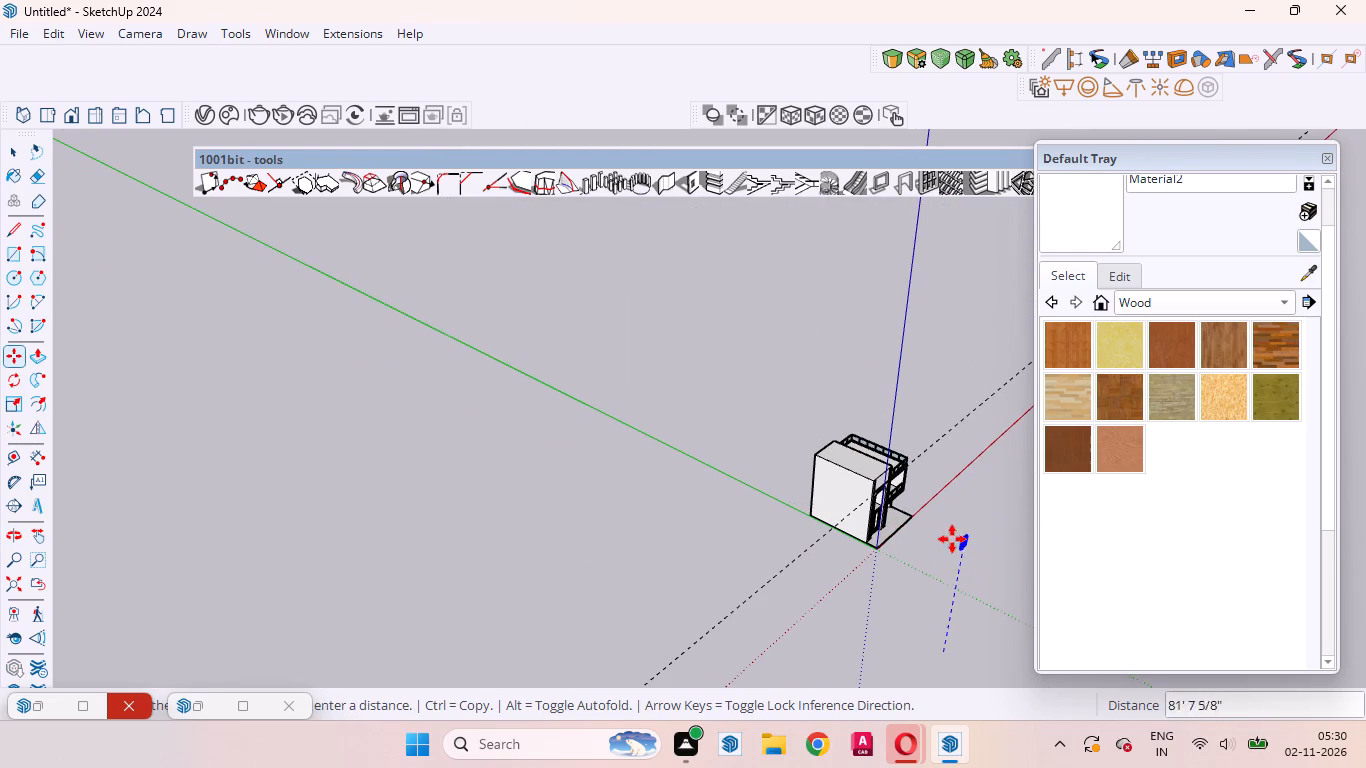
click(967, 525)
Move the distant curtain back toward the house front.
middle_drag(911, 572, 856, 577)
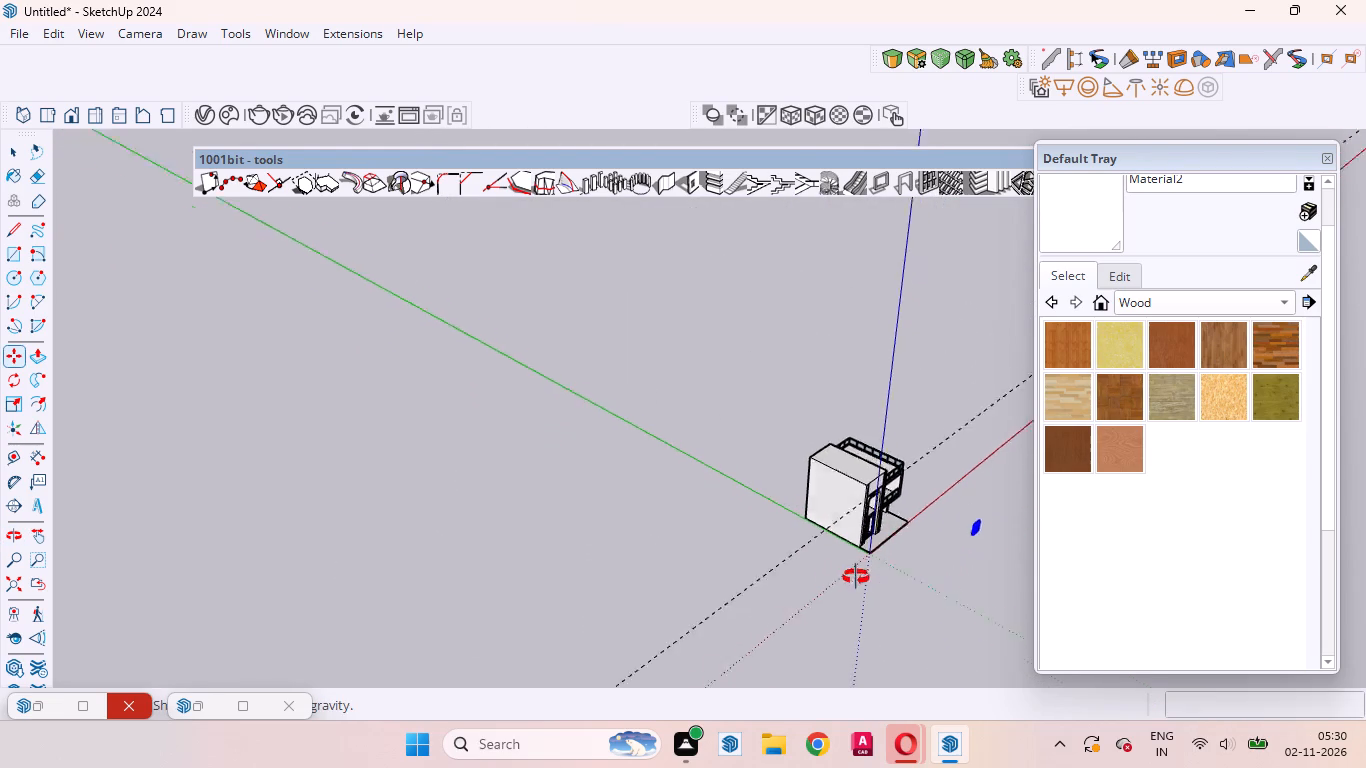
middle_drag(856, 577, 641, 575)
scroll(705, 539, down, 5)
click(920, 640)
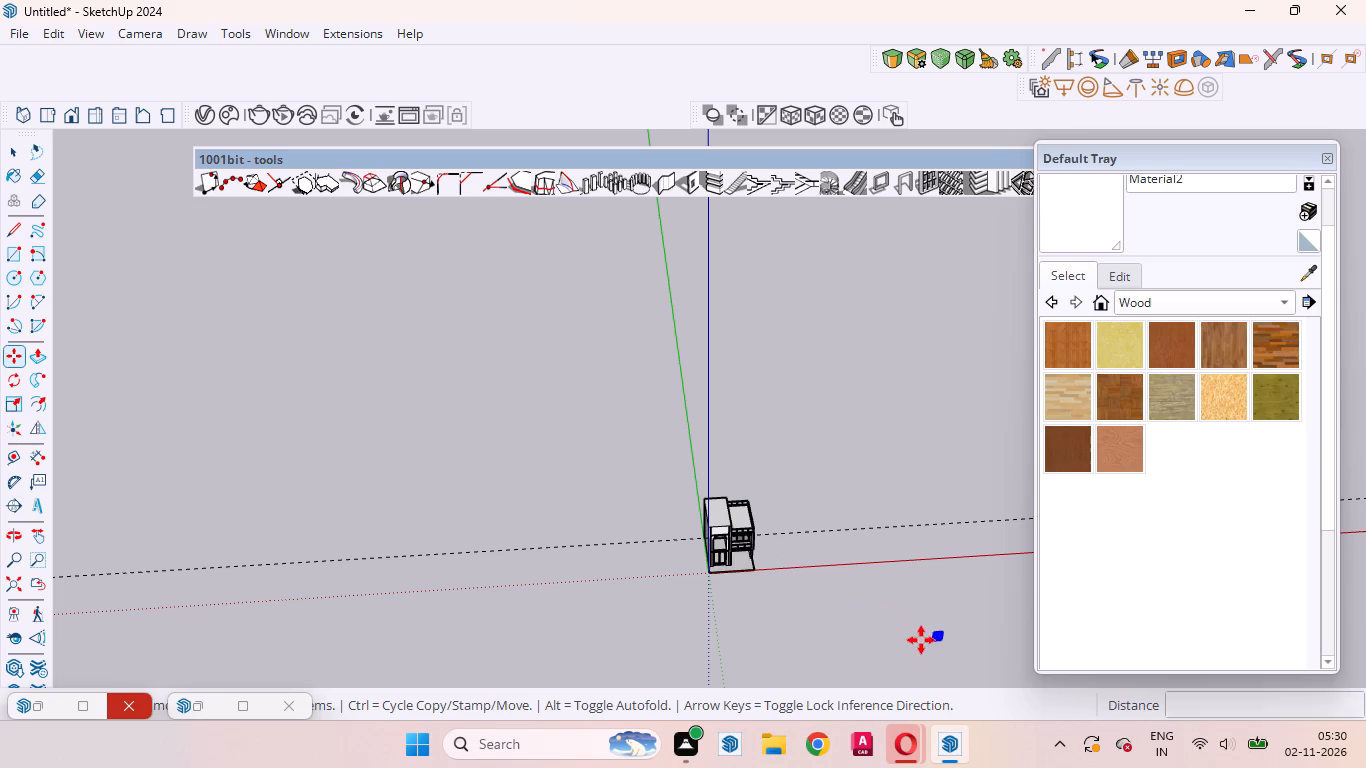
click(733, 544)
Move the curtain by its lower corner about 27' toward the house, next to the entrance slab's outer front corner.
scroll(806, 565, up, 10)
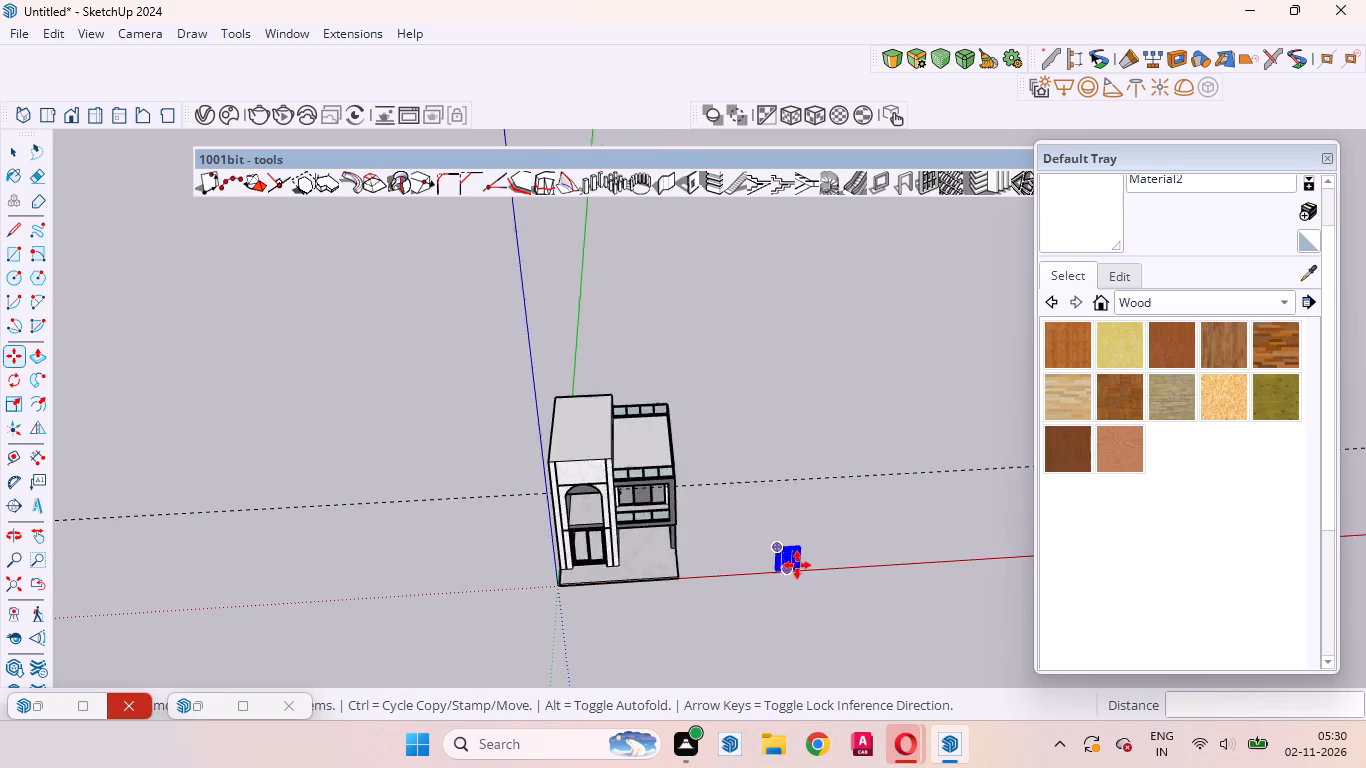
scroll(797, 565, up, 4)
click(805, 569)
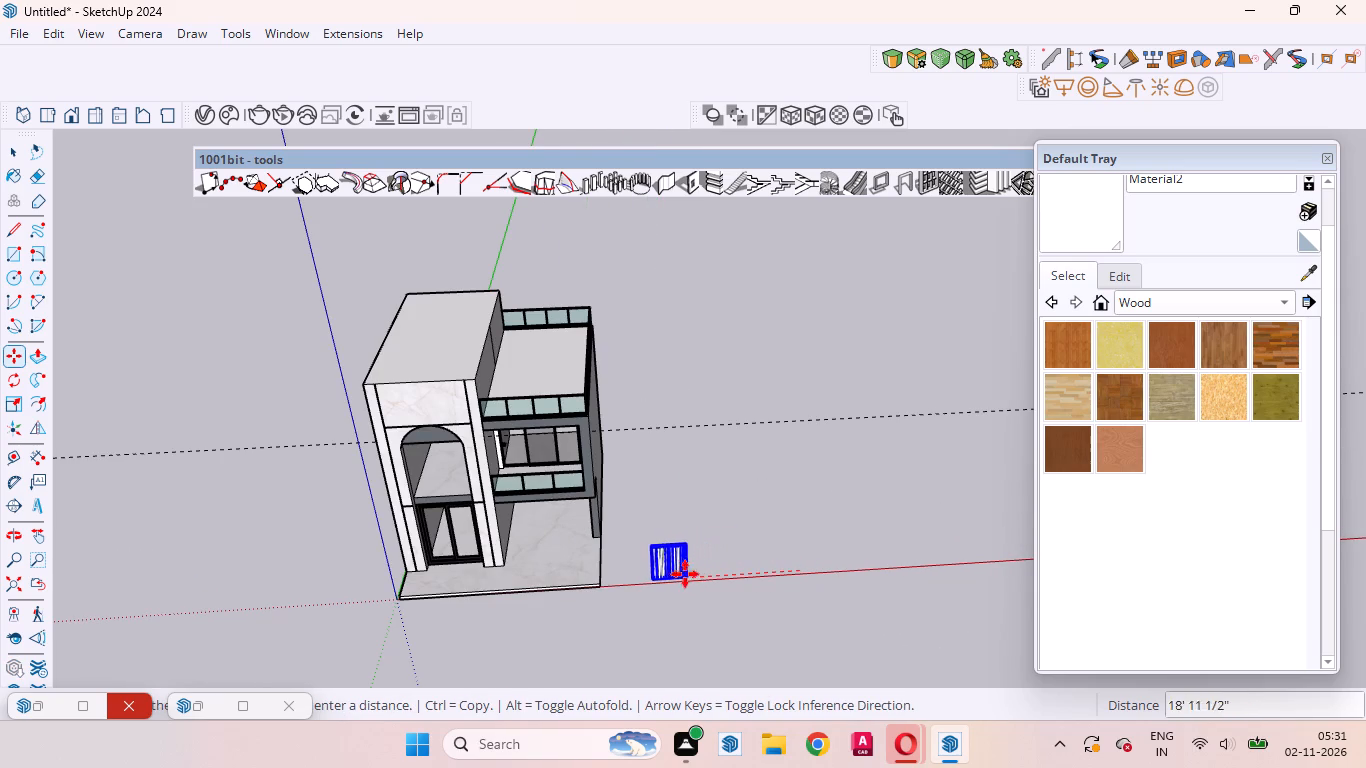
click(640, 575)
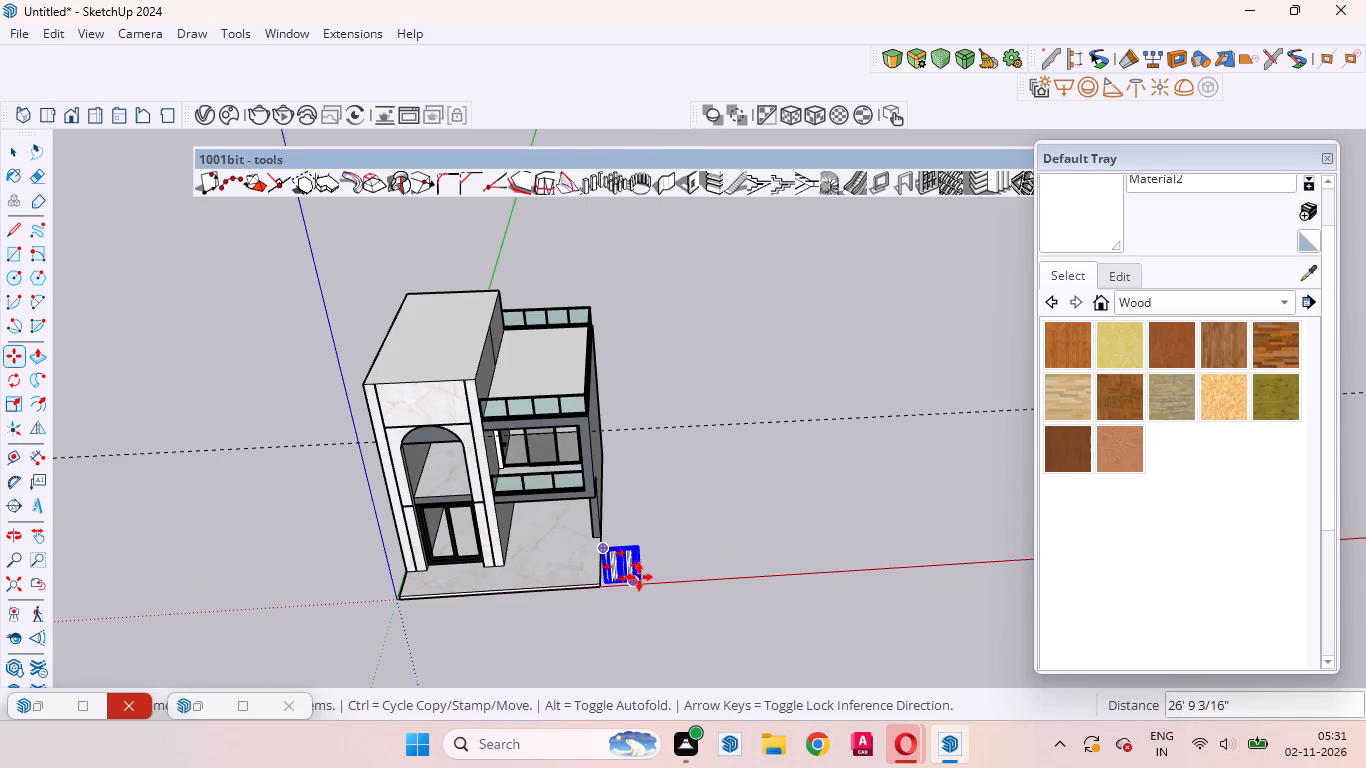
Raise the curtain about 4' 10" locked to the vertical axis beside the carport corner.
click(639, 582)
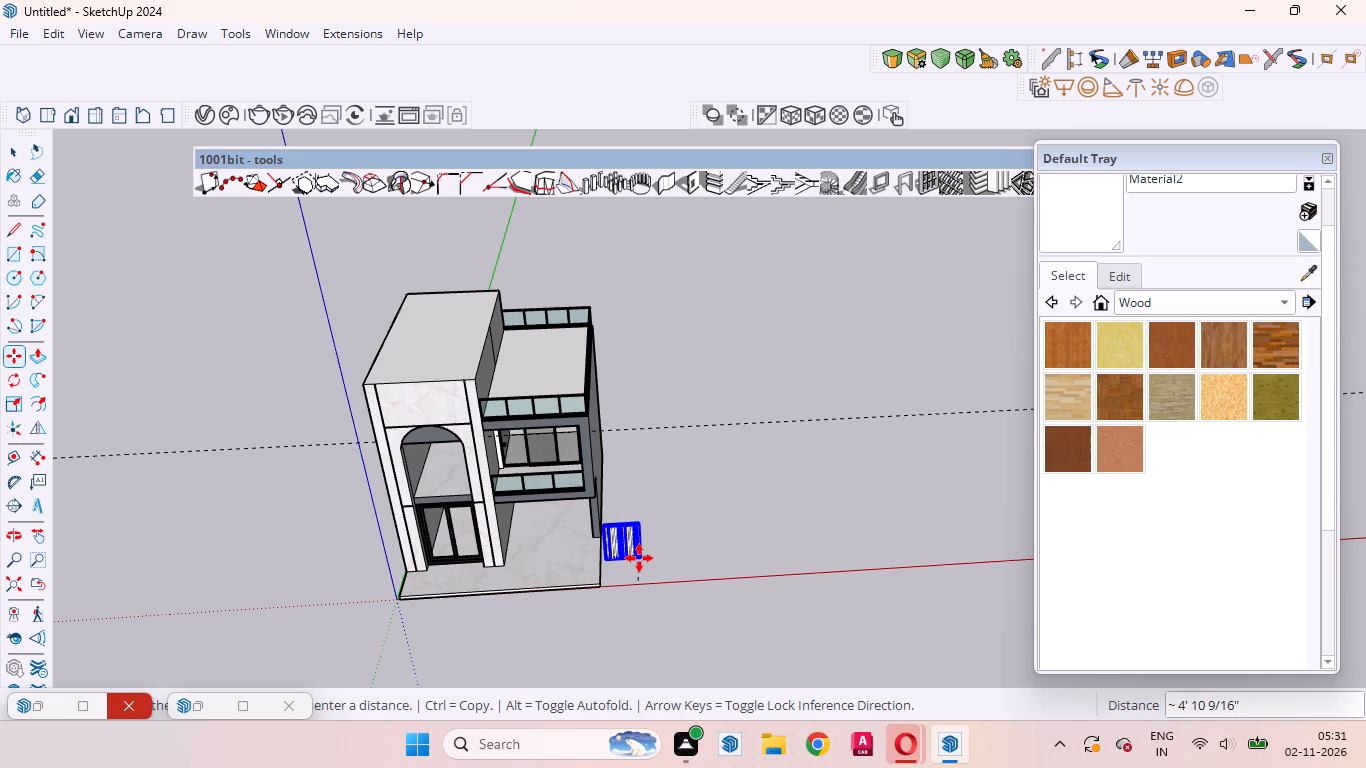
key(Up)
click(639, 558)
Raise the curtain farther beside the carport in two moves locked to the vertical axis, the second about 4' 8".
scroll(636, 565, up, 8)
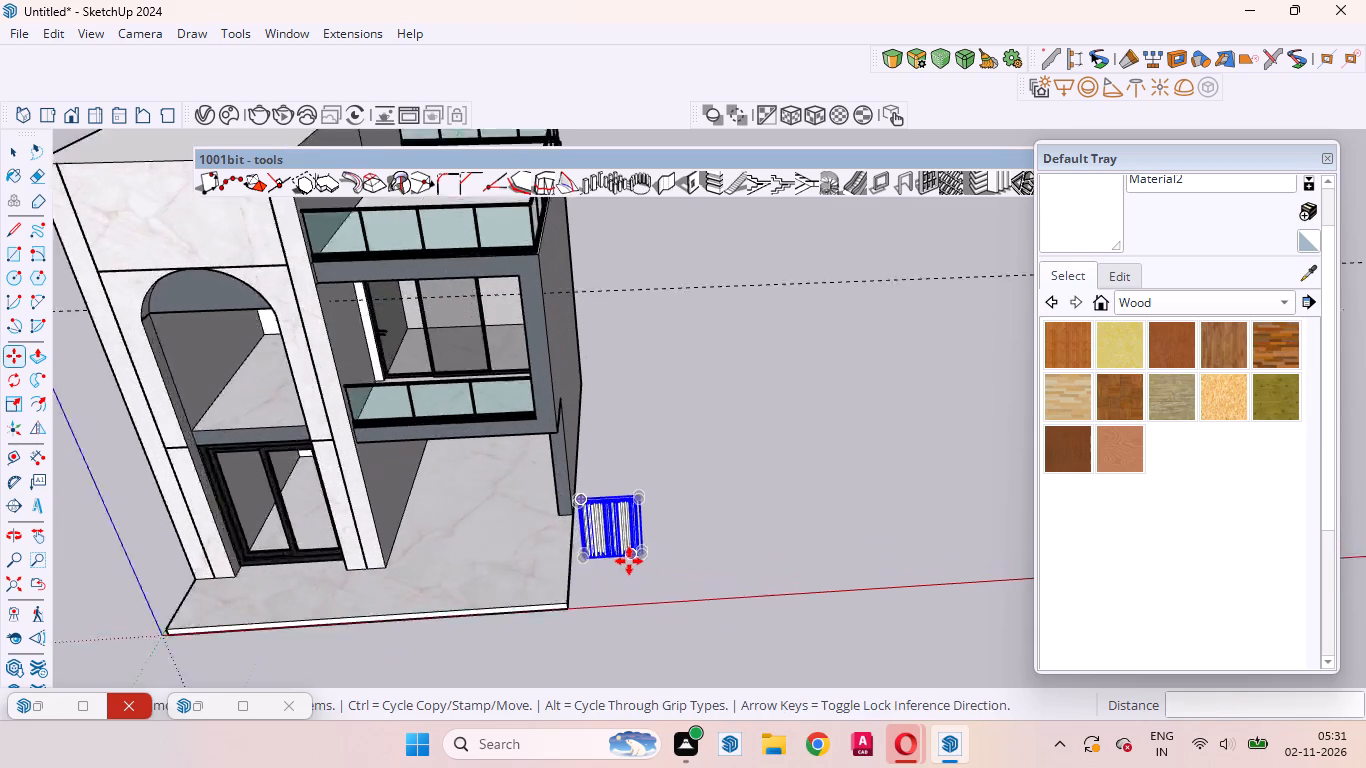
scroll(629, 561, up, 8)
middle_drag(583, 577, 452, 561)
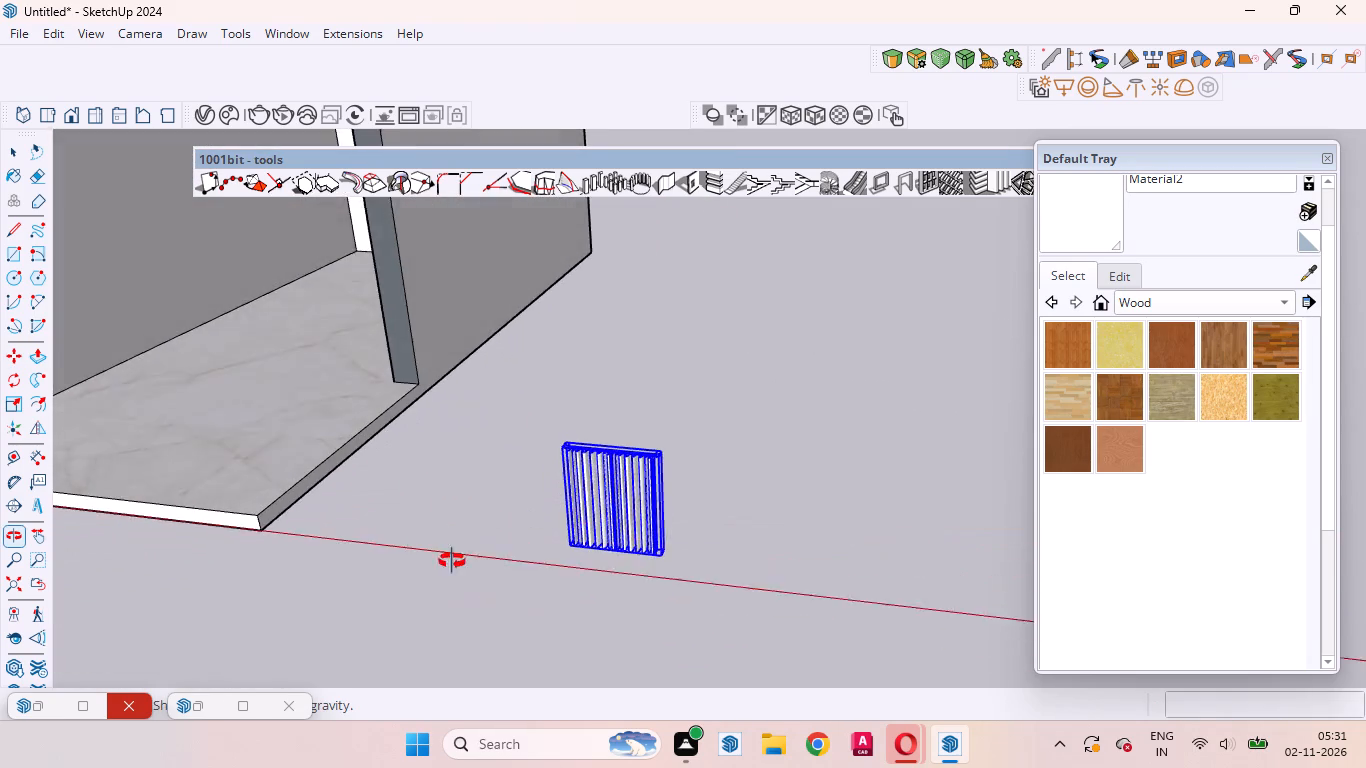
middle_drag(452, 561, 438, 574)
click(680, 548)
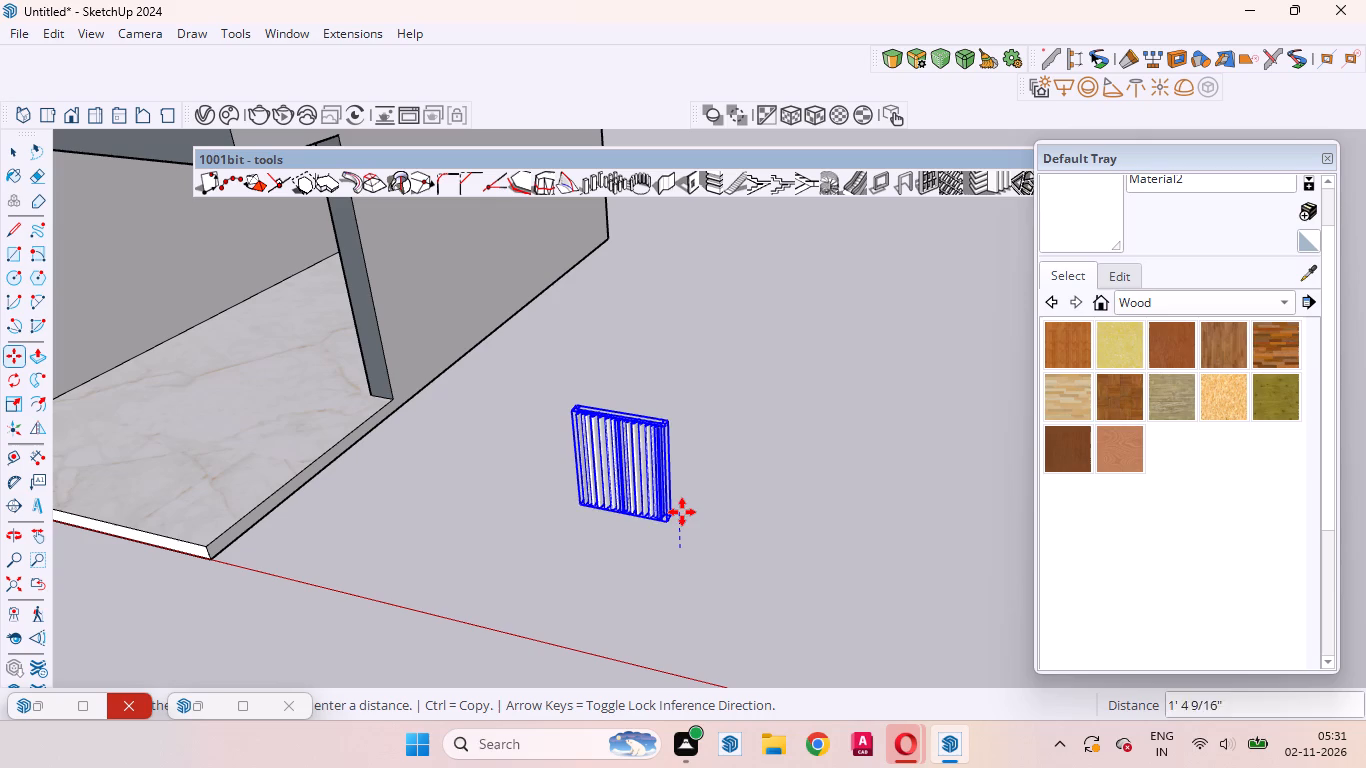
key(Up)
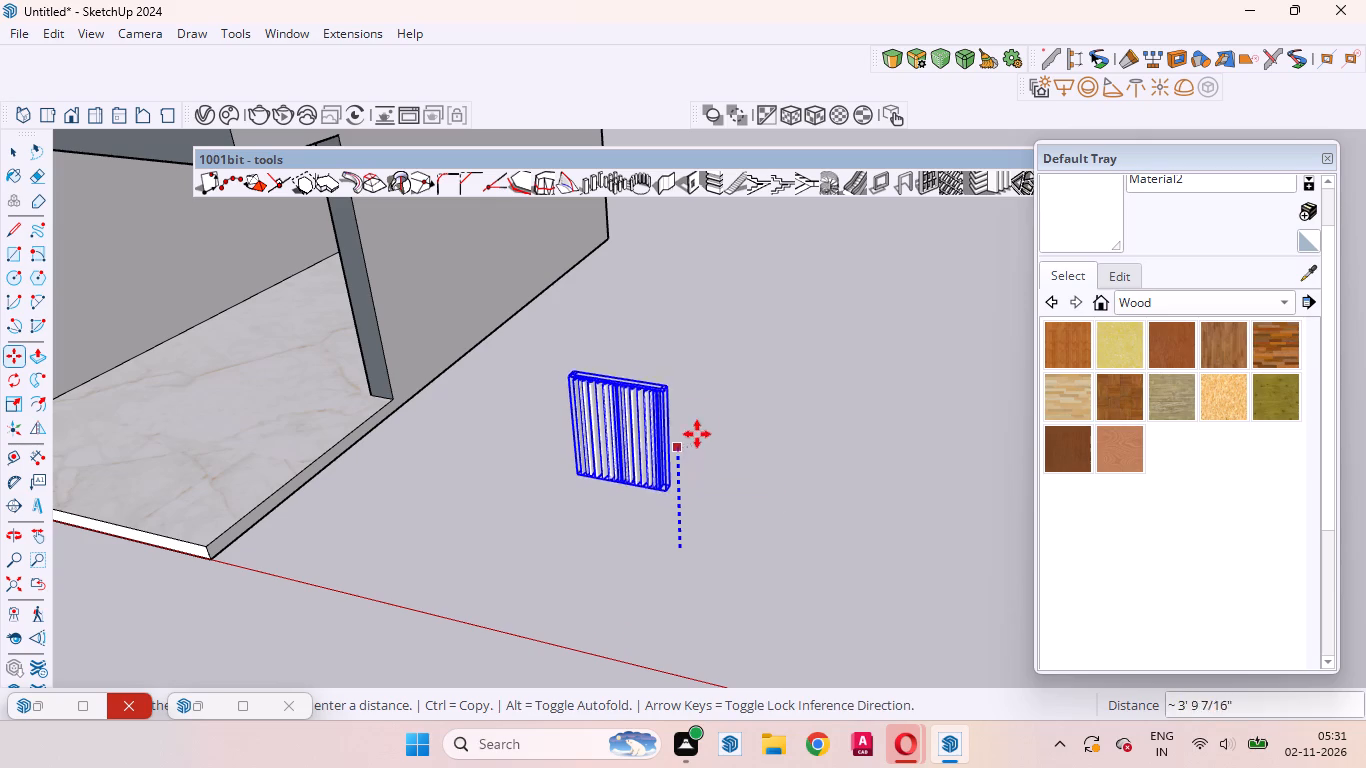
click(720, 281)
middle_drag(699, 457, 747, 362)
key(Up)
click(729, 371)
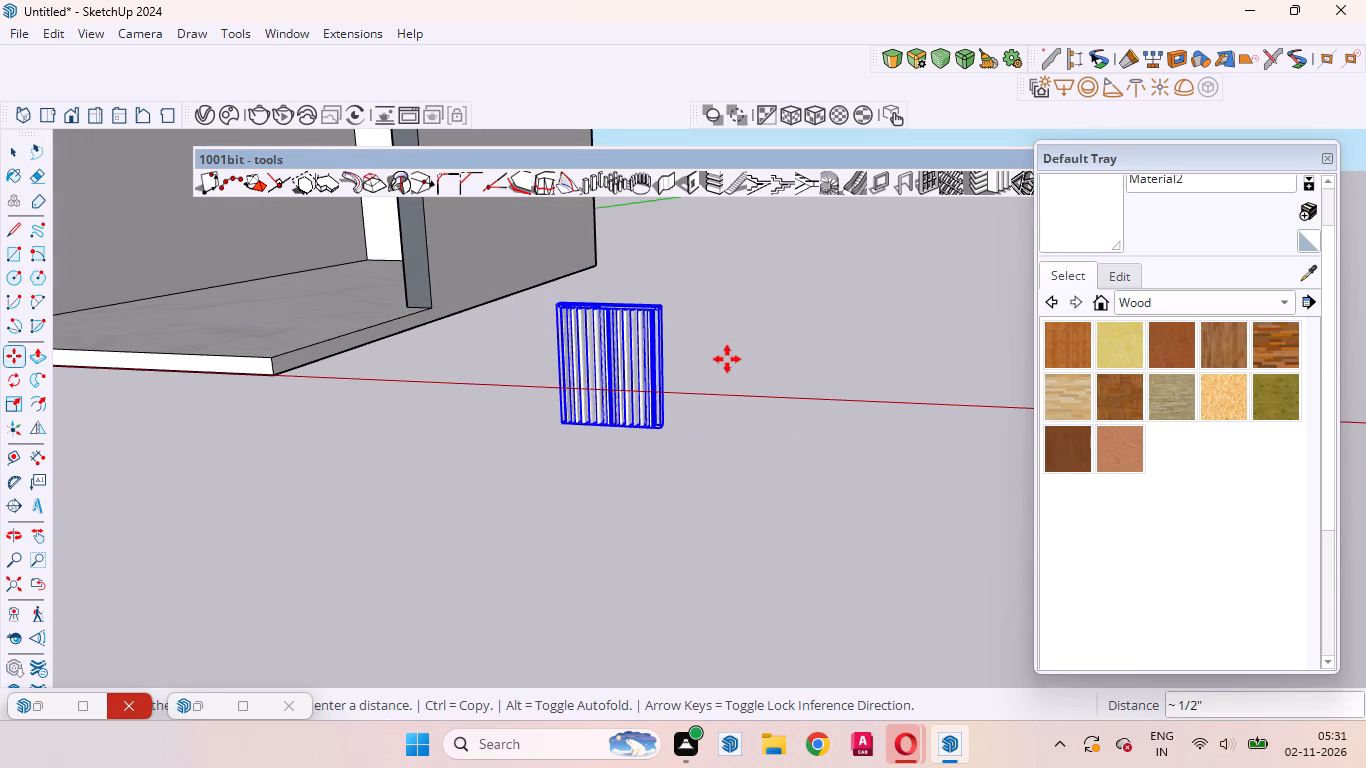
click(752, 202)
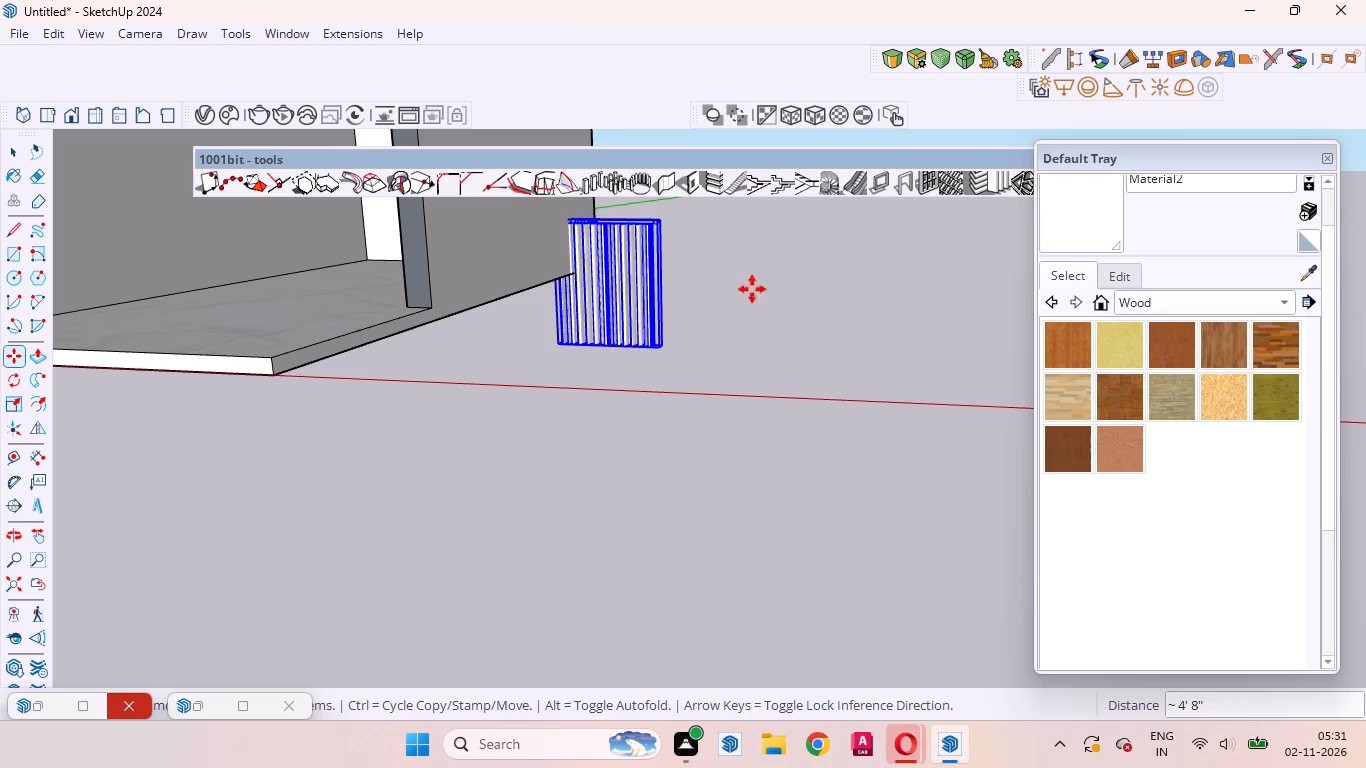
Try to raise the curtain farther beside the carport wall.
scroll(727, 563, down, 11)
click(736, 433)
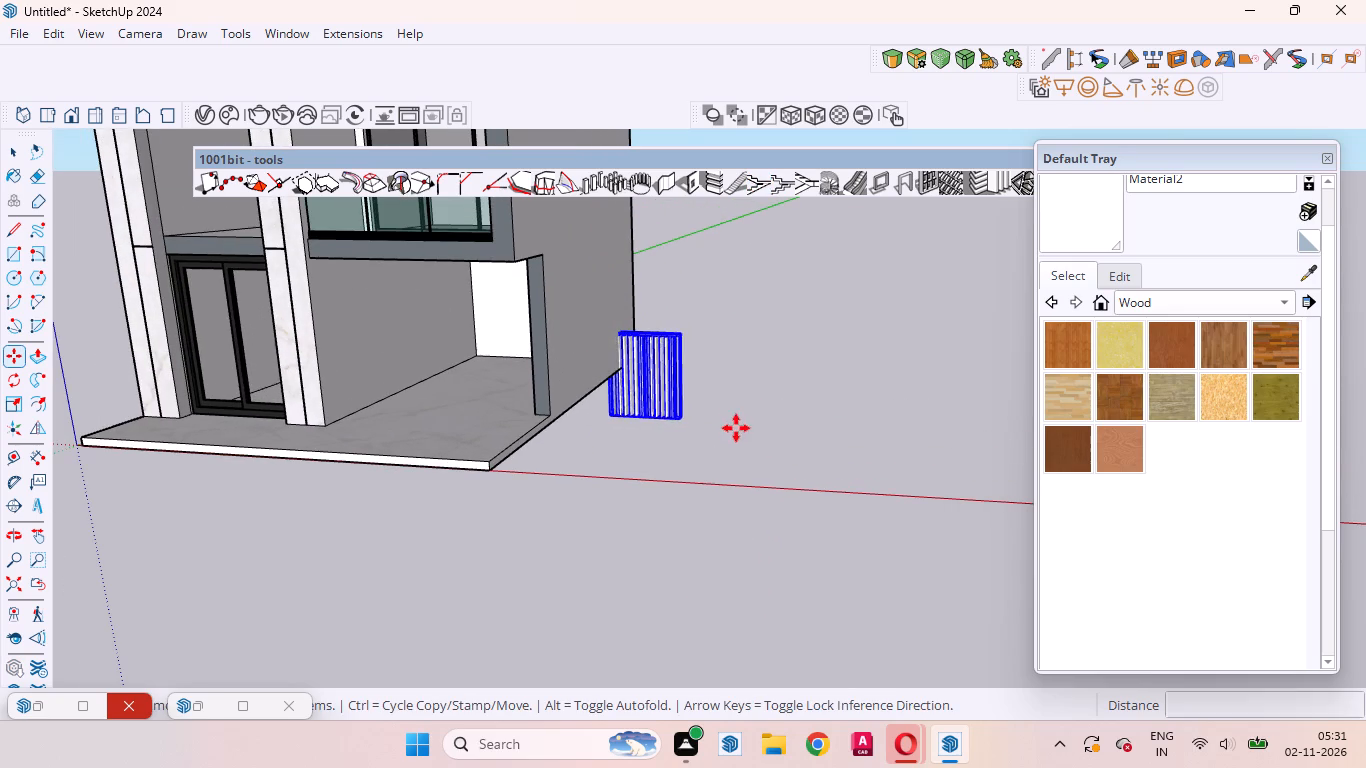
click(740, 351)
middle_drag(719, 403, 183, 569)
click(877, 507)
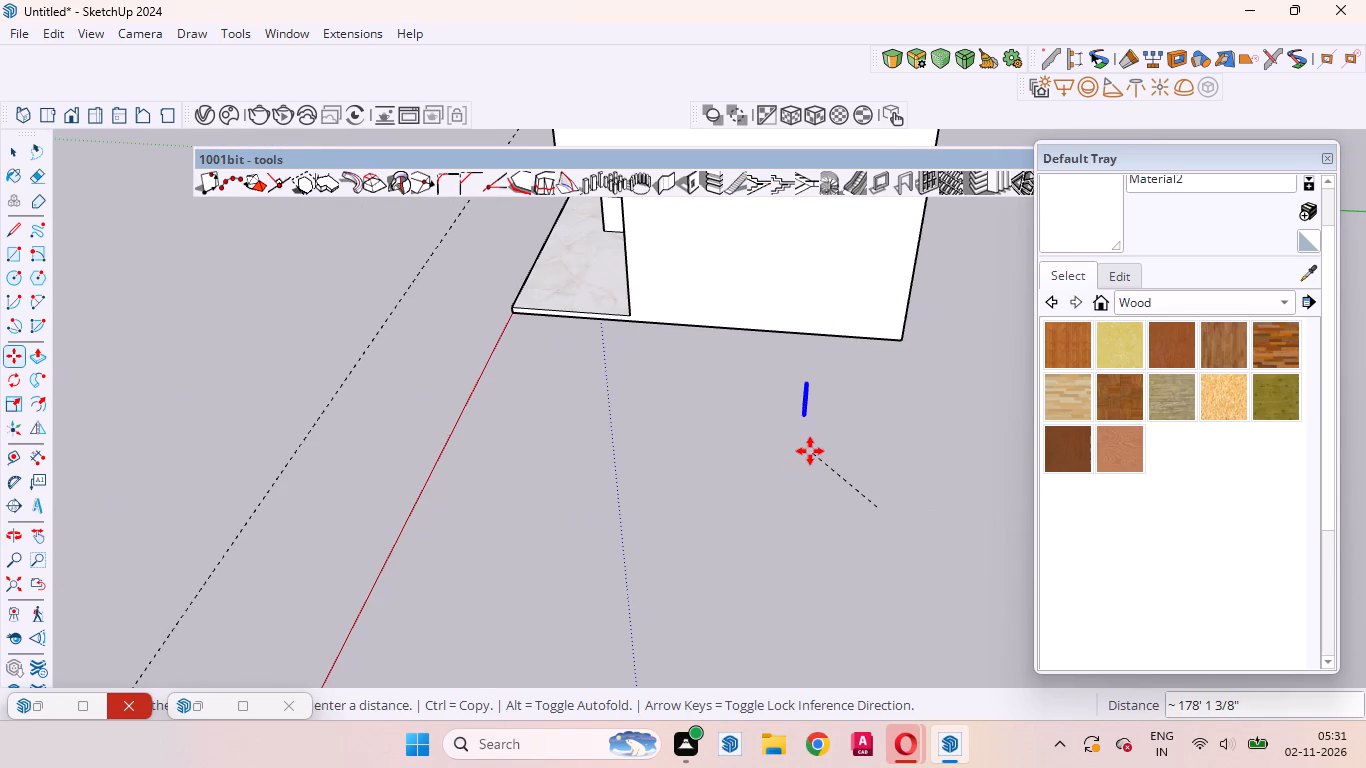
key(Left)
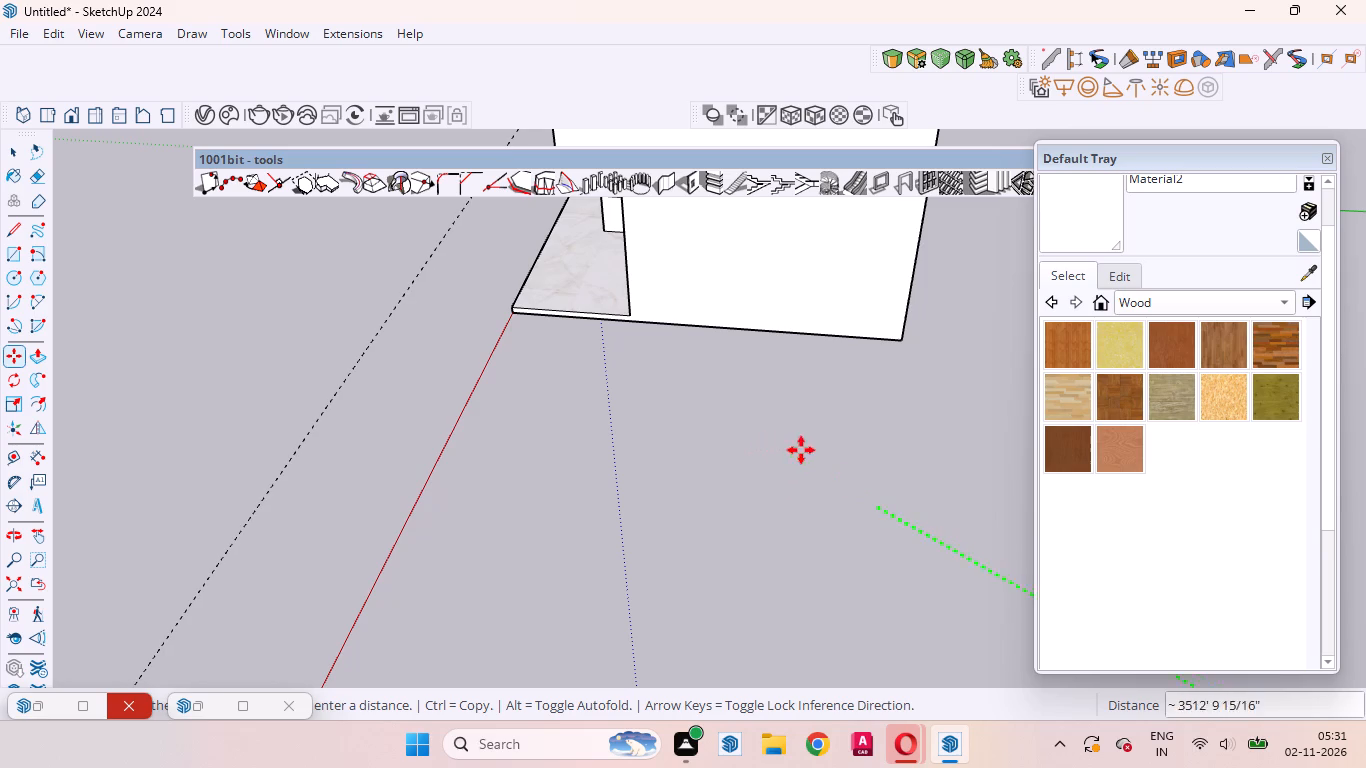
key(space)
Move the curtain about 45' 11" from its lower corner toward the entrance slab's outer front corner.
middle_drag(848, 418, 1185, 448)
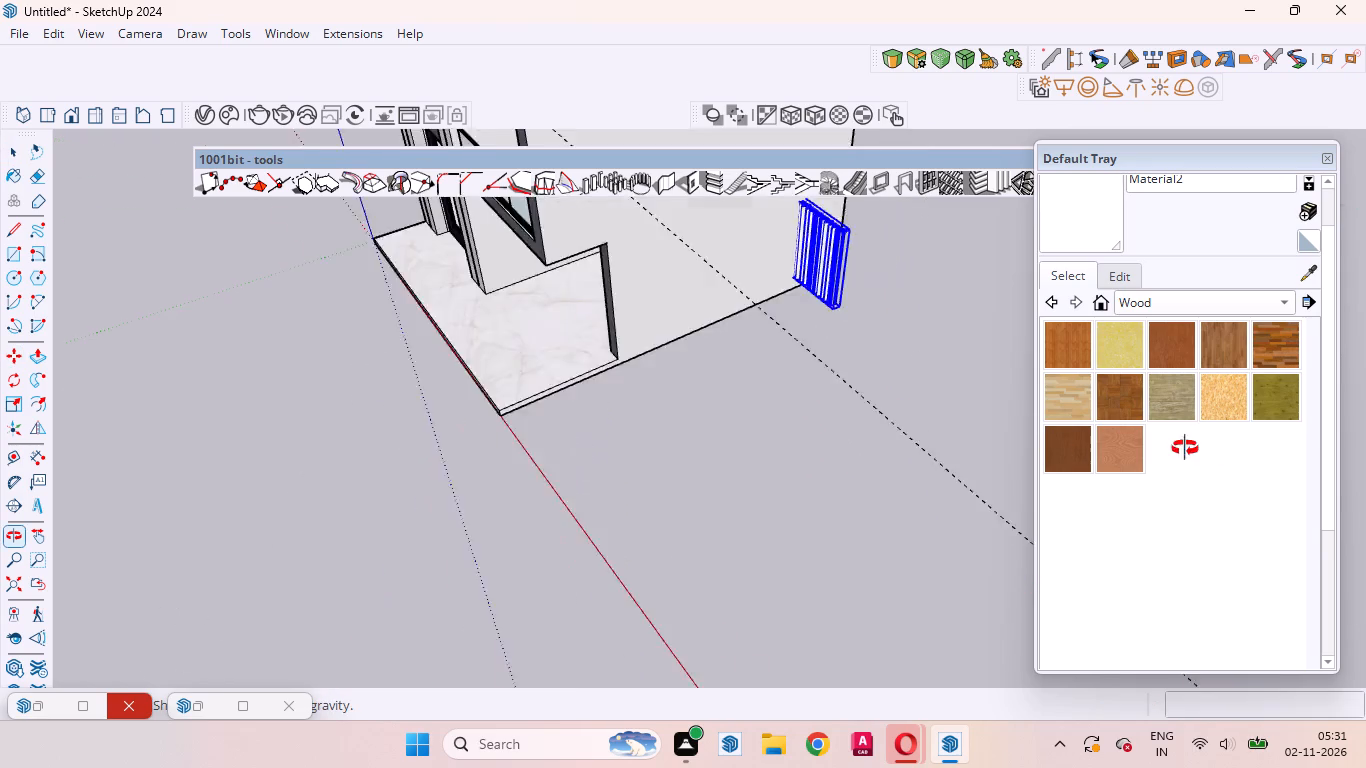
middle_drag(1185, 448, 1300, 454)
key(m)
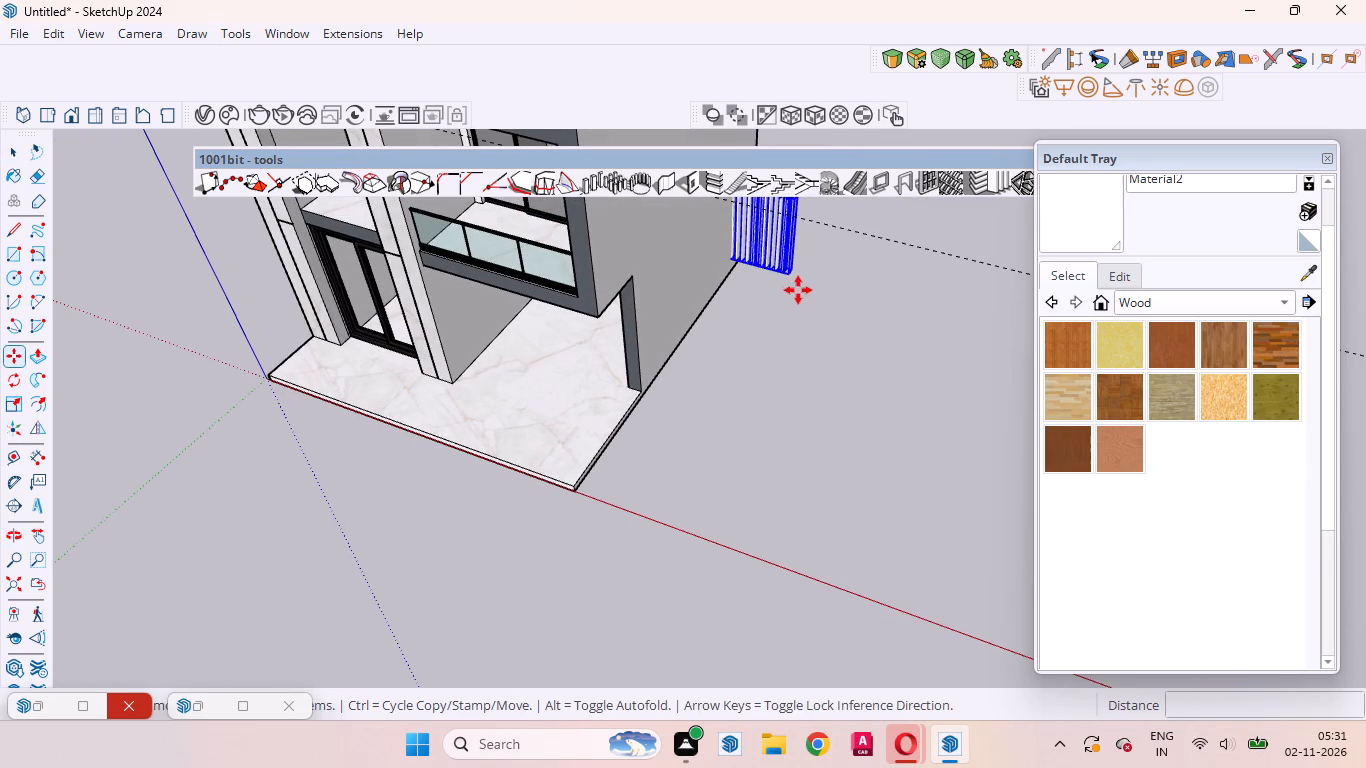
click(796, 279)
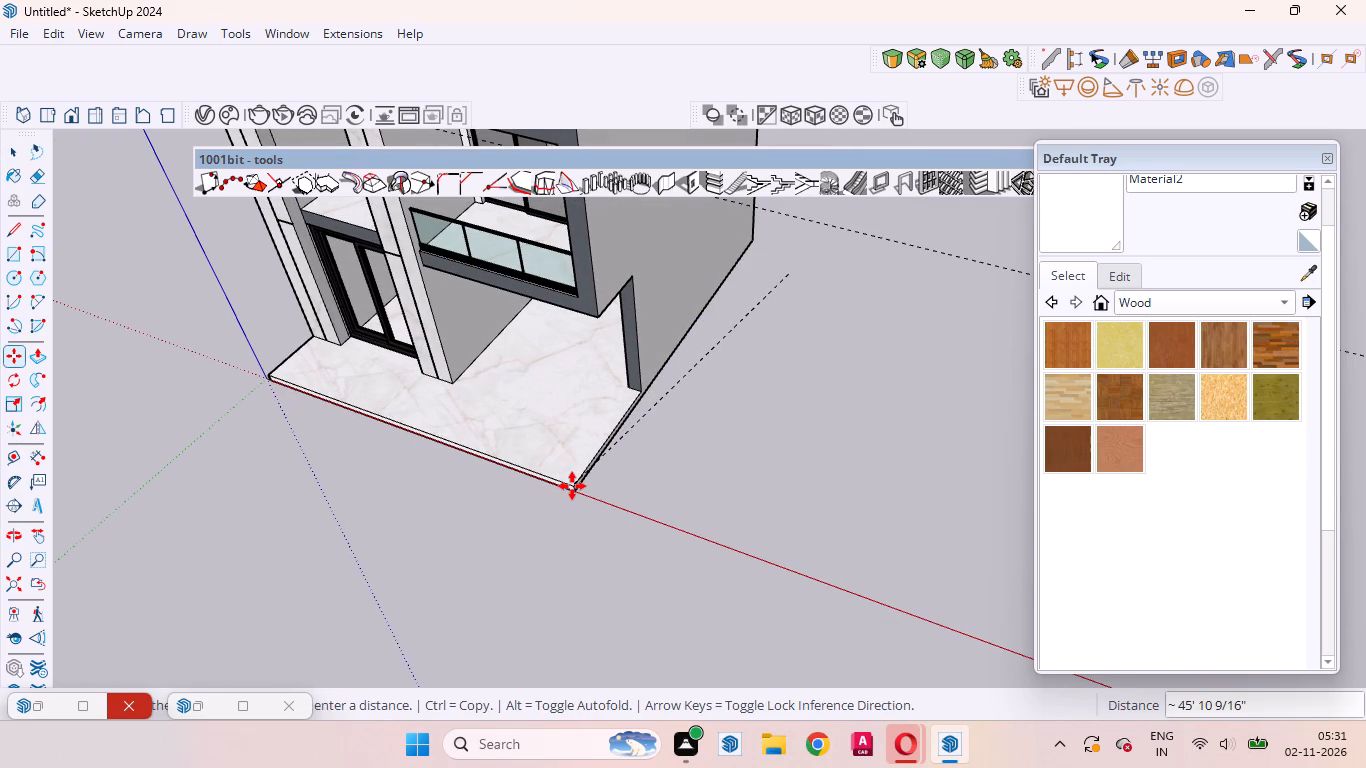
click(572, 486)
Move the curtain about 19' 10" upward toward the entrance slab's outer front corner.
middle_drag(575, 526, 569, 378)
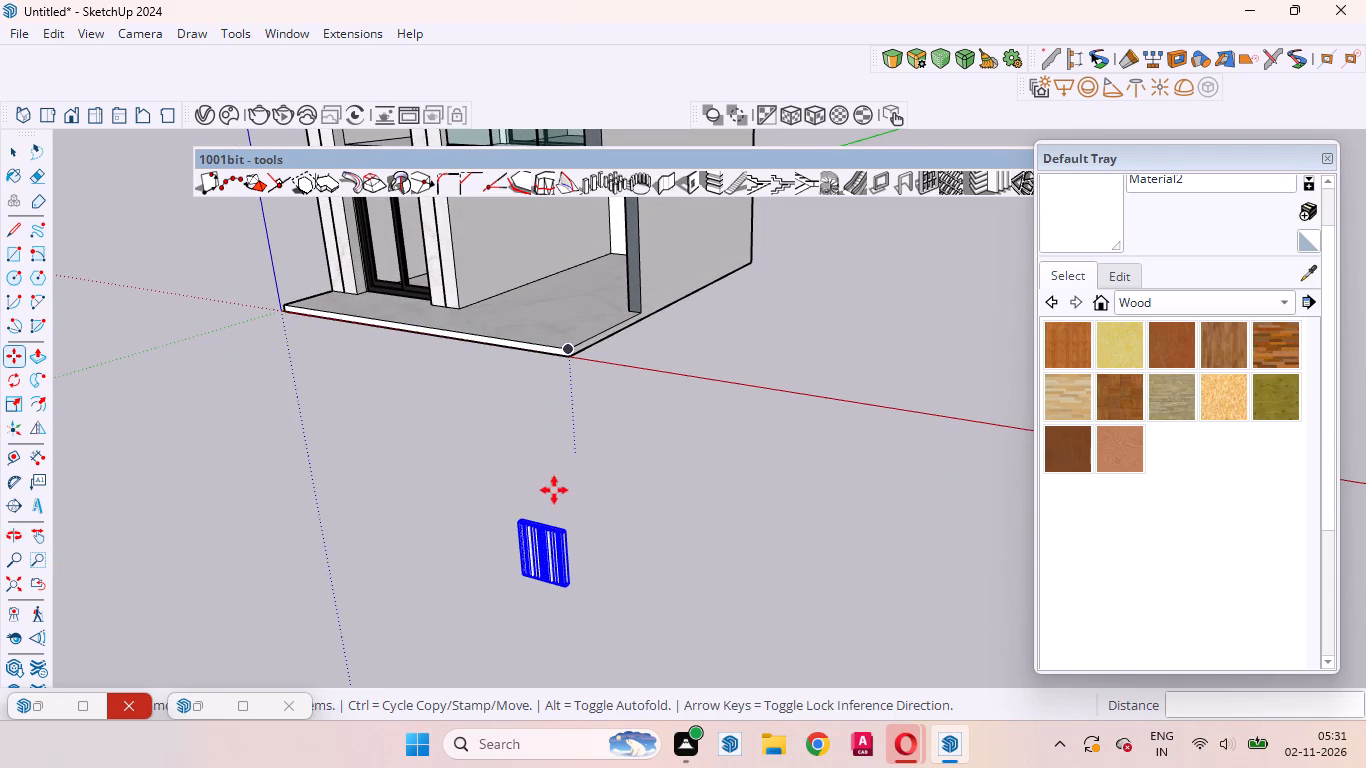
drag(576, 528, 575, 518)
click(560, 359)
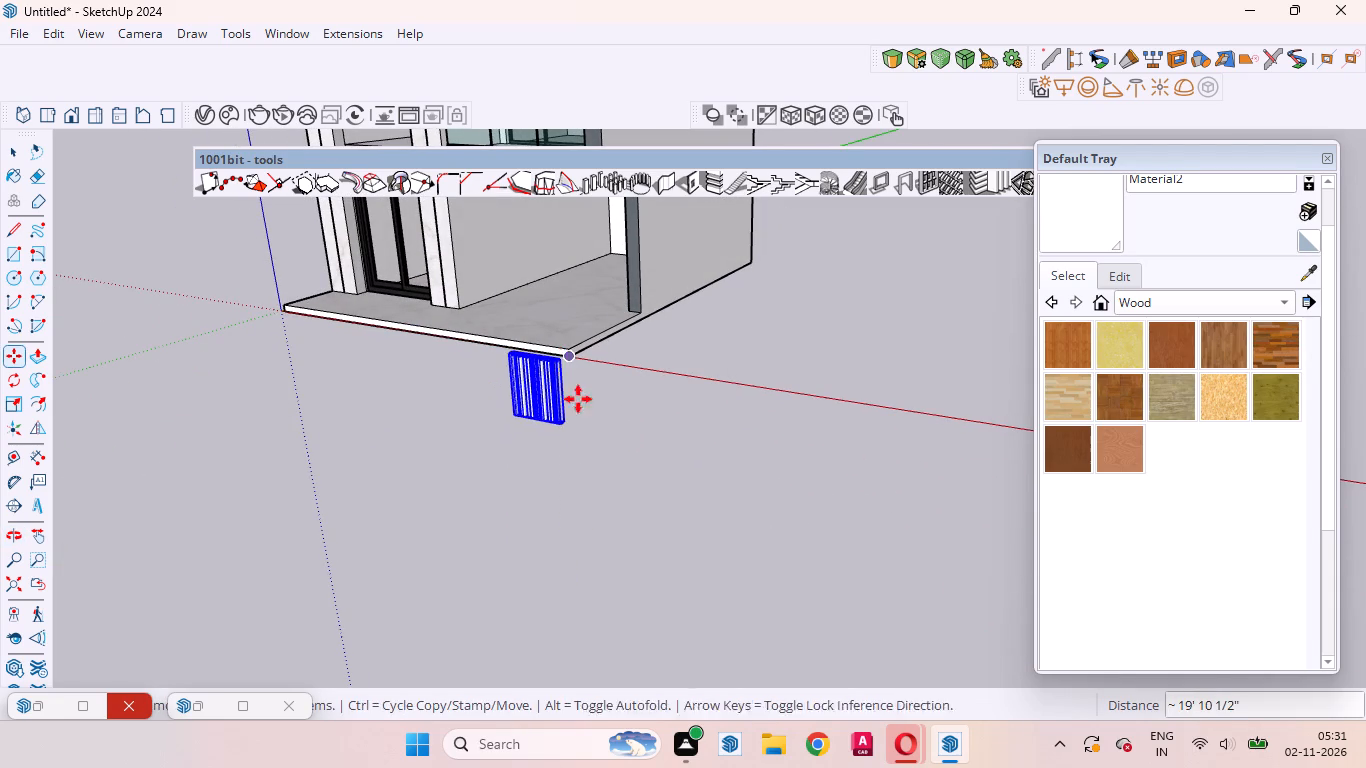
Delete the selected curtain lying off the house beyond the slab.
middle_drag(487, 425, 92, 401)
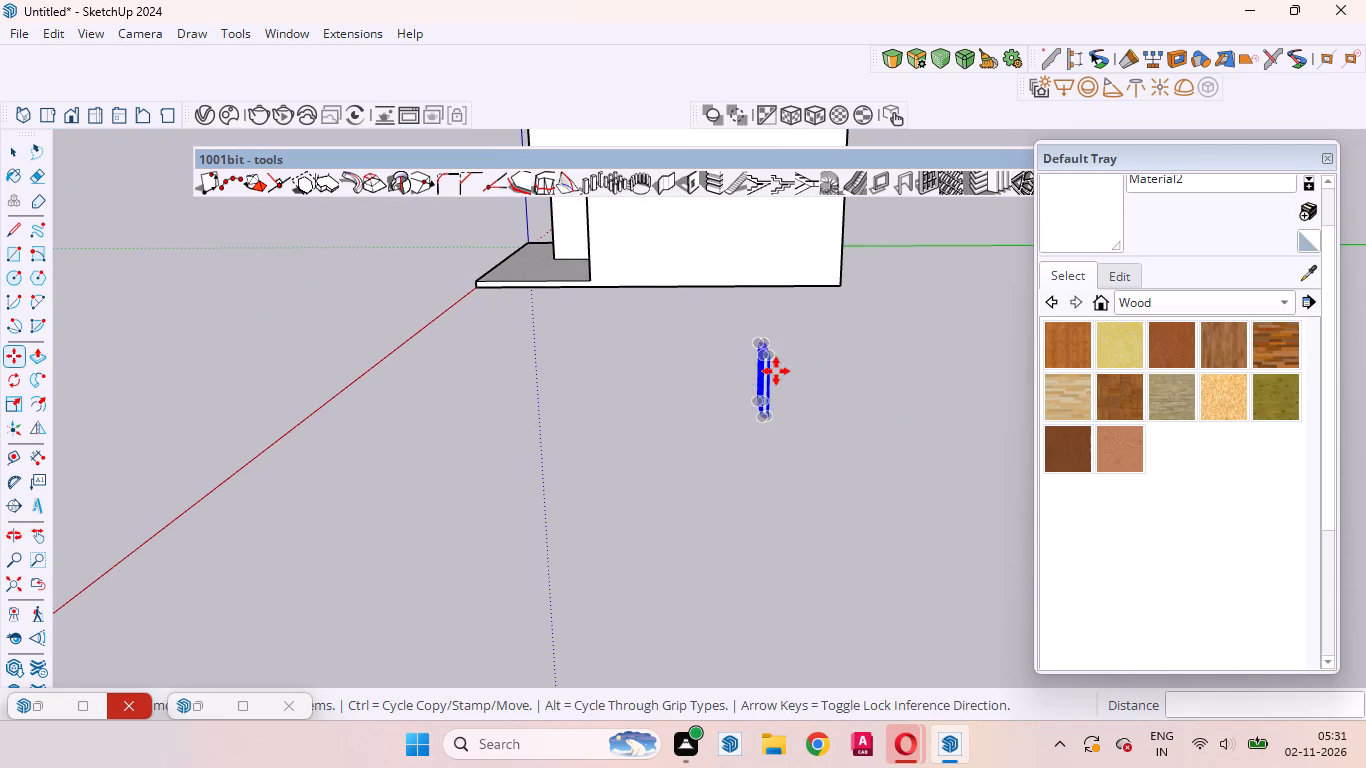
click(776, 371)
key(space)
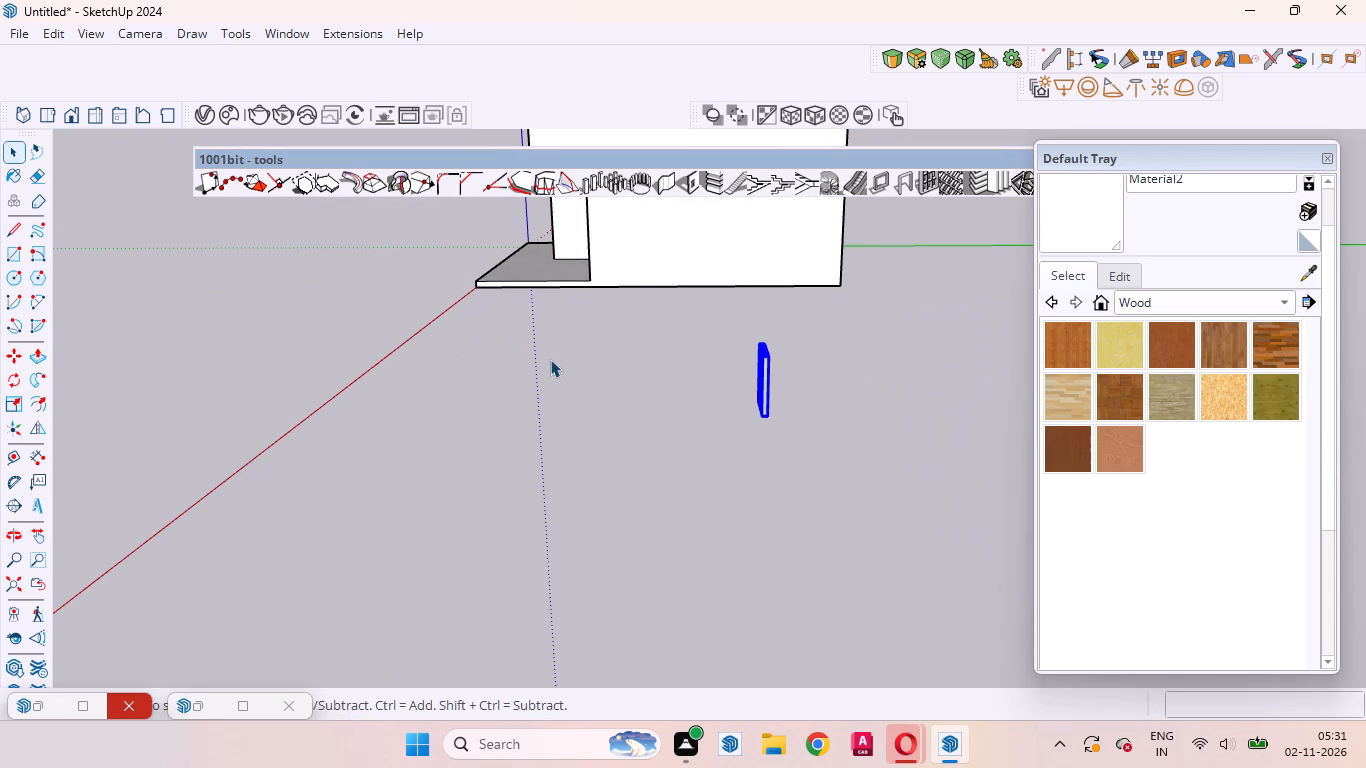
key(Delete)
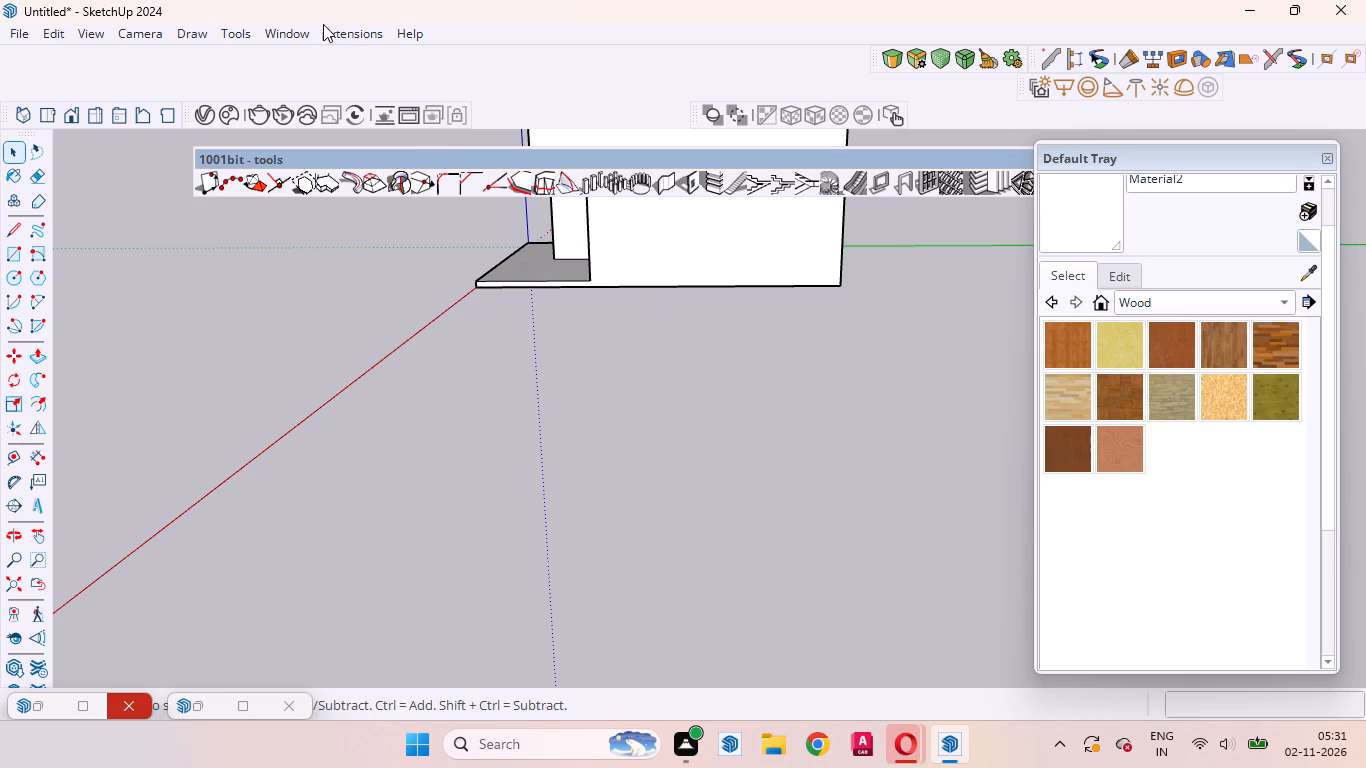
Open the 3D Warehouse.
click(283, 30)
click(340, 178)
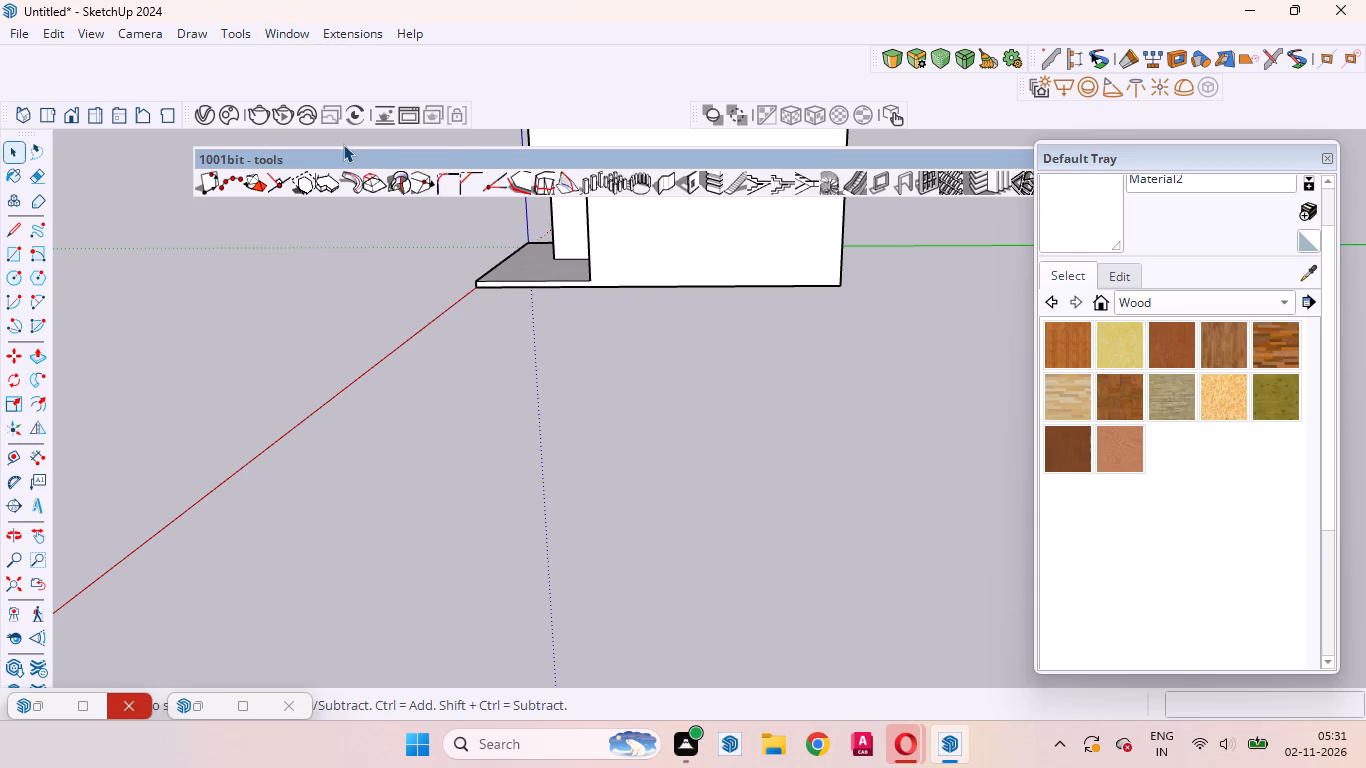
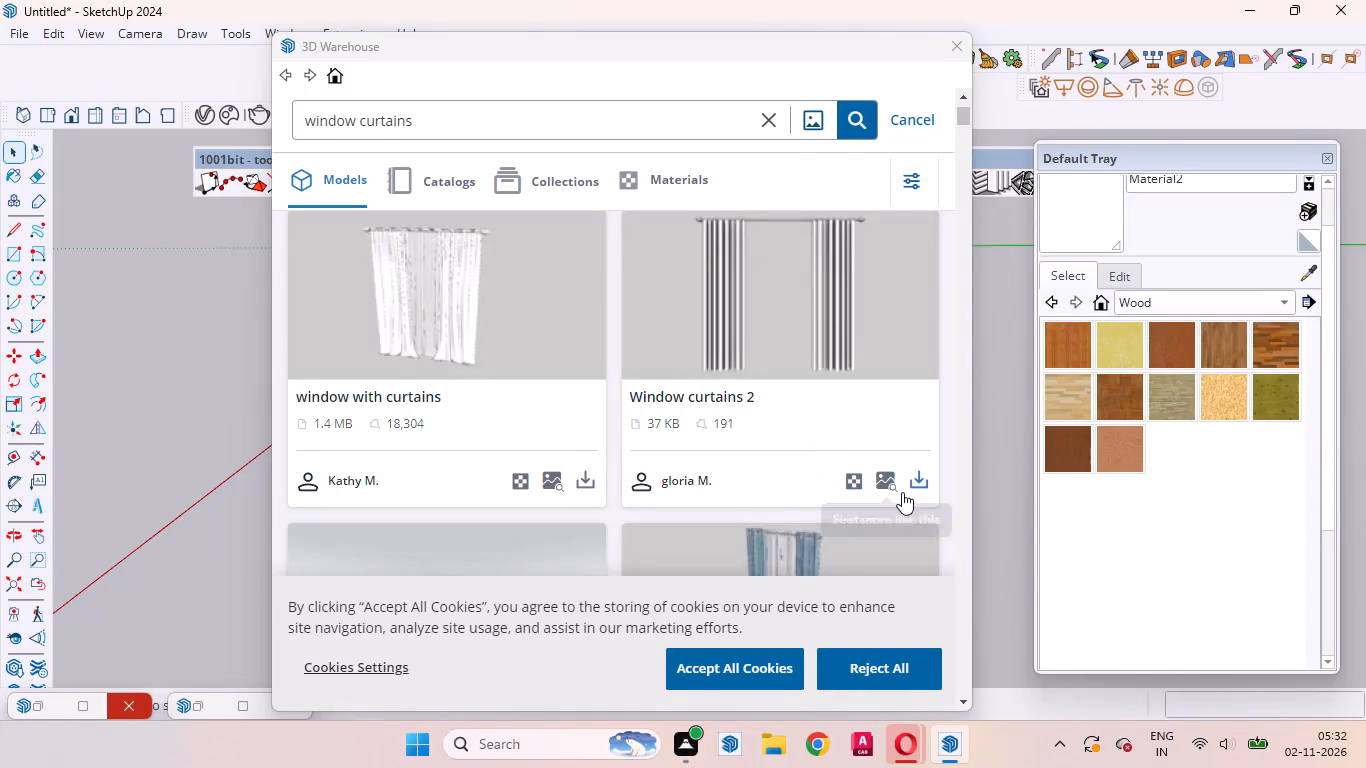
Load the Window curtains 2 model into the scene and place it beside the entrance slab's outer front corner.
click(915, 492)
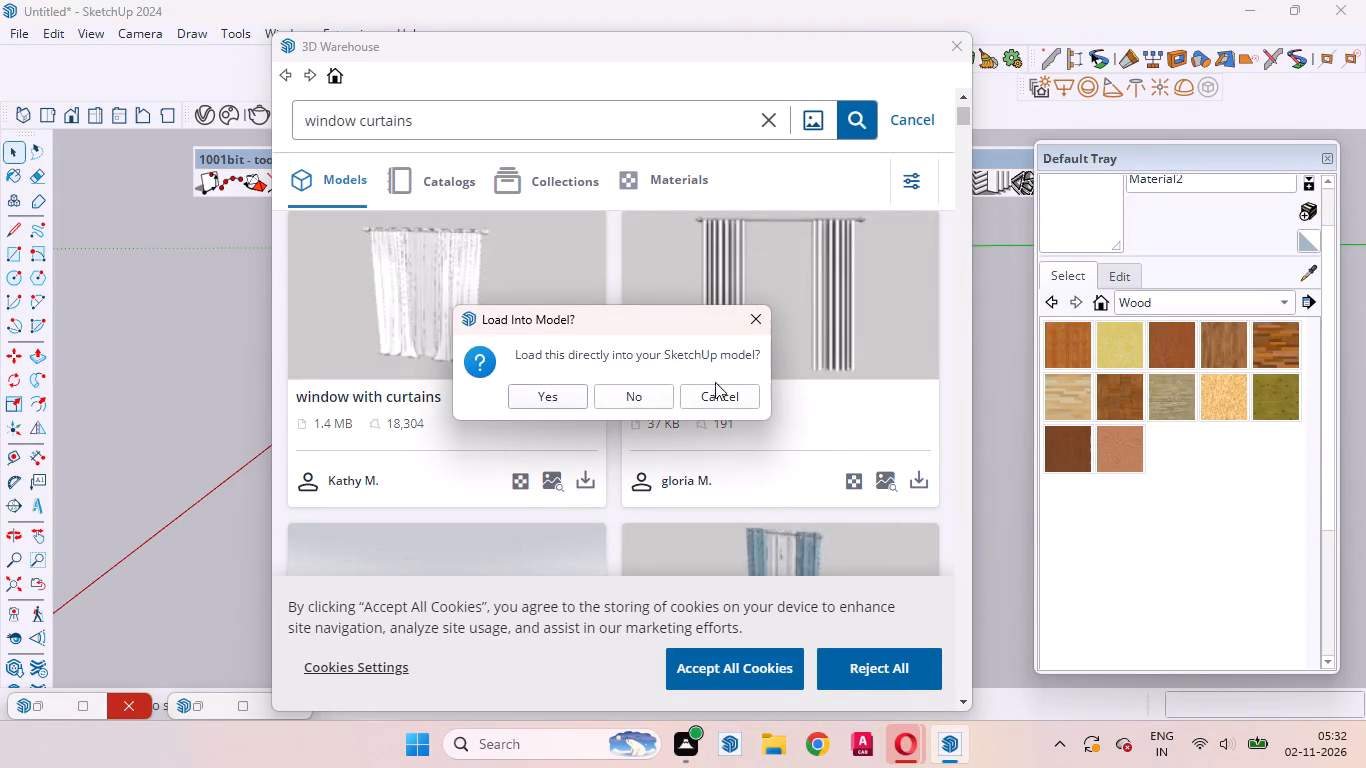
click(542, 392)
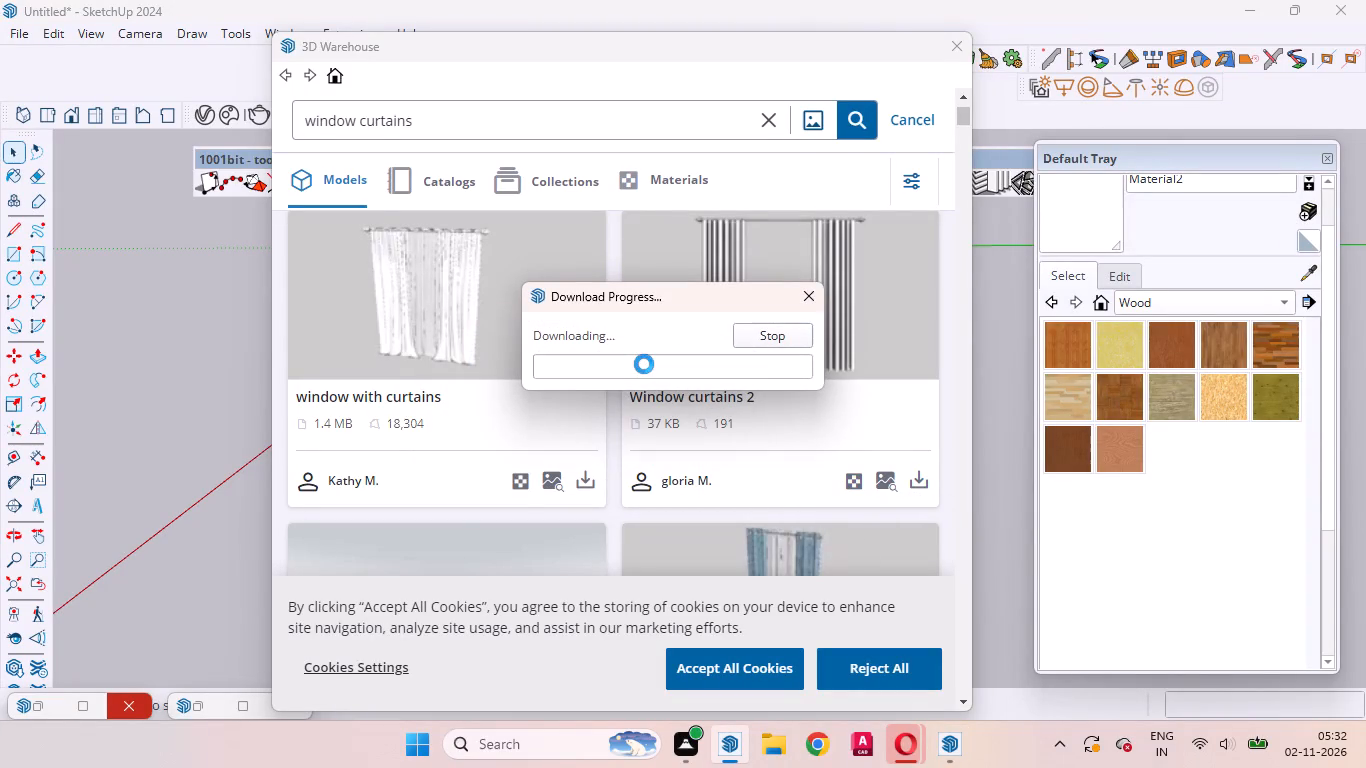
scroll(603, 367, up, 5)
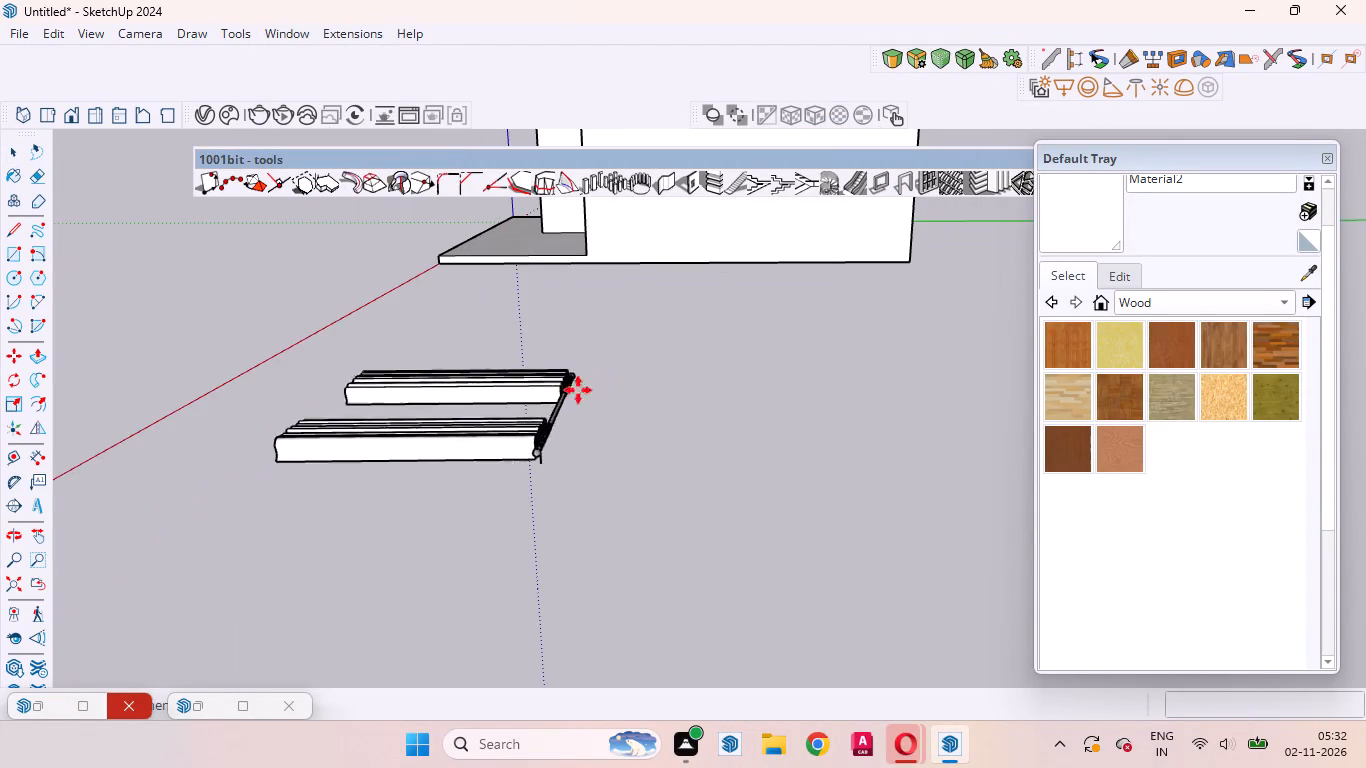
middle_drag(586, 395, 906, 462)
scroll(614, 413, up, 1)
scroll(742, 459, down, 10)
scroll(772, 423, up, 7)
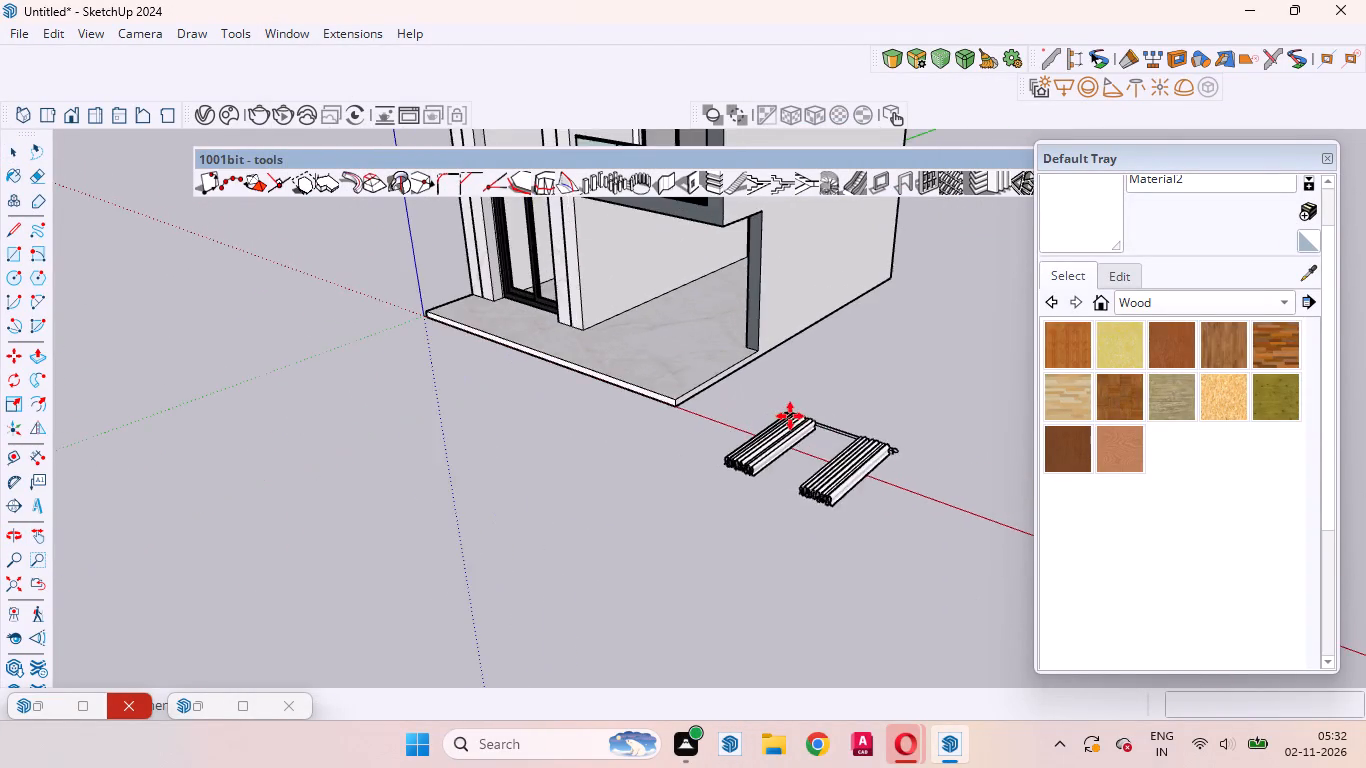
scroll(790, 416, up, 10)
middle_drag(800, 408, 800, 466)
scroll(770, 432, down, 9)
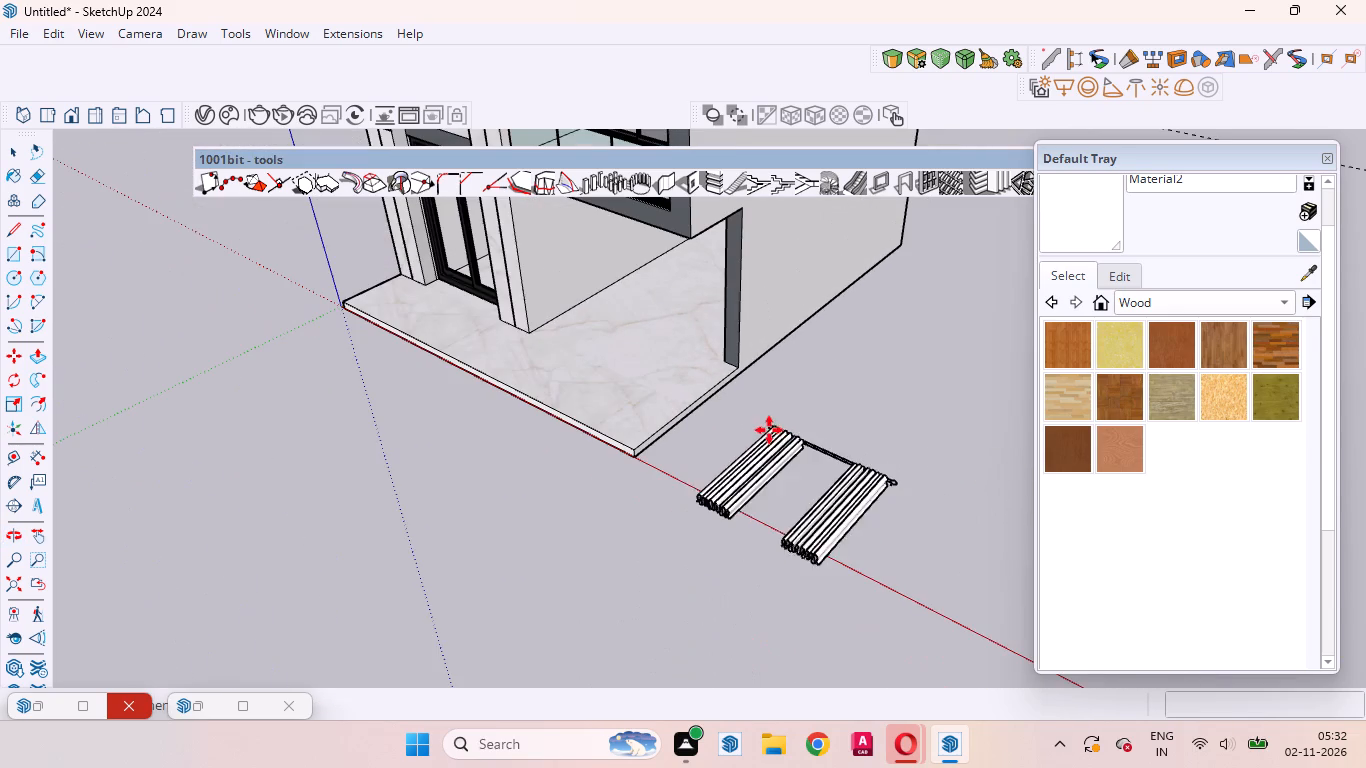
click(789, 427)
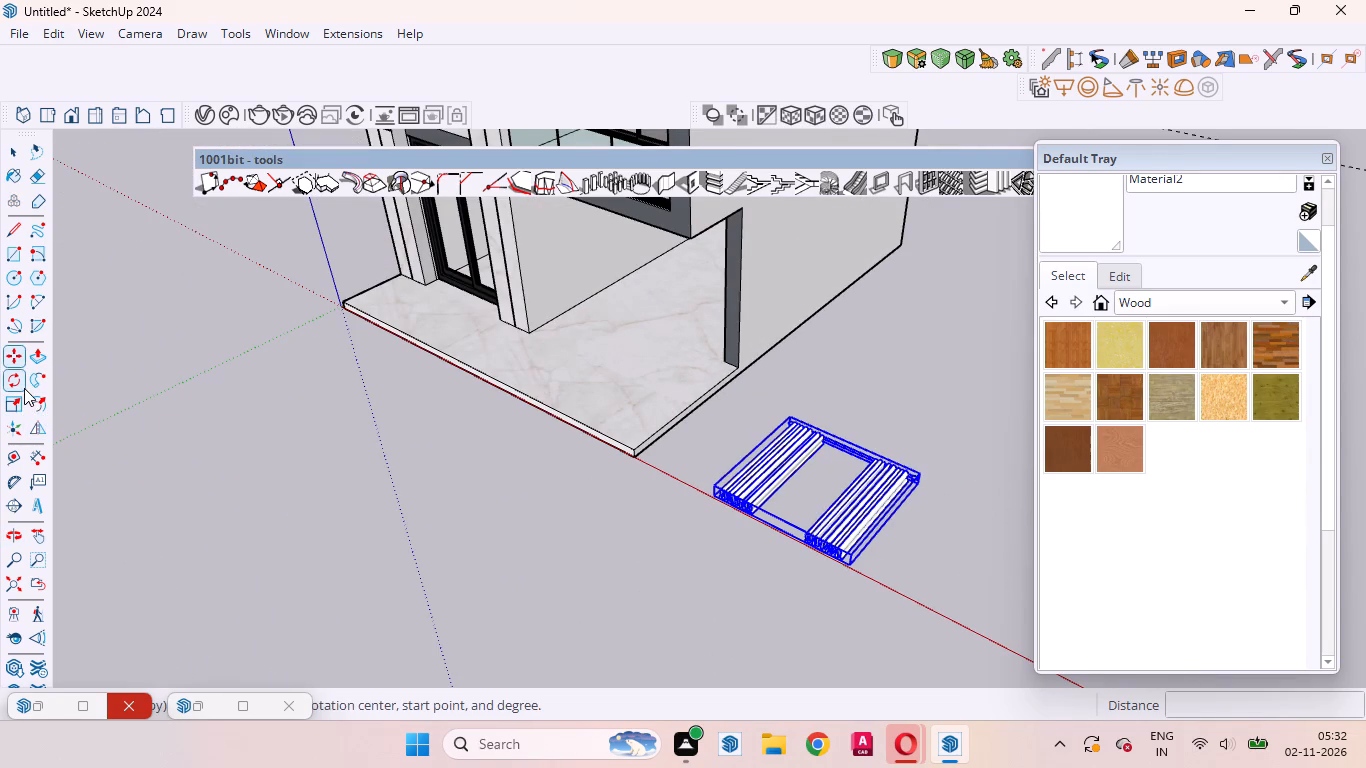
Rotate the flat-lying curtain 90 degrees about the red axis from its corner so it hangs upright.
click(23, 387)
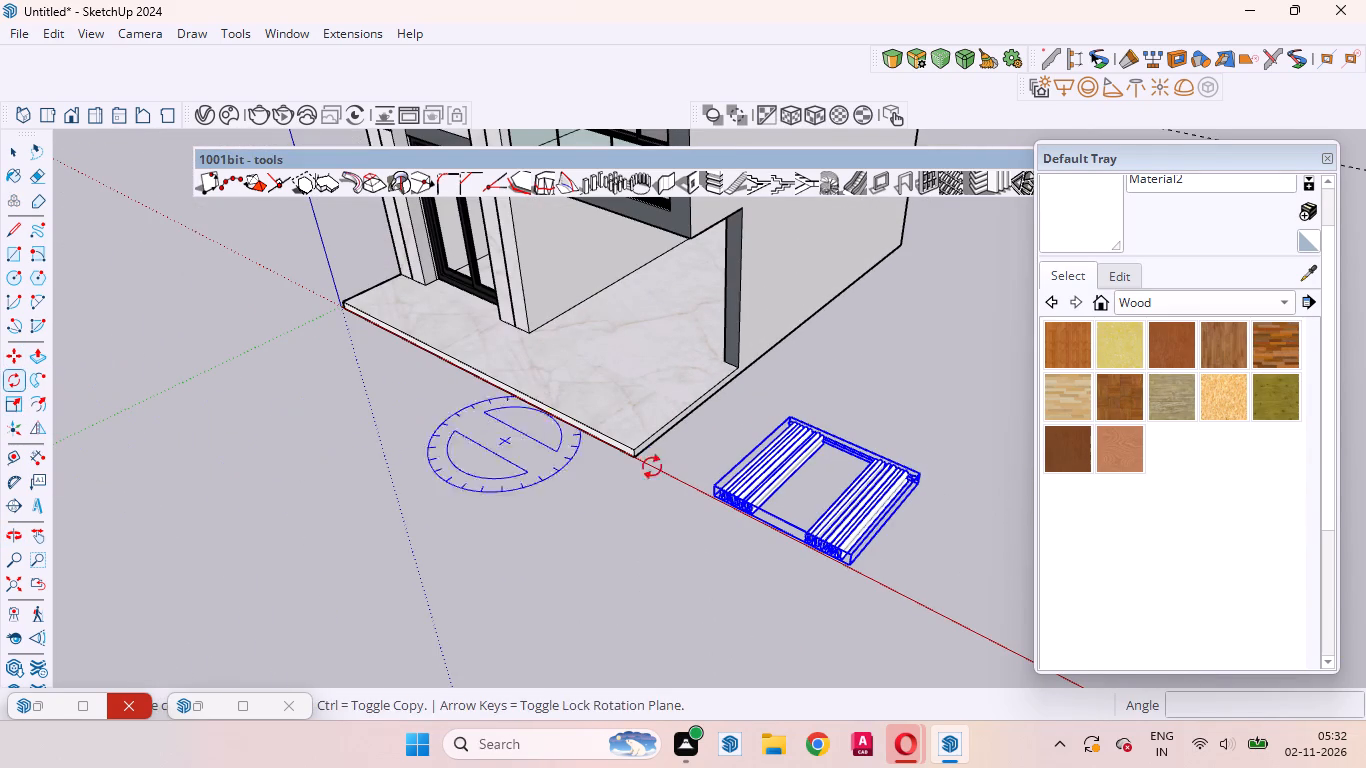
middle_drag(799, 559, 601, 555)
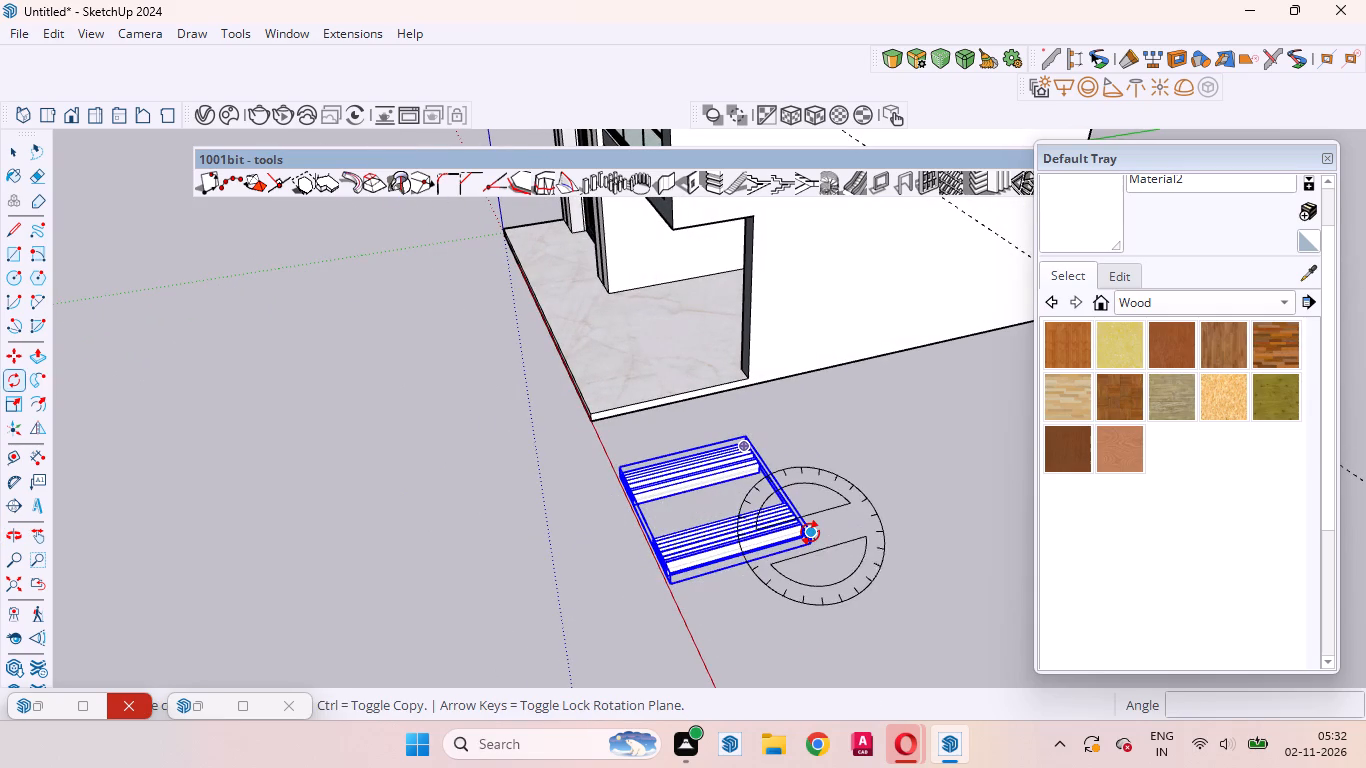
key(Right)
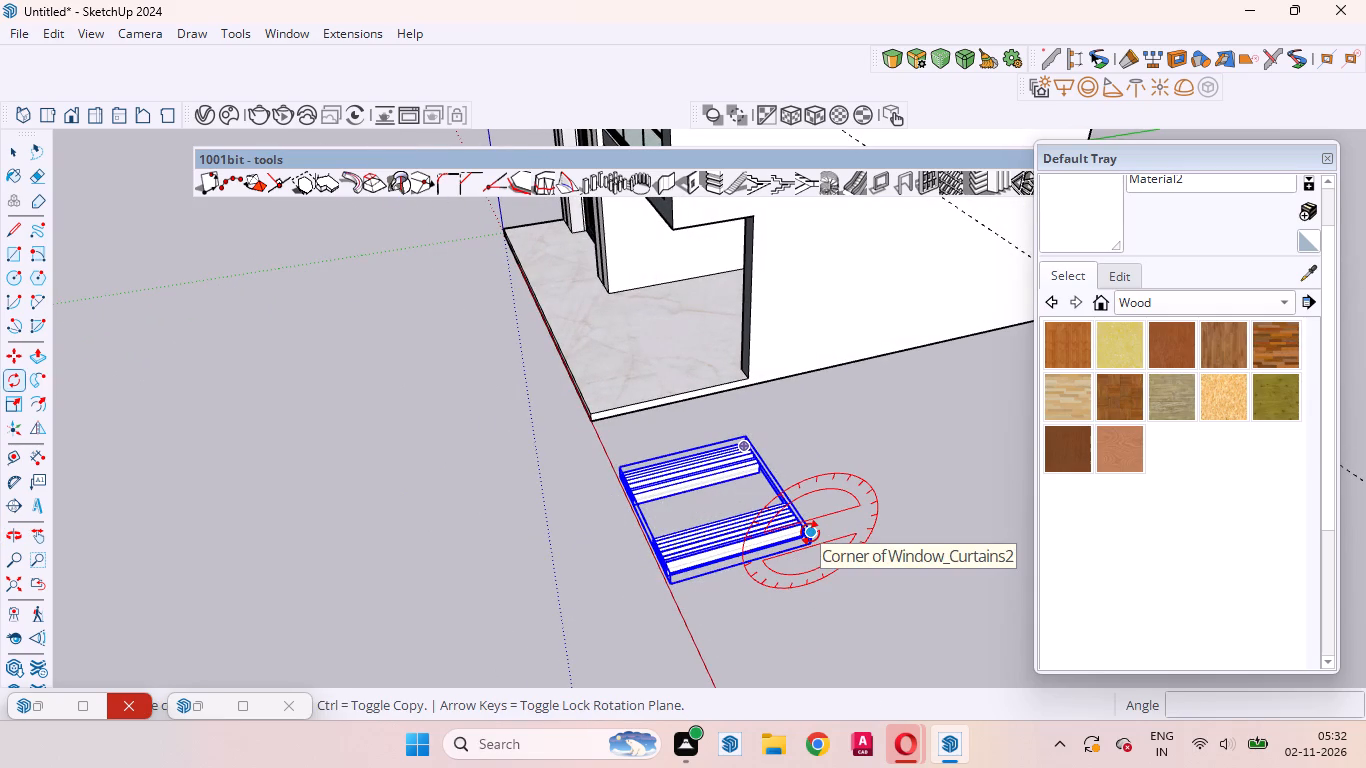
click(810, 538)
click(677, 577)
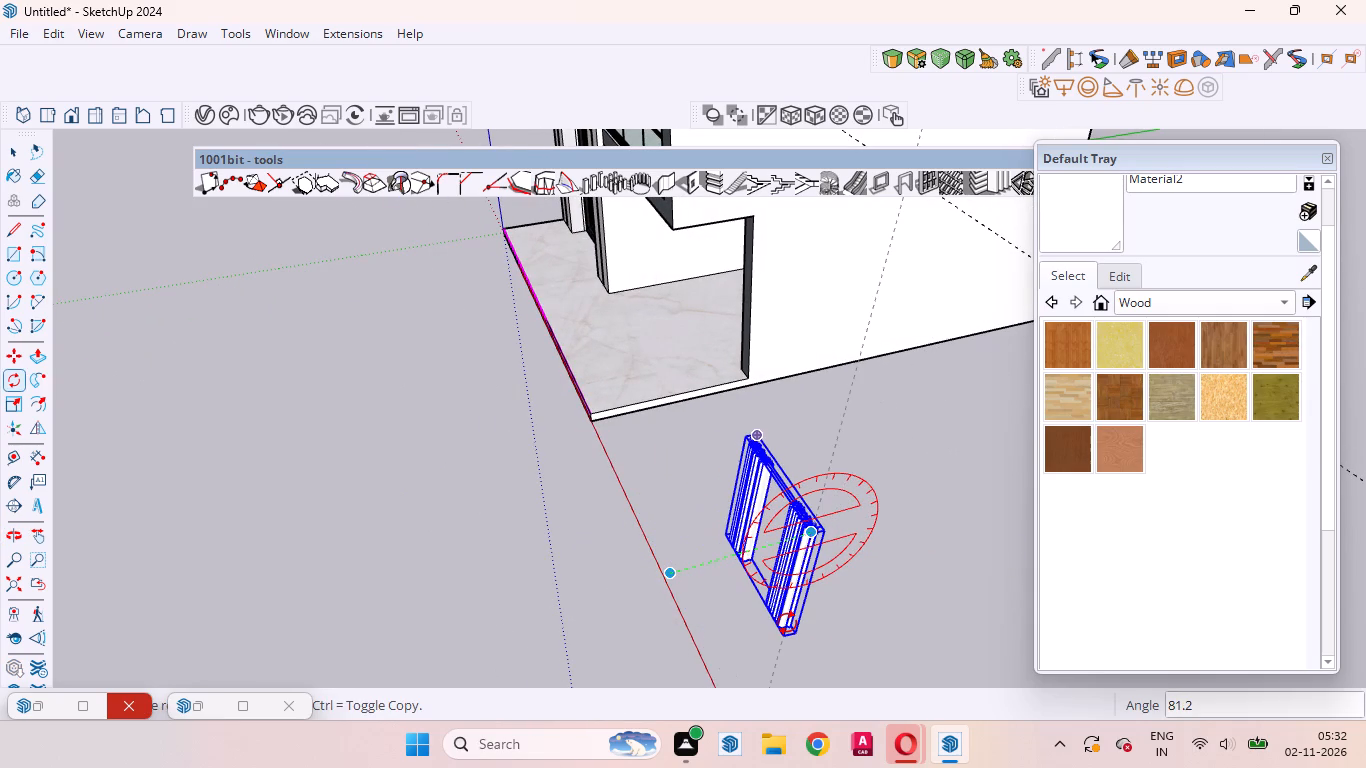
text(90)
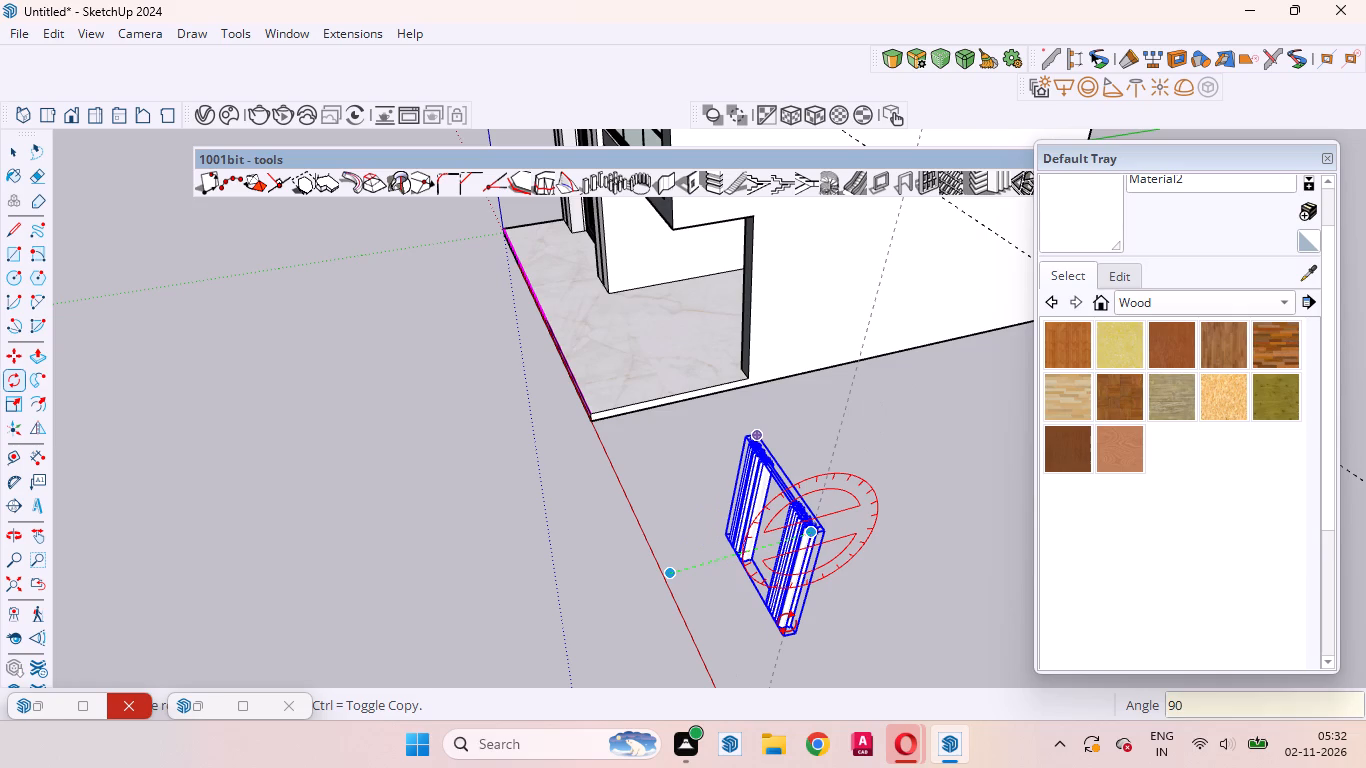
key(Return)
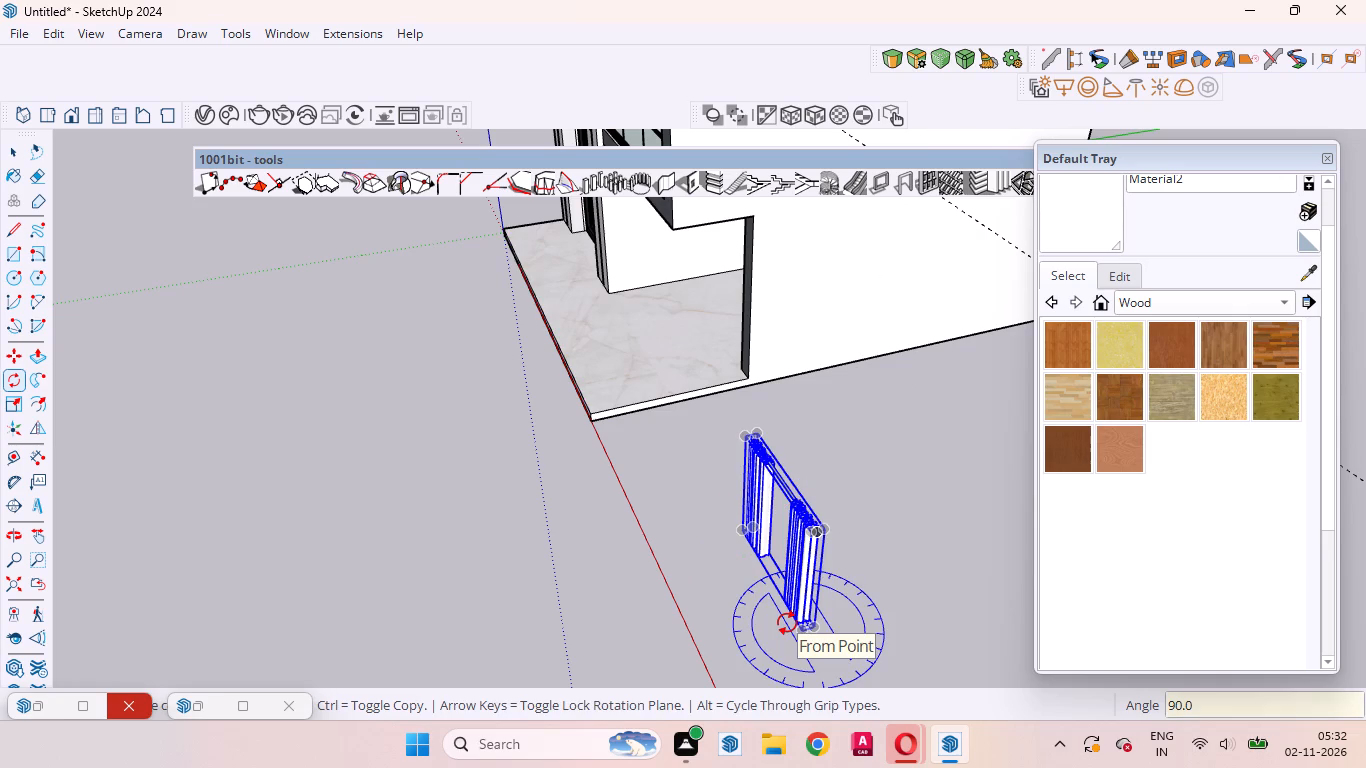
click(5, 155)
Move the curtain from its upper corner to the entrance slab's outer front corner.
scroll(772, 502, up, 12)
middle_drag(701, 556, 1067, 736)
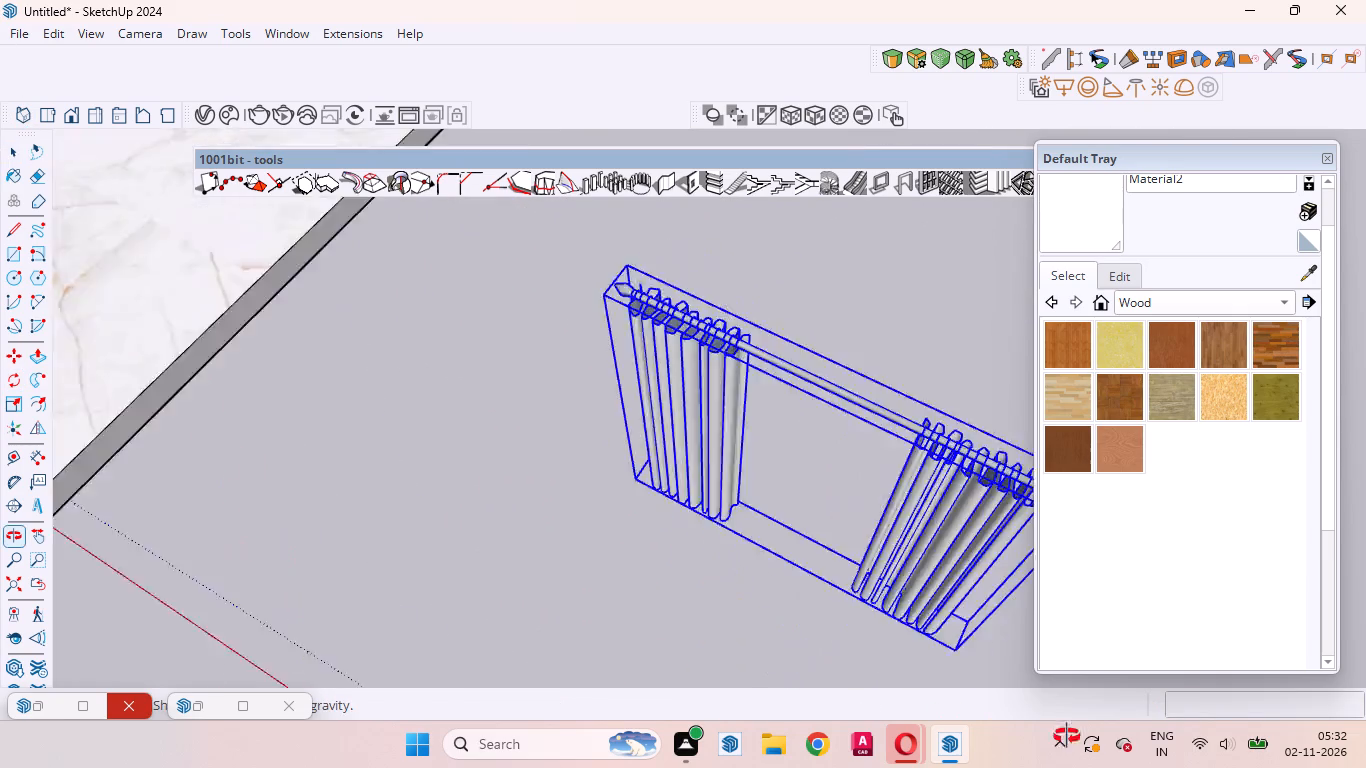
middle_drag(1067, 736, 1102, 742)
scroll(979, 594, down, 11)
scroll(755, 466, up, 11)
middle_drag(812, 536, 918, 574)
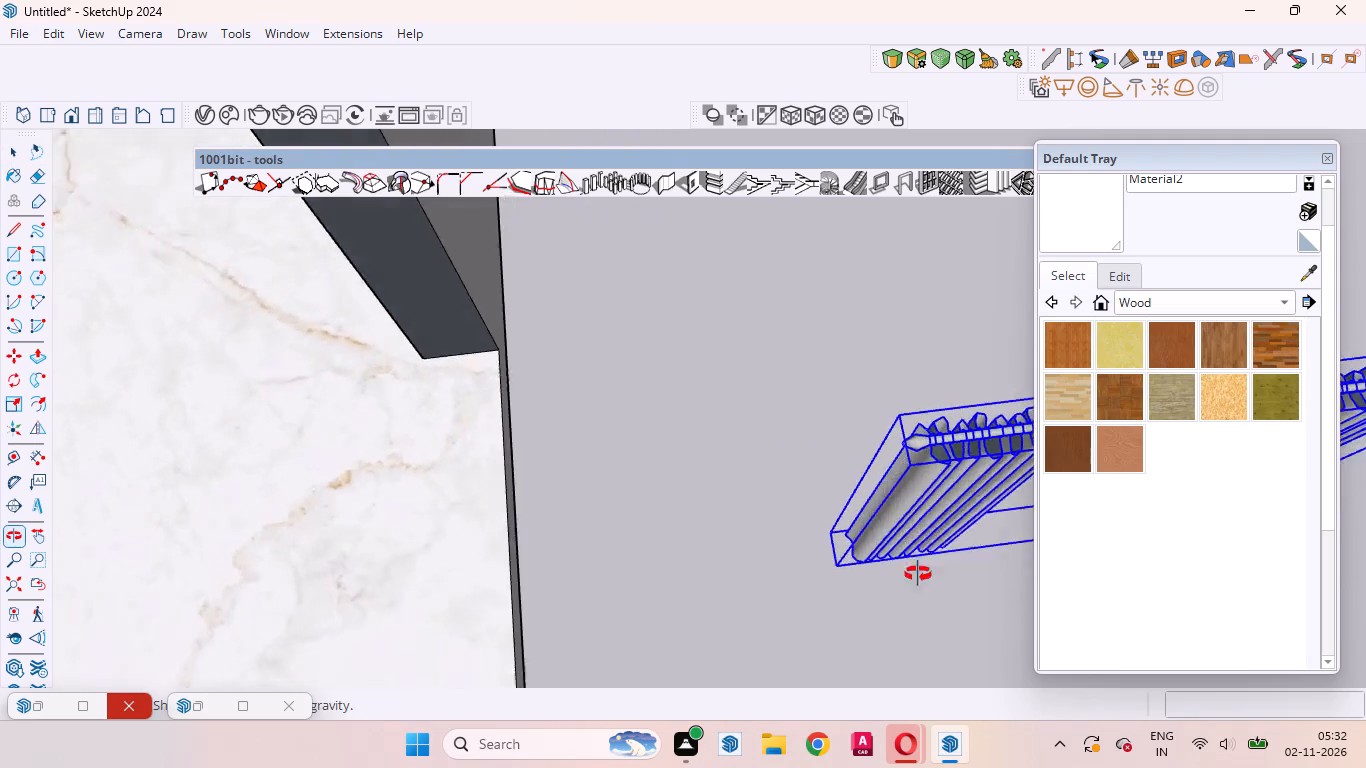
middle_drag(918, 574, 1057, 599)
scroll(984, 411, up, 5)
key(m)
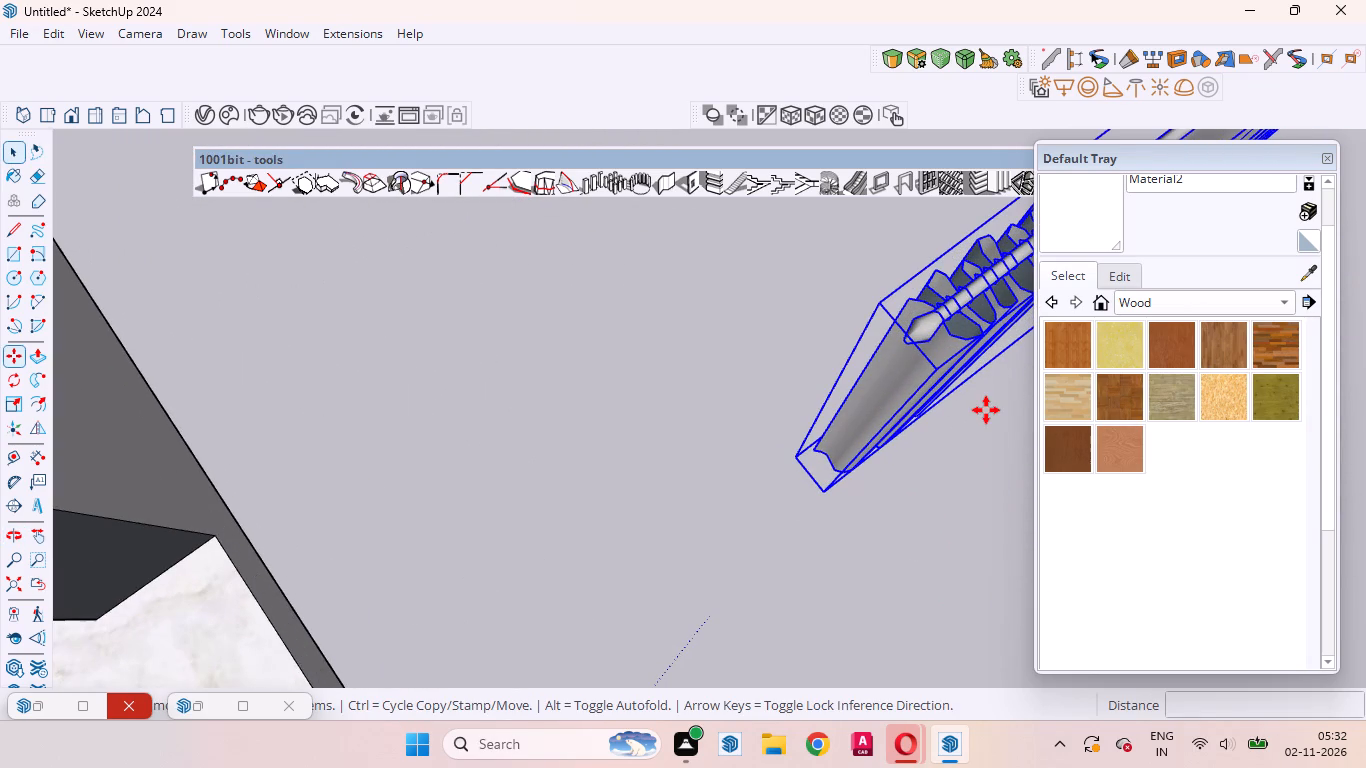
click(936, 368)
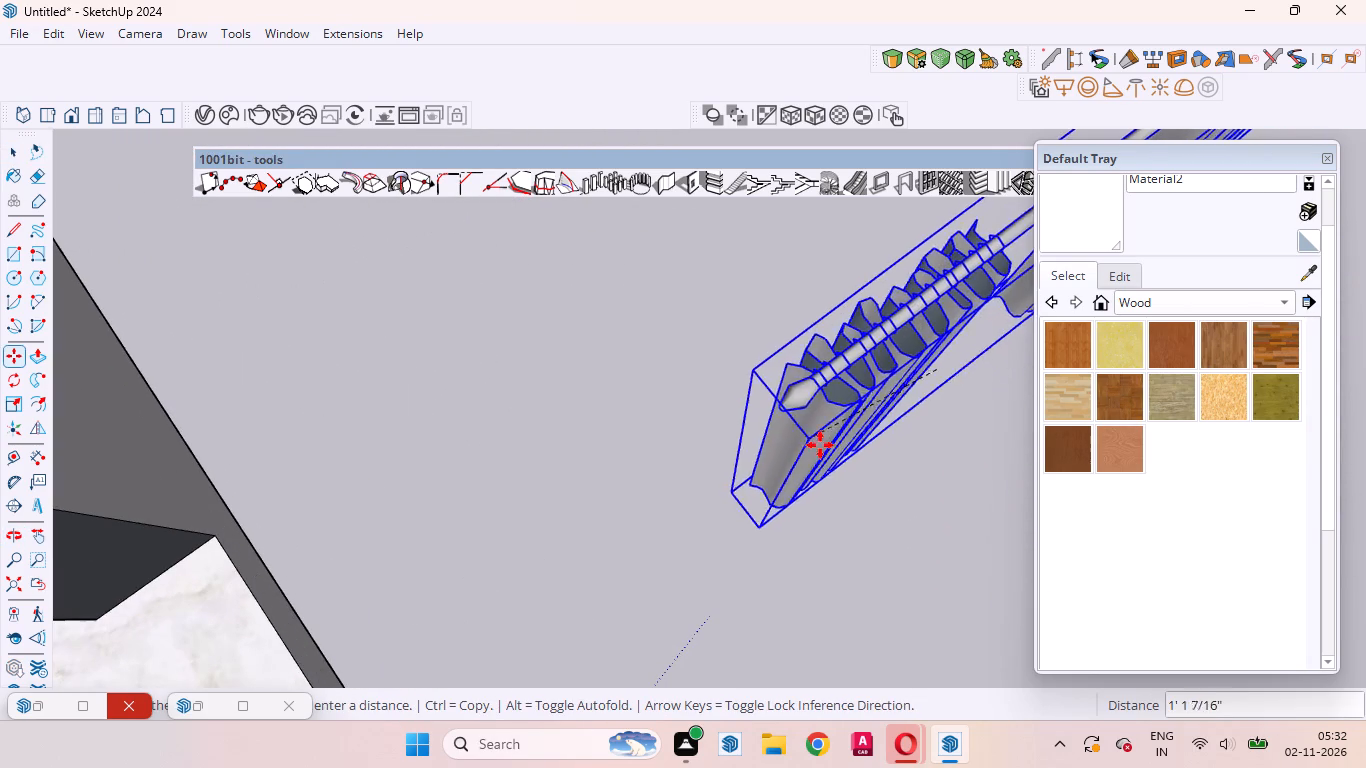
scroll(825, 443, down, 17)
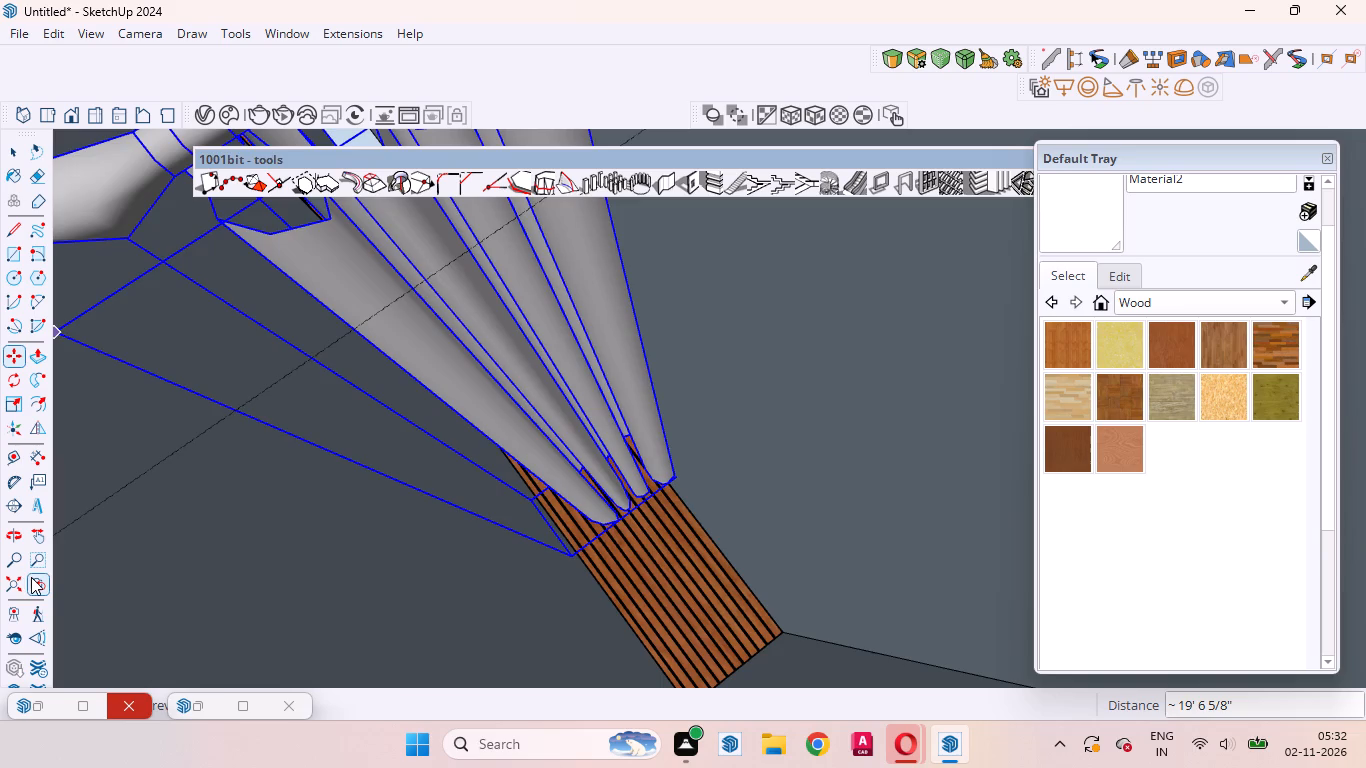
click(31, 577)
scroll(474, 527, down, 10)
middle_drag(450, 545, 327, 334)
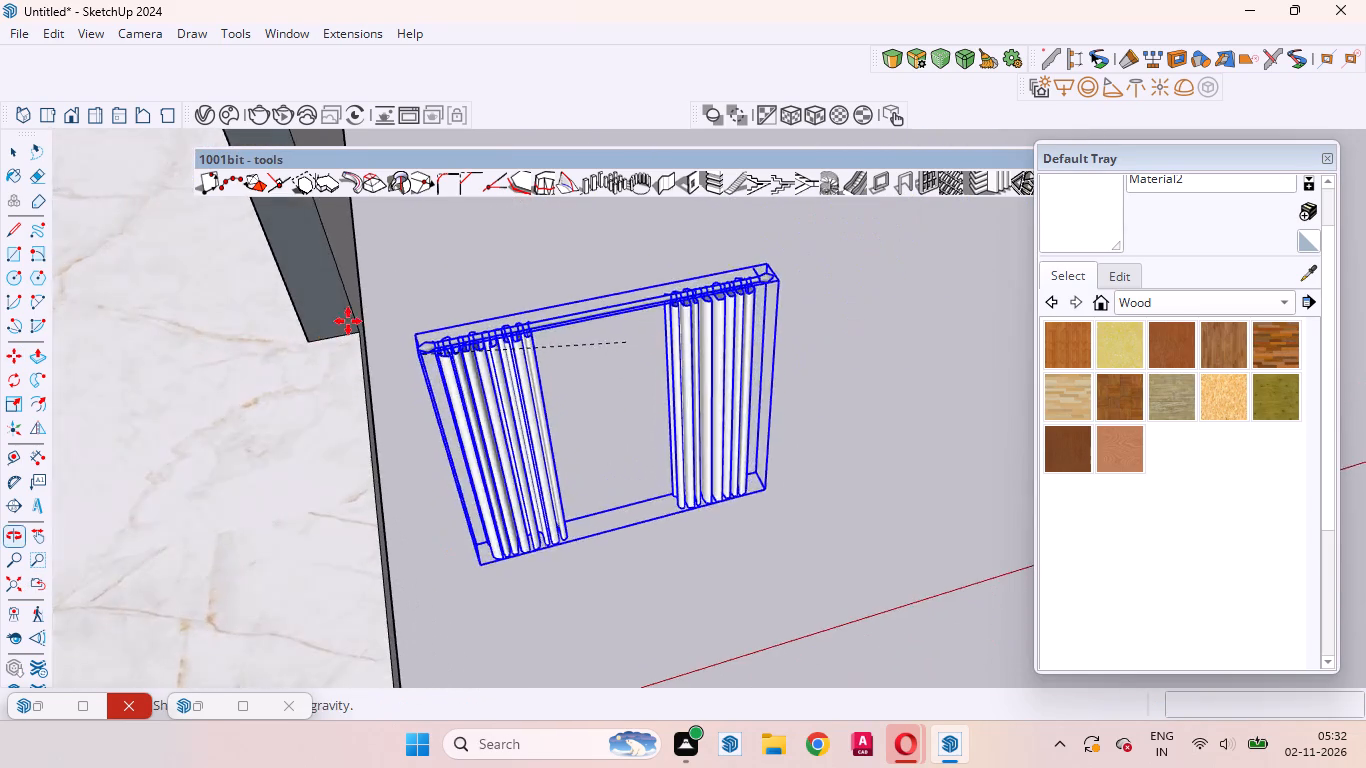
scroll(515, 362, down, 10)
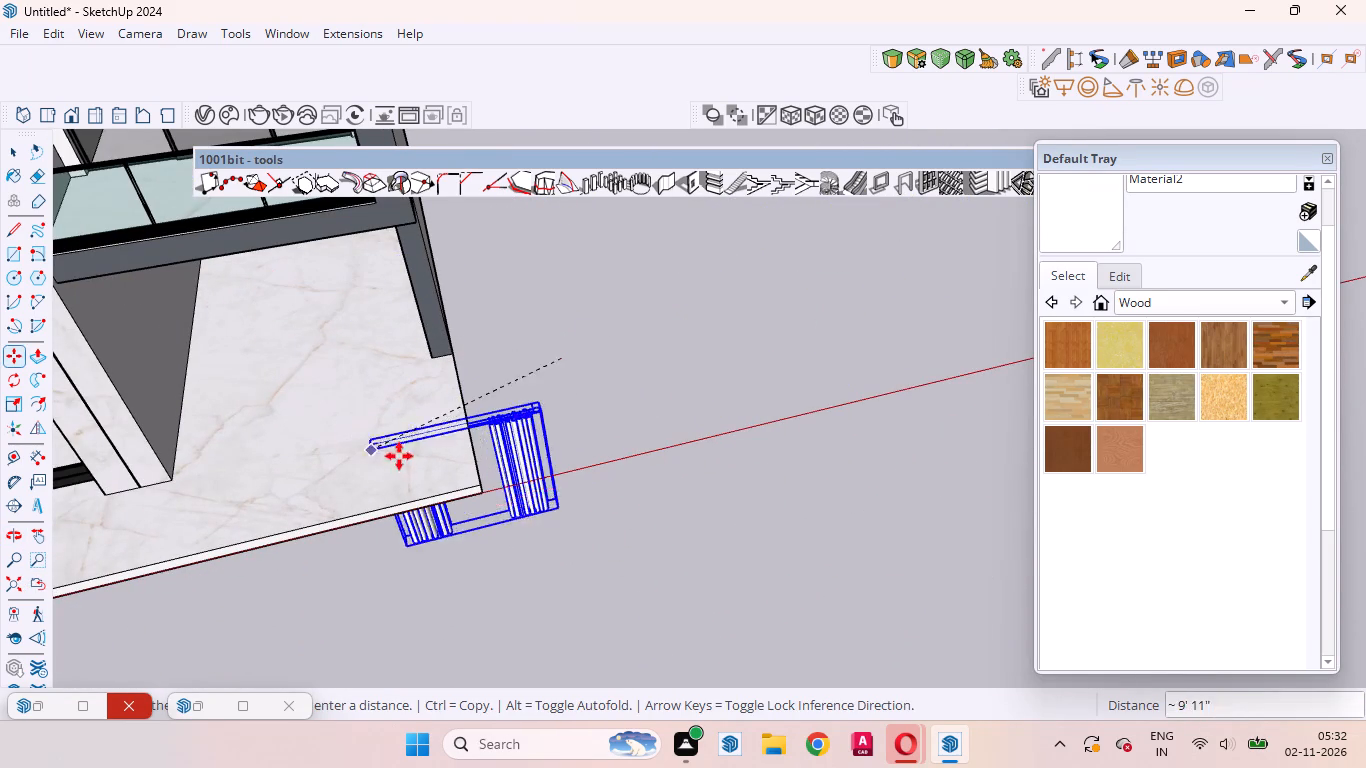
click(464, 499)
Raise the curtain about 10' 11" along the blue axis.
scroll(504, 499, up, 7)
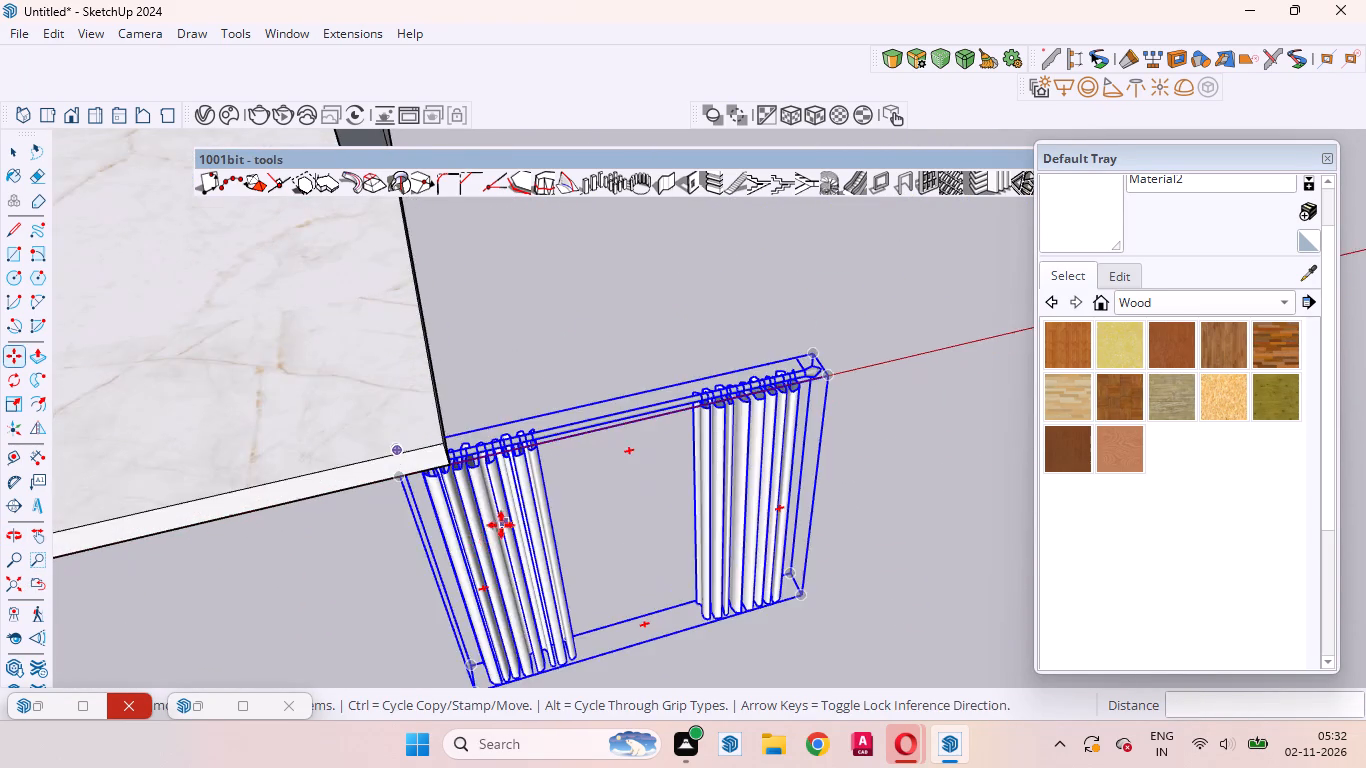
scroll(501, 525, up, 3)
middle_drag(459, 552, 34, 389)
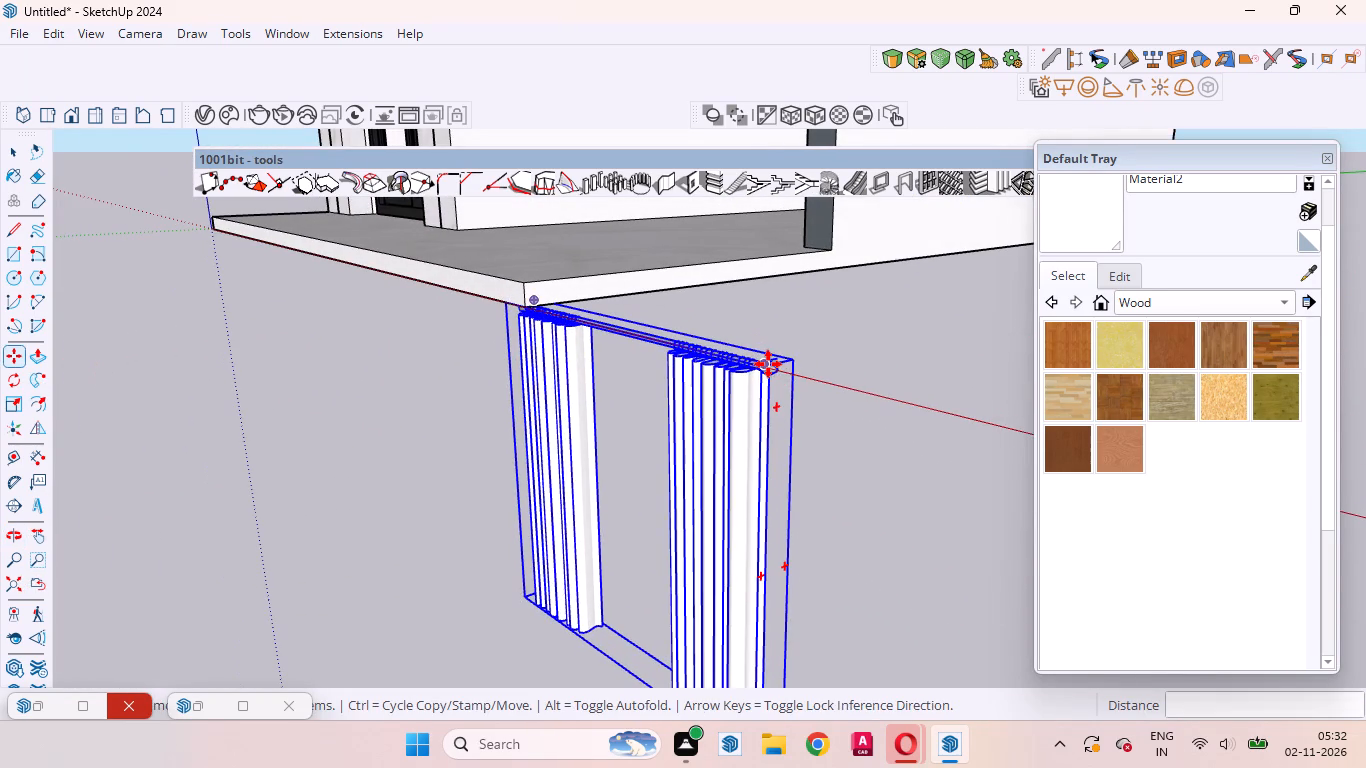
click(767, 364)
scroll(774, 332, down, 8)
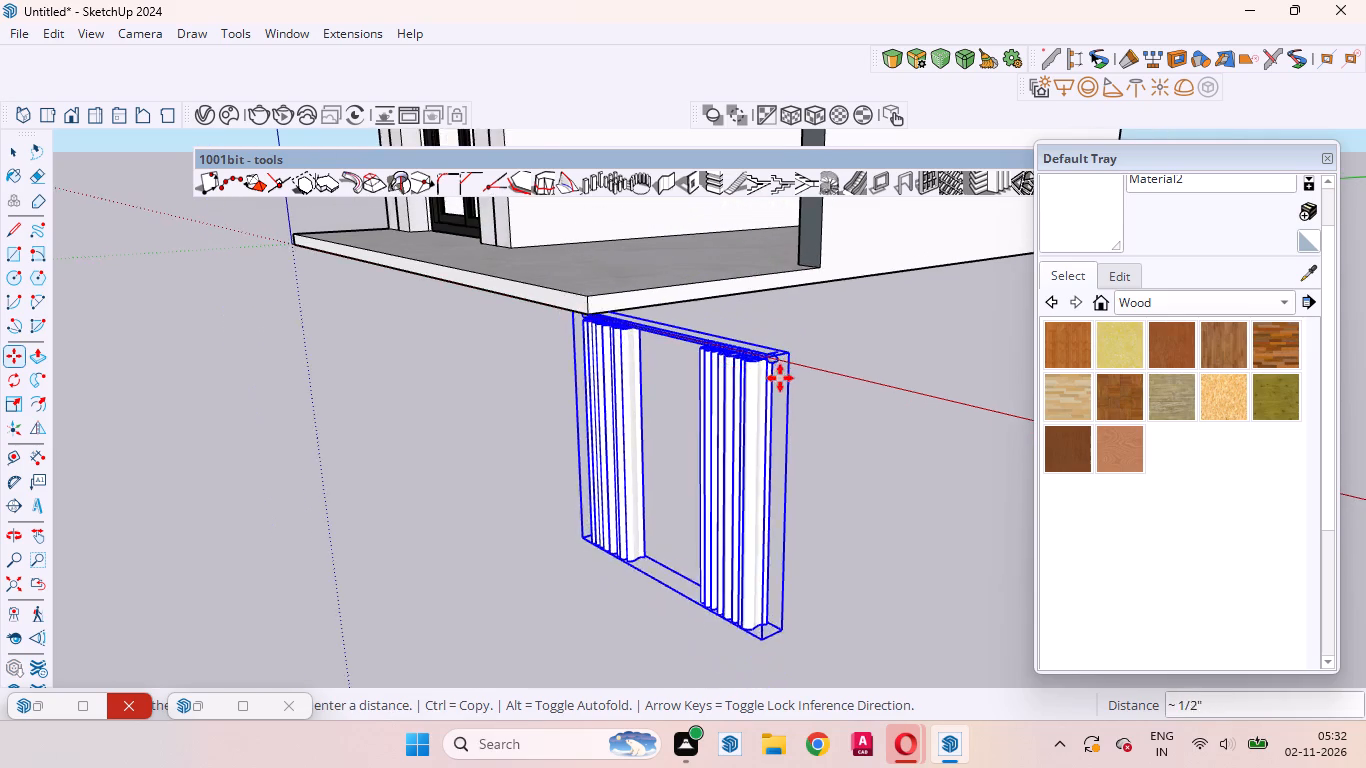
scroll(780, 378, down, 16)
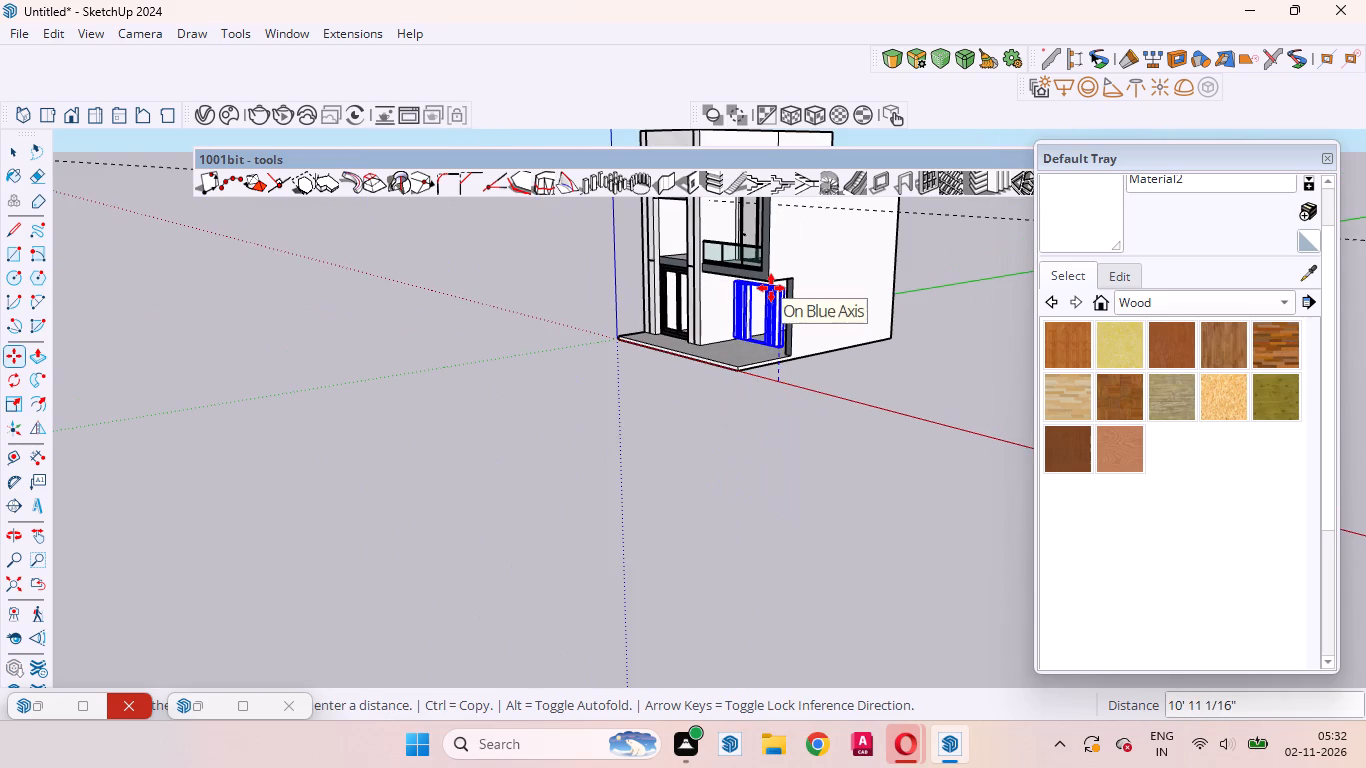
click(771, 288)
Examine the raised curtain against the facade's arched window and balcony openings, and clear the selection.
scroll(748, 296, up, 13)
middle_drag(729, 326, 884, 360)
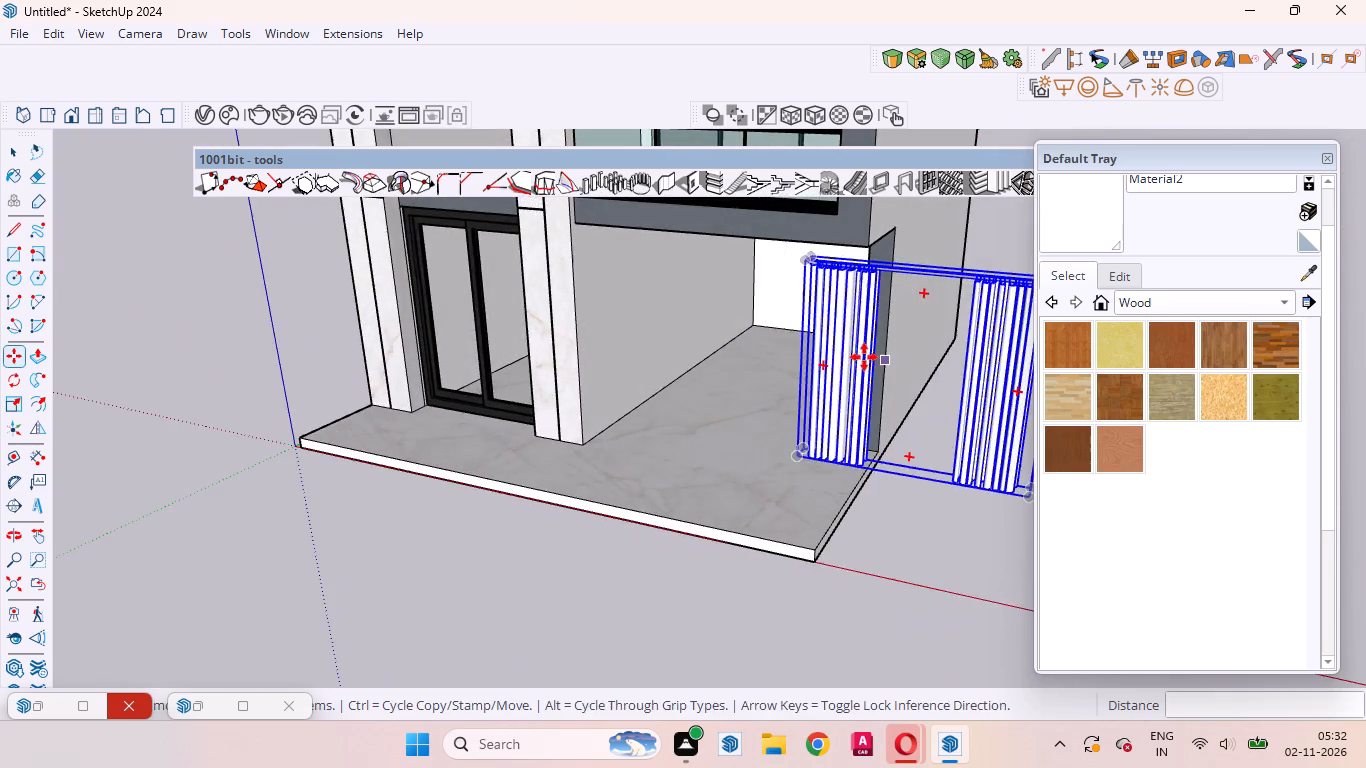
scroll(802, 333, down, 6)
middle_drag(815, 351, 893, 418)
scroll(817, 436, down, 7)
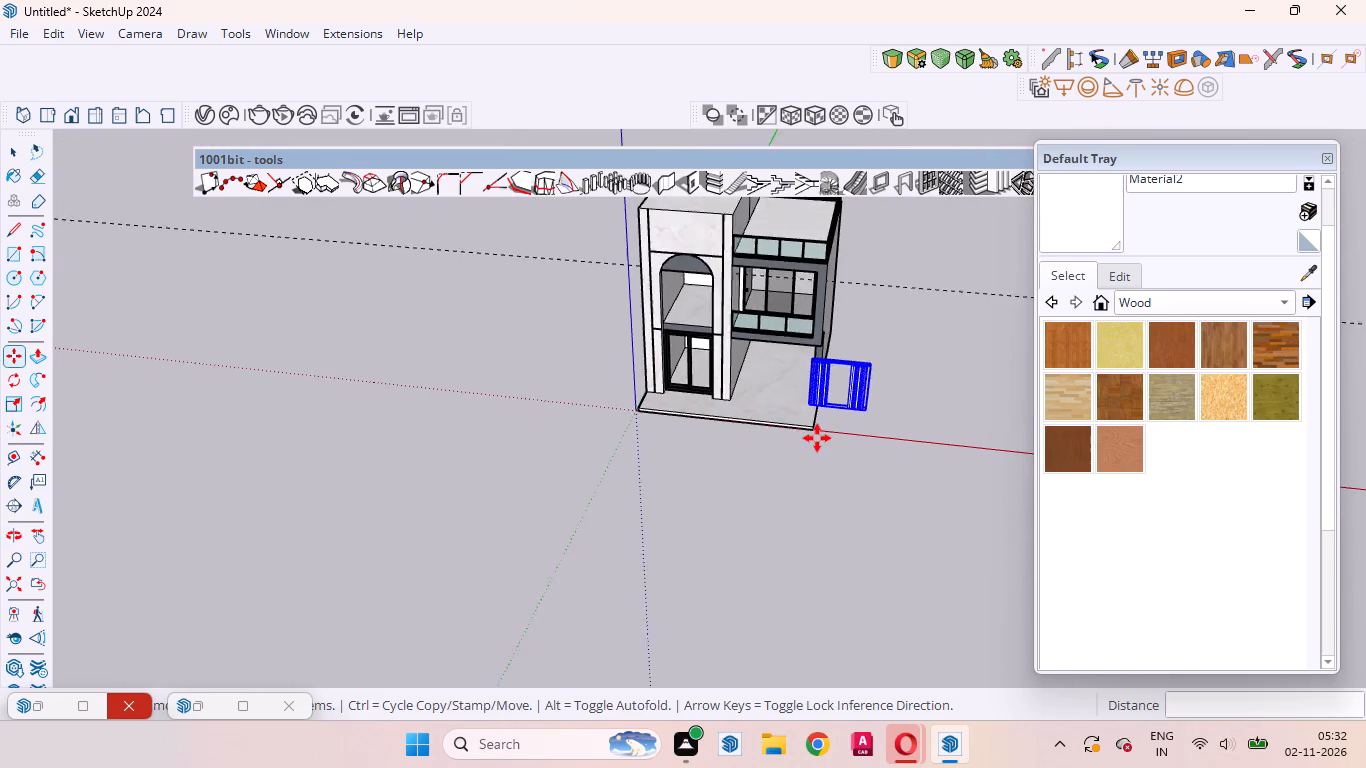
scroll(817, 438, down, 3)
middle_drag(752, 426, 764, 241)
scroll(715, 315, up, 11)
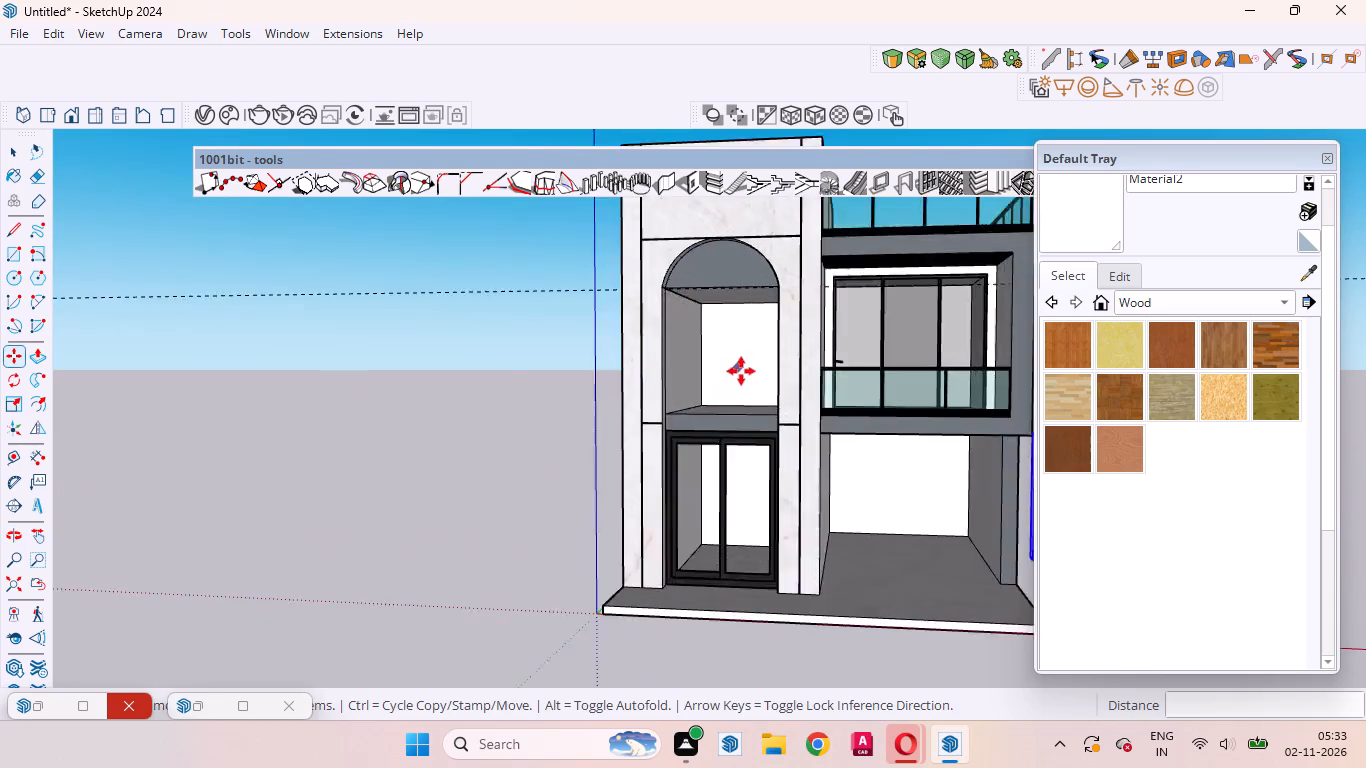
scroll(741, 371, up, 3)
scroll(703, 383, down, 10)
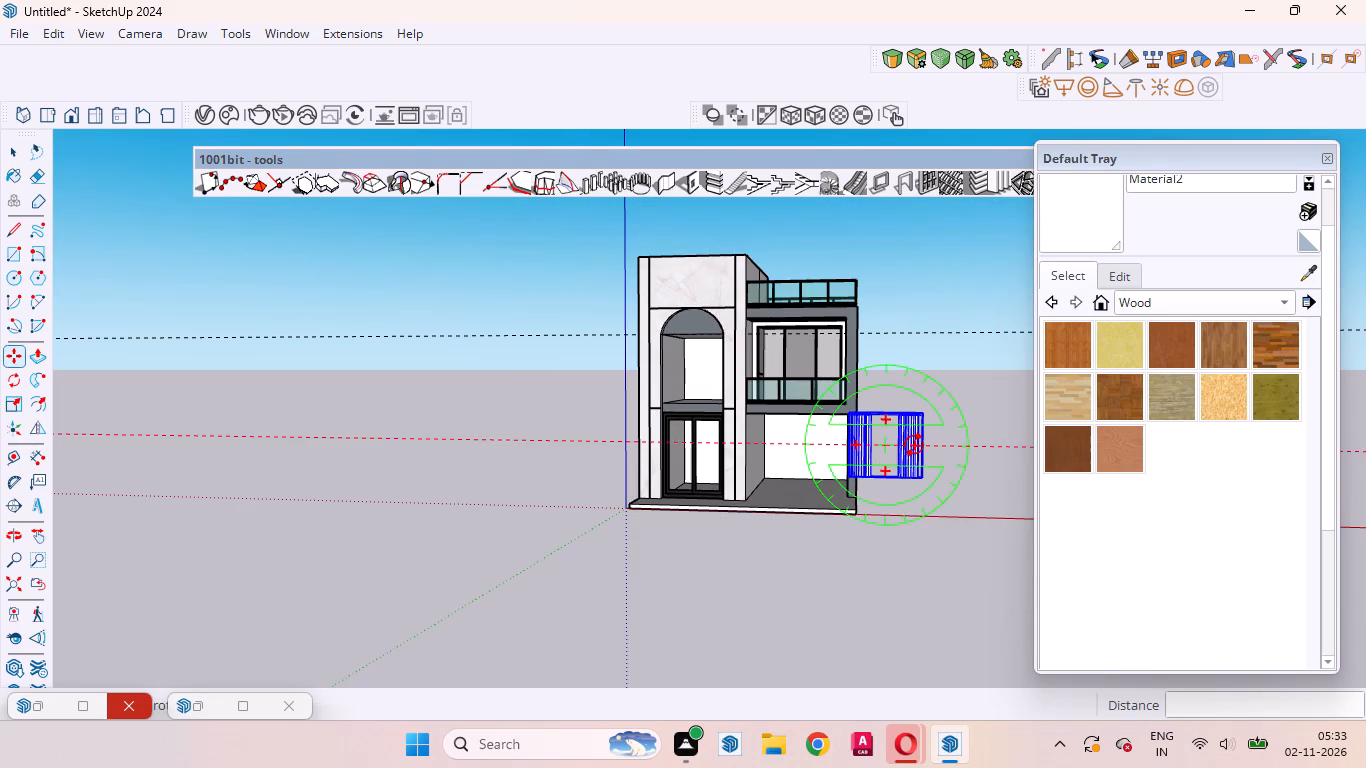
click(21, 147)
click(909, 548)
Inside the curtain component, copy the panel nearest the house about 2' 6" along the rod into the gap.
scroll(870, 427, up, 6)
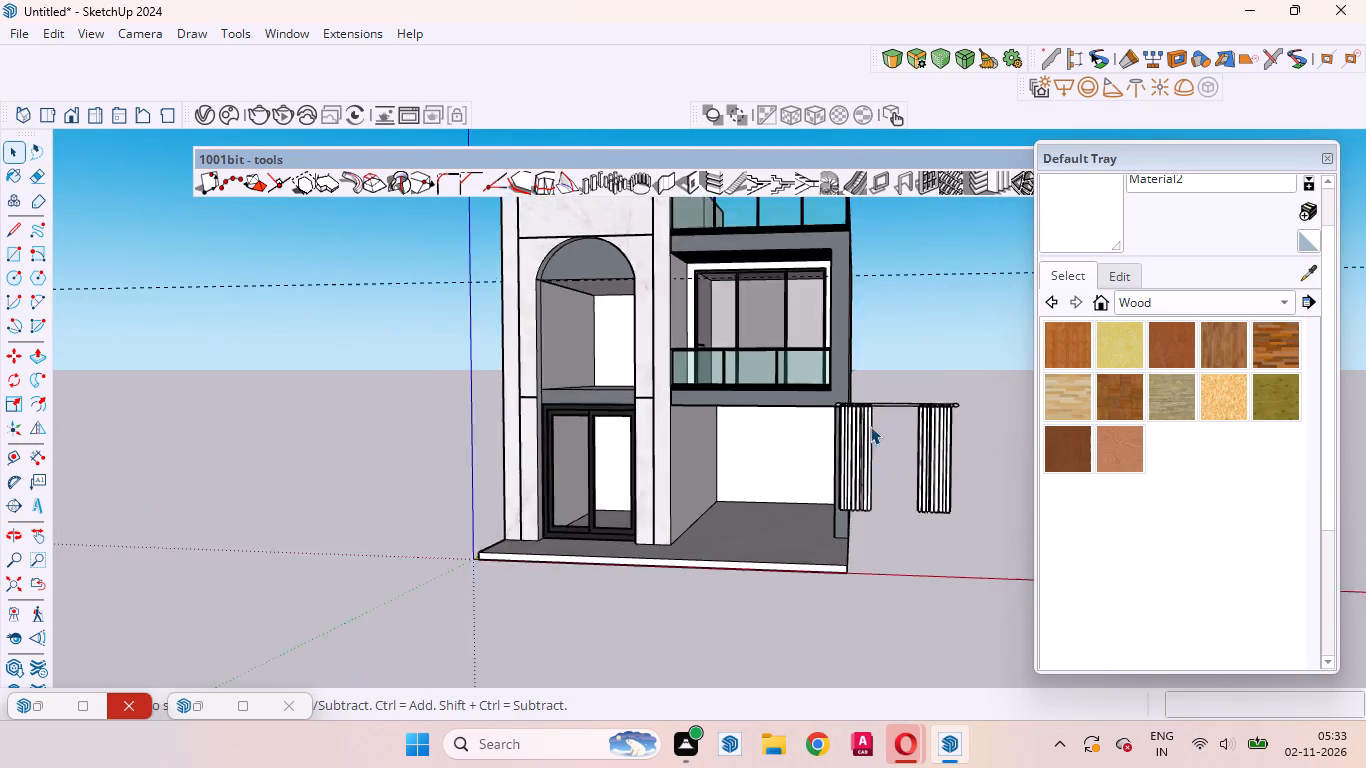
scroll(870, 426, up, 4)
click(862, 461)
double_click(862, 461)
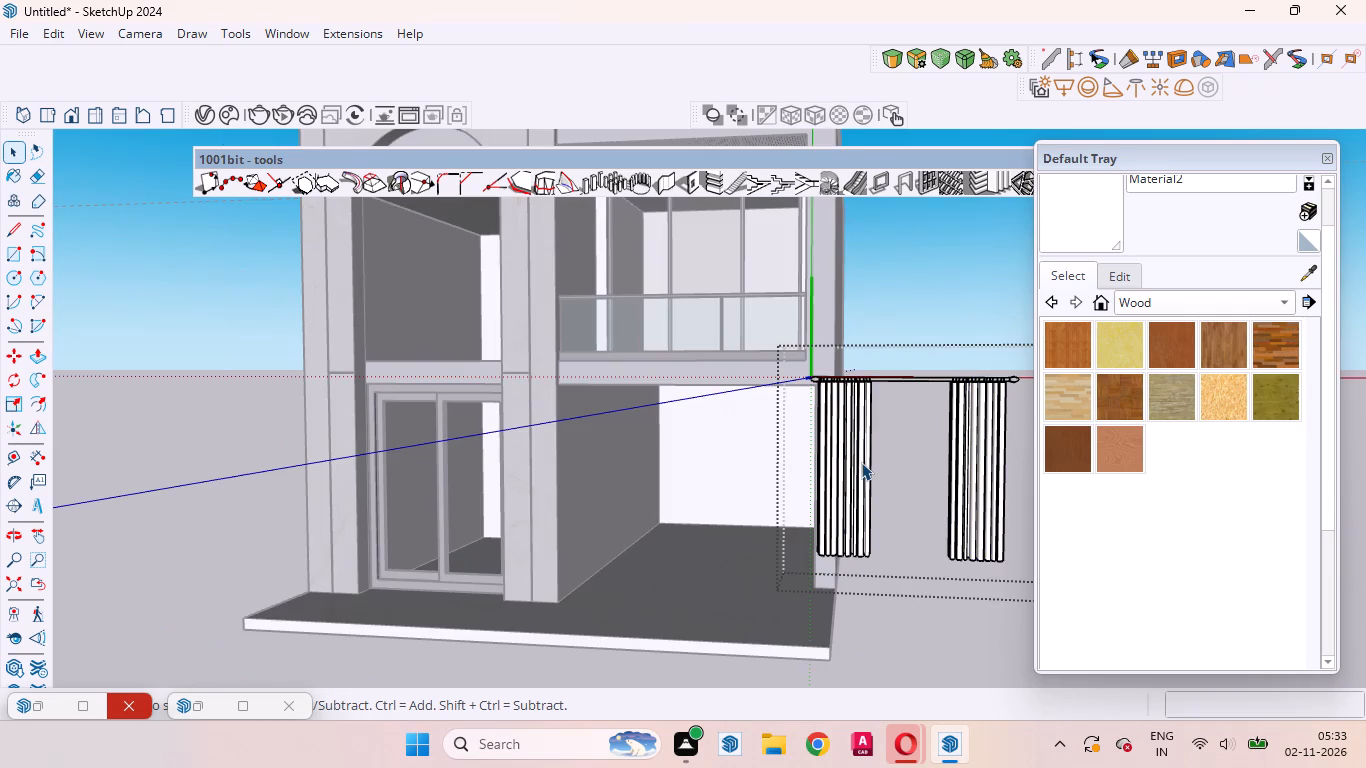
click(861, 462)
key(m)
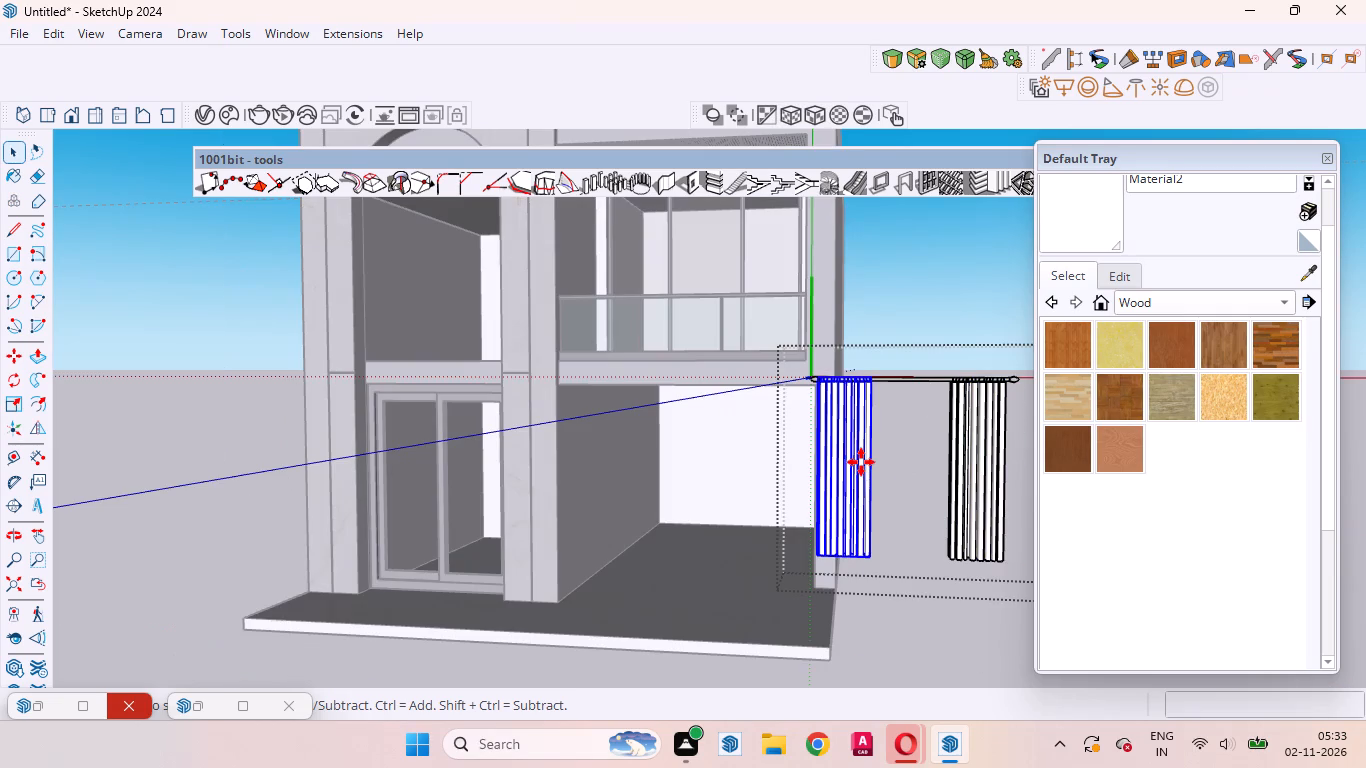
click(861, 462)
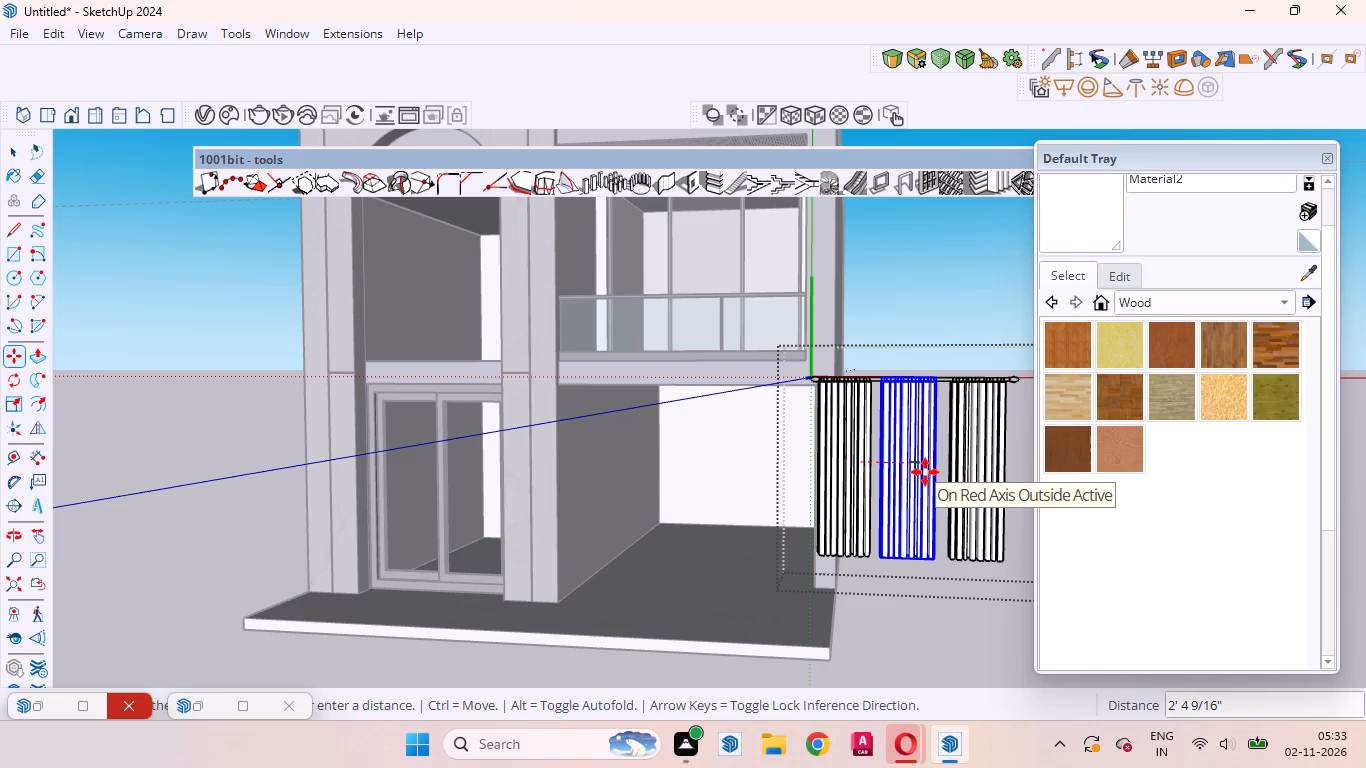
click(929, 474)
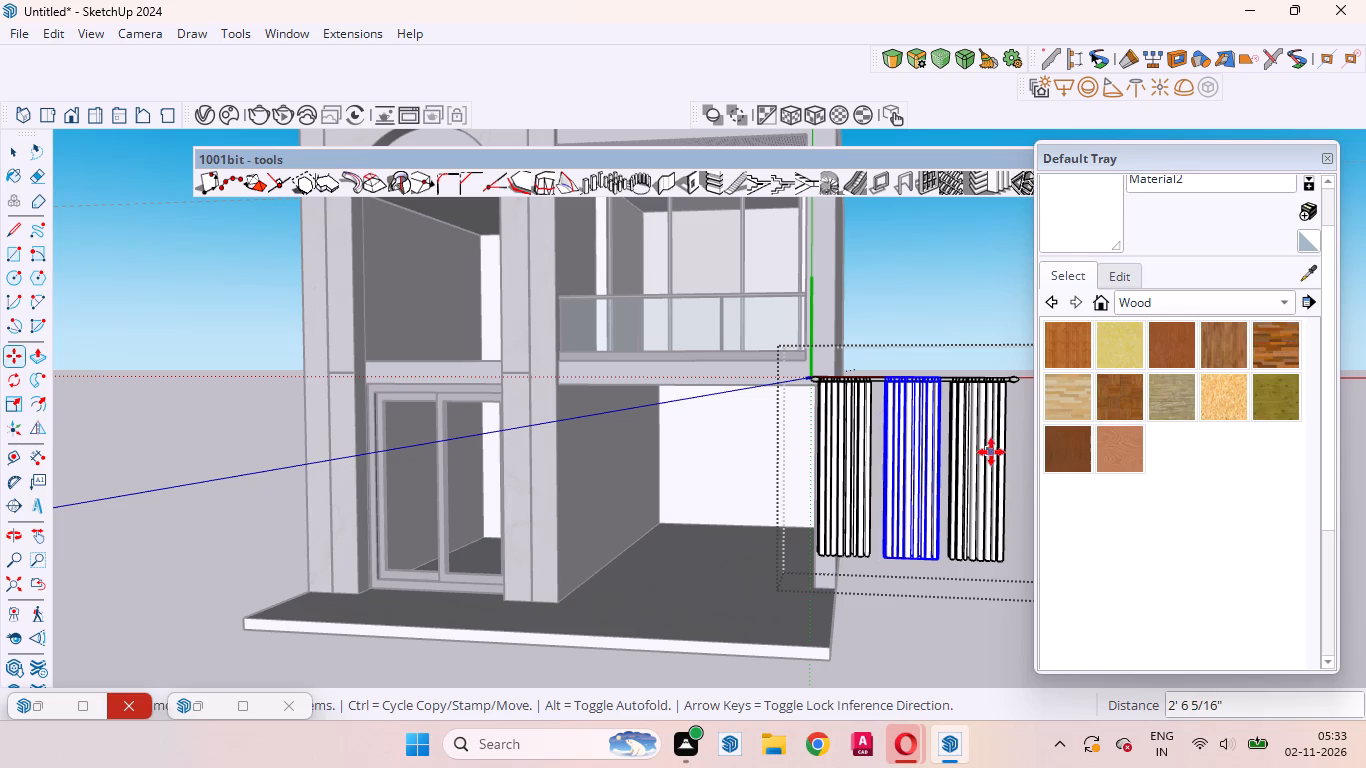
Widen the middle curtain panel along the red axis, about 1.18 away from the house and 1.20 toward it, and exit the component.
click(8, 404)
scroll(944, 455, up, 4)
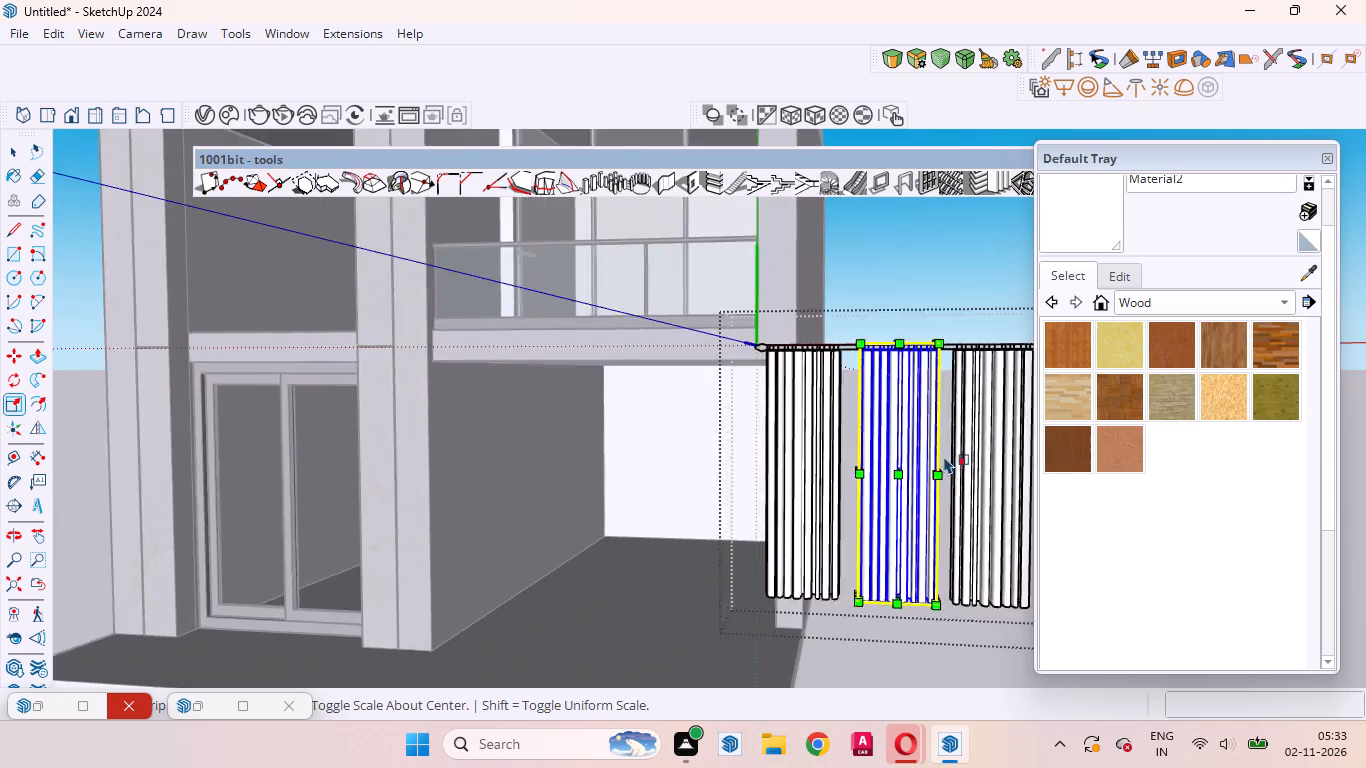
scroll(944, 456, up, 6)
middle_drag(966, 556, 969, 683)
scroll(960, 594, up, 5)
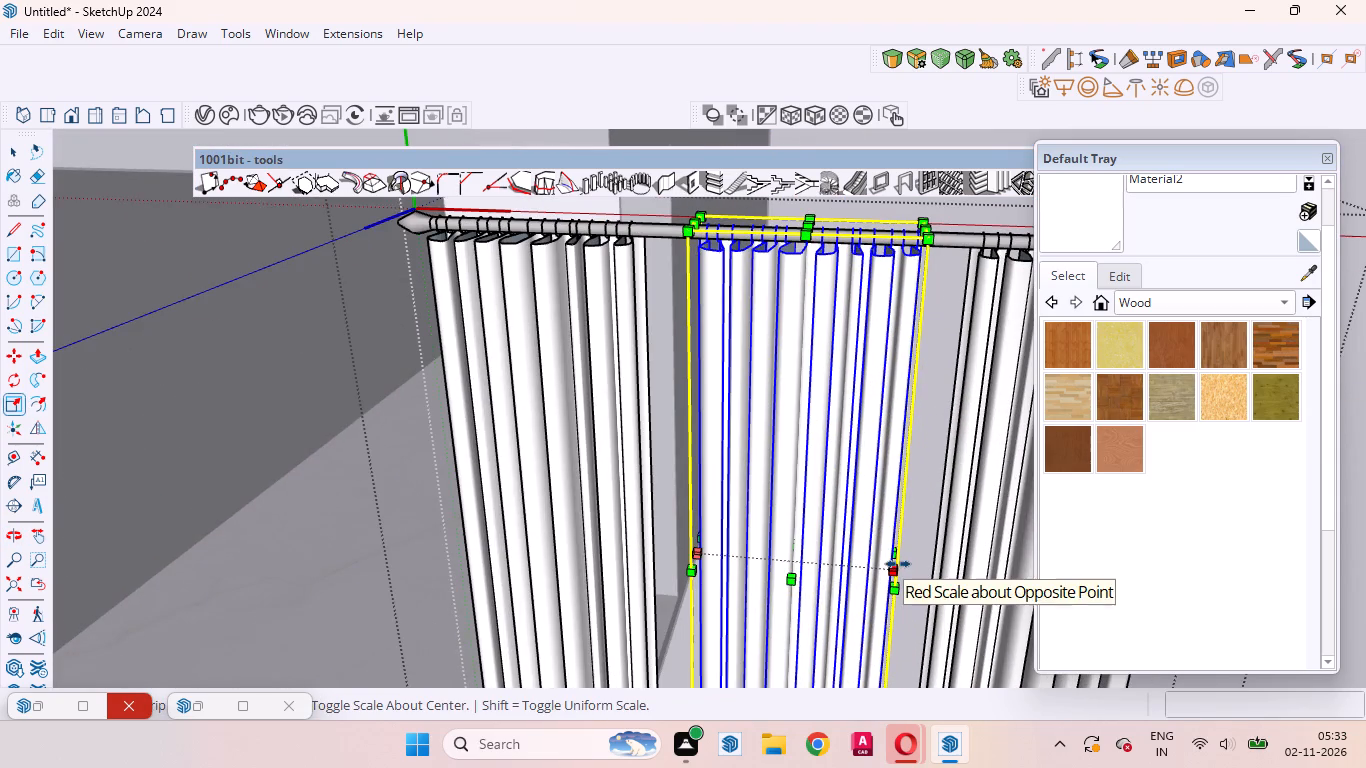
click(898, 564)
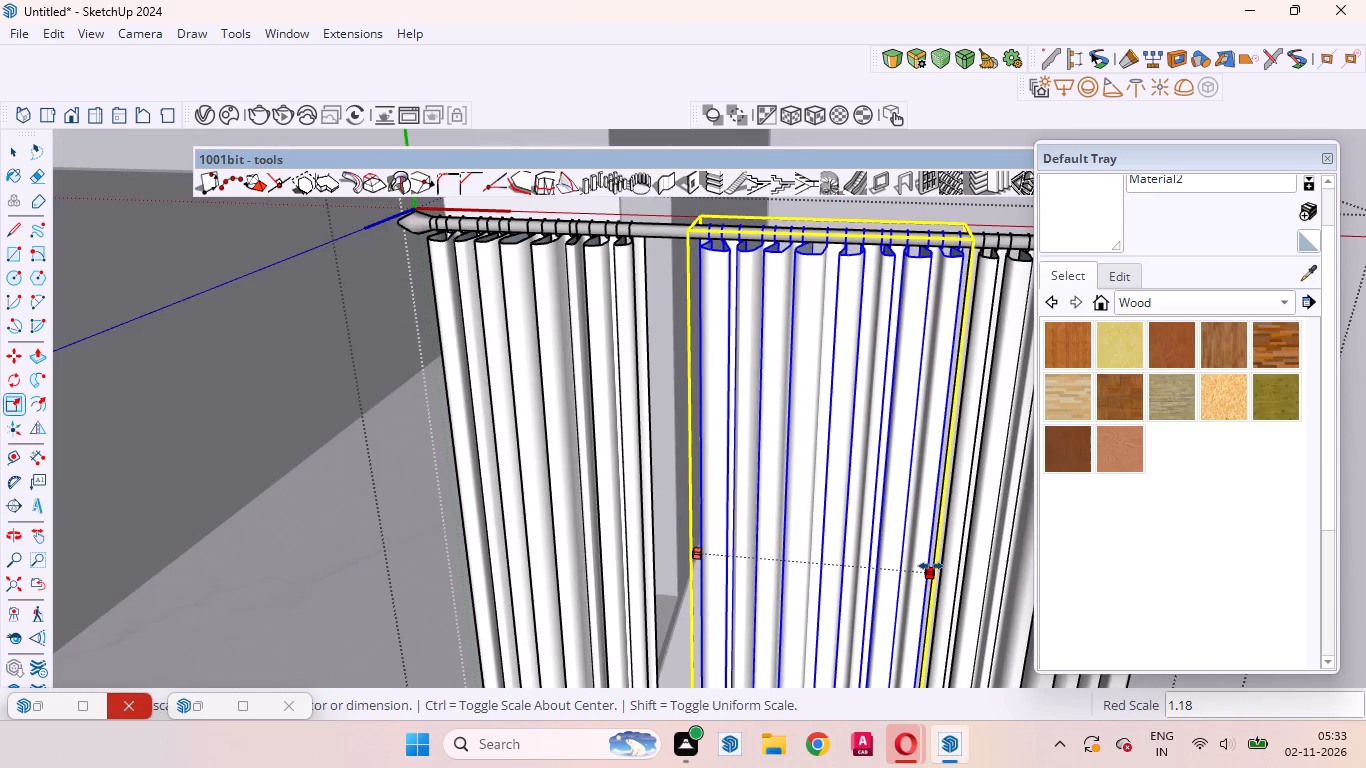
click(931, 566)
click(697, 551)
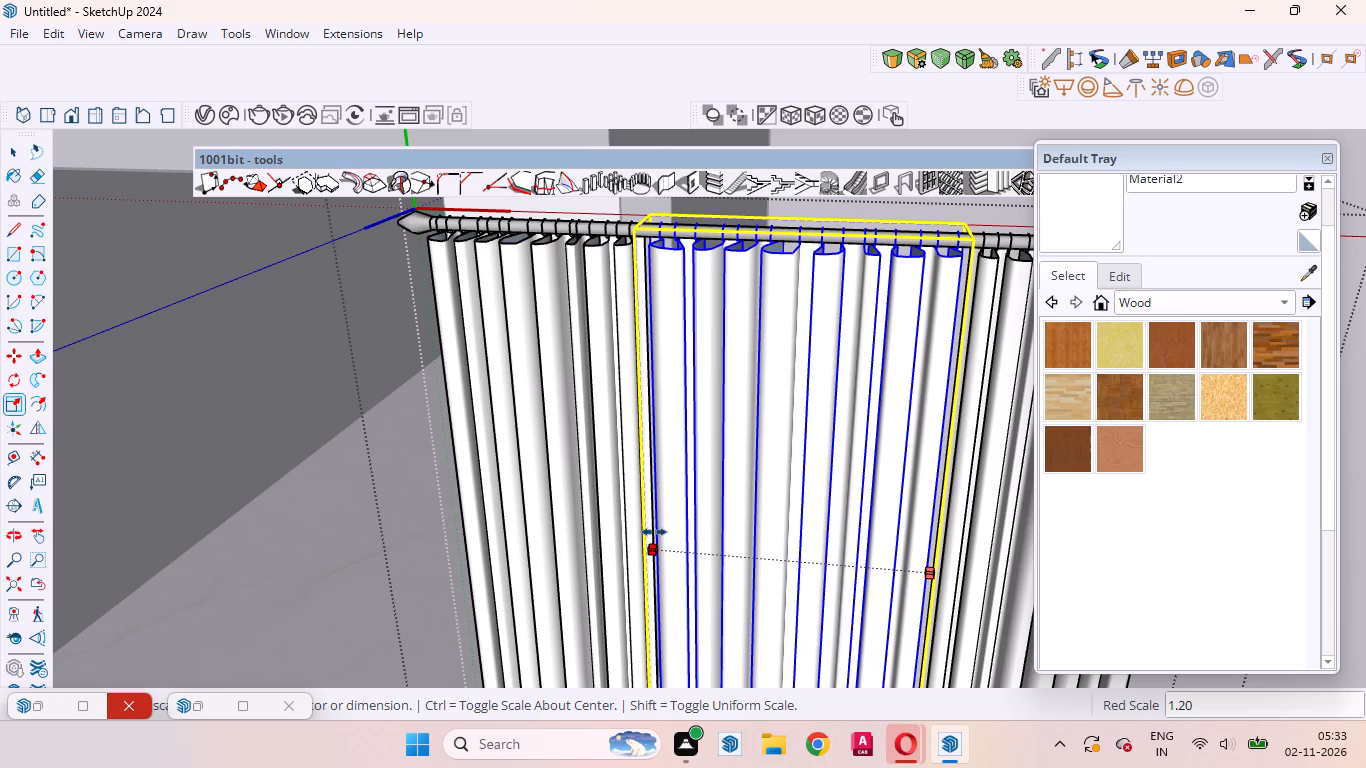
click(654, 532)
scroll(839, 489, down, 17)
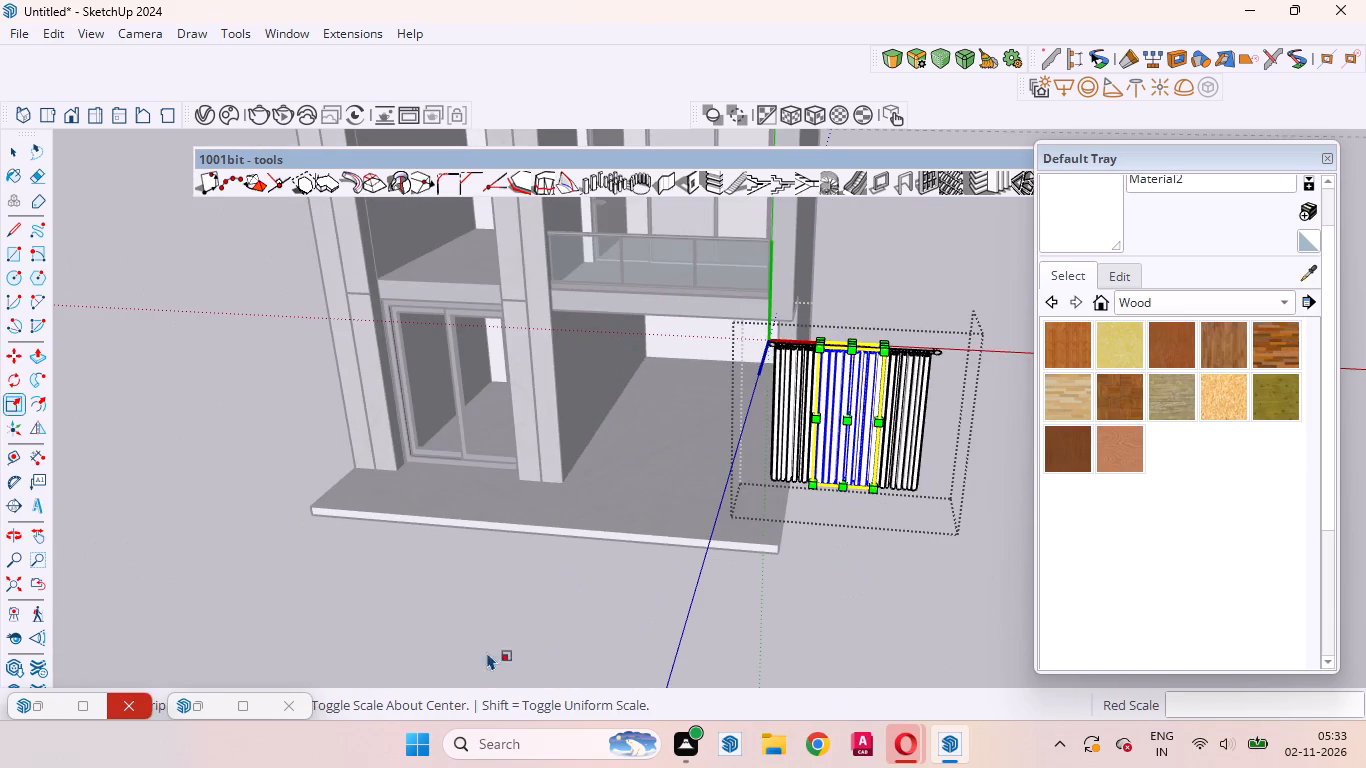
click(21, 153)
click(887, 625)
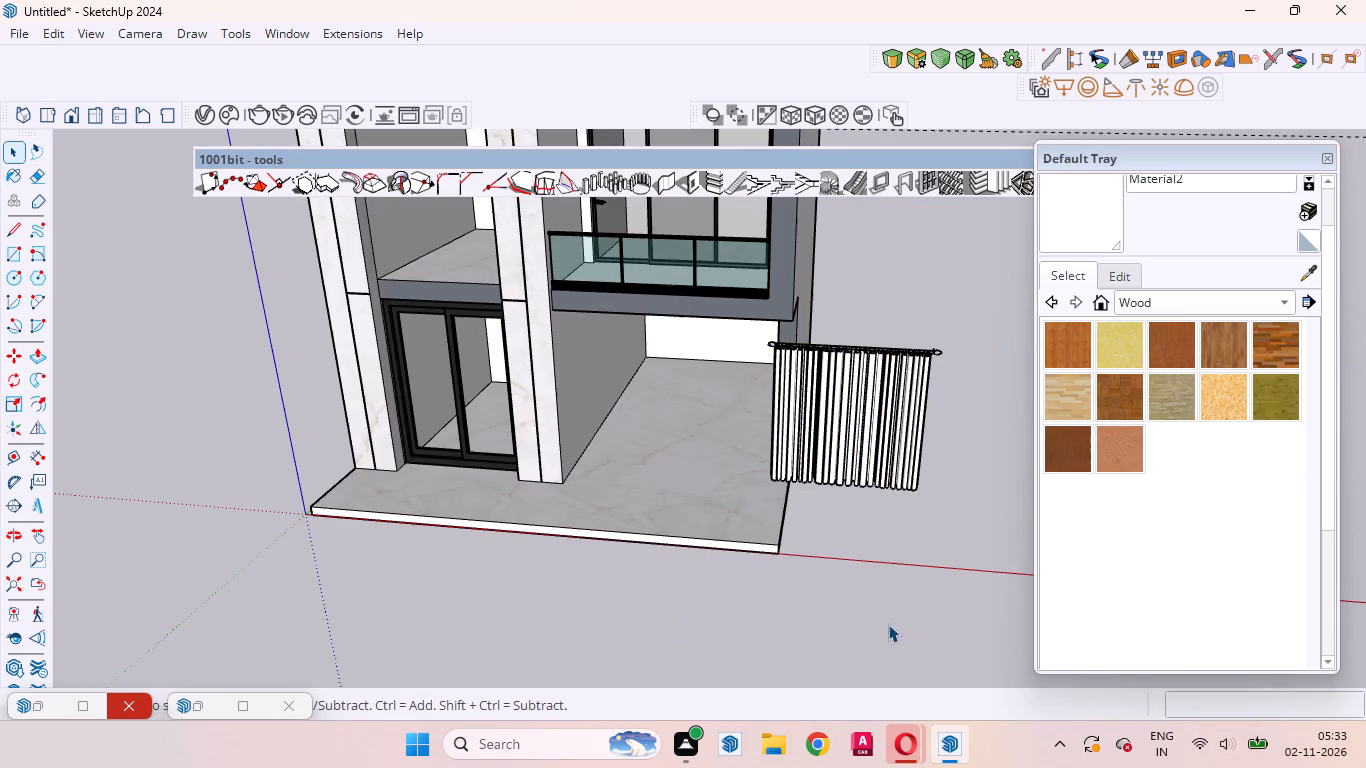
Hide the framed window component behind the balcony railing.
scroll(928, 409, up, 5)
middle_drag(838, 516, 866, 463)
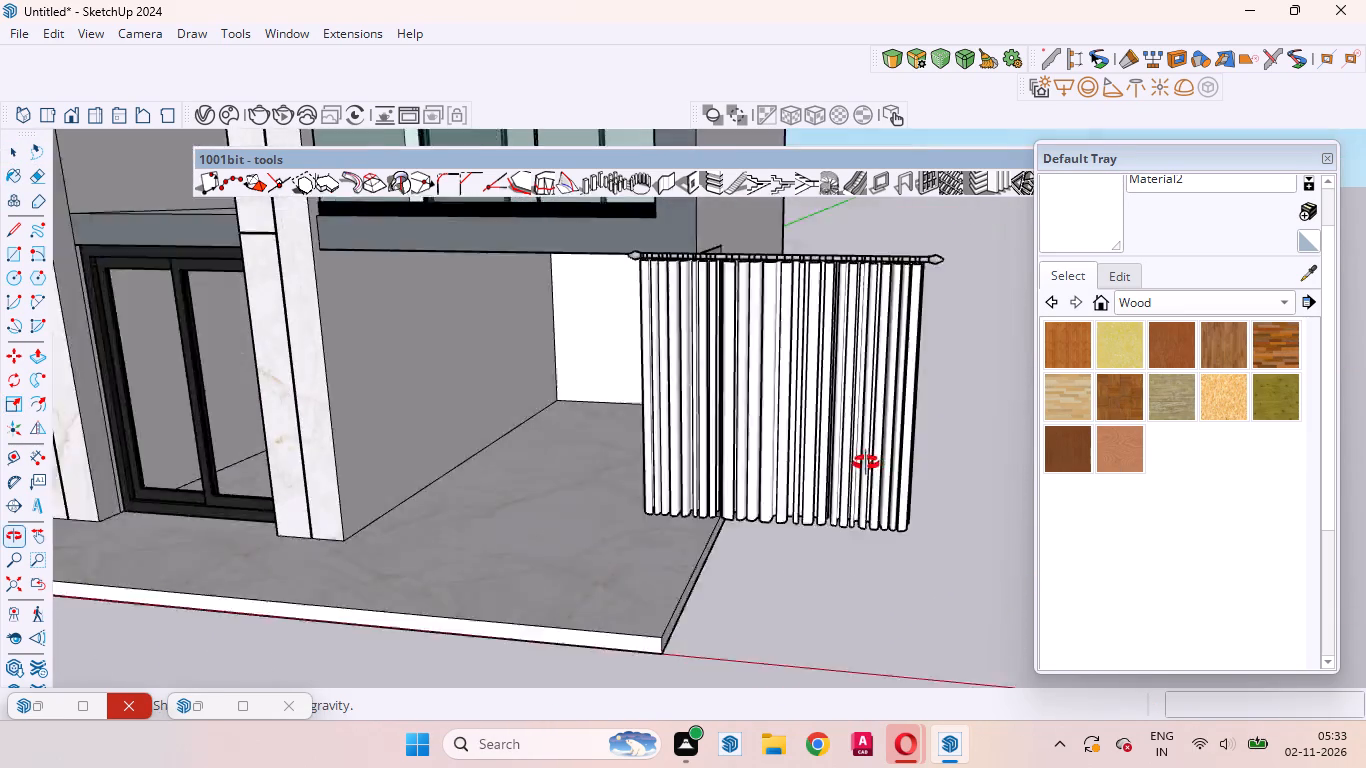
middle_drag(866, 463, 791, 608)
click(842, 508)
scroll(919, 491, down, 17)
middle_drag(832, 505, 875, 309)
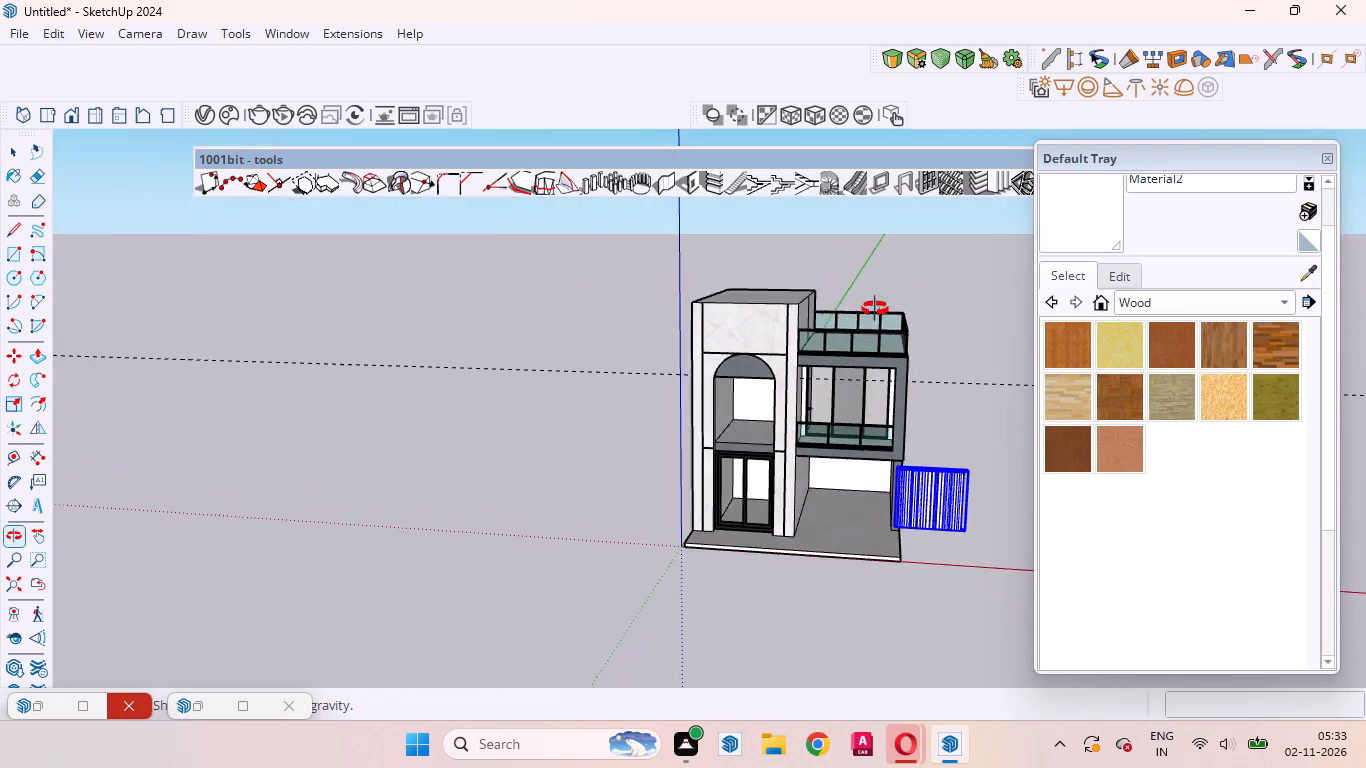
middle_drag(875, 309, 876, 306)
click(857, 399)
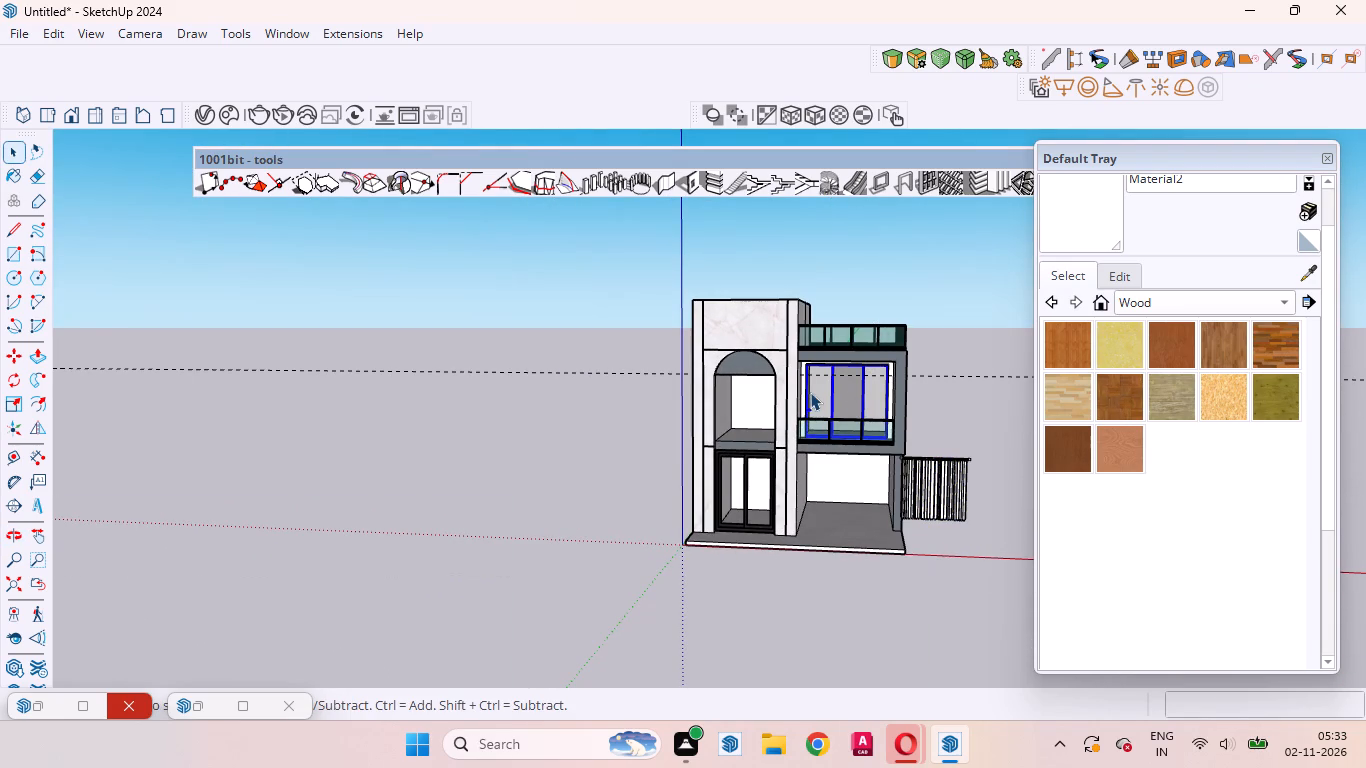
right_click(820, 391)
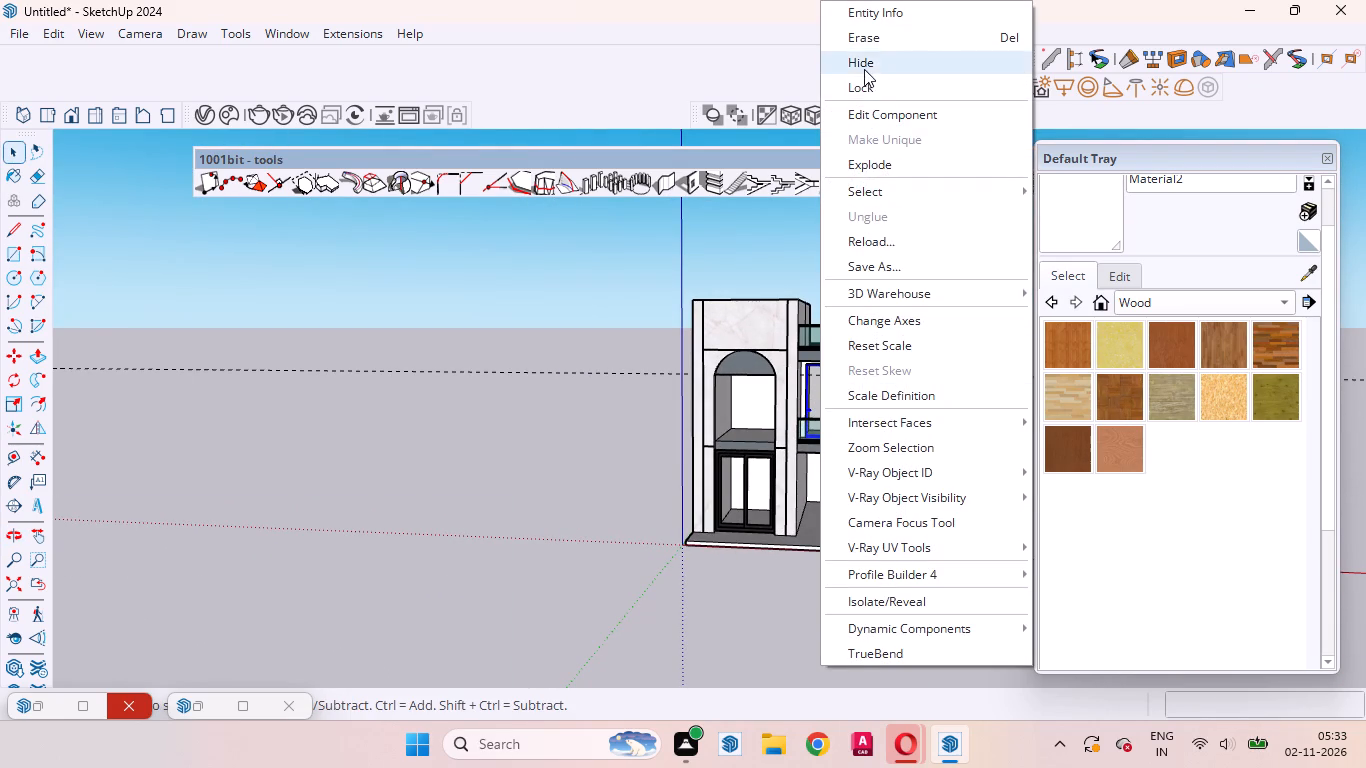
click(864, 69)
Move the whole curtain from its upper corner to the balcony opening's upper corner on the tower side.
scroll(912, 508, up, 9)
click(948, 502)
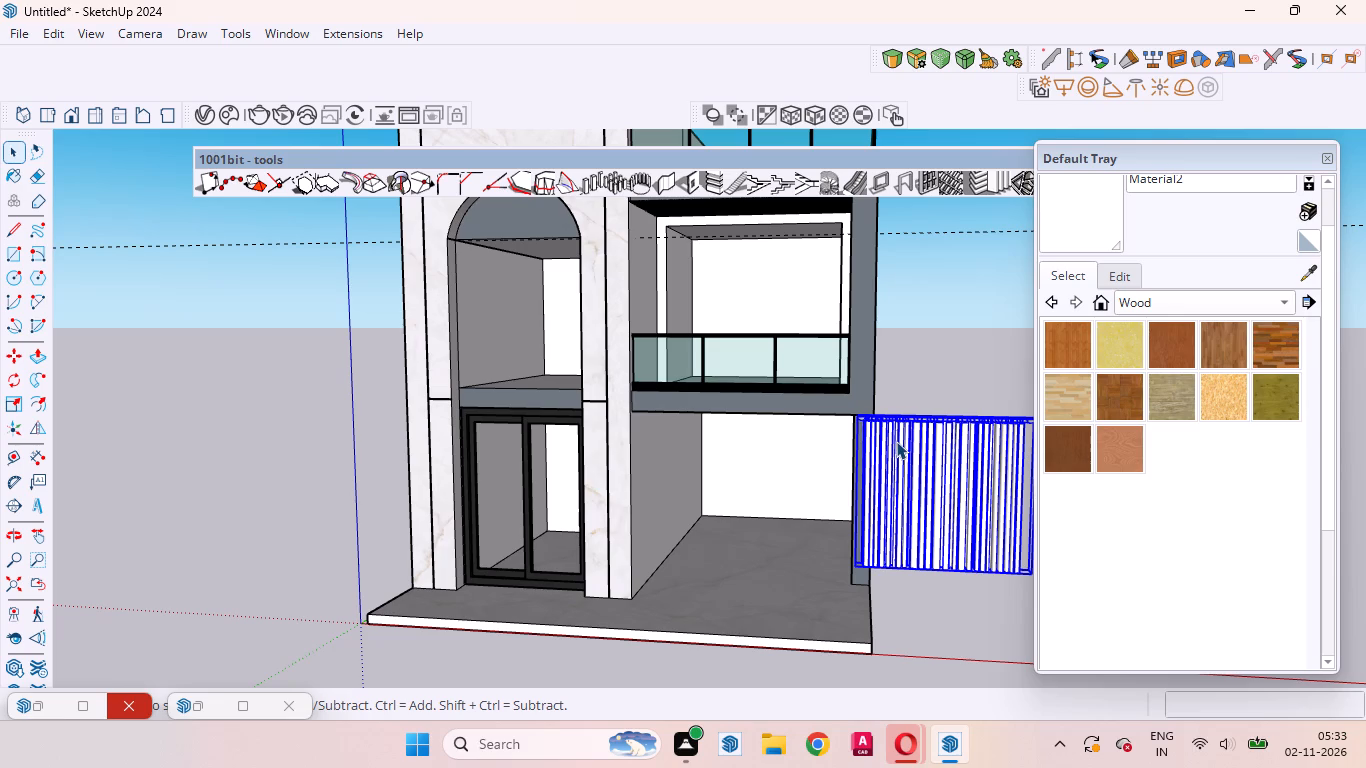
scroll(714, 272, up, 4)
scroll(819, 442, down, 5)
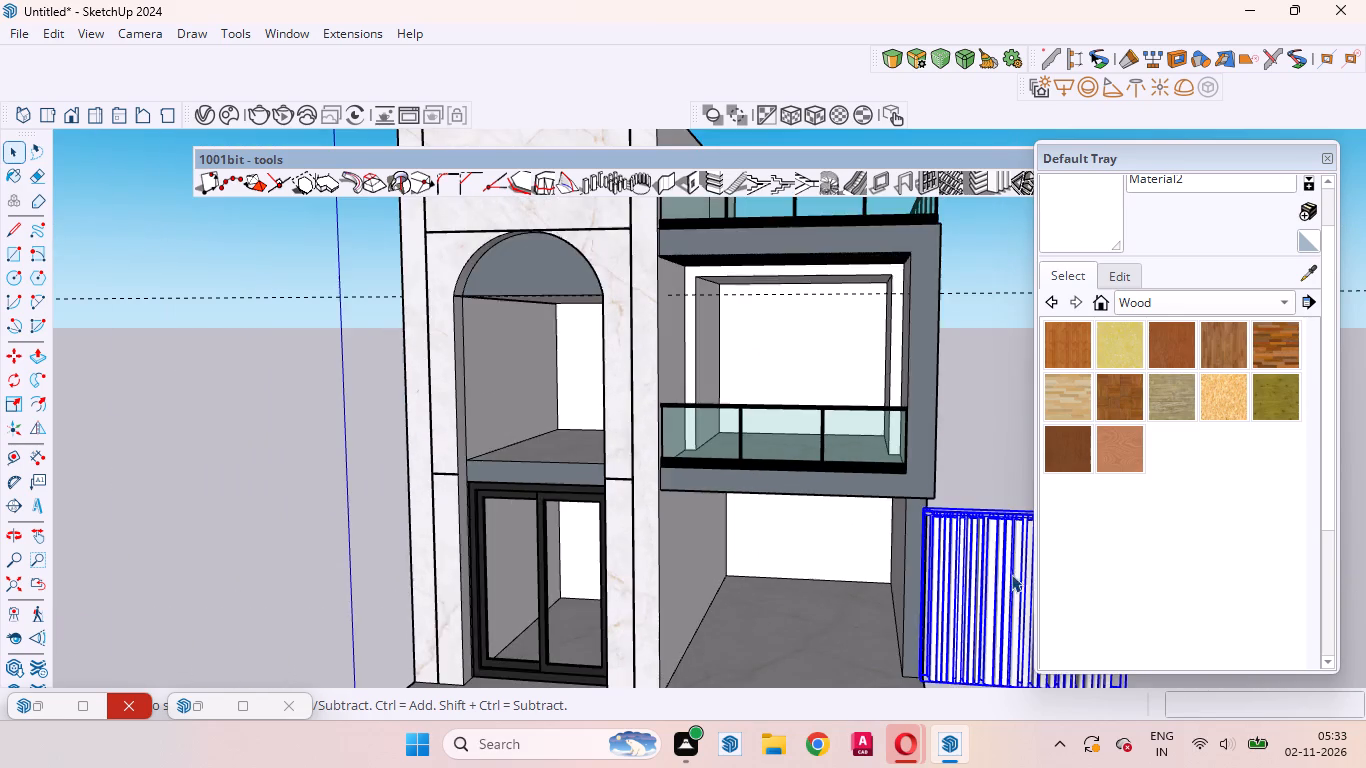
middle_drag(1006, 616, 569, 669)
scroll(629, 530, down, 6)
key(m)
scroll(585, 530, up, 5)
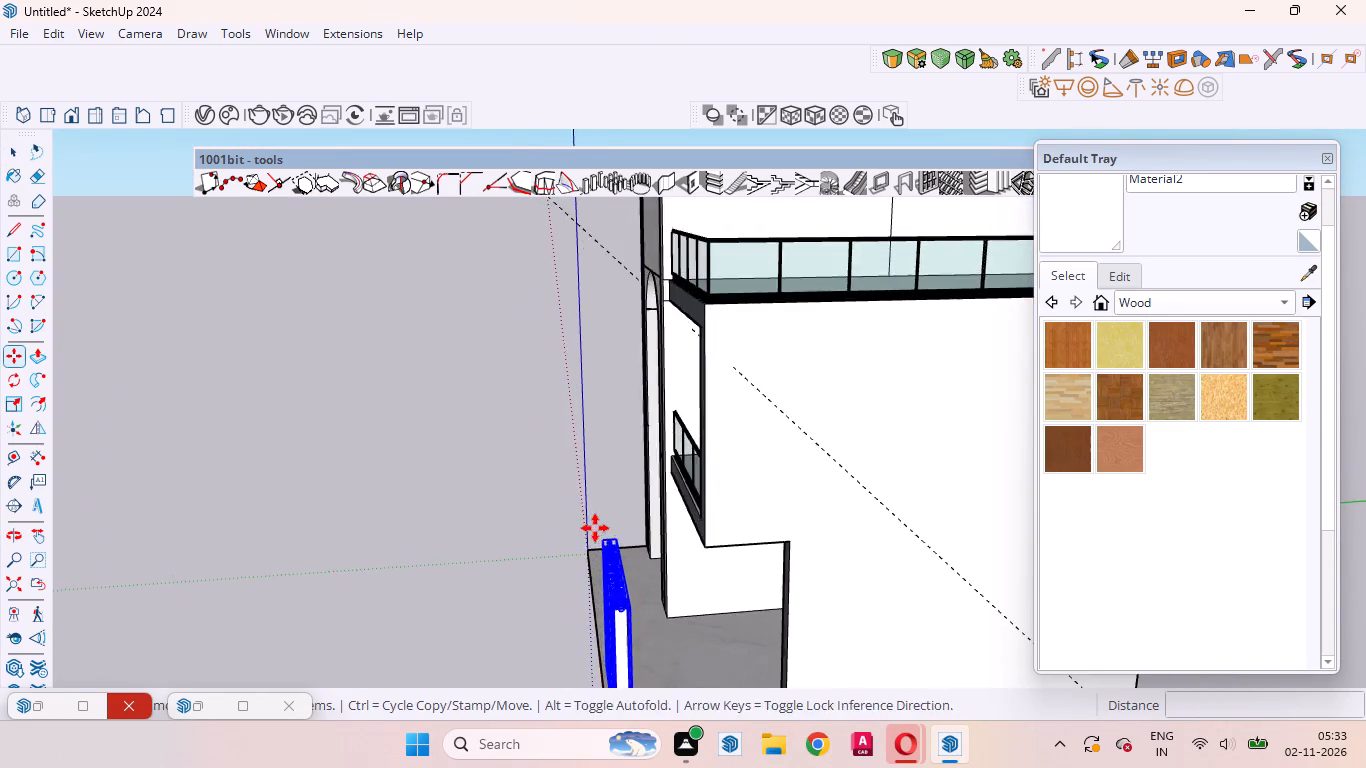
scroll(595, 528, up, 9)
click(604, 571)
scroll(769, 507, down, 2)
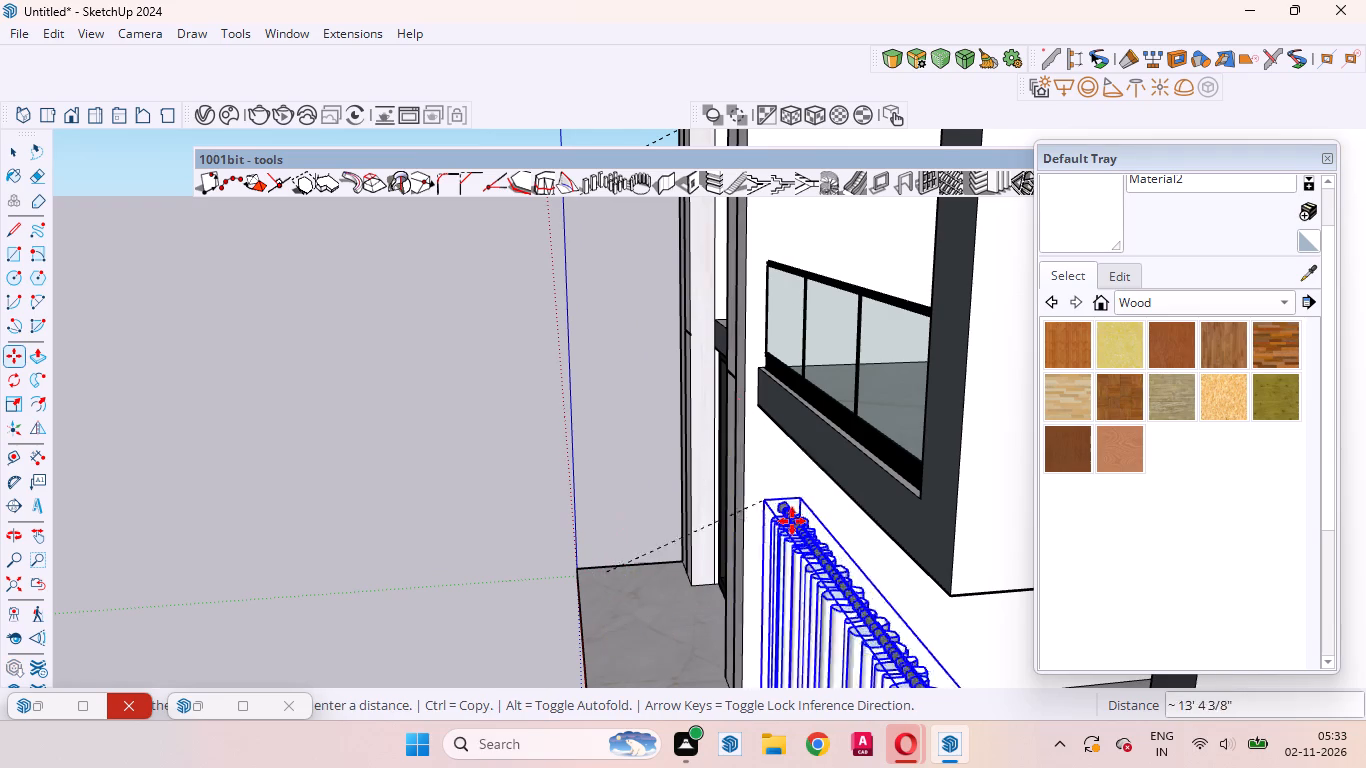
scroll(792, 521, down, 8)
middle_drag(720, 539, 979, 515)
scroll(902, 452, down, 2)
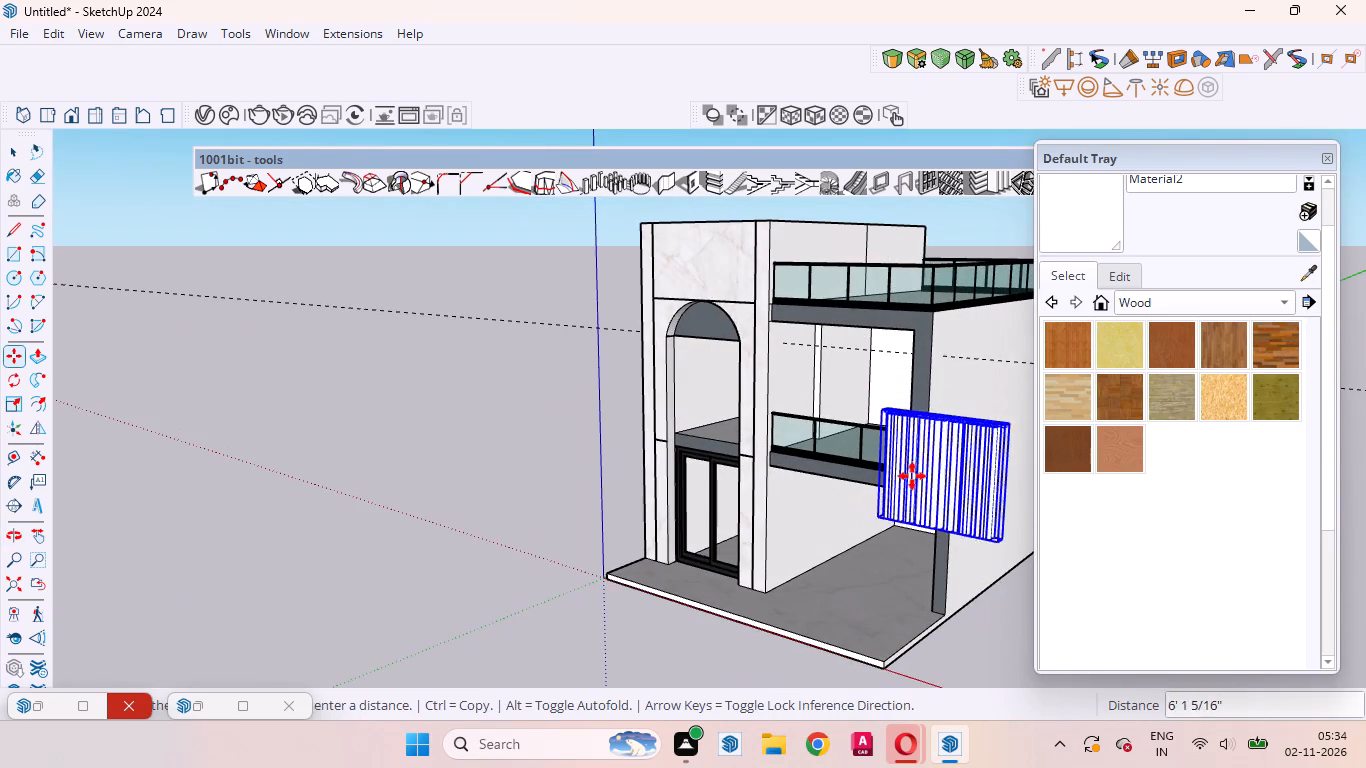
scroll(912, 476, down, 4)
scroll(830, 394, up, 20)
scroll(830, 394, up, 2)
middle_drag(898, 435, 896, 419)
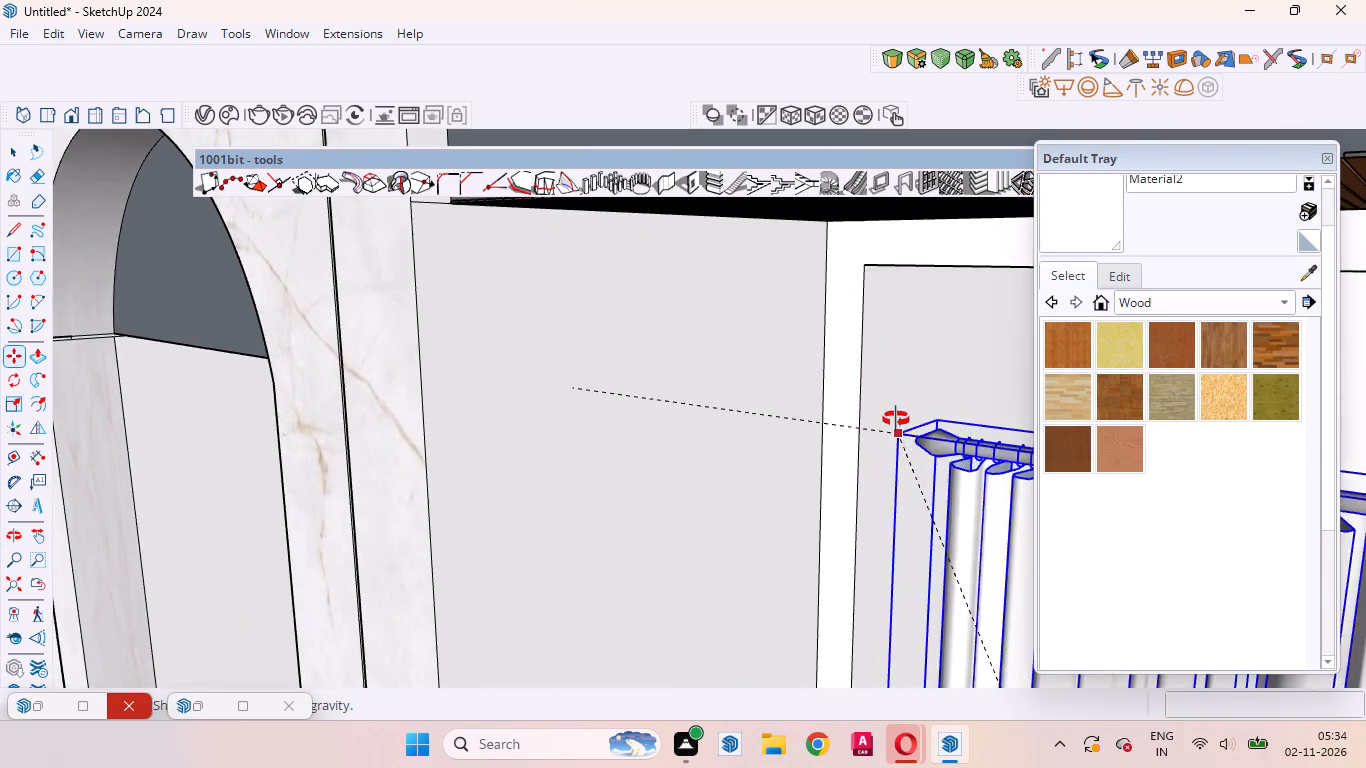
middle_drag(896, 419, 891, 349)
scroll(910, 352, up, 16)
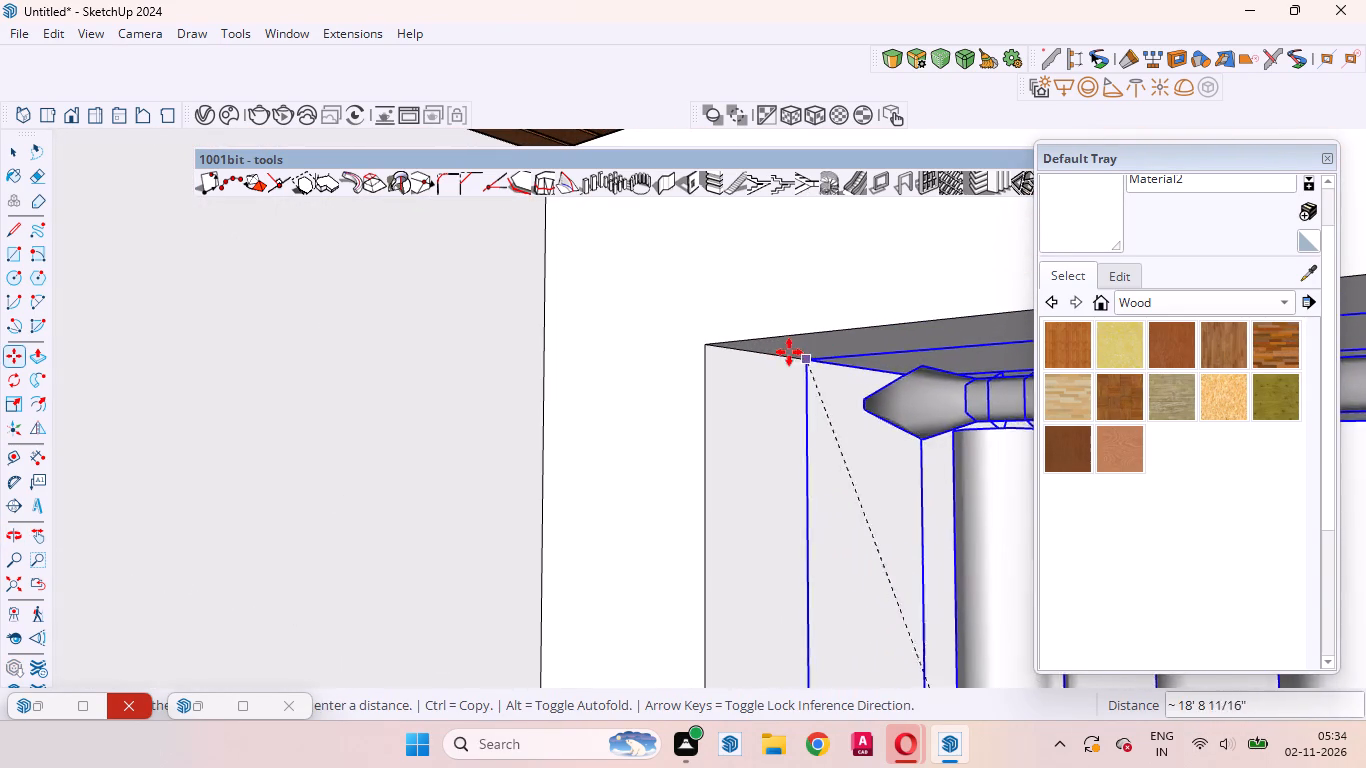
click(709, 347)
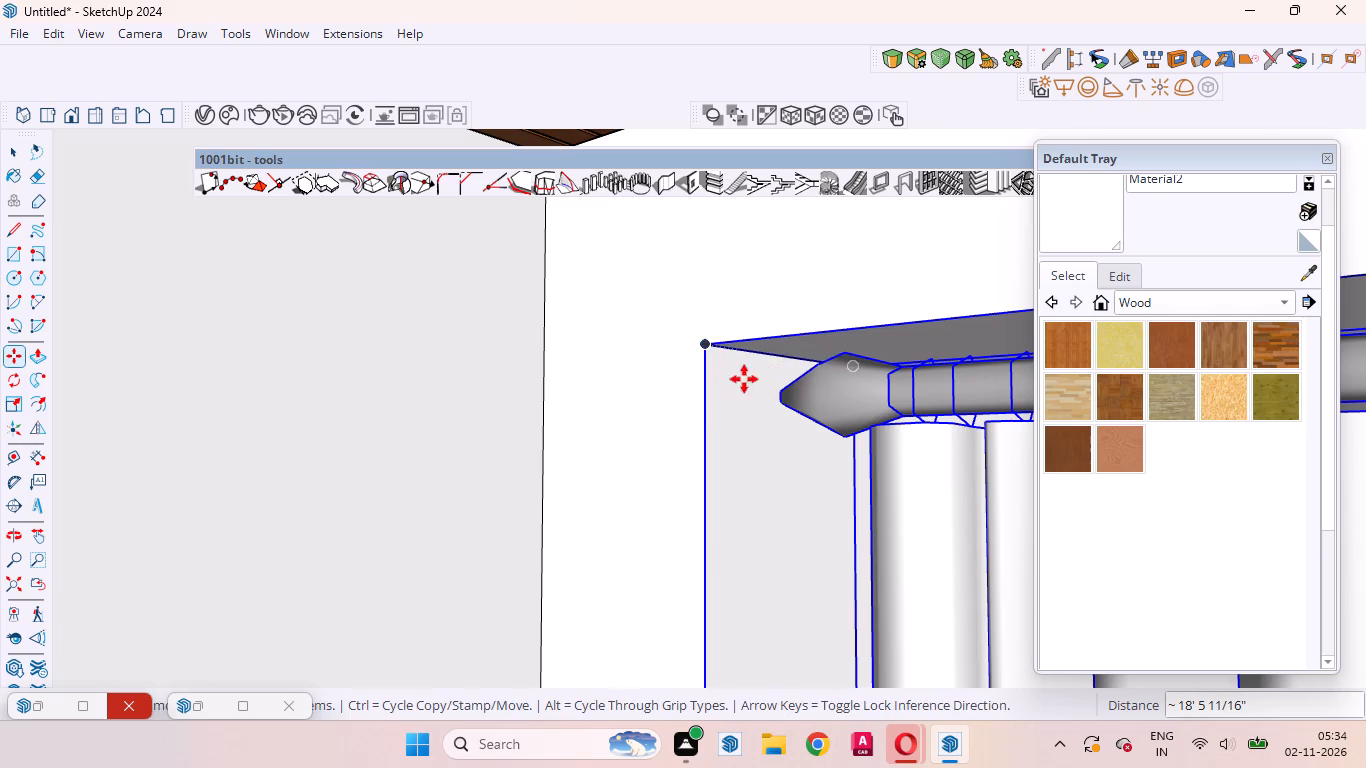
Shift the curtain 3 1/2" along the green axis, deeper into the balcony opening.
scroll(741, 376, up, 6)
click(668, 310)
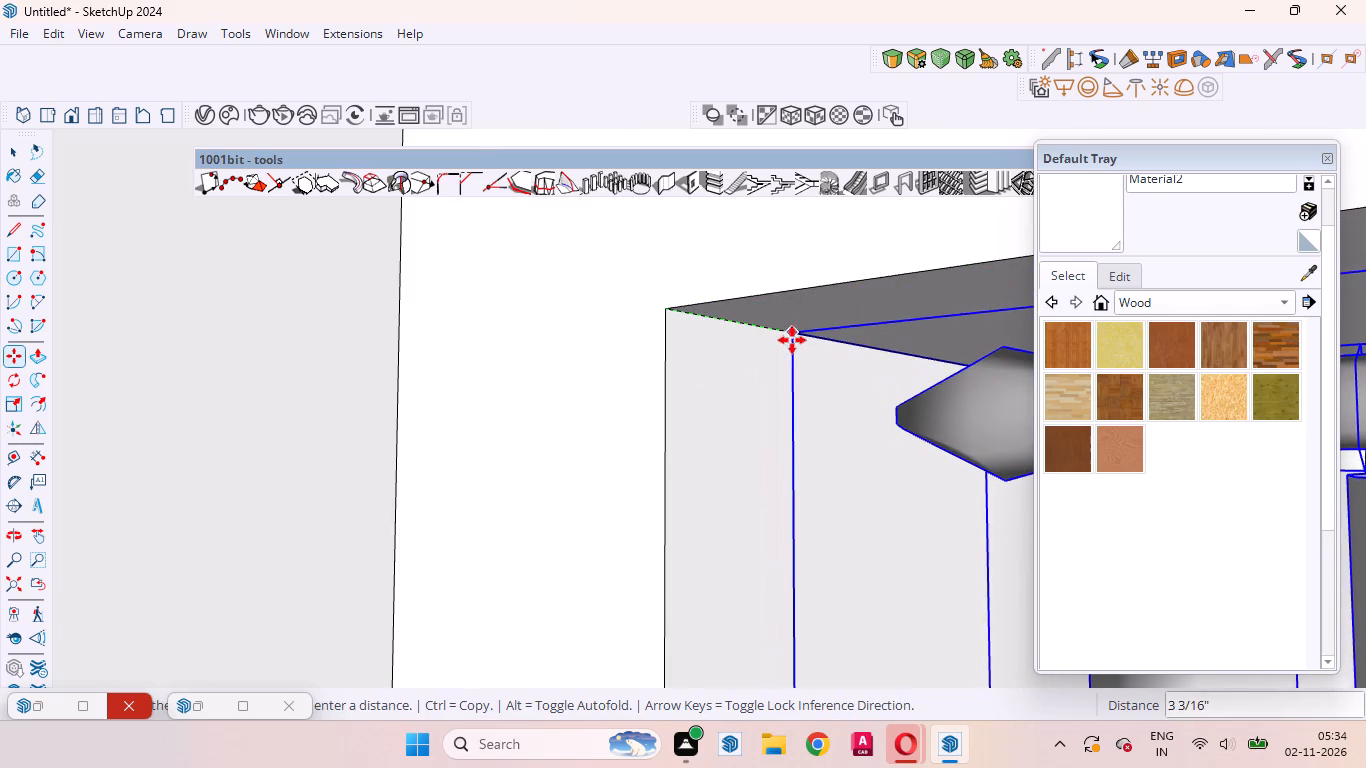
click(801, 339)
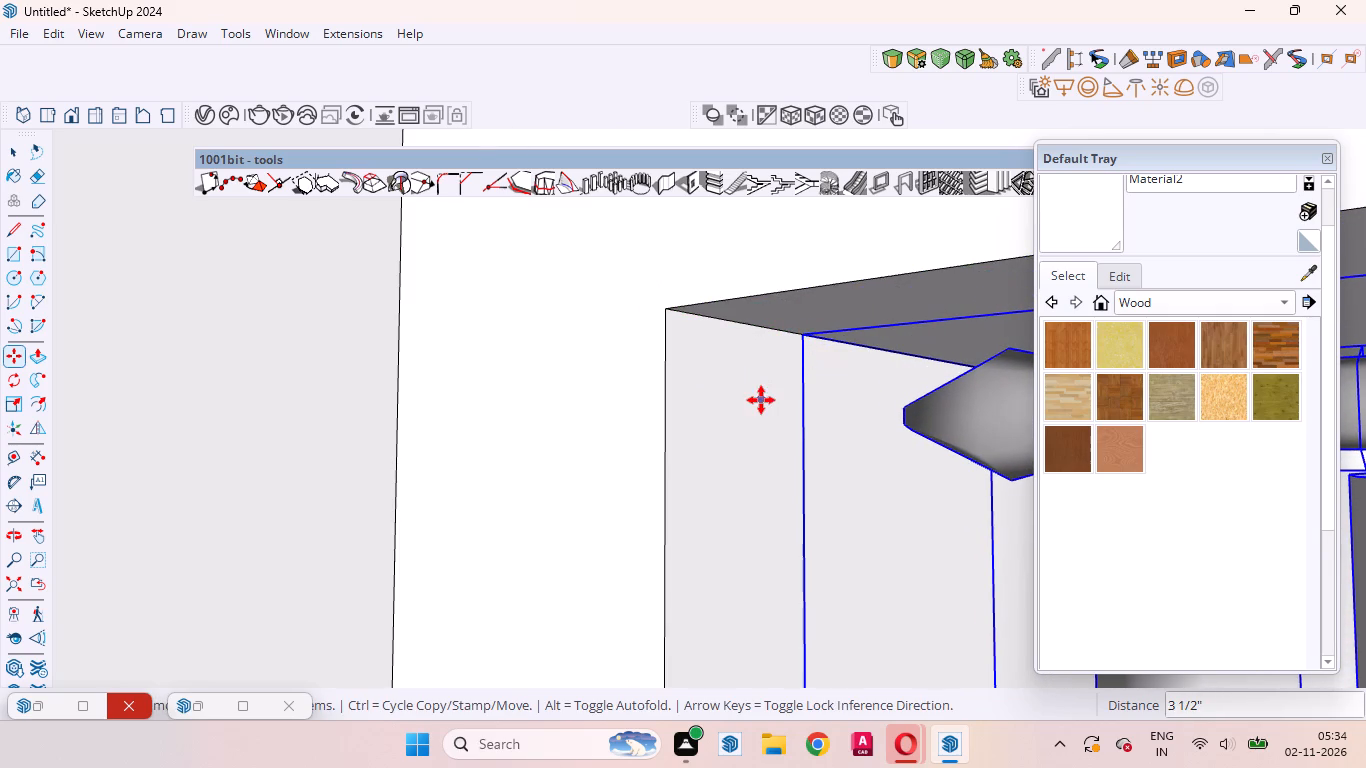
key(space)
Stretch the curtain downward toward the balcony room's floor with a scale of about 1.25.
scroll(739, 405, down, 12)
middle_drag(758, 413, 825, 515)
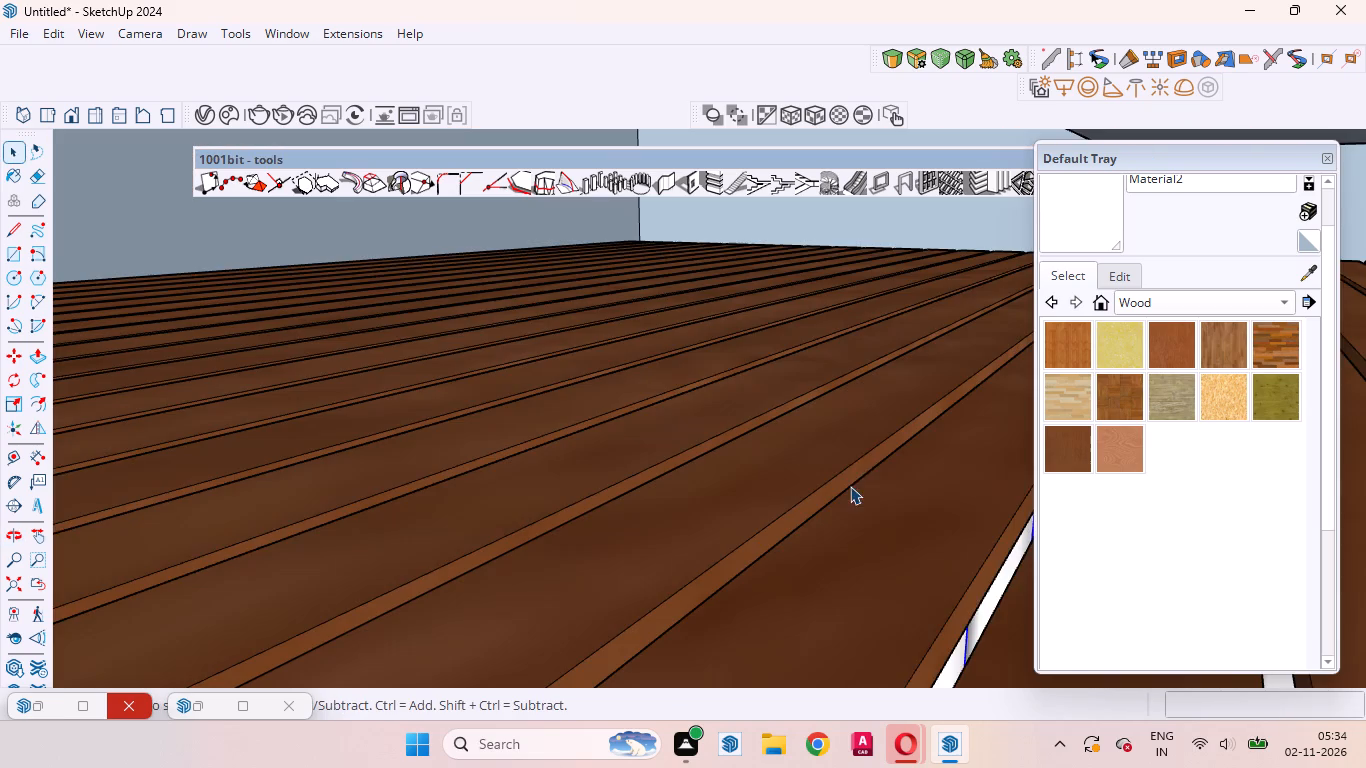
scroll(852, 446, down, 4)
middle_drag(854, 557, 944, 335)
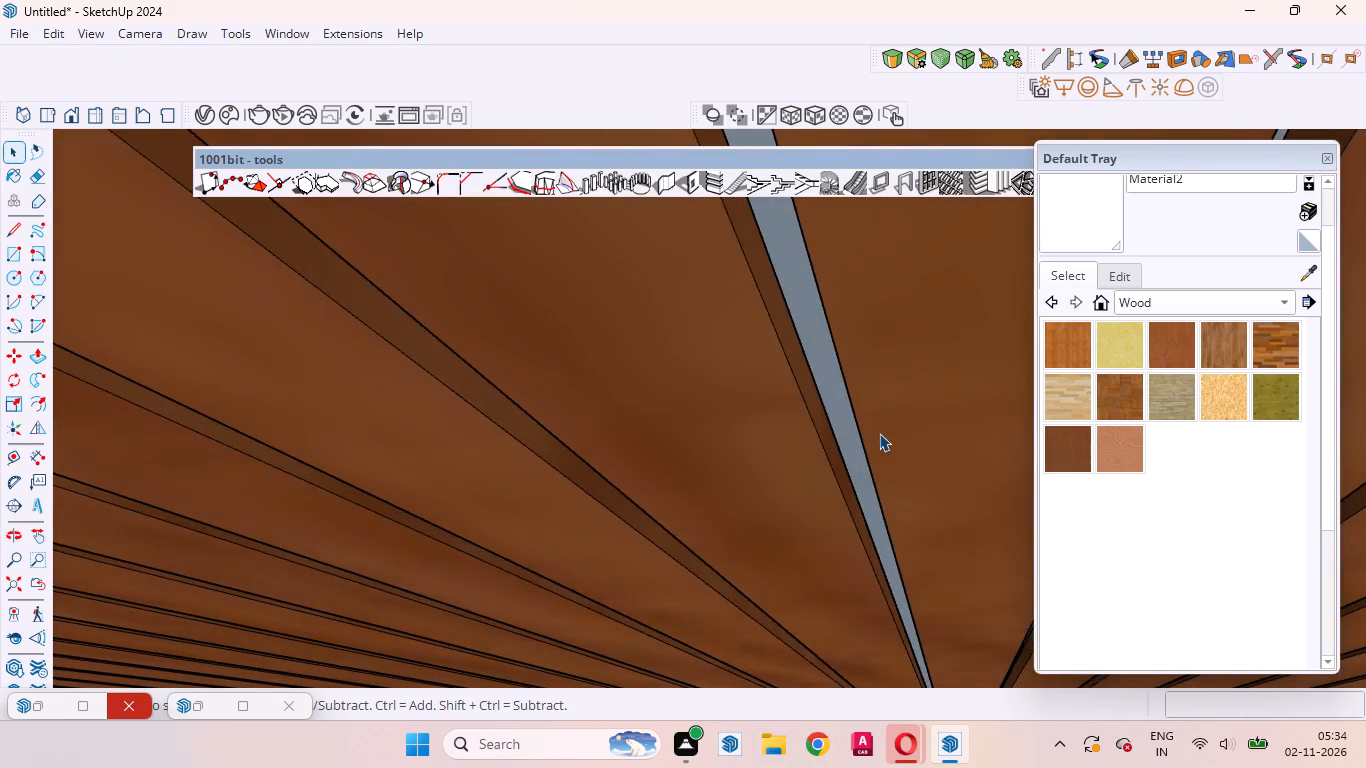
scroll(879, 430, down, 20)
scroll(879, 430, down, 18)
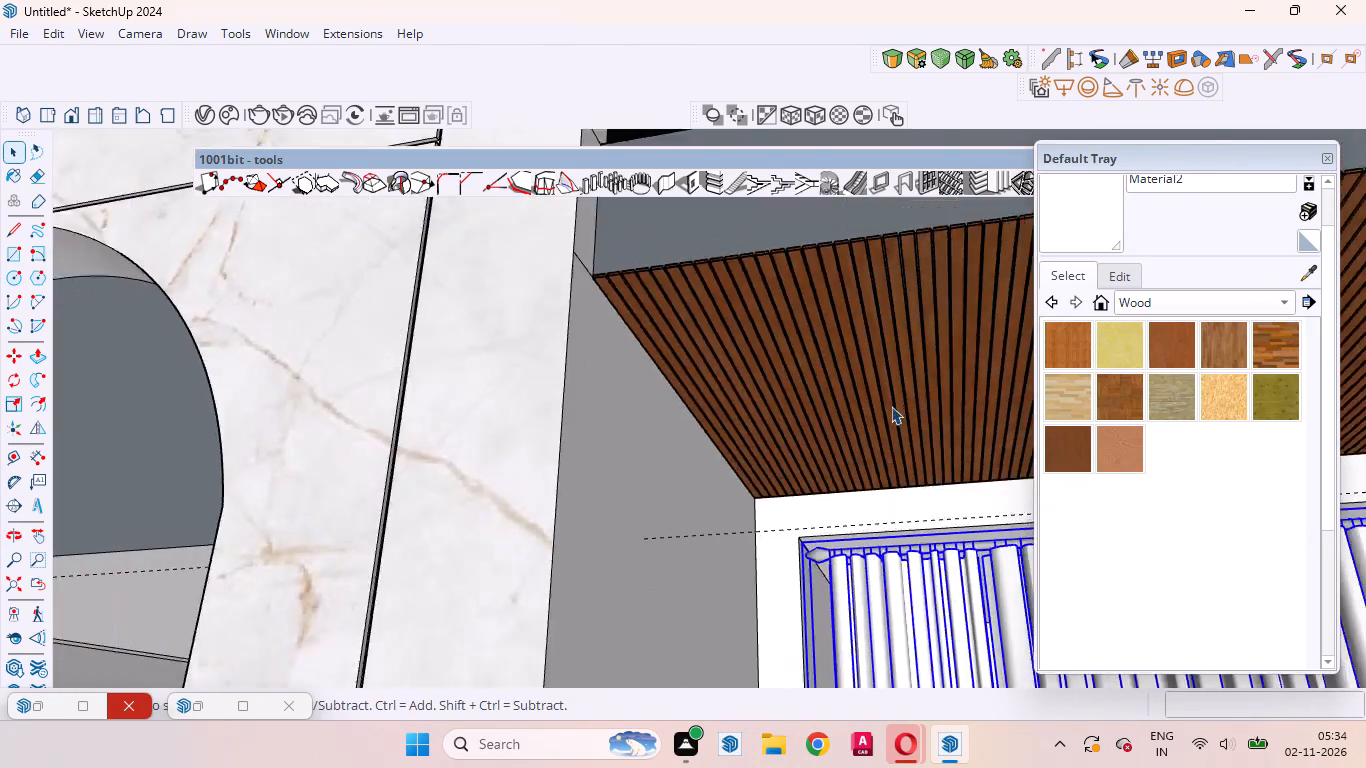
scroll(891, 406, down, 20)
middle_drag(833, 455, 932, 675)
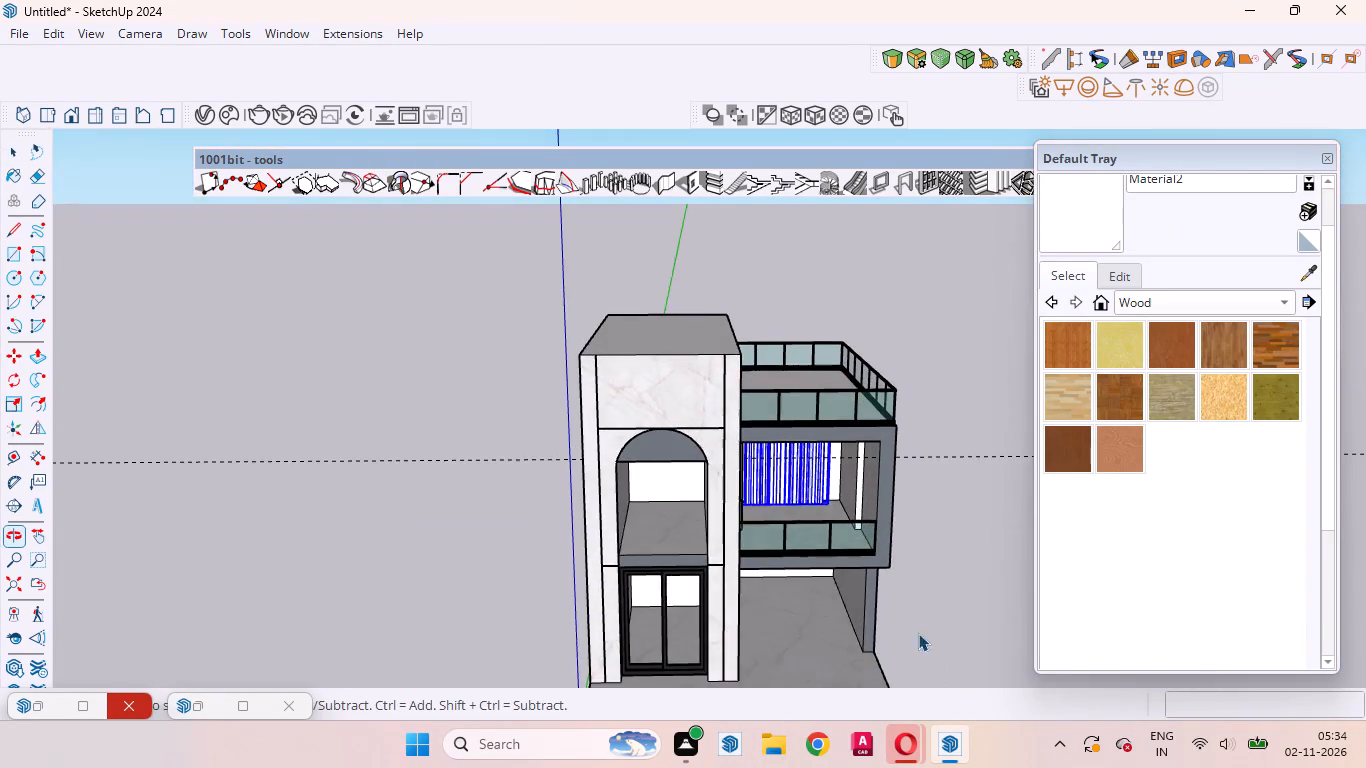
scroll(828, 498, up, 17)
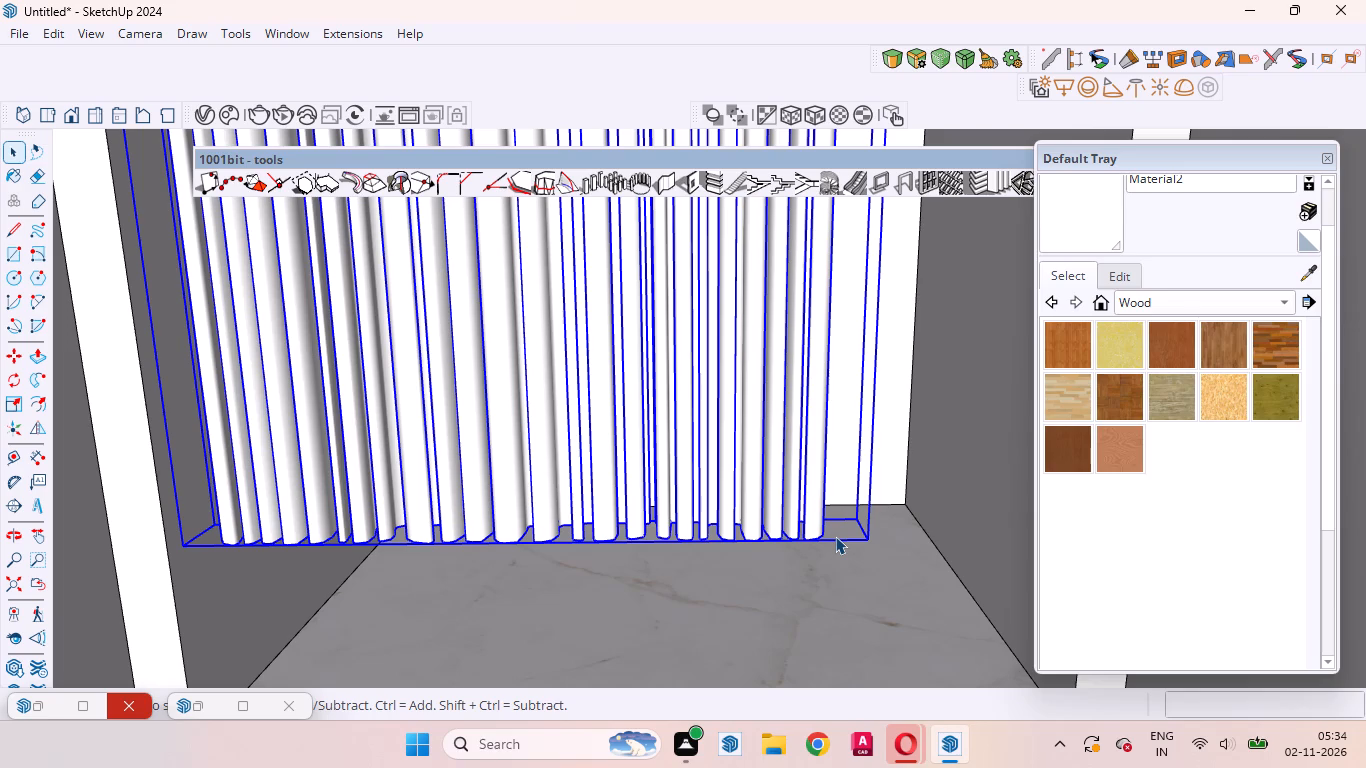
key(s)
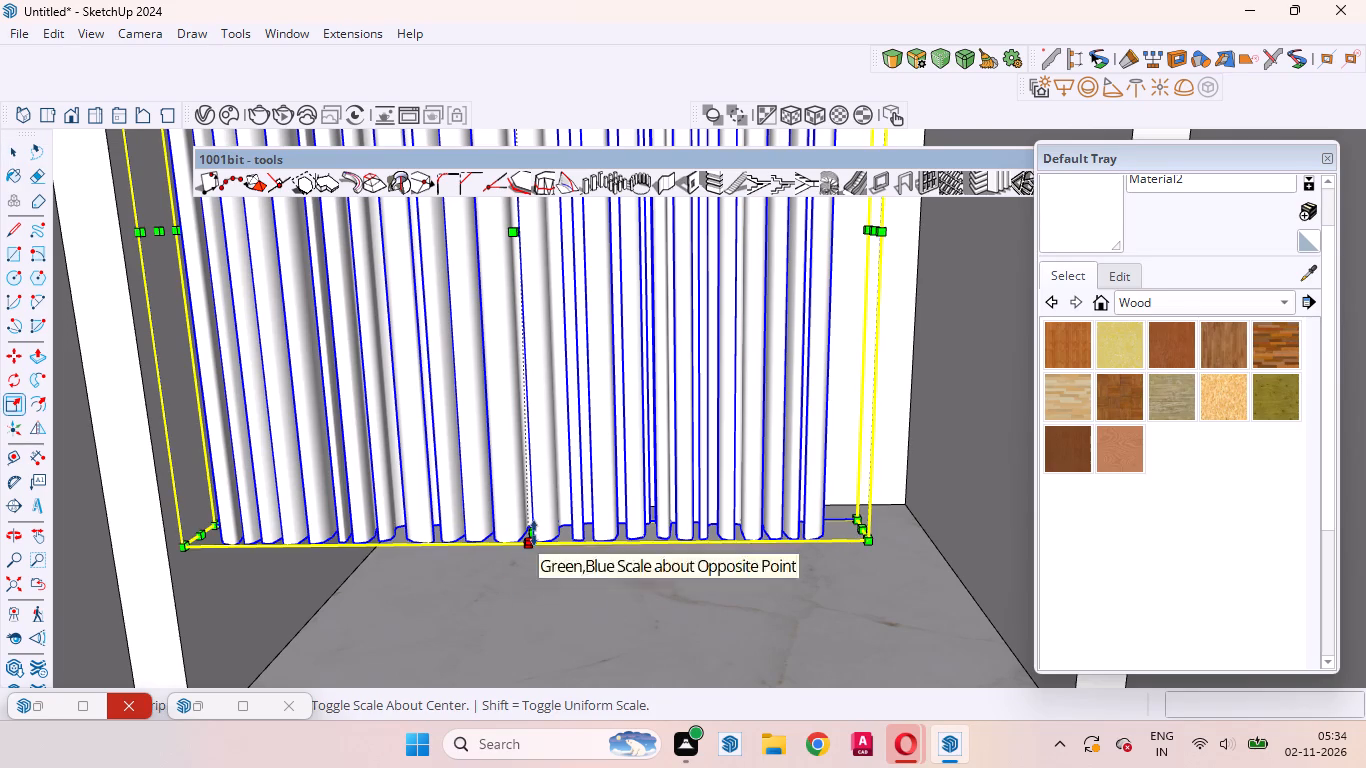
click(534, 530)
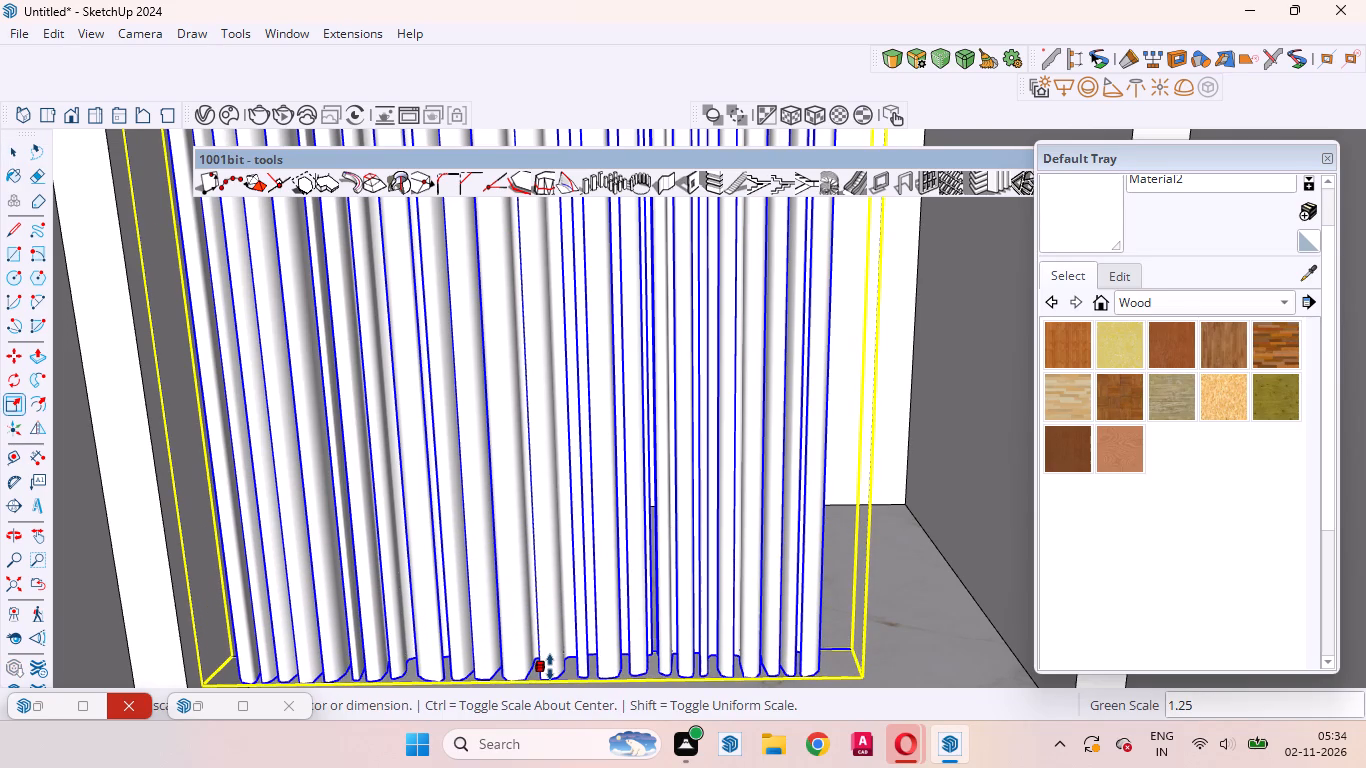
click(550, 668)
Widen the curtain along the red axis to the opening's outer jamb, finishing with a scale of about 1.06.
scroll(593, 580, down, 6)
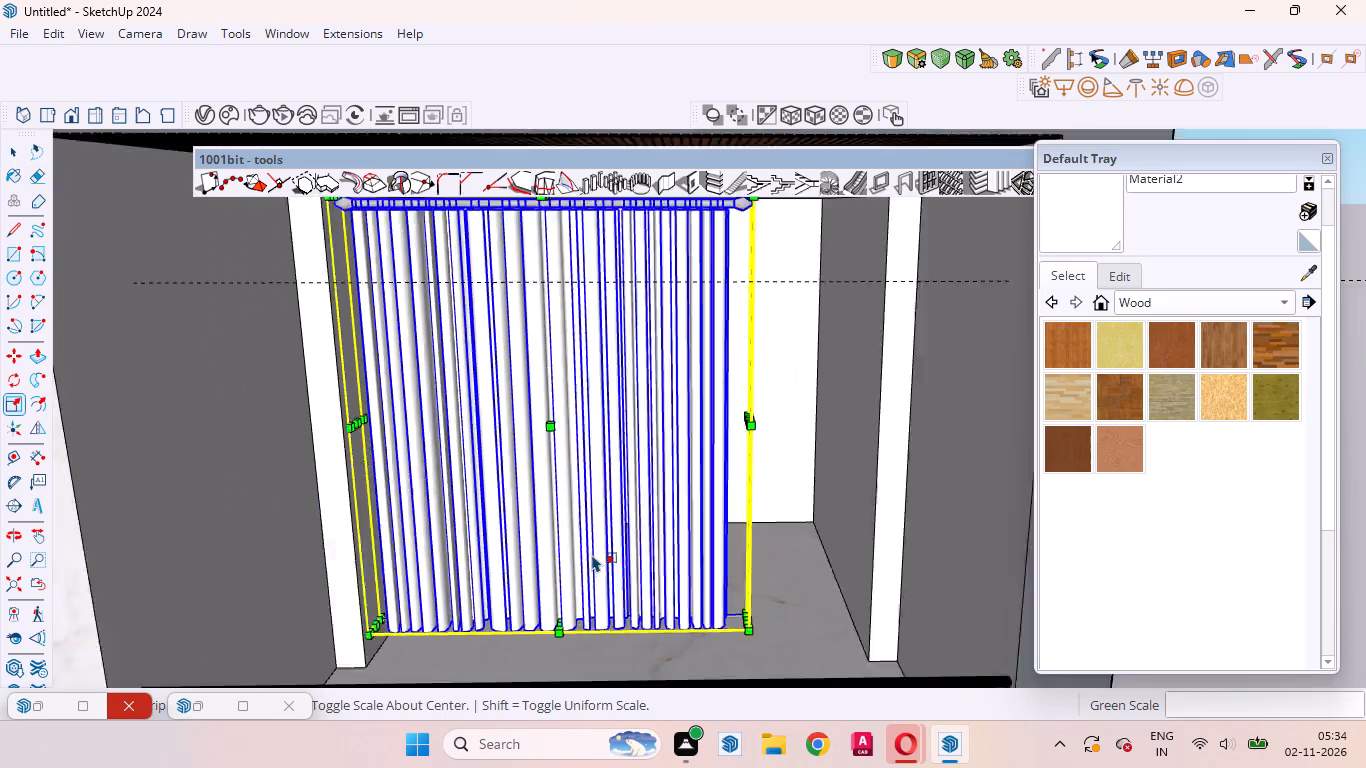
scroll(592, 554, down, 2)
click(732, 435)
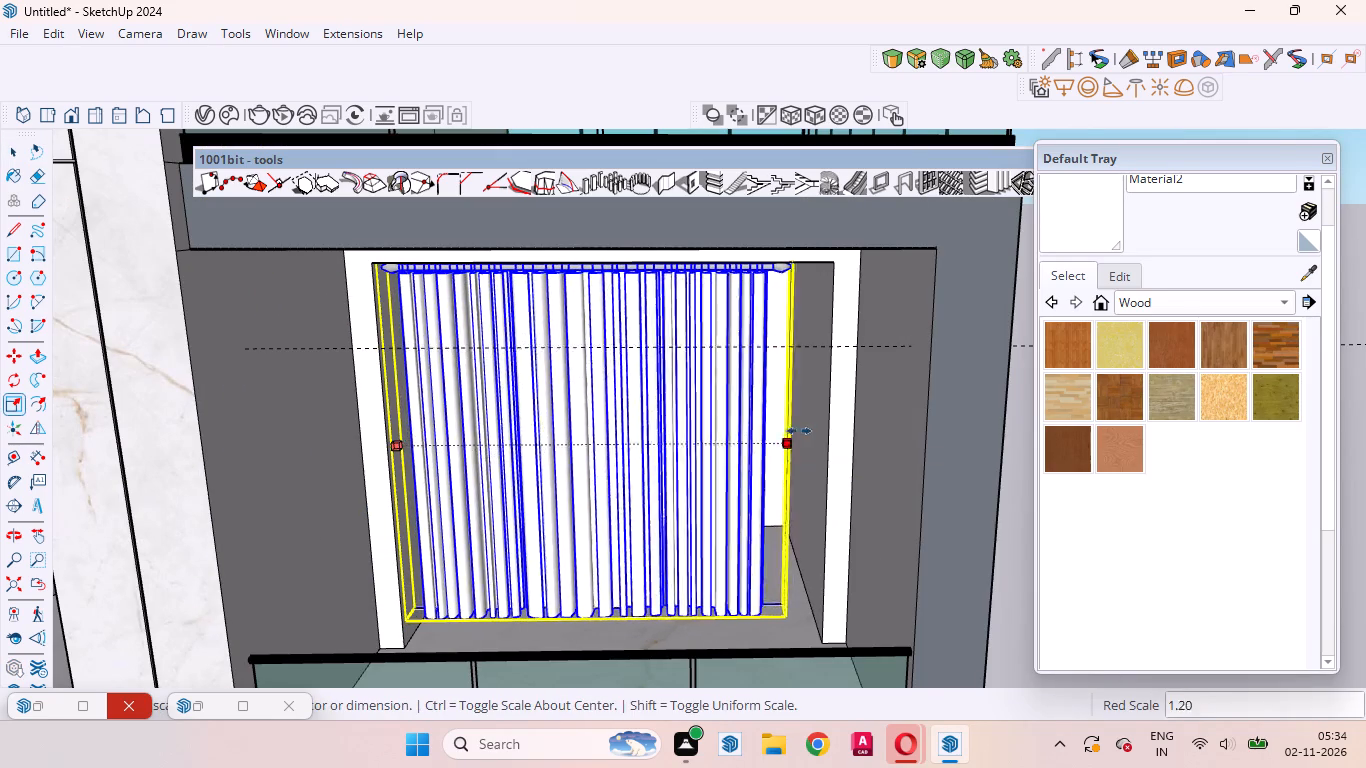
click(823, 430)
middle_drag(793, 540, 720, 518)
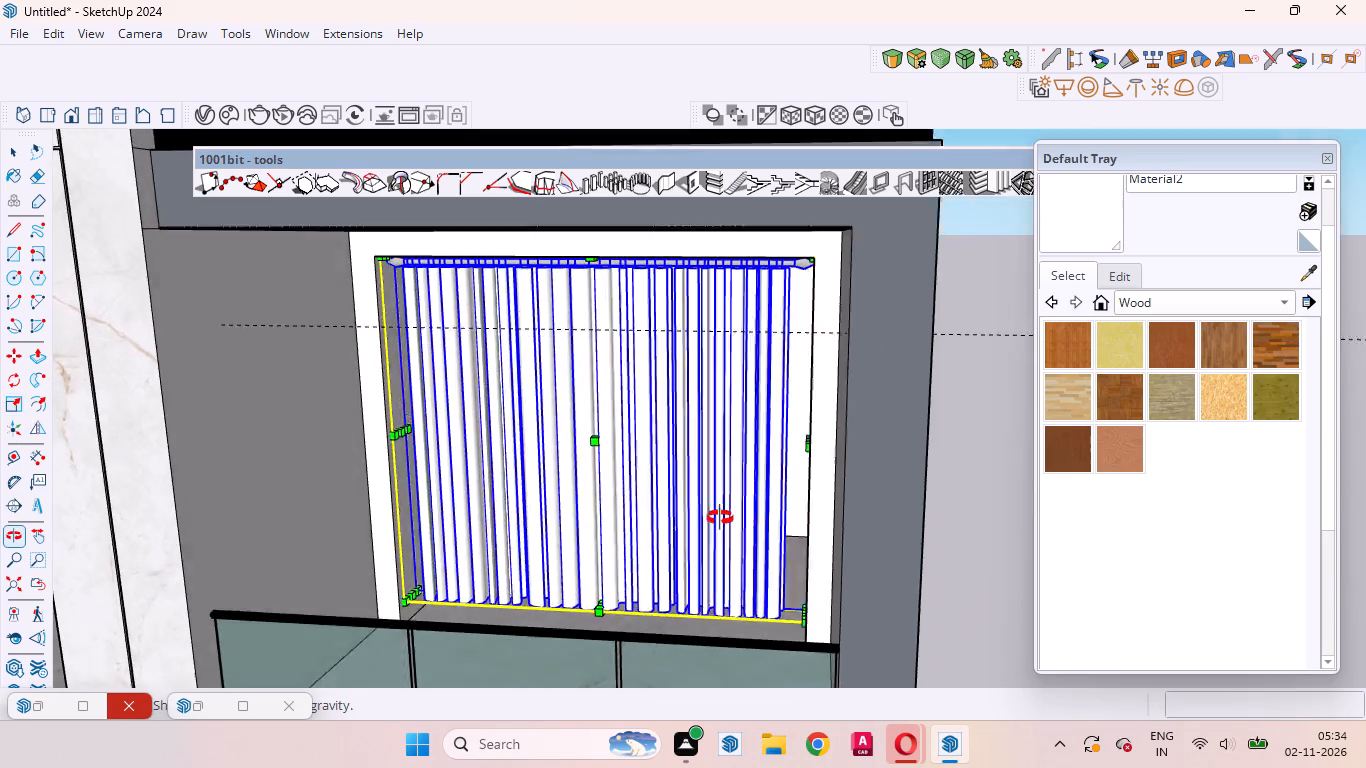
middle_drag(720, 518, 813, 532)
scroll(825, 441, up, 4)
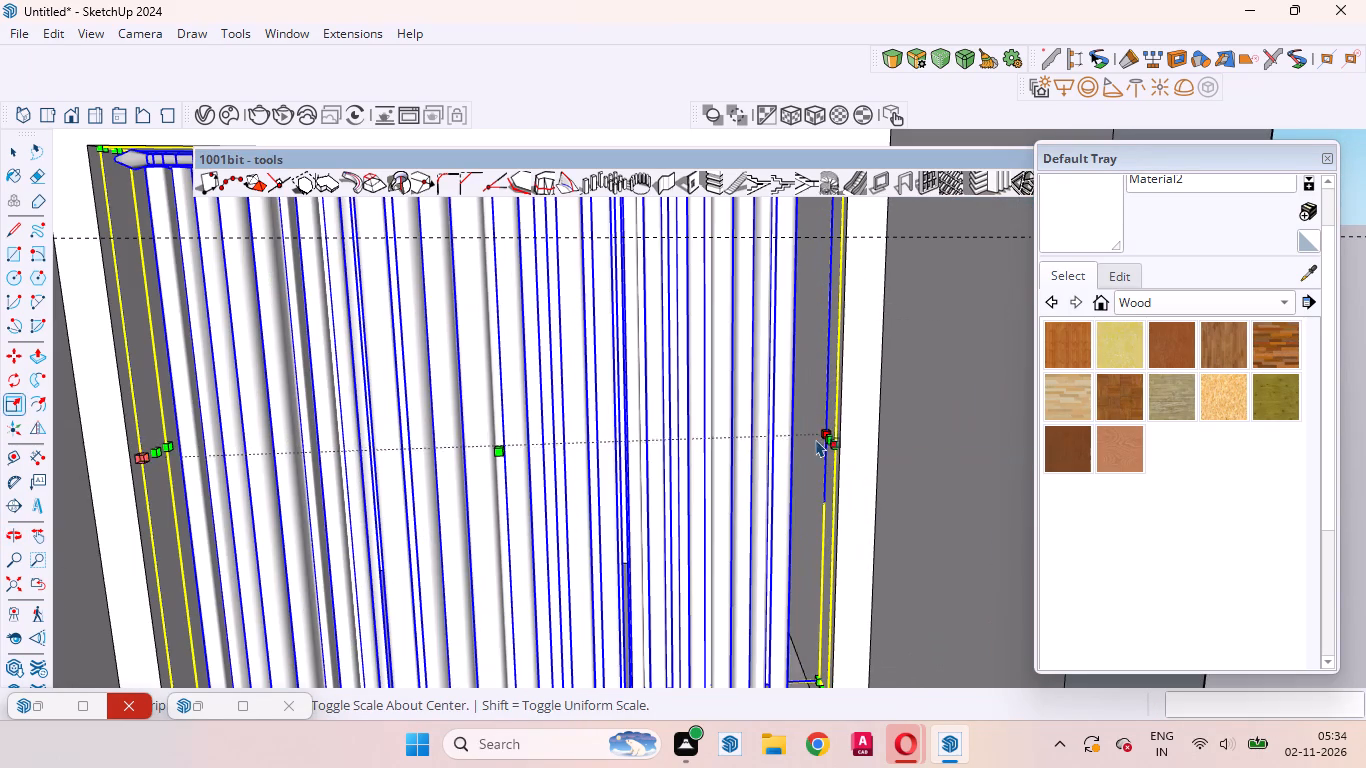
click(824, 432)
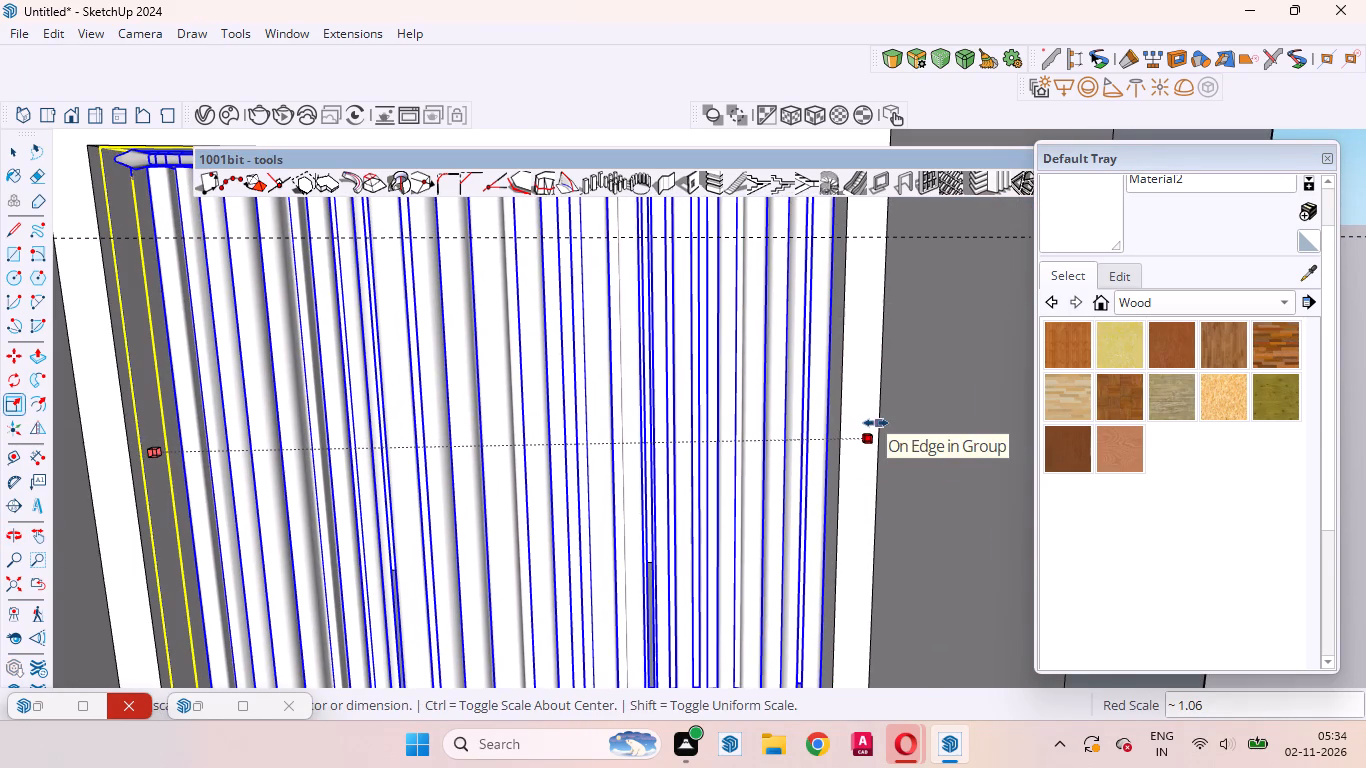
click(877, 423)
Scale the curtain about 1.03 along the red axis toward the opening's tower-side jamb.
scroll(832, 464, down, 9)
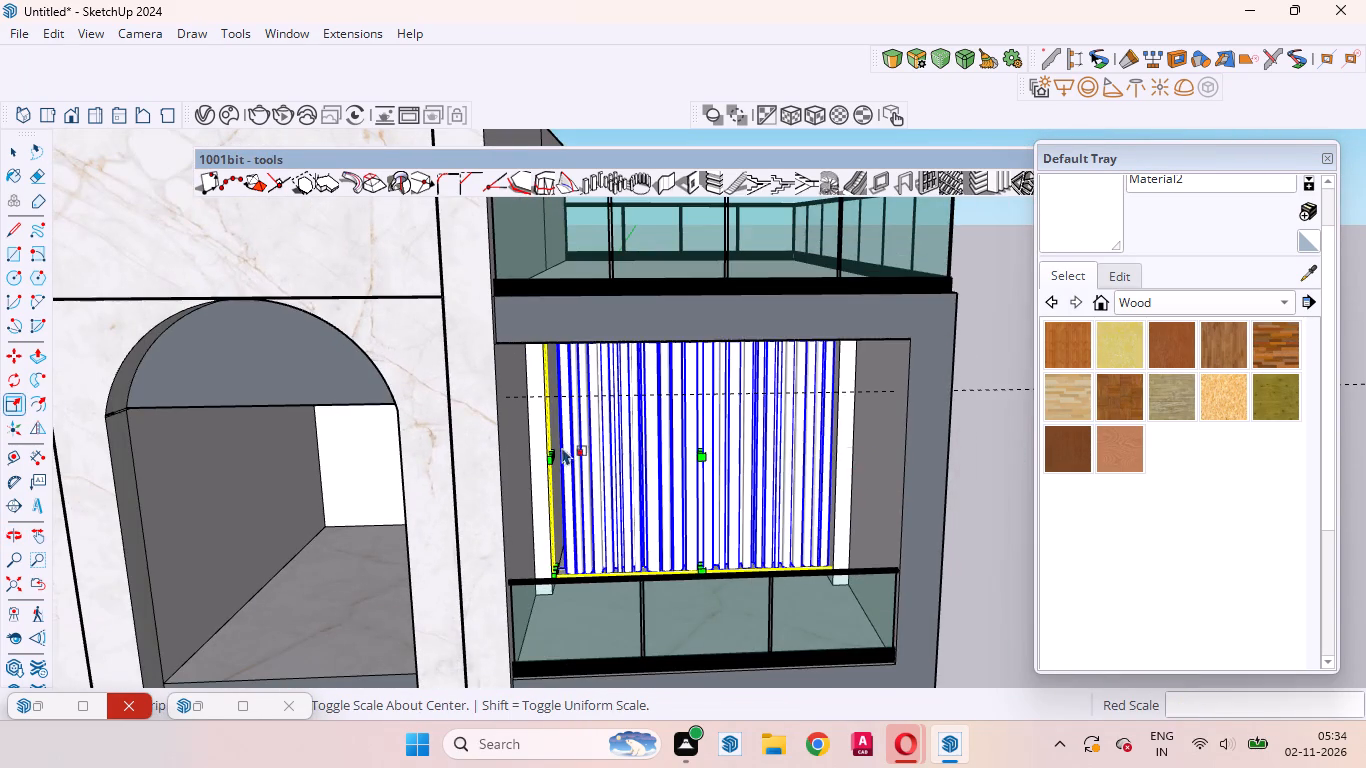
scroll(559, 447, up, 4)
click(549, 454)
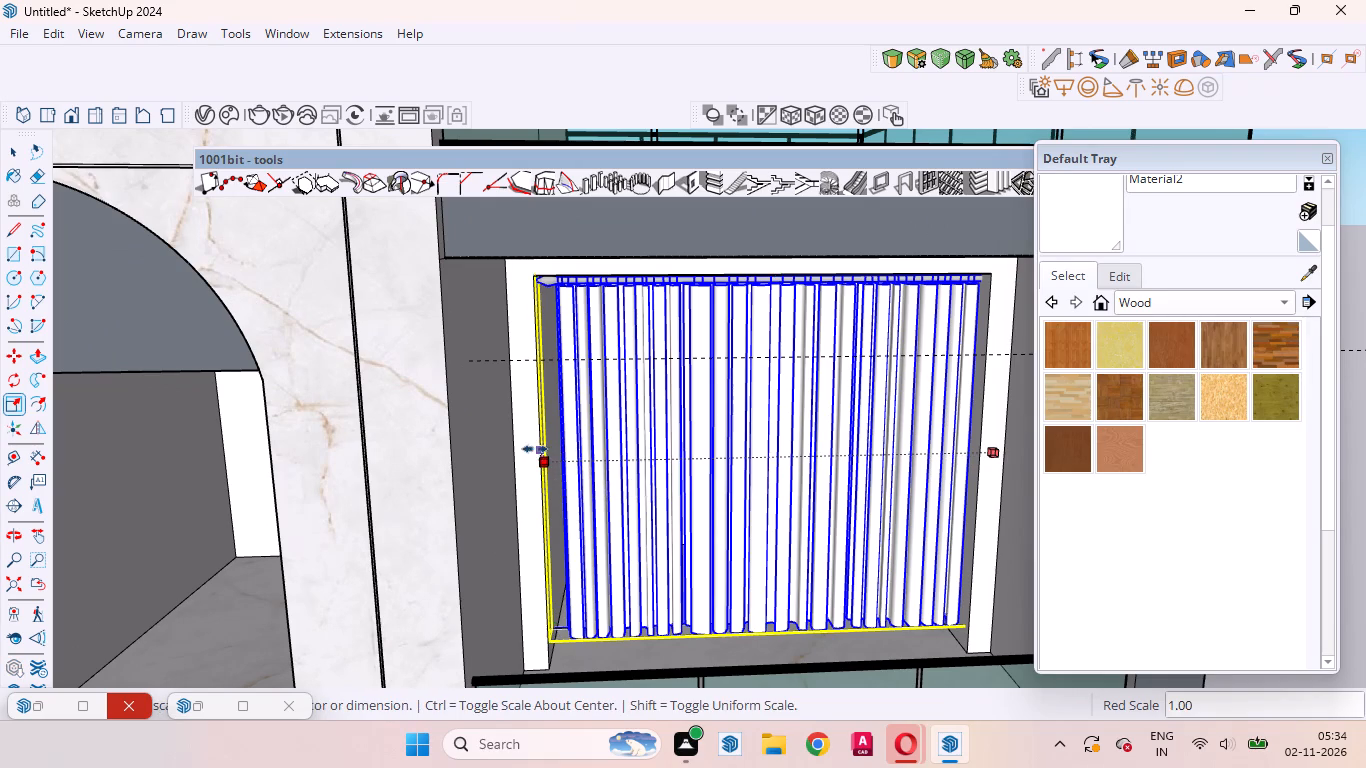
click(529, 449)
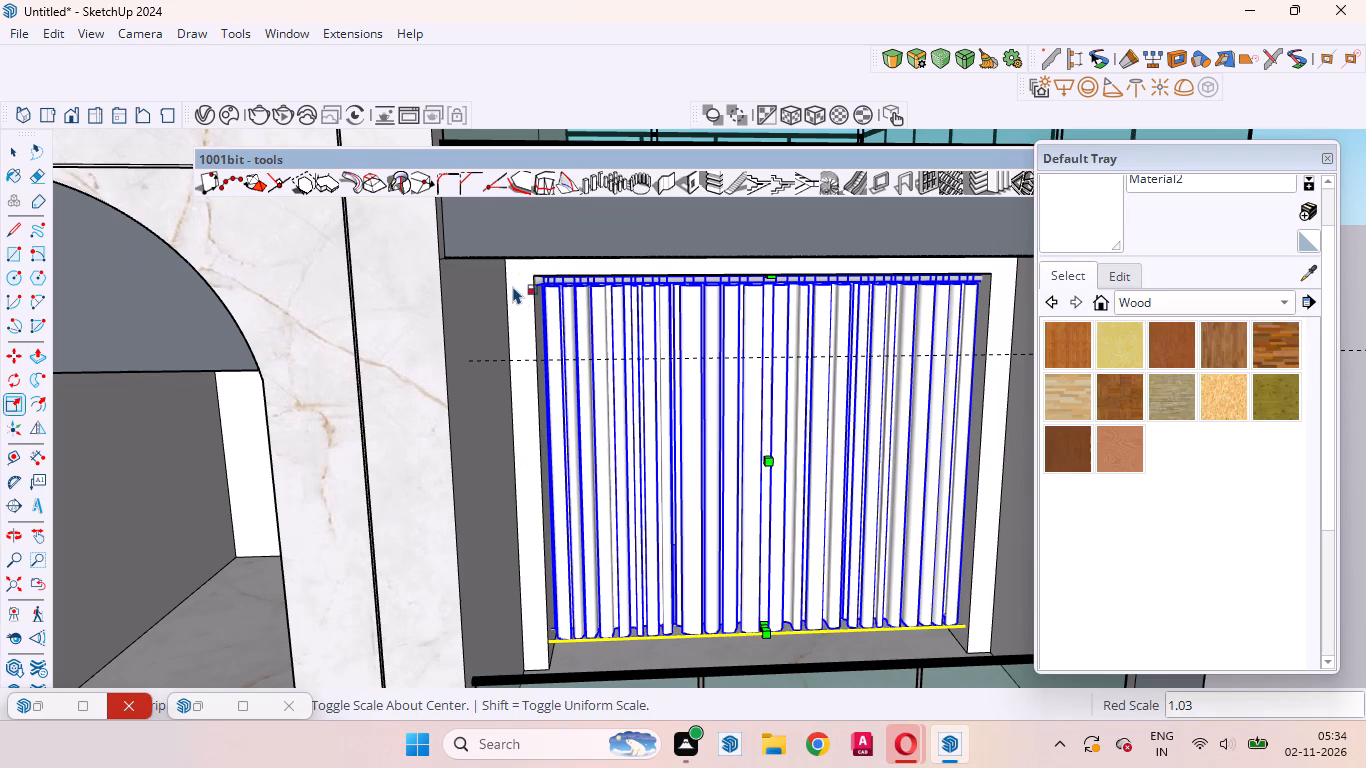
Copy the balcony curtain about 11' 10 5/16" into the tower's arched window, aligning its top corner with the opening's inner corner.
key(space)
scroll(618, 353, down, 12)
click(924, 537)
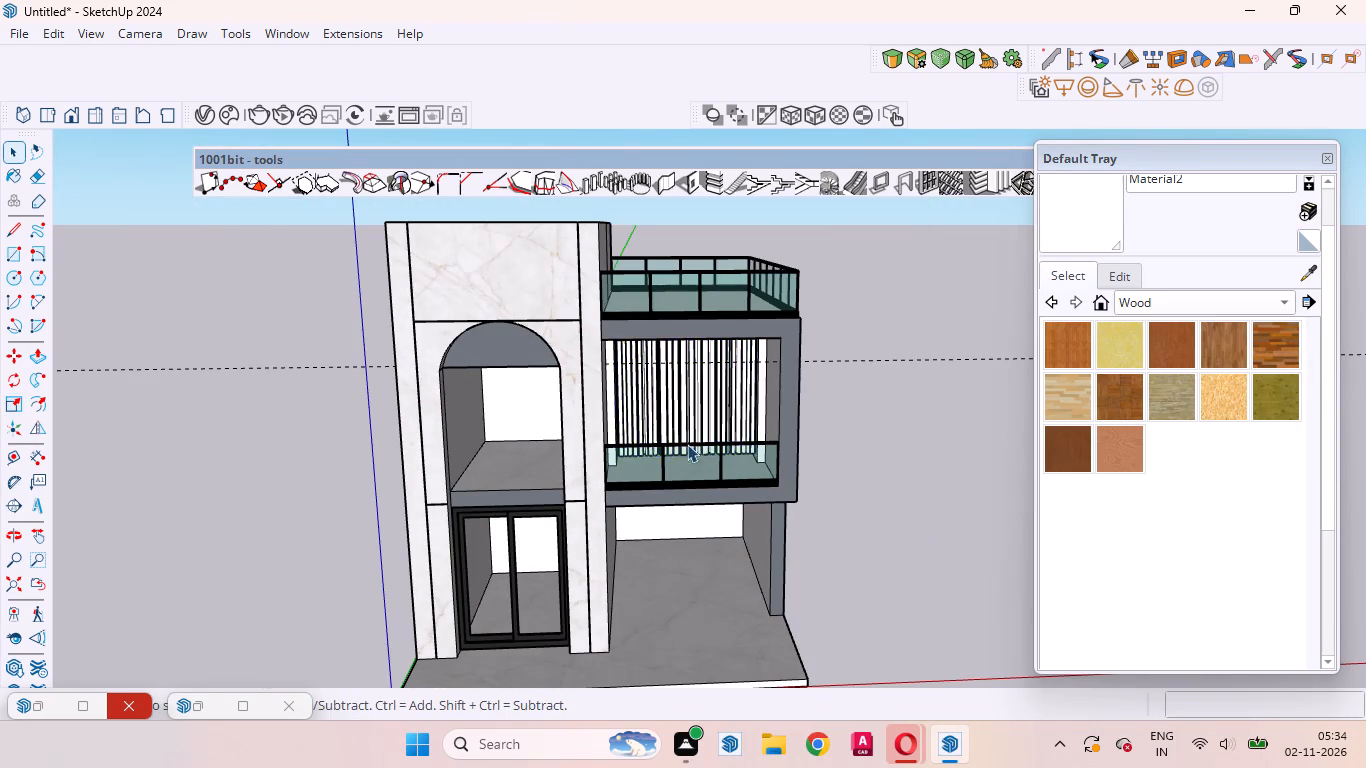
scroll(567, 351, up, 11)
click(740, 428)
middle_drag(732, 425, 715, 421)
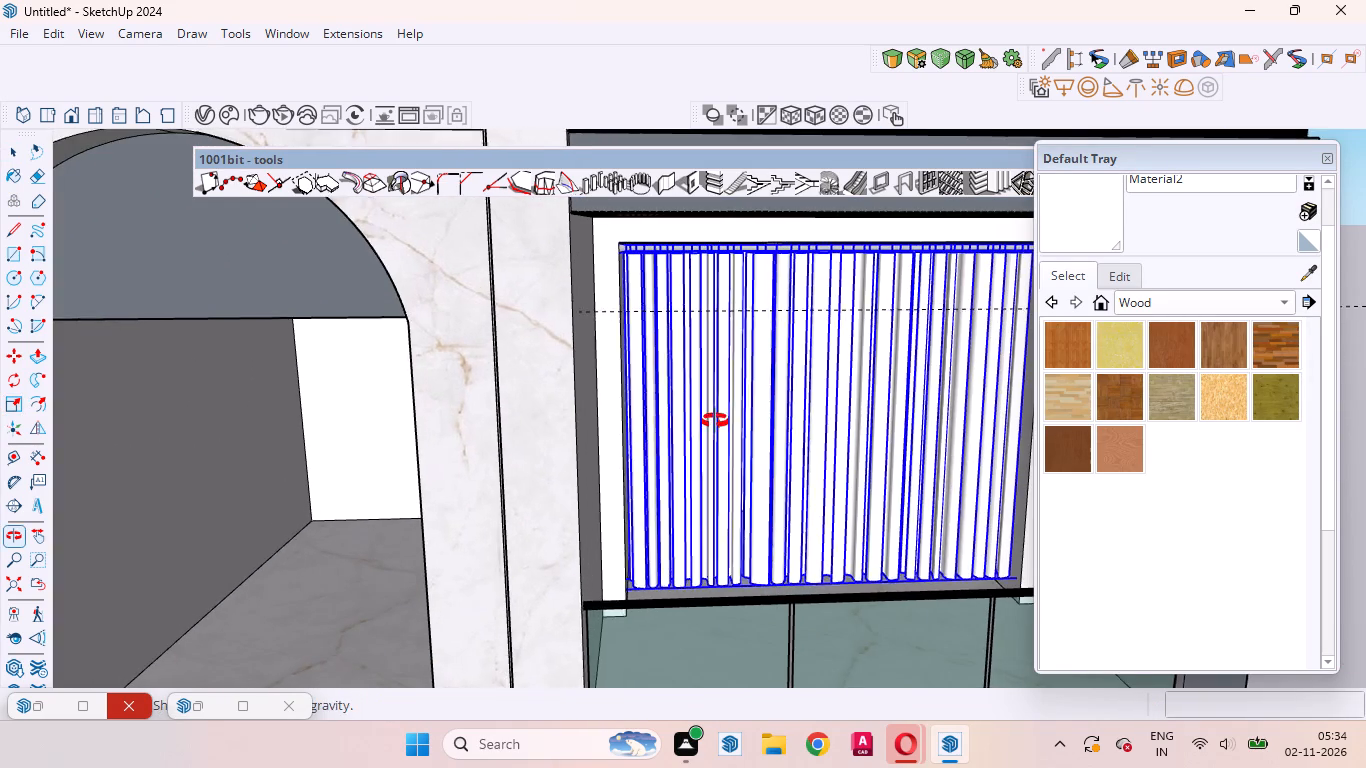
middle_drag(715, 421, 701, 399)
scroll(696, 395, down, 14)
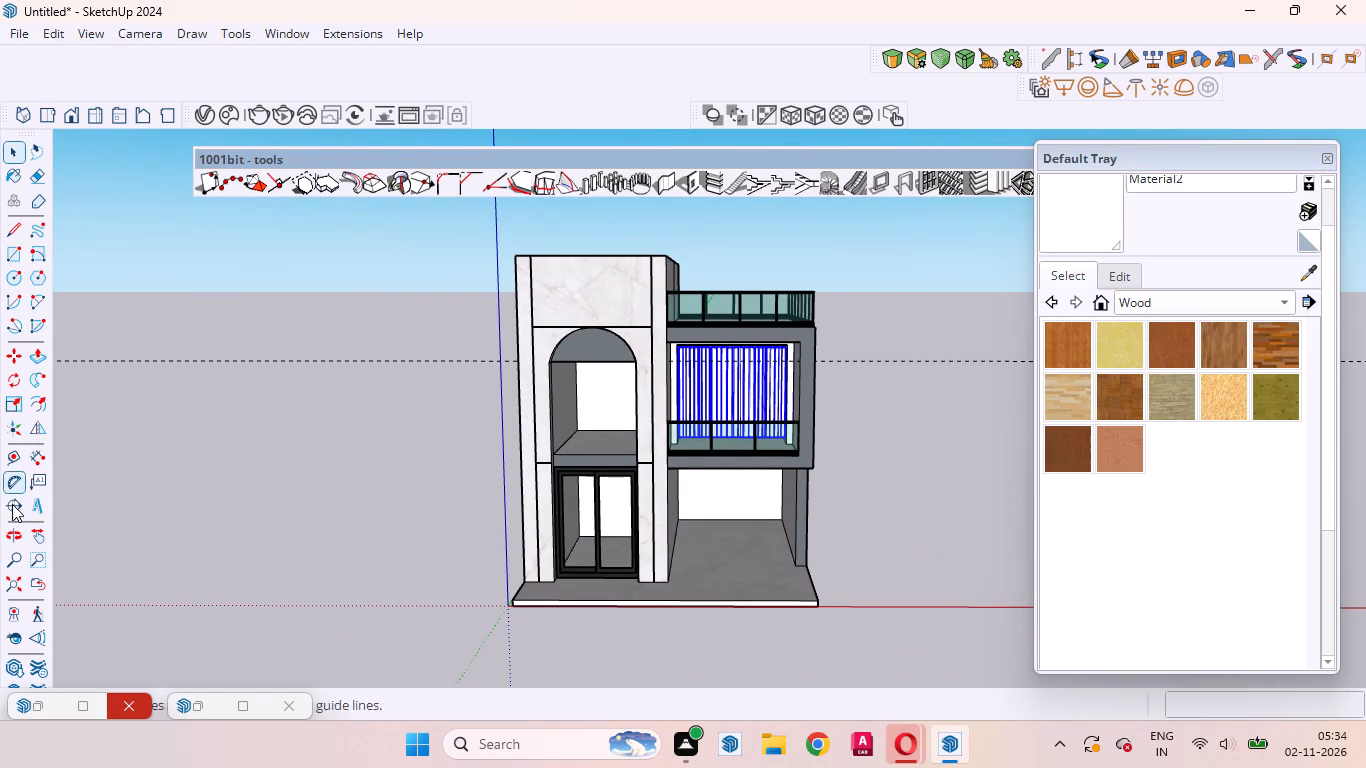
click(8, 361)
scroll(721, 351, up, 15)
middle_drag(640, 358, 528, 315)
scroll(527, 313, up, 2)
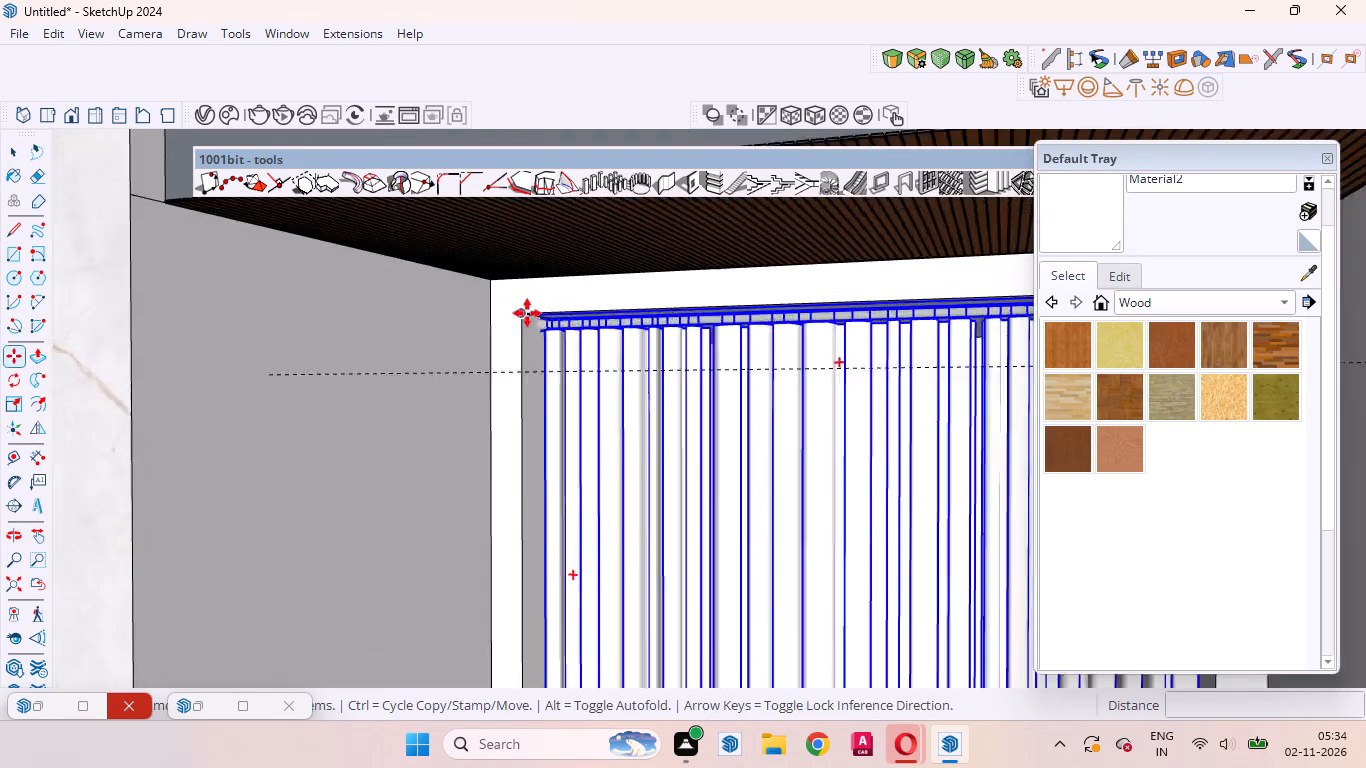
scroll(527, 313, up, 13)
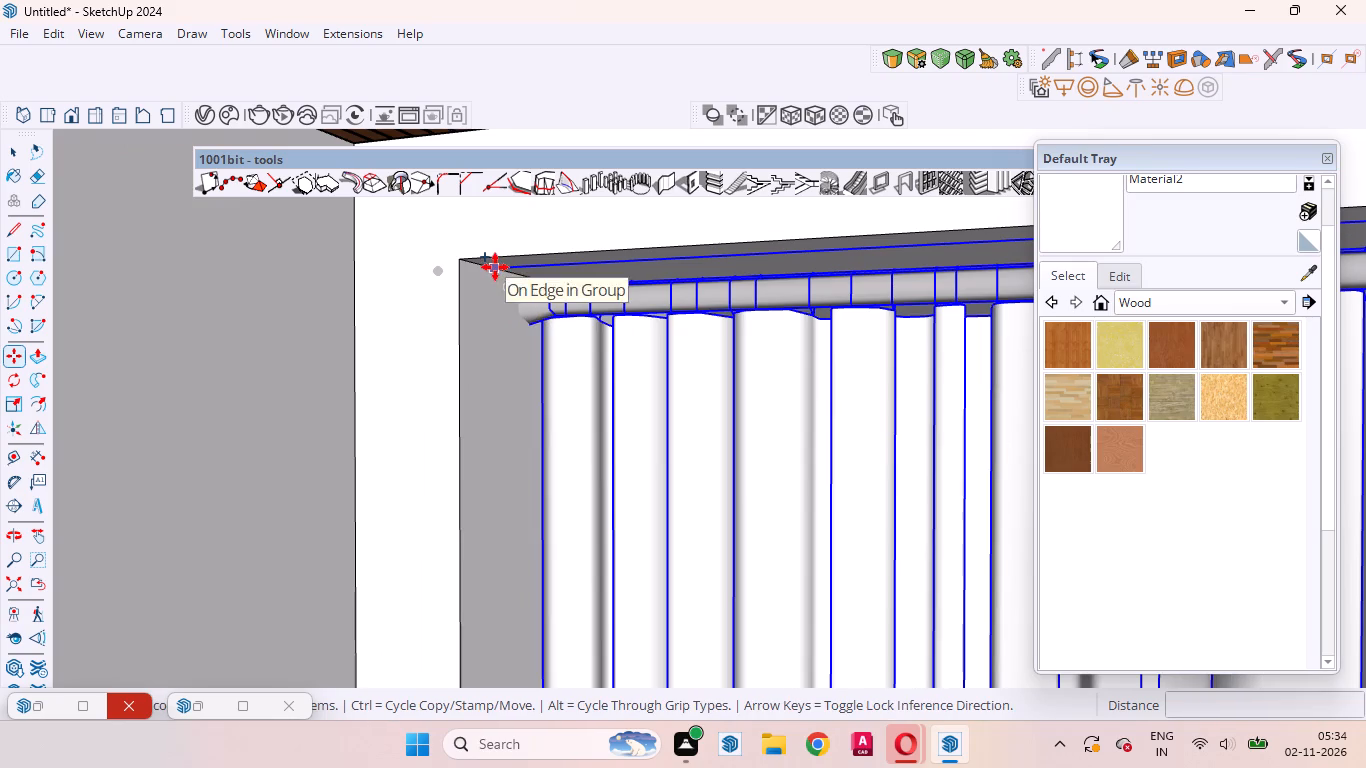
click(459, 259)
scroll(502, 371, down, 20)
scroll(502, 371, down, 9)
scroll(394, 455, up, 3)
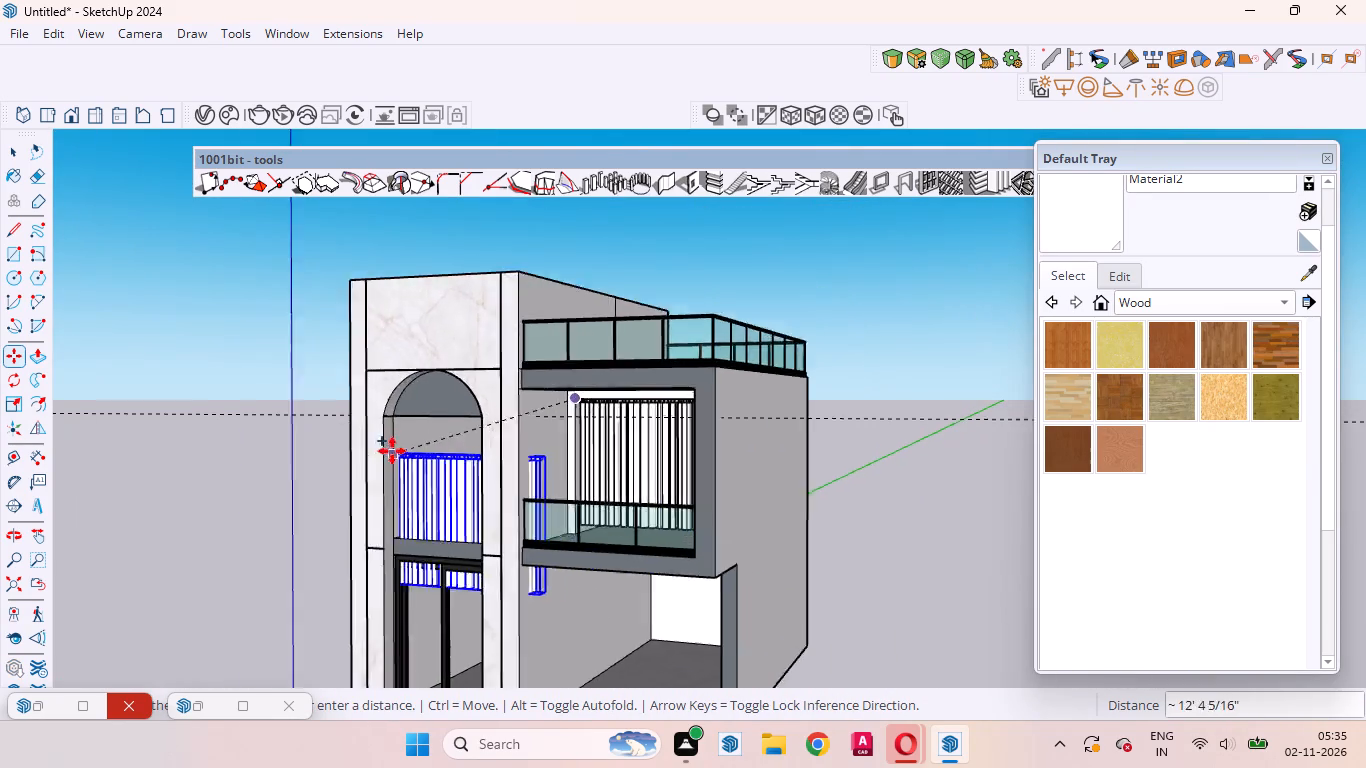
scroll(392, 451, up, 20)
scroll(392, 451, up, 1)
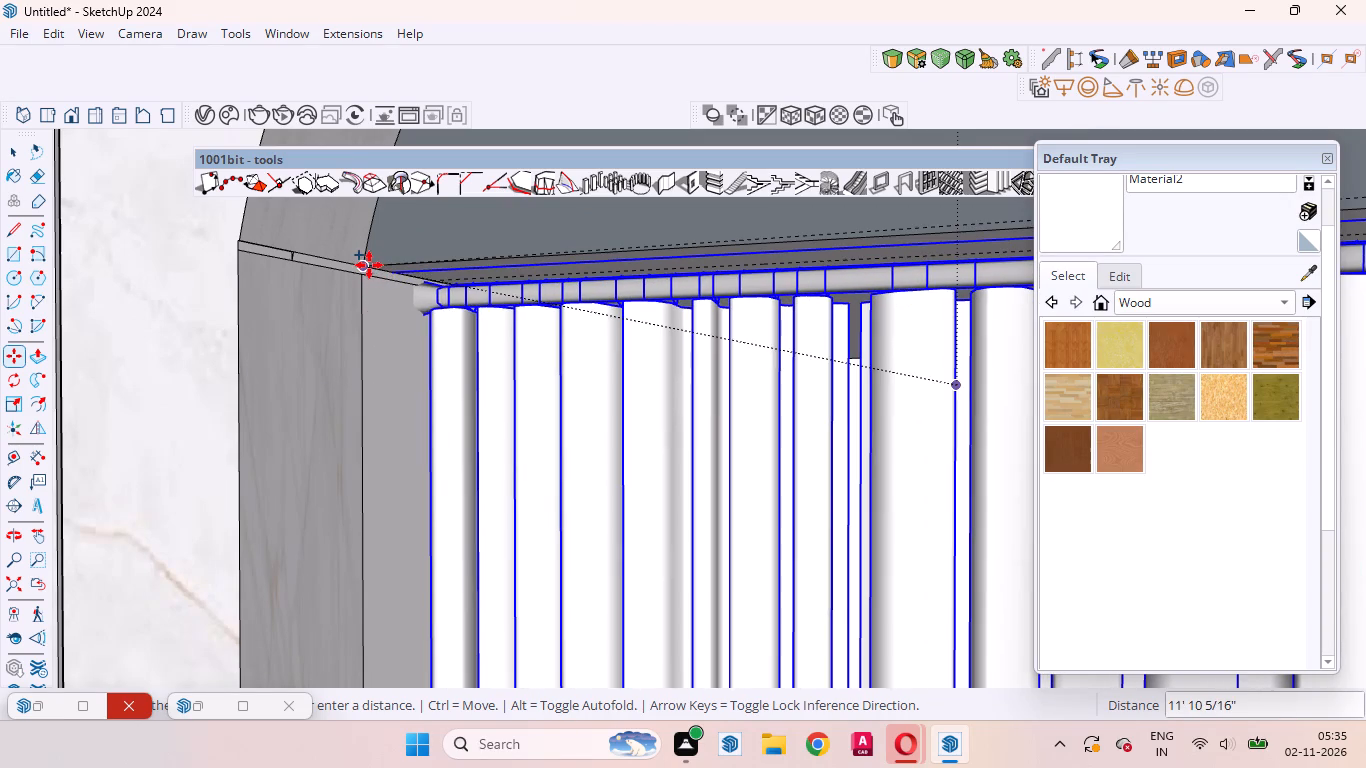
click(369, 265)
scroll(566, 391, down, 15)
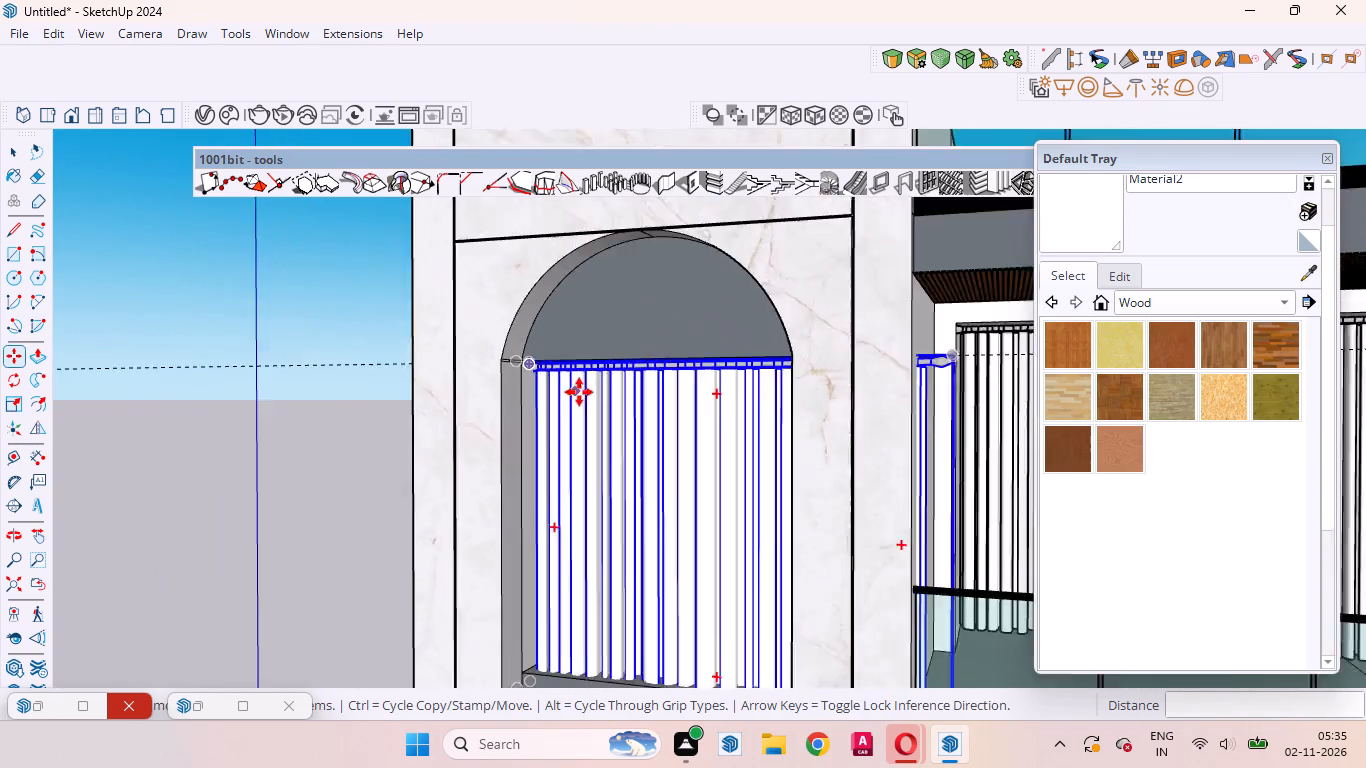
scroll(579, 392, down, 7)
middle_drag(610, 436, 761, 464)
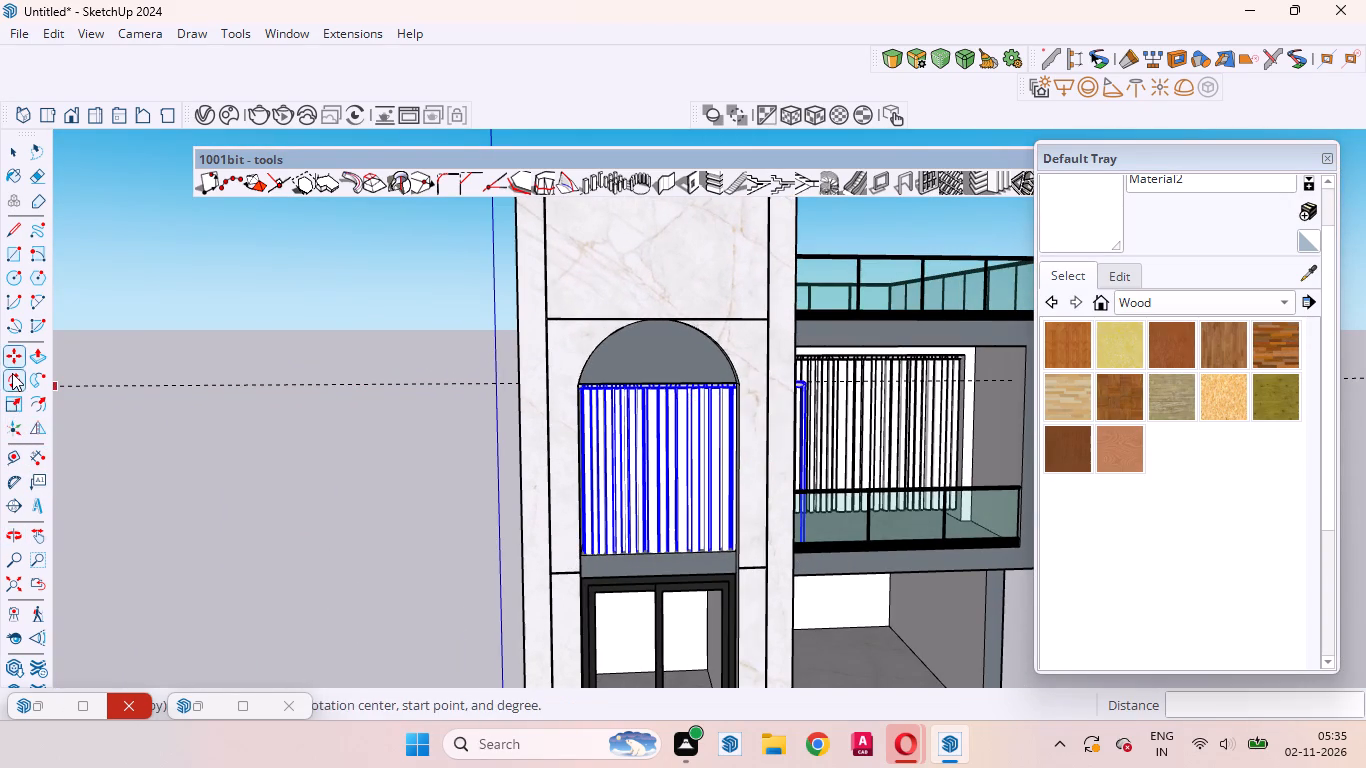
Narrow the copied curtain along the red axis to the tower opening's far jamb with a scale of about 0.70.
click(11, 398)
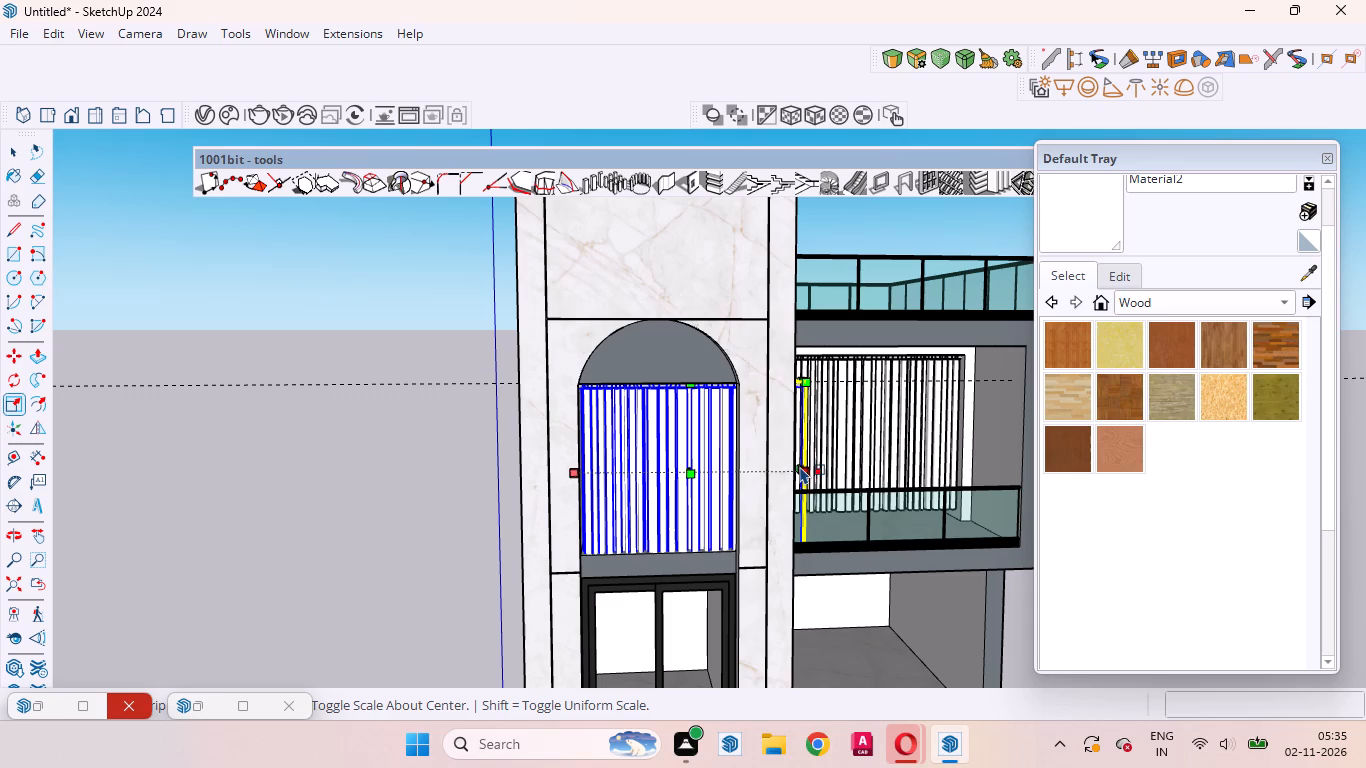
click(808, 461)
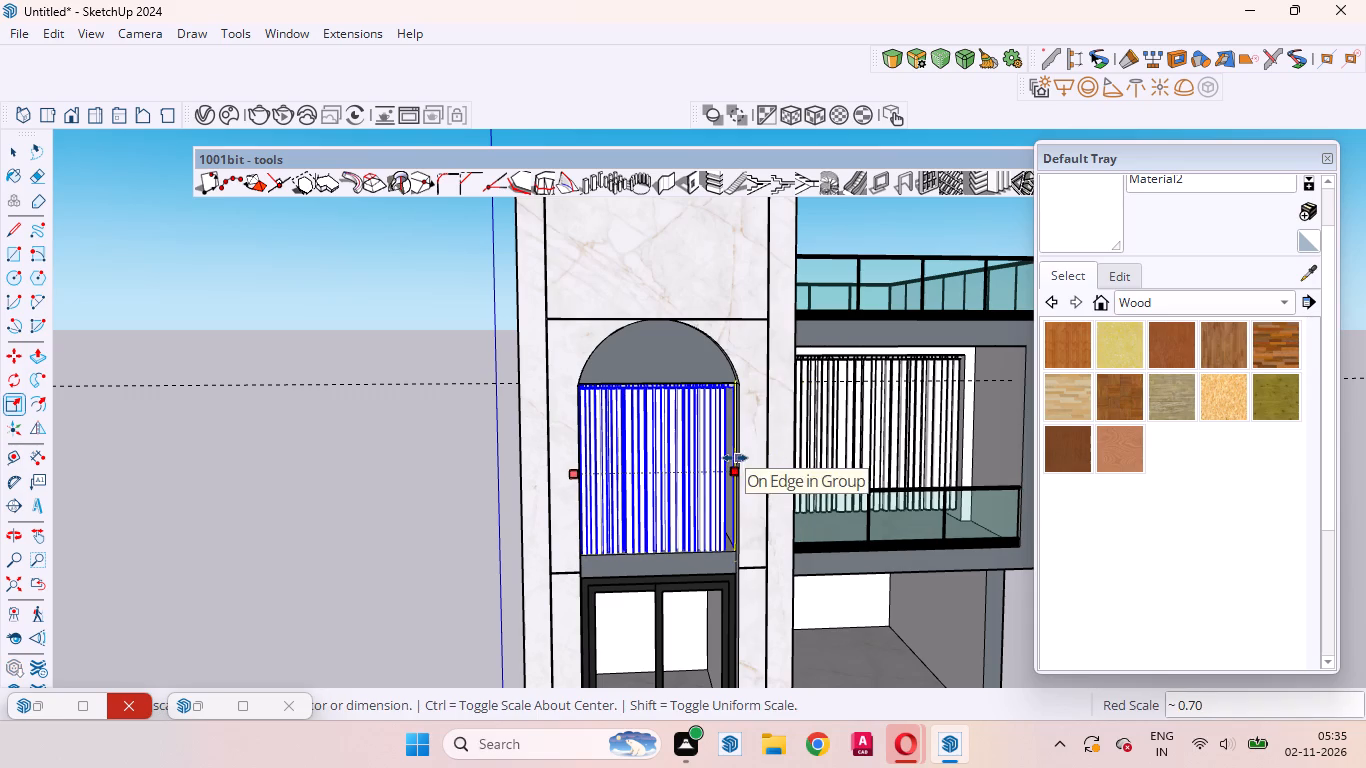
click(735, 458)
Widen the tower curtain along the red axis with a scale of about 1.08 to close the gap at the jamb.
scroll(733, 447, up, 10)
middle_drag(714, 493, 641, 477)
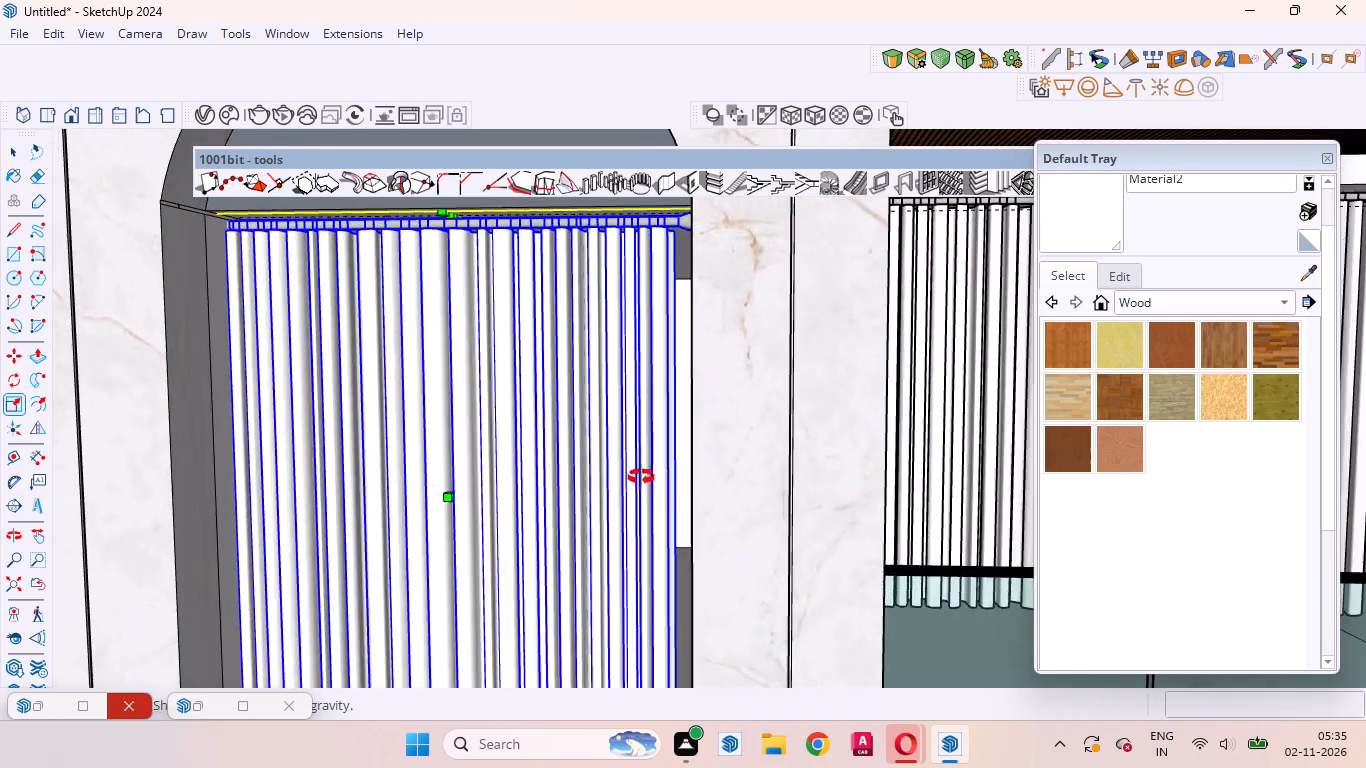
middle_drag(641, 477, 732, 503)
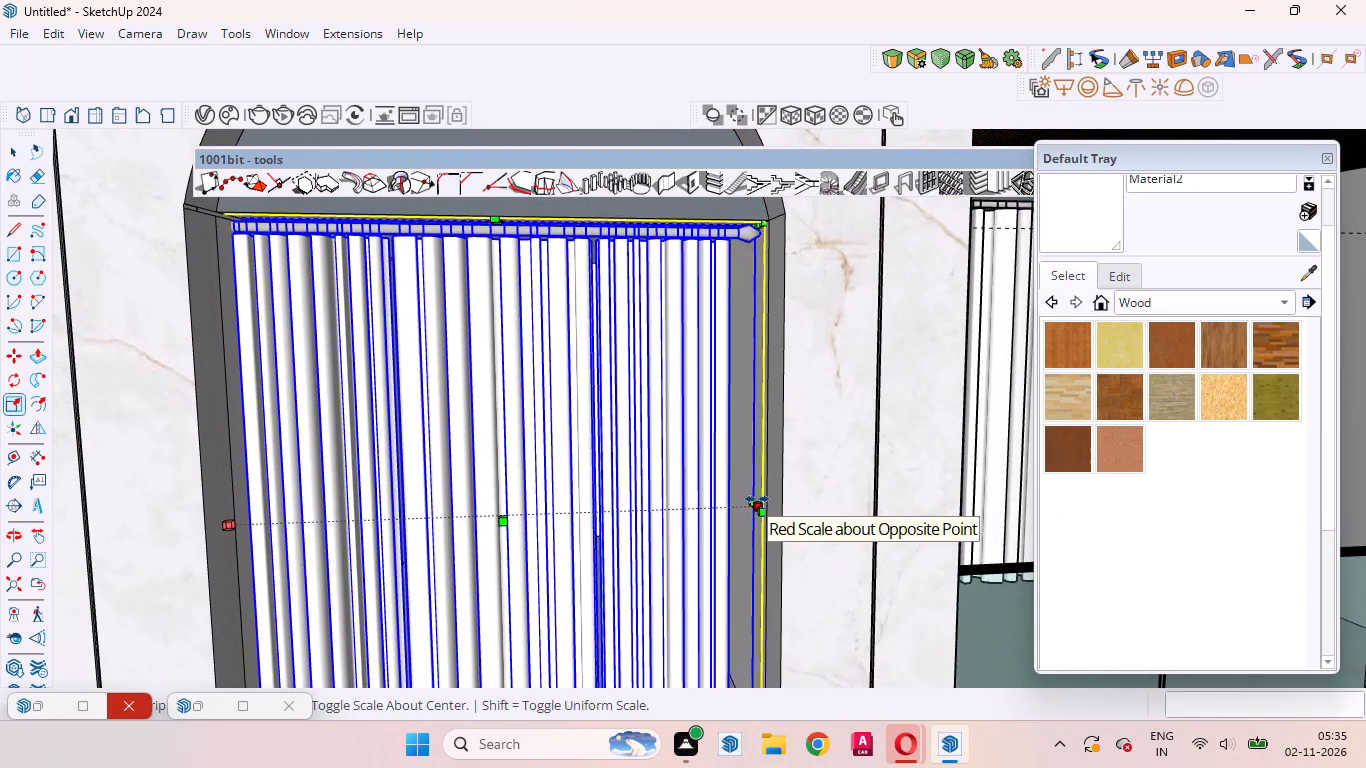
click(757, 499)
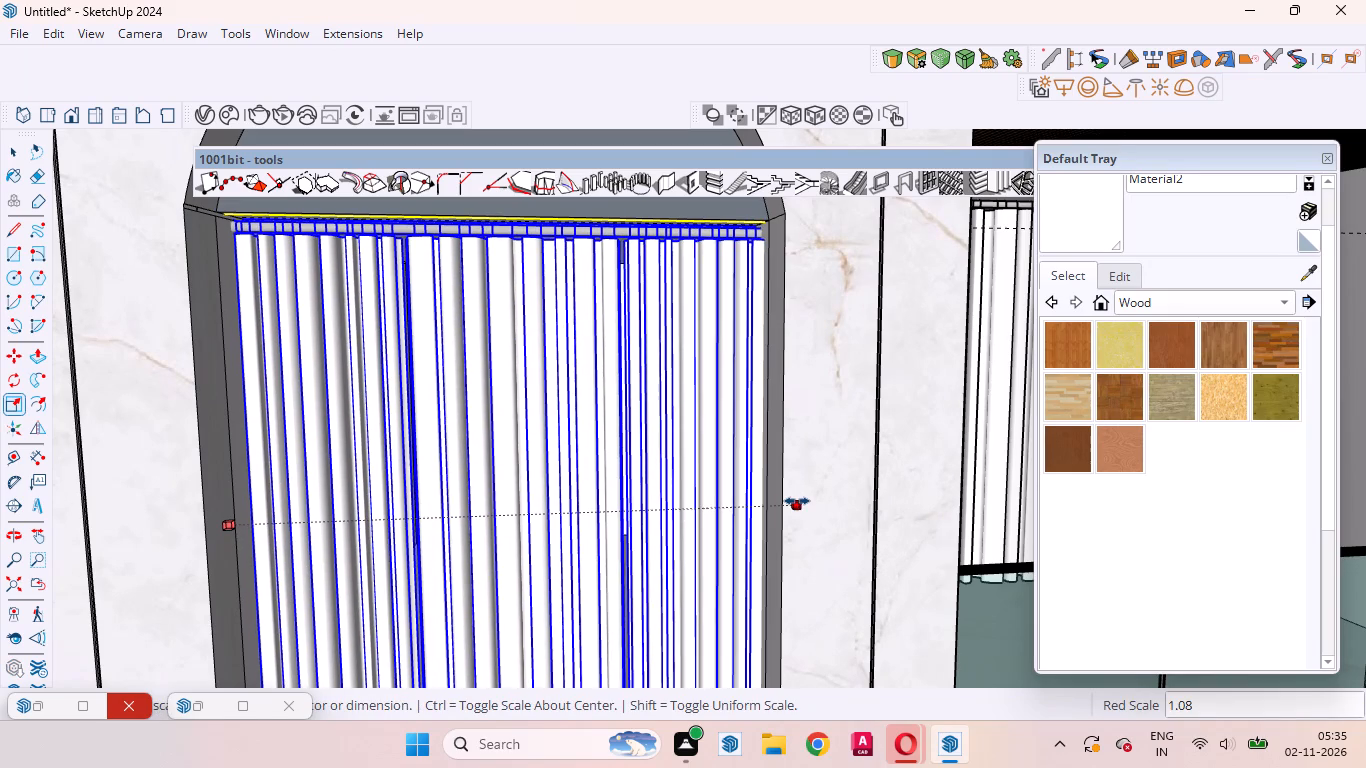
click(797, 501)
scroll(700, 415, down, 10)
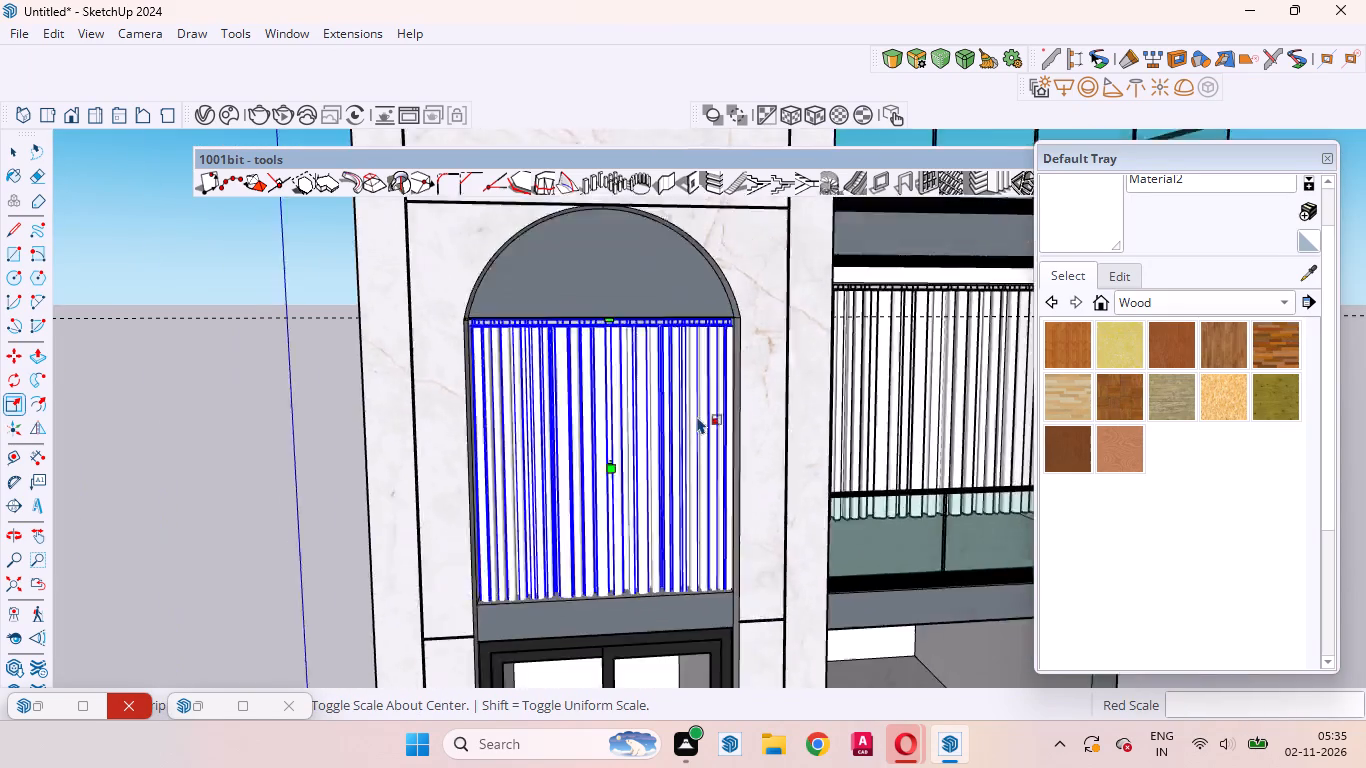
scroll(697, 416, down, 6)
click(6, 142)
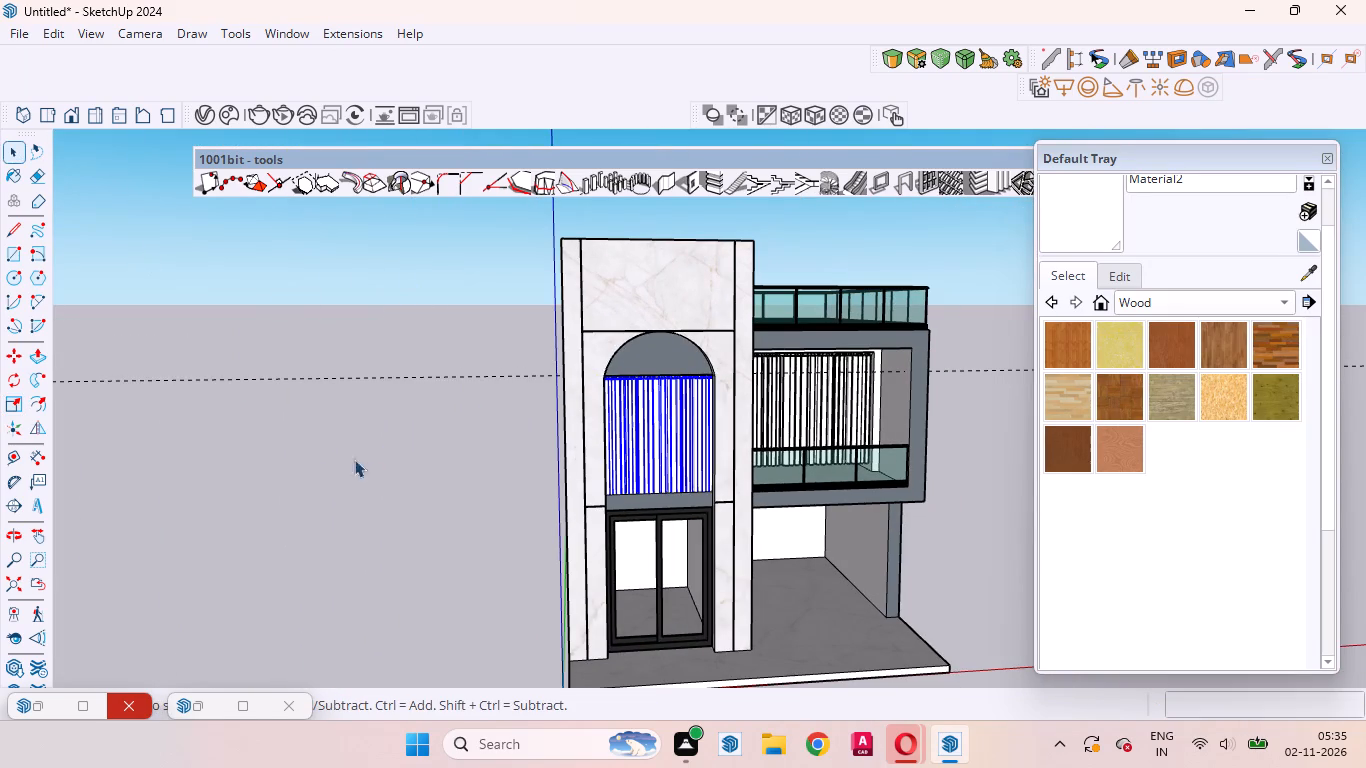
click(368, 466)
Unhide all the hidden sliding window frames in the balcony and tower openings.
scroll(660, 451, up, 5)
middle_drag(682, 511, 541, 450)
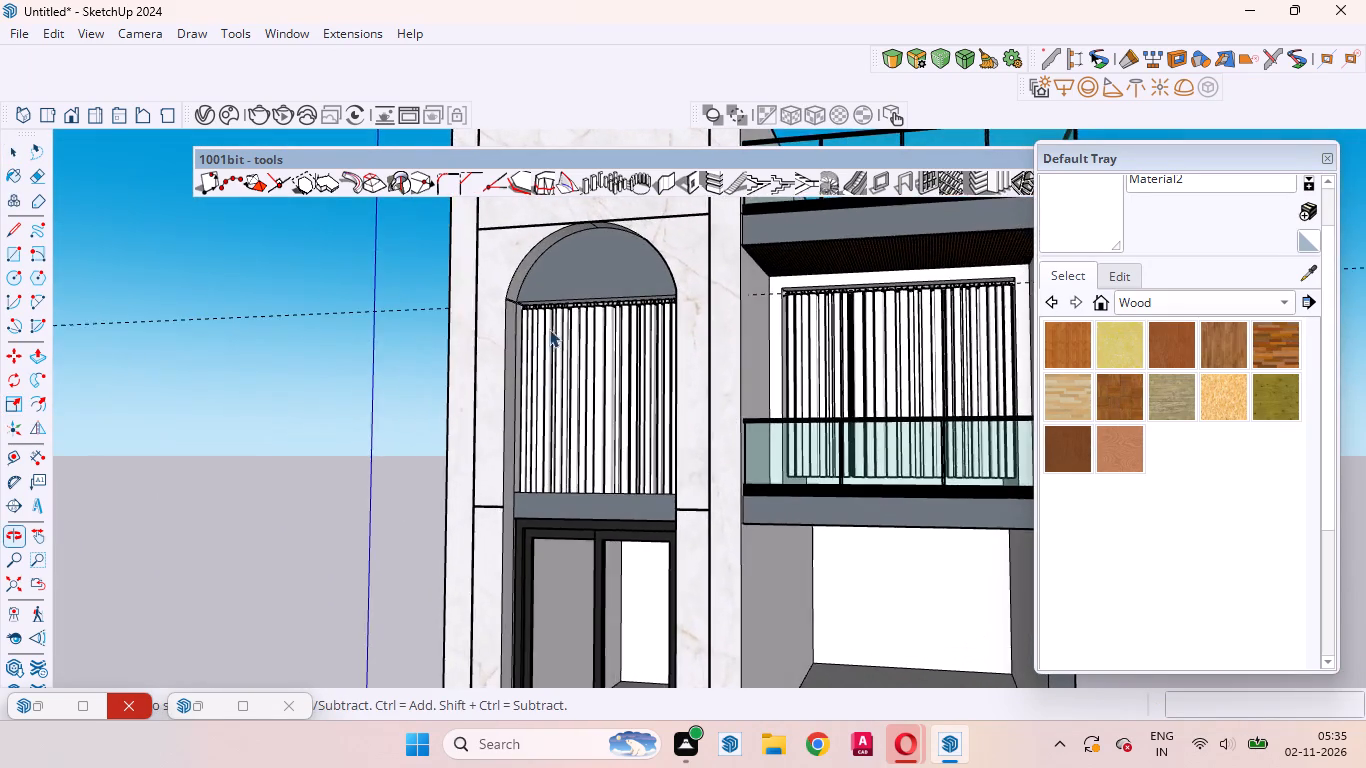
scroll(549, 319, up, 10)
middle_drag(585, 388, 527, 319)
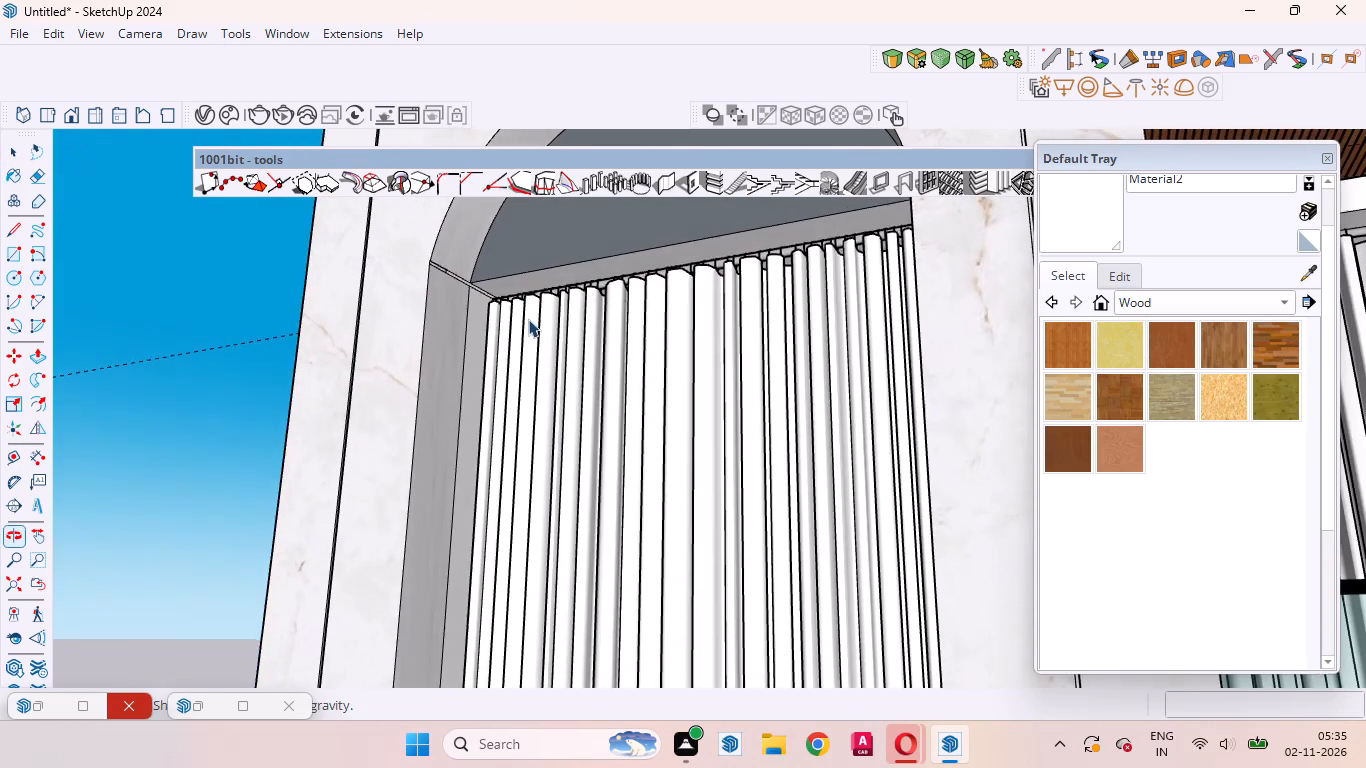
click(45, 32)
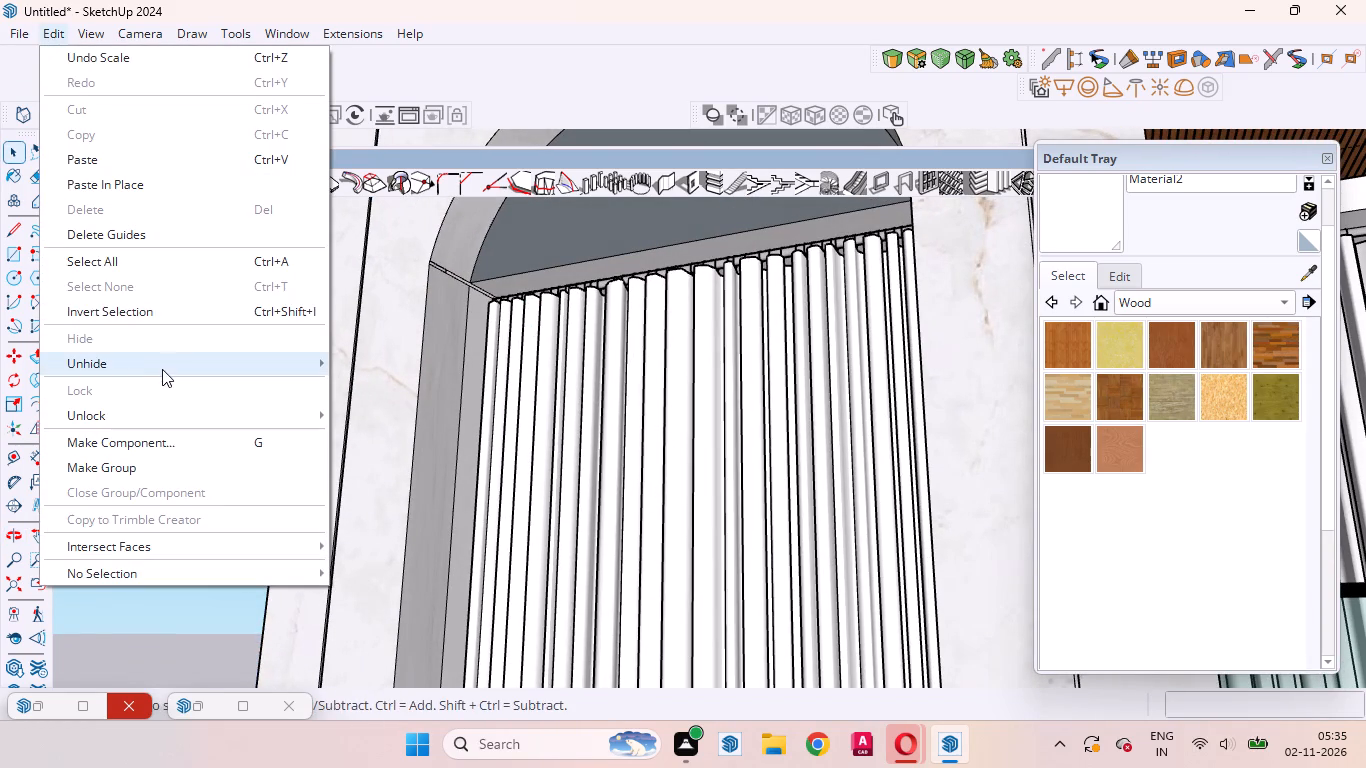
click(379, 385)
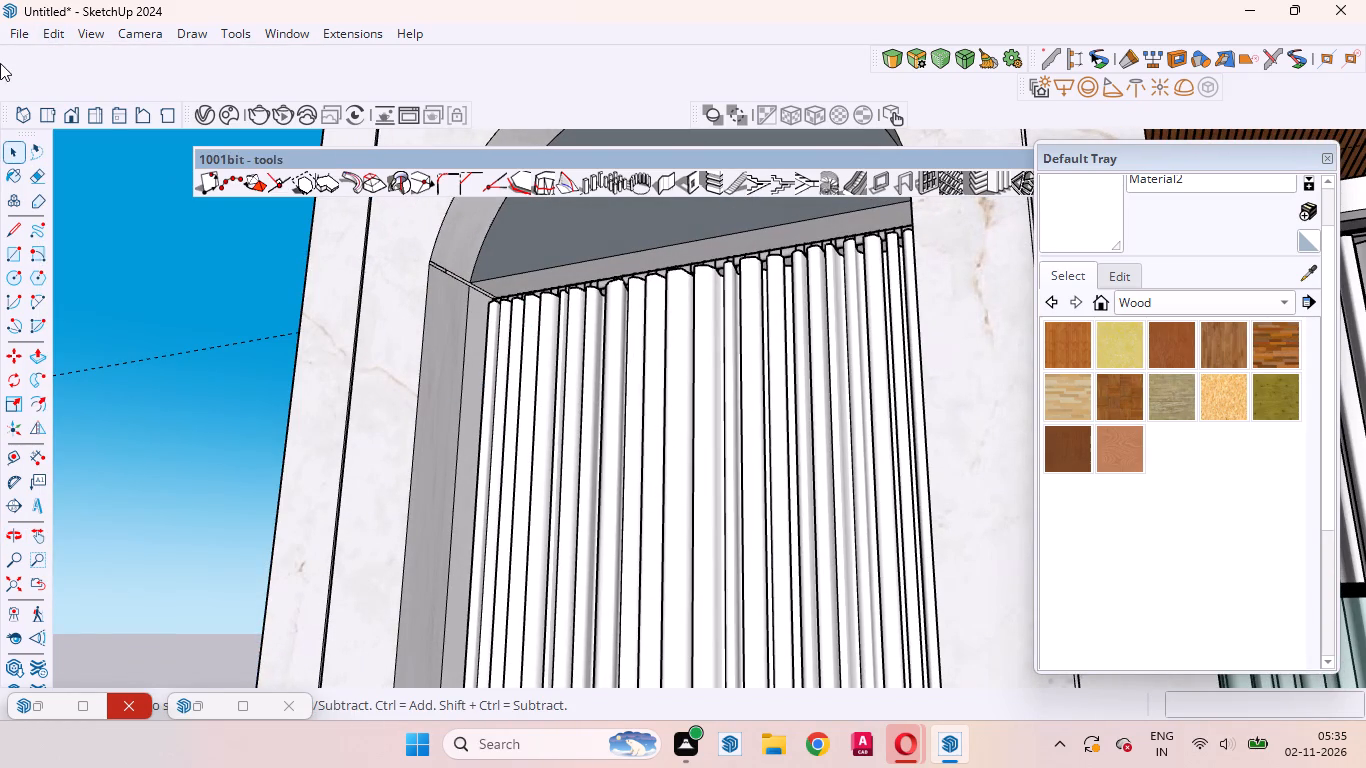
click(52, 27)
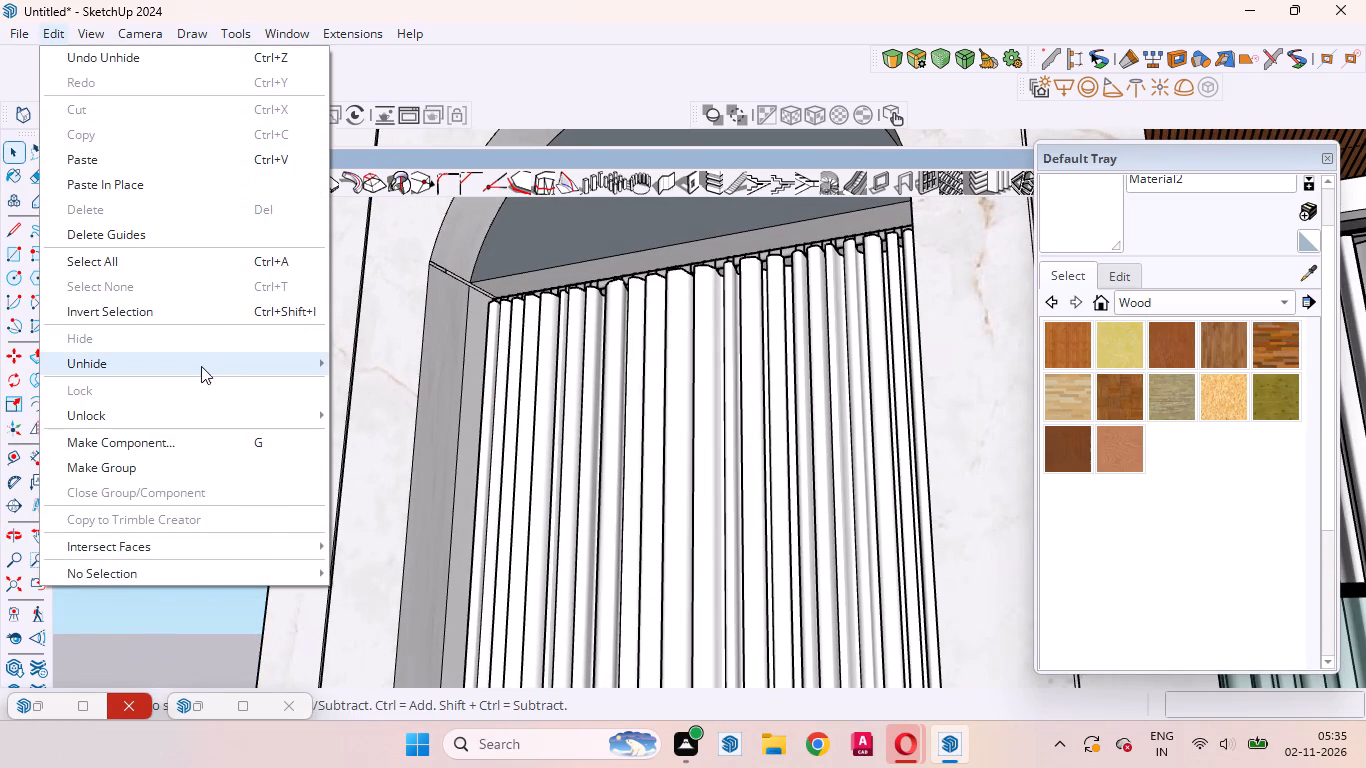
click(368, 413)
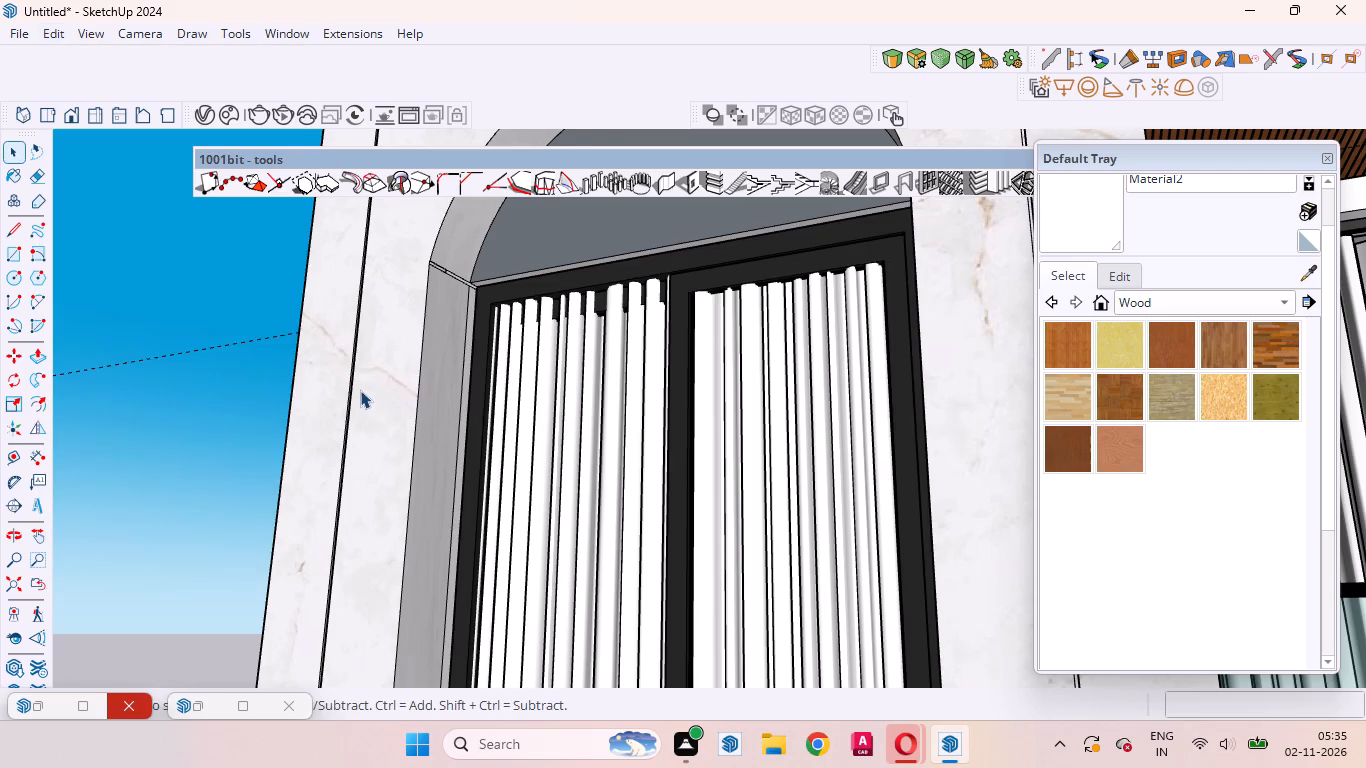
Hide the sliding window frame in the tower's upper arched opening.
scroll(402, 351, down, 10)
scroll(545, 315, up, 20)
scroll(545, 315, up, 1)
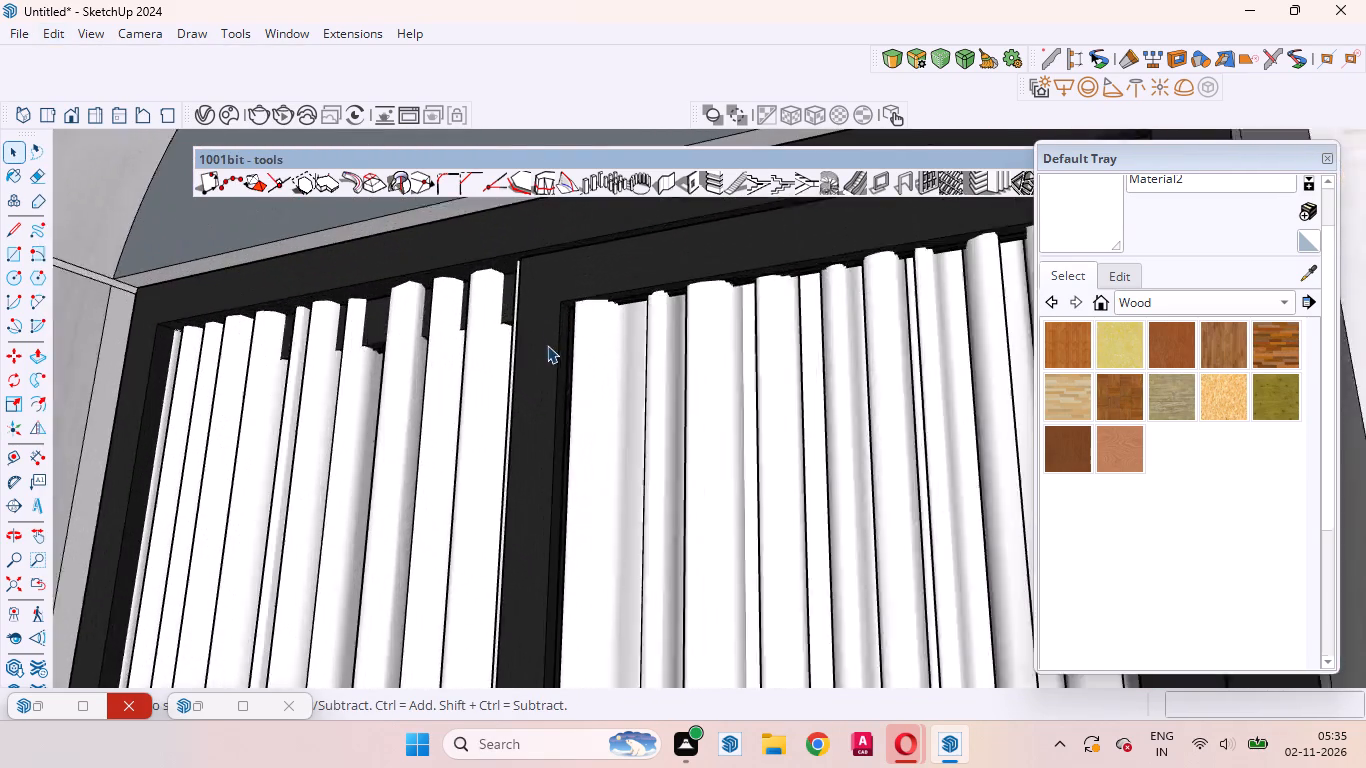
middle_drag(558, 406, 591, 573)
click(567, 483)
right_click(567, 477)
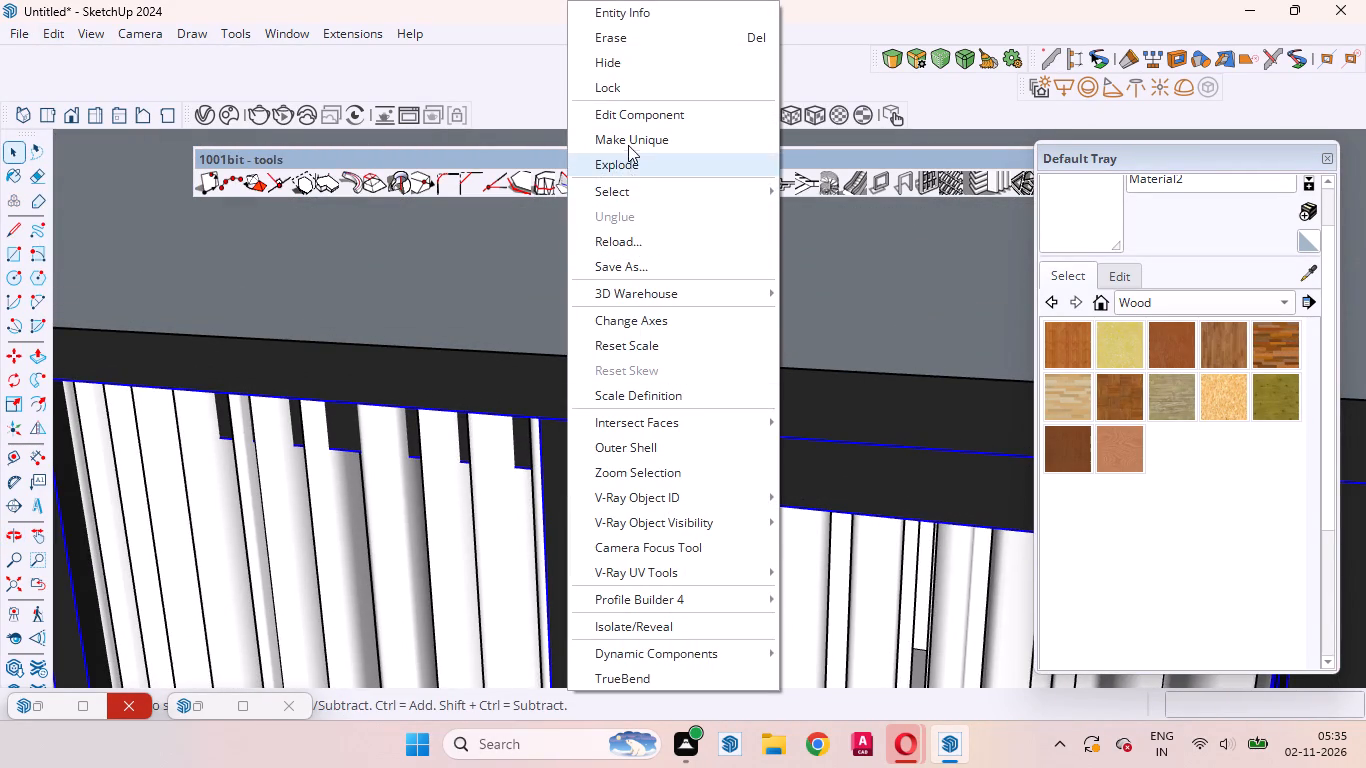
click(623, 65)
Move the tower curtain about 8 3/8" along the green axis, deeper into the arched opening.
scroll(659, 458, down, 13)
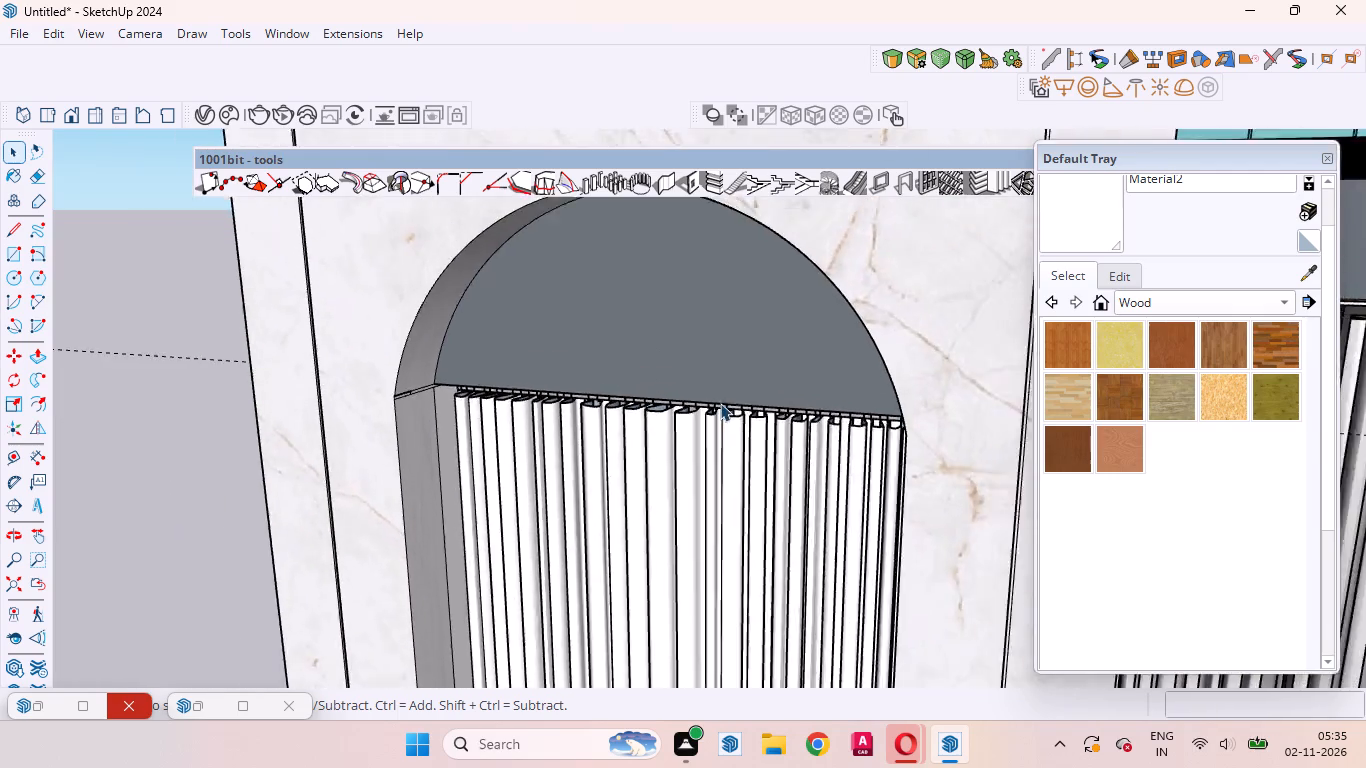
scroll(720, 403, down, 2)
middle_drag(664, 552, 617, 376)
scroll(562, 360, up, 4)
click(554, 423)
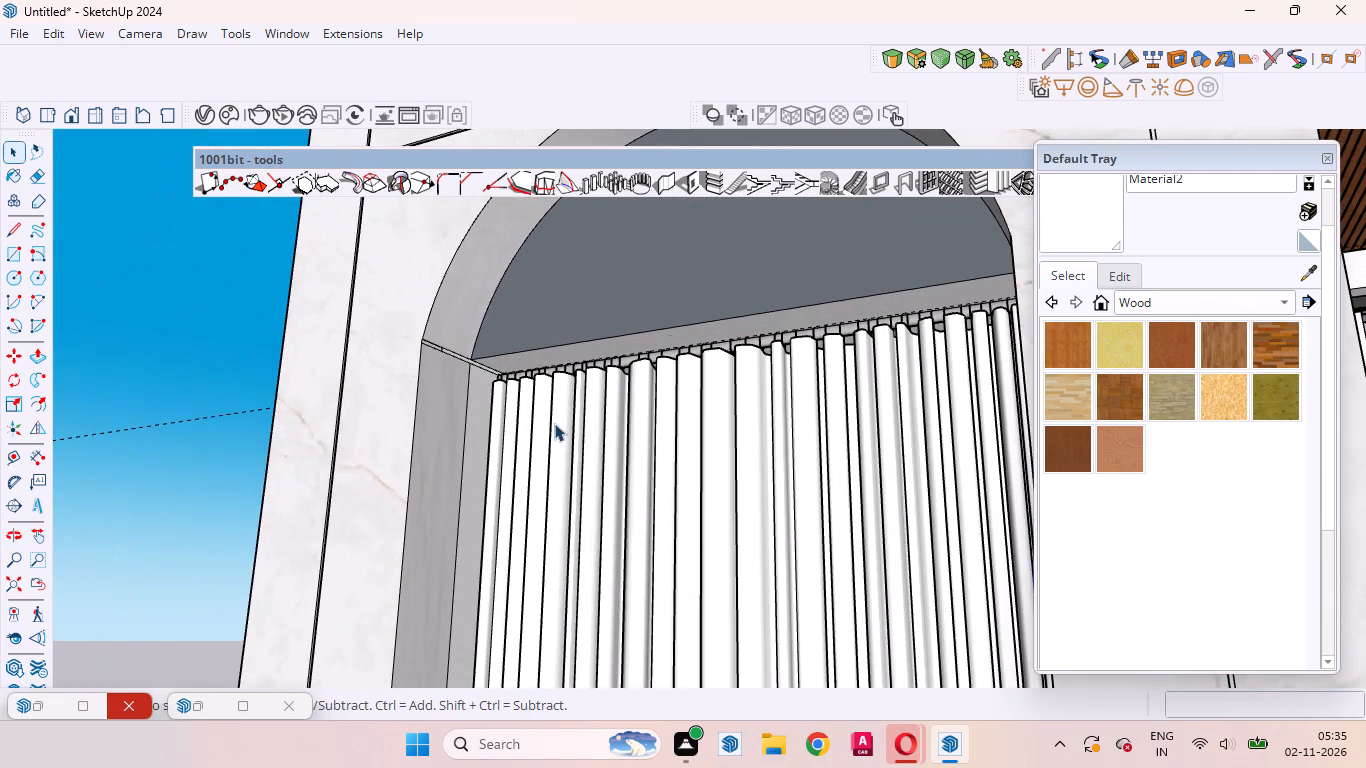
middle_drag(434, 564, 843, 673)
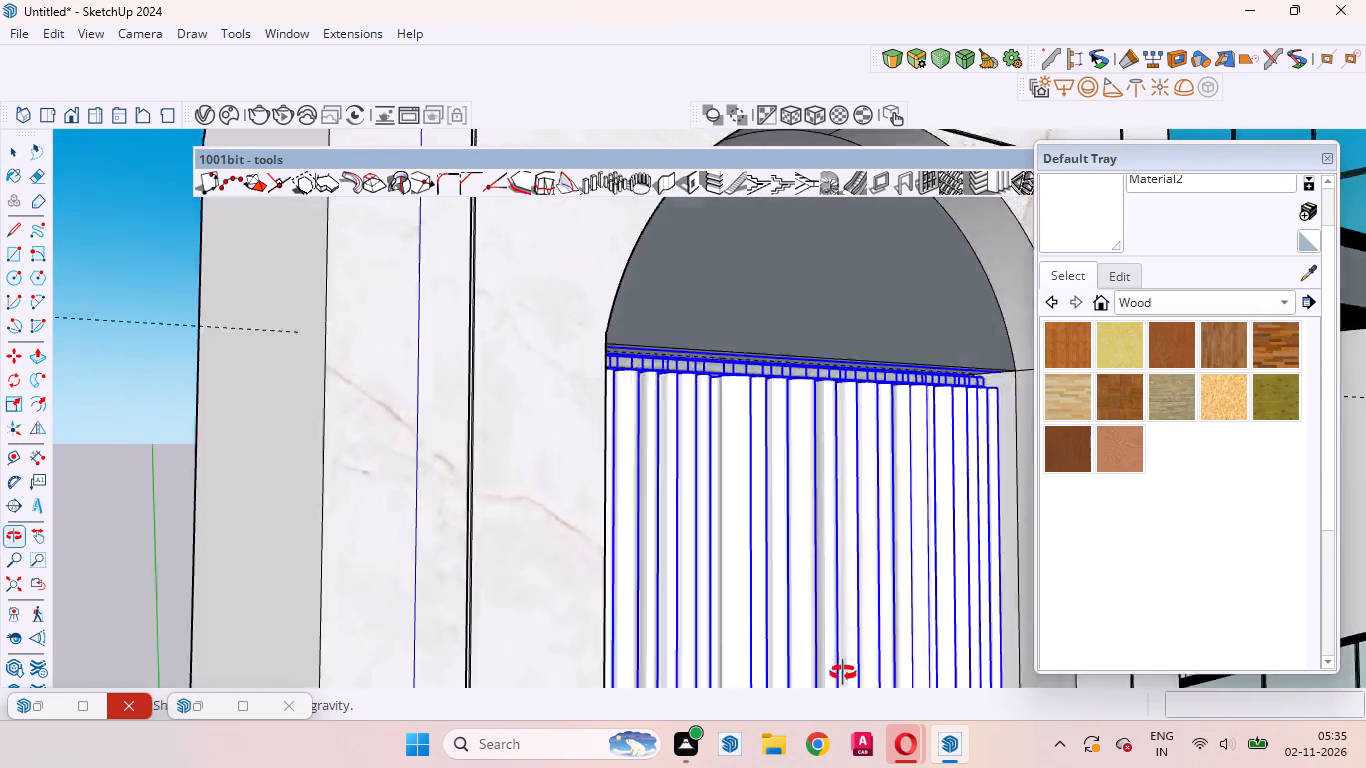
middle_drag(843, 673, 264, 562)
scroll(396, 574, down, 12)
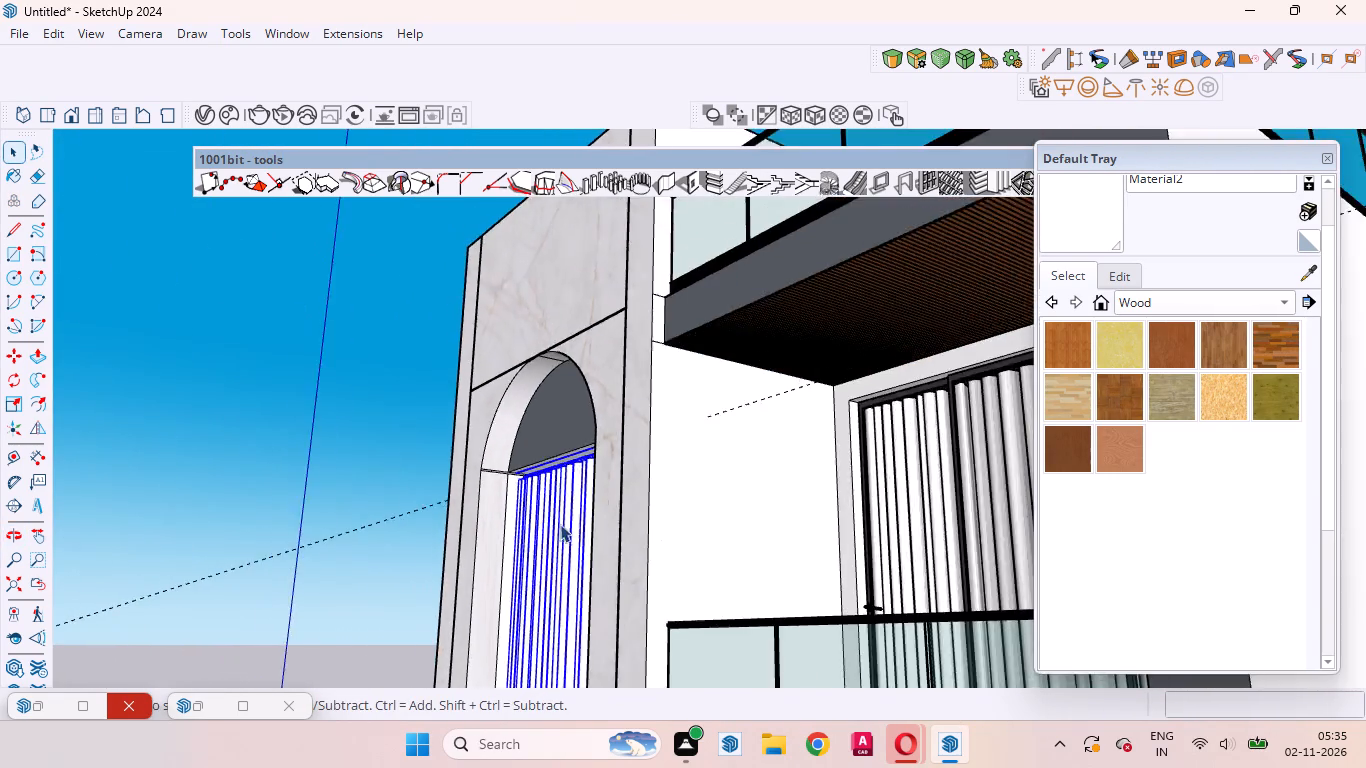
scroll(560, 524, down, 7)
click(8, 366)
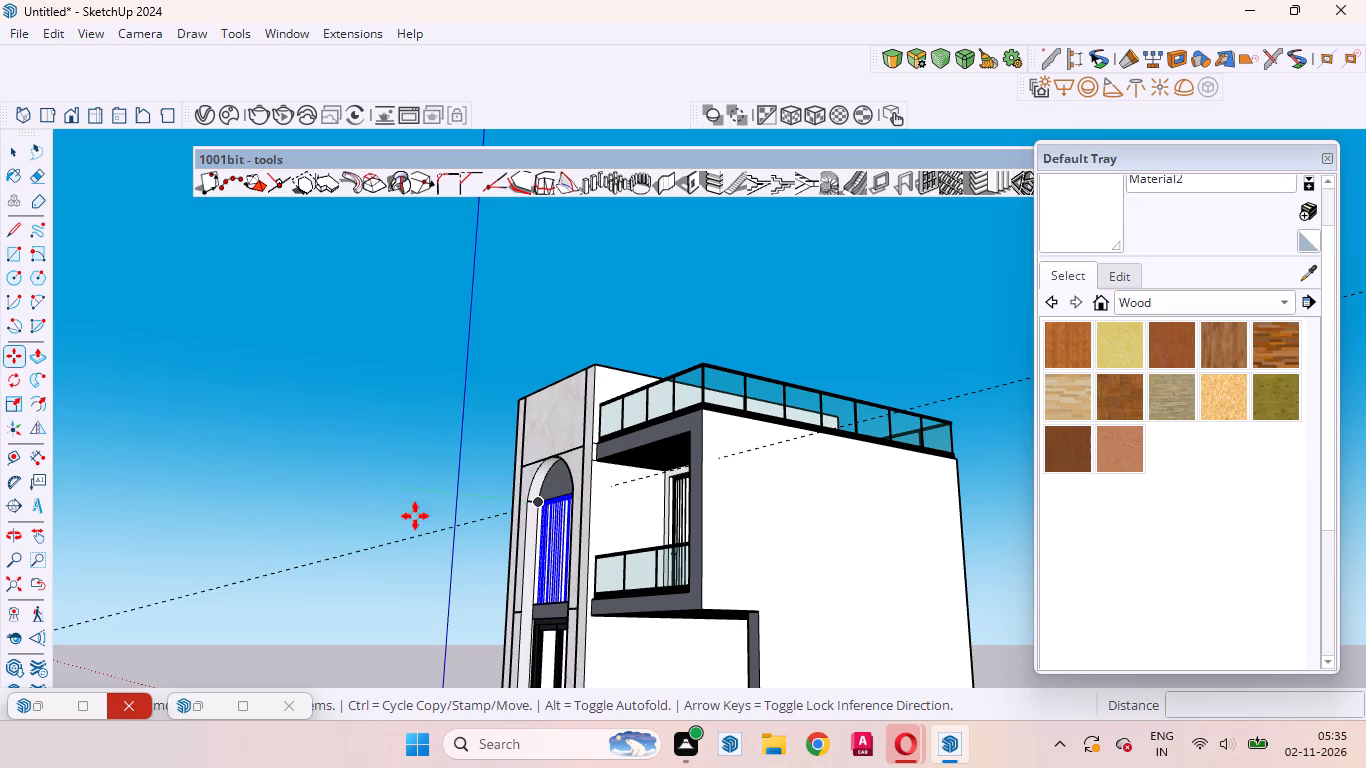
scroll(423, 533, up, 10)
middle_drag(601, 658, 684, 767)
scroll(579, 567, up, 10)
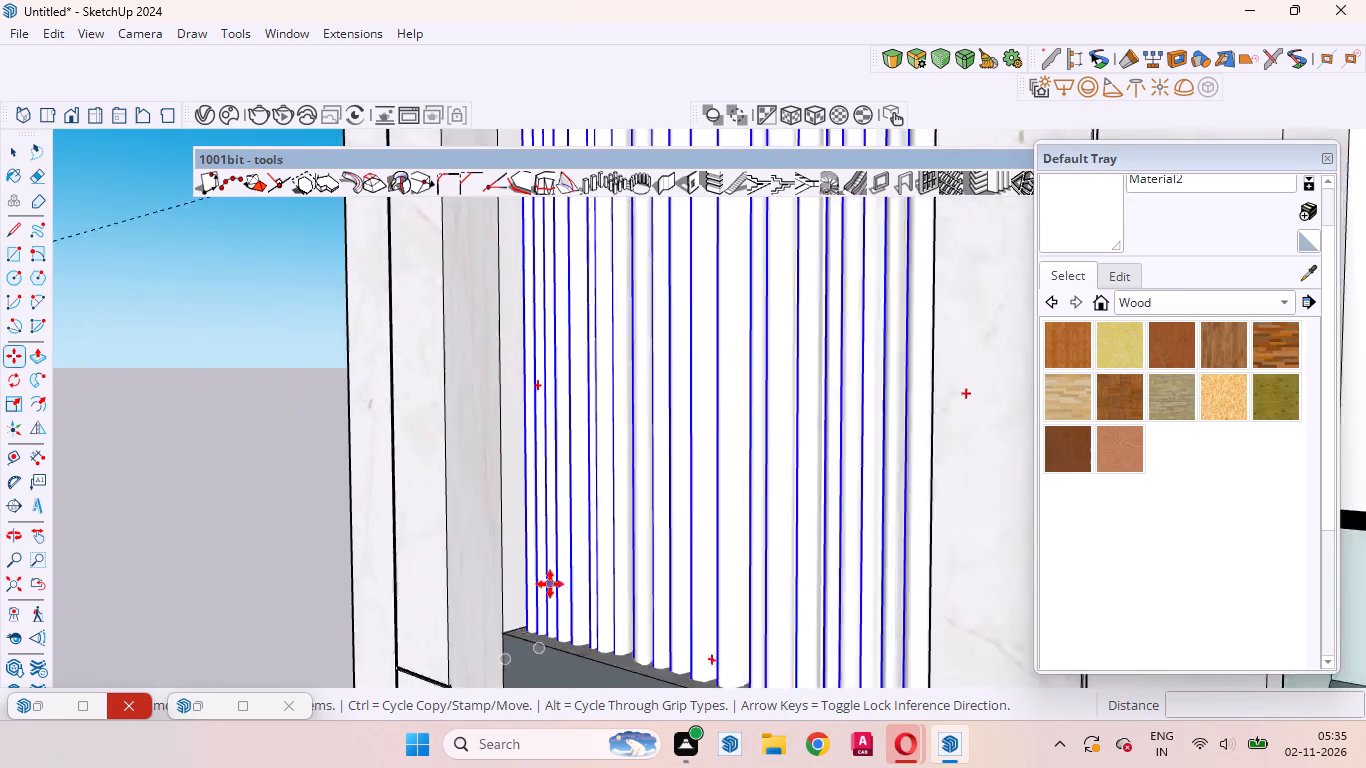
scroll(550, 584, up, 6)
click(529, 667)
scroll(529, 667, up, 1)
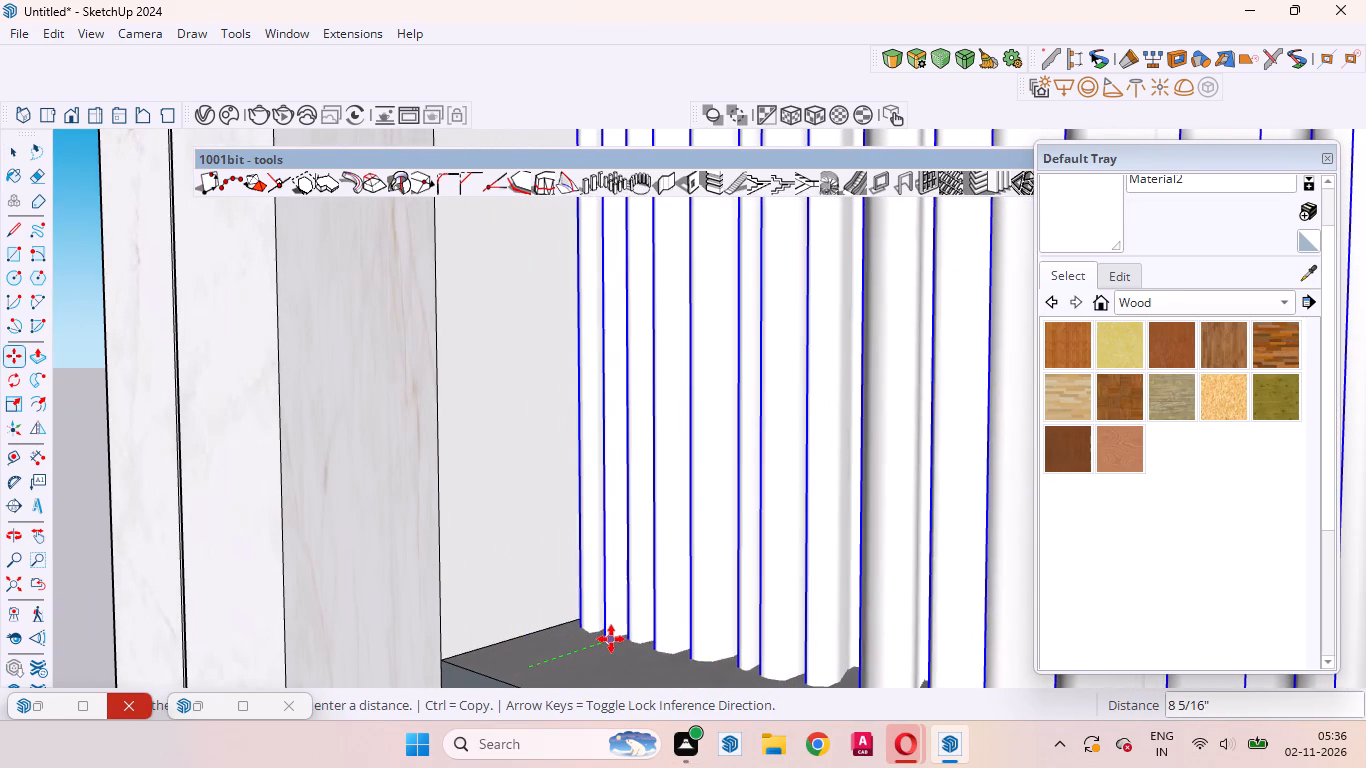
click(611, 639)
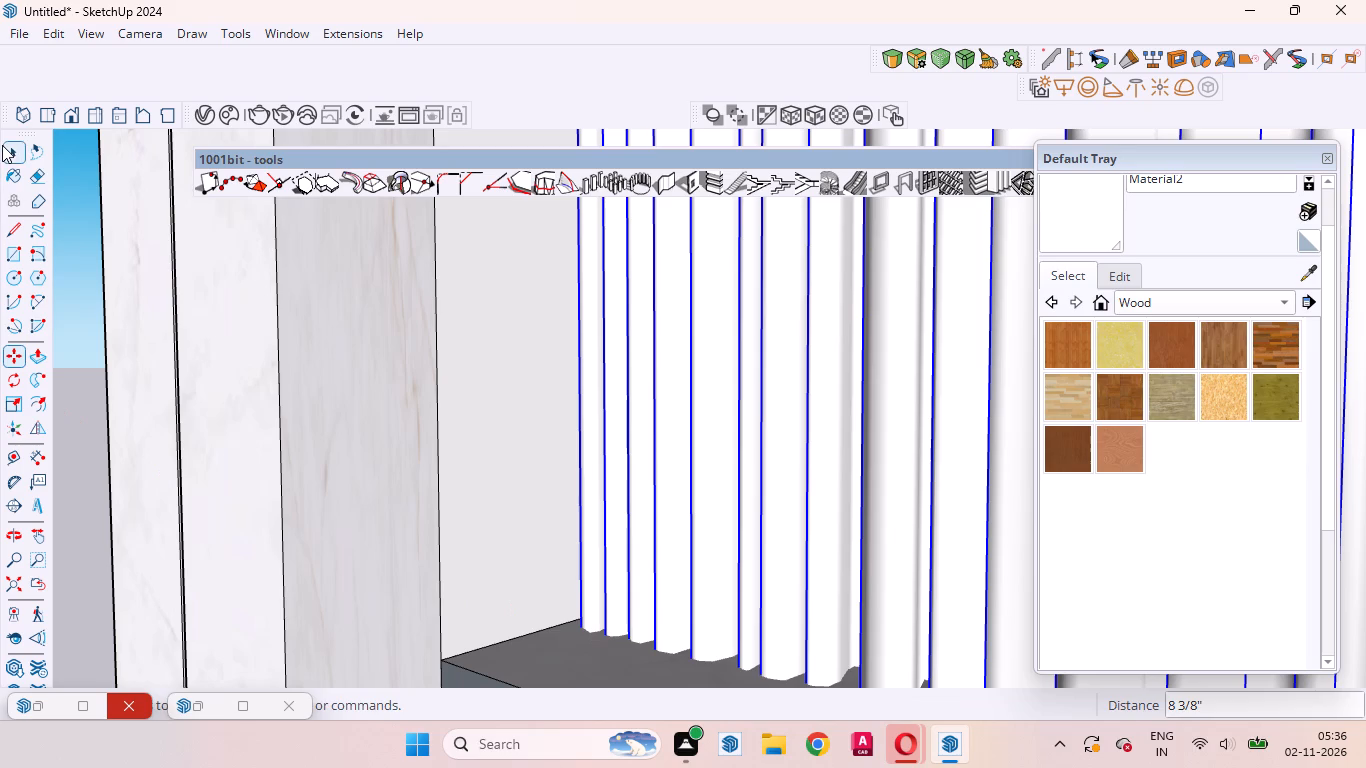
Unhide the last hidden object, the tower's upper sliding window frame, in front of the curtain.
click(2, 145)
click(60, 30)
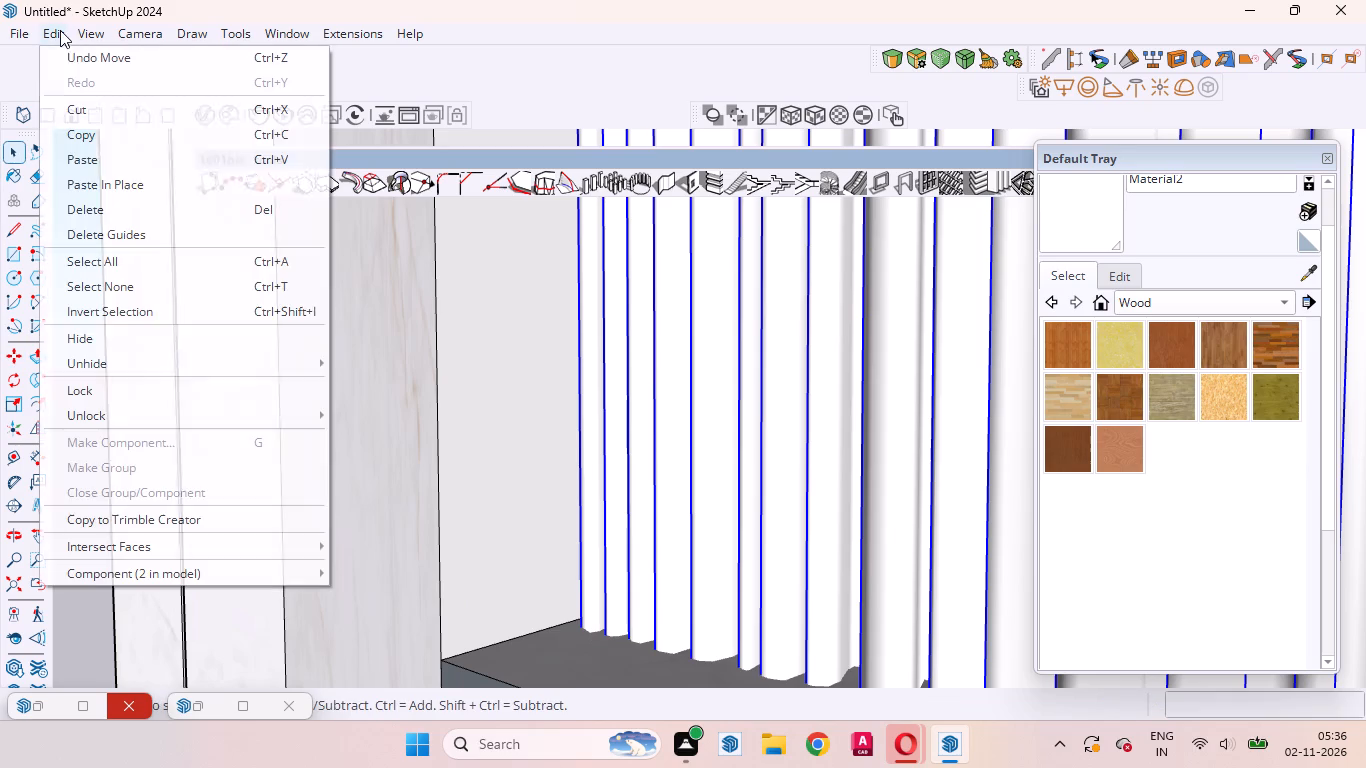
click(386, 384)
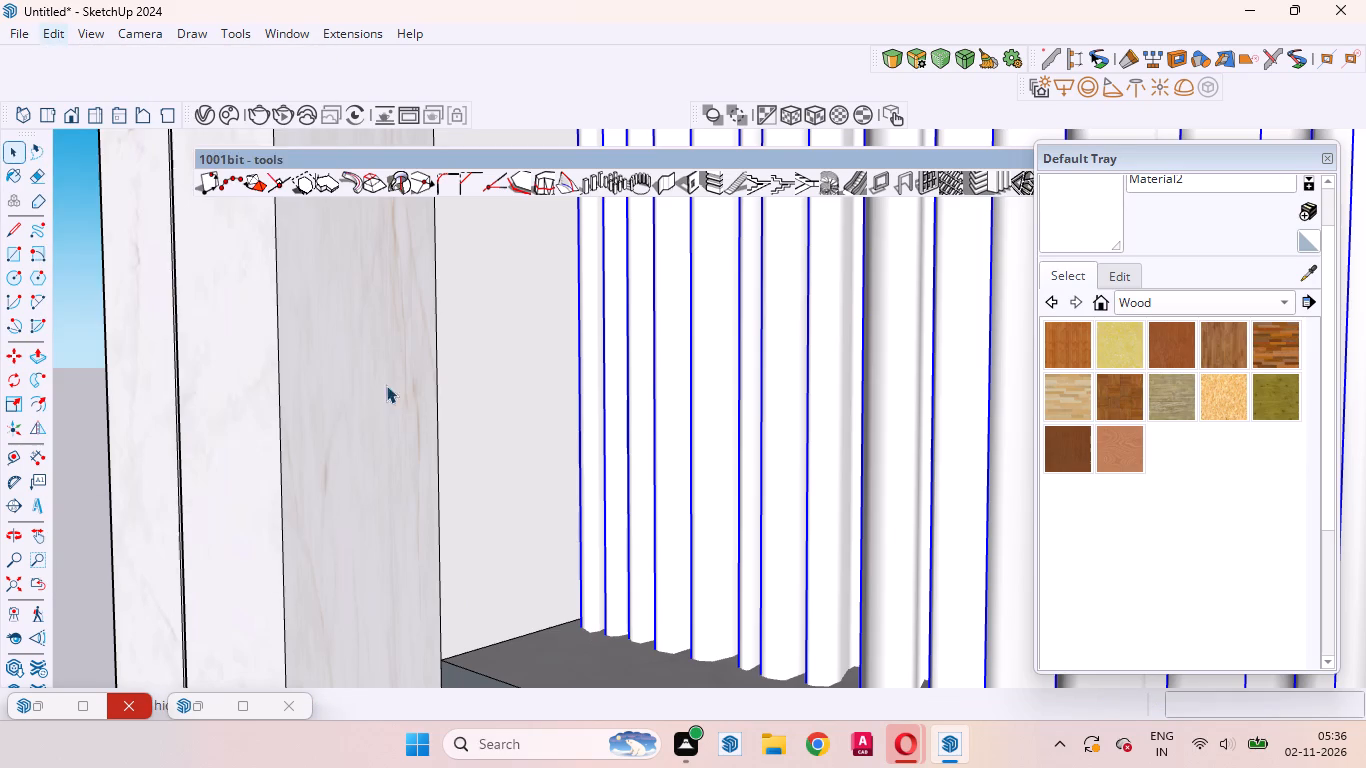
scroll(470, 414, down, 19)
middle_drag(477, 472, 716, 393)
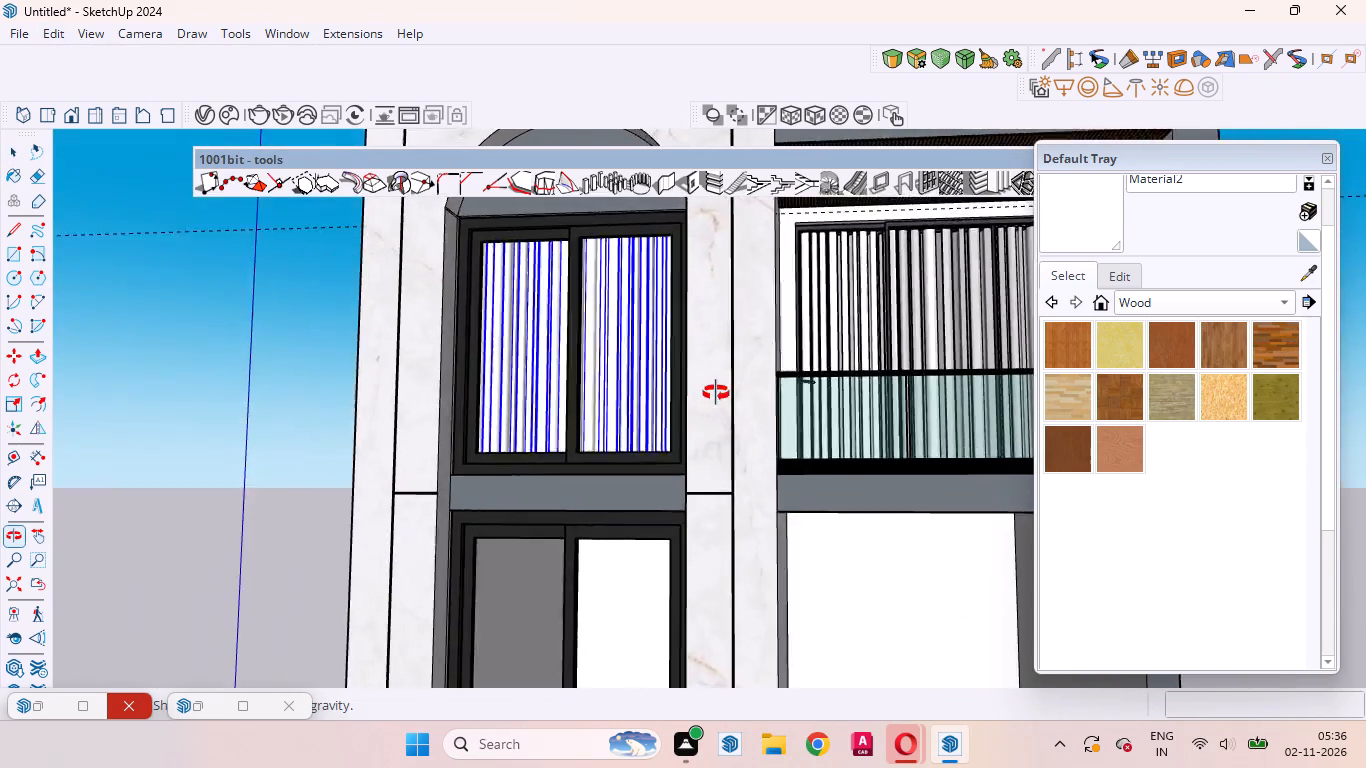
Hide the tower's upper and lower sliding window frames, leaving the upper curtain in its arched opening.
middle_drag(716, 393, 682, 367)
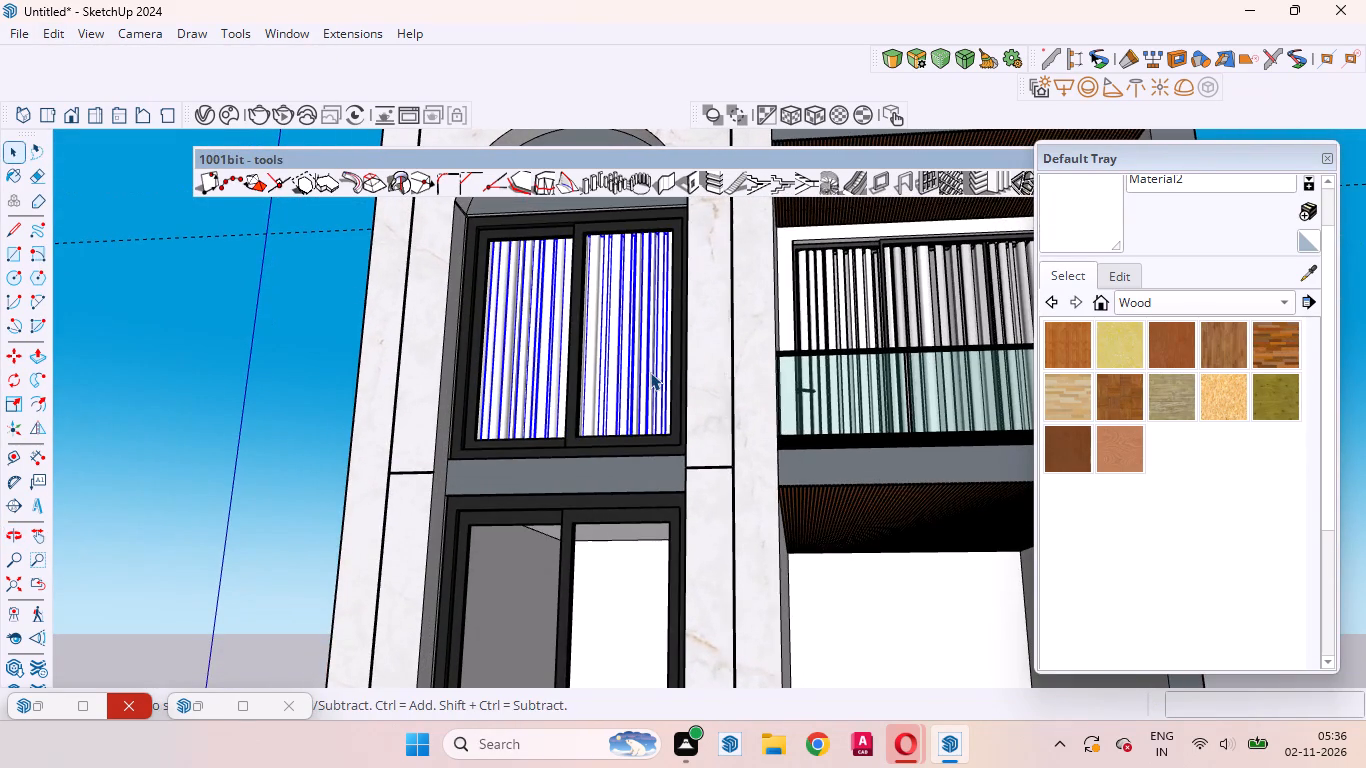
click(571, 366)
right_click(571, 366)
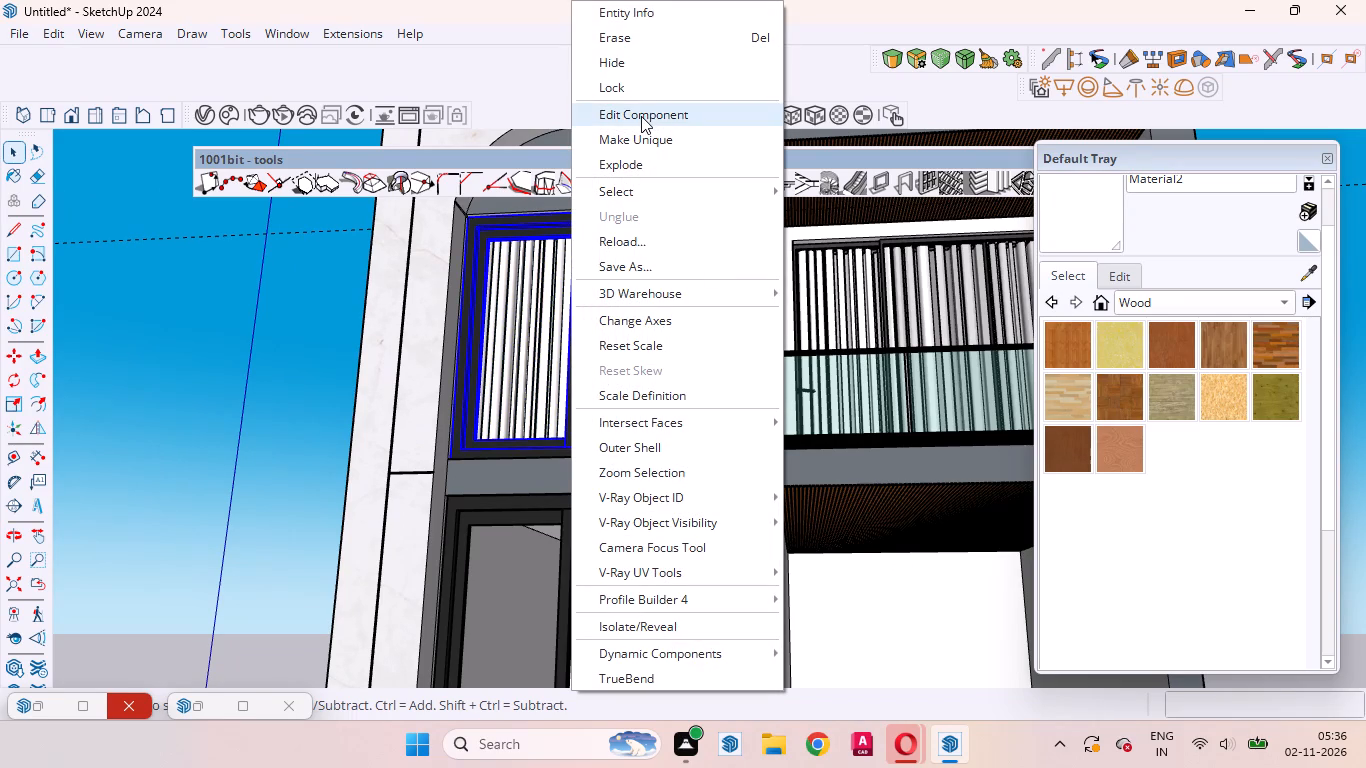
click(632, 67)
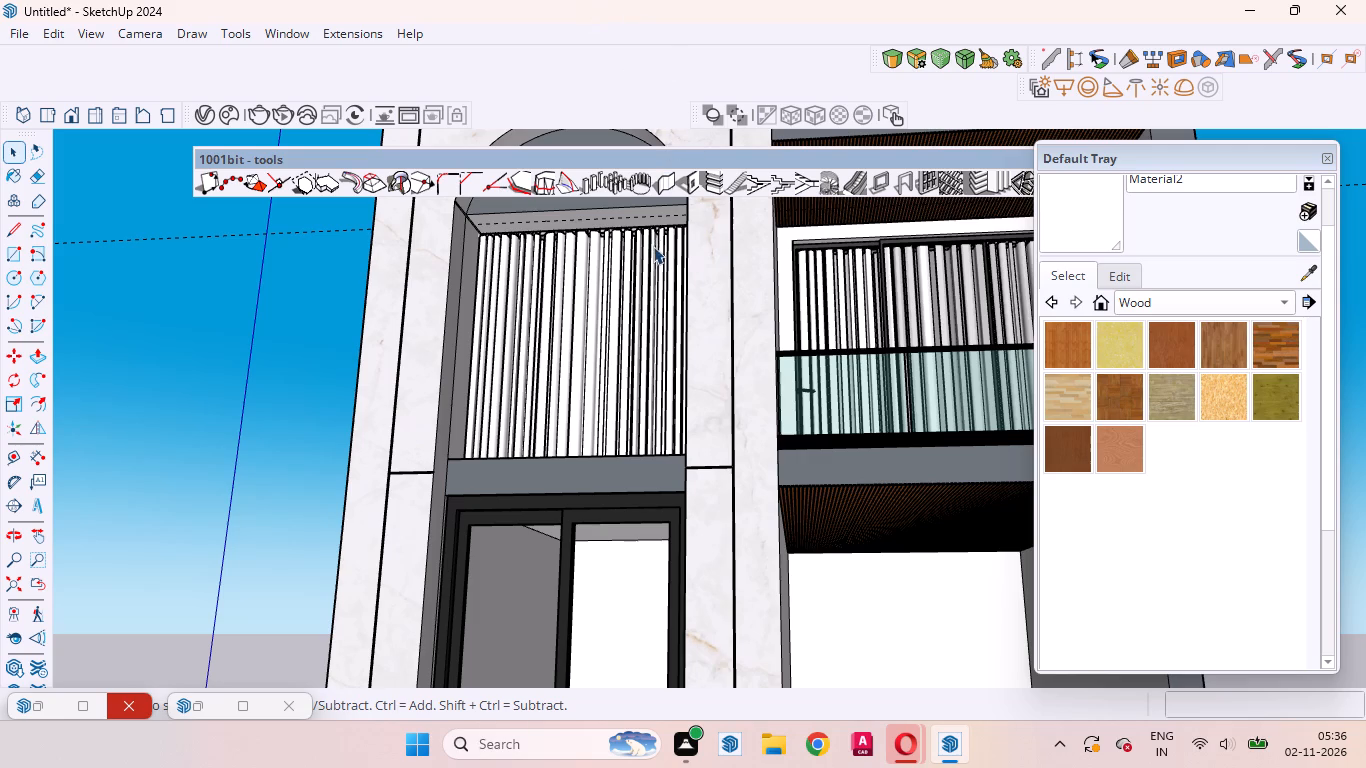
click(563, 271)
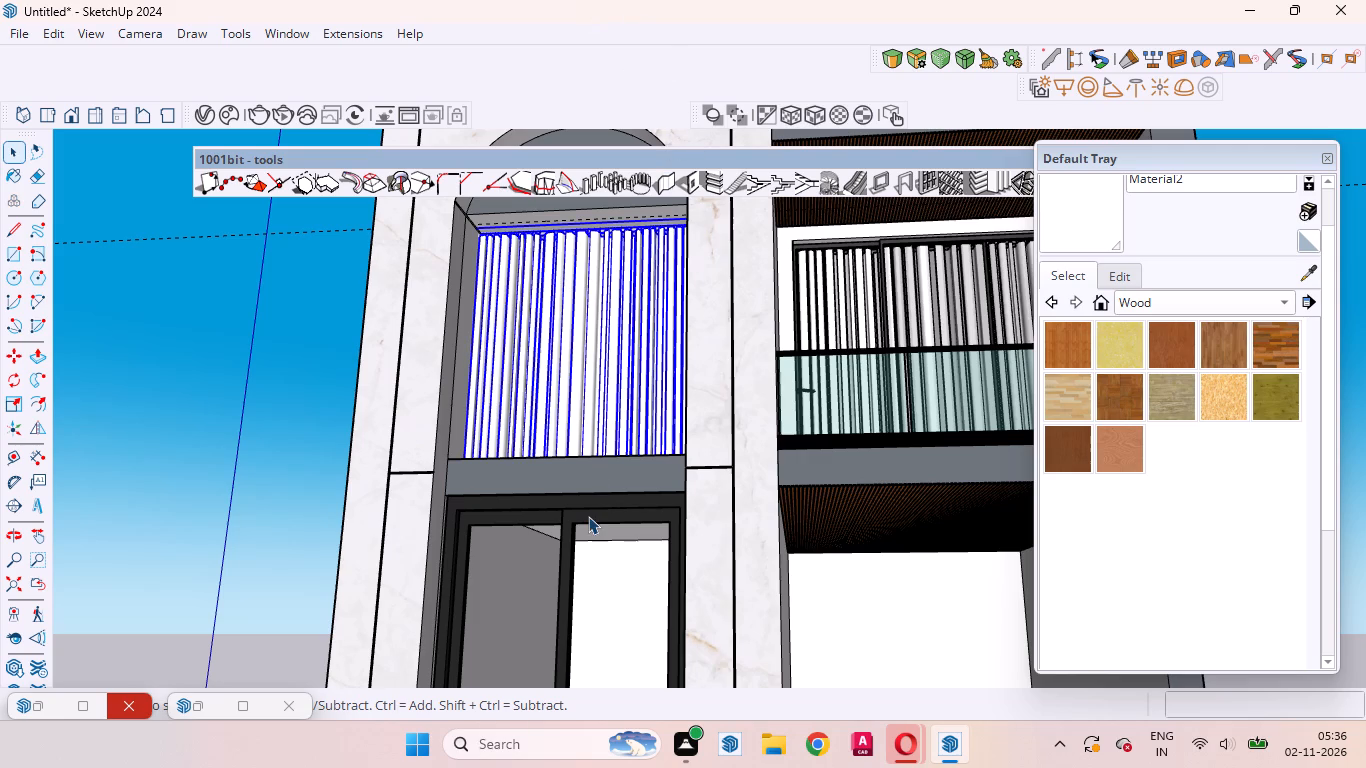
click(586, 516)
right_click(586, 516)
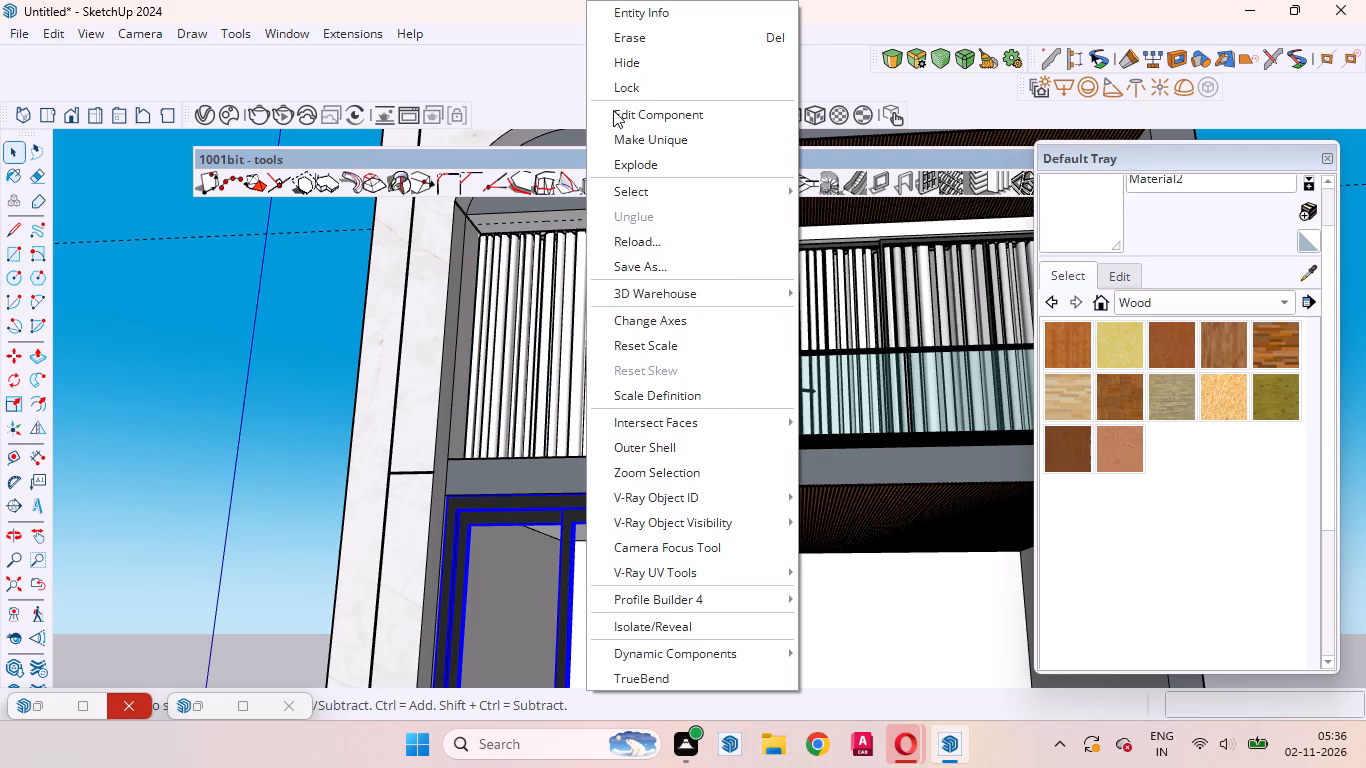
click(627, 68)
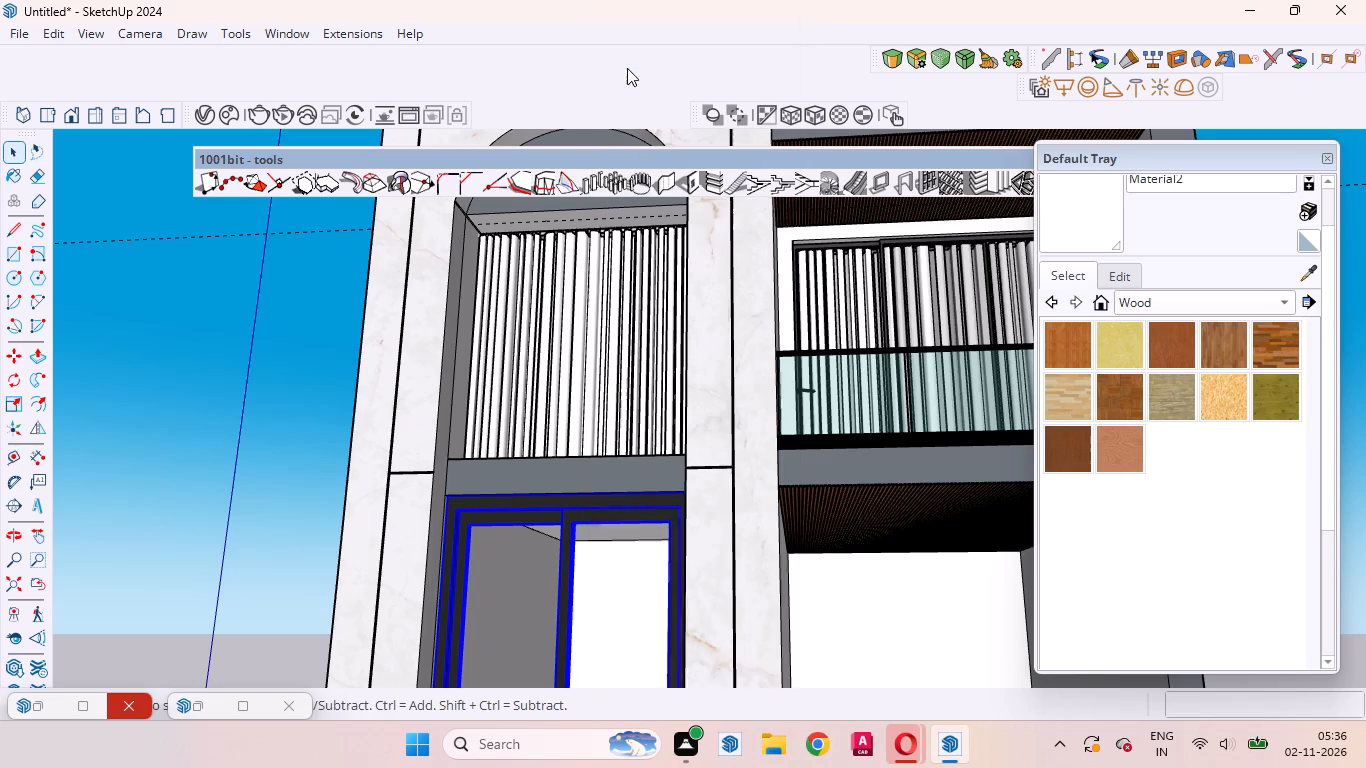
Copy the tower's upper curtain straight down about 9' 1 1/2" into the lower opening, with its top against the opening's soffit.
click(583, 246)
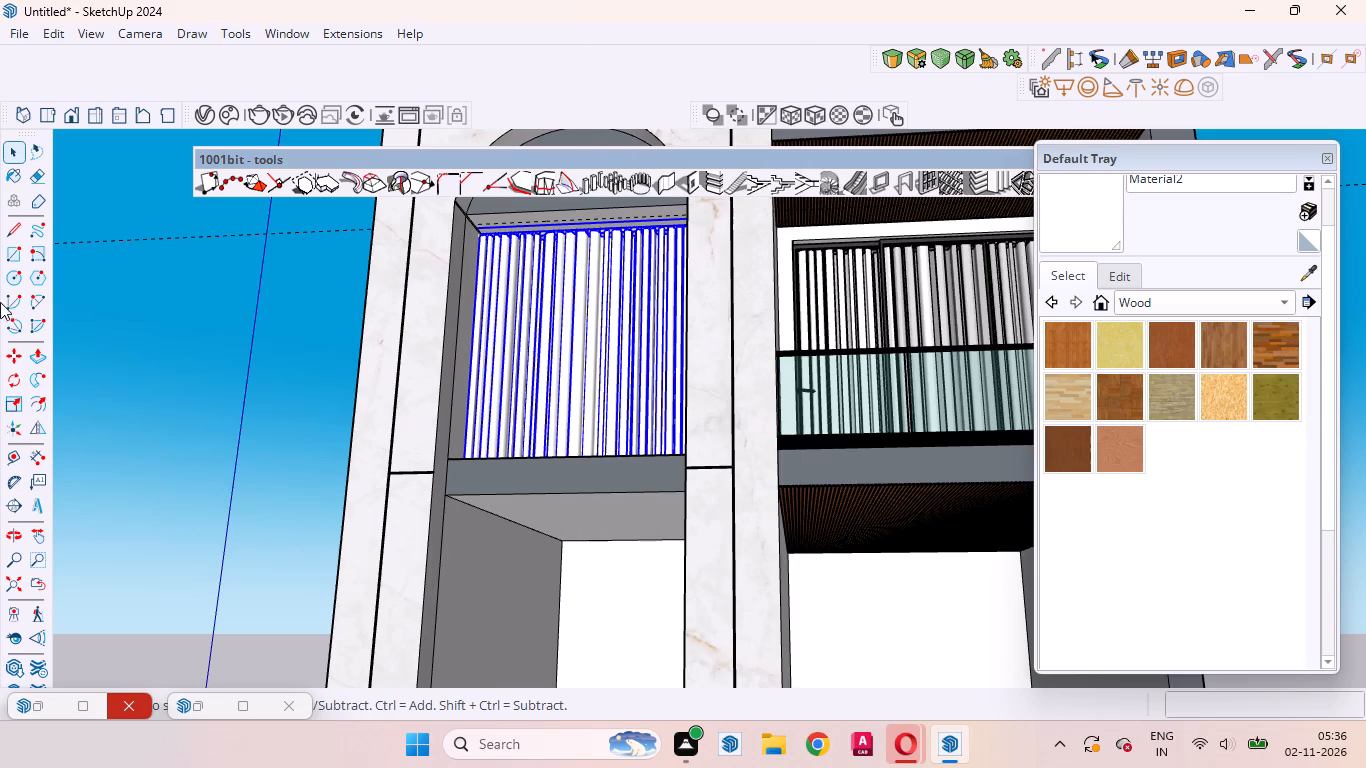
click(13, 344)
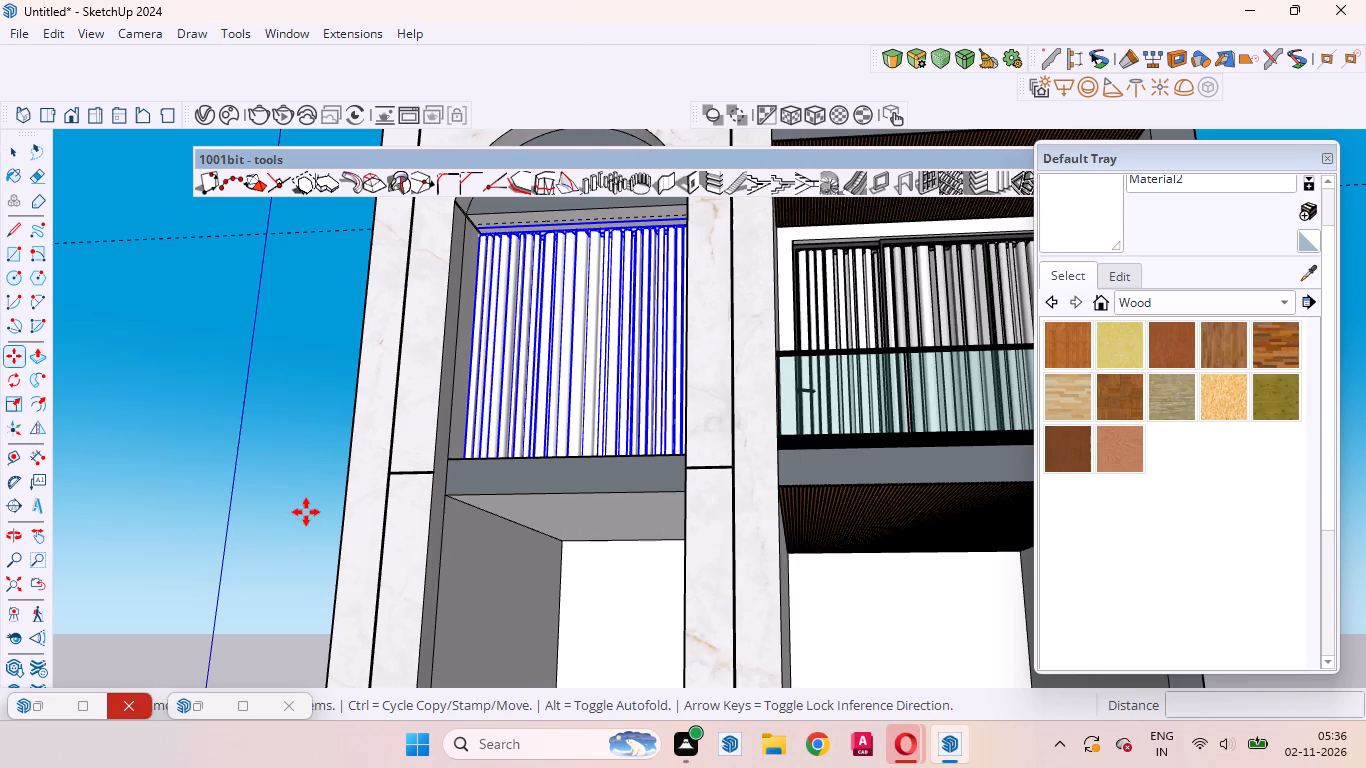
scroll(630, 530, down, 6)
scroll(732, 379, up, 9)
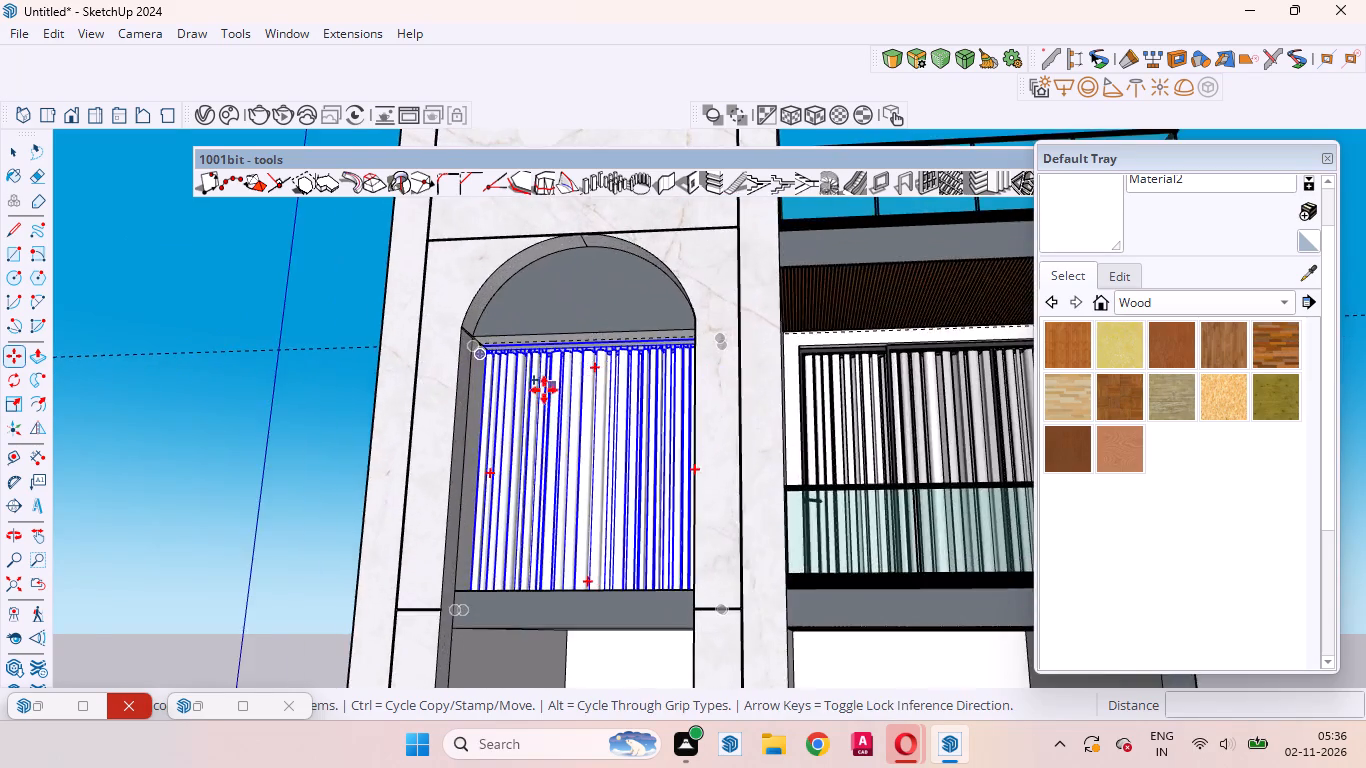
scroll(544, 390, up, 3)
middle_drag(629, 421, 741, 444)
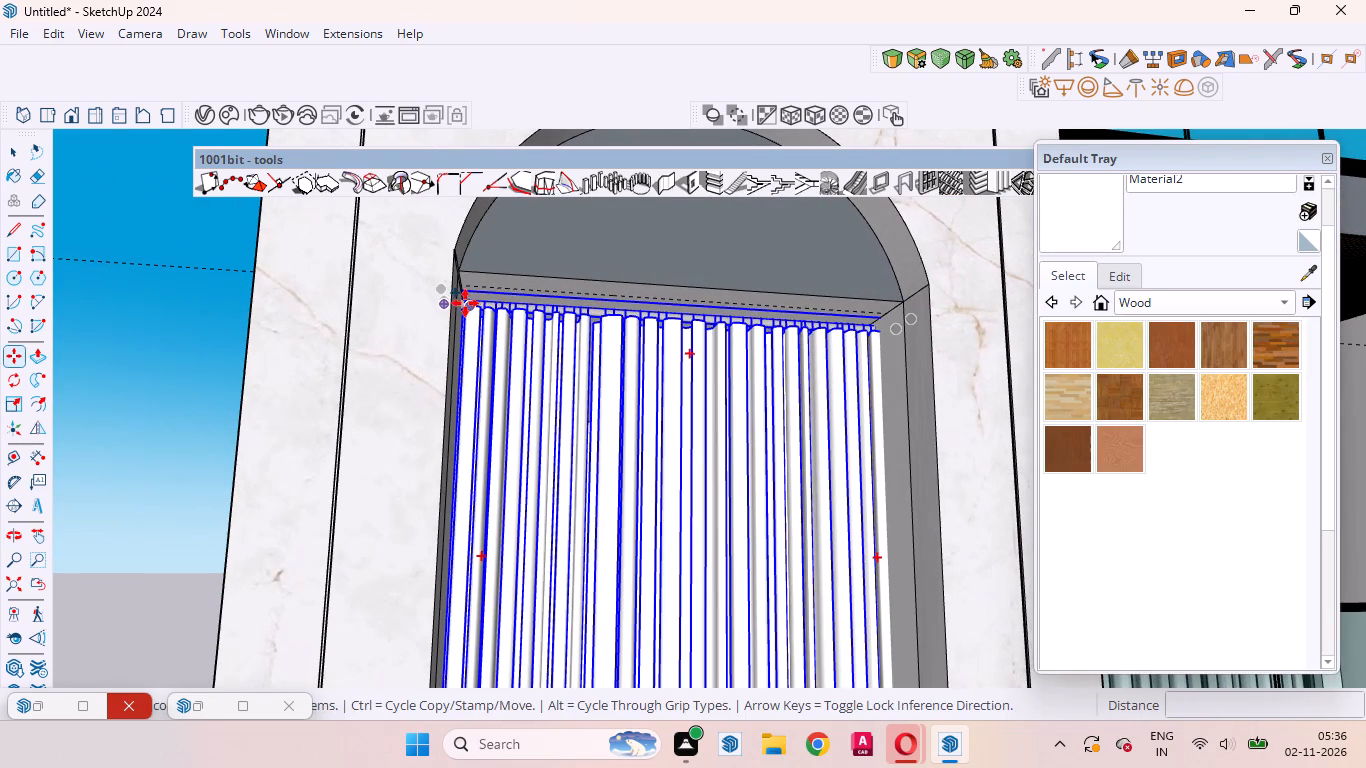
middle_drag(465, 342, 227, 430)
scroll(345, 383, up, 10)
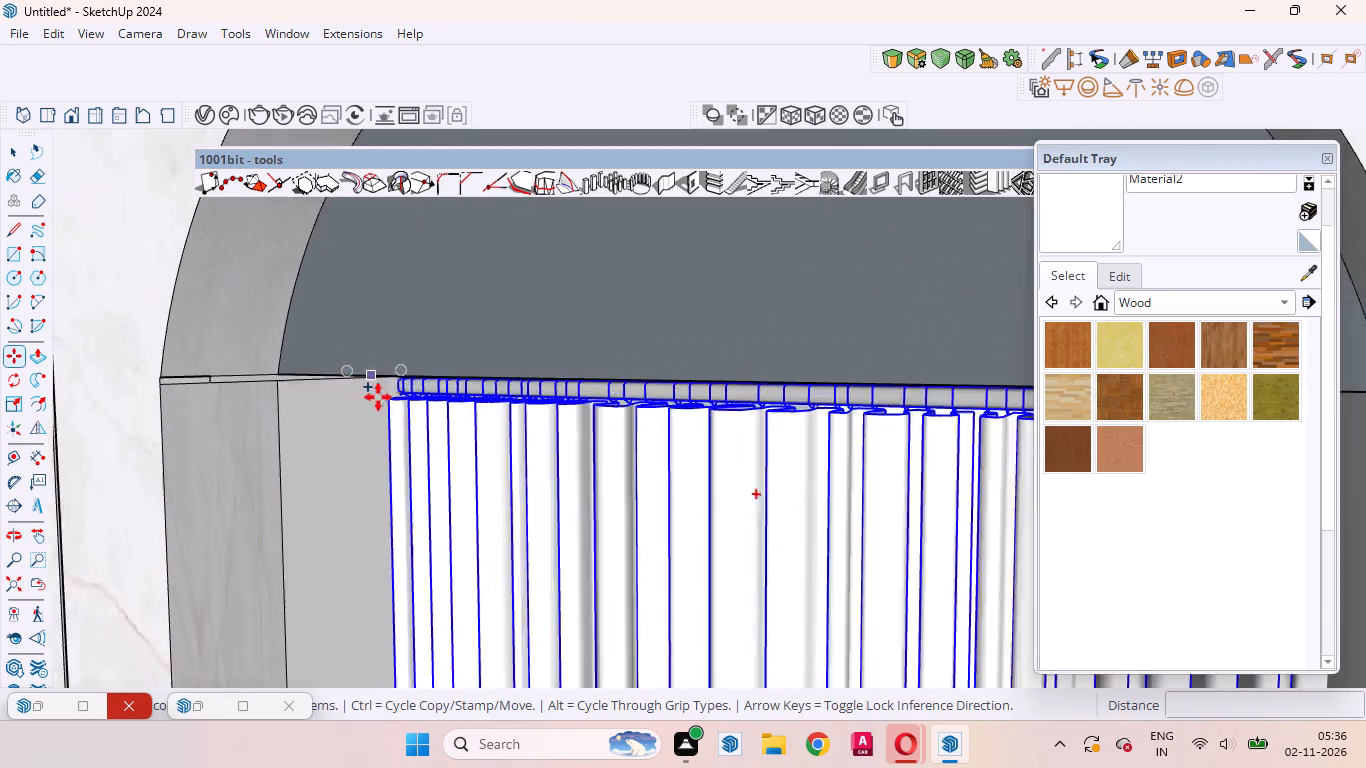
middle_drag(386, 449, 354, 347)
click(391, 362)
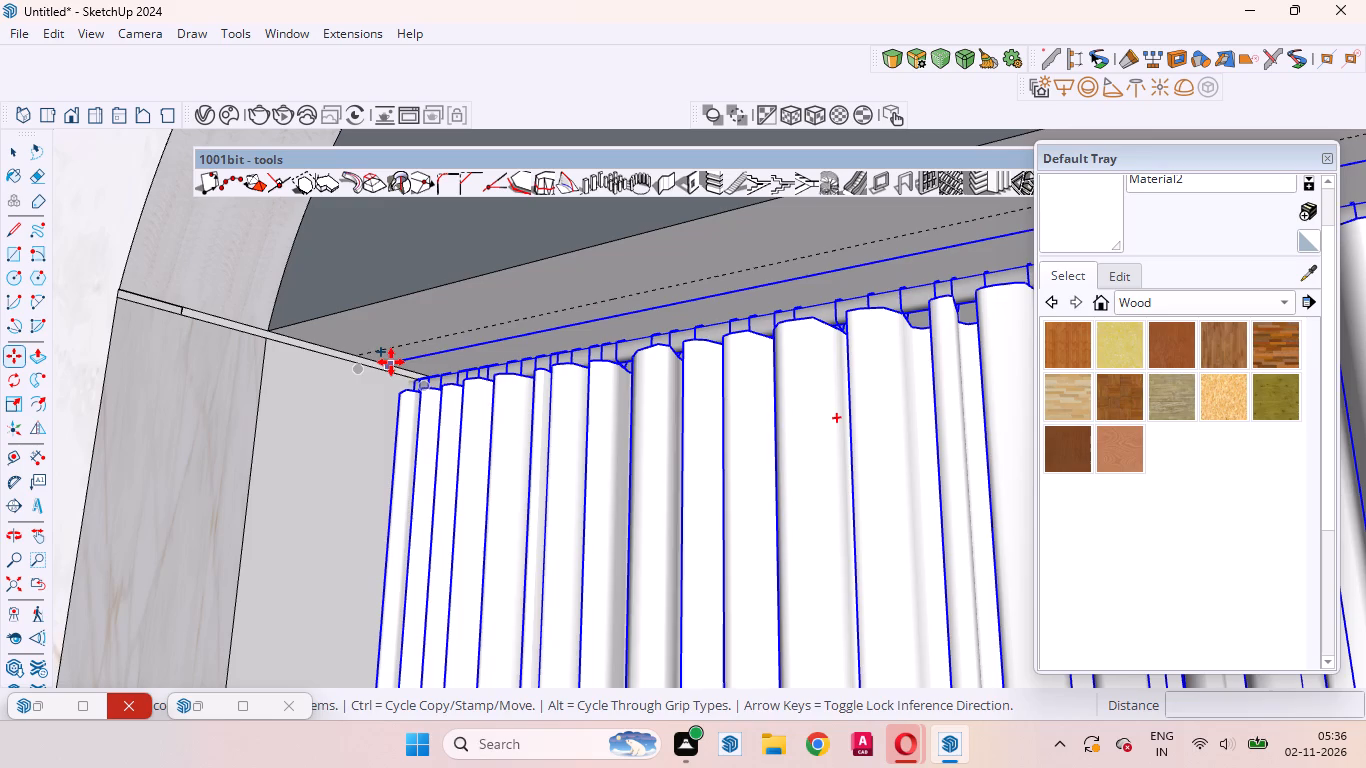
scroll(391, 436, down, 20)
scroll(391, 436, down, 1)
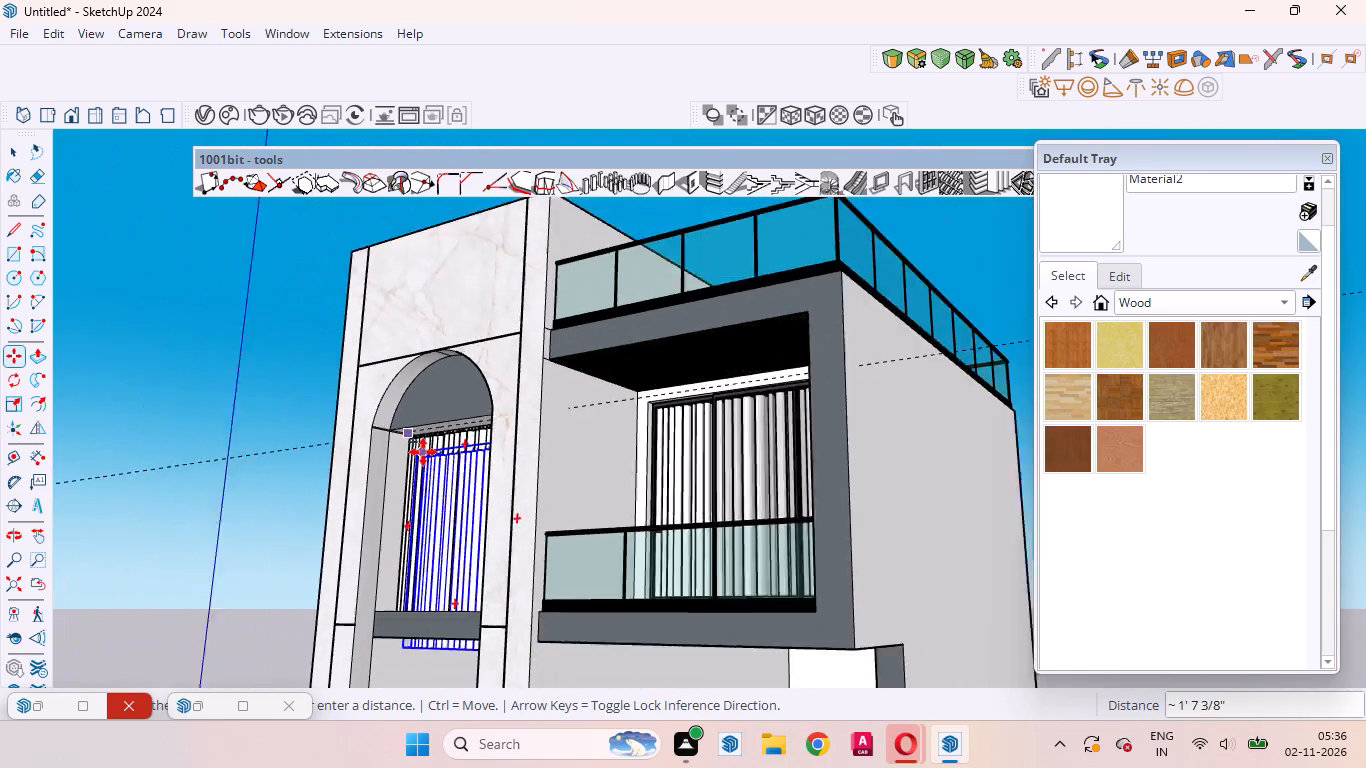
scroll(423, 452, down, 5)
scroll(410, 604, up, 17)
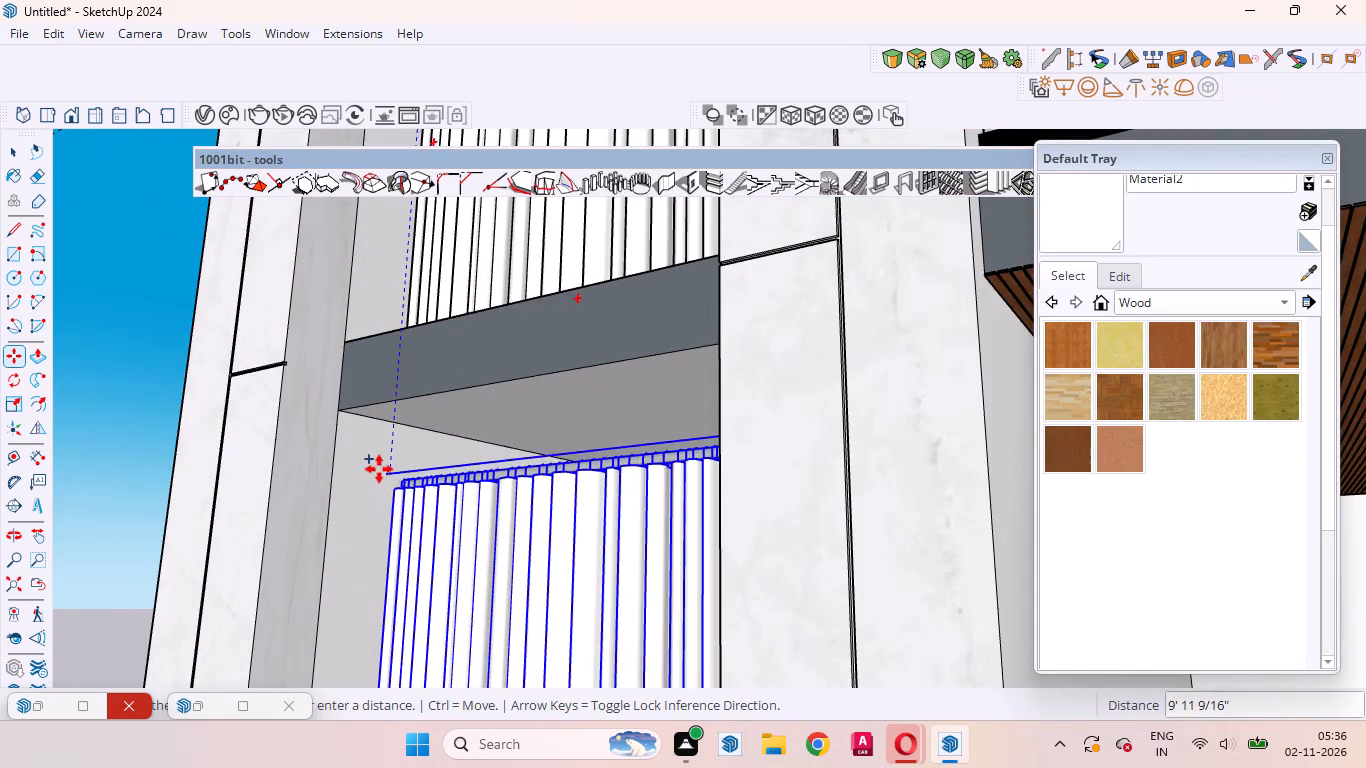
click(387, 426)
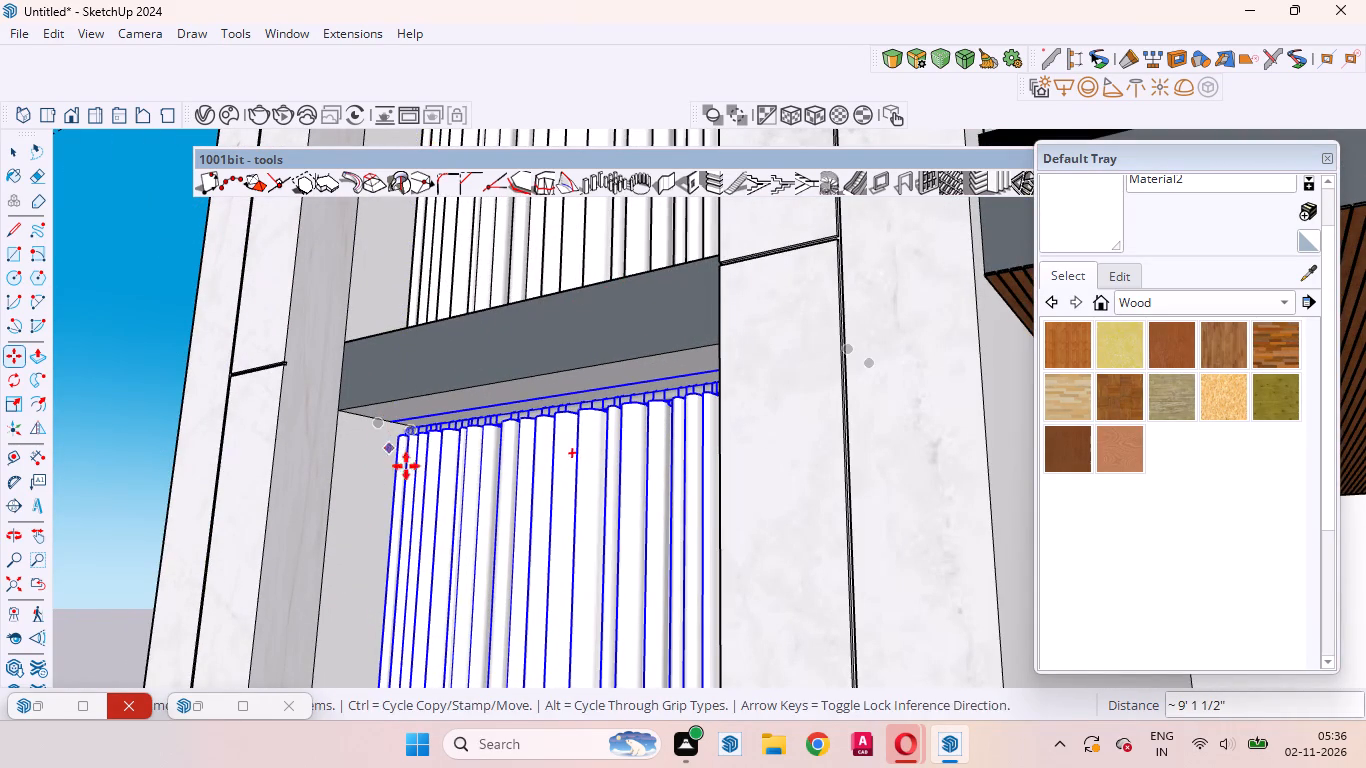
Stretch the lower curtain copy from its bottom edge down to the floor with a green-axis scale of about 1.17.
middle_drag(497, 512, 639, 546)
scroll(662, 530, down, 18)
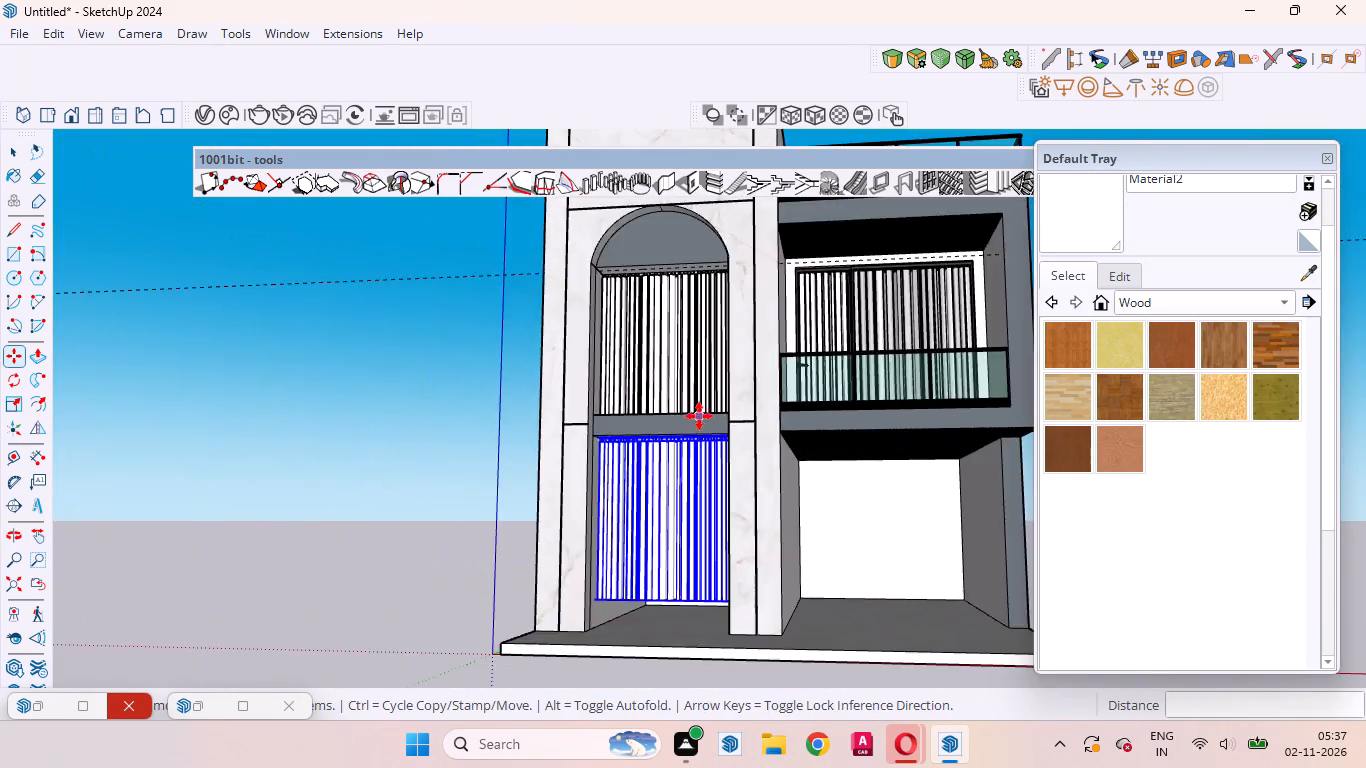
scroll(699, 416, down, 3)
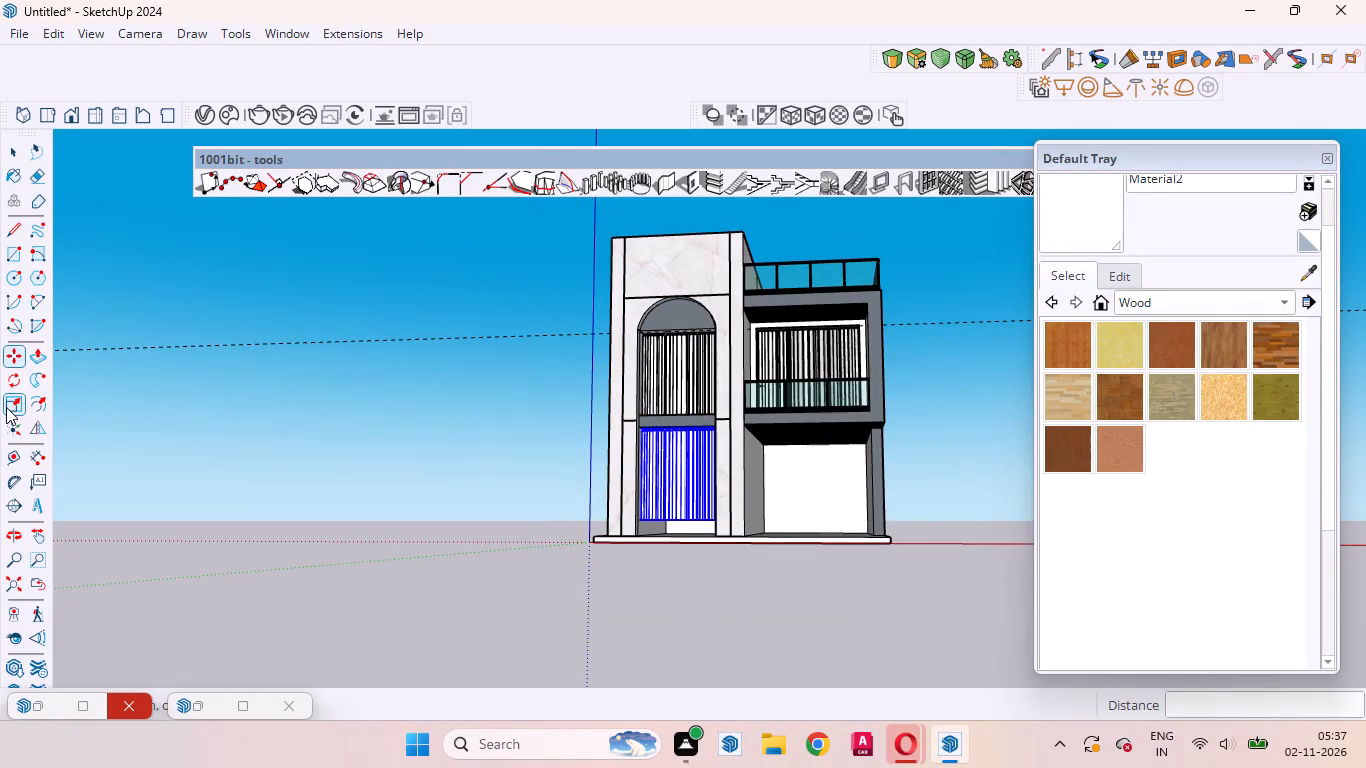
click(6, 407)
scroll(586, 497, up, 15)
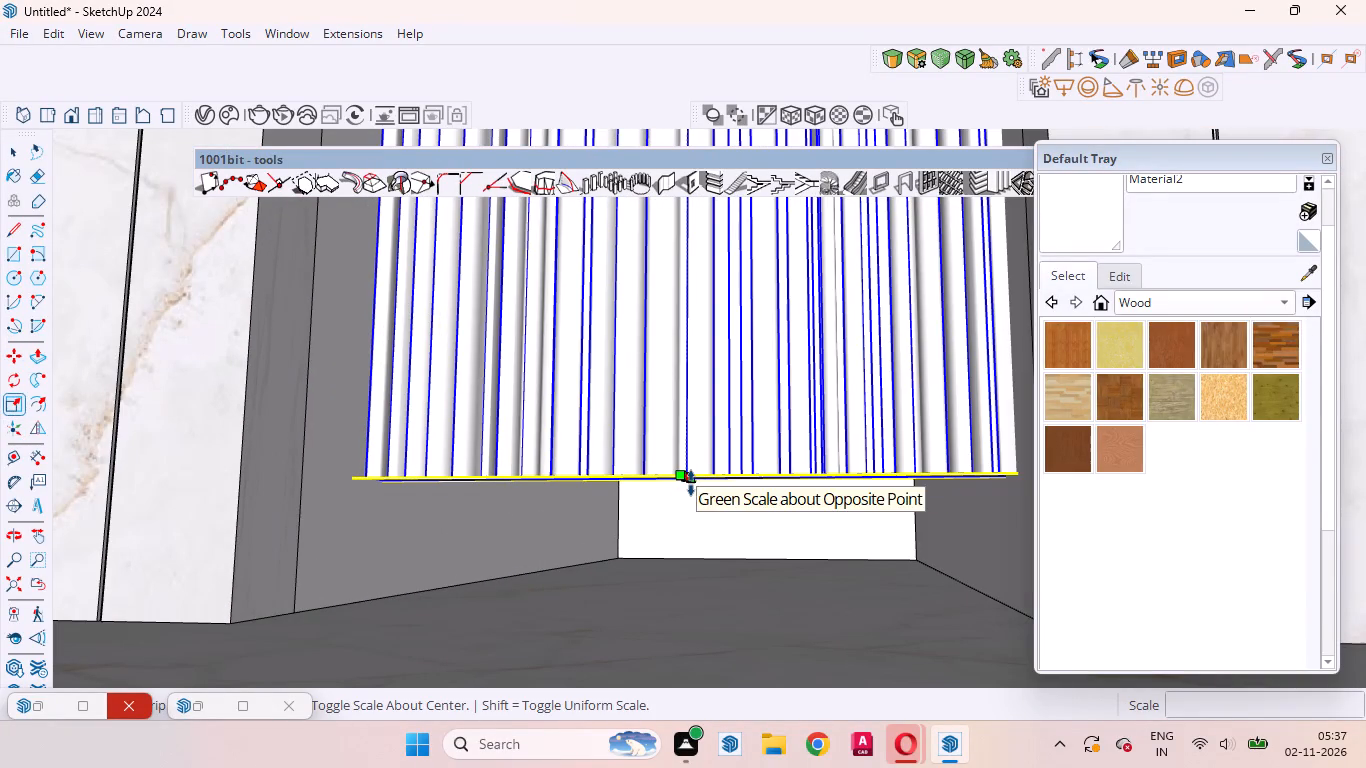
click(691, 483)
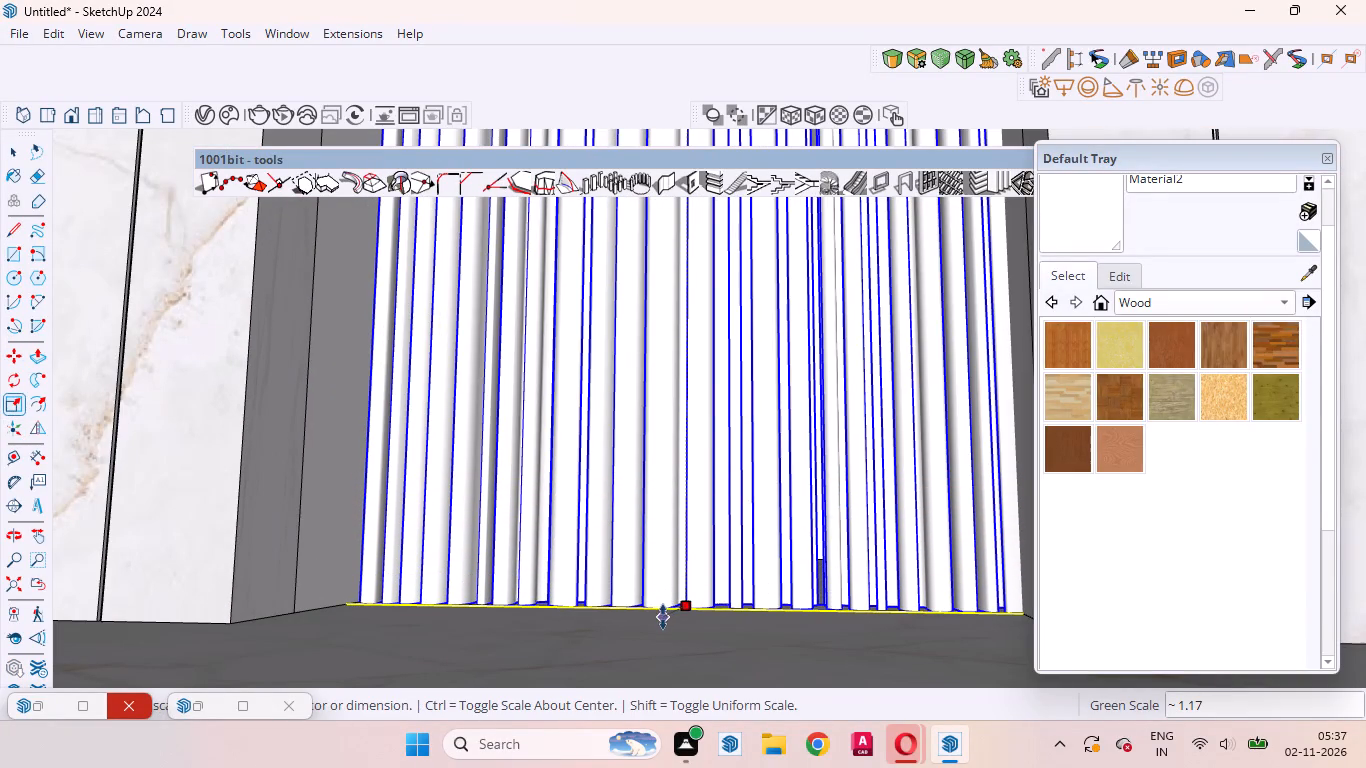
click(663, 617)
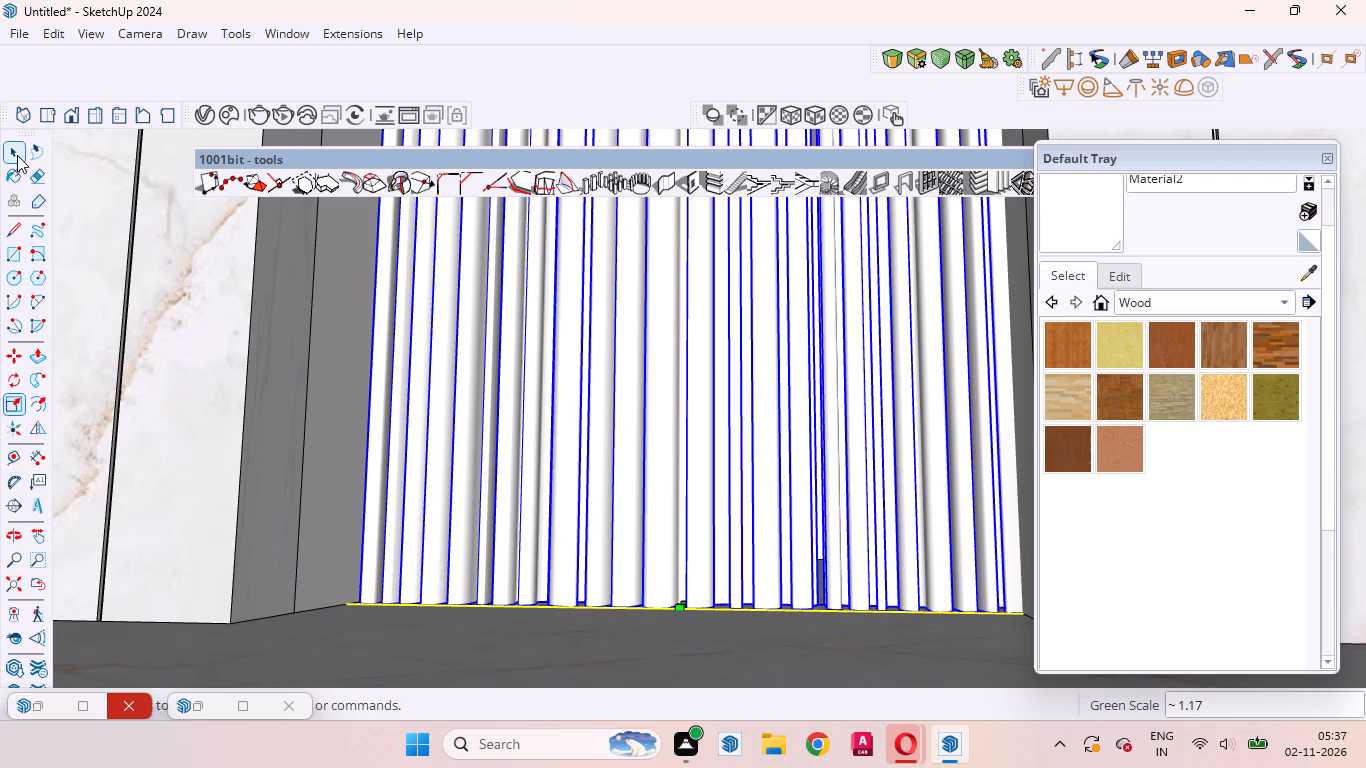
click(17, 155)
Unhide the tower's upper and lower sliding window frames in front of the curtains.
click(53, 33)
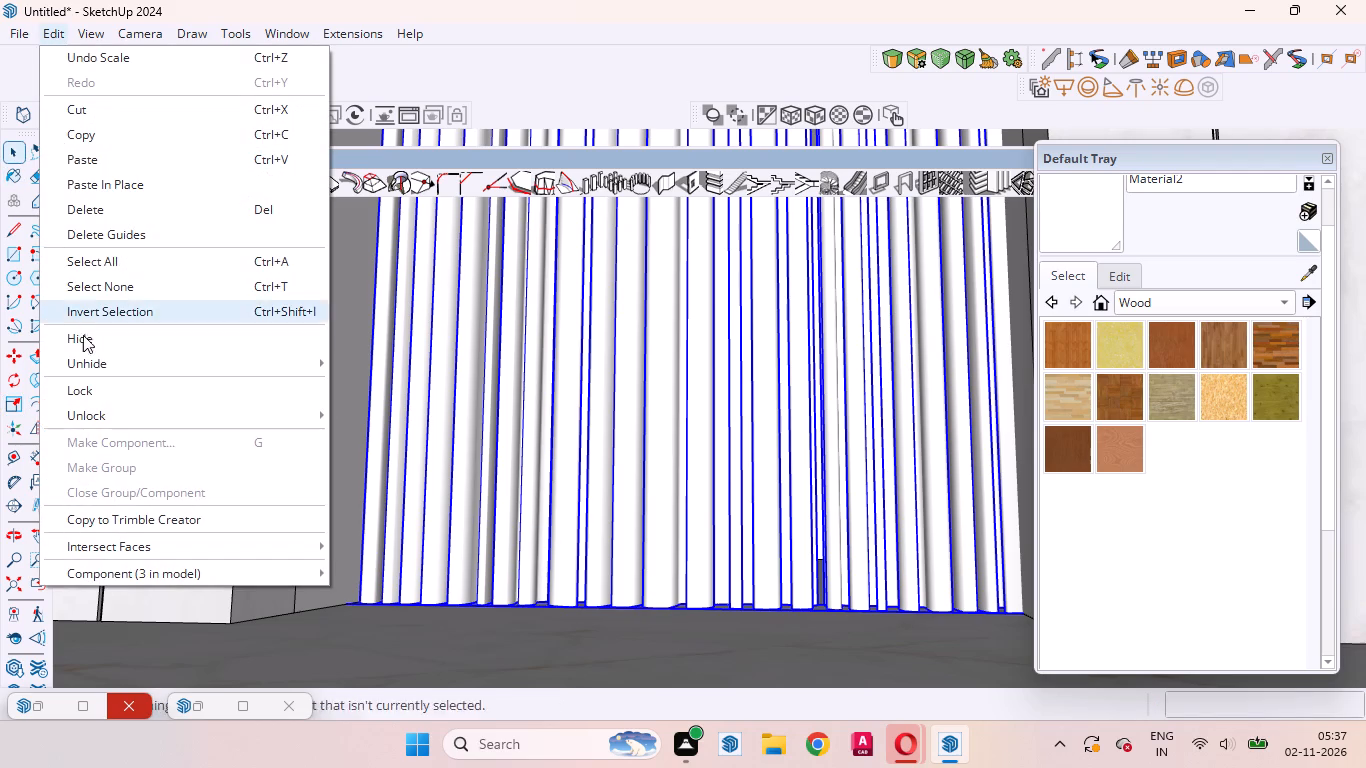
click(378, 408)
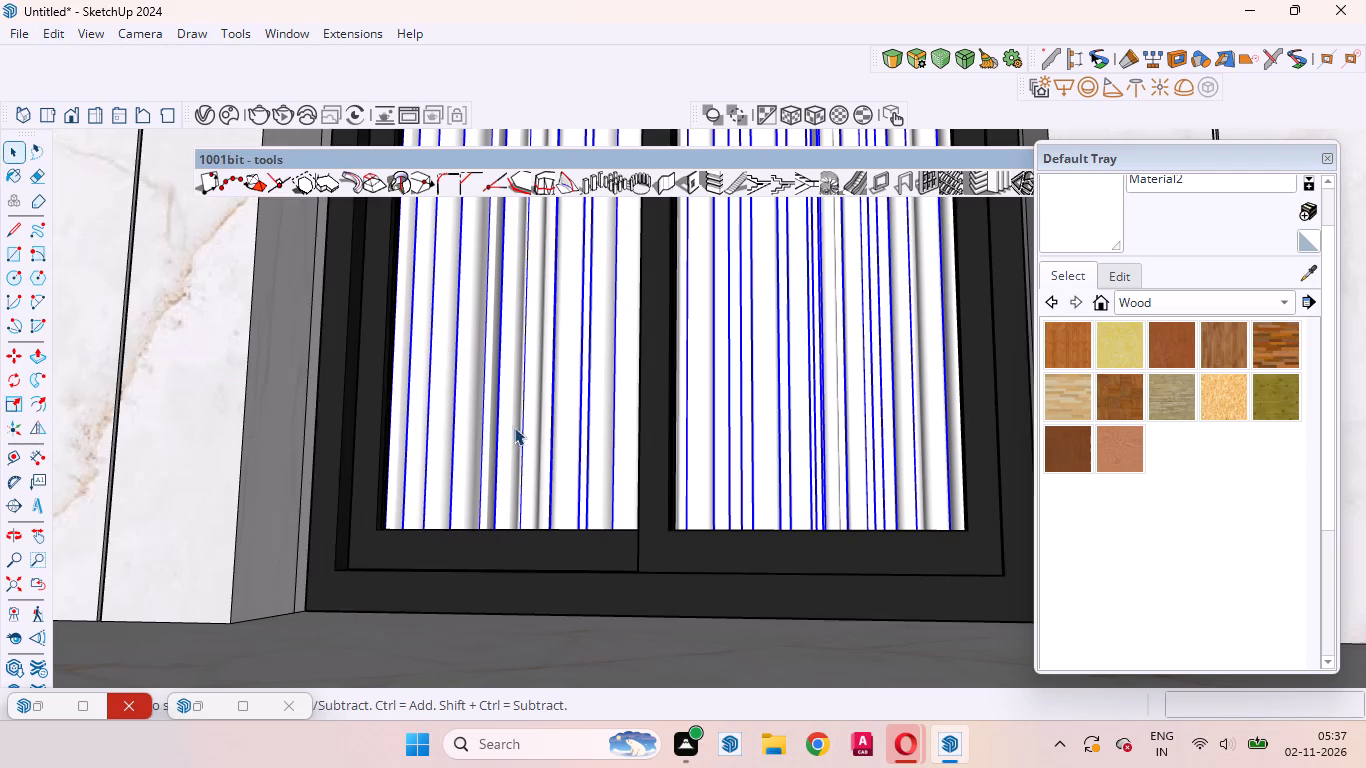
Examine the tower's curtained windows, the balcony and the open ground-floor bay beneath it from several angles.
scroll(528, 486, down, 13)
middle_drag(516, 503, 550, 662)
scroll(541, 631, down, 13)
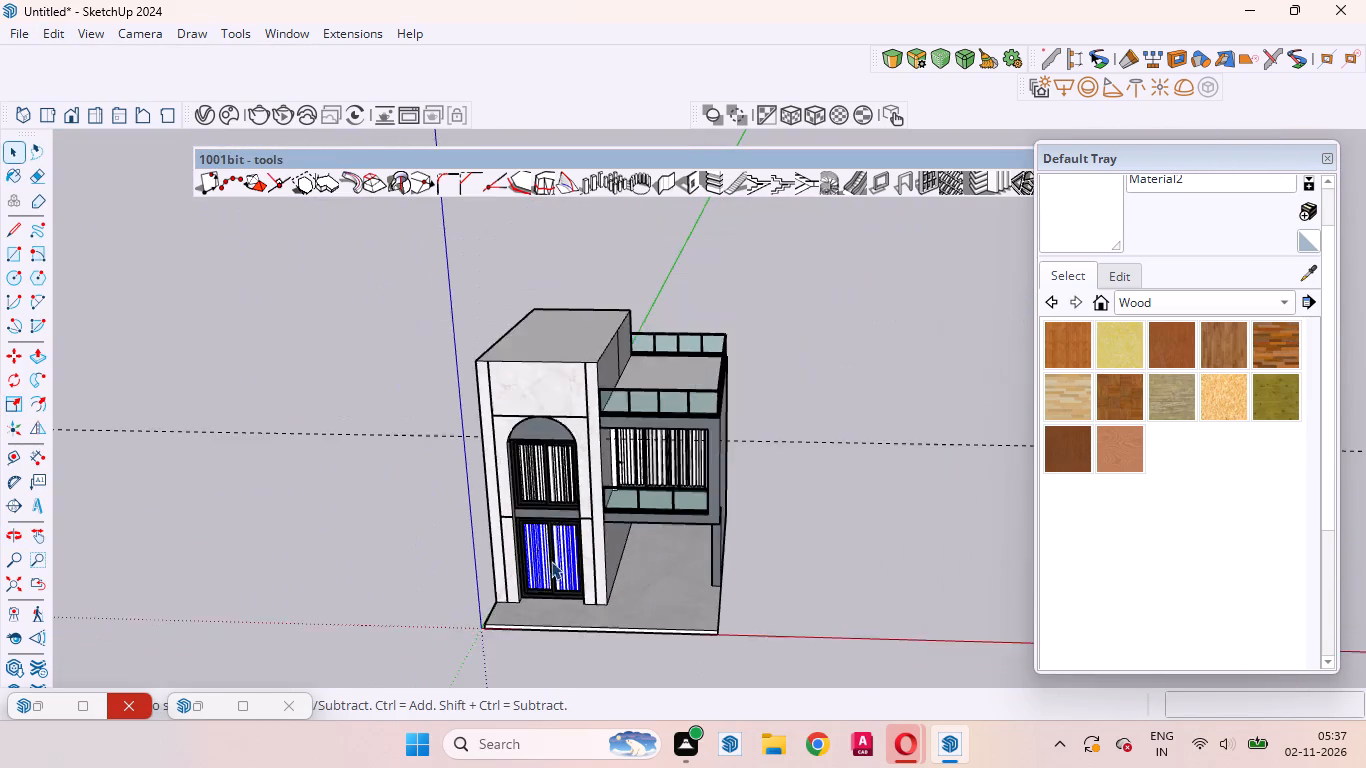
scroll(551, 561, down, 7)
click(345, 614)
scroll(647, 609, up, 13)
middle_drag(473, 562, 597, 503)
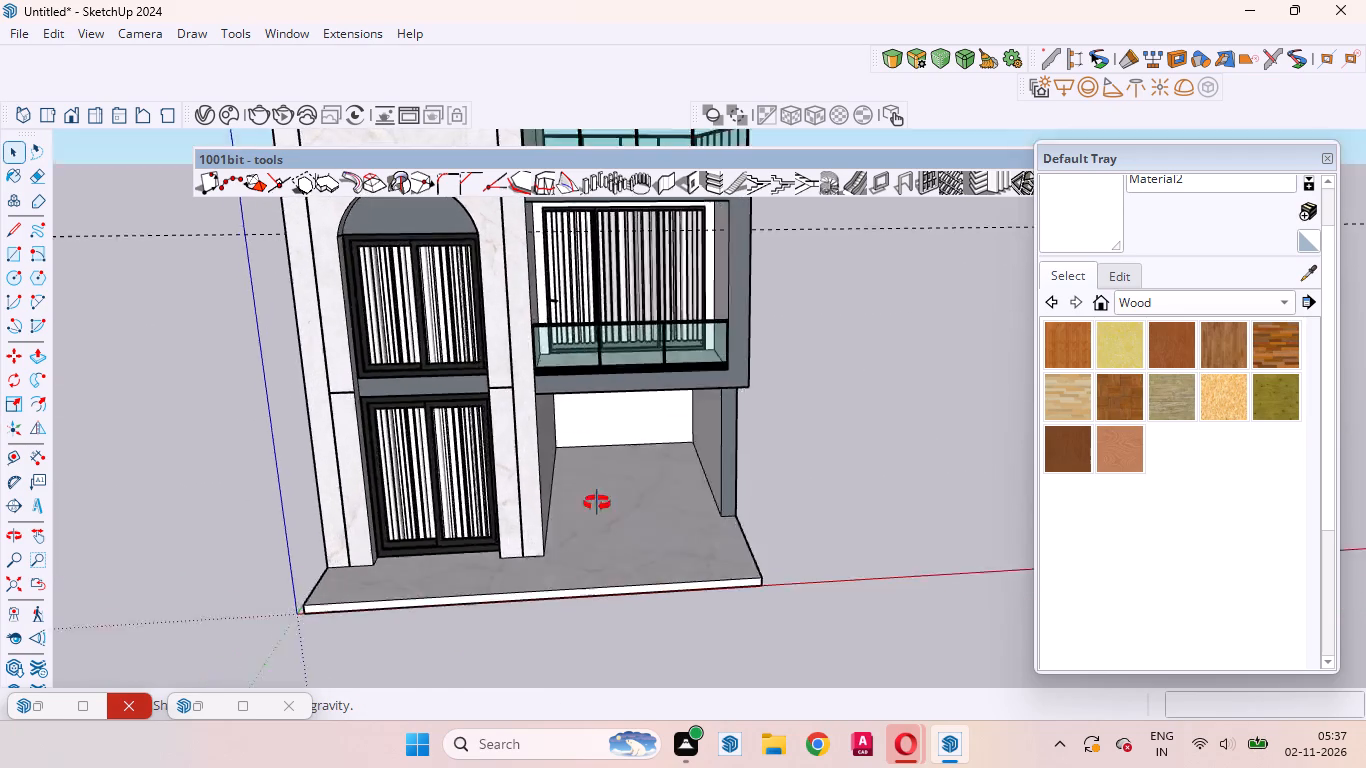
middle_drag(597, 503, 326, 532)
scroll(454, 391, up, 2)
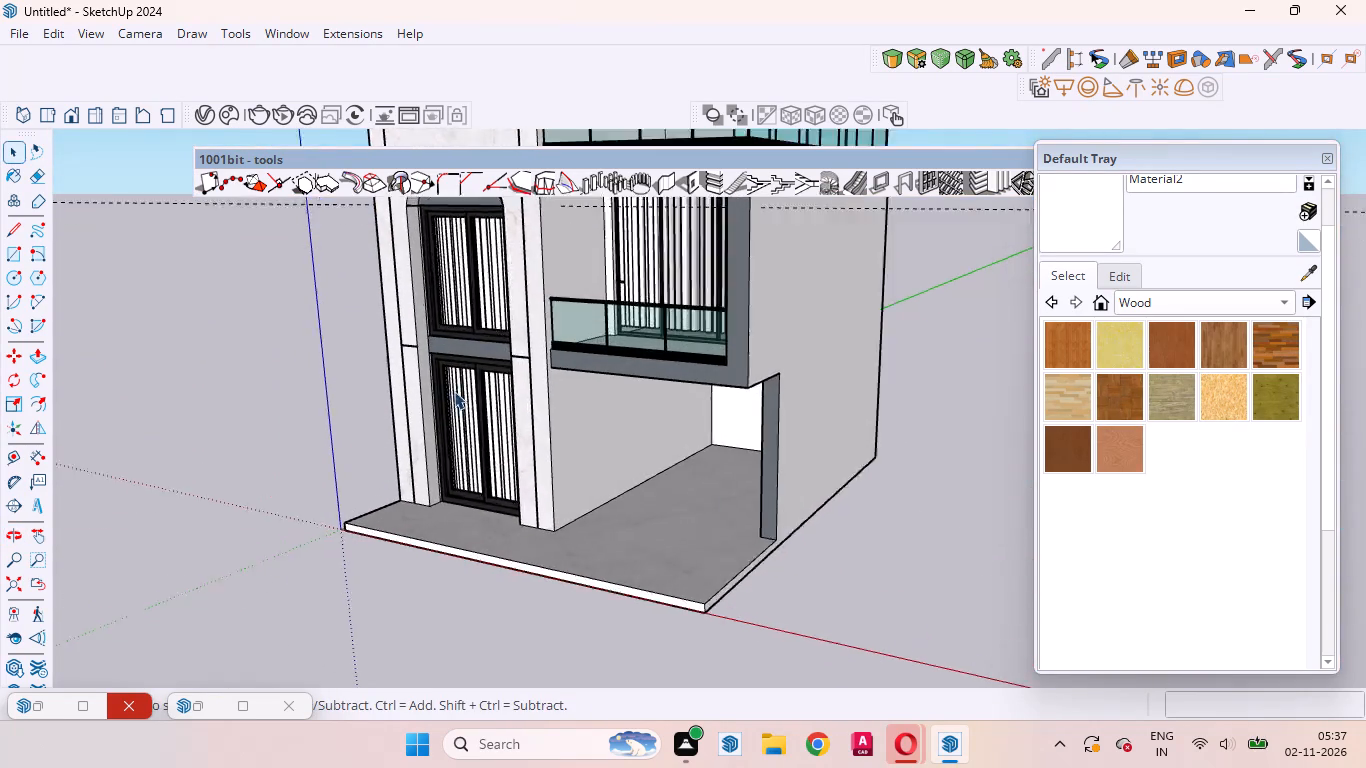
scroll(454, 391, up, 12)
middle_drag(447, 516, 628, 492)
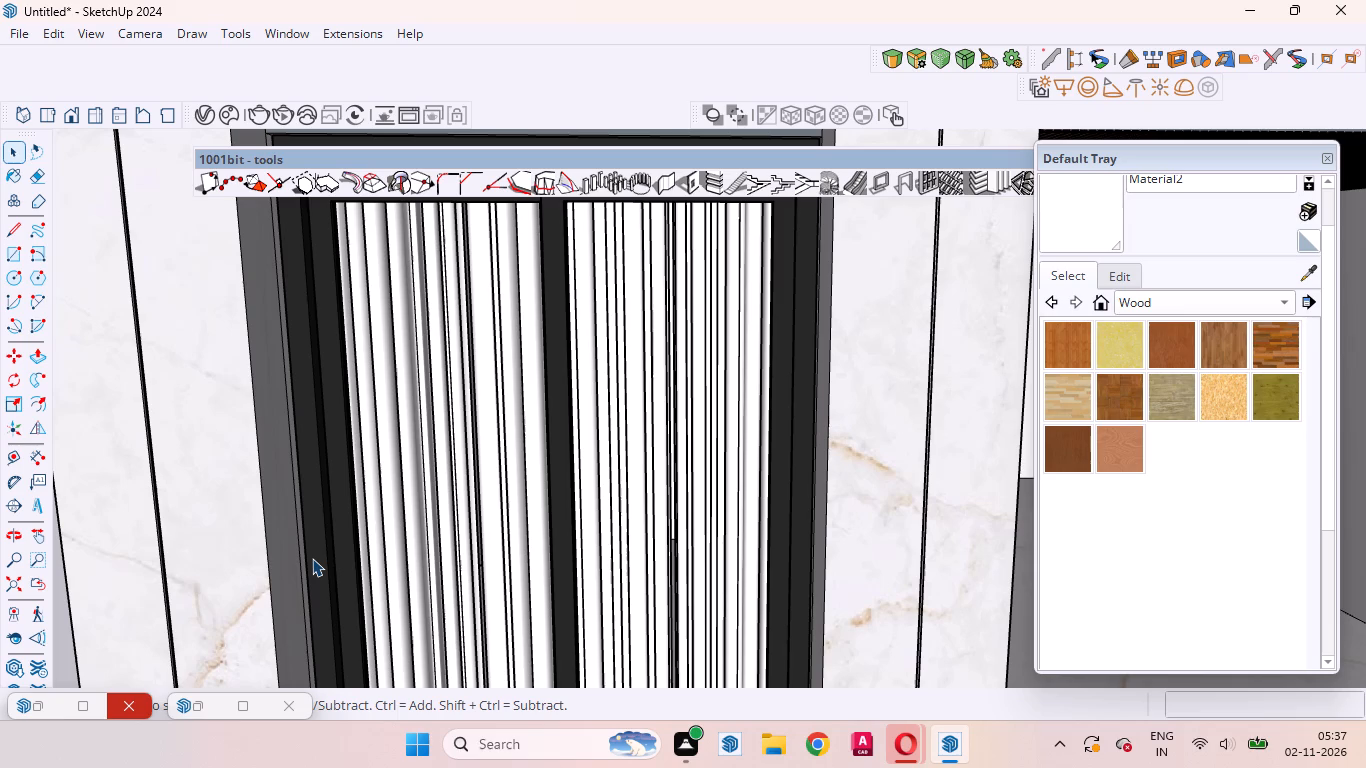
scroll(495, 513, down, 7)
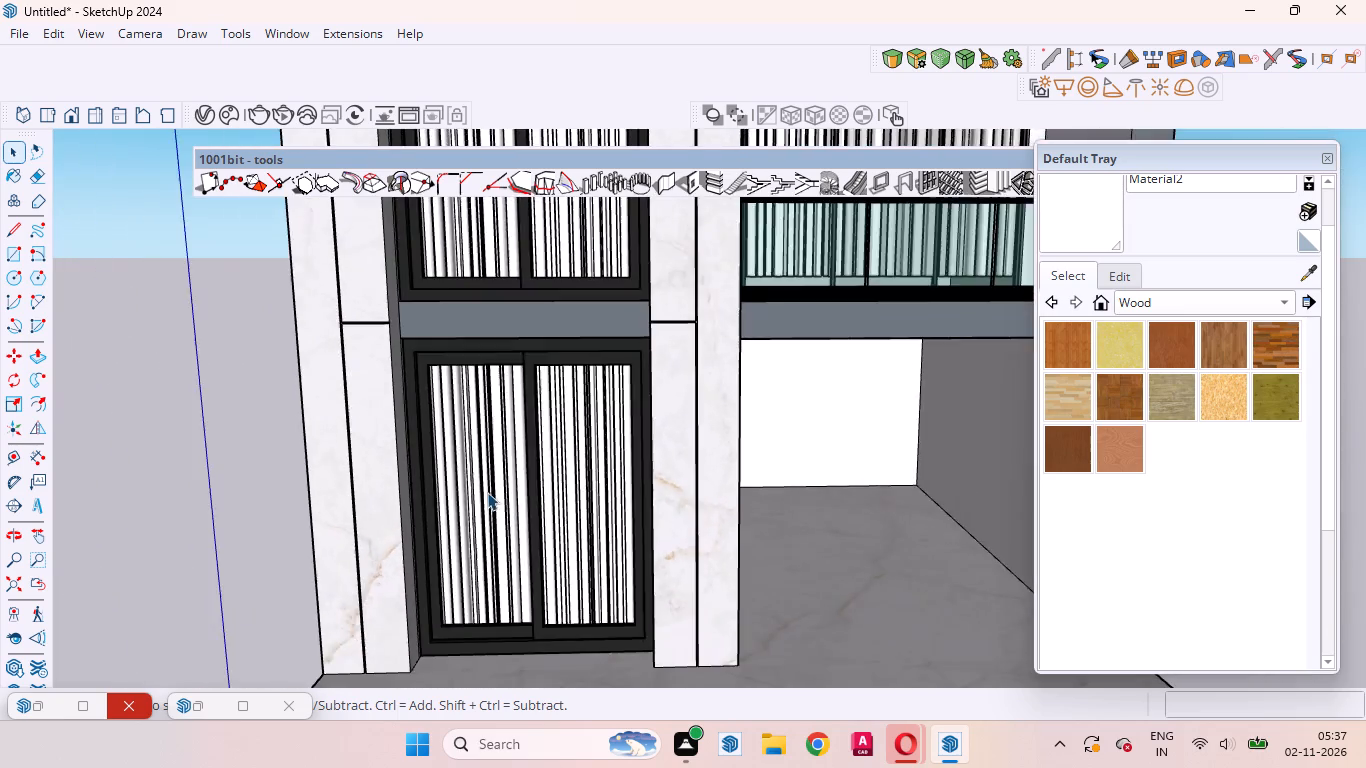
scroll(487, 492, down, 7)
middle_drag(886, 513, 710, 390)
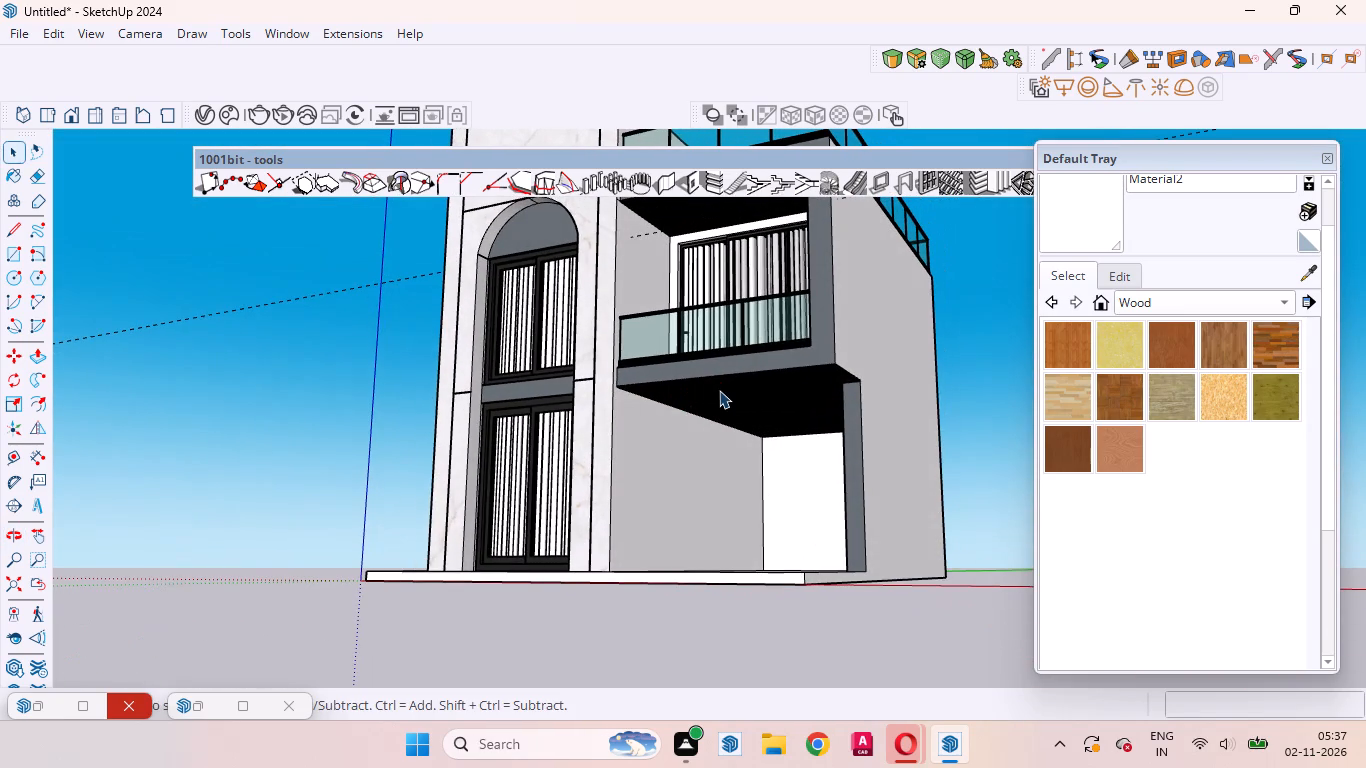
scroll(725, 390, up, 6)
middle_drag(735, 432, 677, 450)
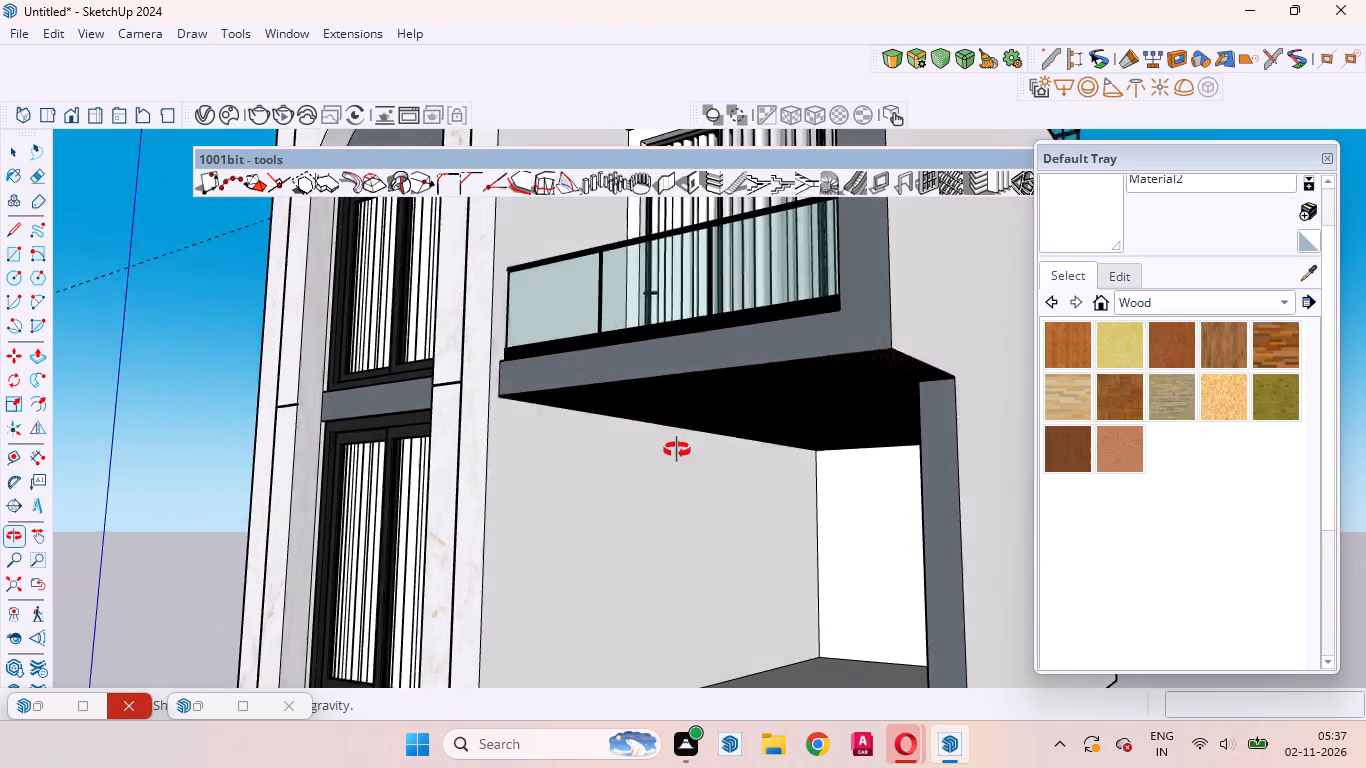
middle_drag(677, 450, 679, 473)
scroll(763, 445, down, 3)
middle_drag(794, 520, 765, 526)
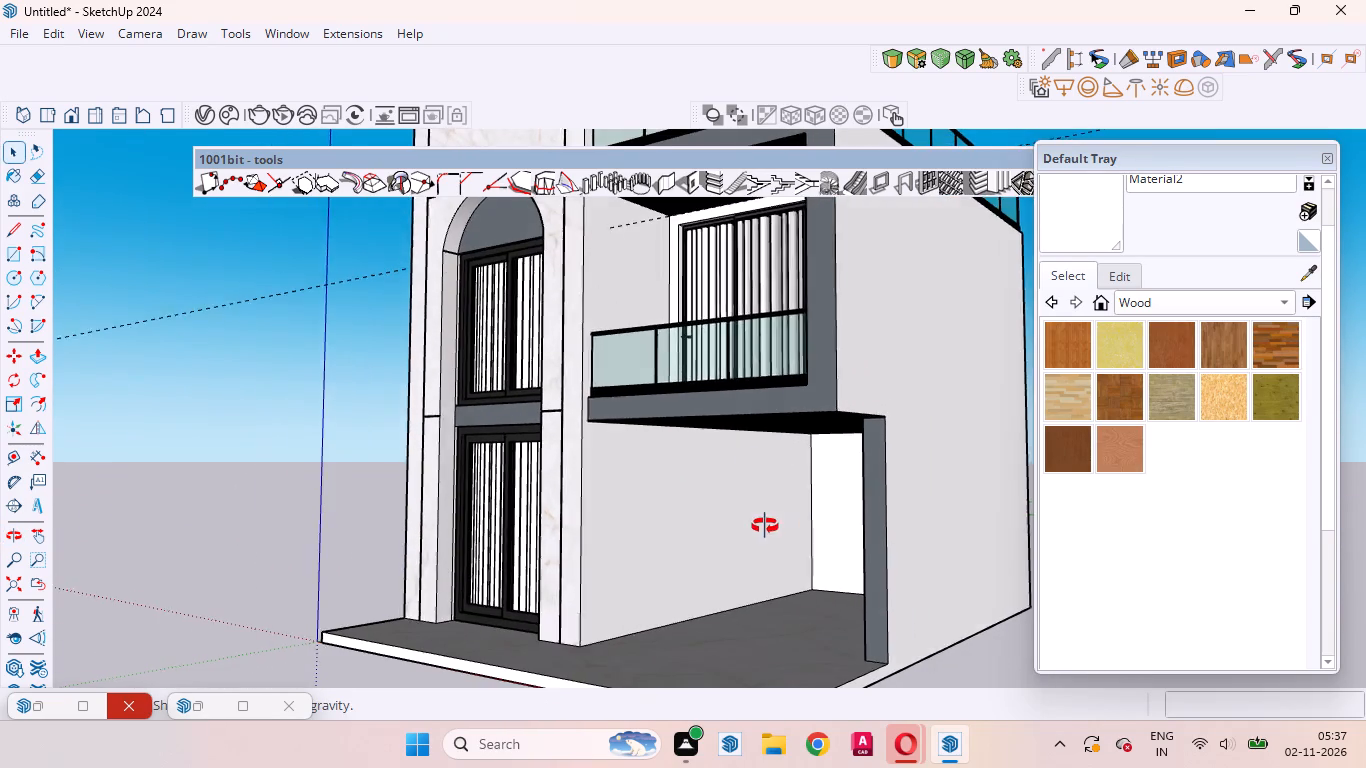
middle_drag(765, 526, 780, 500)
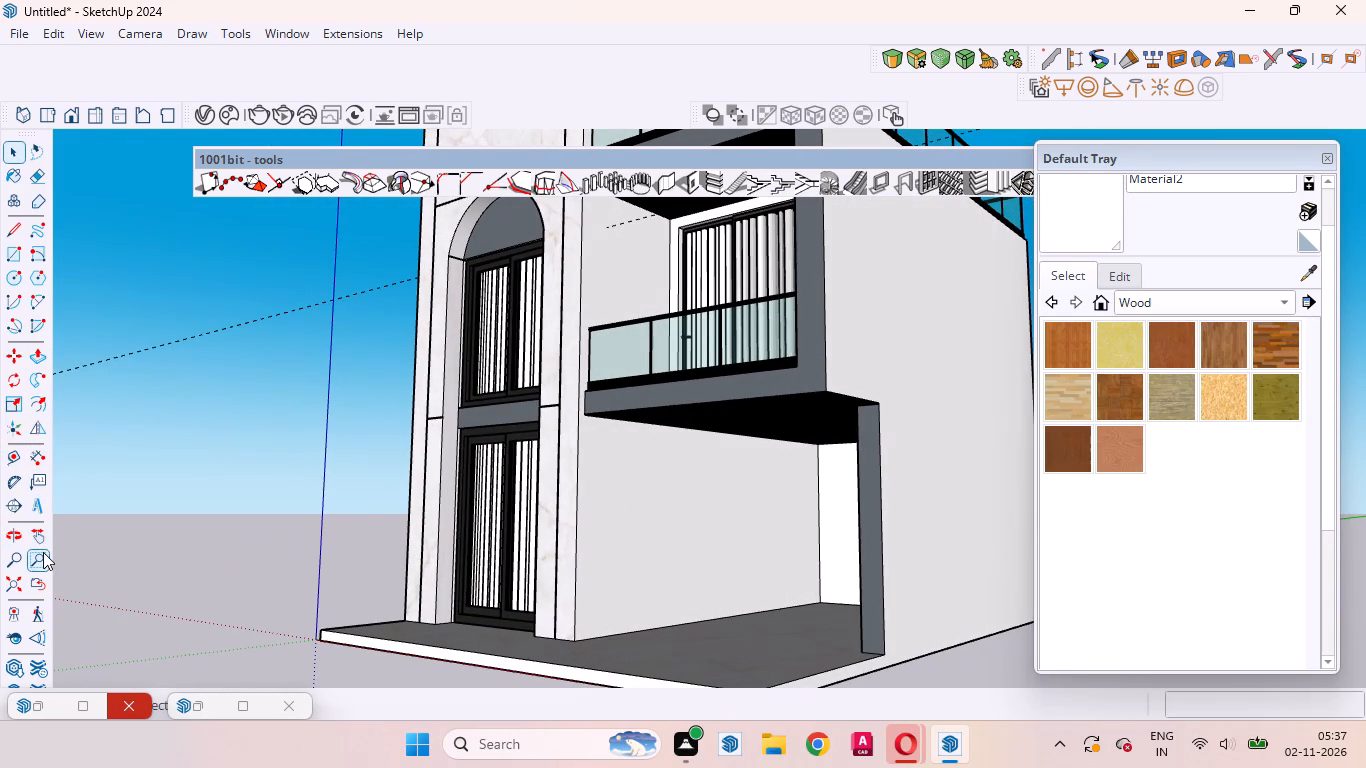
click(17, 604)
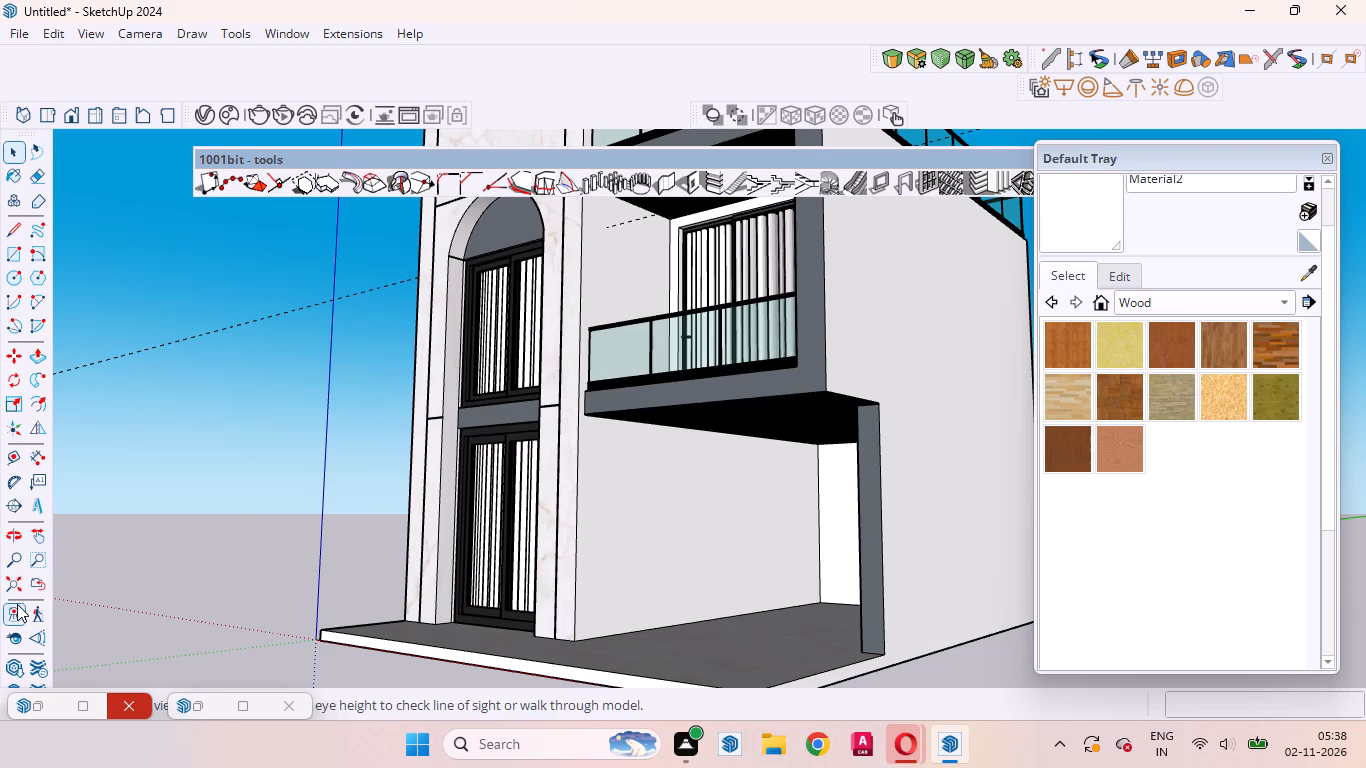
click(10, 157)
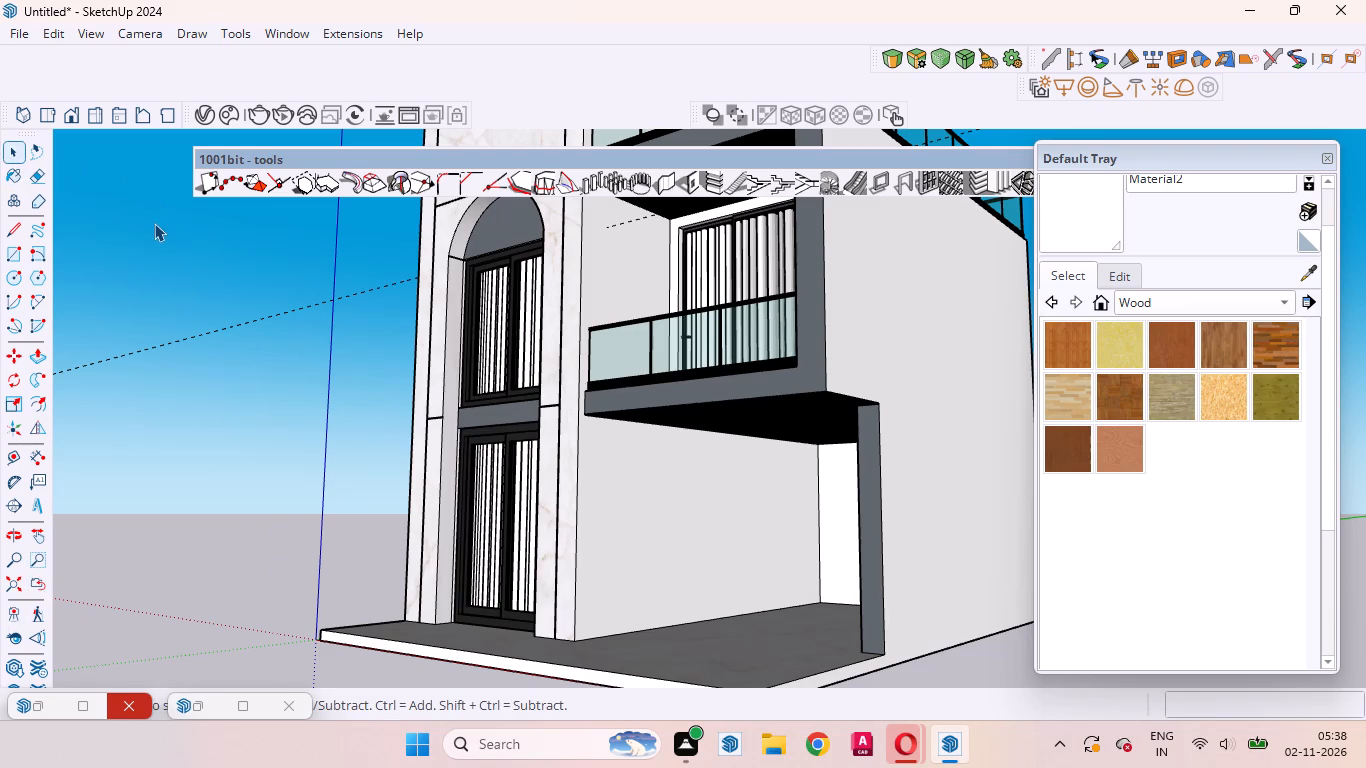
Place a vertical guide on the ground-floor bay's side wall, about 9" from its inner corner with the back wall.
key(t)
scroll(791, 561, up, 4)
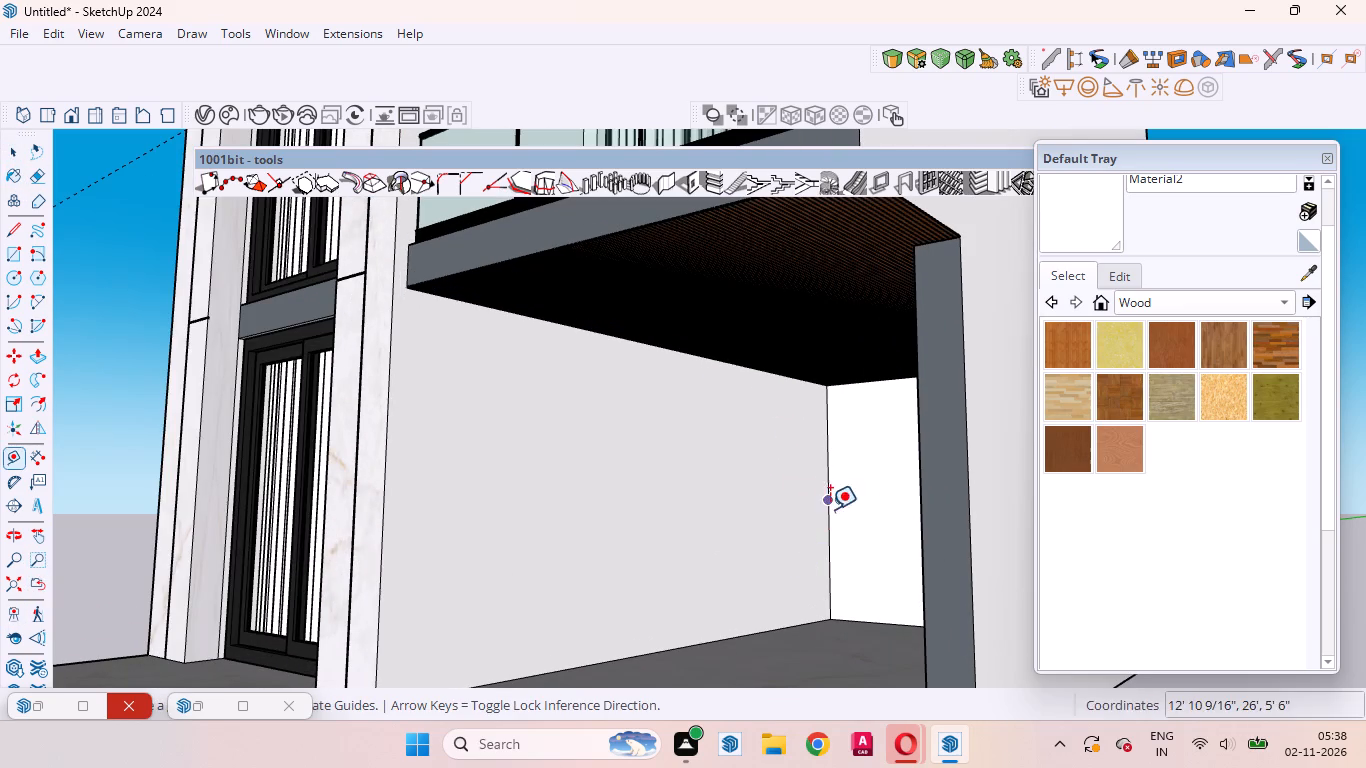
scroll(807, 517, up, 4)
middle_drag(864, 533, 925, 542)
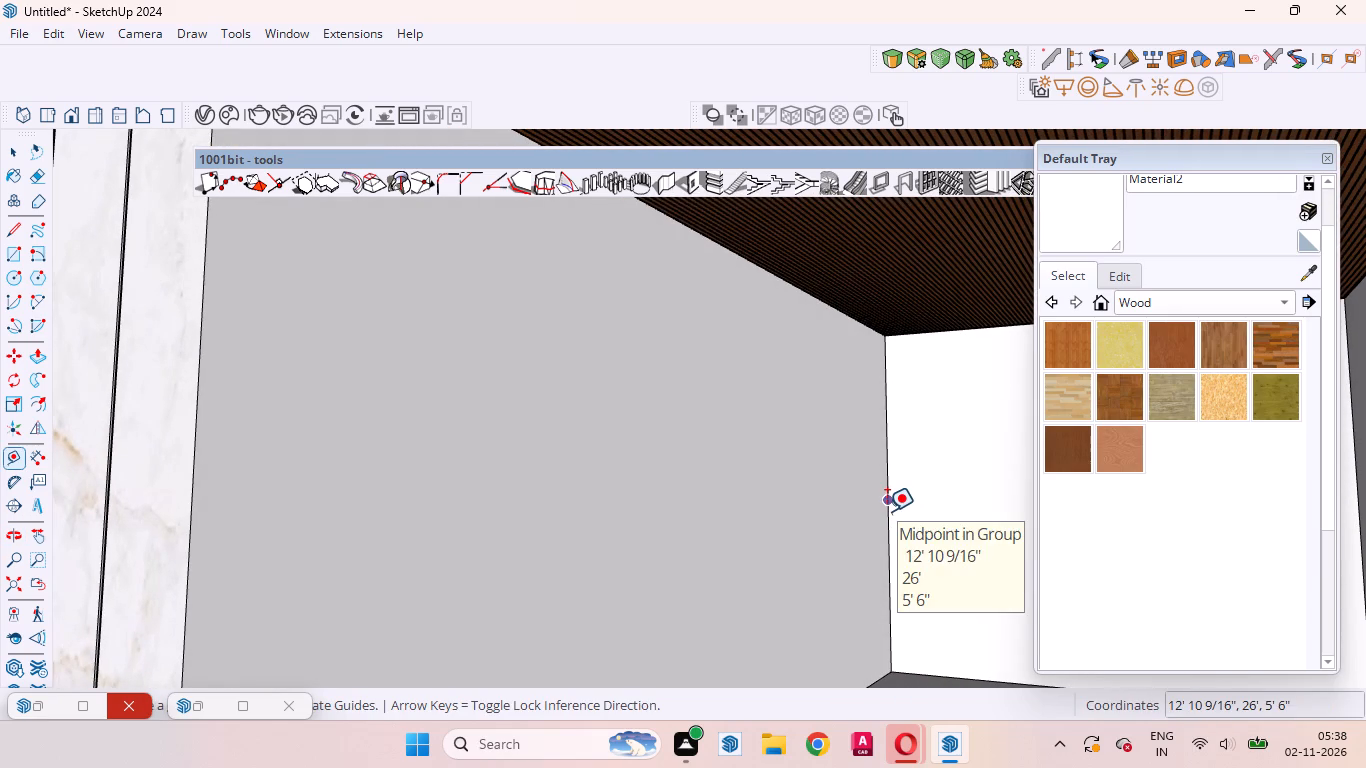
middle_drag(877, 513, 825, 516)
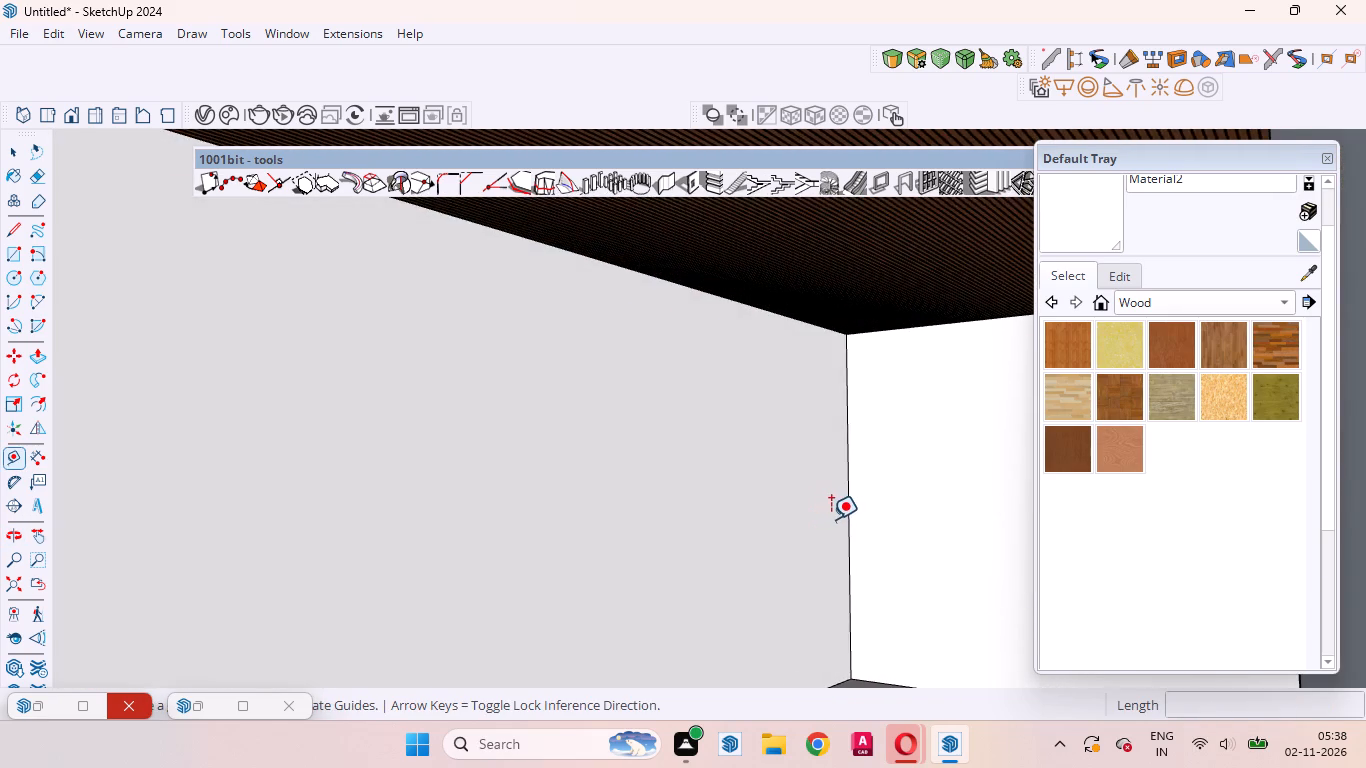
scroll(832, 519, down, 13)
middle_drag(832, 564, 1023, 575)
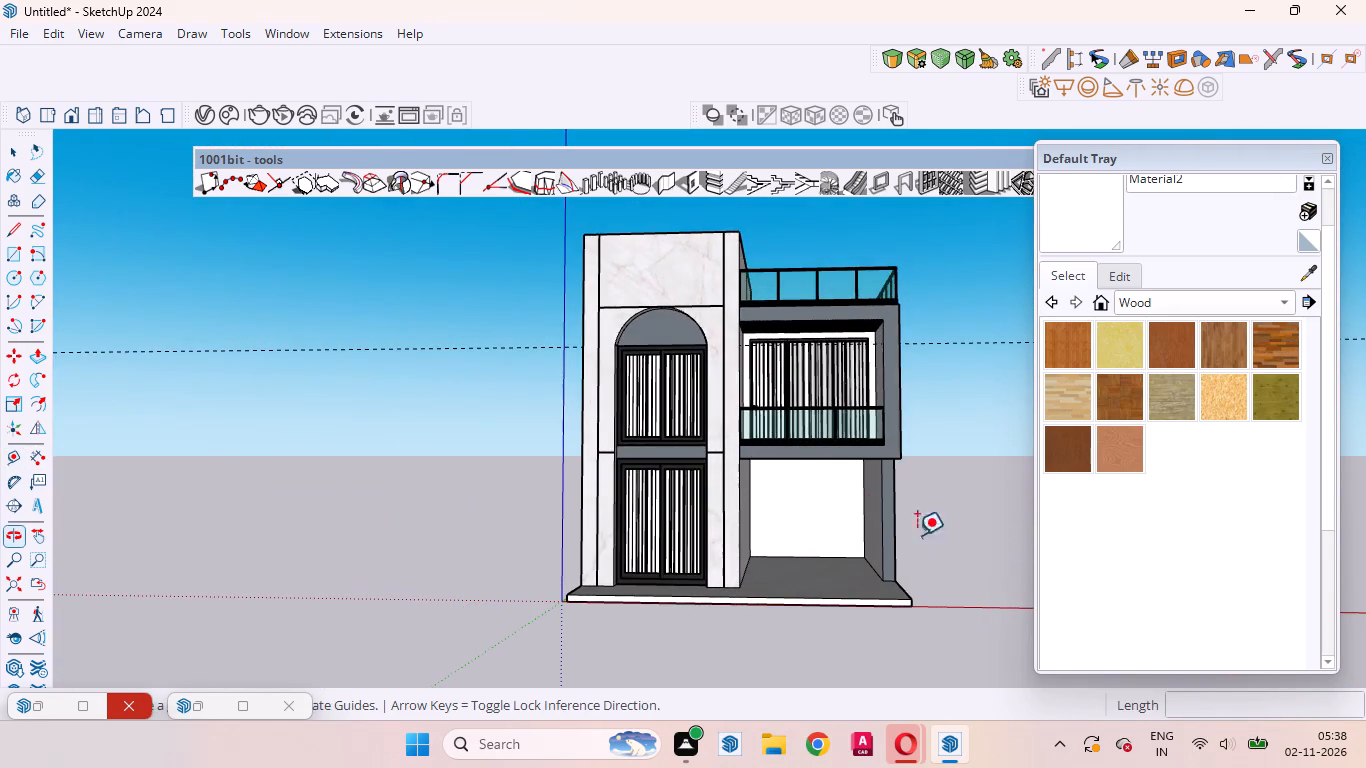
scroll(794, 477, up, 14)
middle_drag(682, 511, 591, 519)
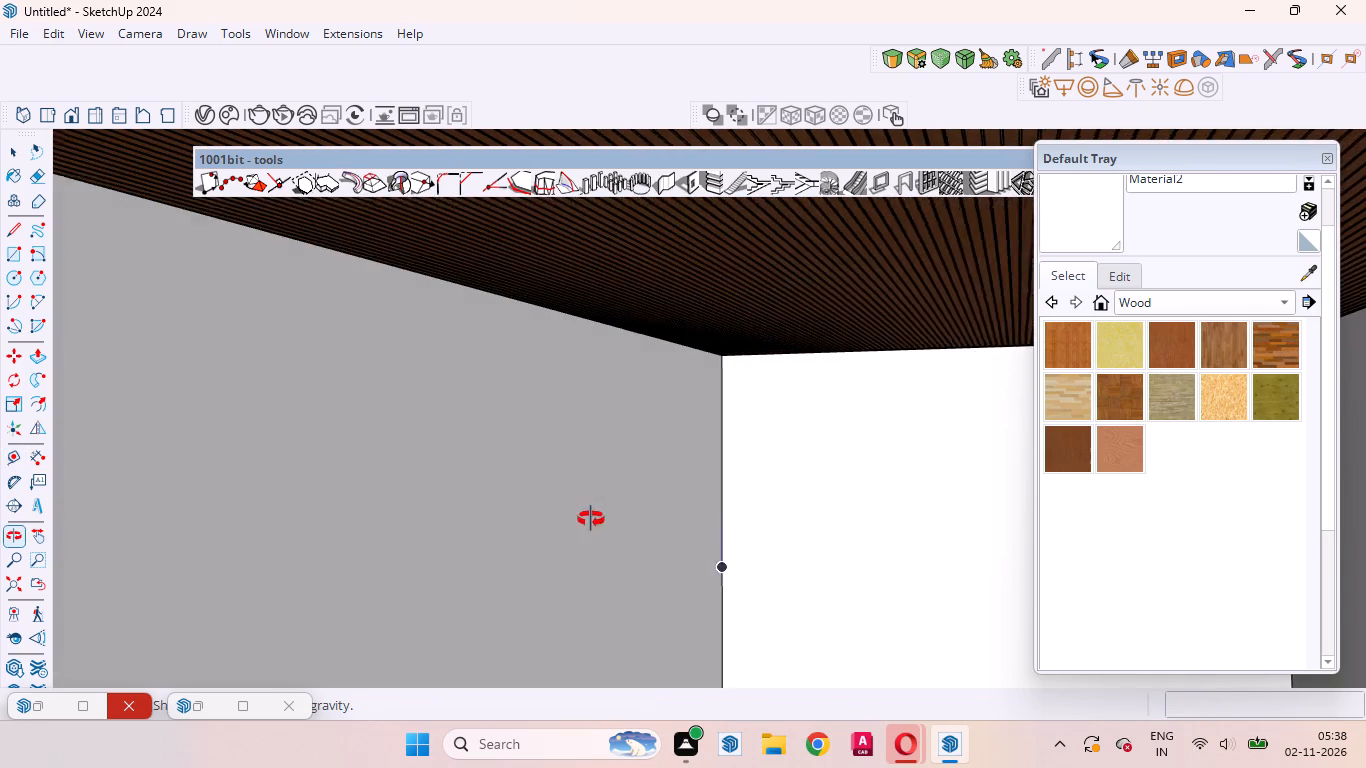
middle_drag(591, 519, 575, 519)
scroll(716, 468, up, 4)
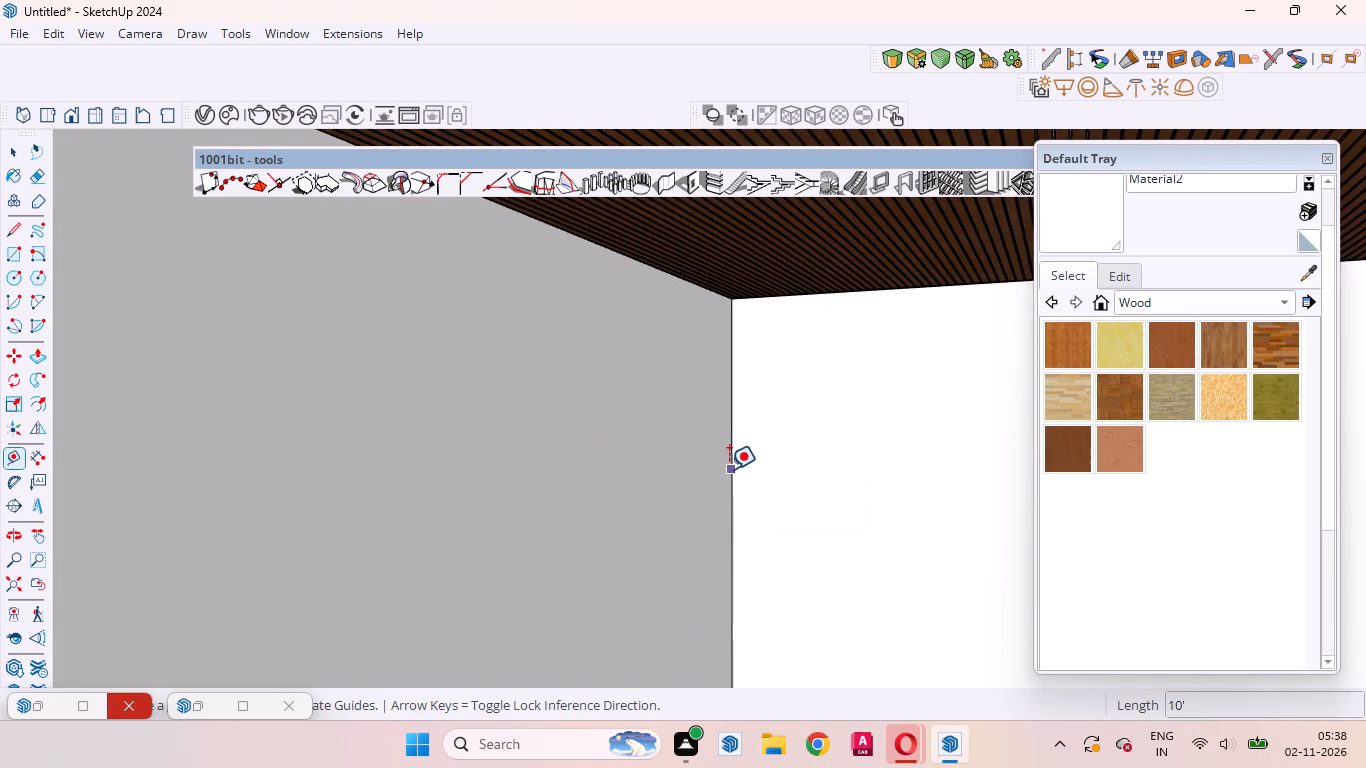
click(729, 469)
middle_drag(662, 498, 569, 492)
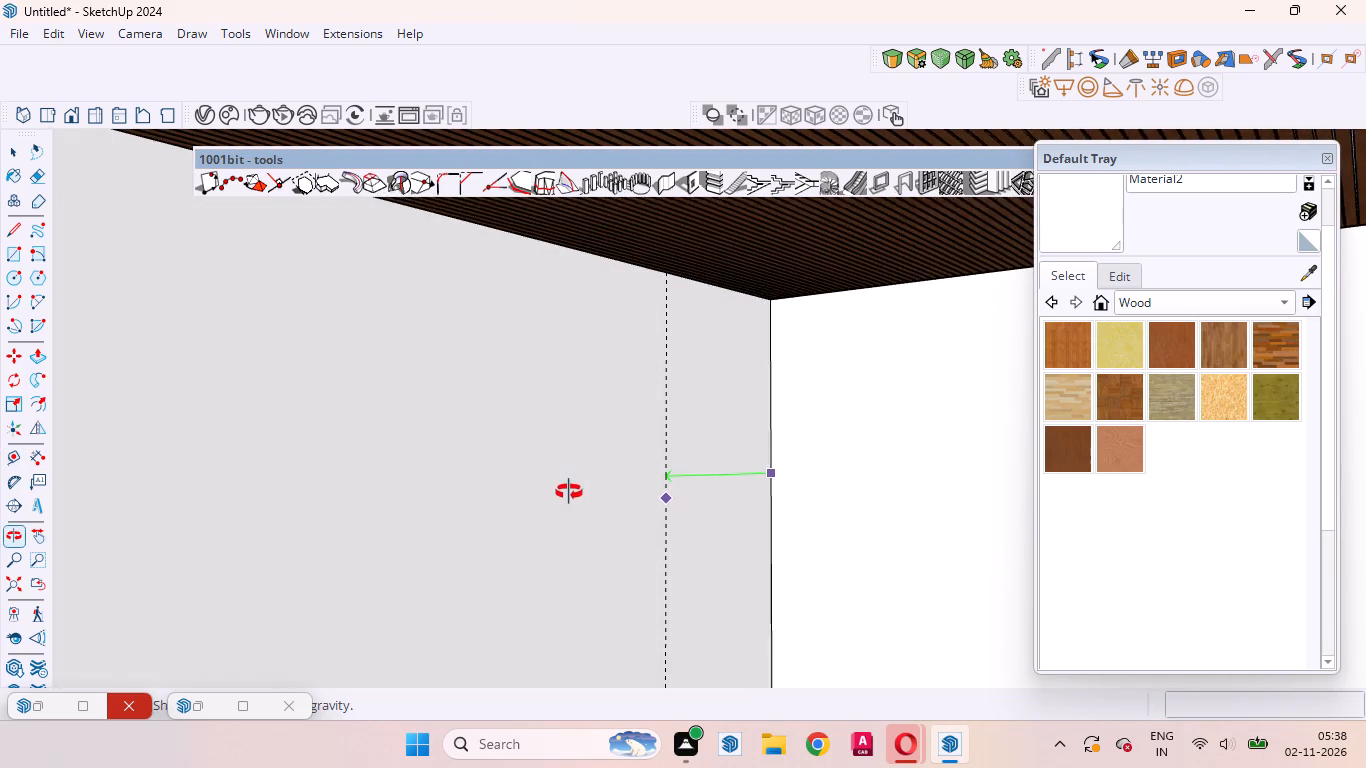
middle_drag(569, 492, 556, 496)
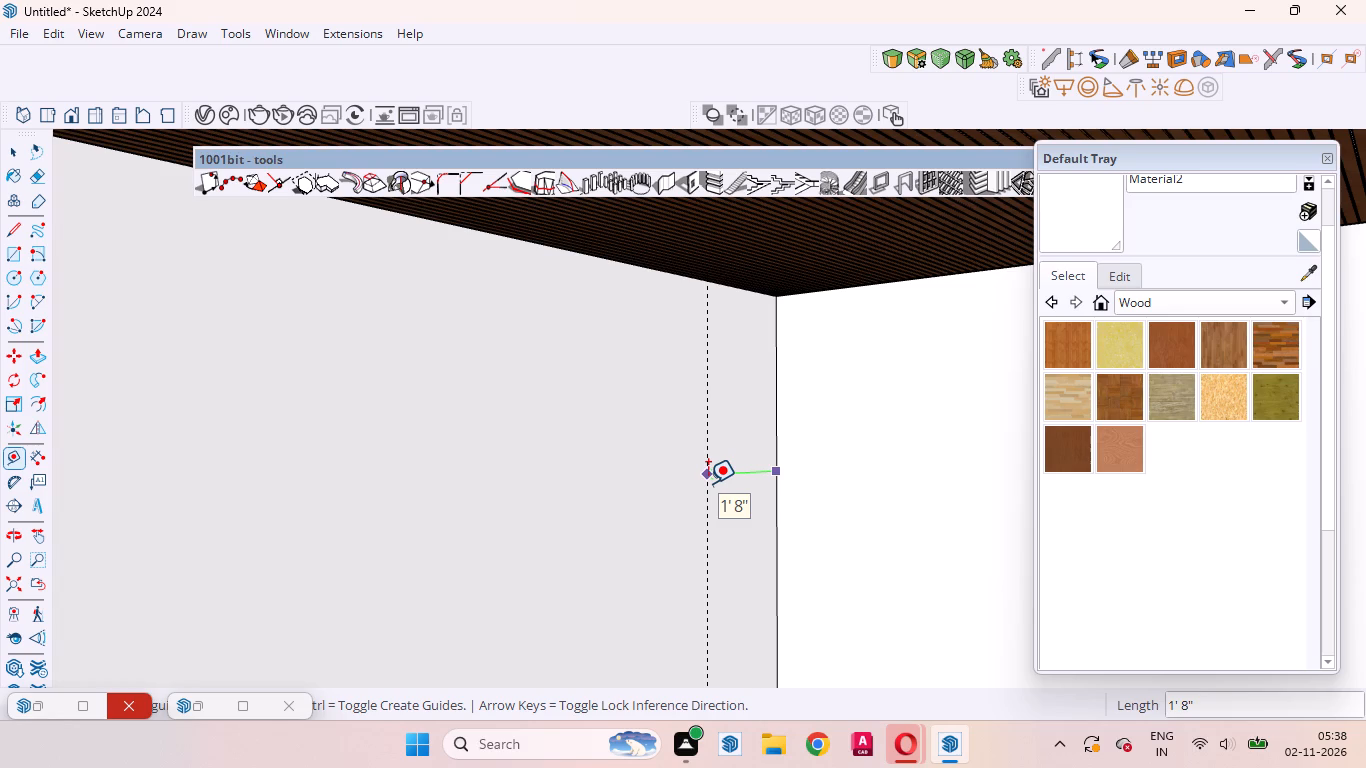
middle_drag(739, 489, 580, 522)
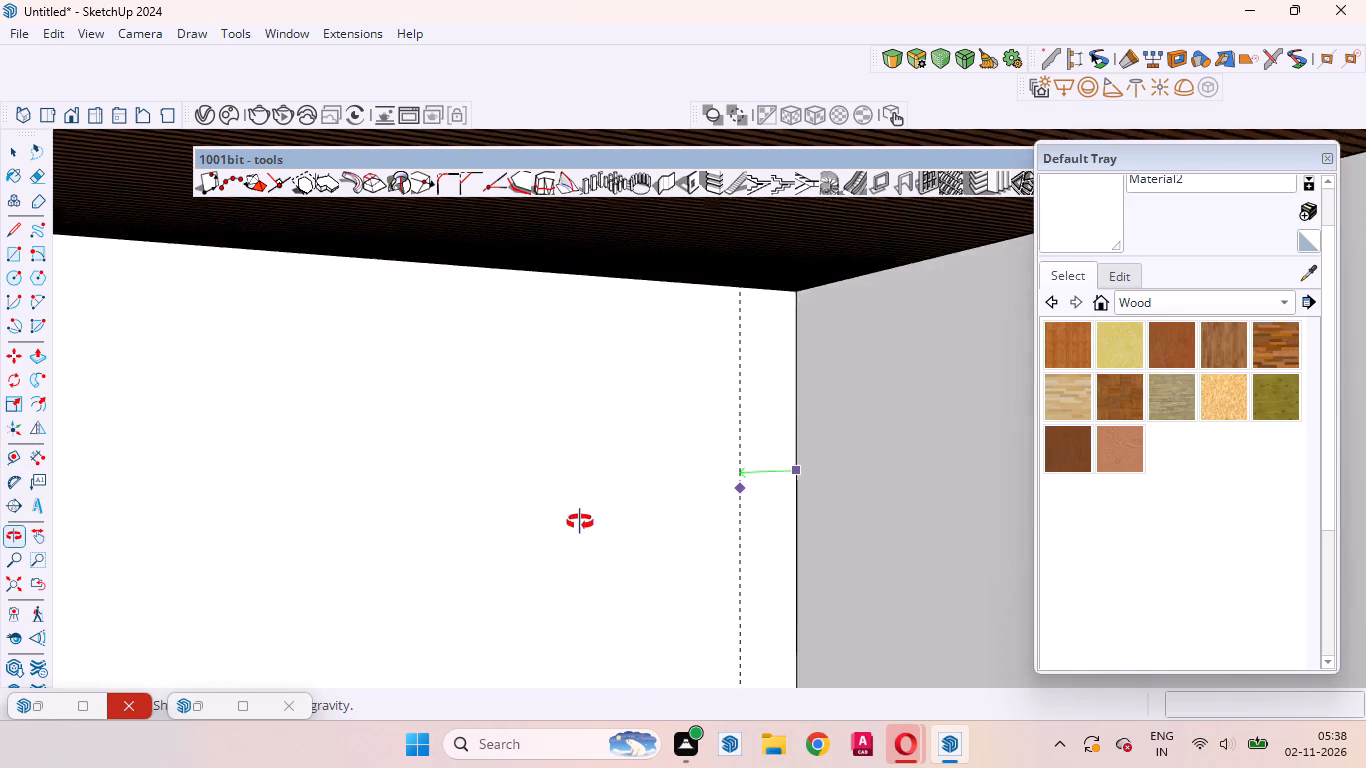
middle_drag(580, 522, 576, 539)
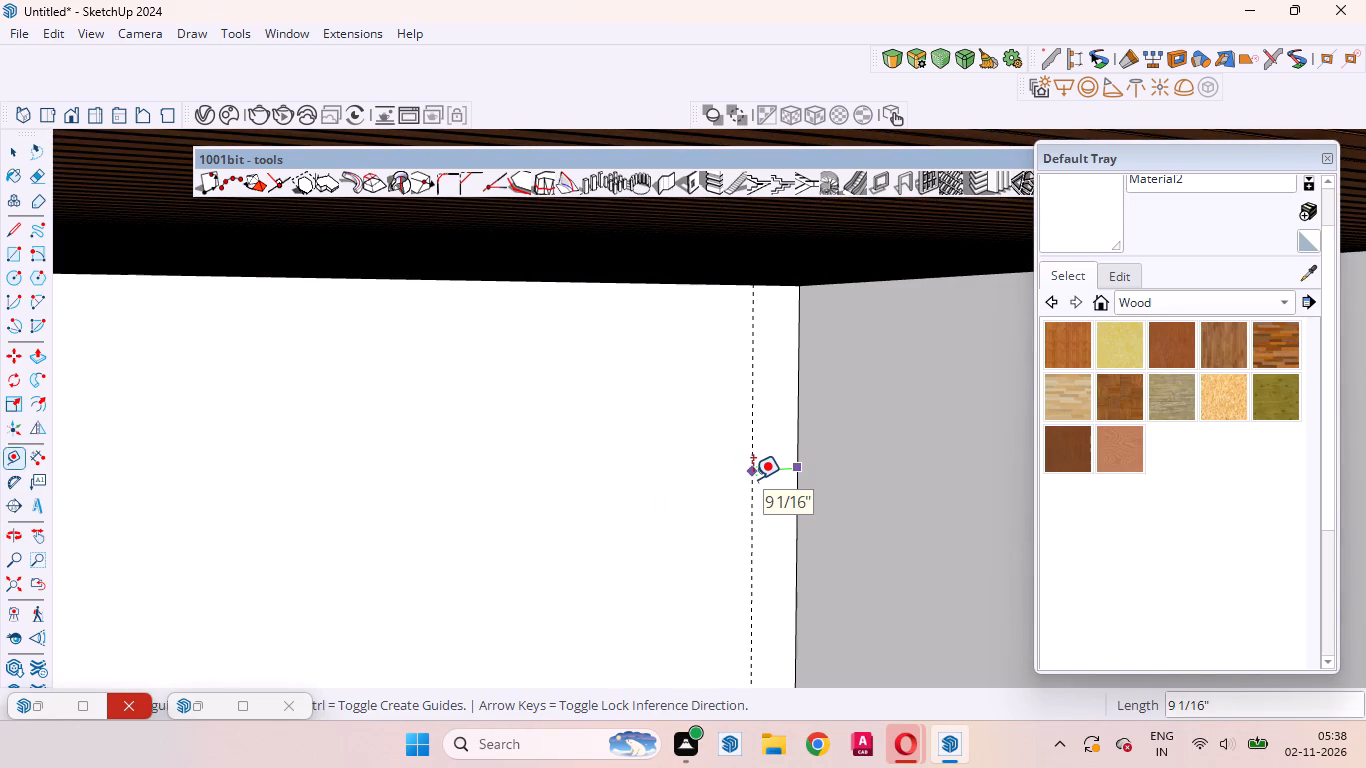
click(753, 479)
Dock the floating 1001bit tools bar above the modelling area so the bay's side wall is unobstructed.
scroll(779, 445, down, 4)
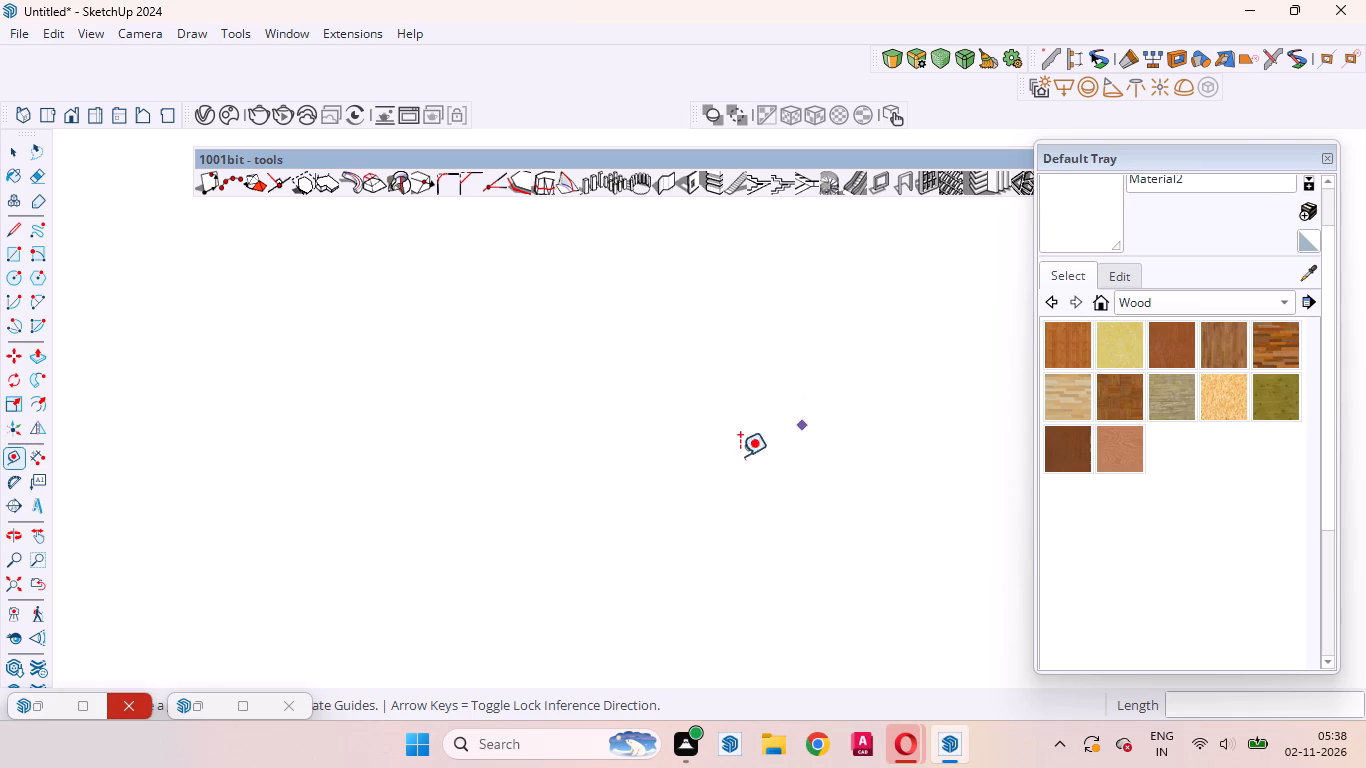
click(38, 580)
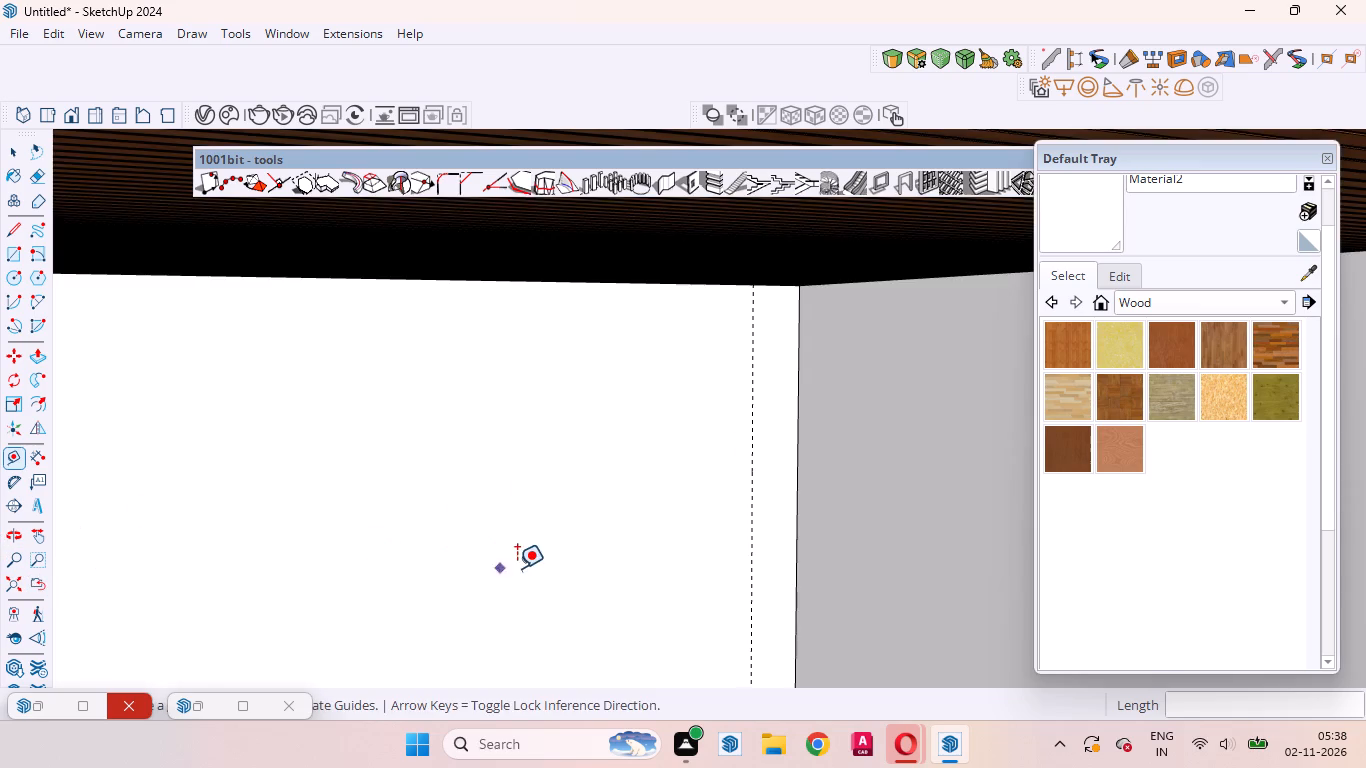
middle_drag(535, 579, 797, 501)
scroll(772, 464, down, 9)
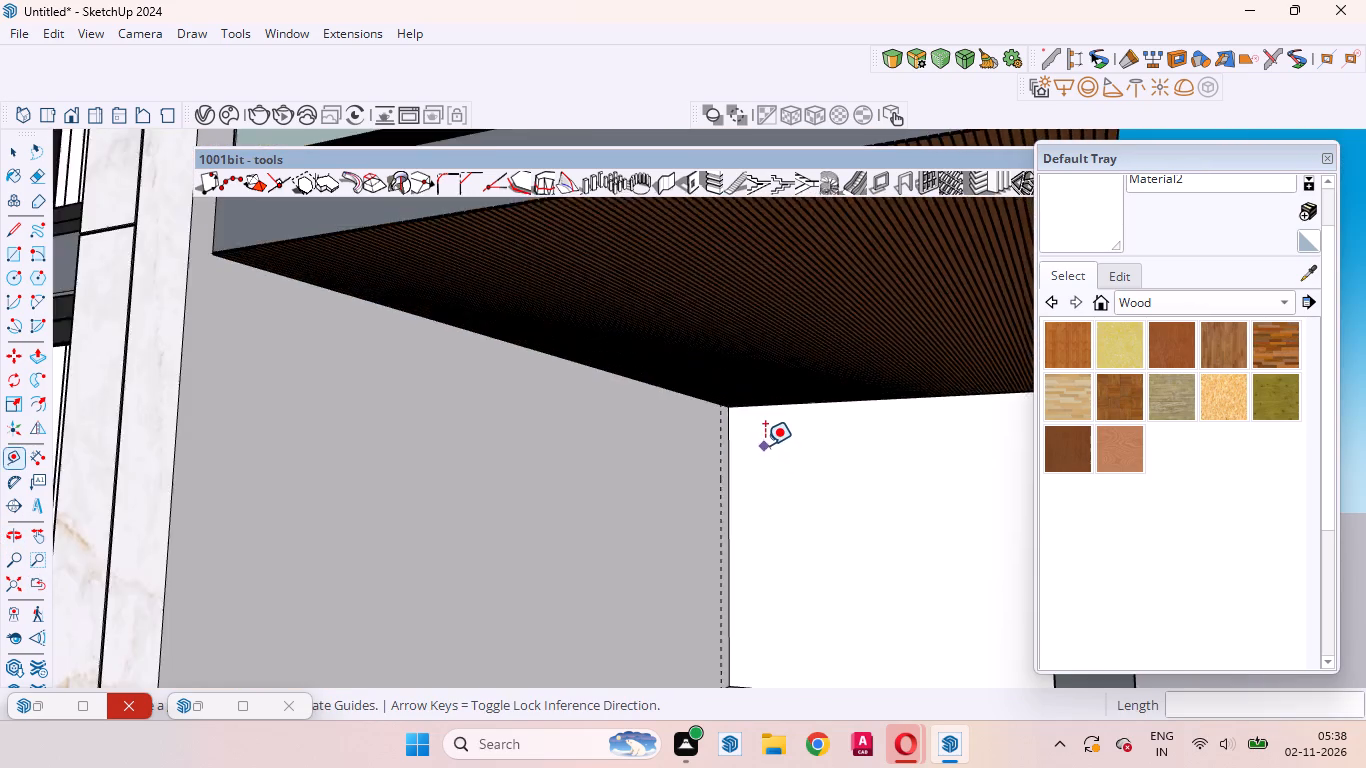
scroll(765, 445, down, 8)
scroll(764, 548, up, 12)
middle_drag(732, 540, 670, 590)
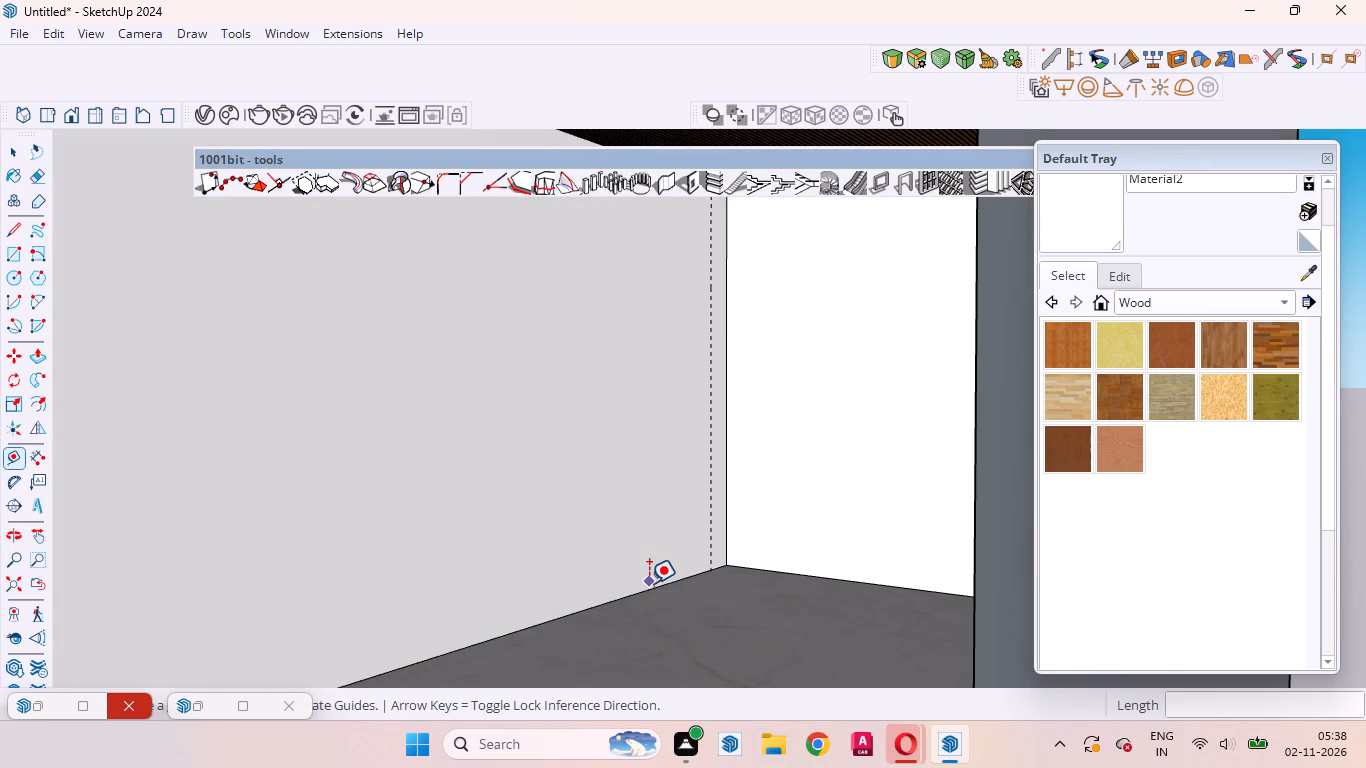
drag(651, 157, 667, 129)
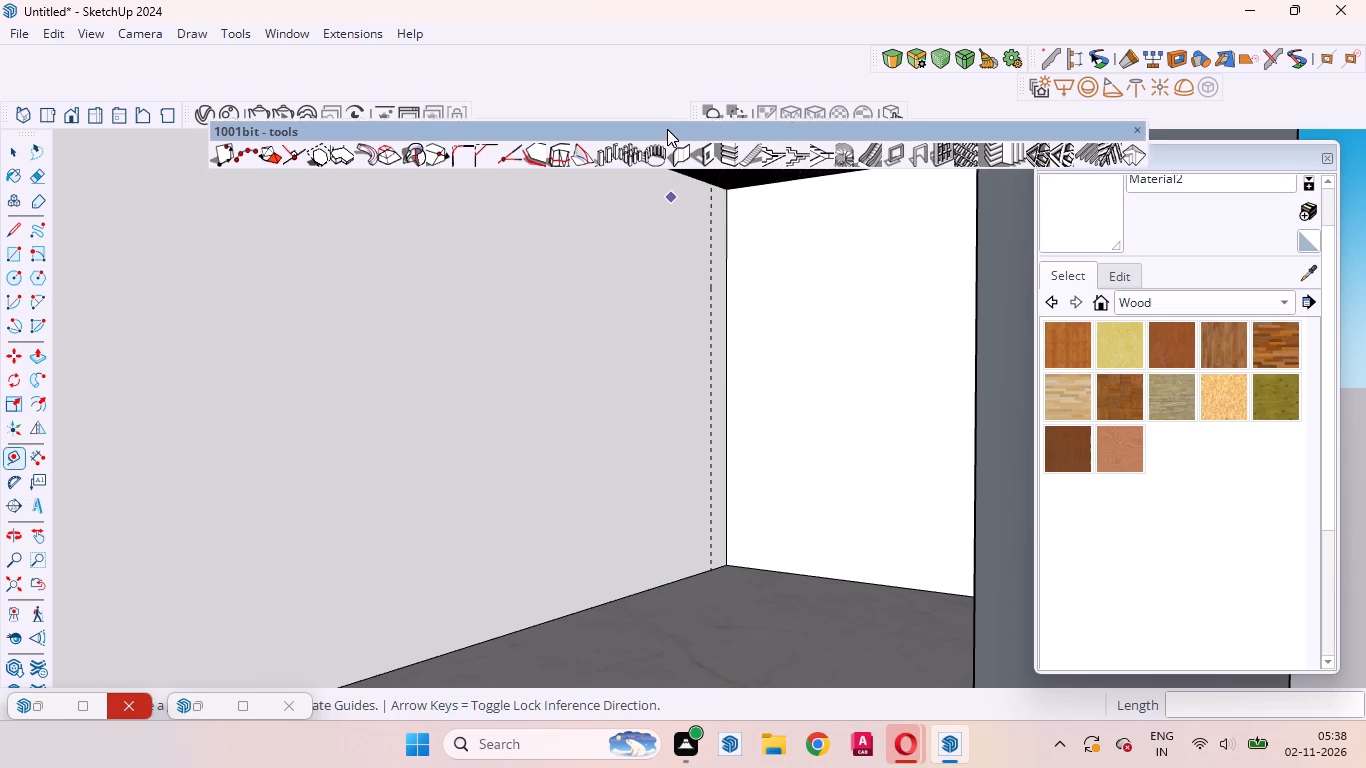
drag(667, 129, 678, 102)
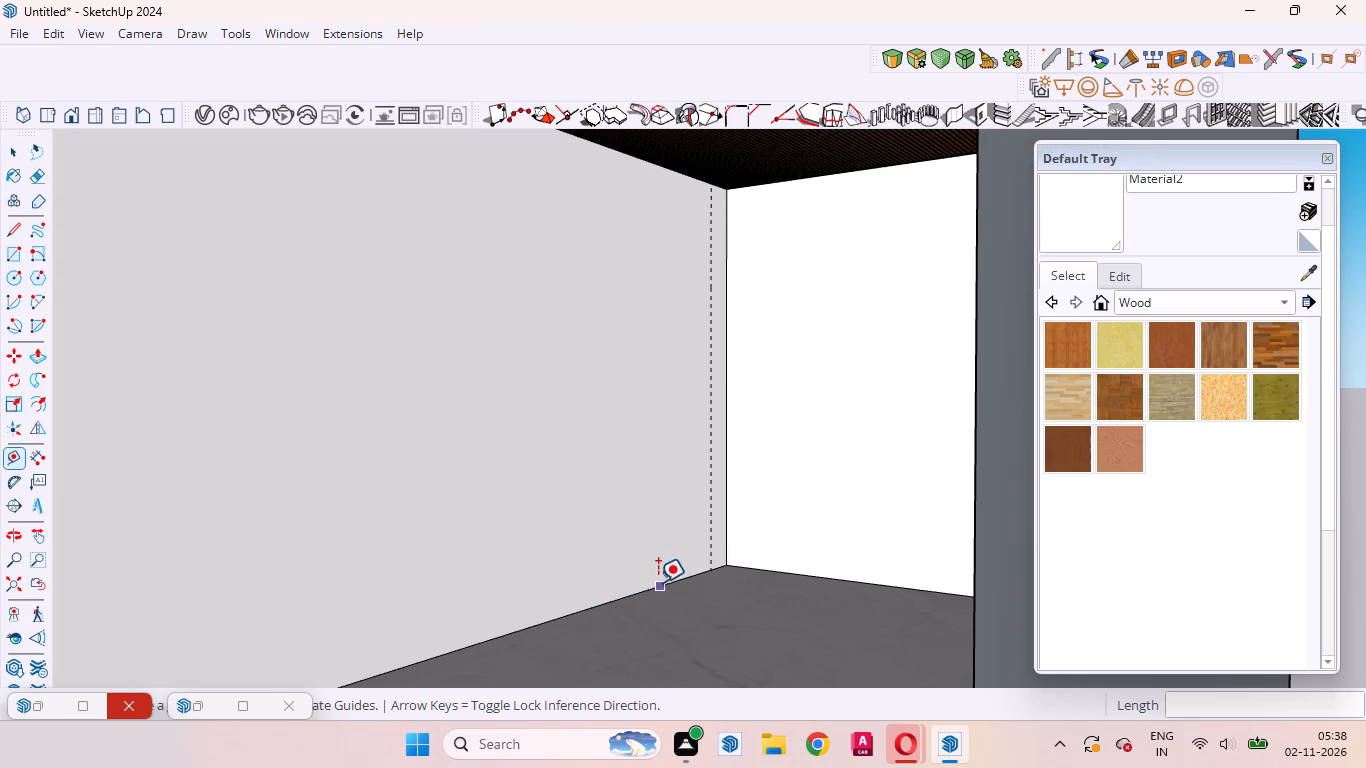
Place a horizontal guide on the bay's side wall, 8' above the floor edge.
click(658, 583)
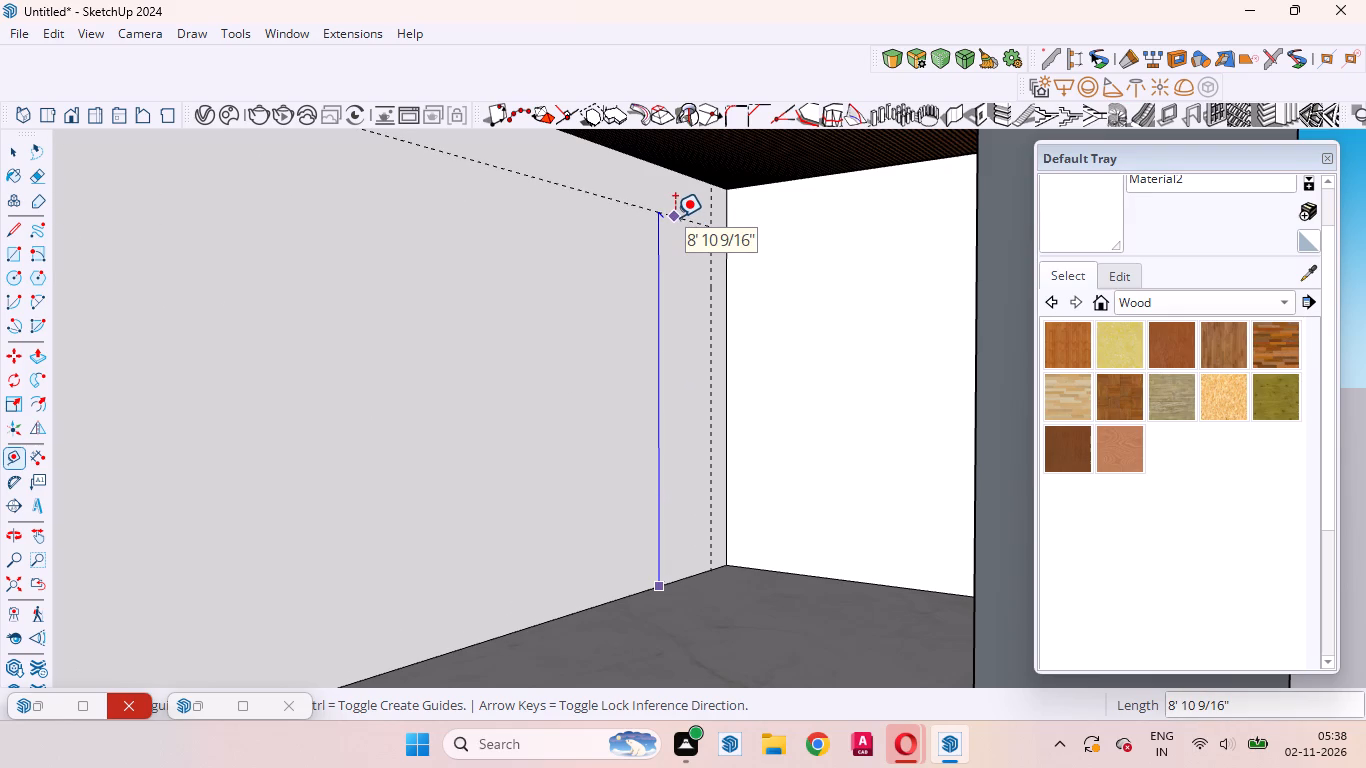
text(8')
key(Return)
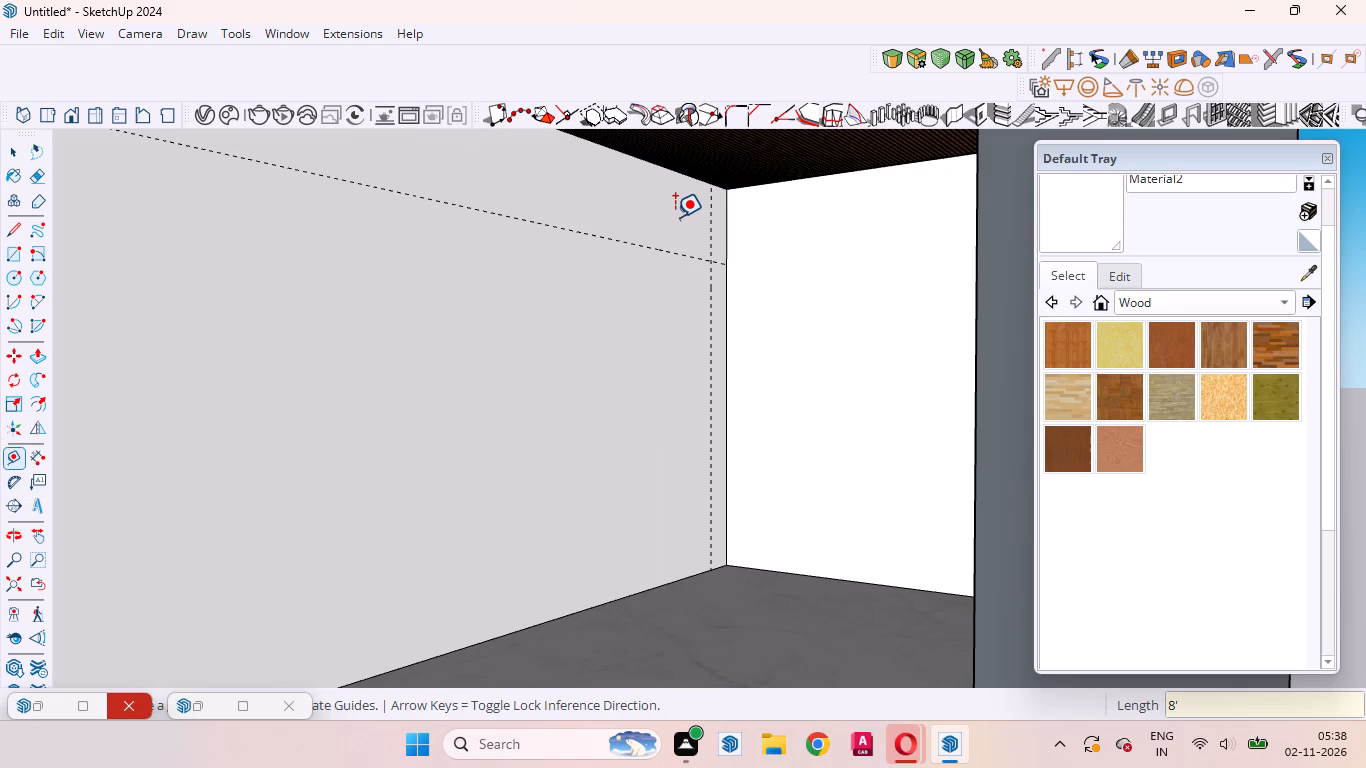
Place a second vertical guide on the side wall, 4' from the first one, away from the corner.
scroll(551, 429, up, 1)
middle_drag(648, 398, 653, 444)
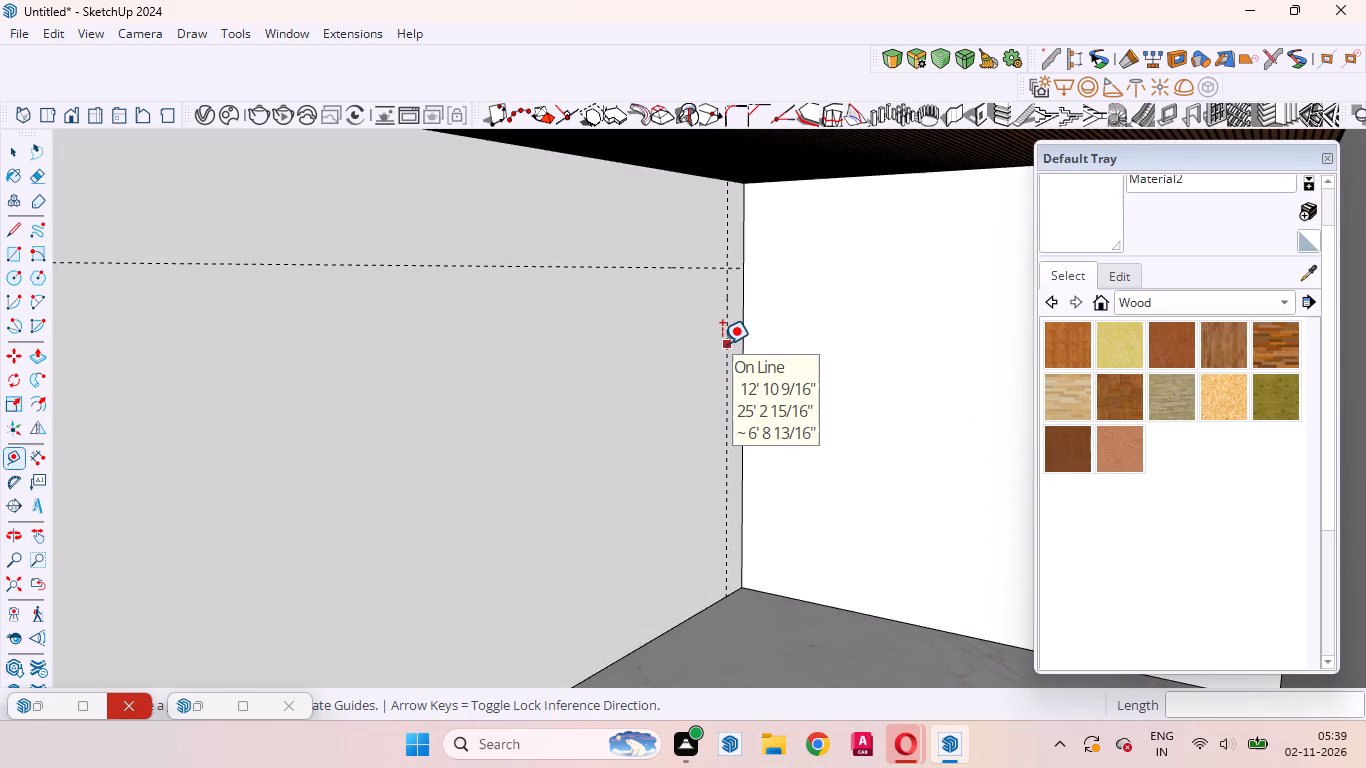
click(722, 343)
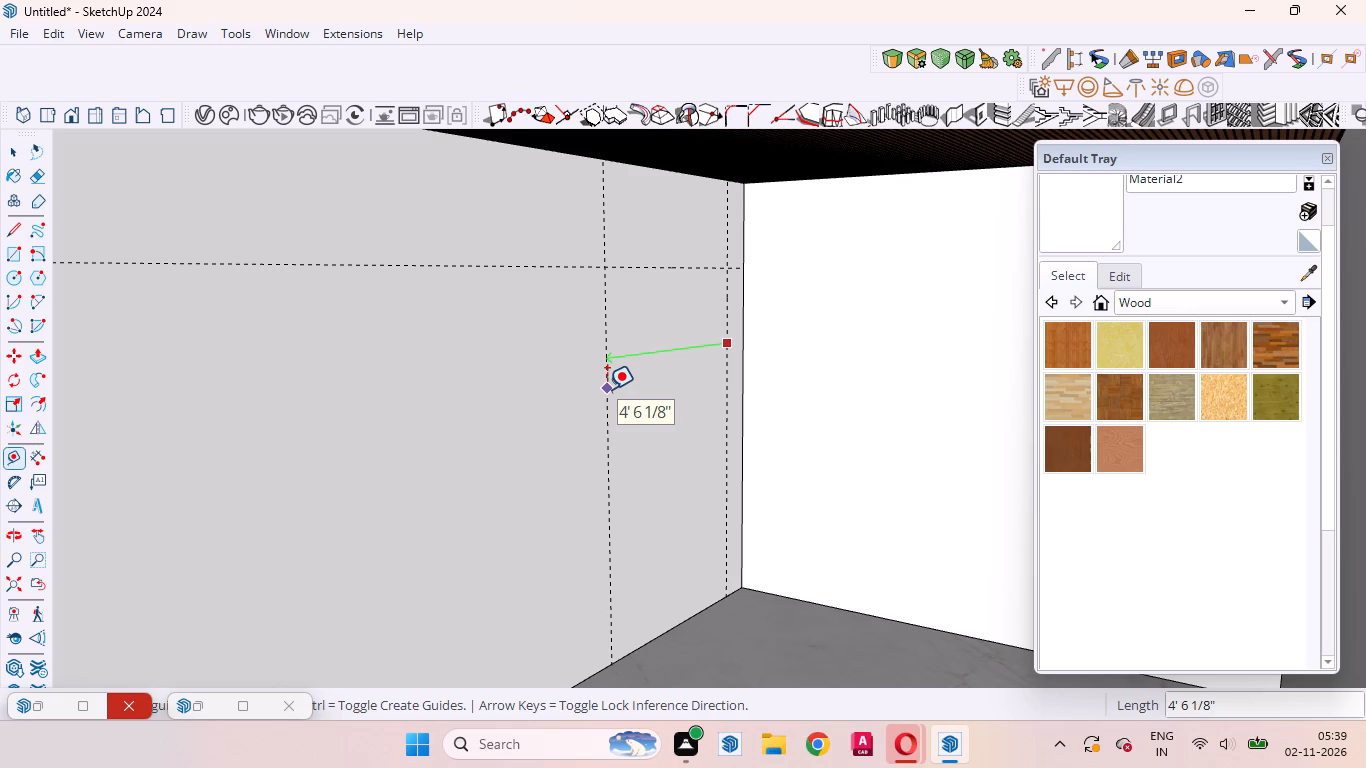
key(4)
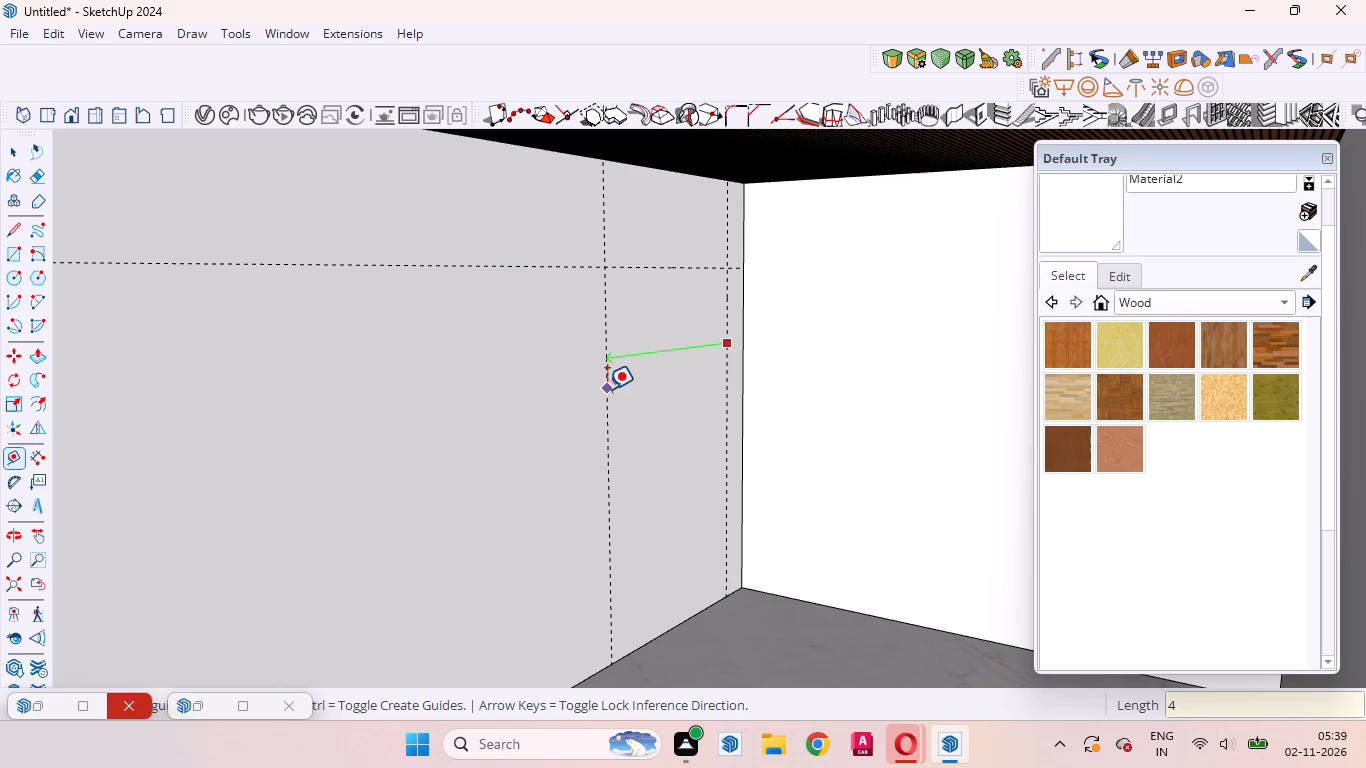
key(apostrophe)
key(Return)
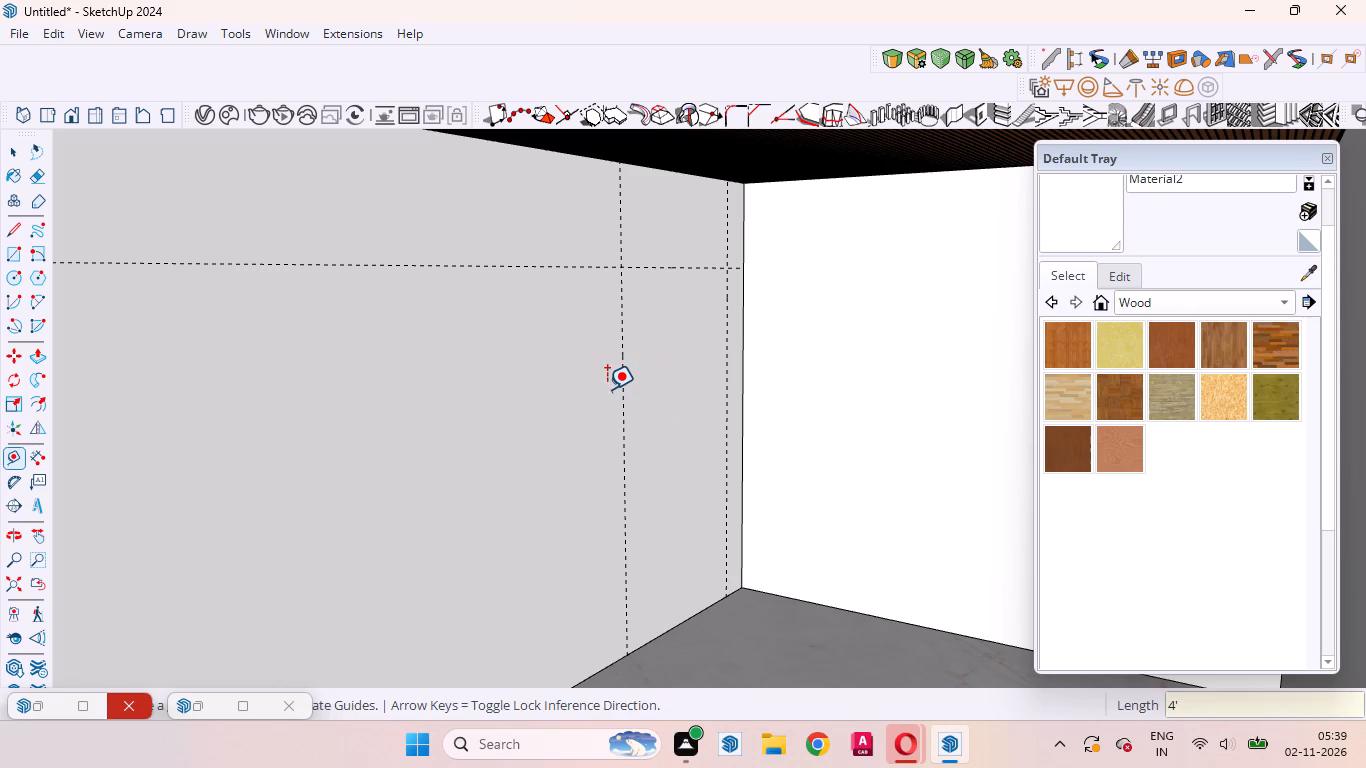
key(space)
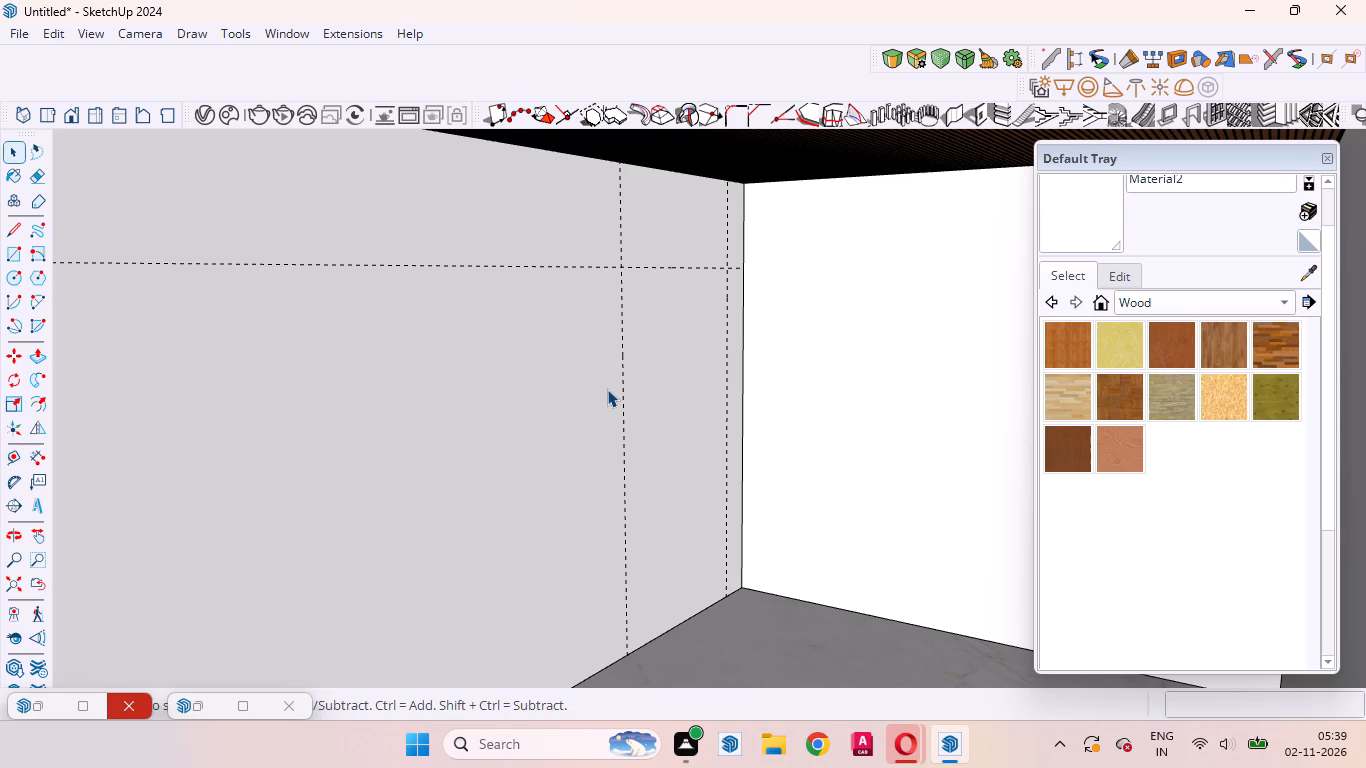
Inside the side wall's group, draw a 4' by 8' door rectangle from the floor to the guide intersection.
double_click(684, 378)
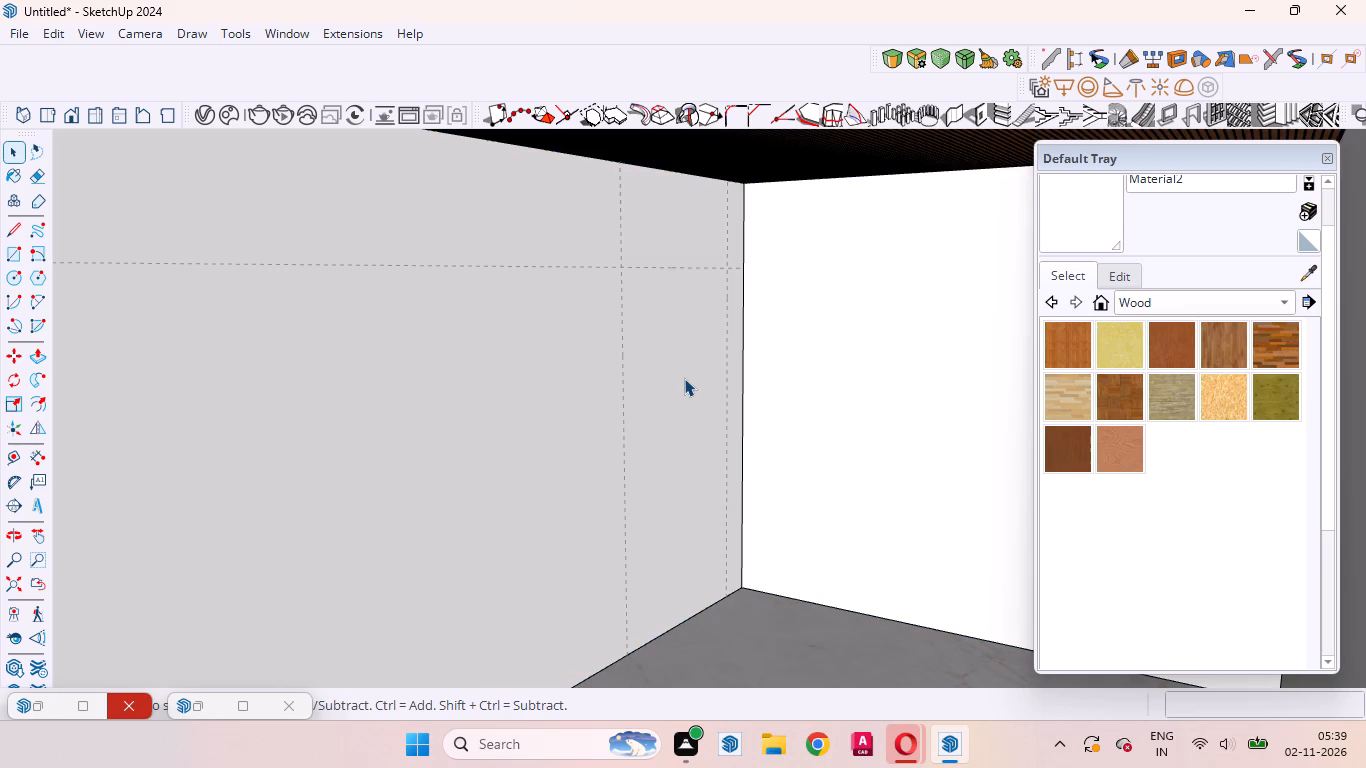
click(685, 379)
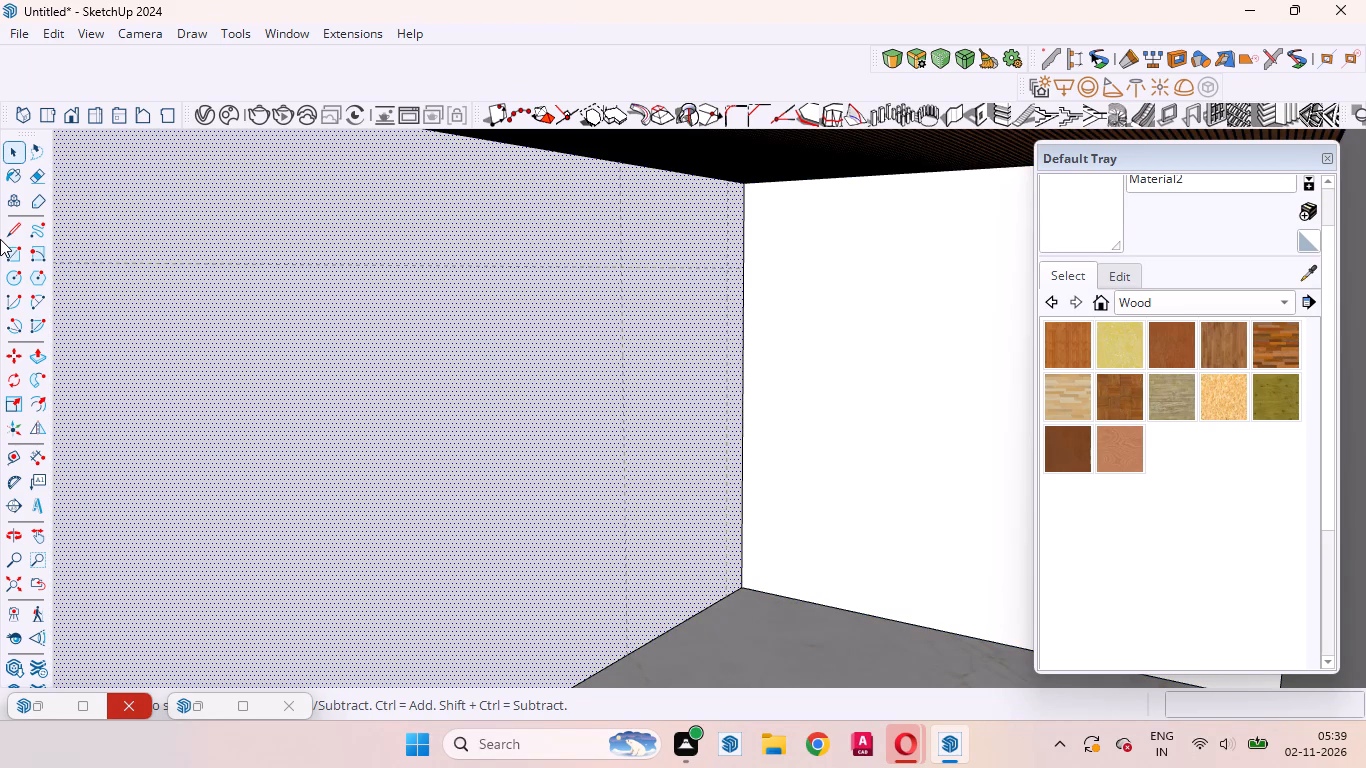
click(4, 257)
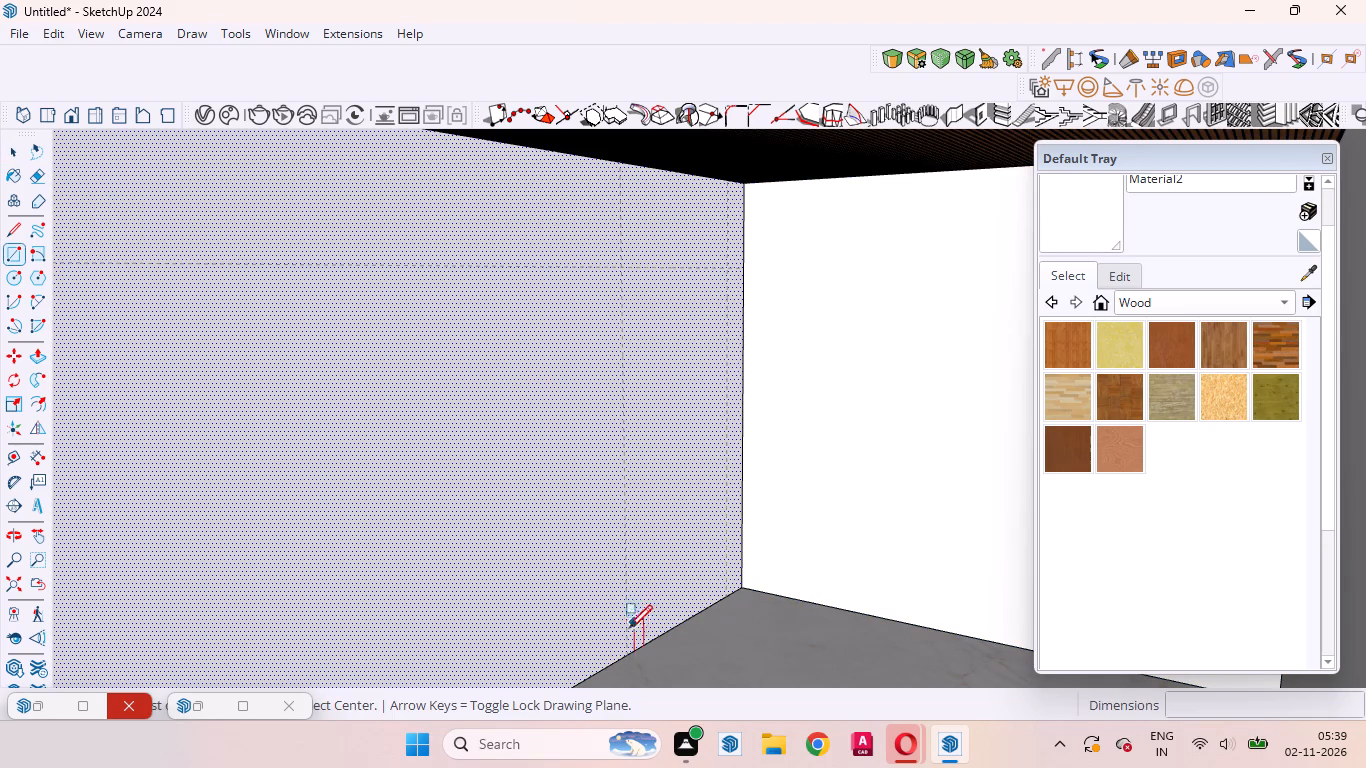
click(631, 652)
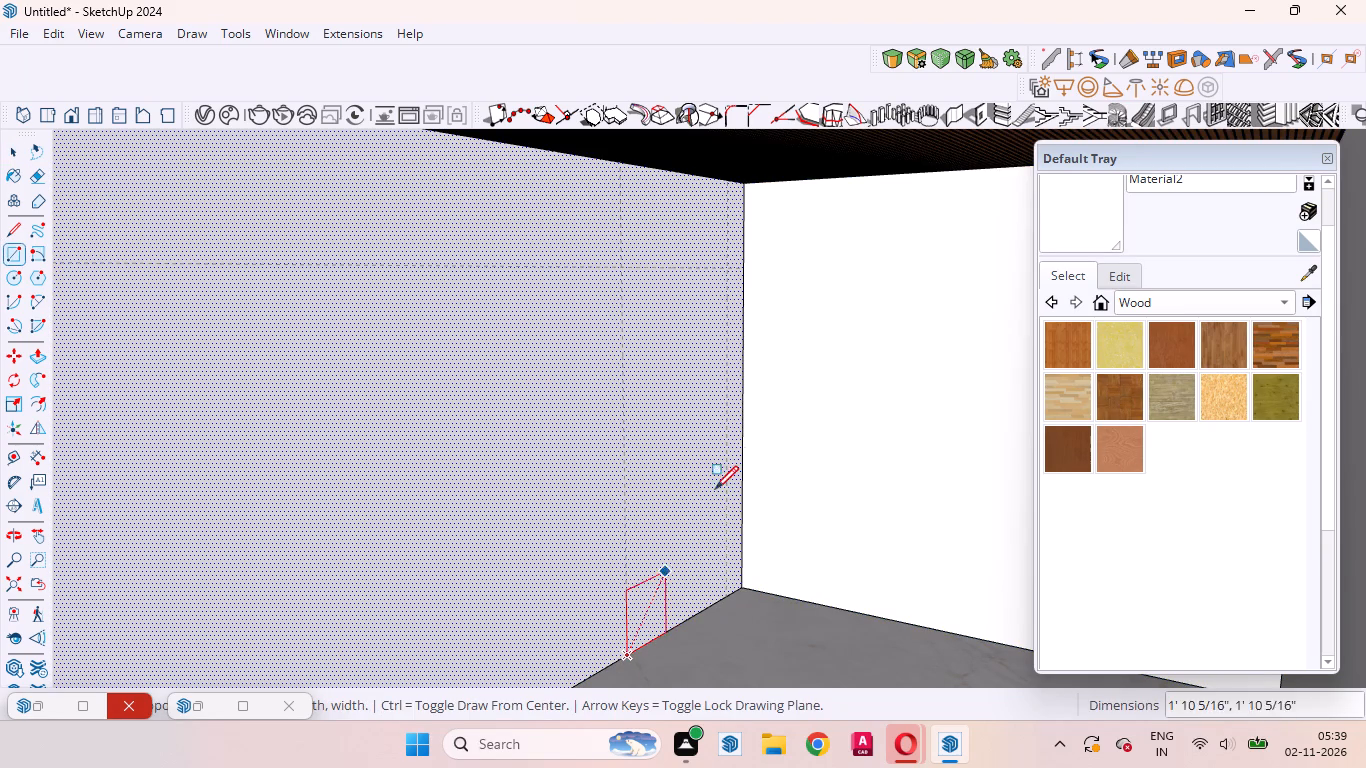
click(729, 270)
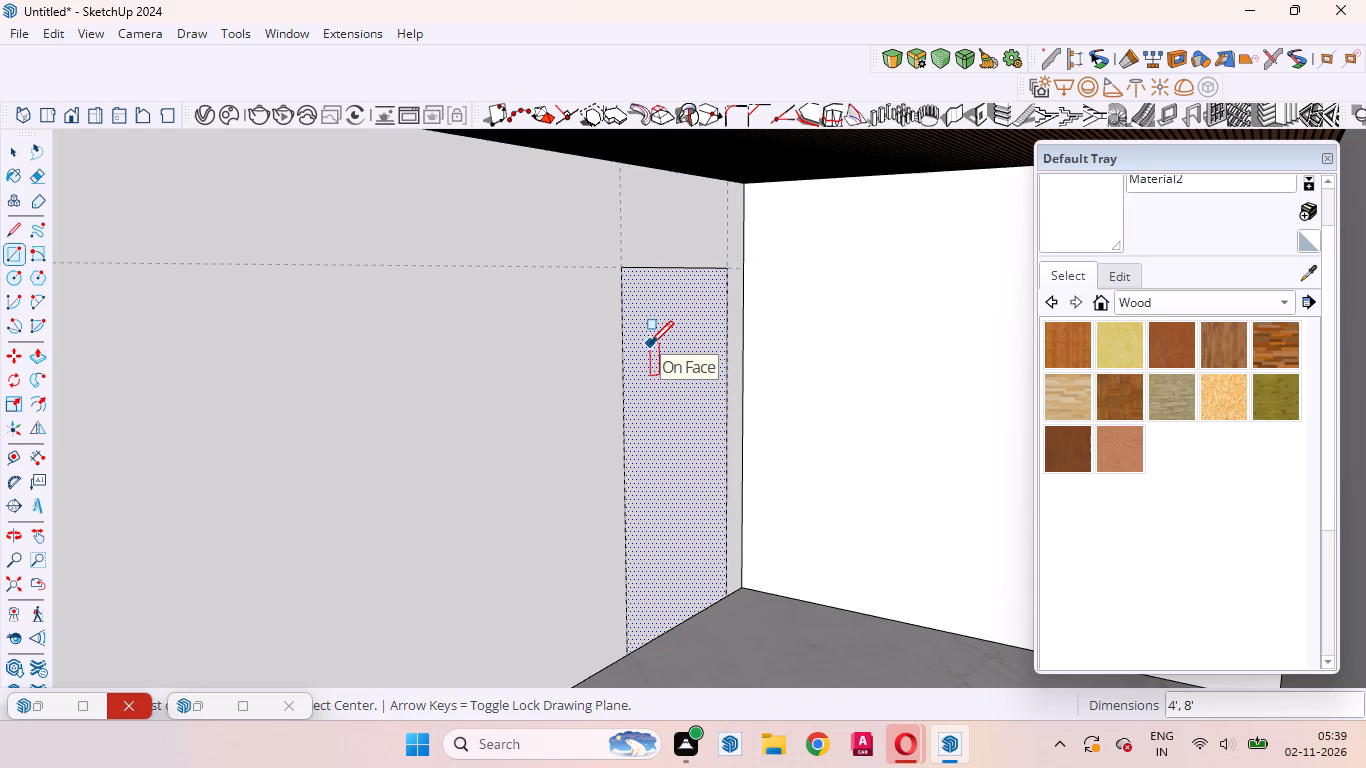
Push the door rectangle 6" into the wall to form a recess.
key(p)
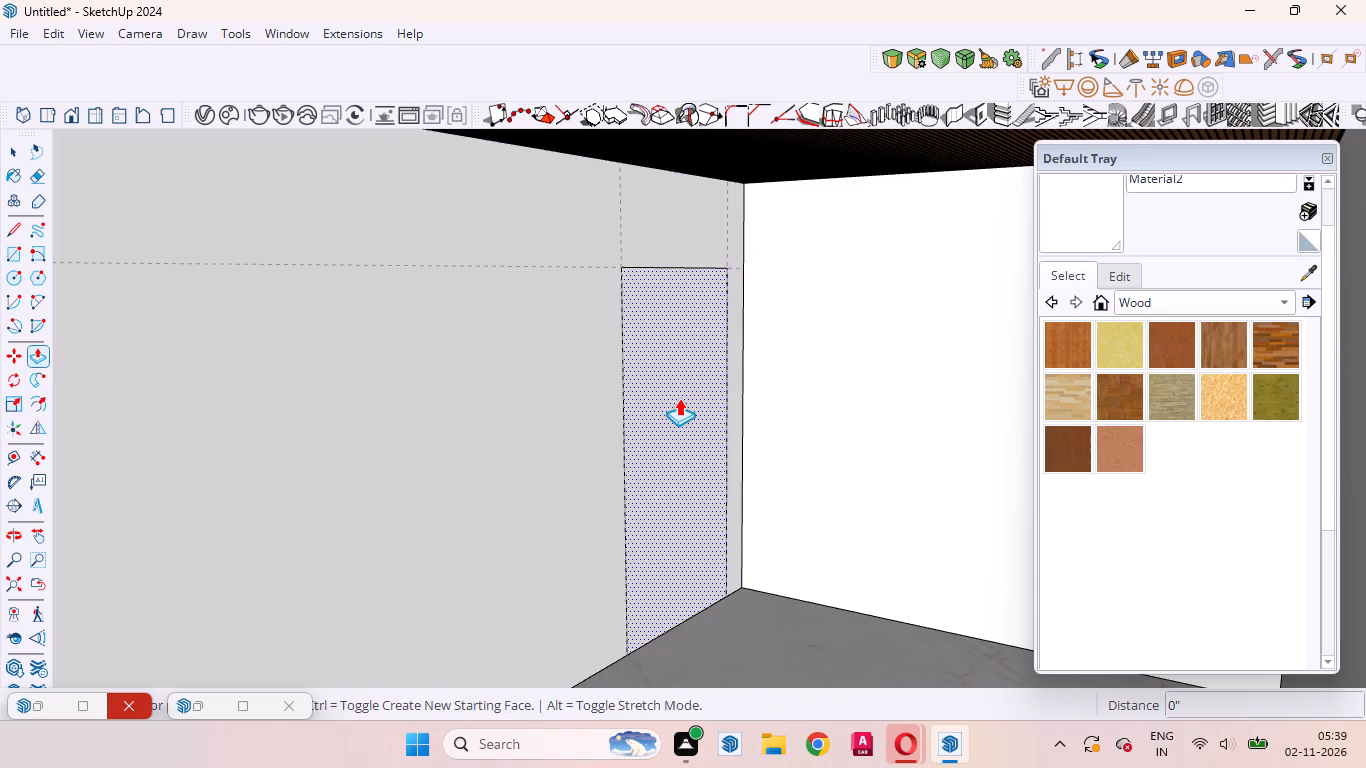
click(679, 398)
key(6)
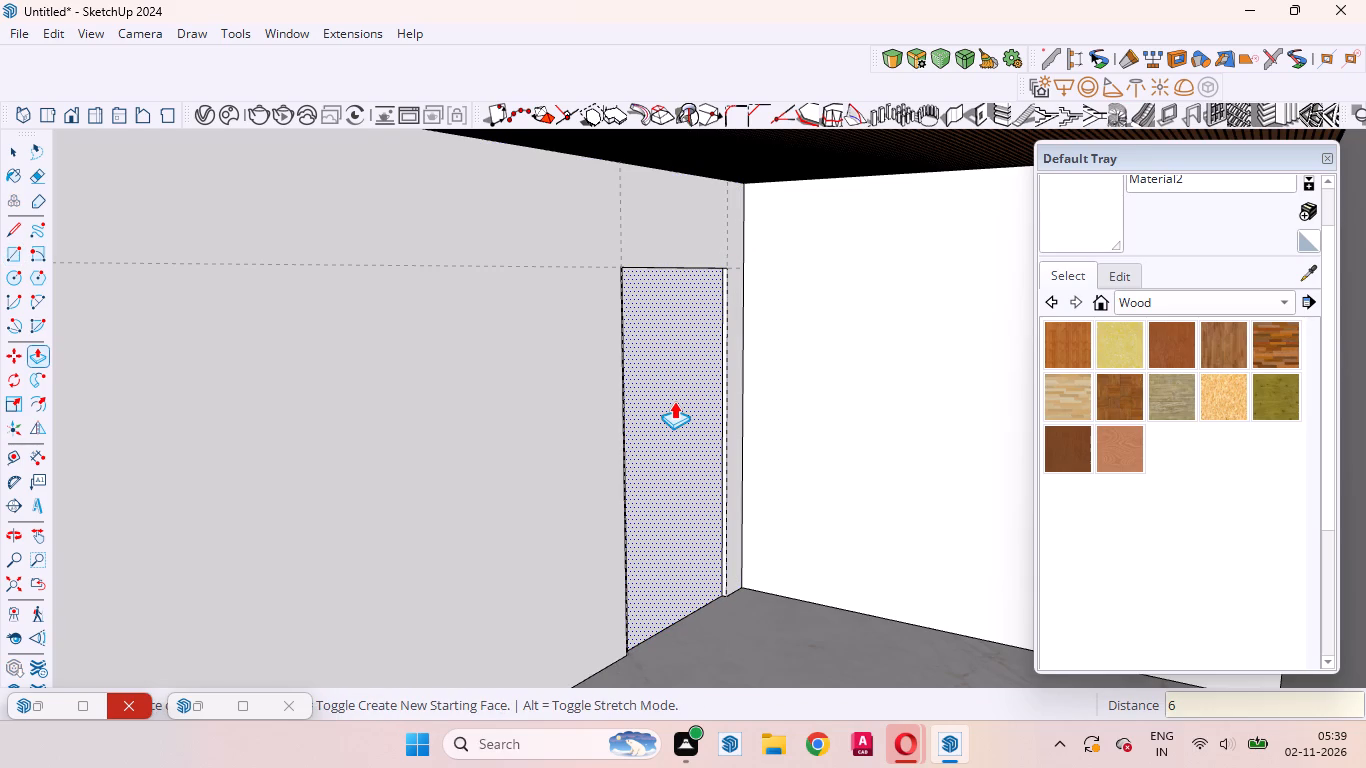
key(Return)
key(space)
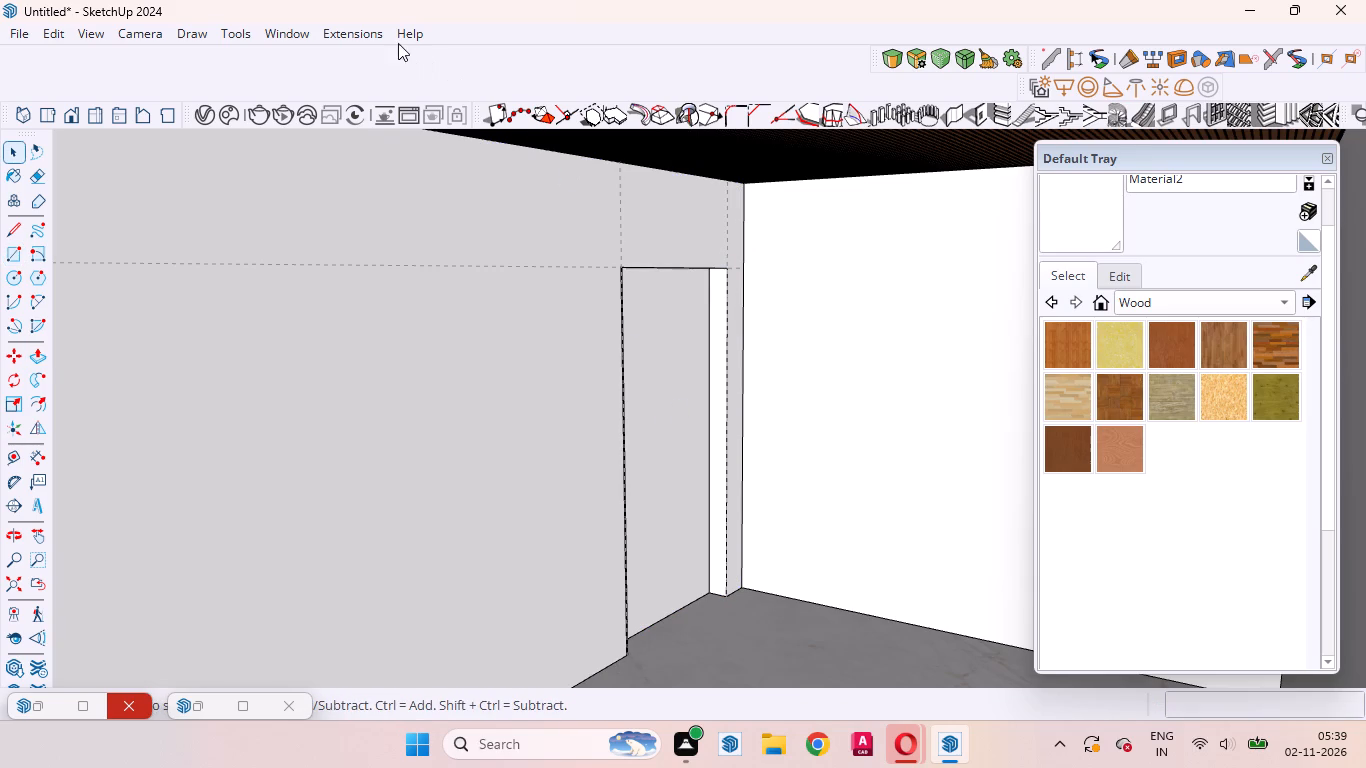
Search the 3D Warehouse models for "doors".
click(270, 41)
click(342, 178)
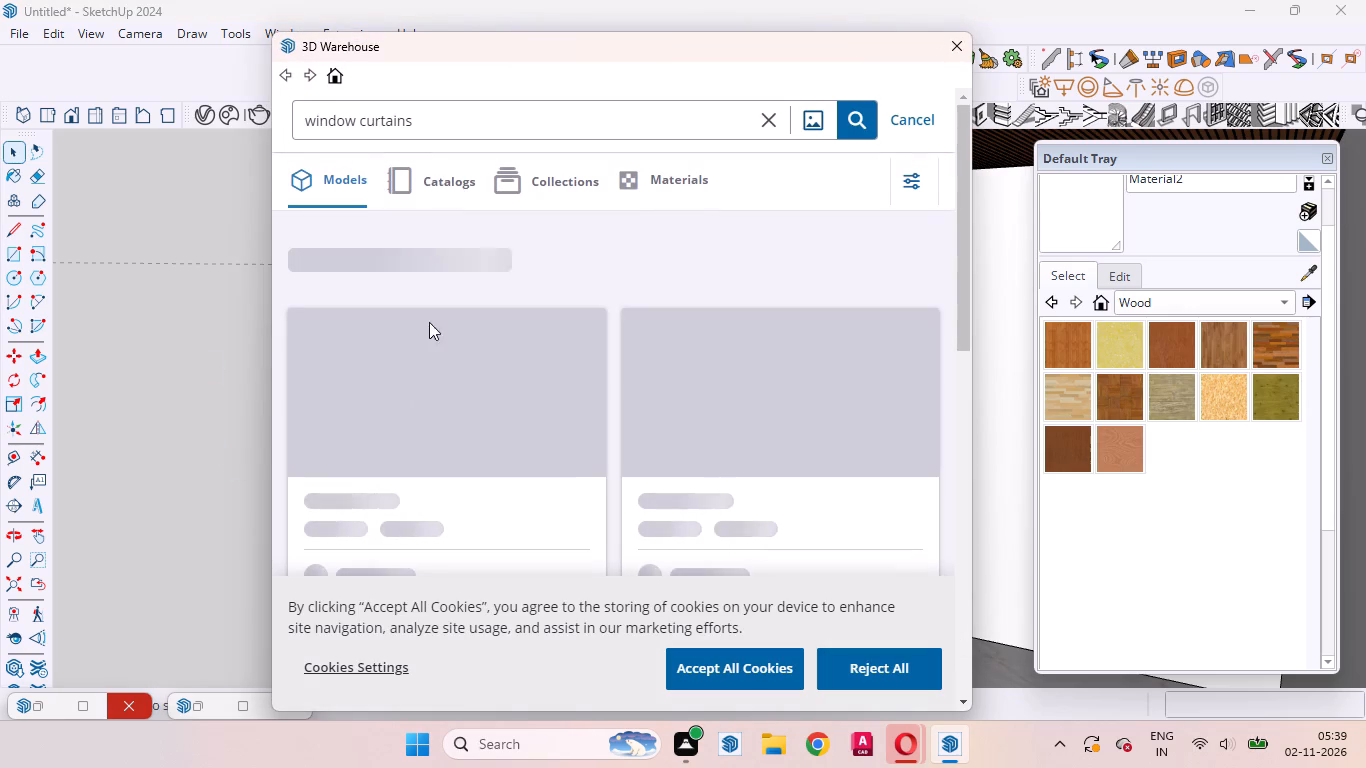
drag(440, 126, 298, 110)
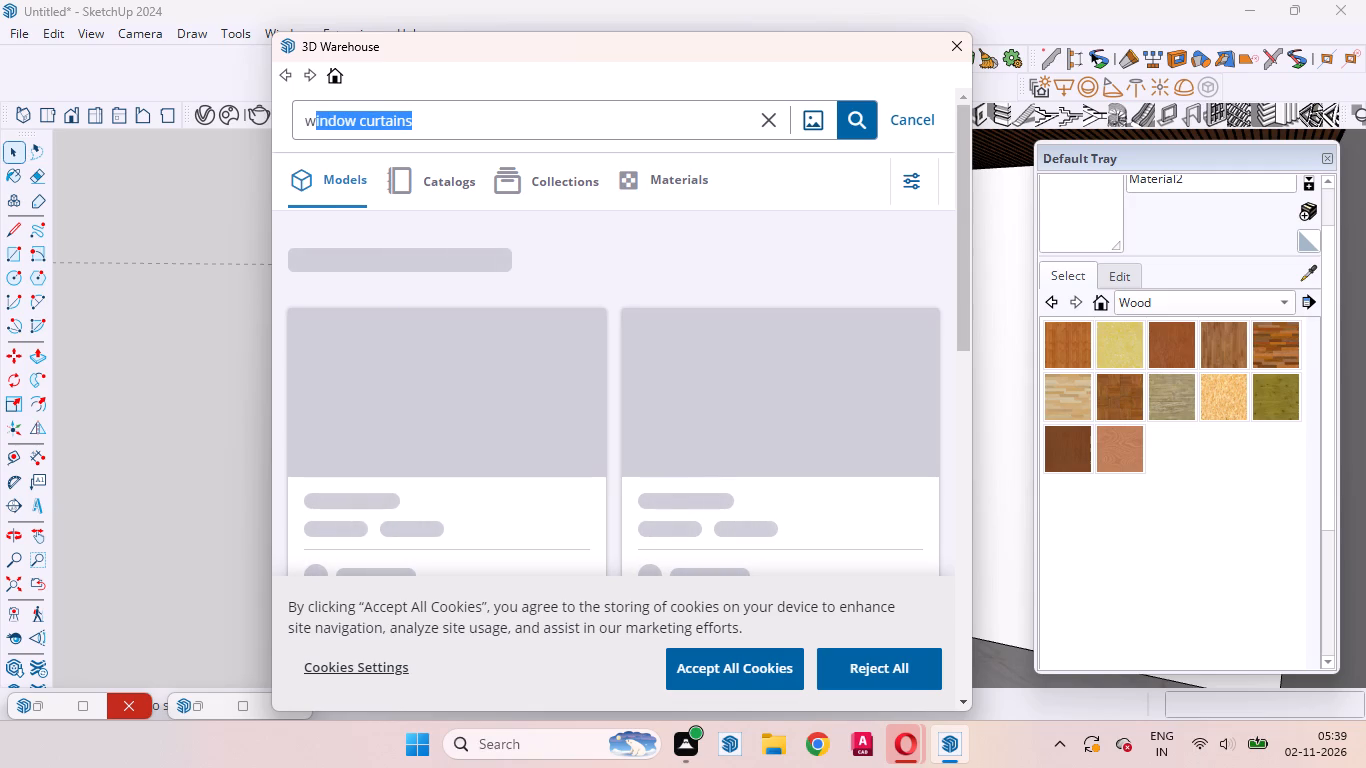
drag(298, 110, 287, 111)
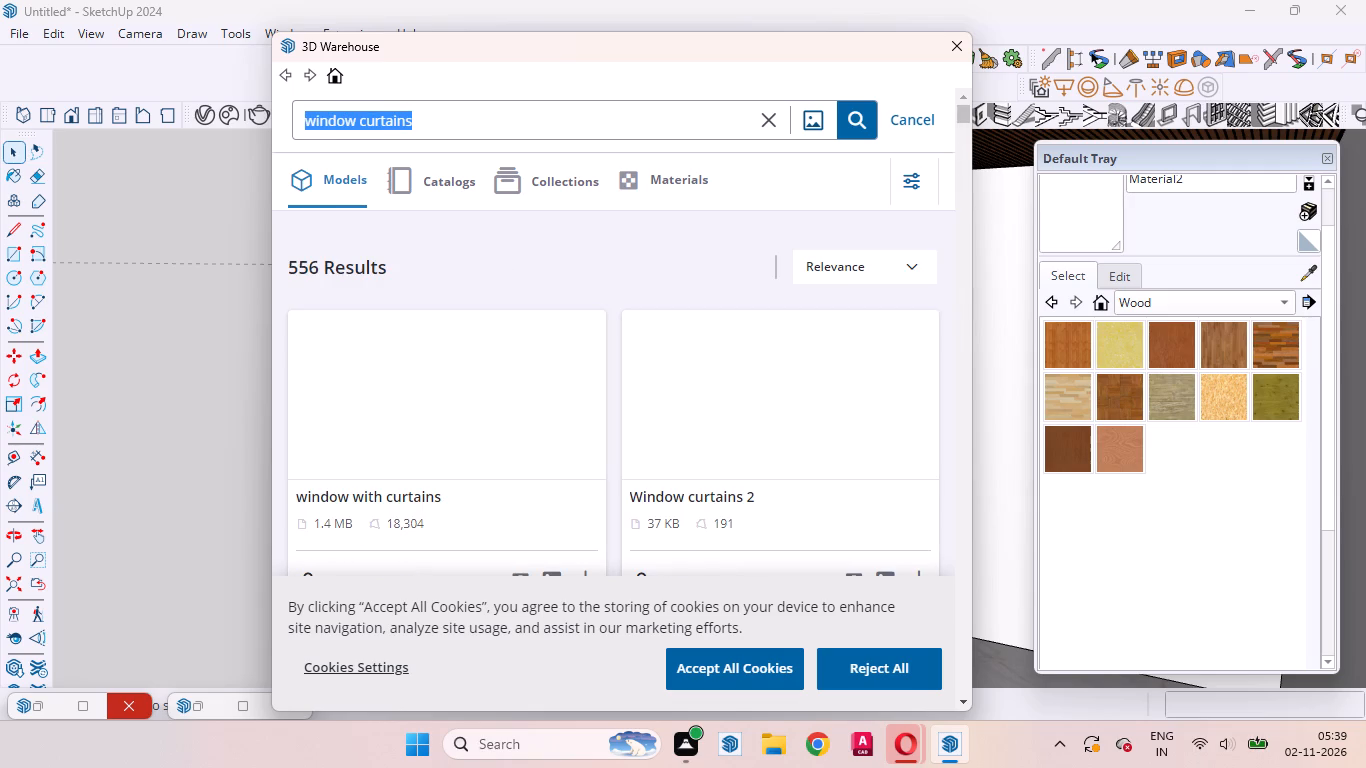
key(BackSpace)
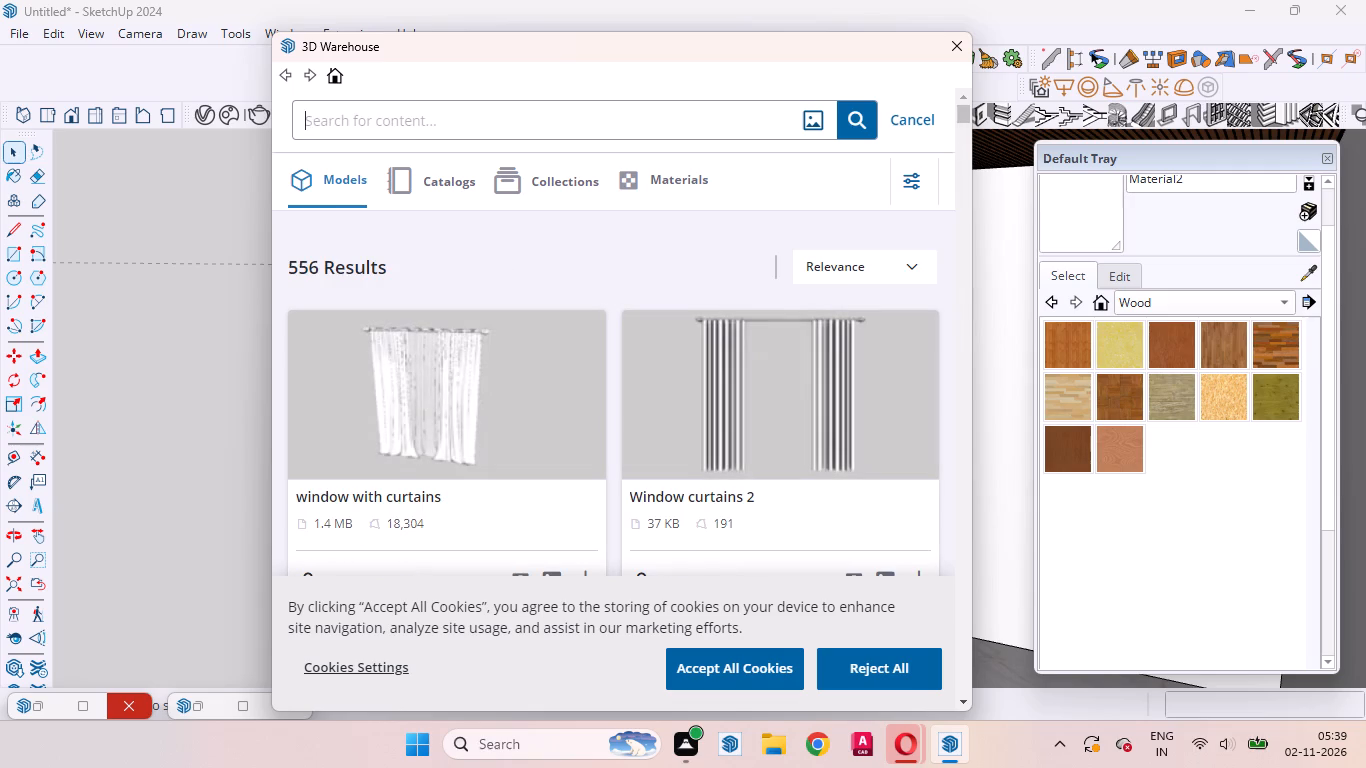
key(d)
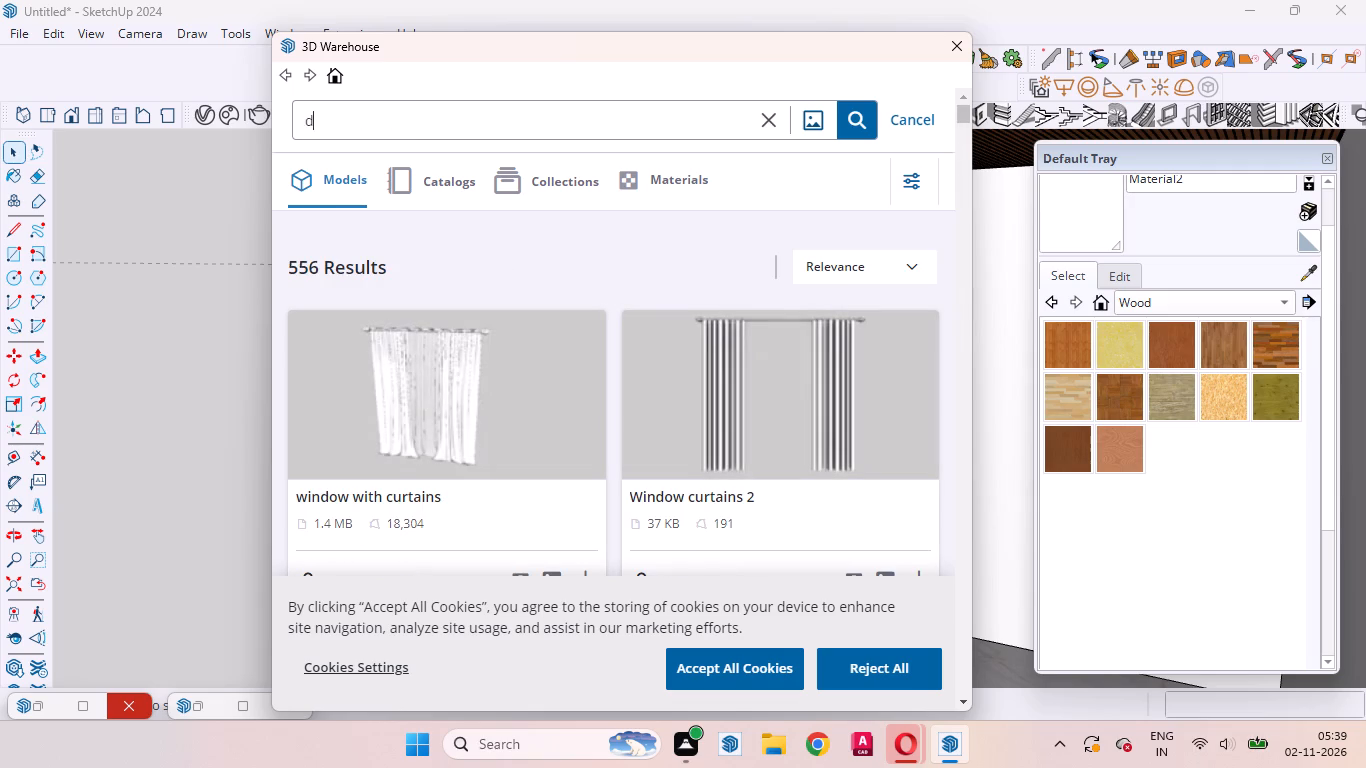
text(oorx)
key(BackSpace)
key(s)
key(Return)
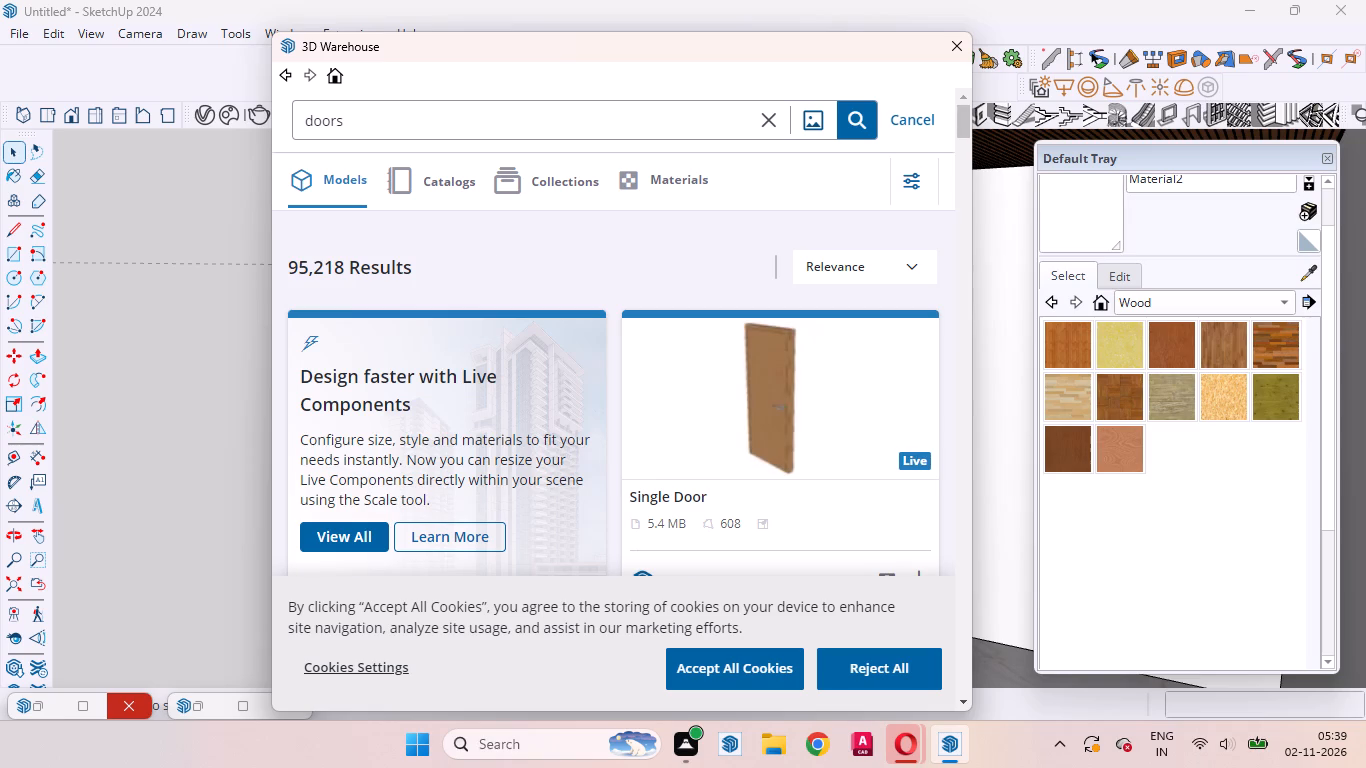
Look through the door models in the search results for one that suits the side-wall recess.
scroll(631, 385, down, 4)
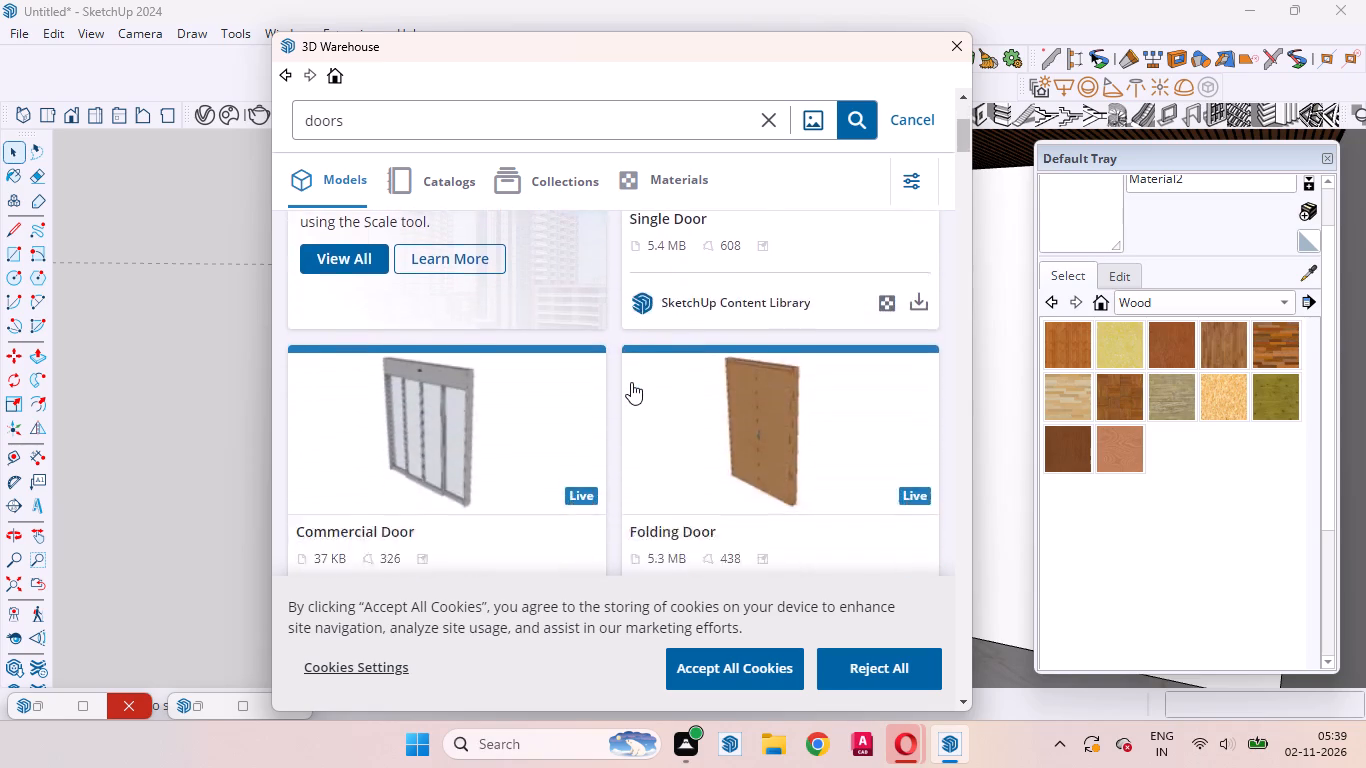
scroll(622, 380, down, 4)
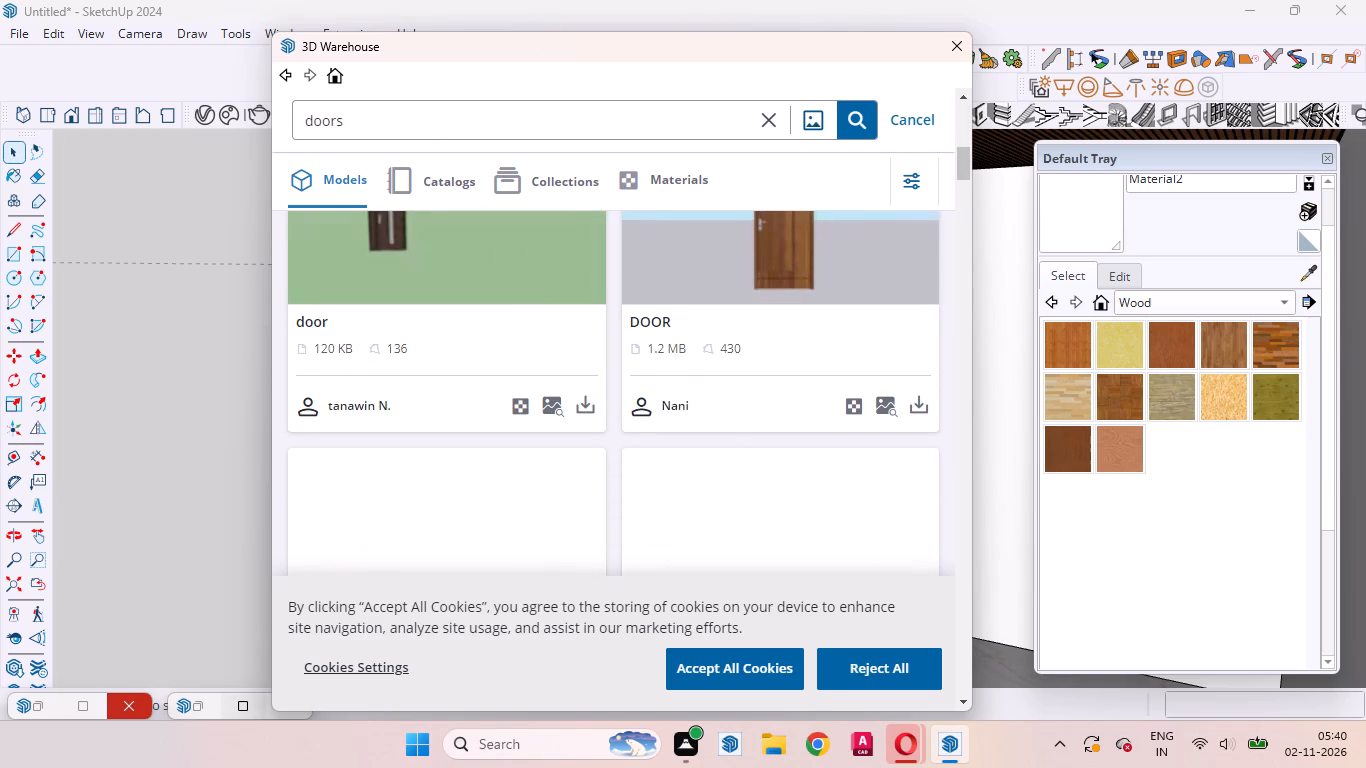
scroll(503, 292, up, 3)
scroll(502, 285, down, 4)
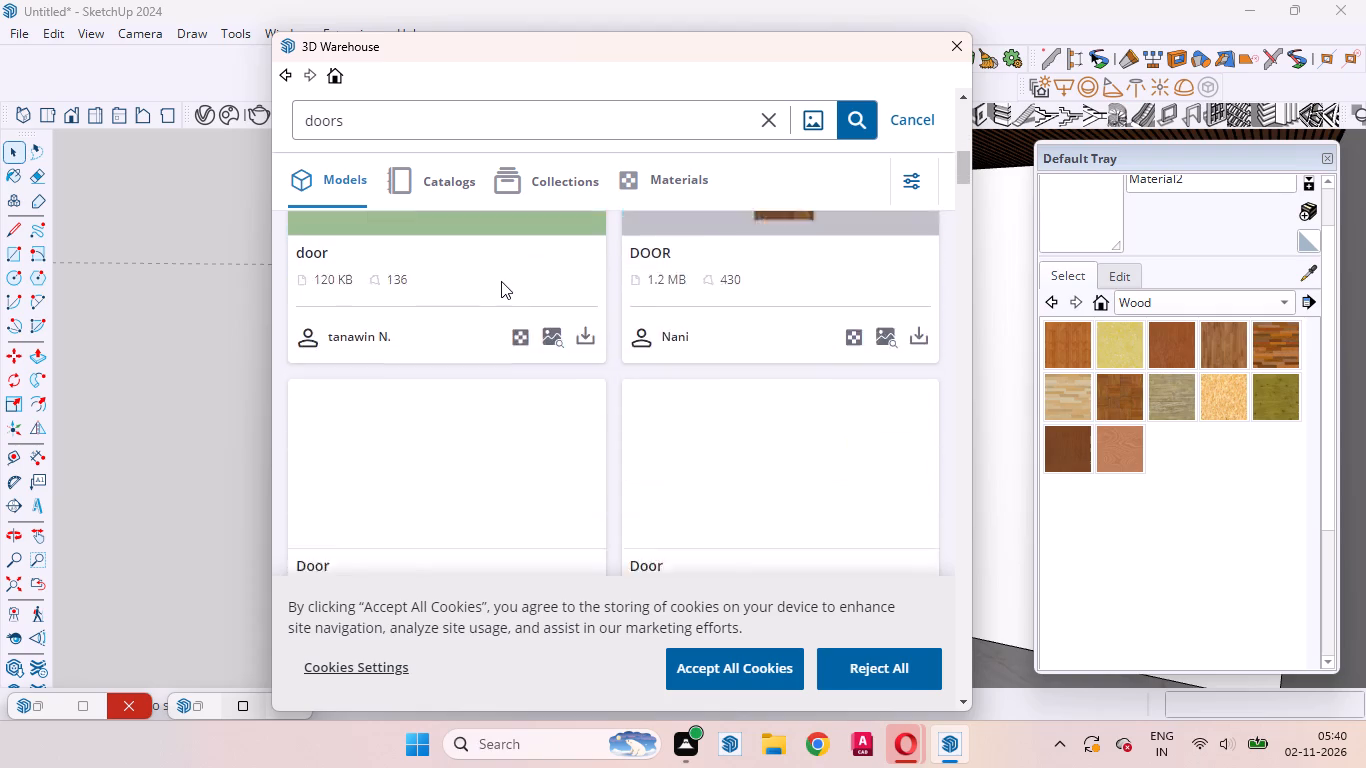
scroll(501, 281, down, 2)
scroll(499, 279, up, 4)
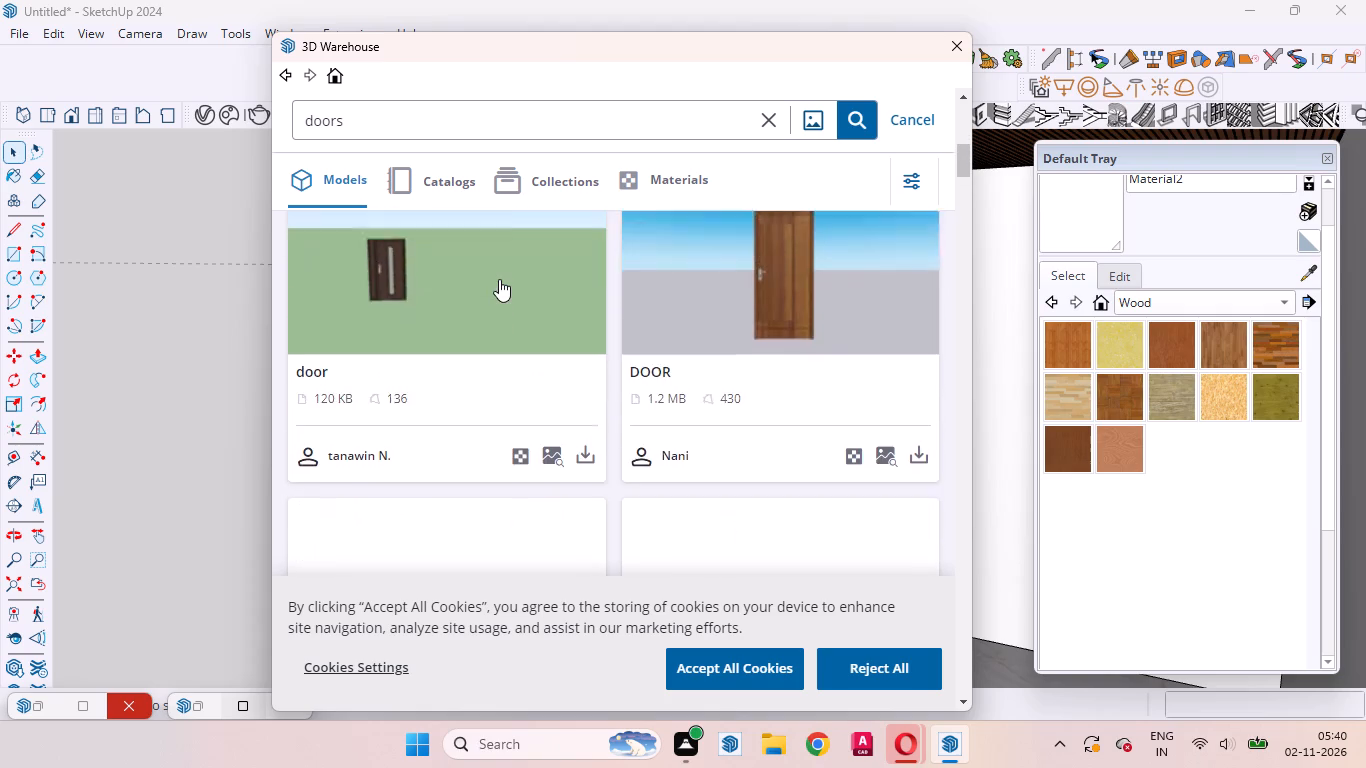
scroll(499, 279, up, 2)
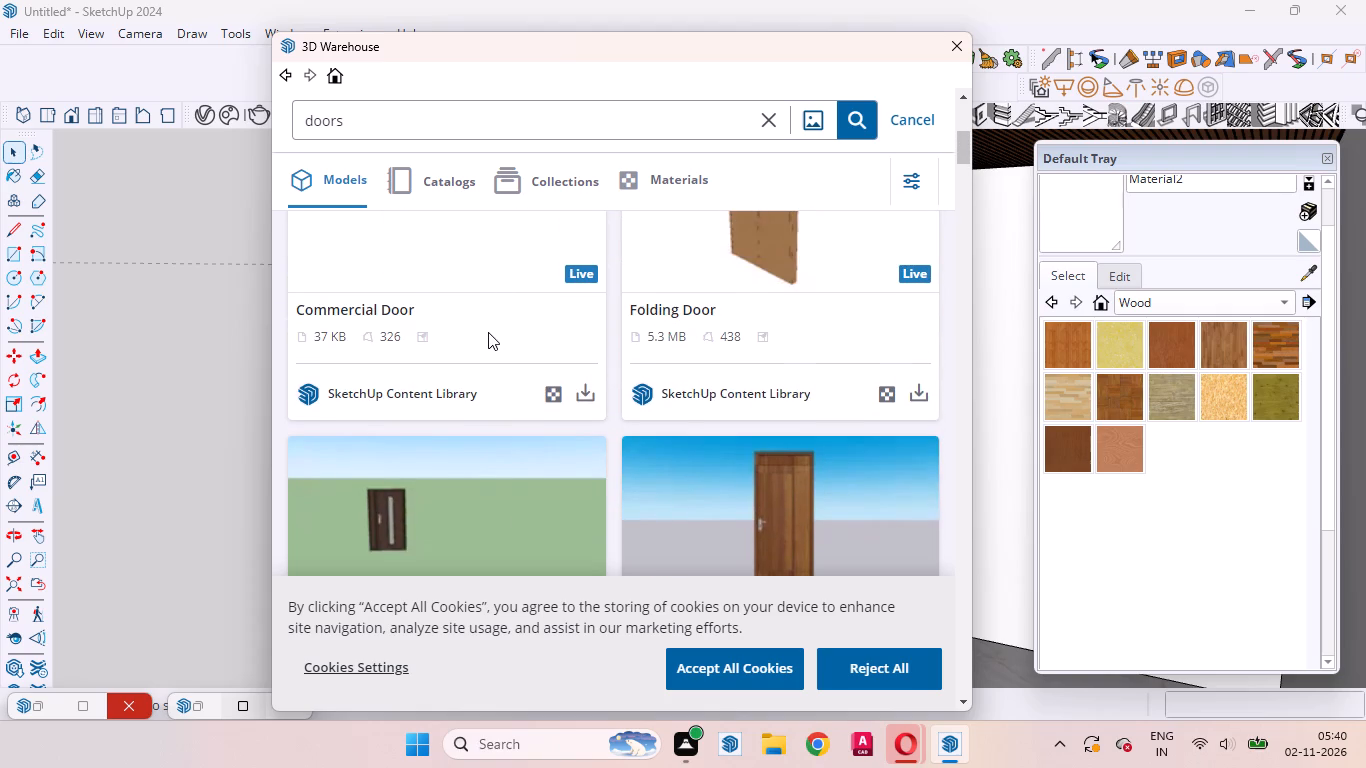
scroll(524, 336, up, 3)
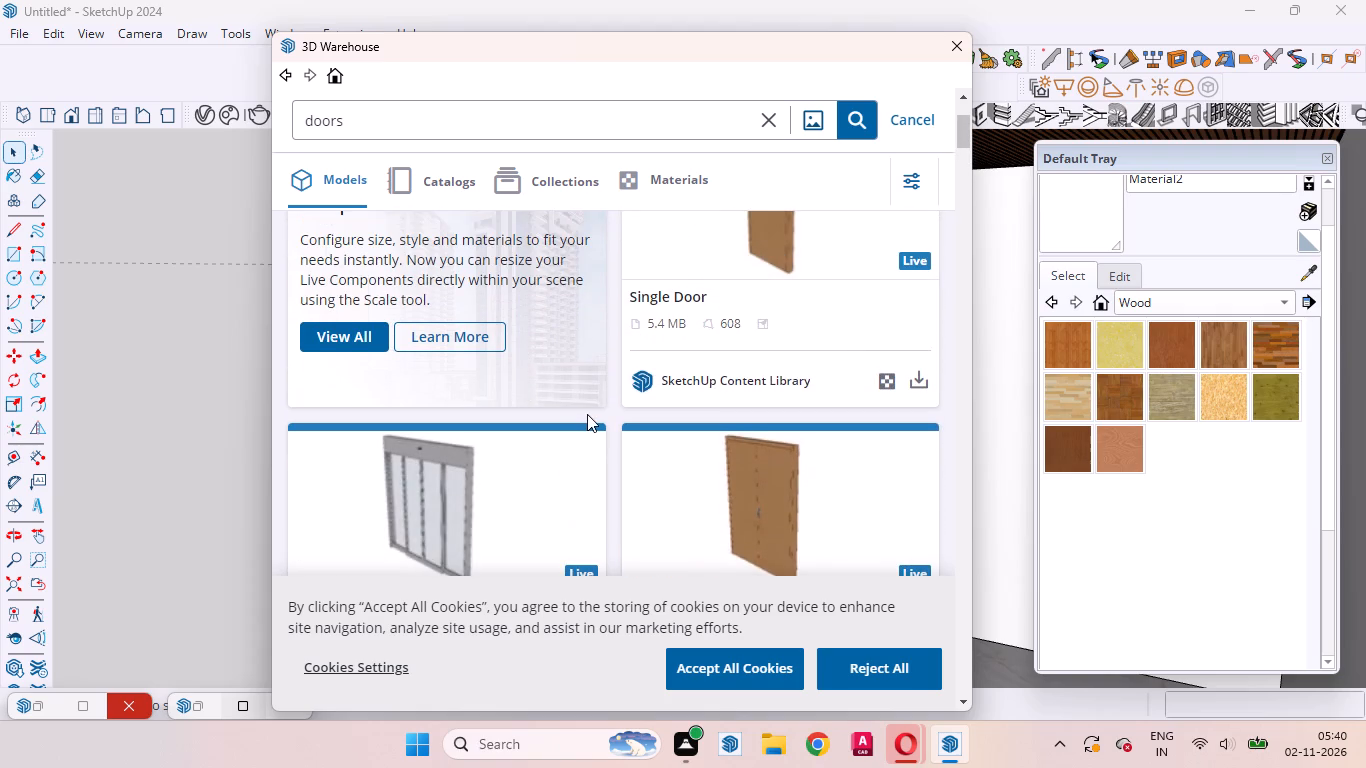
scroll(582, 414, down, 1)
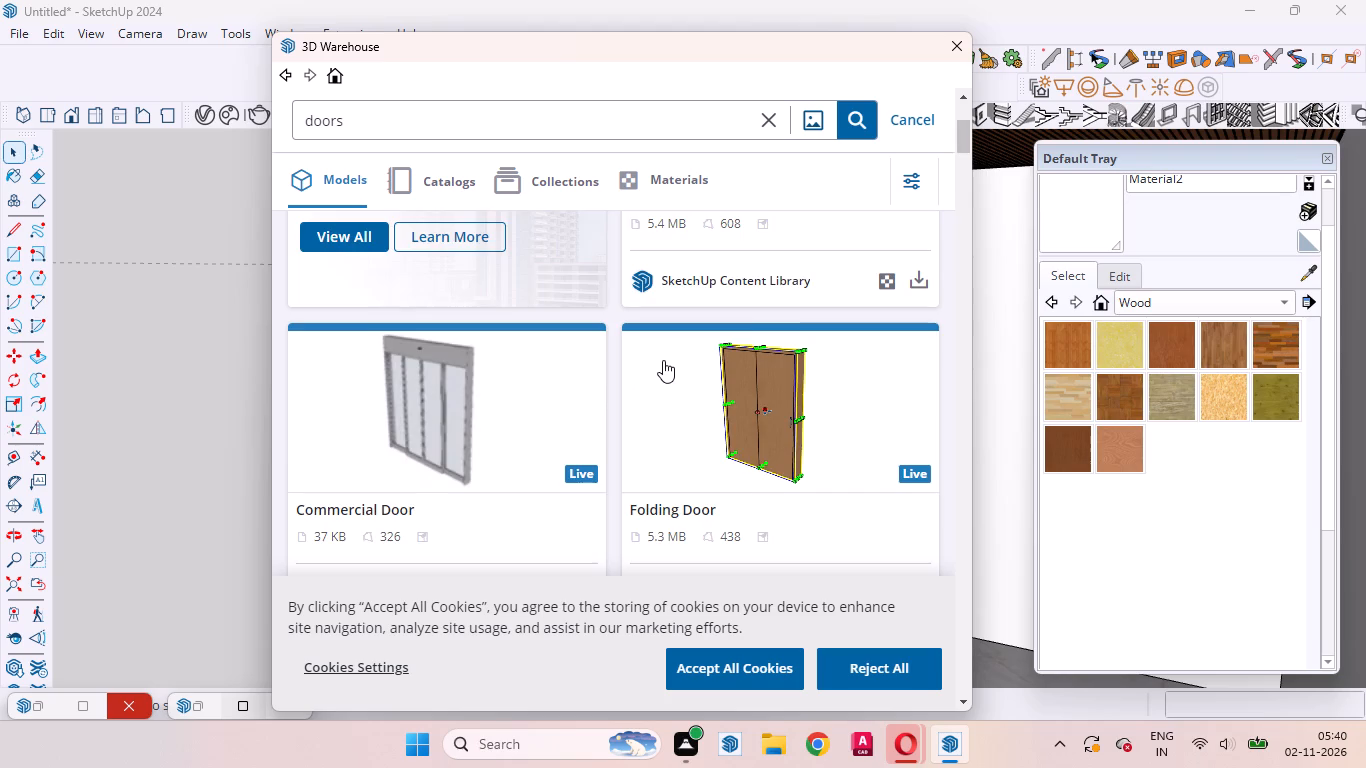
scroll(663, 360, down, 8)
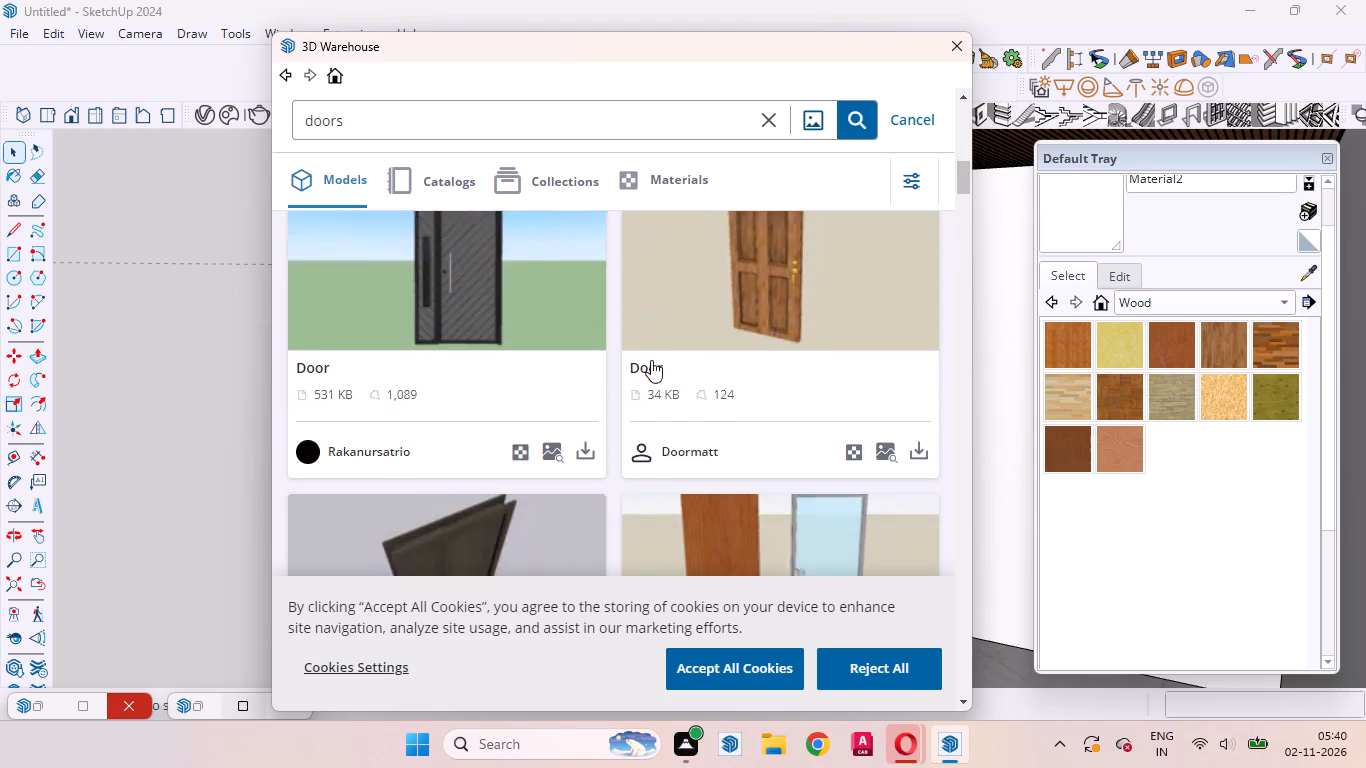
scroll(651, 360, down, 3)
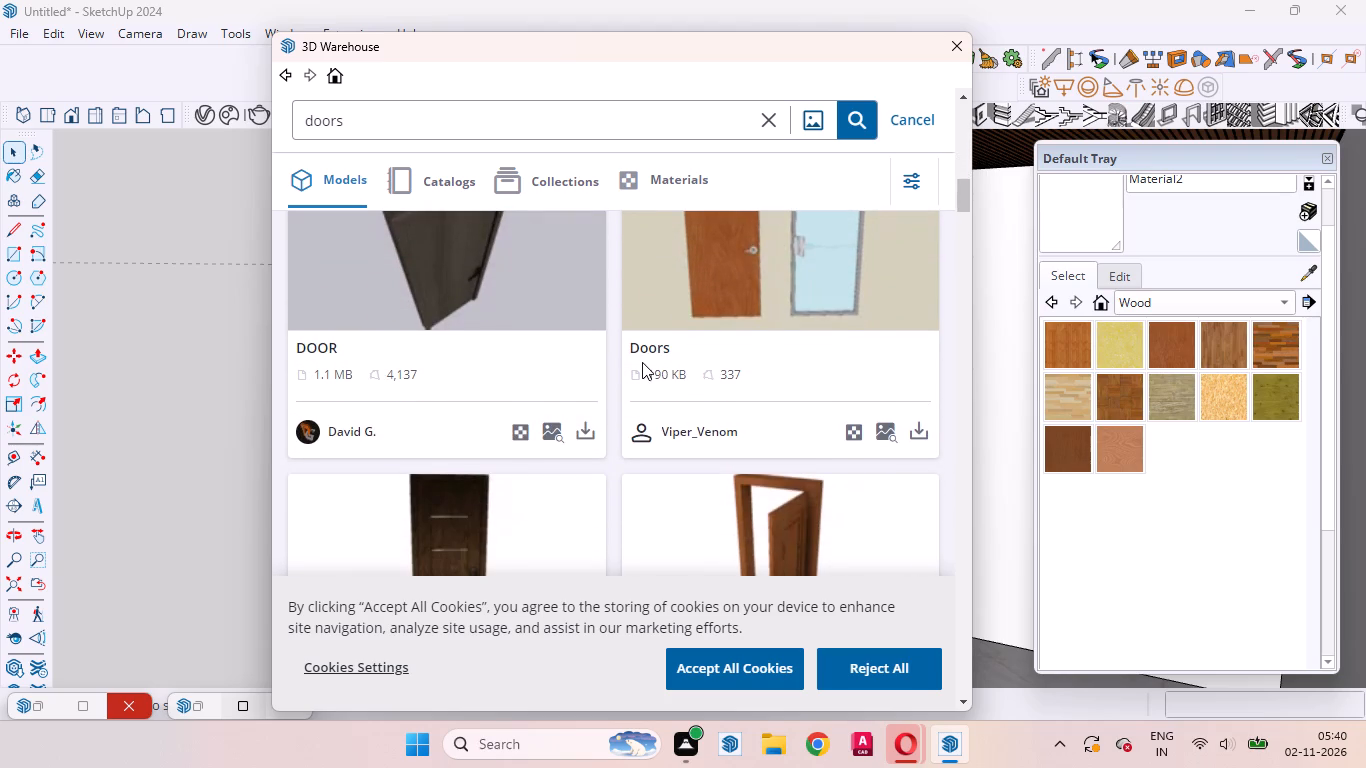
scroll(642, 362, down, 6)
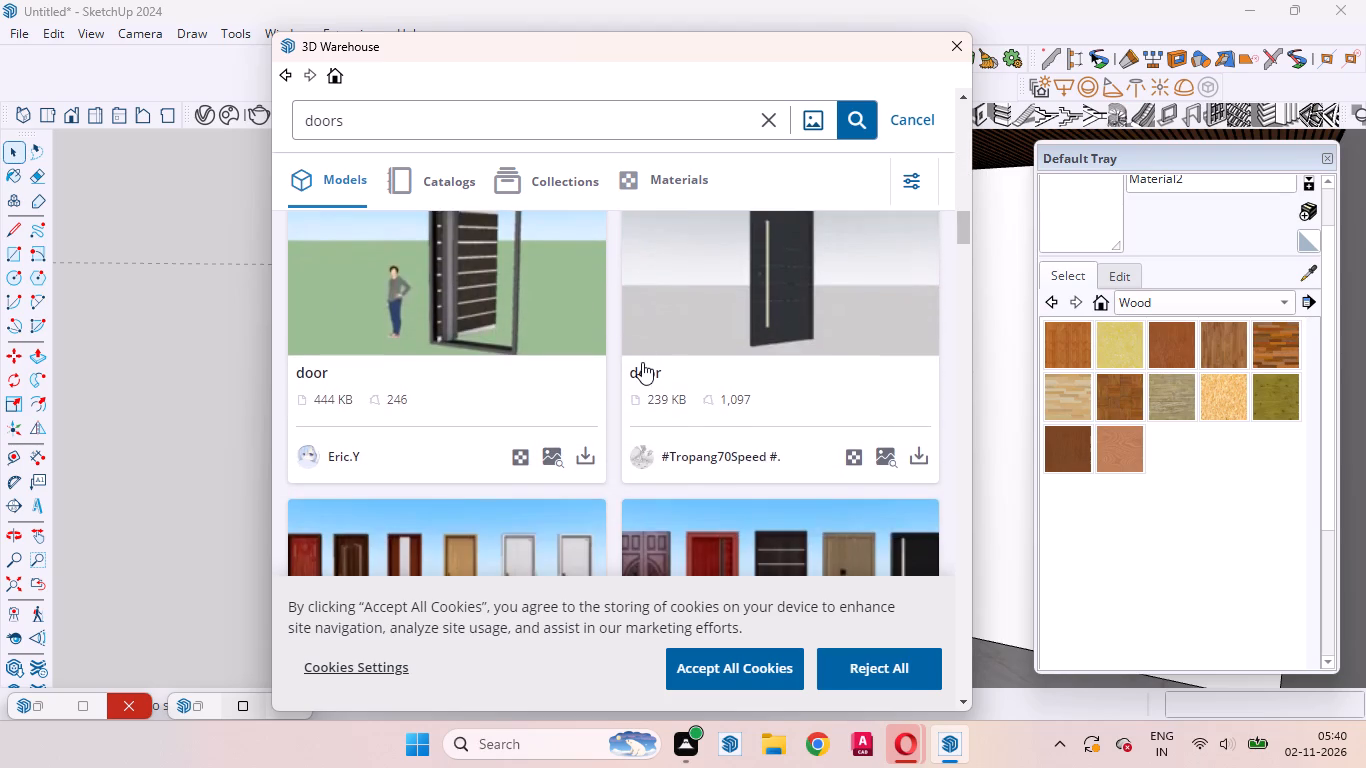
scroll(642, 362, down, 4)
scroll(642, 362, up, 1)
scroll(642, 362, down, 3)
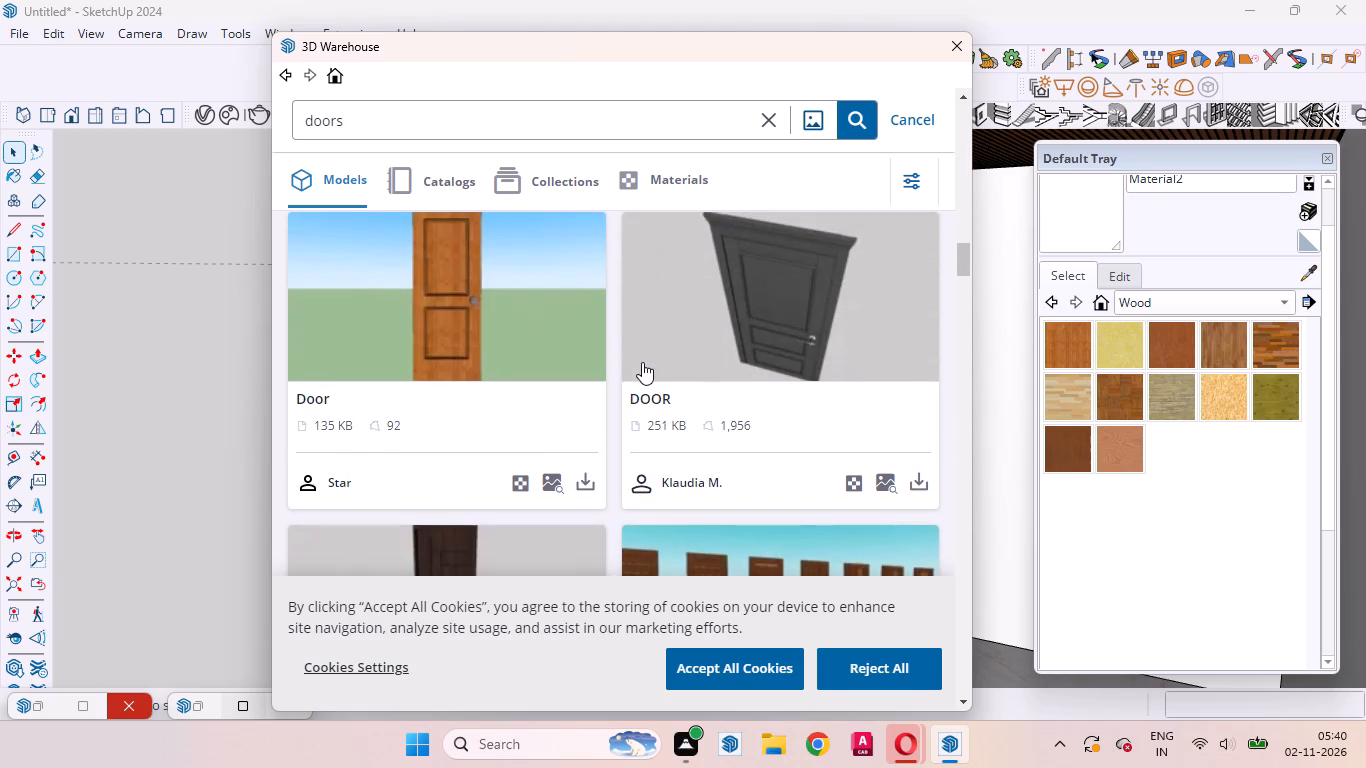
scroll(642, 362, down, 5)
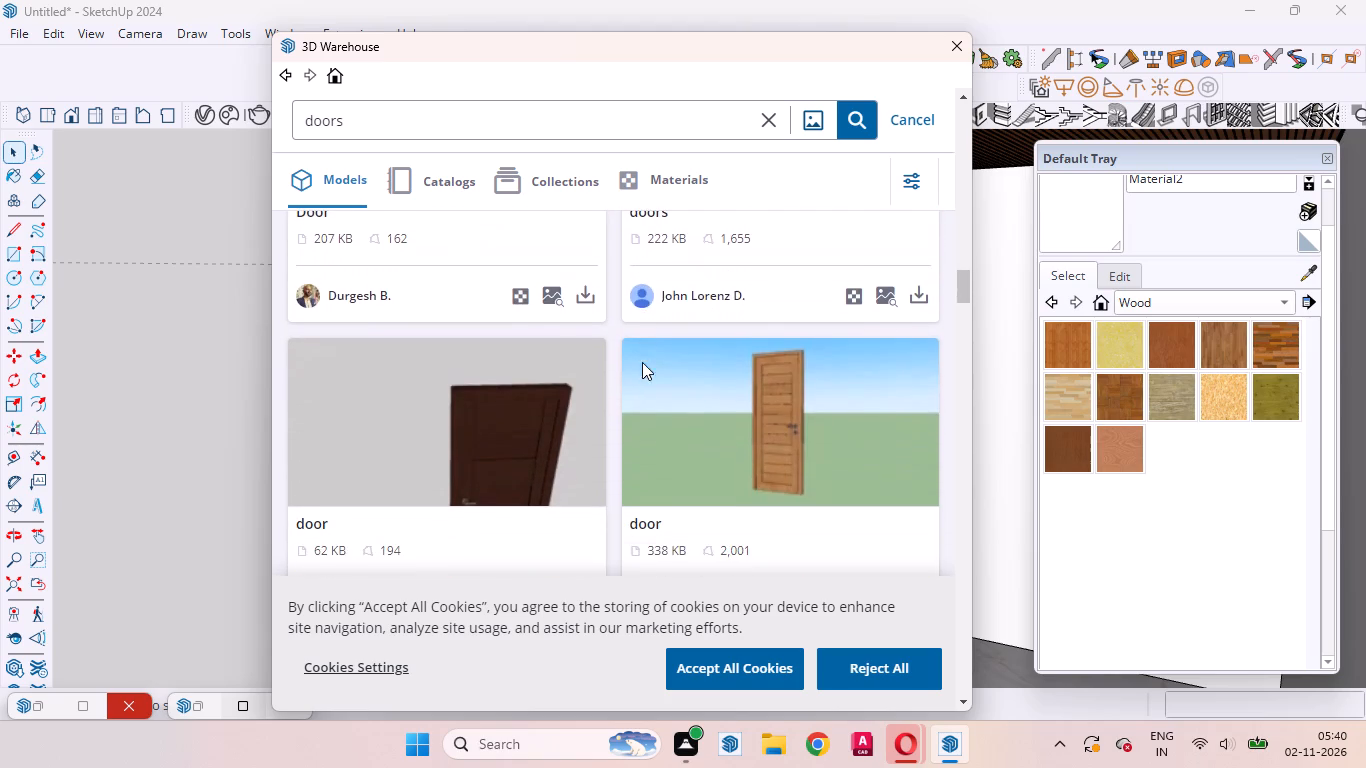
scroll(642, 362, down, 1)
Load the 62 KB dark brown panelled door into the model and place it on the ground-floor bay's floor.
click(587, 513)
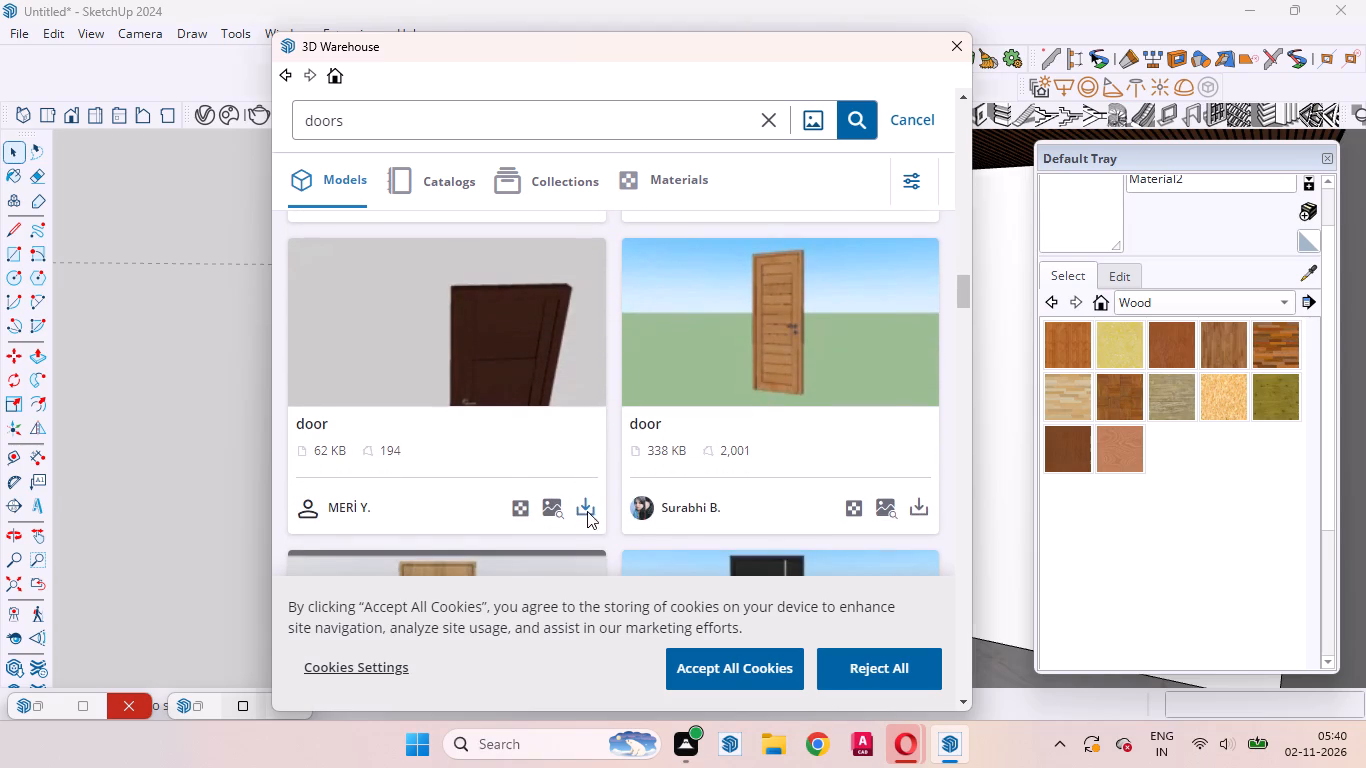
click(531, 397)
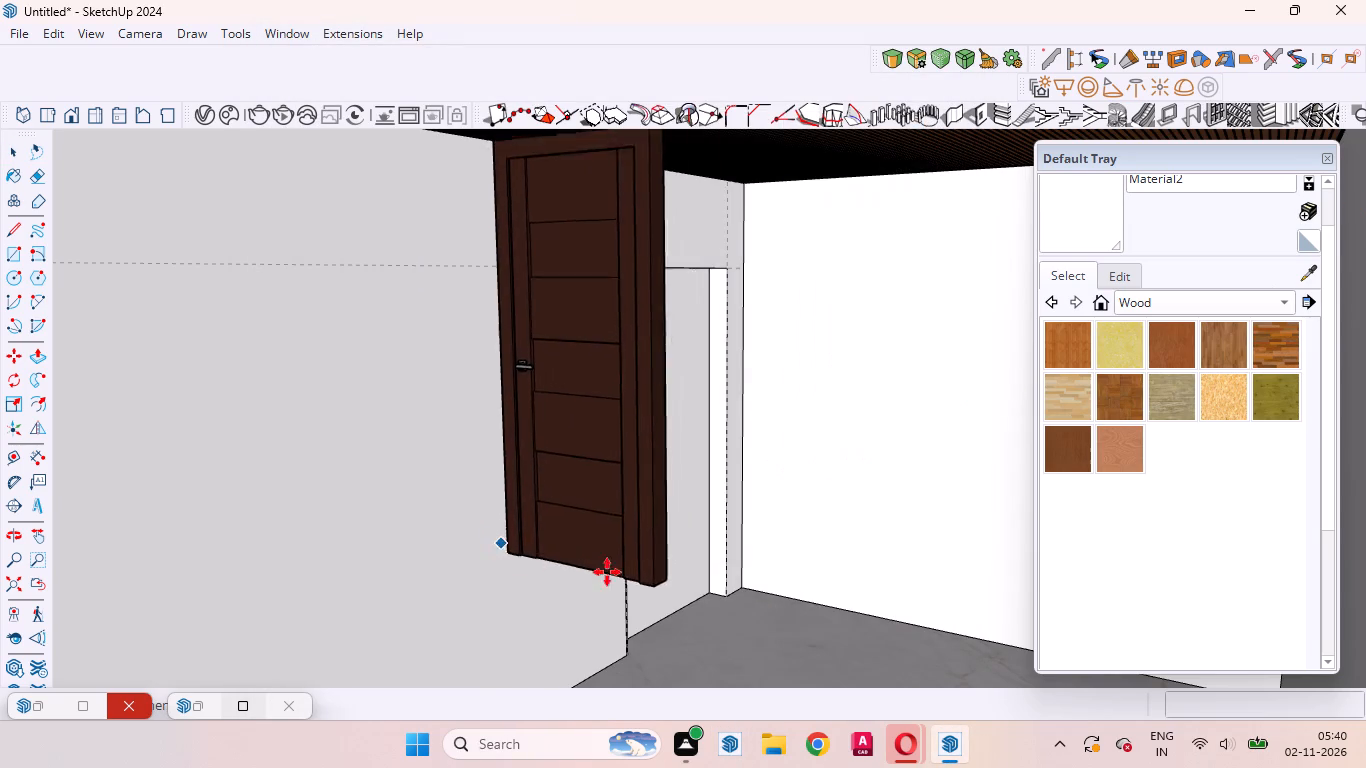
scroll(607, 595, down, 20)
scroll(607, 595, down, 1)
middle_drag(593, 637, 615, 640)
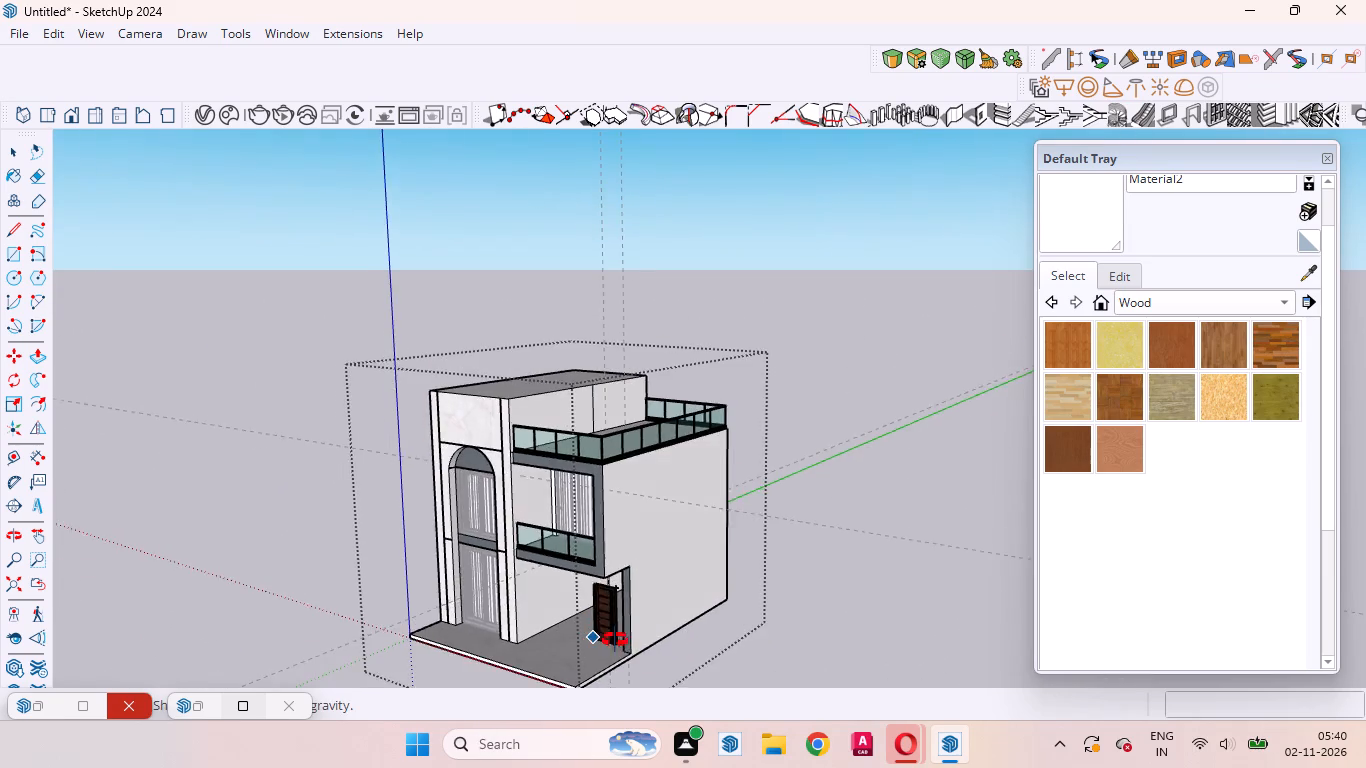
middle_drag(615, 640, 719, 584)
scroll(622, 632, up, 10)
click(586, 645)
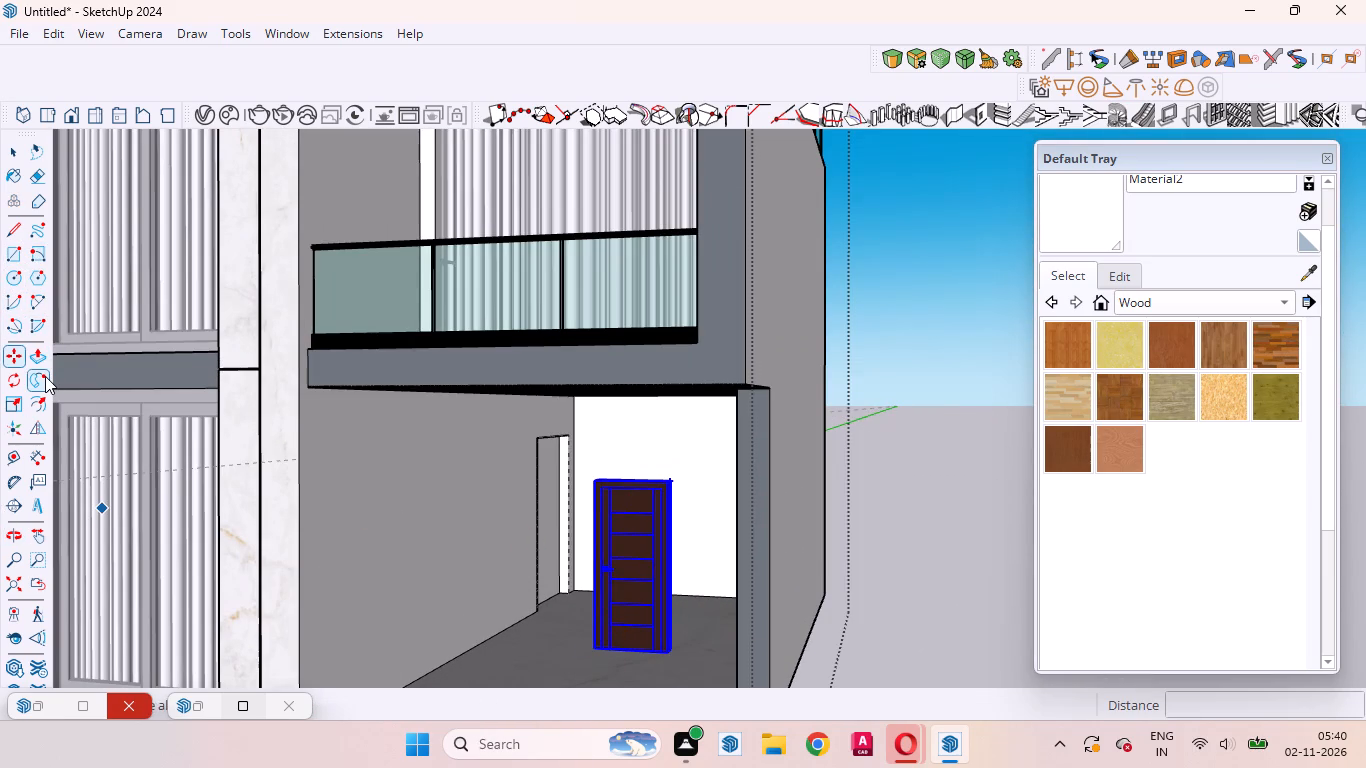
Rotate the door 90° in the floor plane so it runs parallel to the bay's side wall.
click(19, 379)
scroll(439, 413, down, 4)
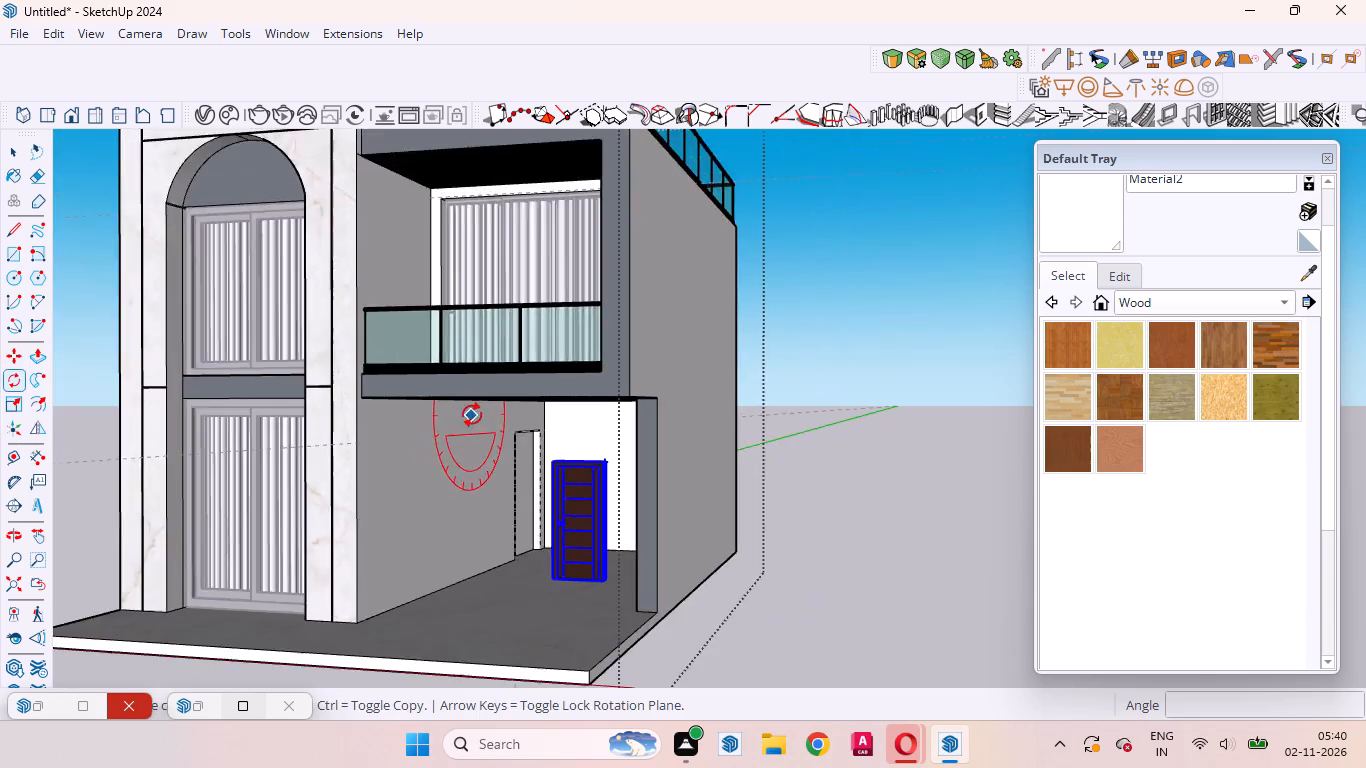
scroll(472, 415, down, 5)
middle_drag(554, 600, 585, 767)
scroll(507, 535, up, 12)
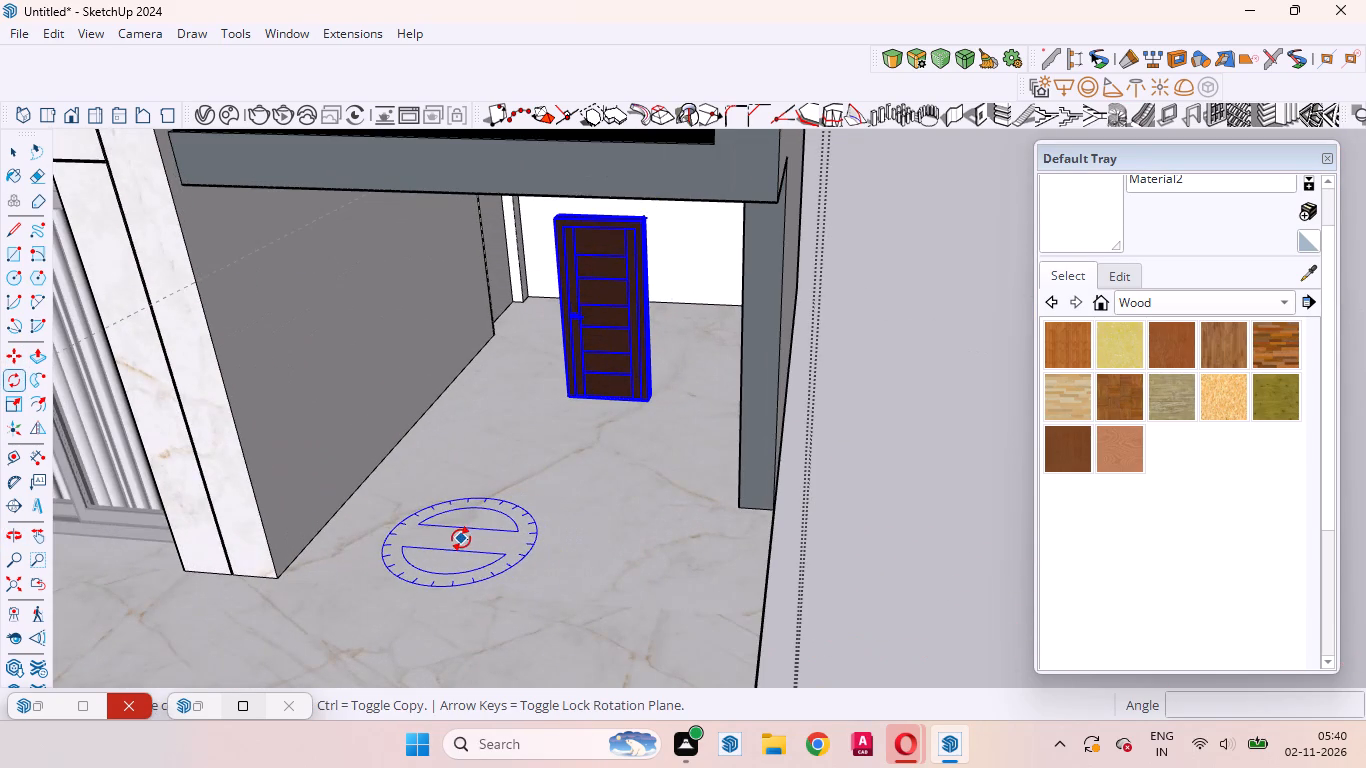
click(461, 539)
click(582, 549)
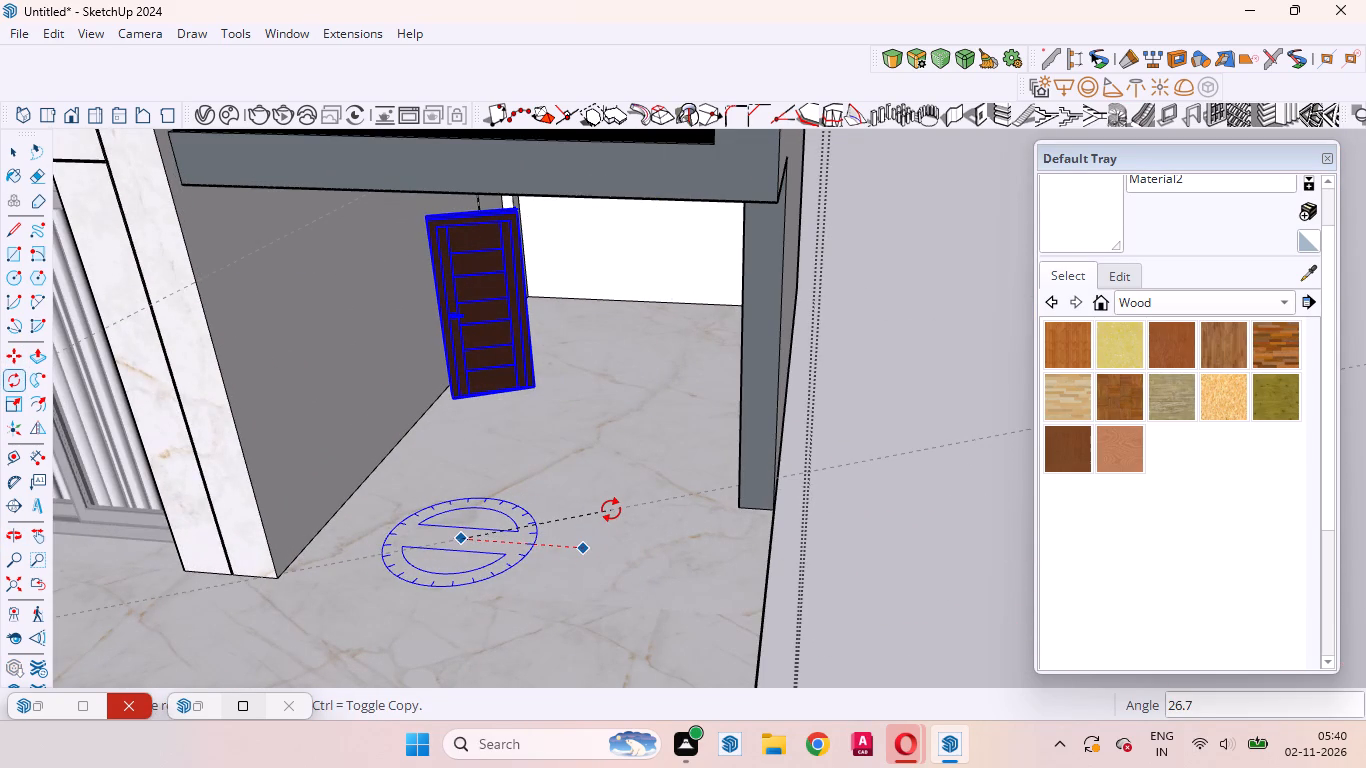
text(90)
key(Return)
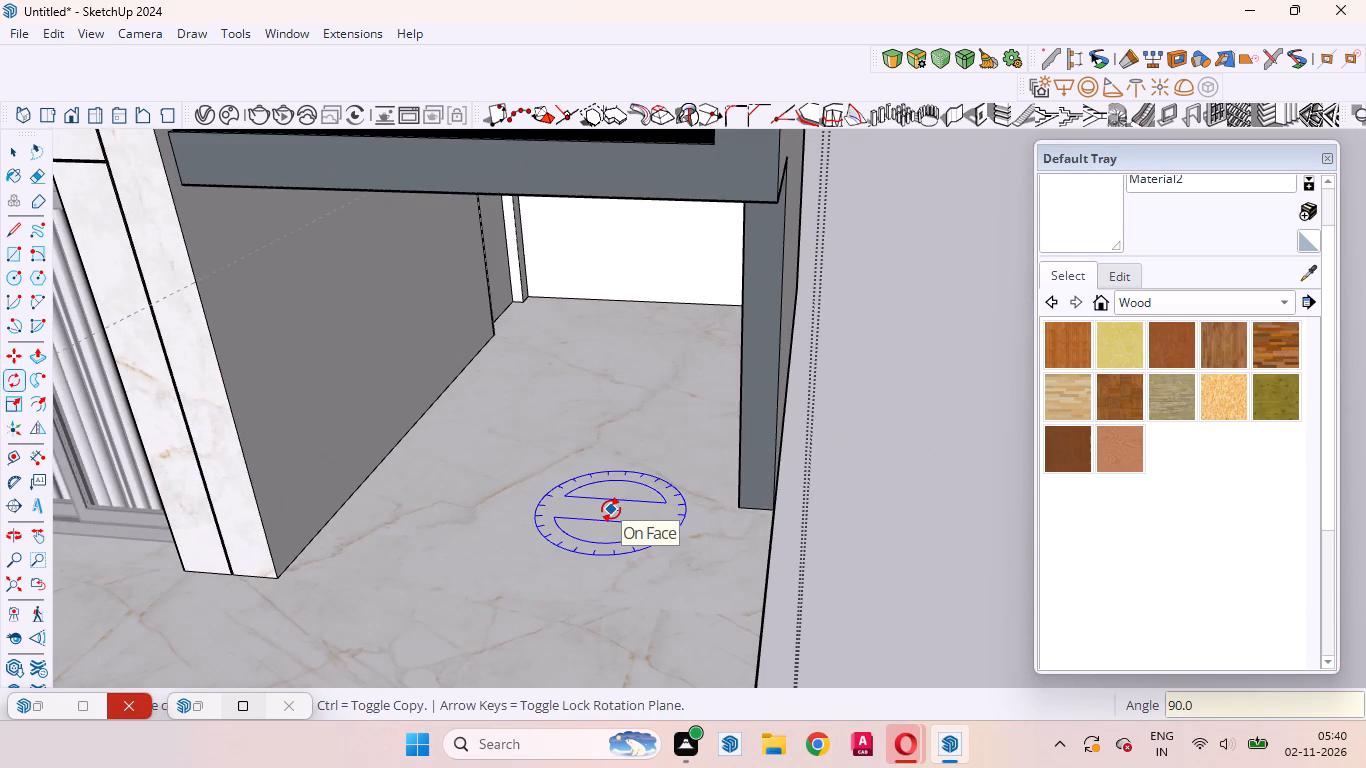
key(space)
Move the rotated door out from behind the side wall into the open bay.
text(m)
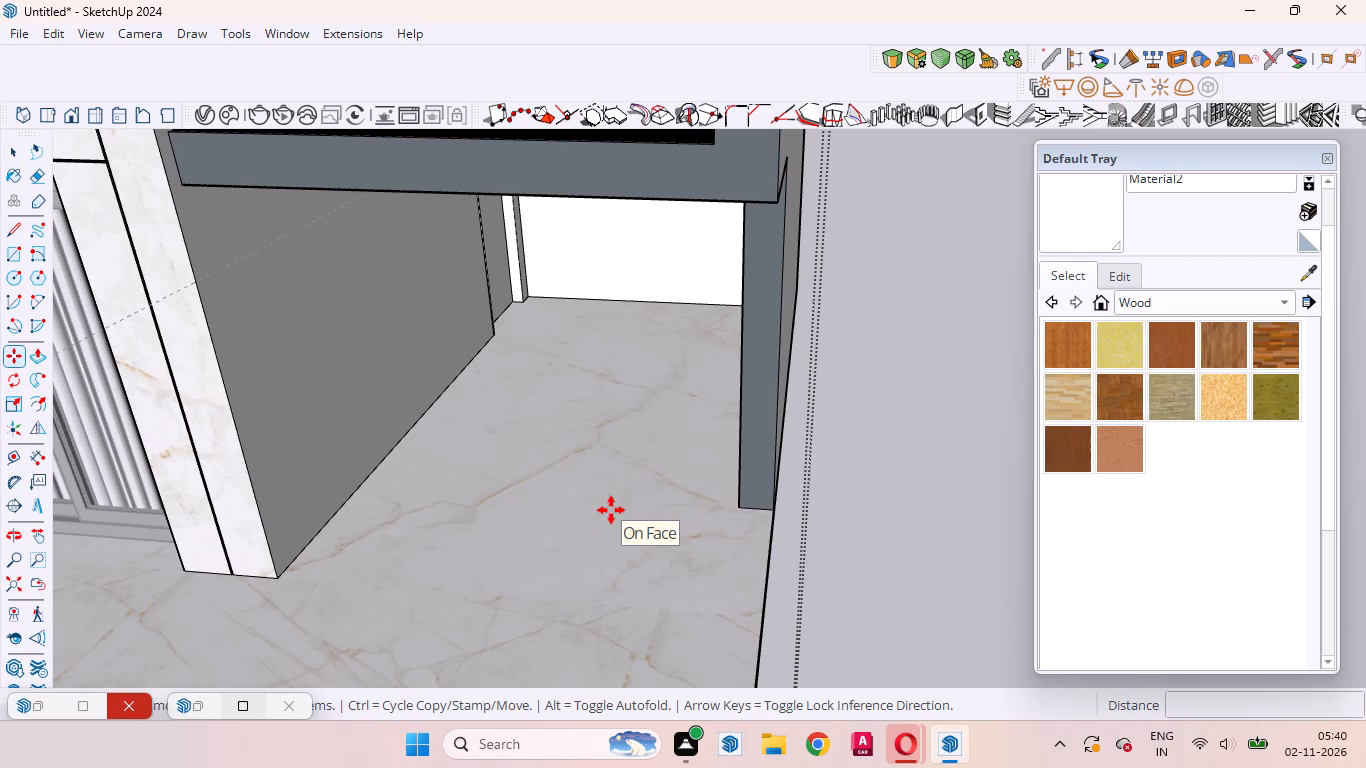
click(383, 558)
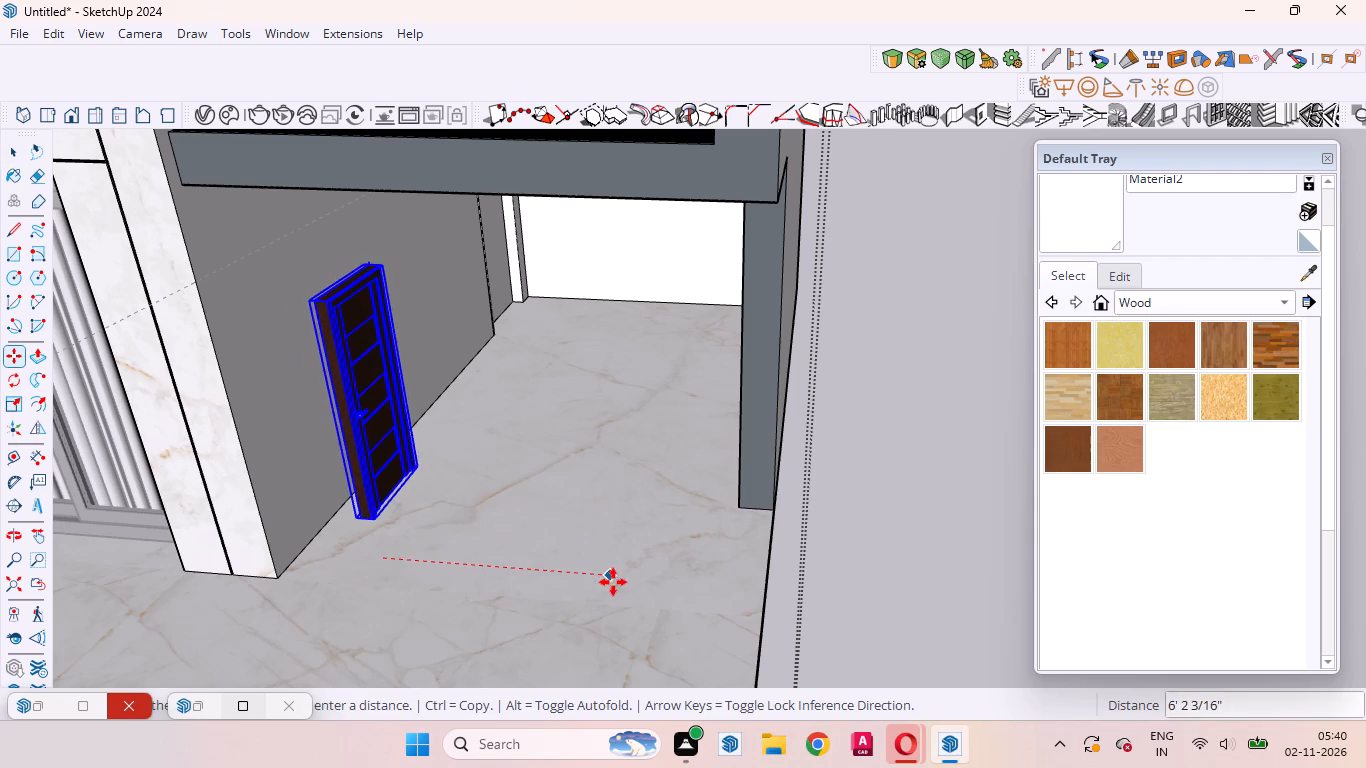
click(630, 582)
Move the door by its bottom front corner onto the near bottom corner of the recess in the bay's side wall.
scroll(464, 176, up, 2)
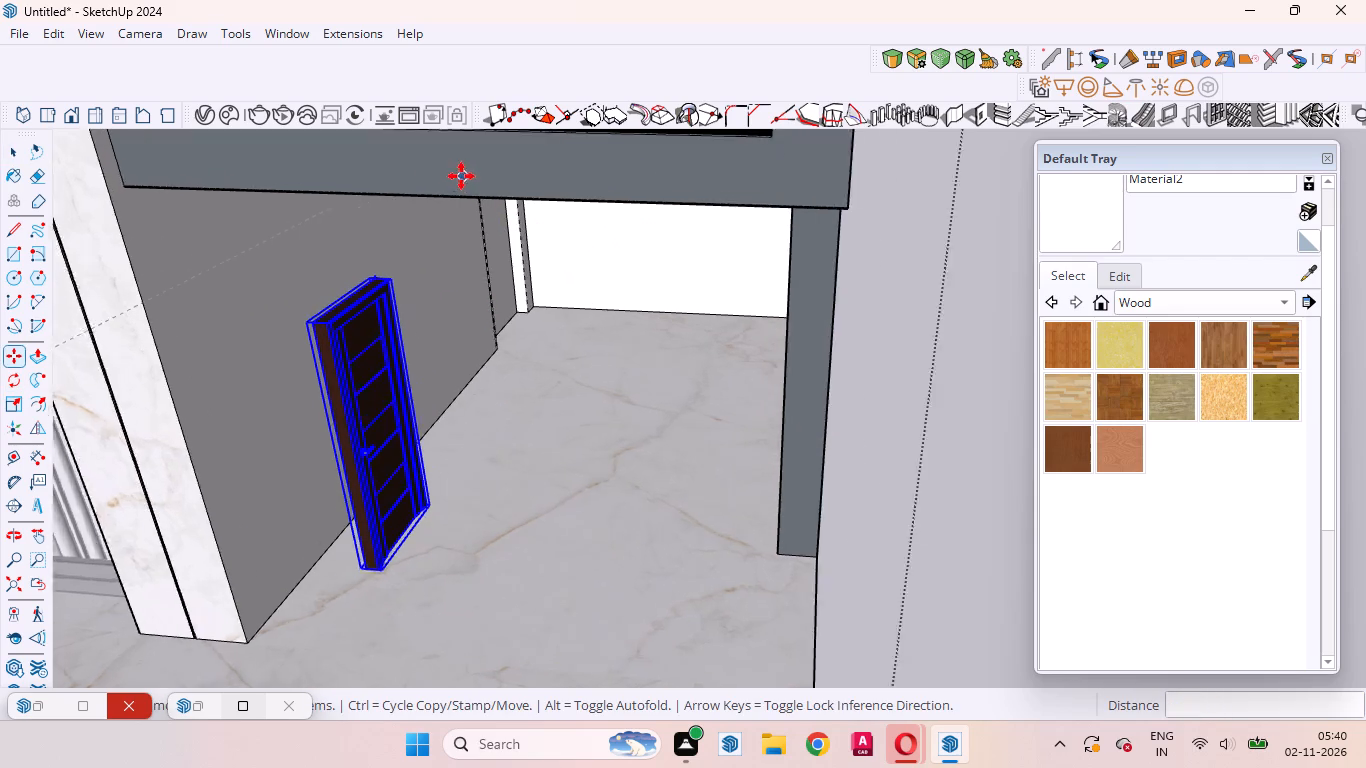
scroll(461, 176, up, 7)
middle_drag(444, 325, 364, 274)
scroll(686, 511, down, 11)
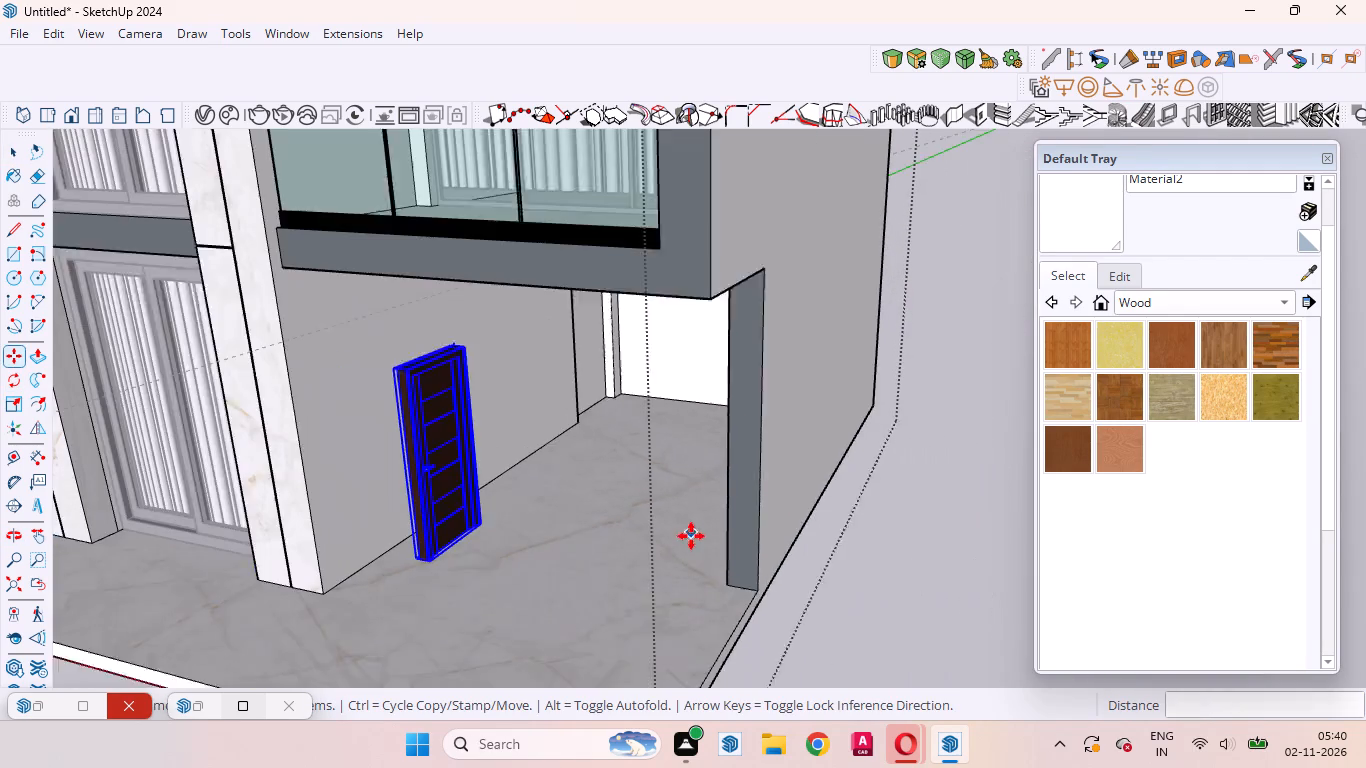
scroll(453, 627, up, 20)
scroll(453, 627, up, 5)
middle_drag(474, 516, 589, 550)
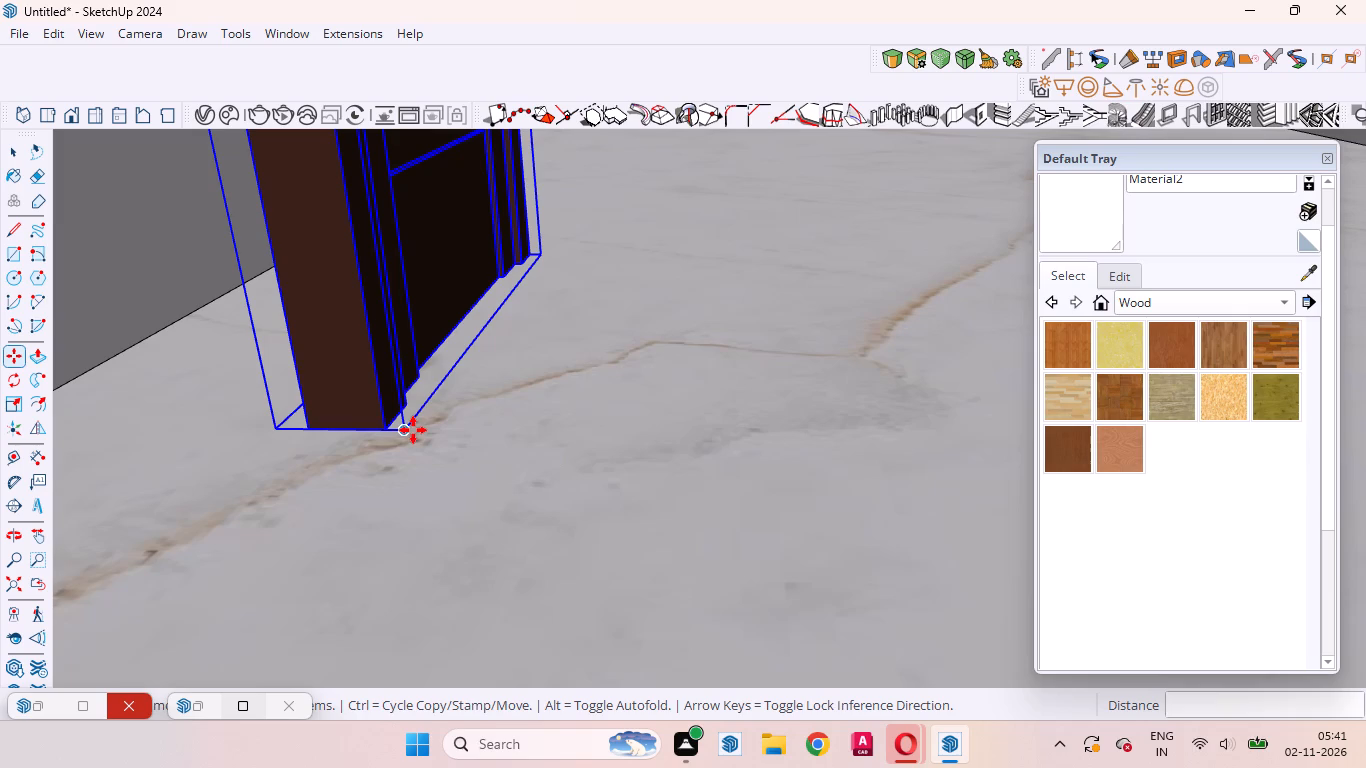
click(413, 430)
scroll(584, 469, down, 20)
scroll(584, 469, down, 3)
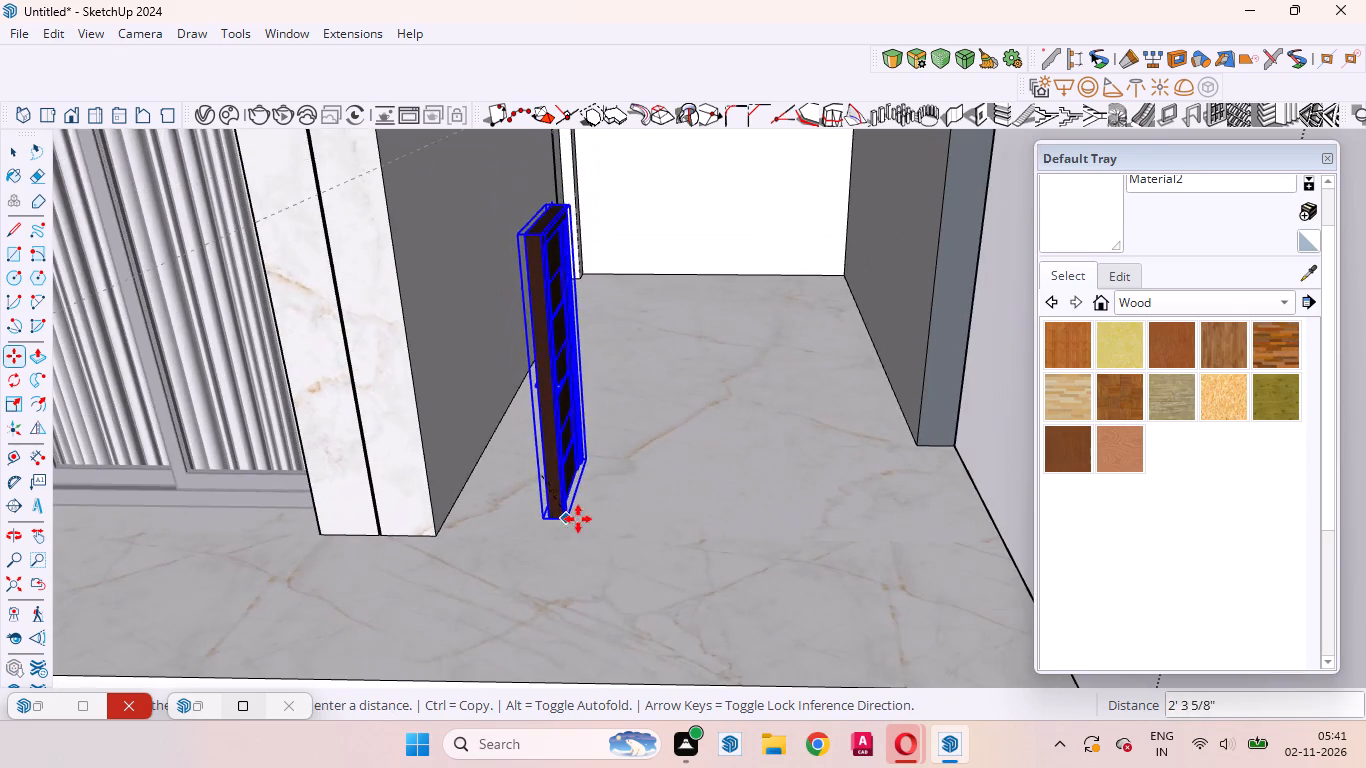
scroll(588, 453, up, 6)
scroll(574, 182, up, 17)
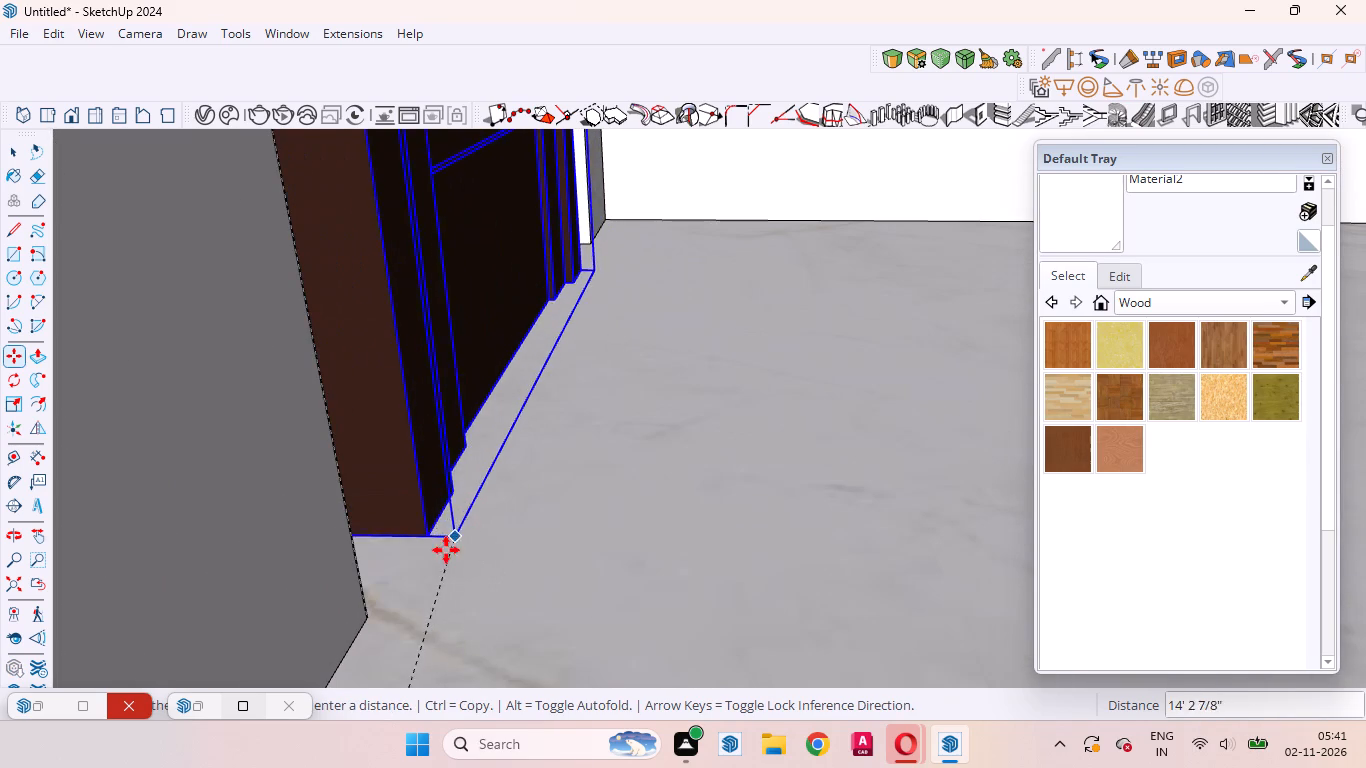
click(372, 612)
Scale the door uniformly by about 1.21 from its top corner so it reaches close to the recess's top.
middle_drag(565, 572, 421, 531)
scroll(538, 580, down, 9)
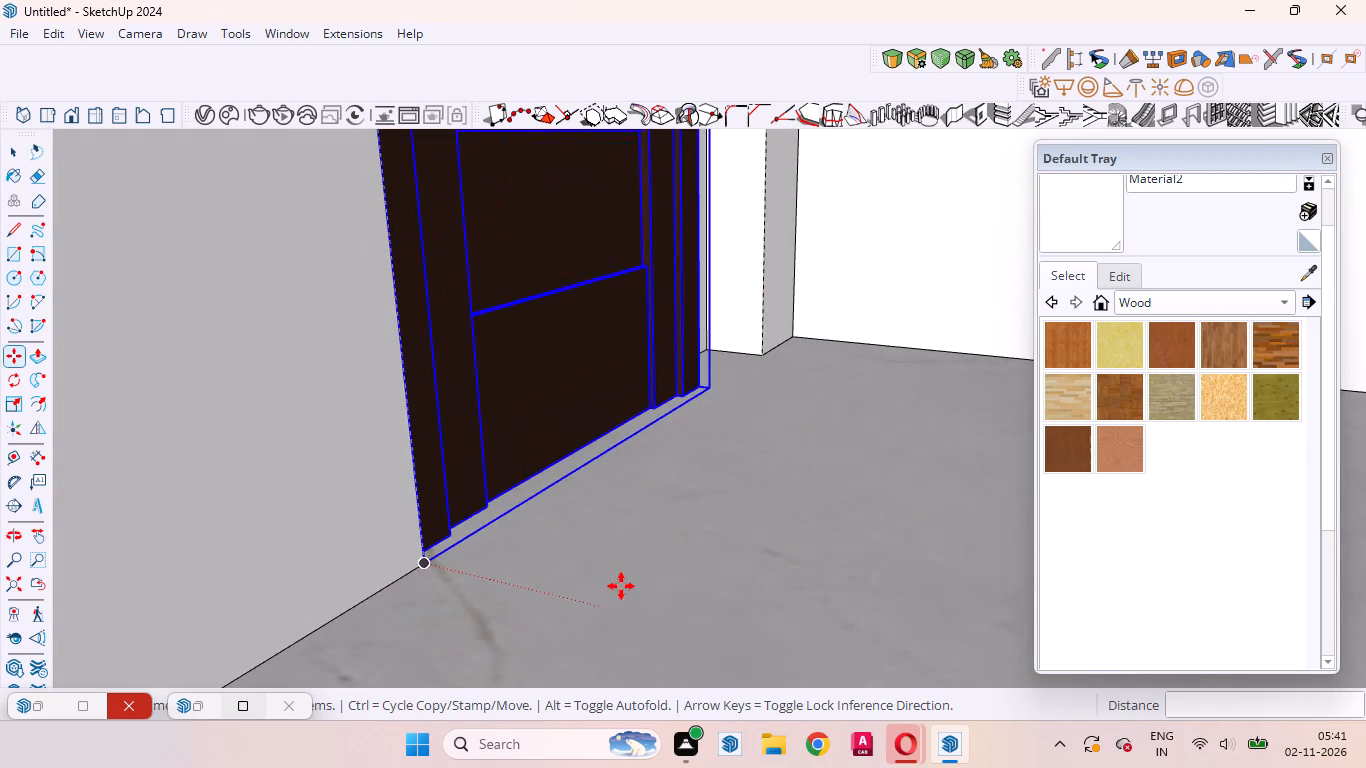
scroll(621, 586, down, 14)
middle_drag(655, 576, 621, 549)
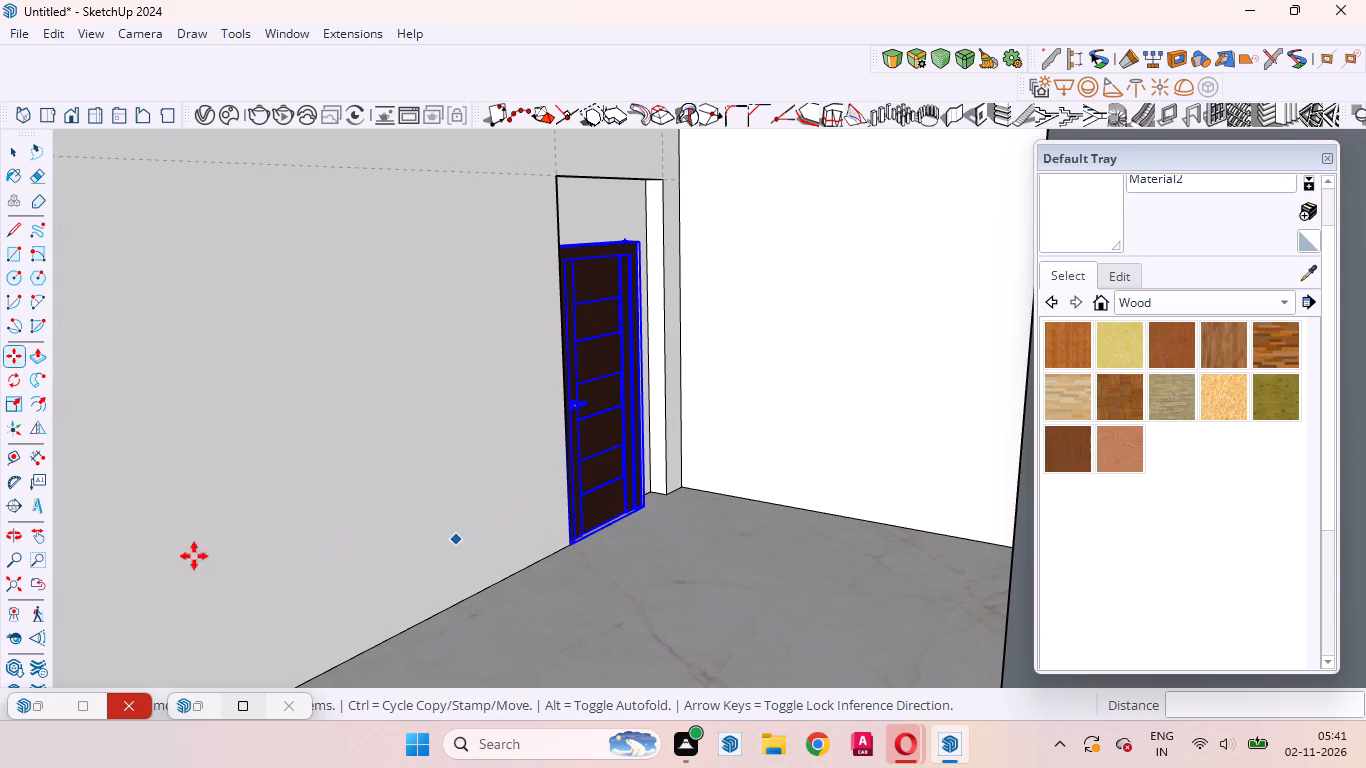
click(9, 396)
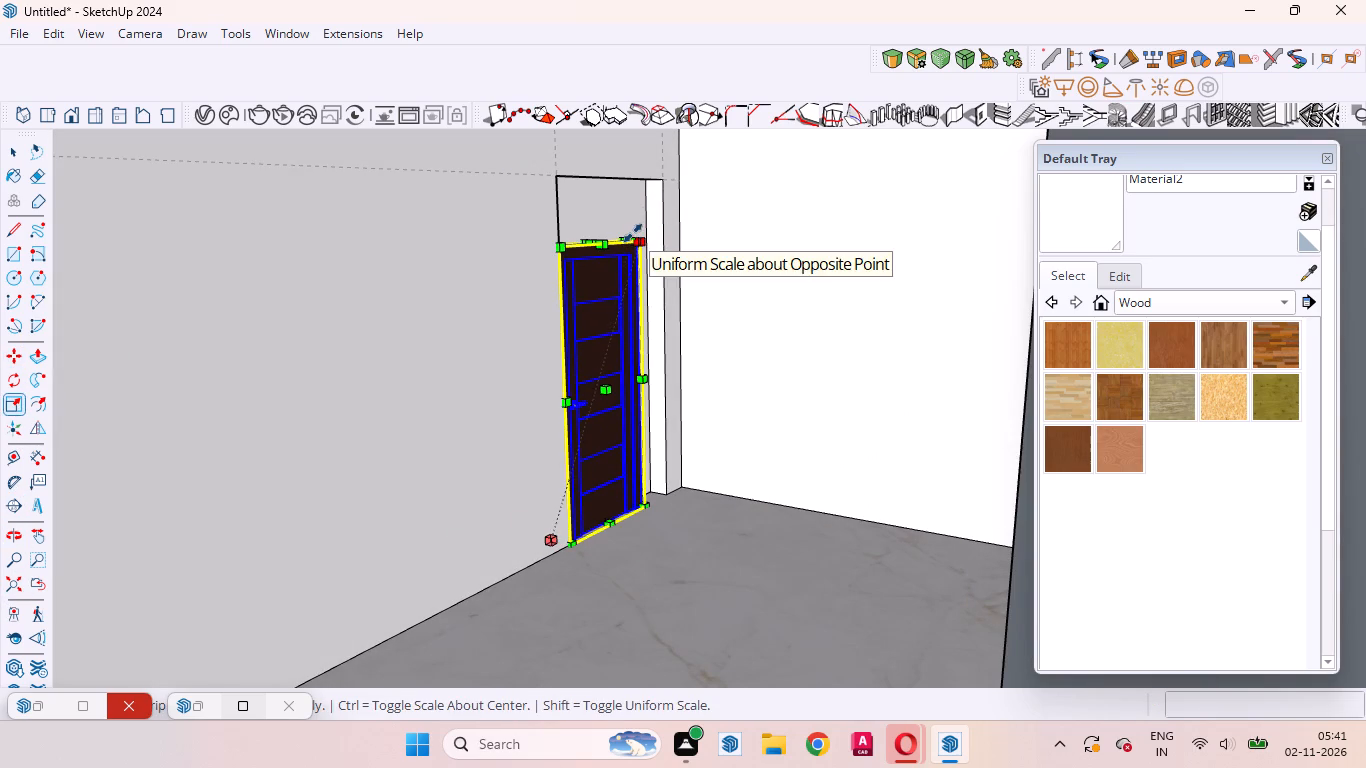
click(633, 233)
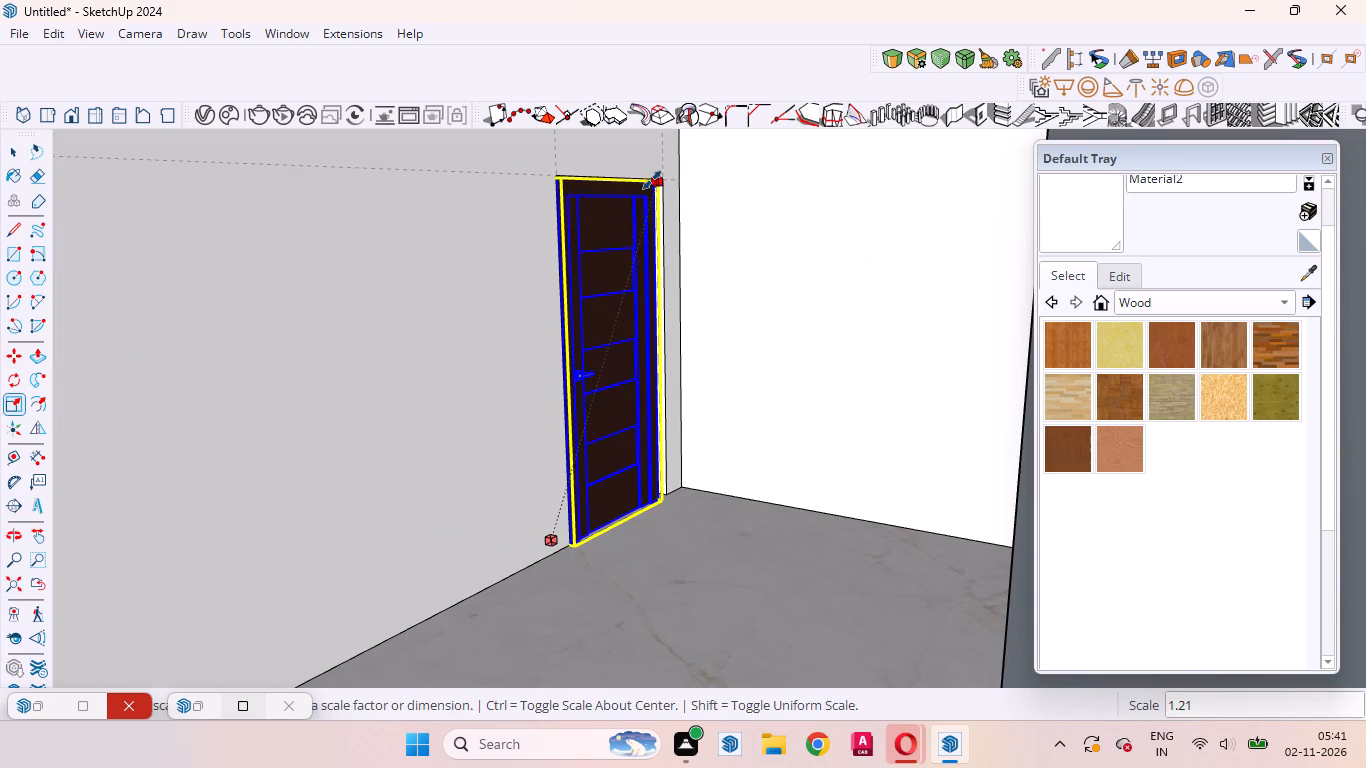
click(652, 180)
Stretch the door's width with a one-axis scale toward the far side of the recess.
scroll(672, 205, up, 9)
middle_drag(656, 321, 551, 343)
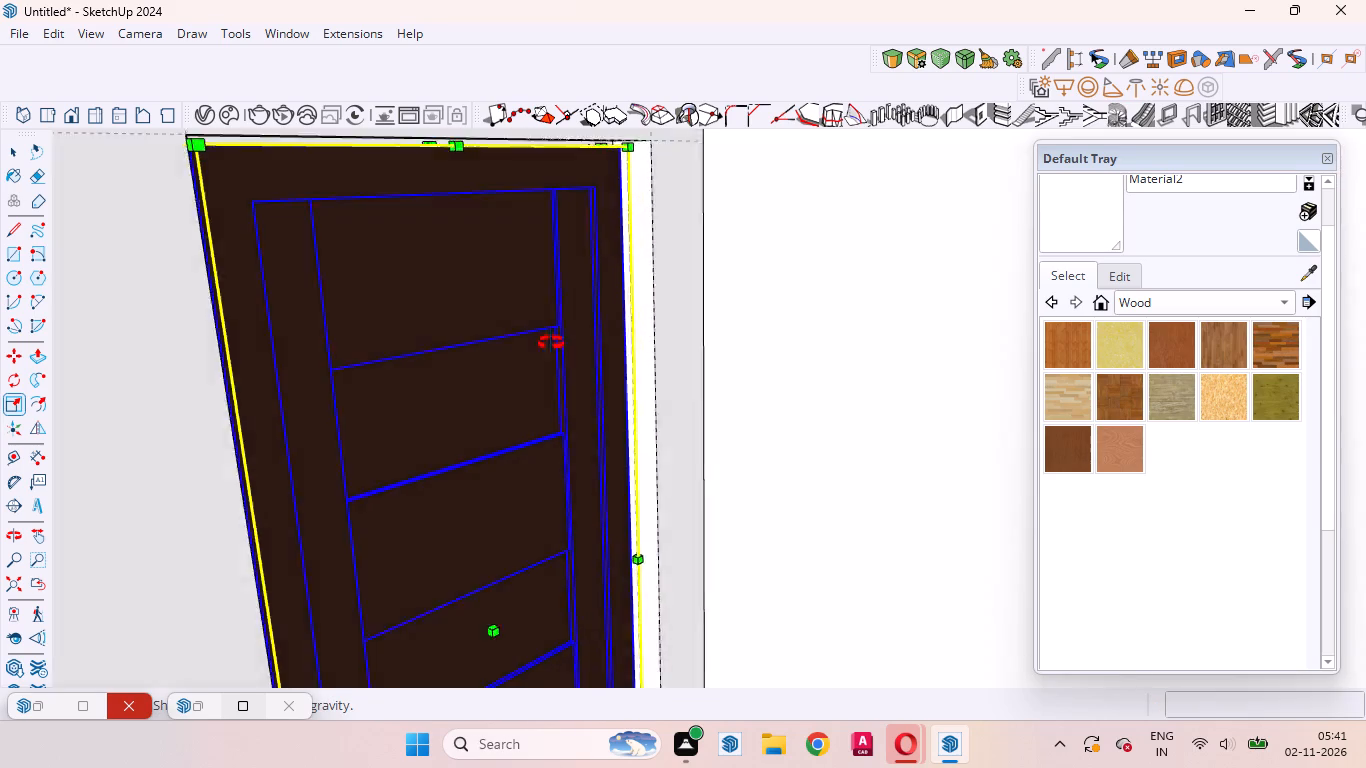
middle_drag(551, 343, 480, 356)
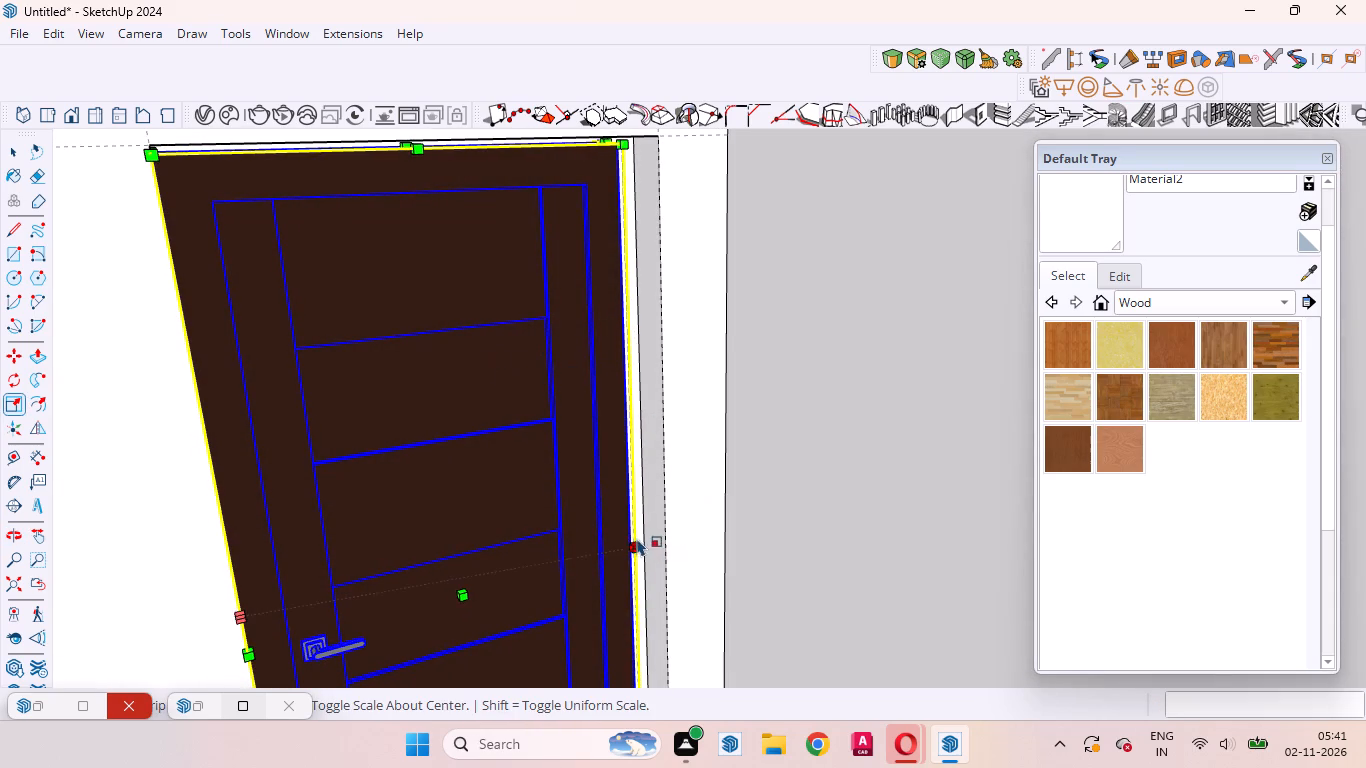
click(630, 526)
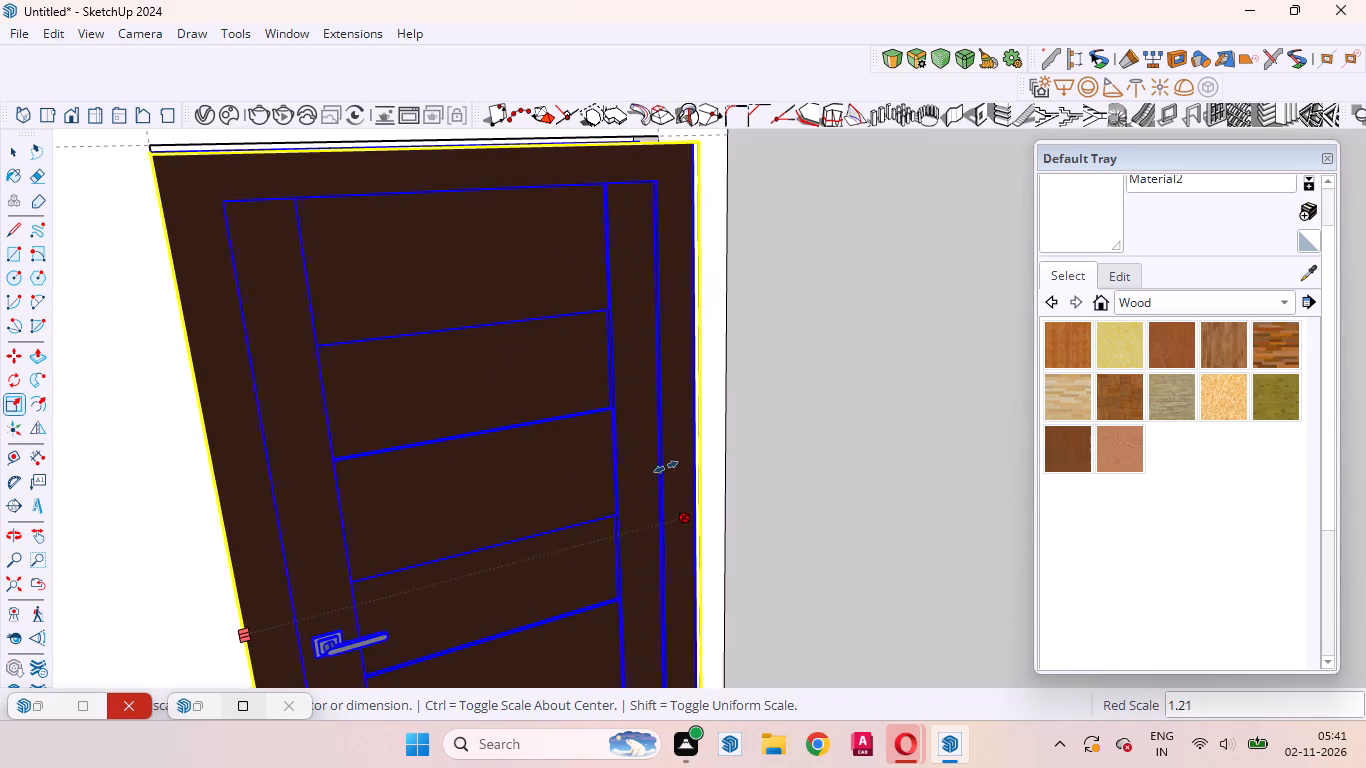
click(648, 464)
Stretch the door's height with a one-axis scale up to the top edge of the recess.
scroll(714, 446, up, 5)
middle_drag(676, 532, 507, 563)
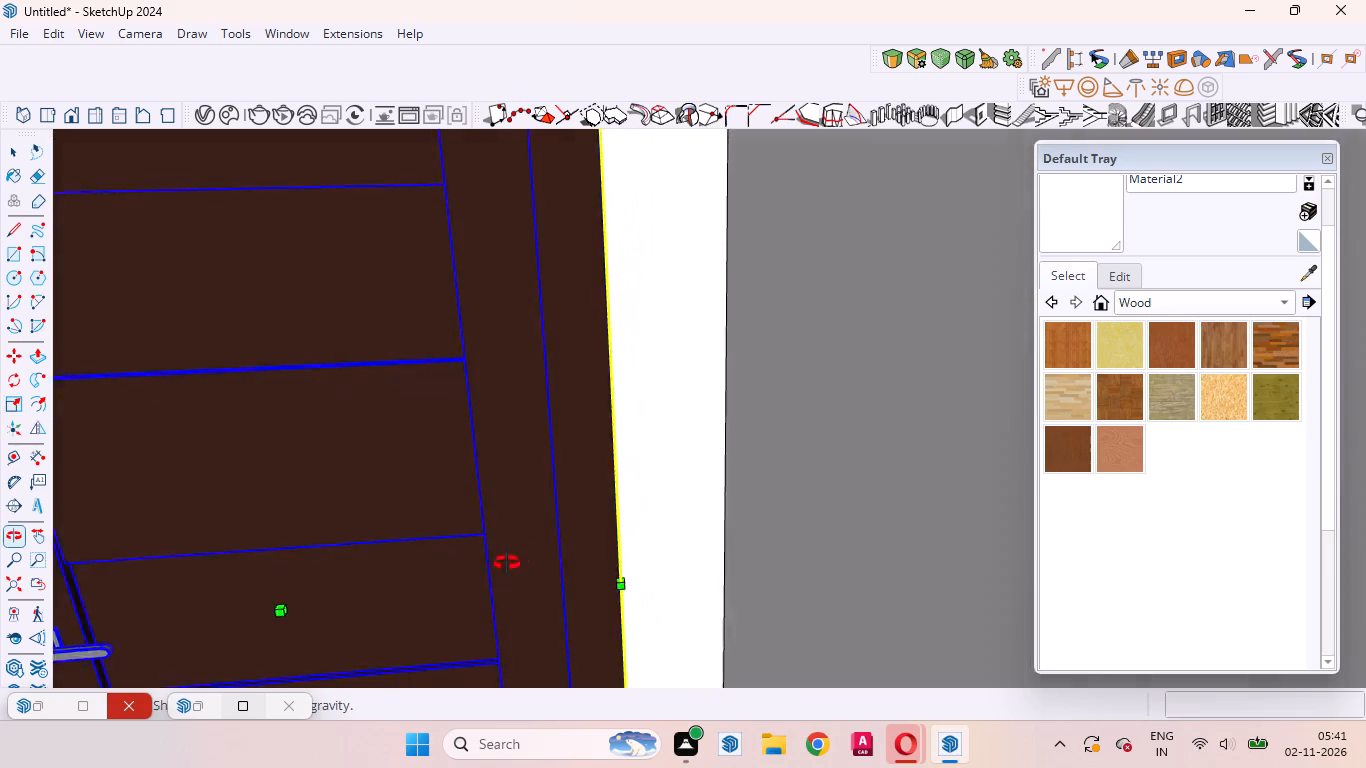
middle_drag(507, 563, 388, 624)
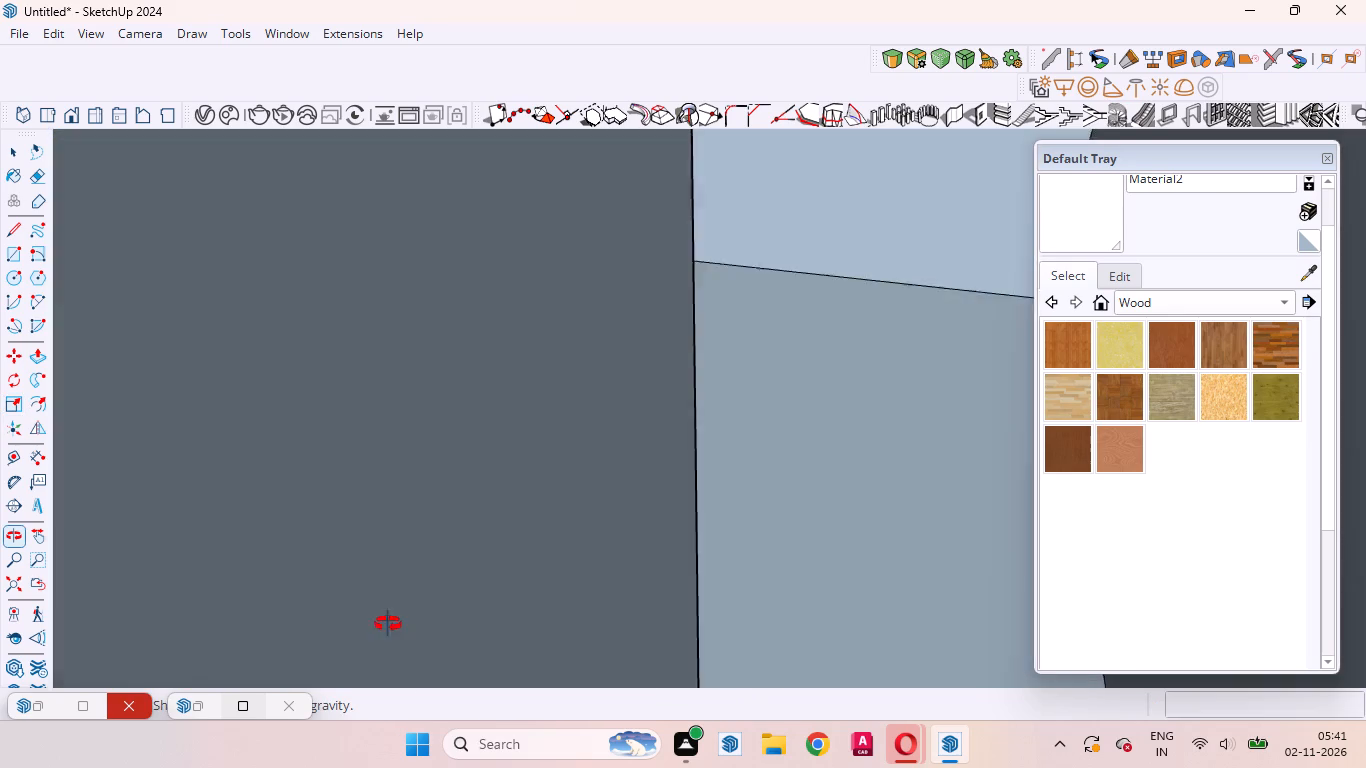
middle_drag(388, 624, 960, 602)
scroll(748, 578, down, 9)
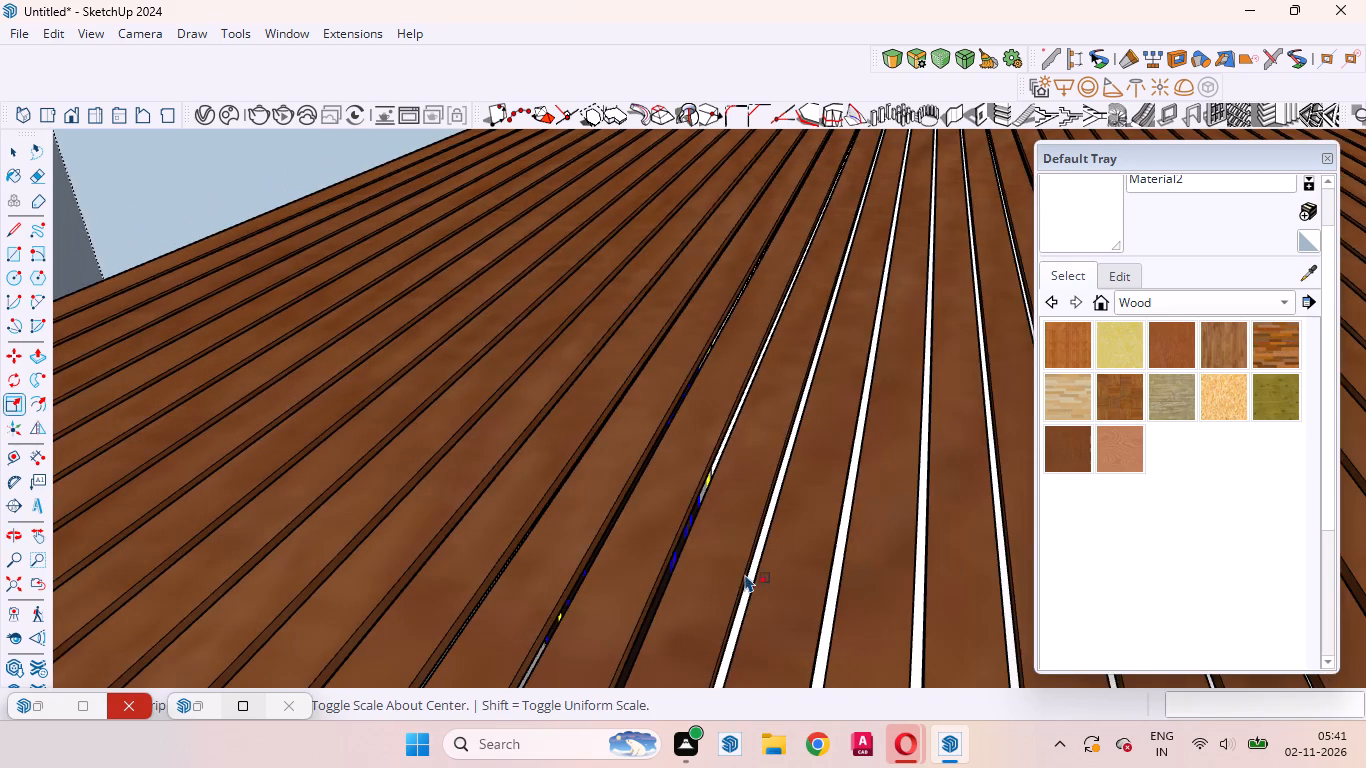
middle_drag(737, 582, 701, 264)
scroll(742, 361, down, 7)
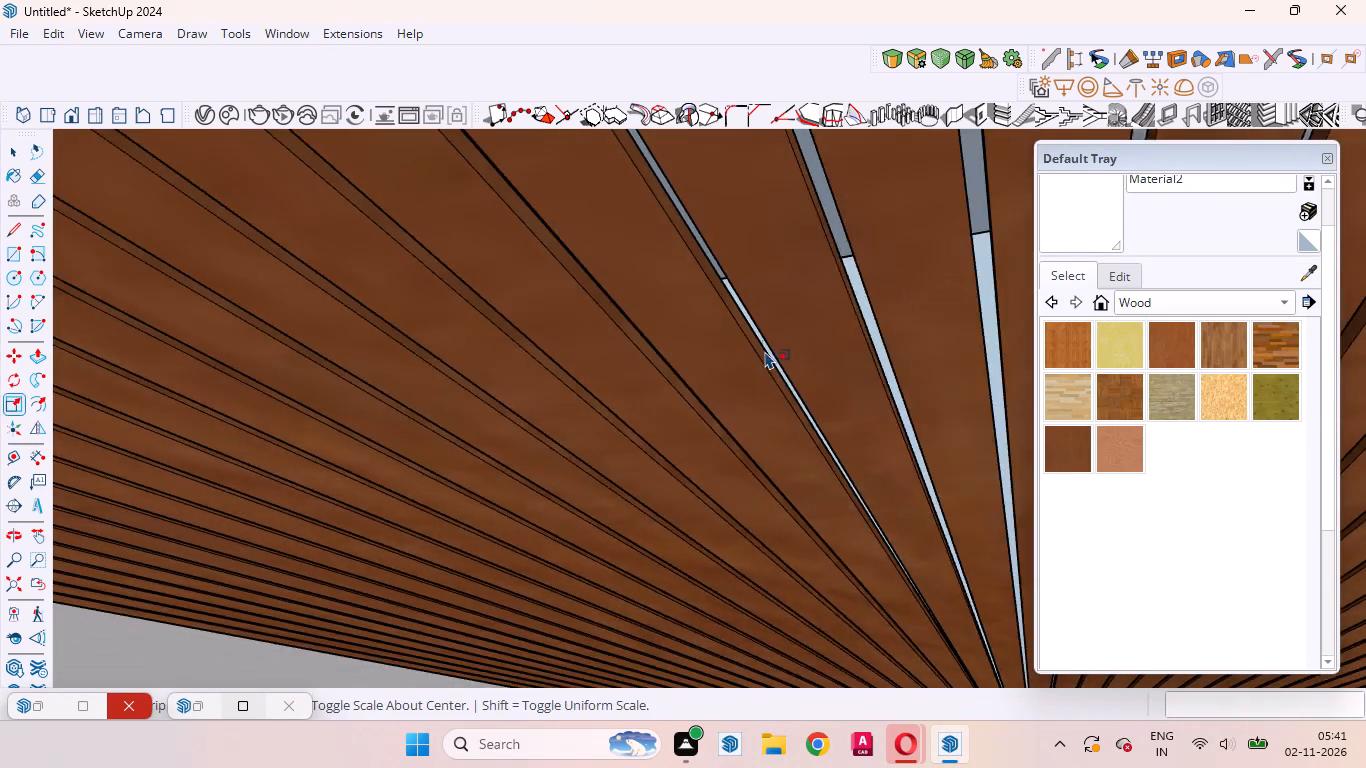
scroll(765, 351, down, 20)
scroll(765, 351, down, 7)
scroll(795, 580, up, 8)
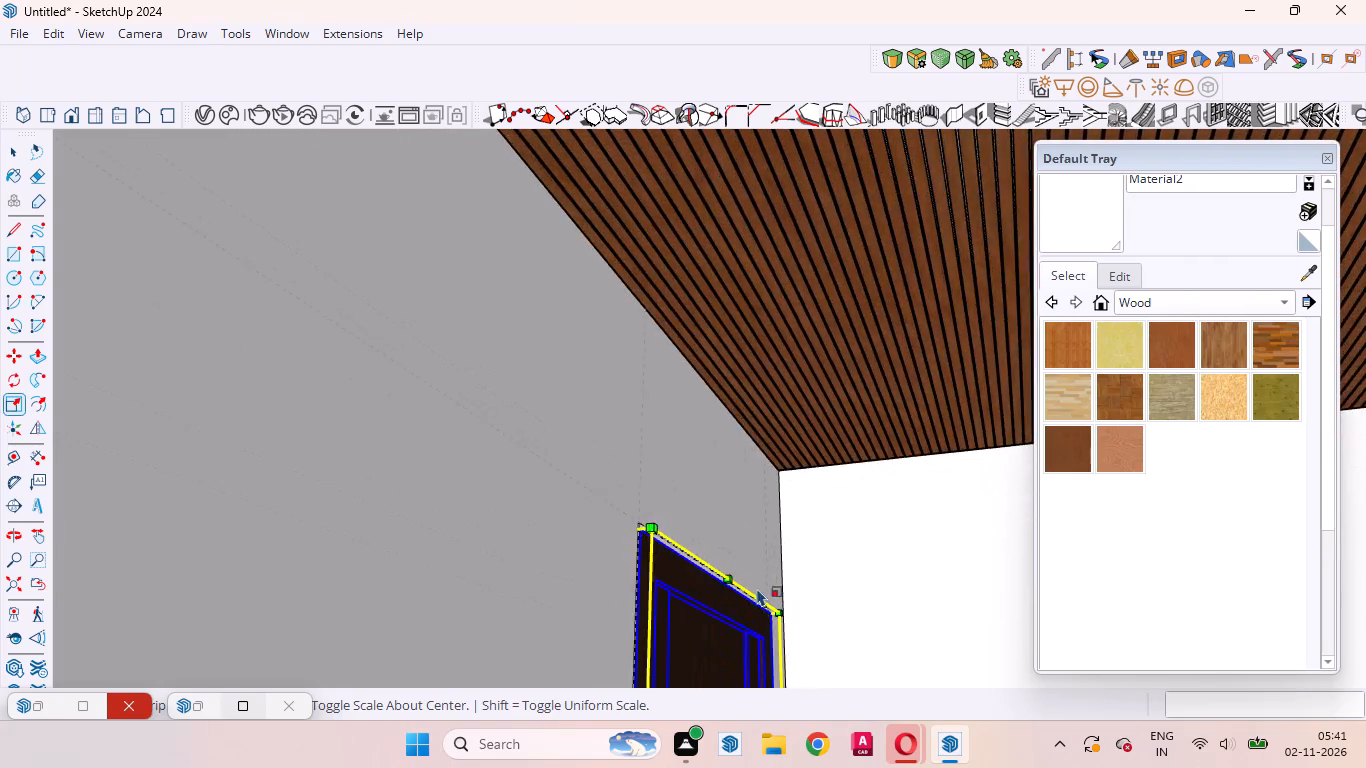
scroll(757, 588, up, 16)
middle_drag(644, 578, 523, 685)
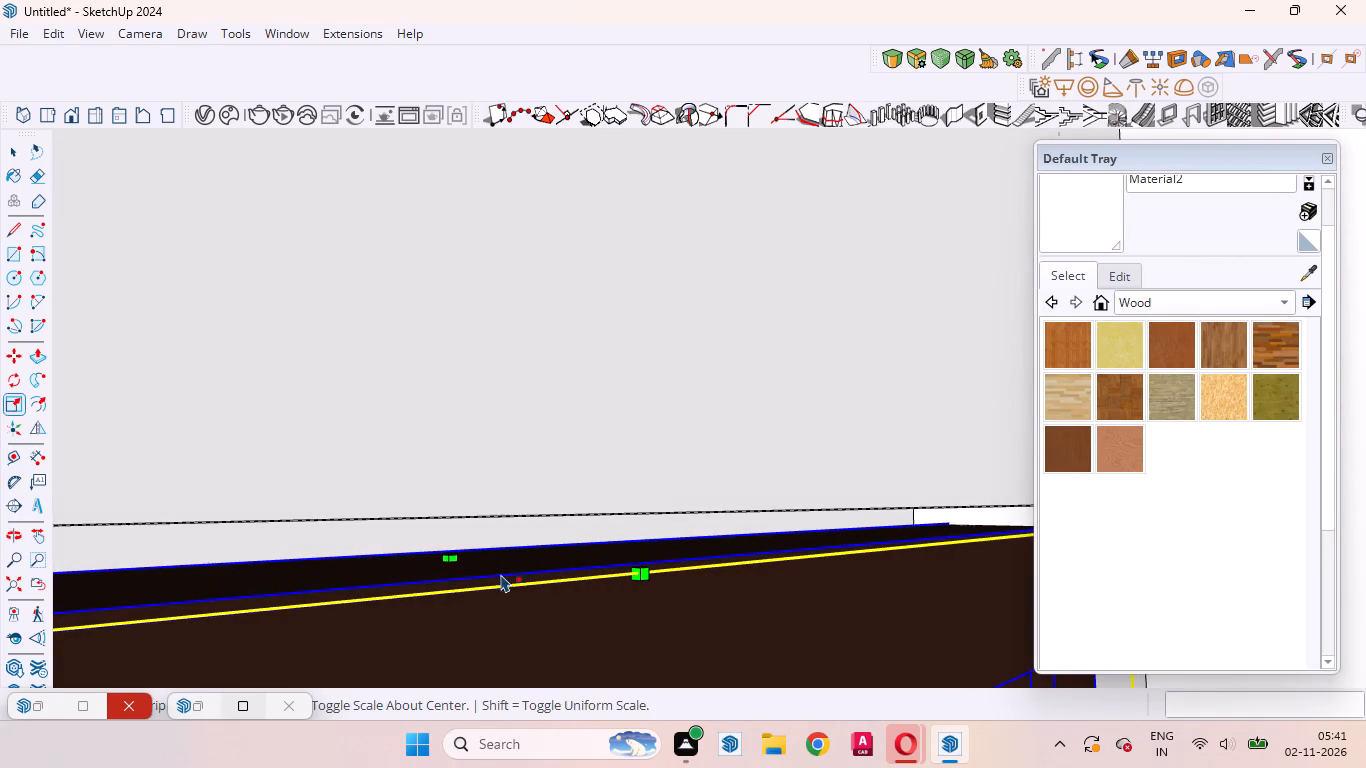
click(451, 556)
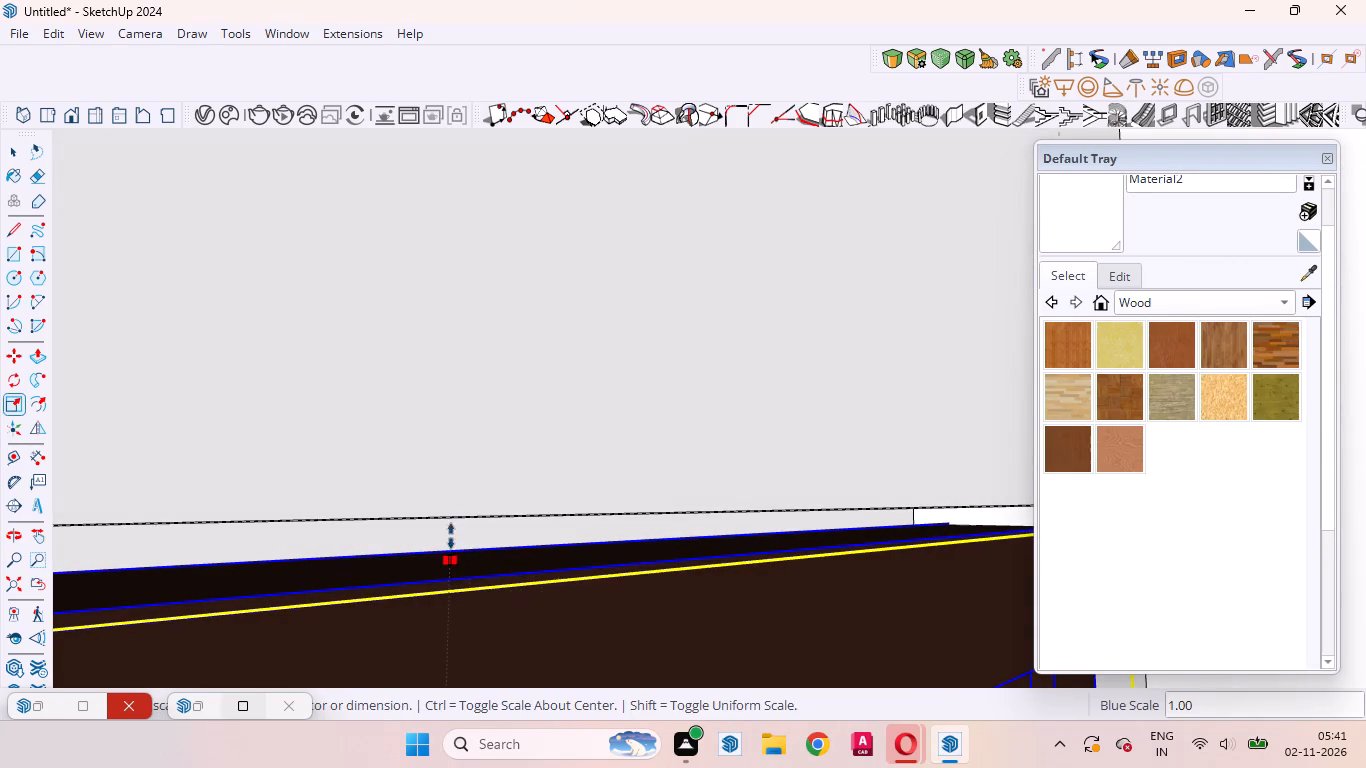
click(452, 516)
Deselect the door and examine how it sits in the side-wall recess beneath the slatted wooden ceiling.
middle_drag(620, 536, 536, 531)
scroll(688, 448, down, 3)
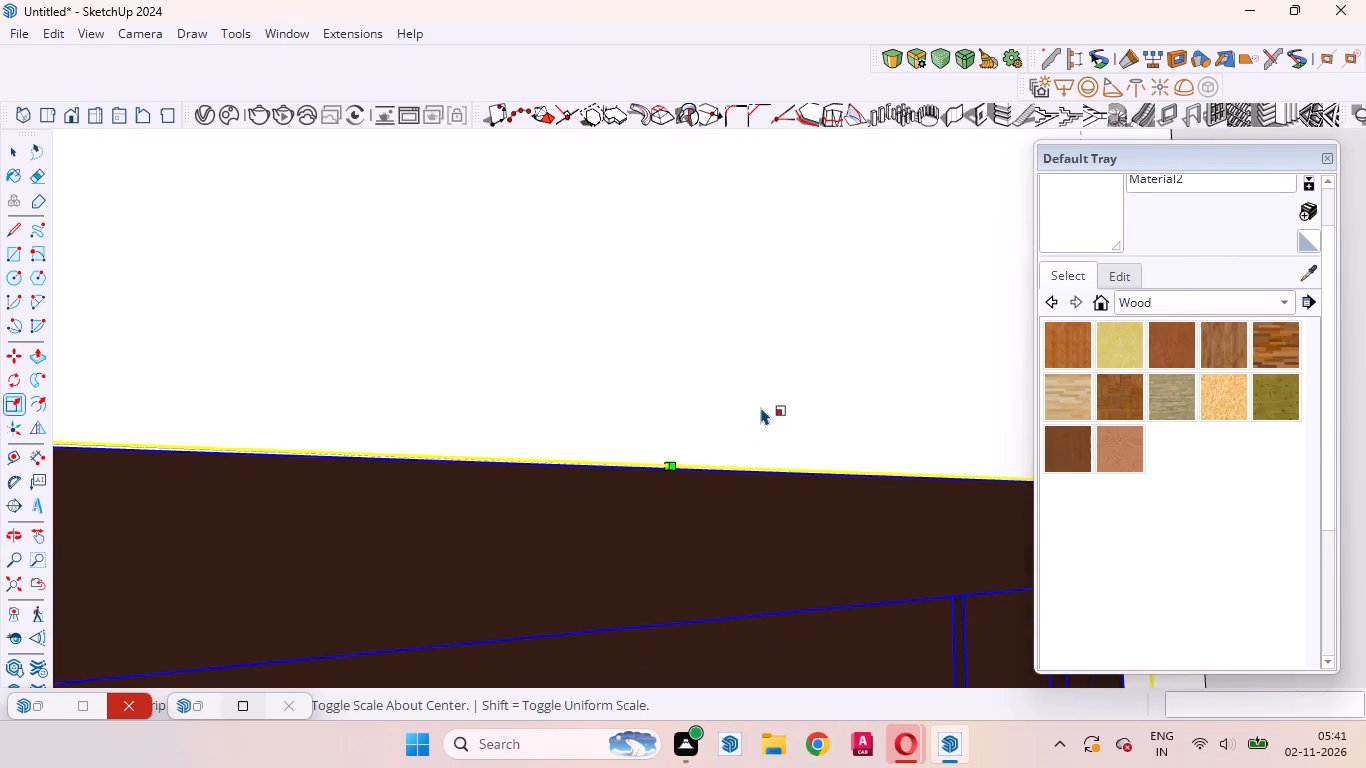
scroll(761, 407, down, 19)
scroll(856, 421, down, 4)
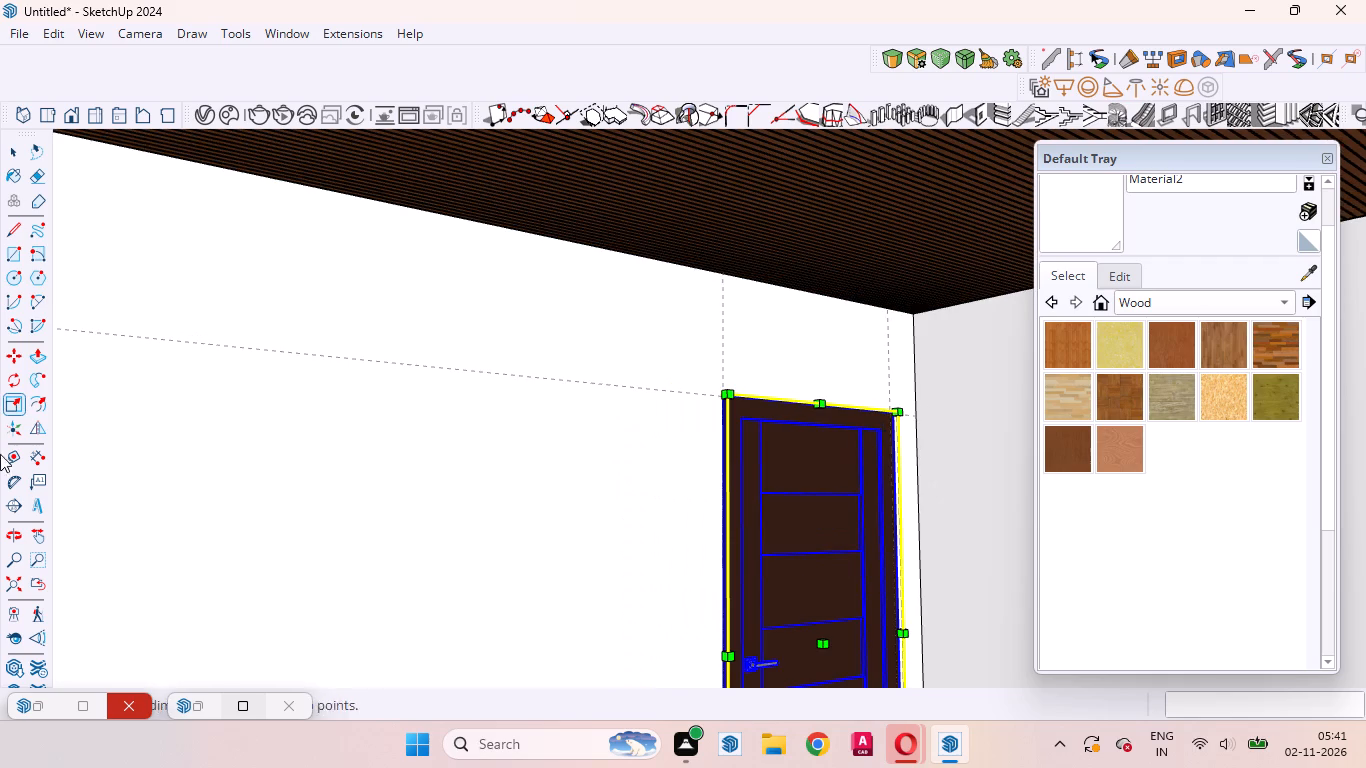
click(14, 145)
scroll(807, 400, down, 1)
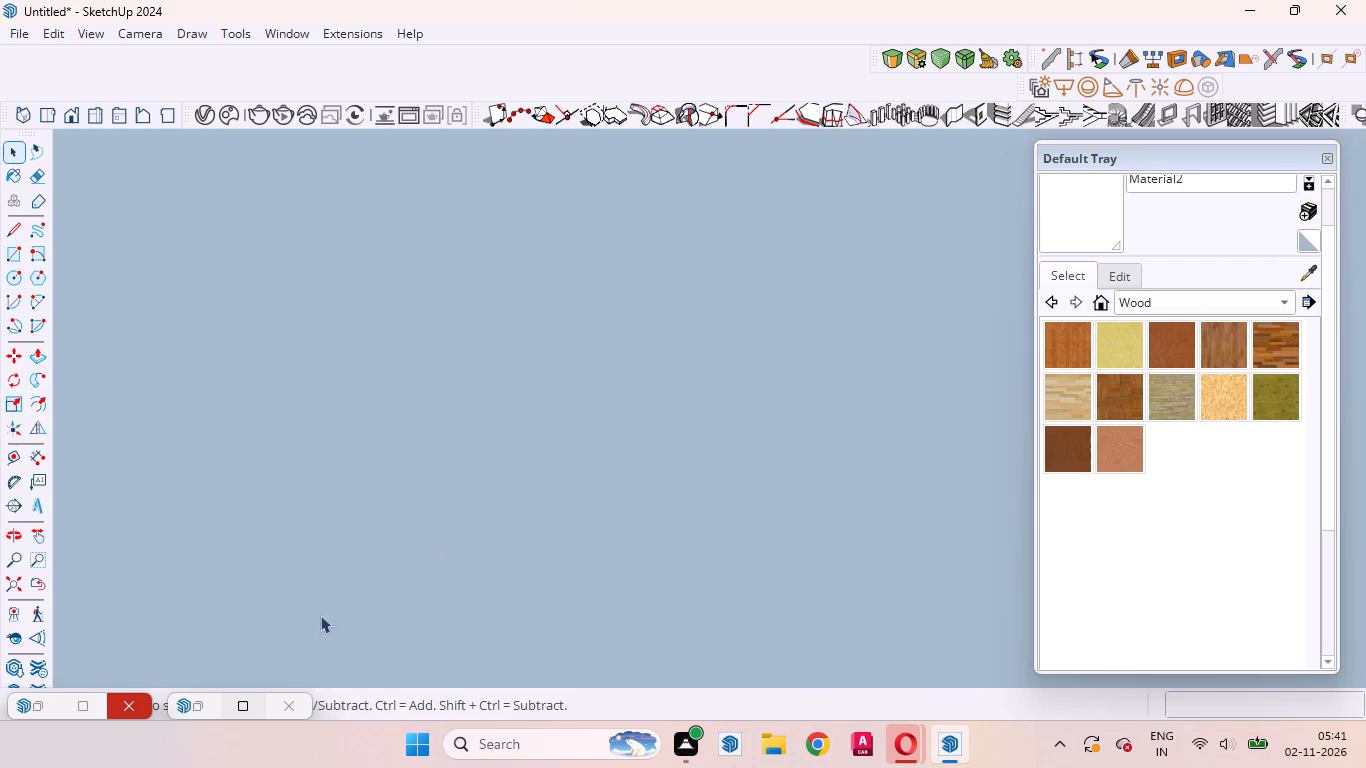
click(39, 590)
middle_drag(815, 647, 992, 734)
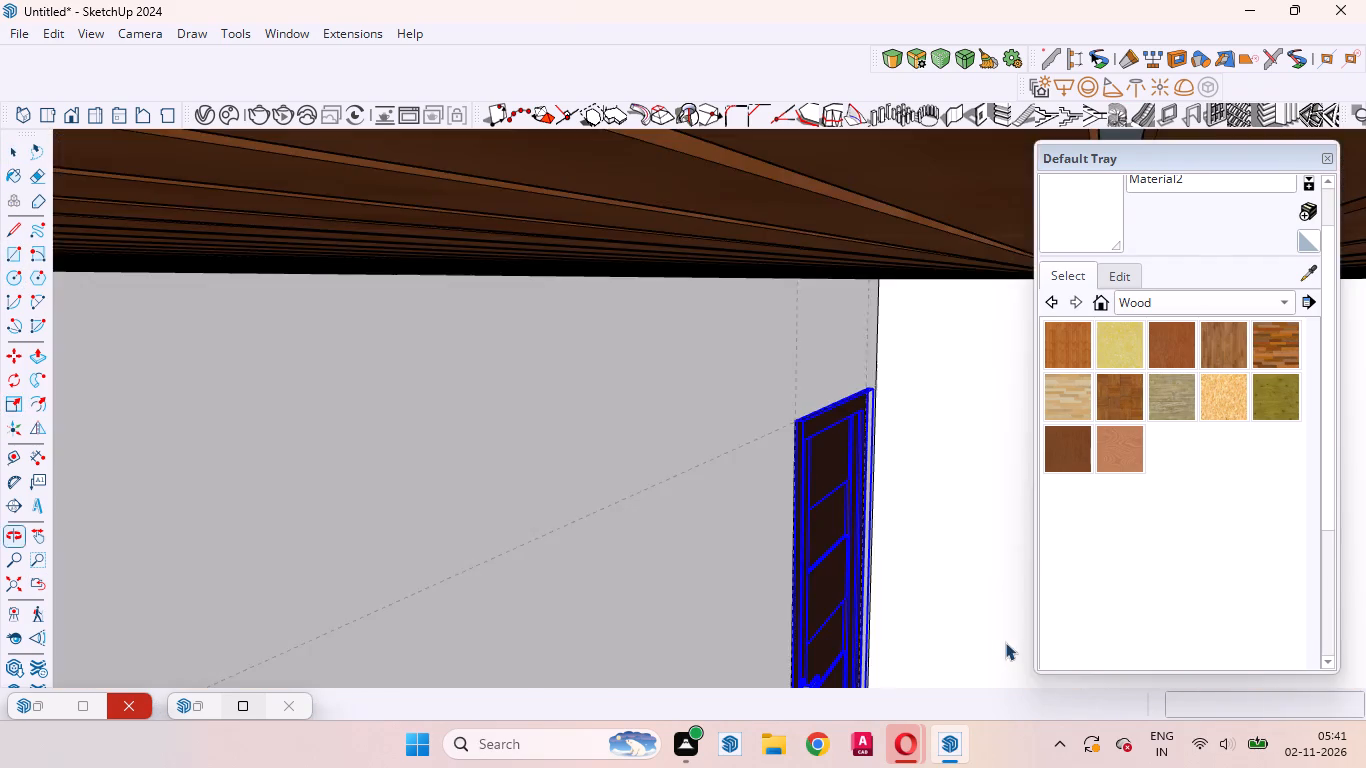
scroll(950, 557, down, 20)
scroll(950, 557, down, 4)
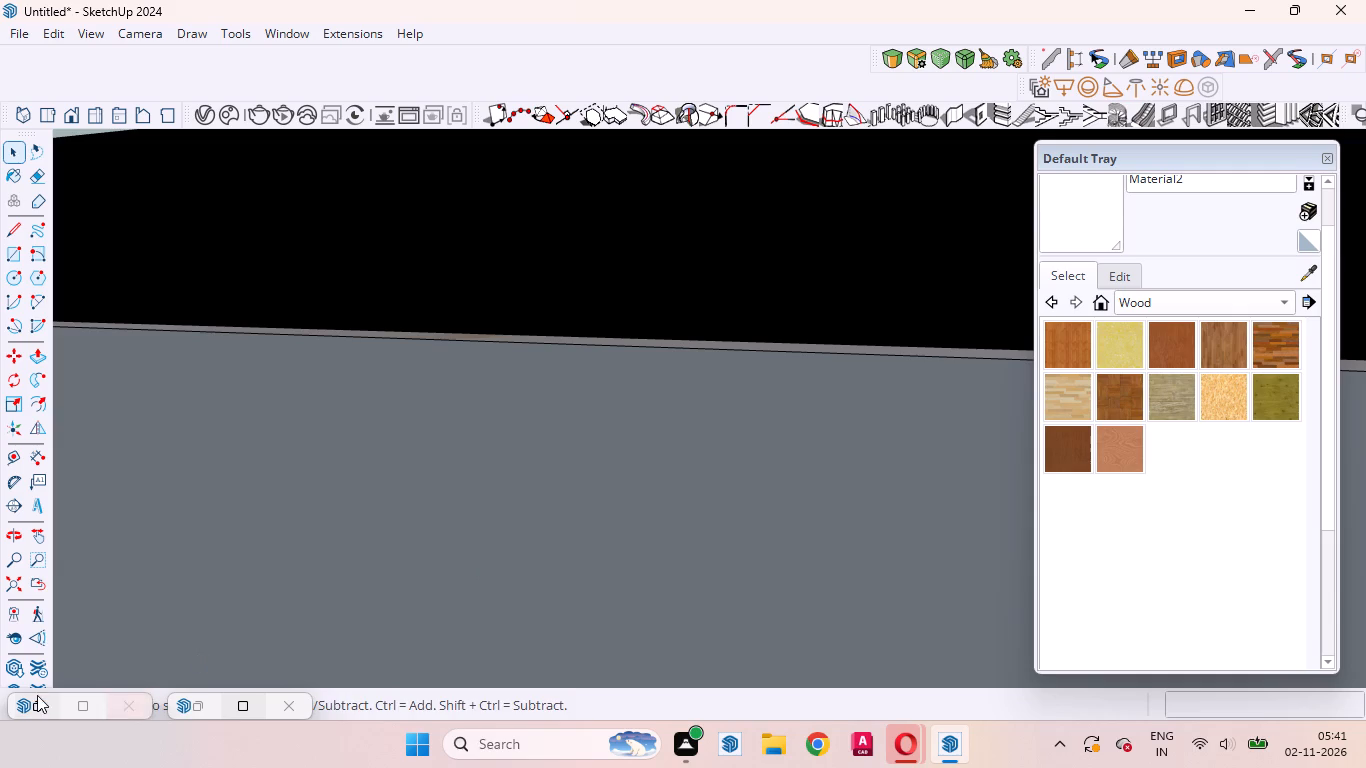
click(42, 576)
middle_drag(832, 569, 860, 383)
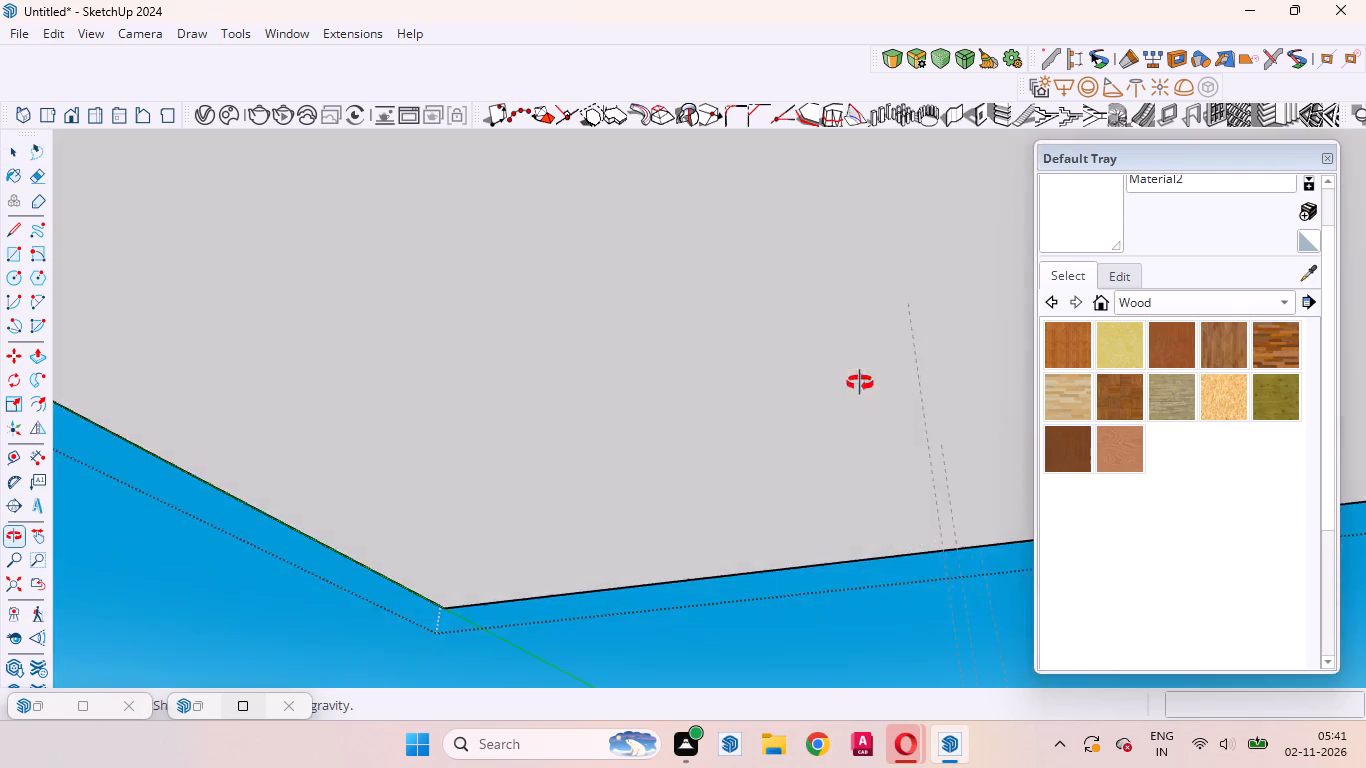
middle_drag(860, 383, 854, 481)
scroll(854, 481, down, 3)
scroll(937, 550, down, 2)
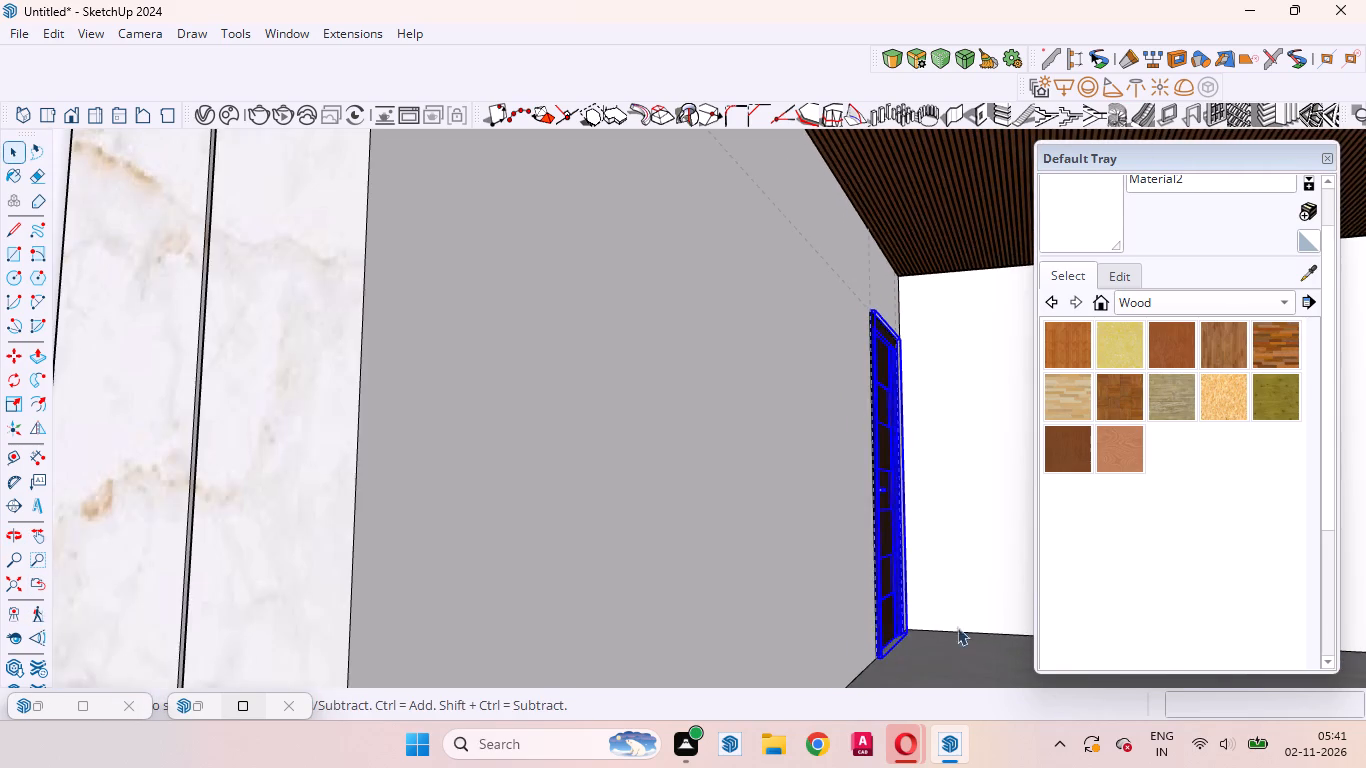
middle_drag(952, 643, 910, 681)
scroll(936, 528, down, 4)
scroll(907, 636, up, 5)
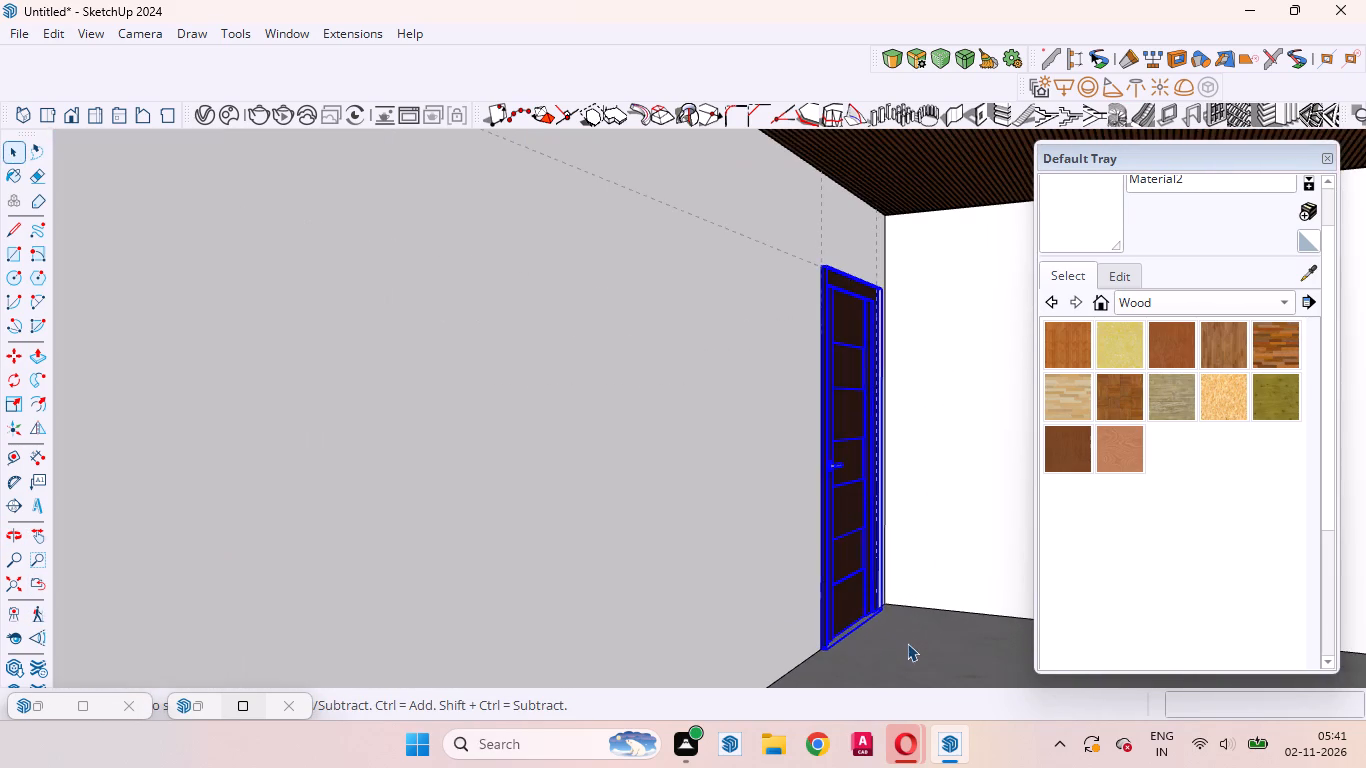
click(915, 647)
middle_drag(910, 645, 839, 649)
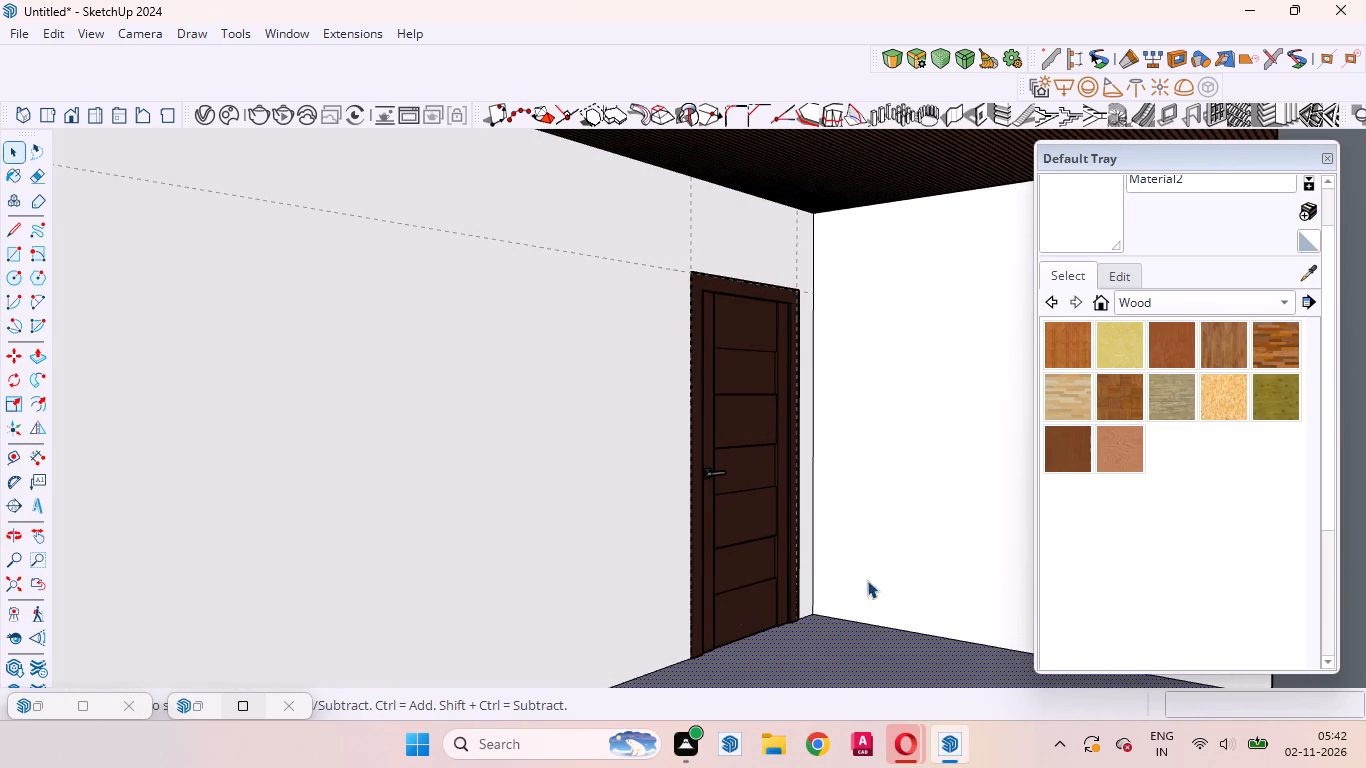
Reselect the door and narrow its width with a one-axis scale of about 0.94.
middle_drag(867, 591, 873, 618)
scroll(810, 542, up, 9)
middle_drag(806, 594, 676, 624)
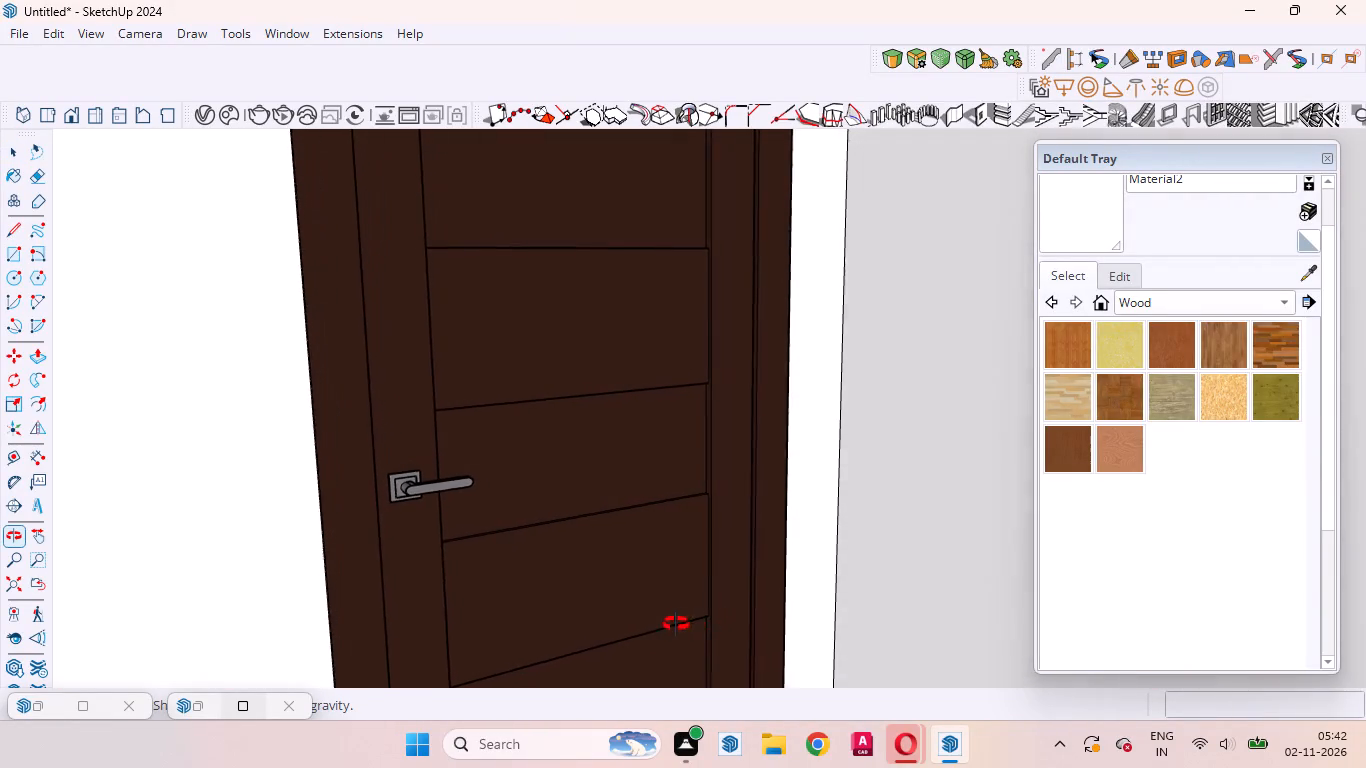
middle_drag(676, 624, 667, 624)
click(649, 578)
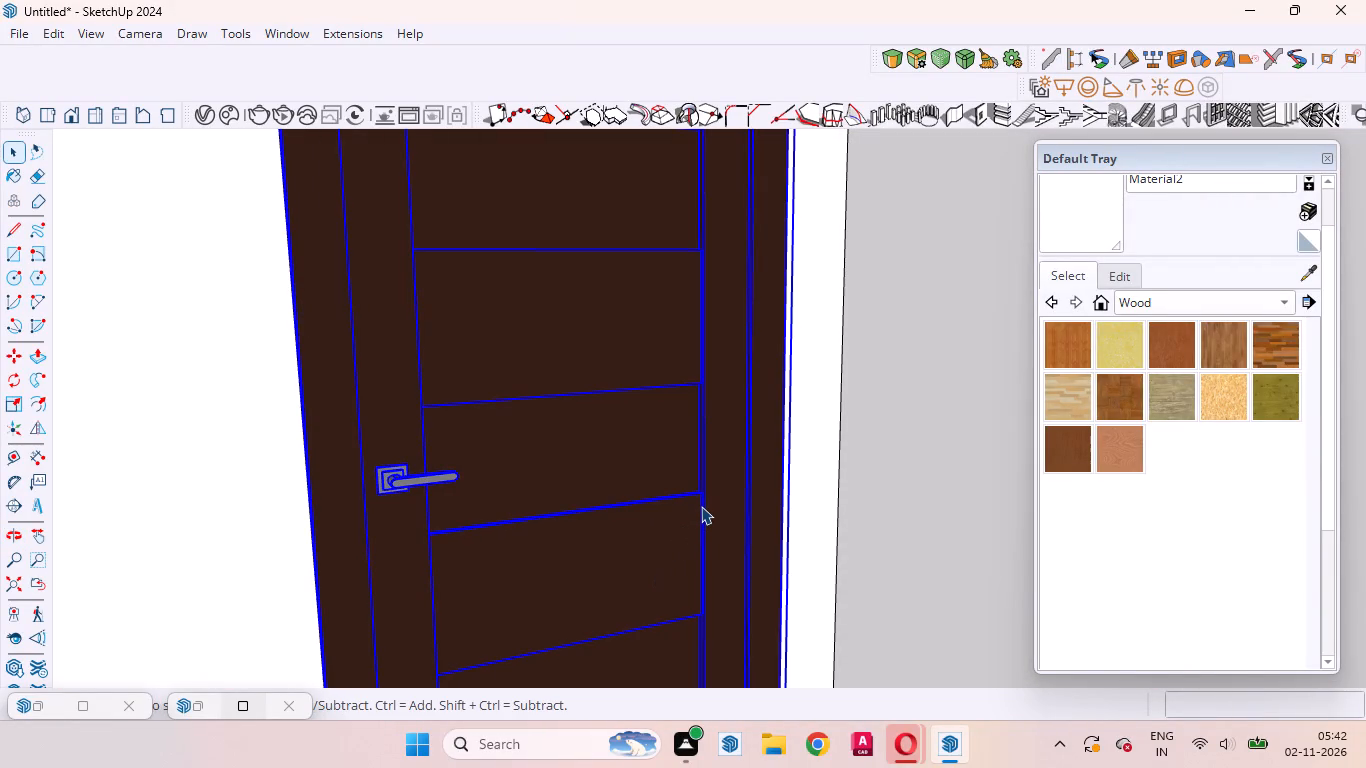
click(17, 394)
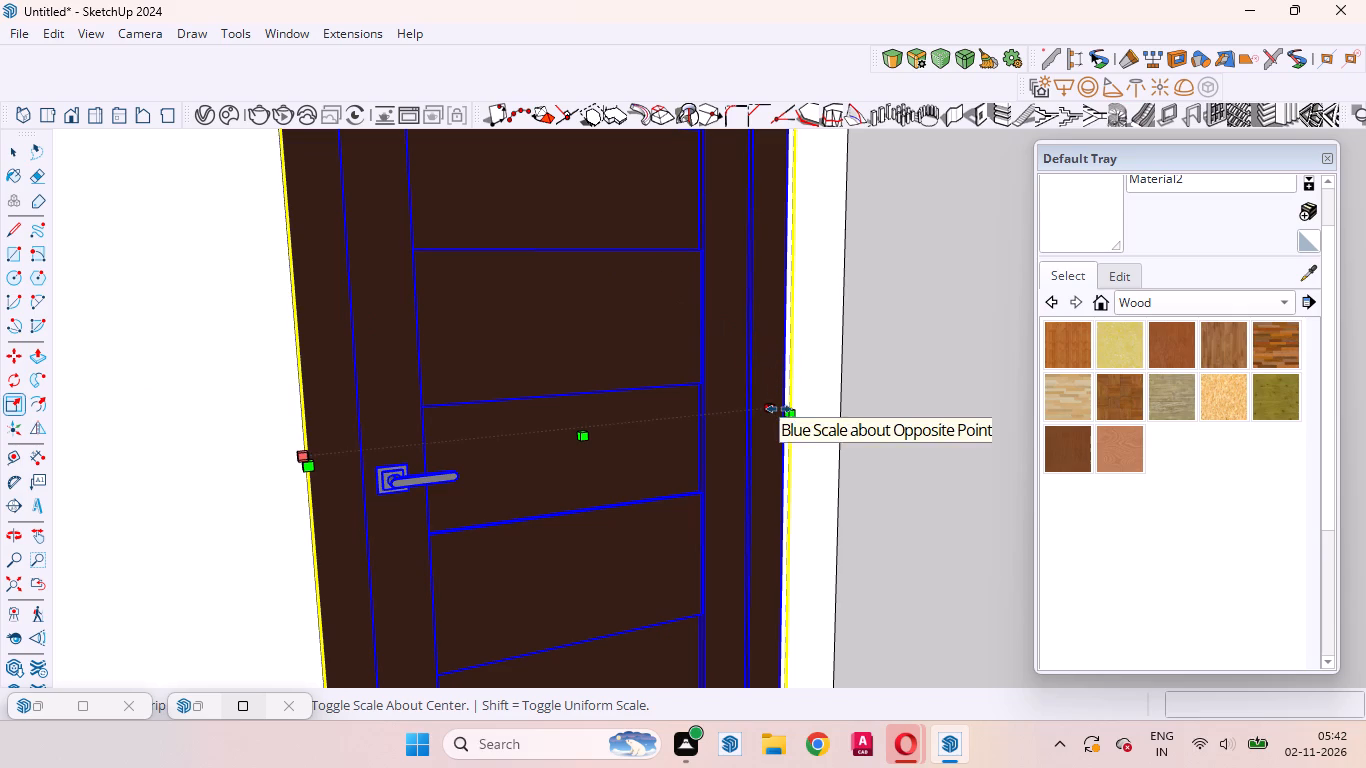
click(779, 411)
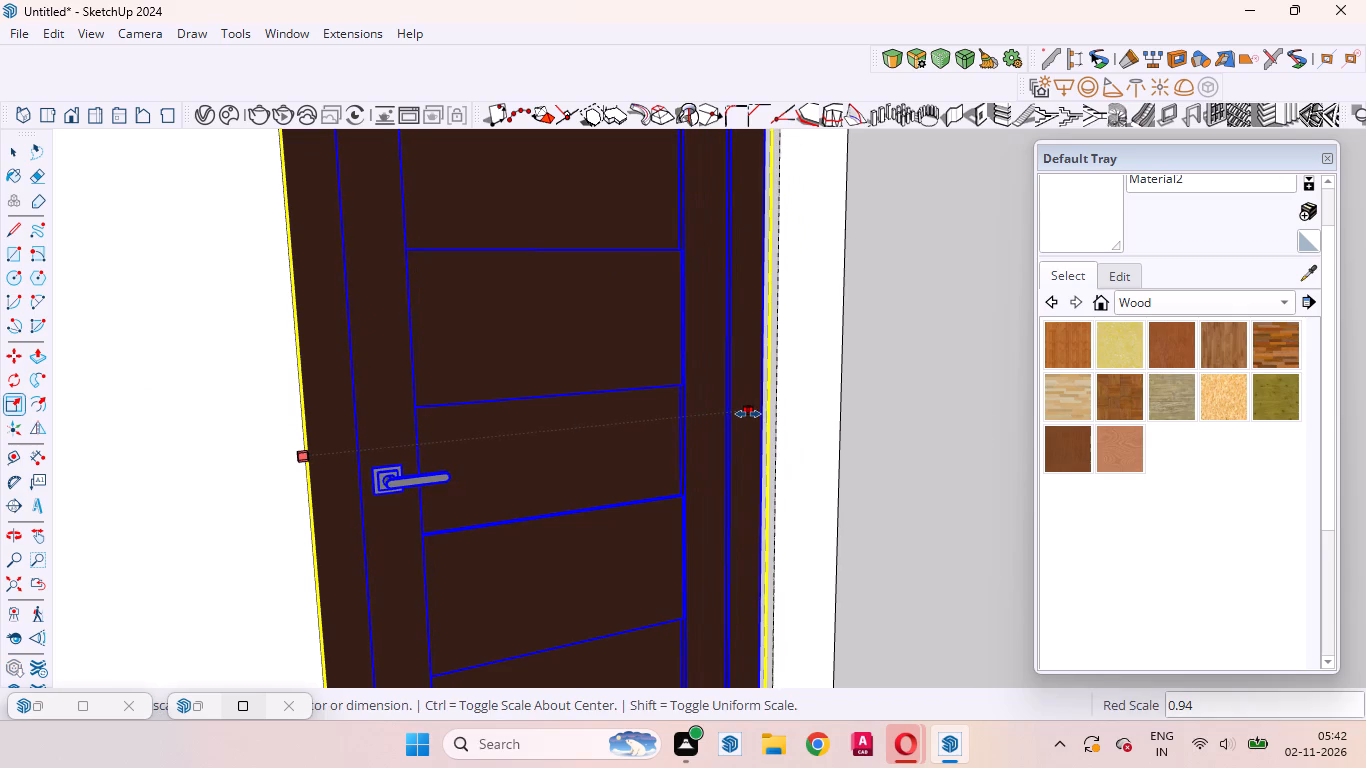
click(748, 414)
Widen the door with a one-axis red scale of about 1.05 out to the side edge of the recess.
scroll(785, 399, up, 5)
middle_drag(785, 419, 626, 434)
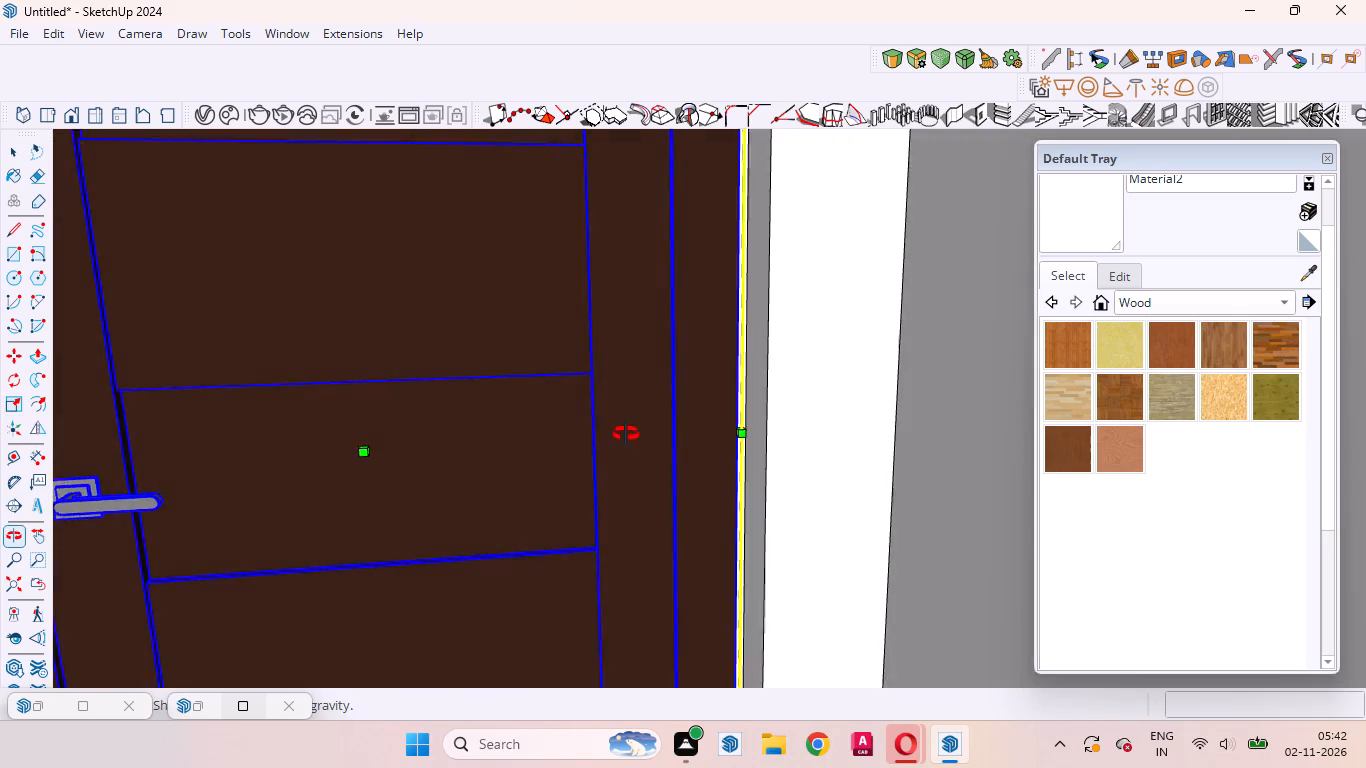
middle_drag(626, 434, 574, 432)
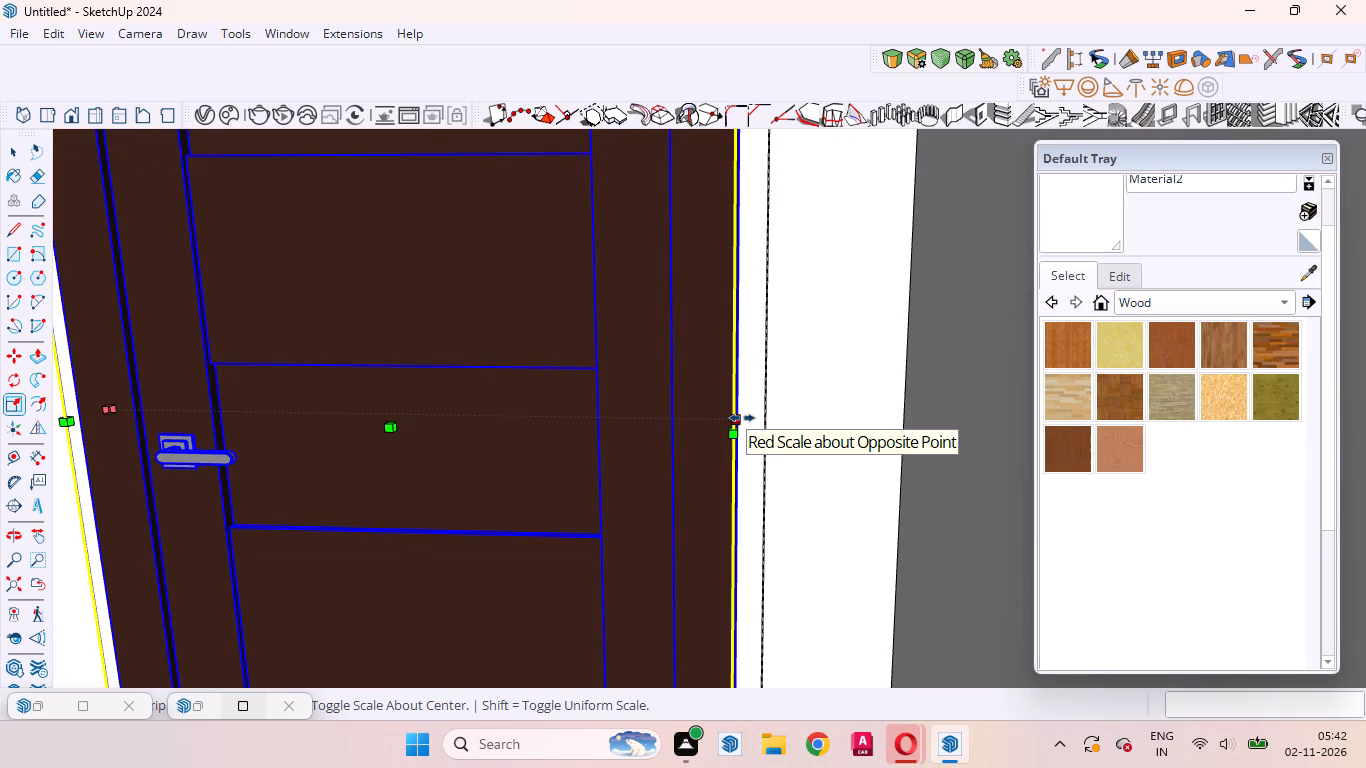
click(742, 418)
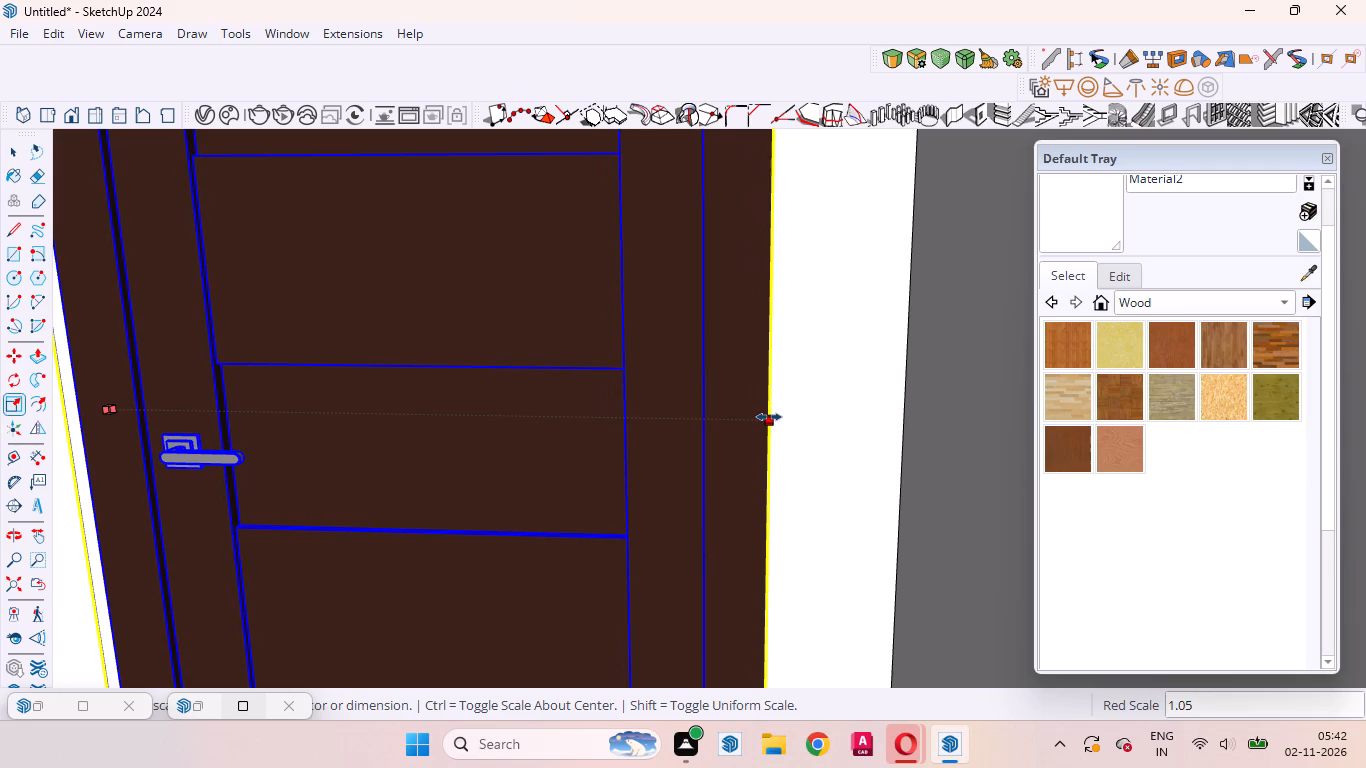
click(769, 417)
Examine how the door's side edge and base meet the recess jamb and the floor.
scroll(723, 421, up, 6)
middle_drag(733, 448, 835, 464)
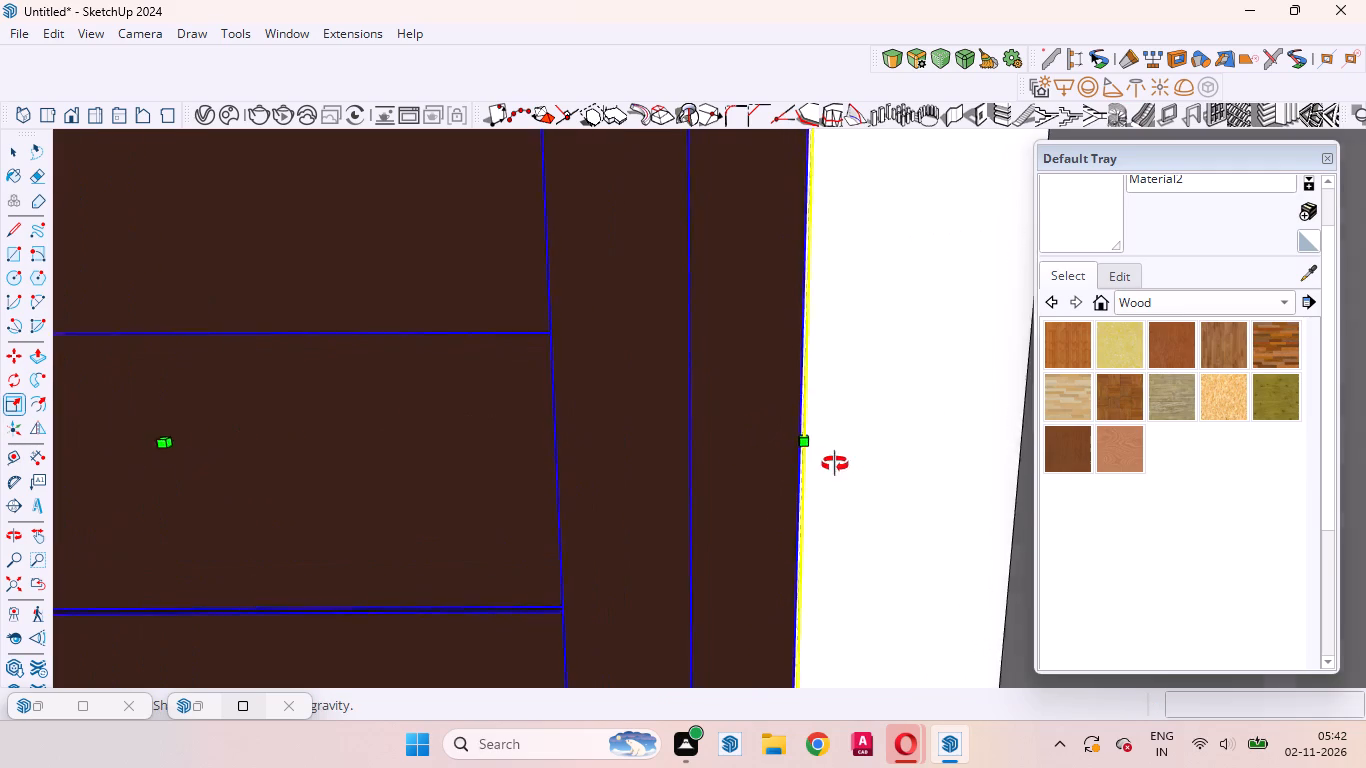
middle_drag(835, 464, 1269, 356)
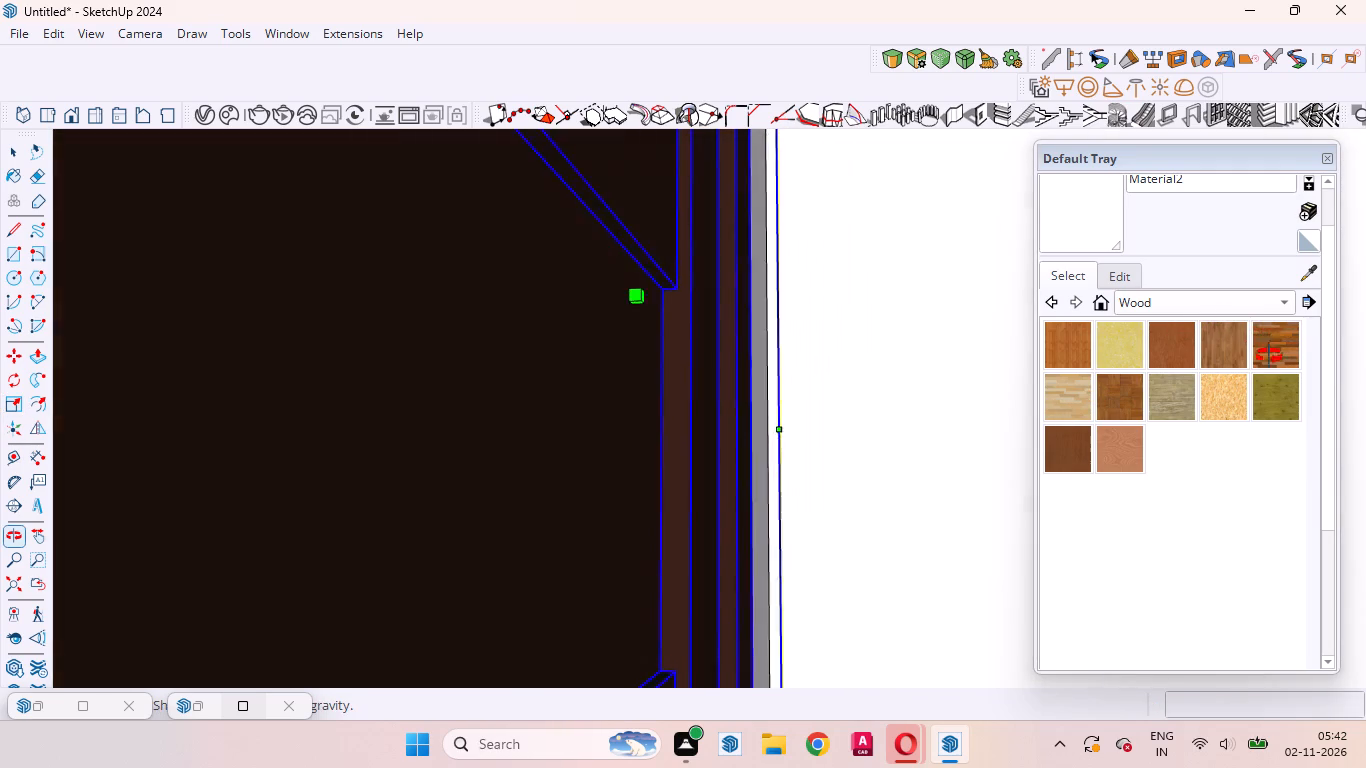
middle_drag(1269, 356, 620, 538)
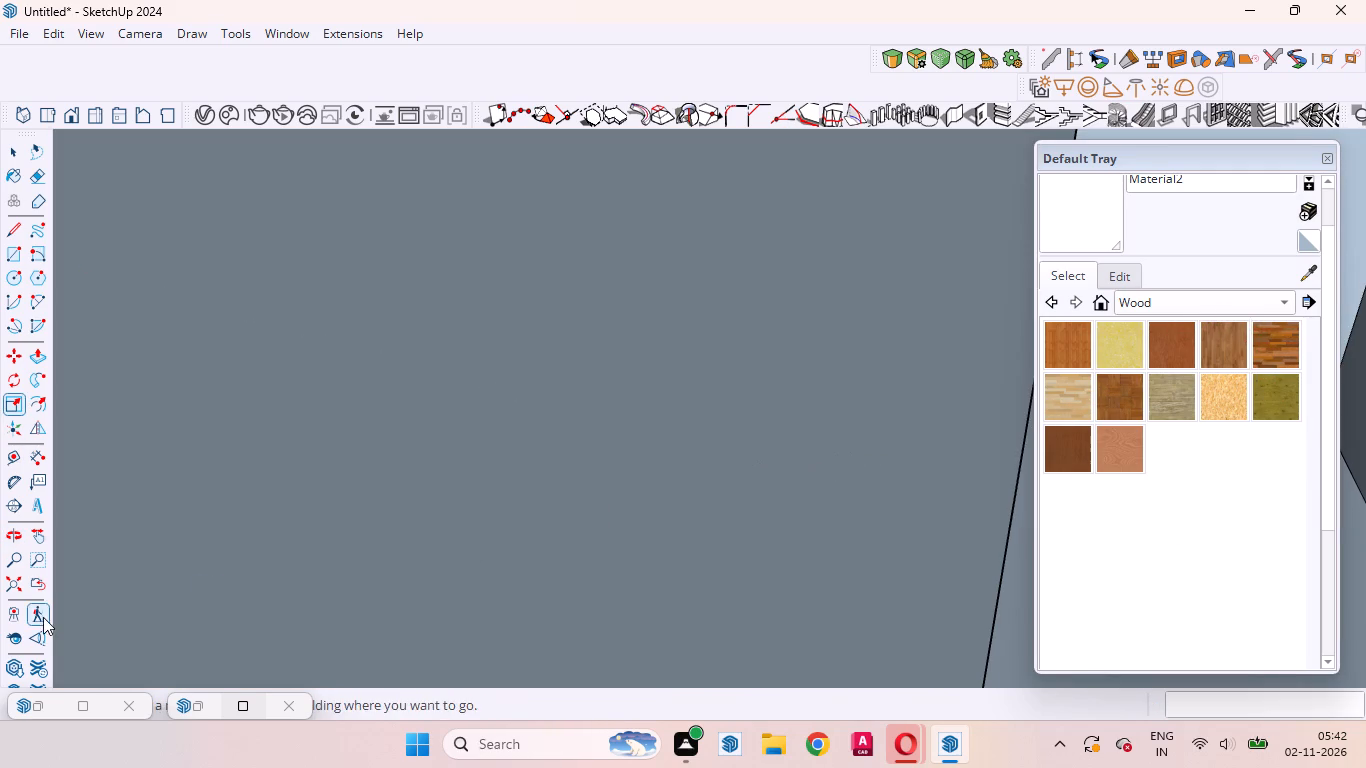
click(36, 594)
middle_drag(442, 576, 834, 557)
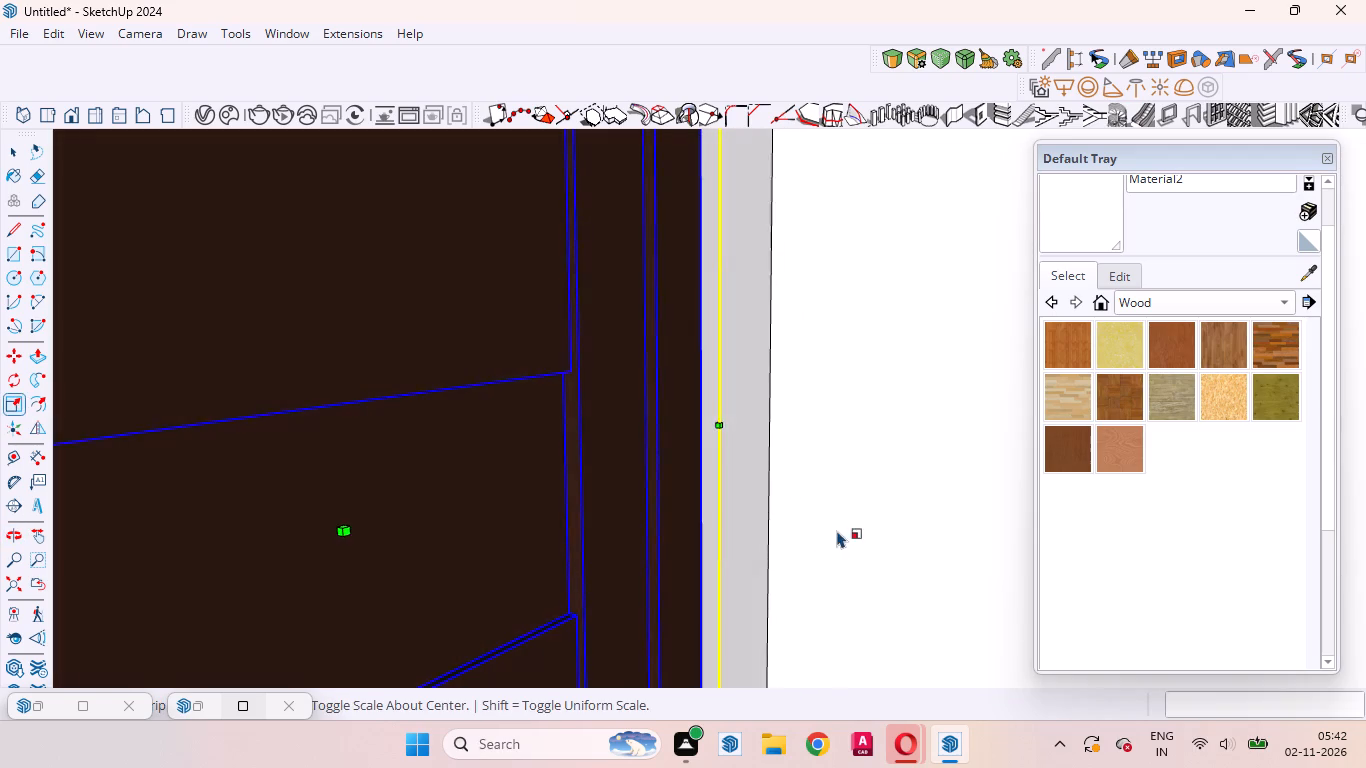
scroll(852, 419, down, 16)
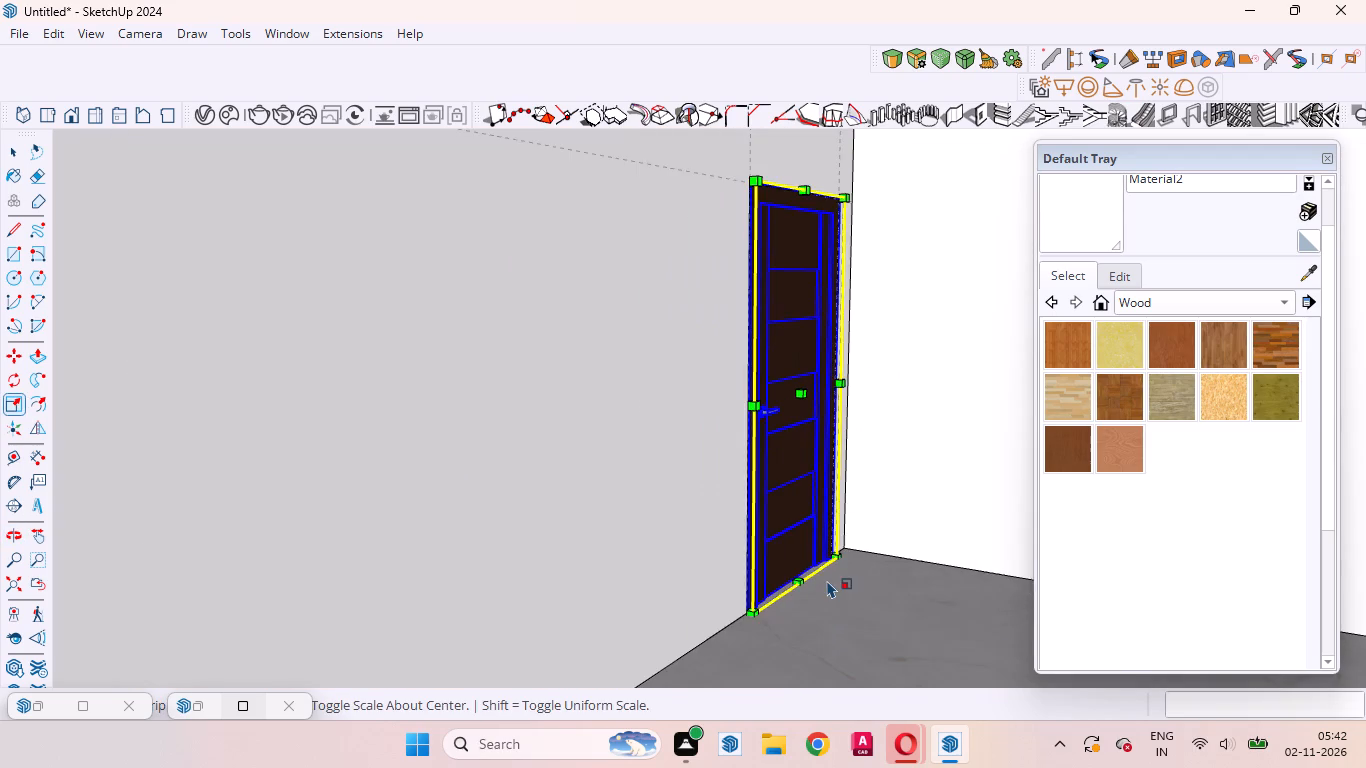
scroll(827, 580, up, 20)
scroll(827, 580, up, 1)
middle_drag(836, 574, 781, 586)
scroll(905, 566, down, 11)
scroll(934, 489, down, 3)
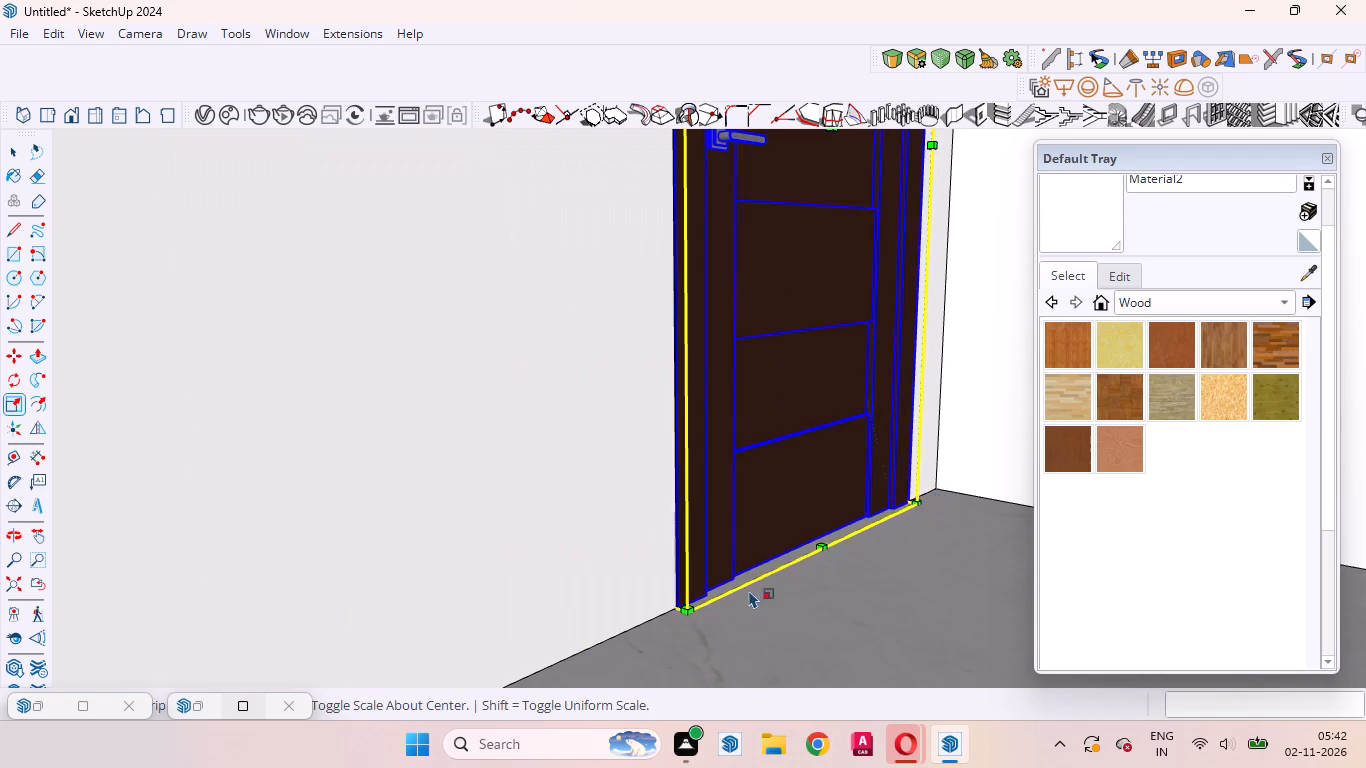
Move the door about 1/2" deeper into the side-wall recess.
scroll(661, 644, up, 20)
scroll(661, 644, up, 9)
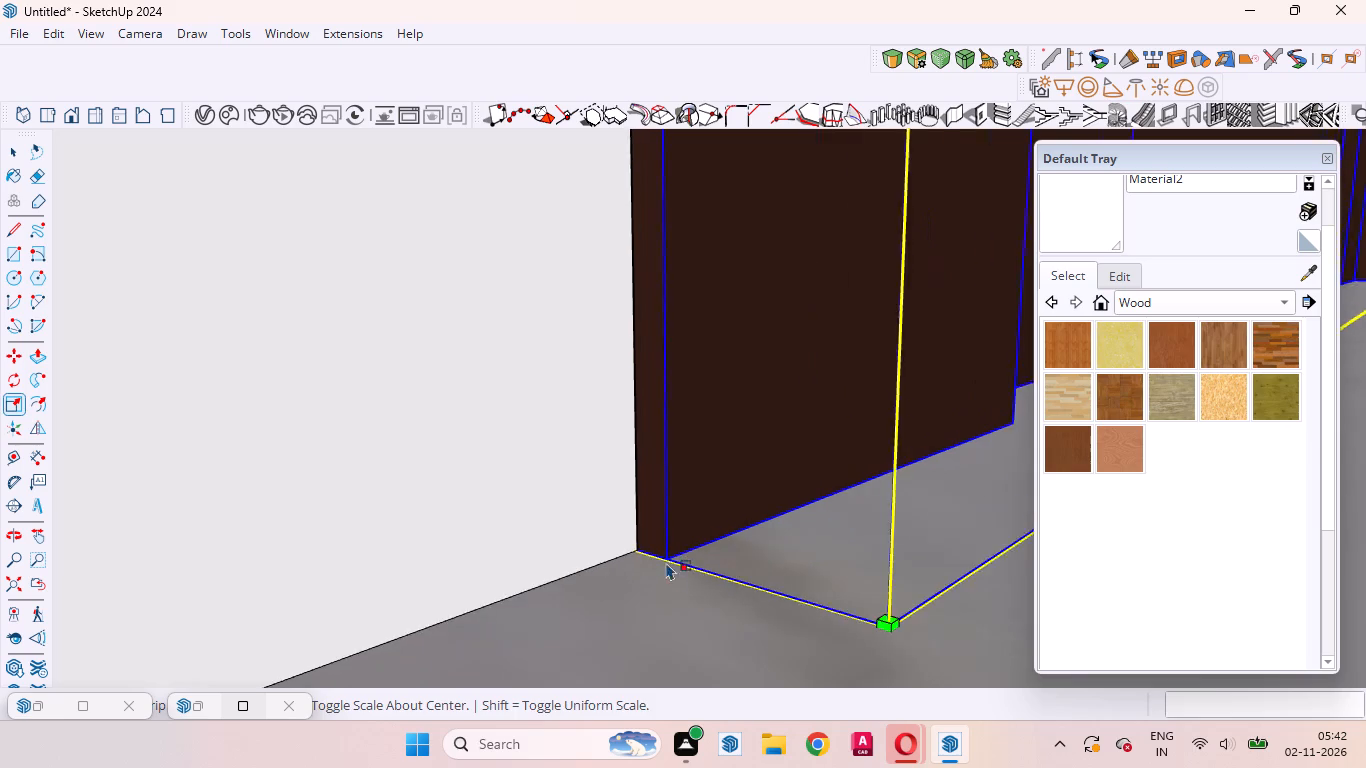
scroll(666, 562, up, 3)
middle_drag(661, 583, 513, 617)
click(4, 348)
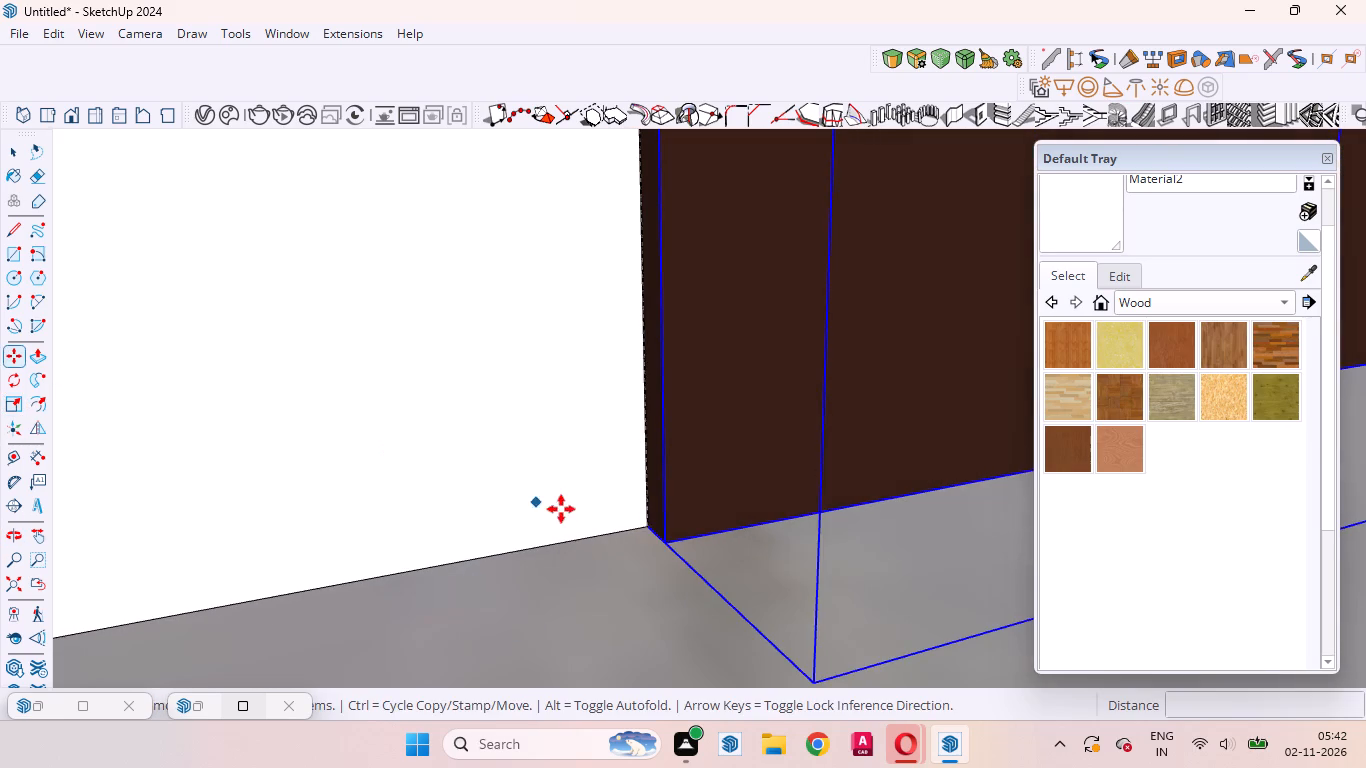
scroll(553, 508, down, 9)
click(819, 637)
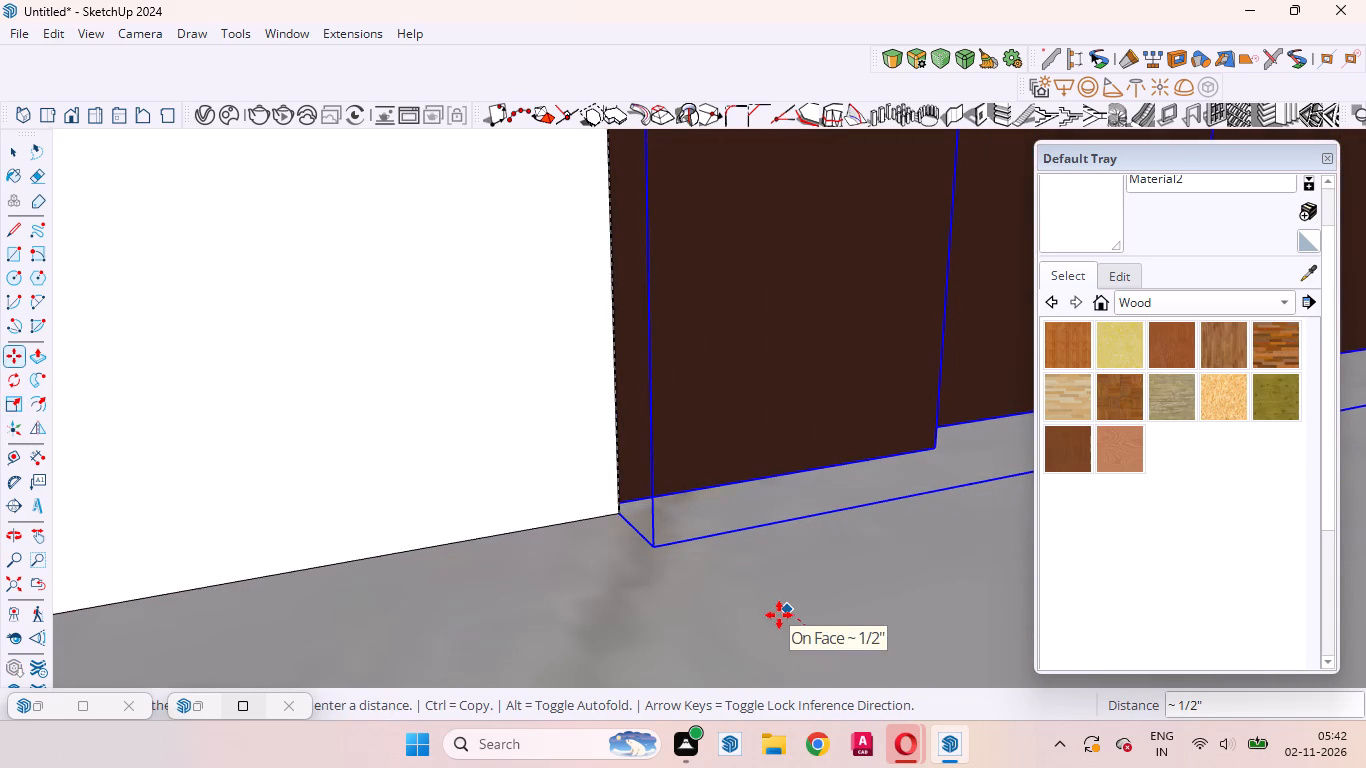
click(779, 615)
Examine the door's base and side edges in the recess, ending with the whole house in front view.
middle_drag(783, 580, 327, 600)
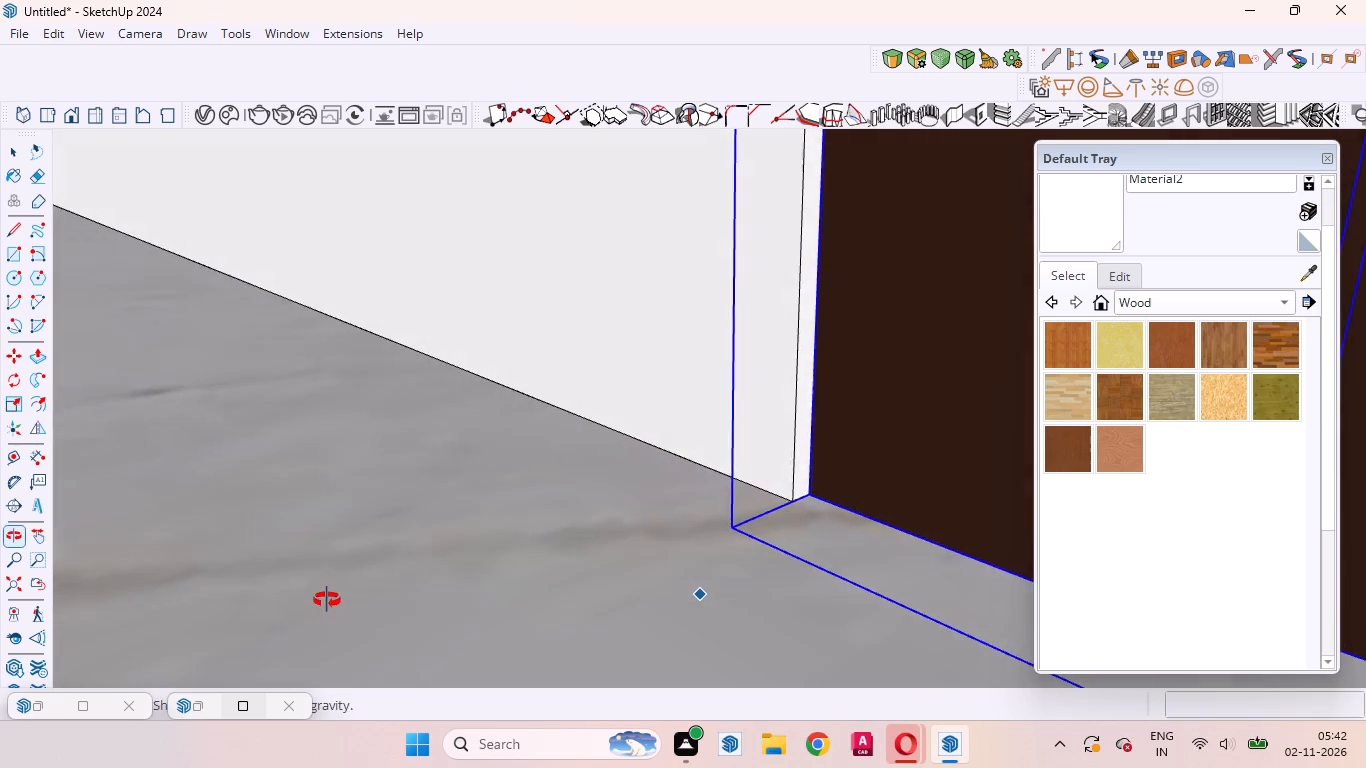
middle_drag(327, 600, 1050, 497)
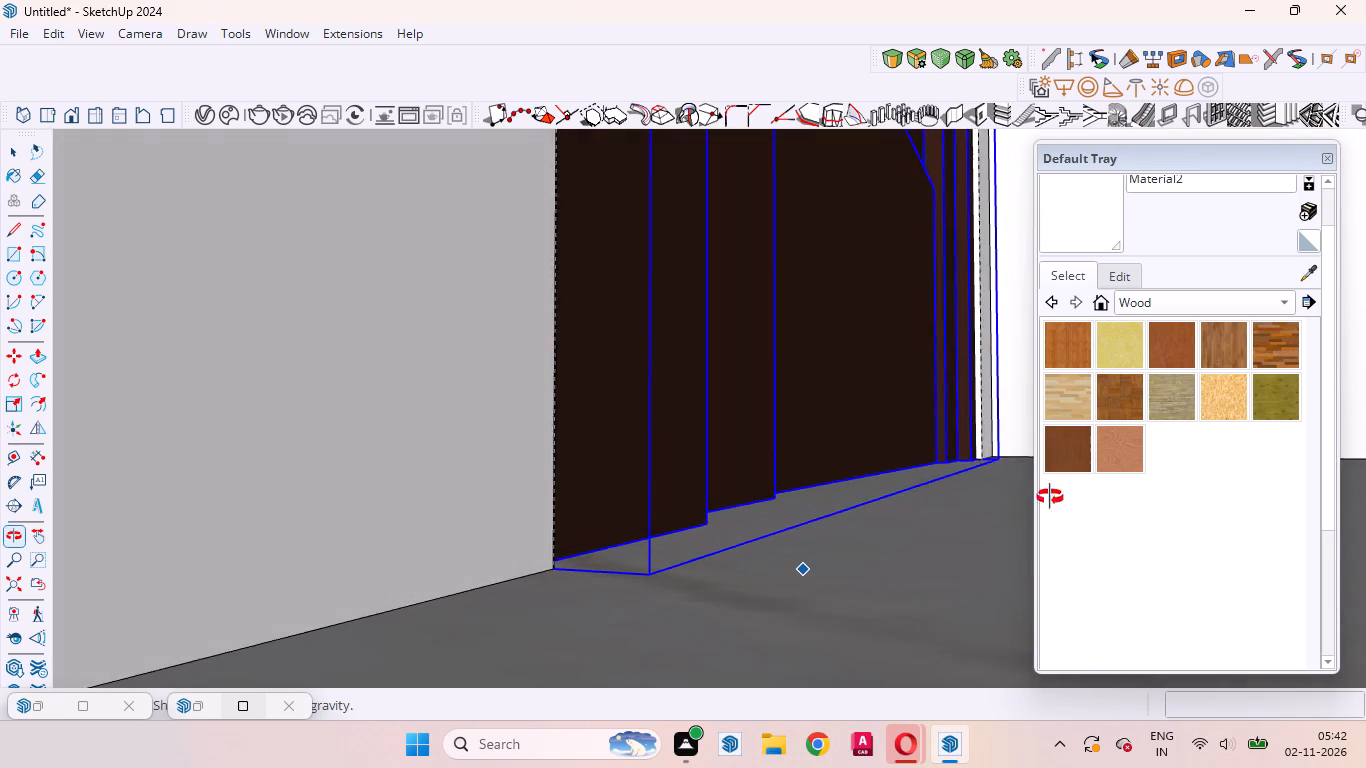
middle_drag(1050, 497, 1039, 523)
scroll(712, 588, down, 19)
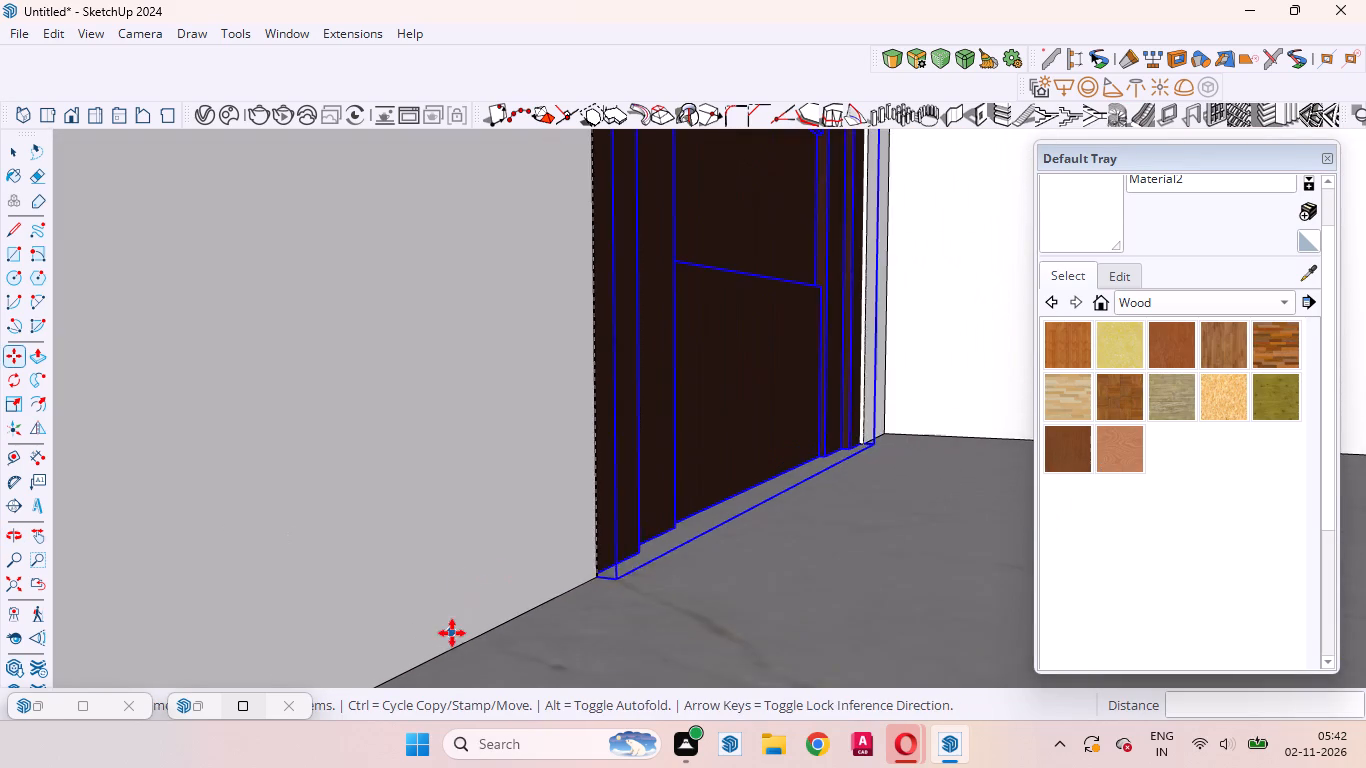
scroll(452, 633, down, 5)
scroll(778, 351, up, 6)
middle_drag(882, 437, 649, 431)
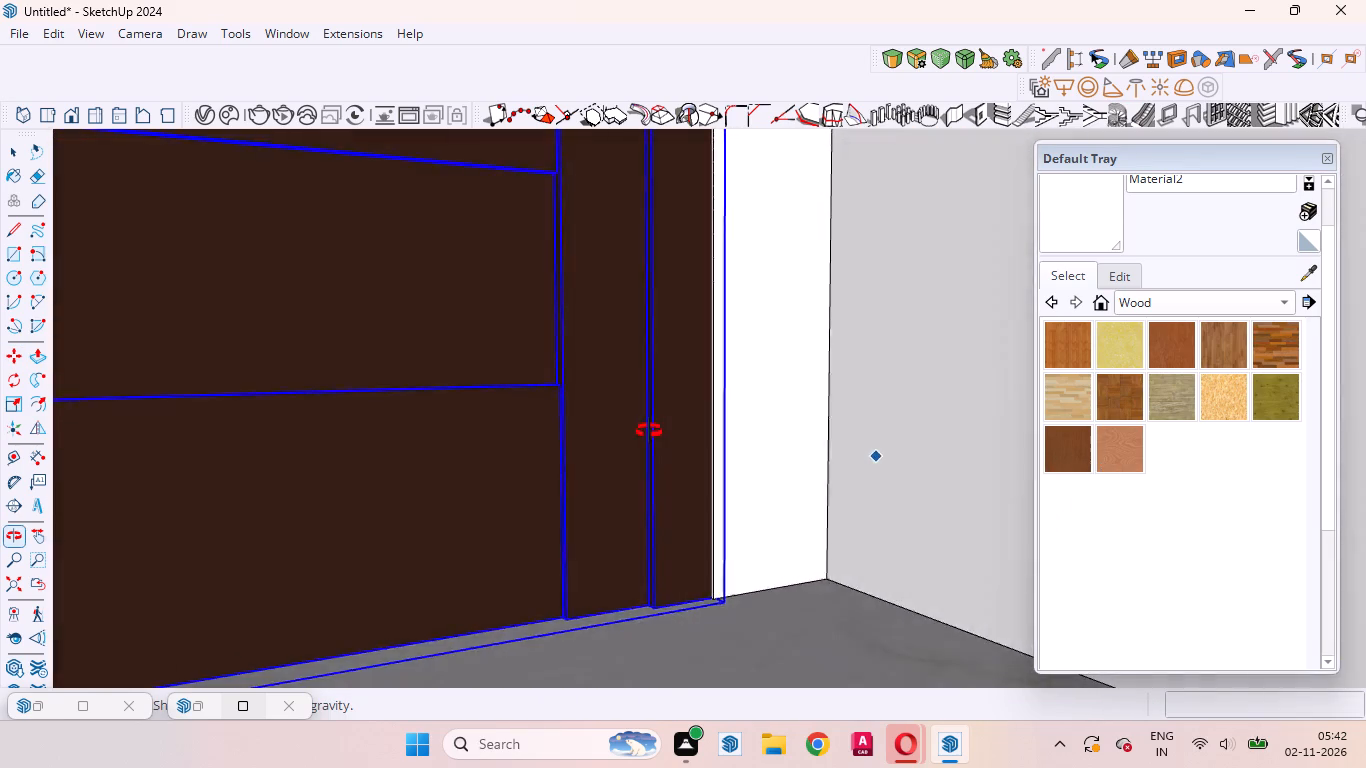
middle_drag(649, 431, 925, 456)
scroll(925, 456, down, 13)
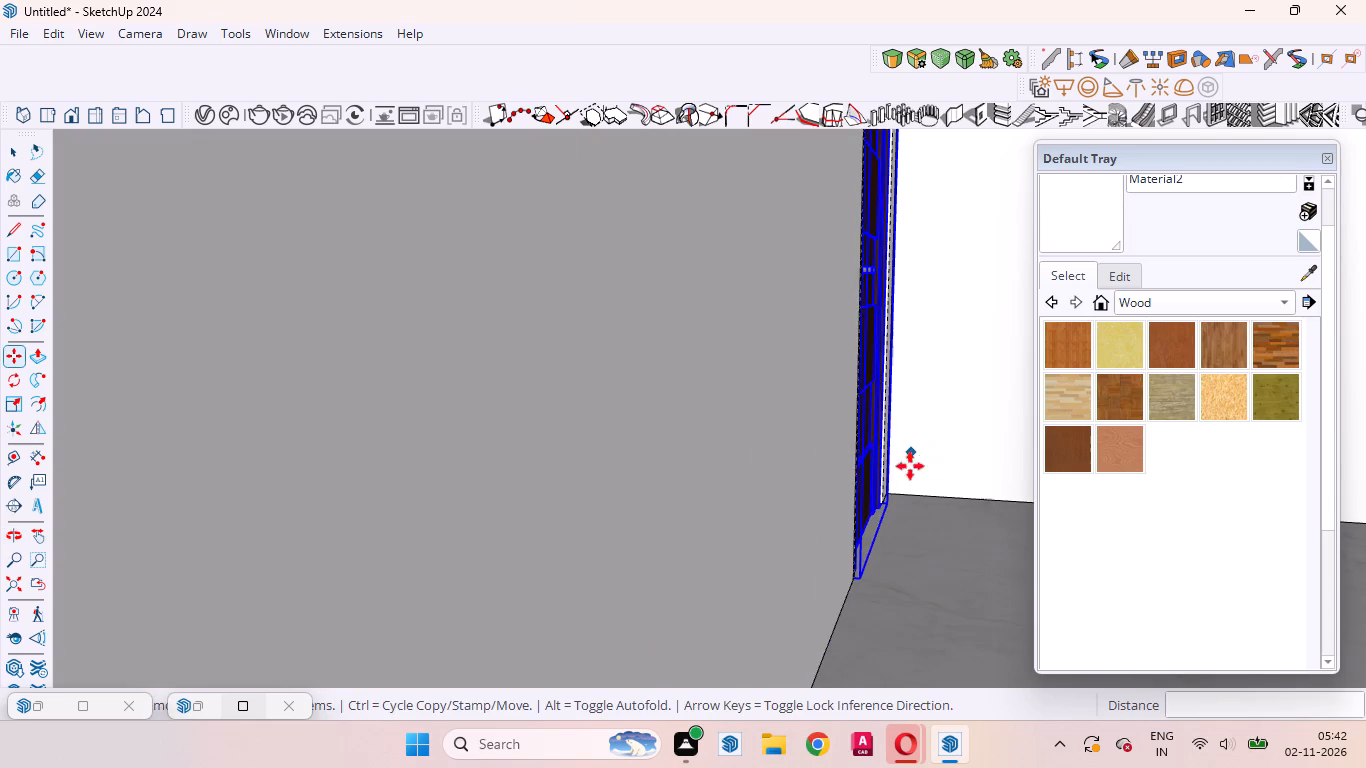
middle_drag(862, 522, 721, 518)
scroll(832, 479, down, 9)
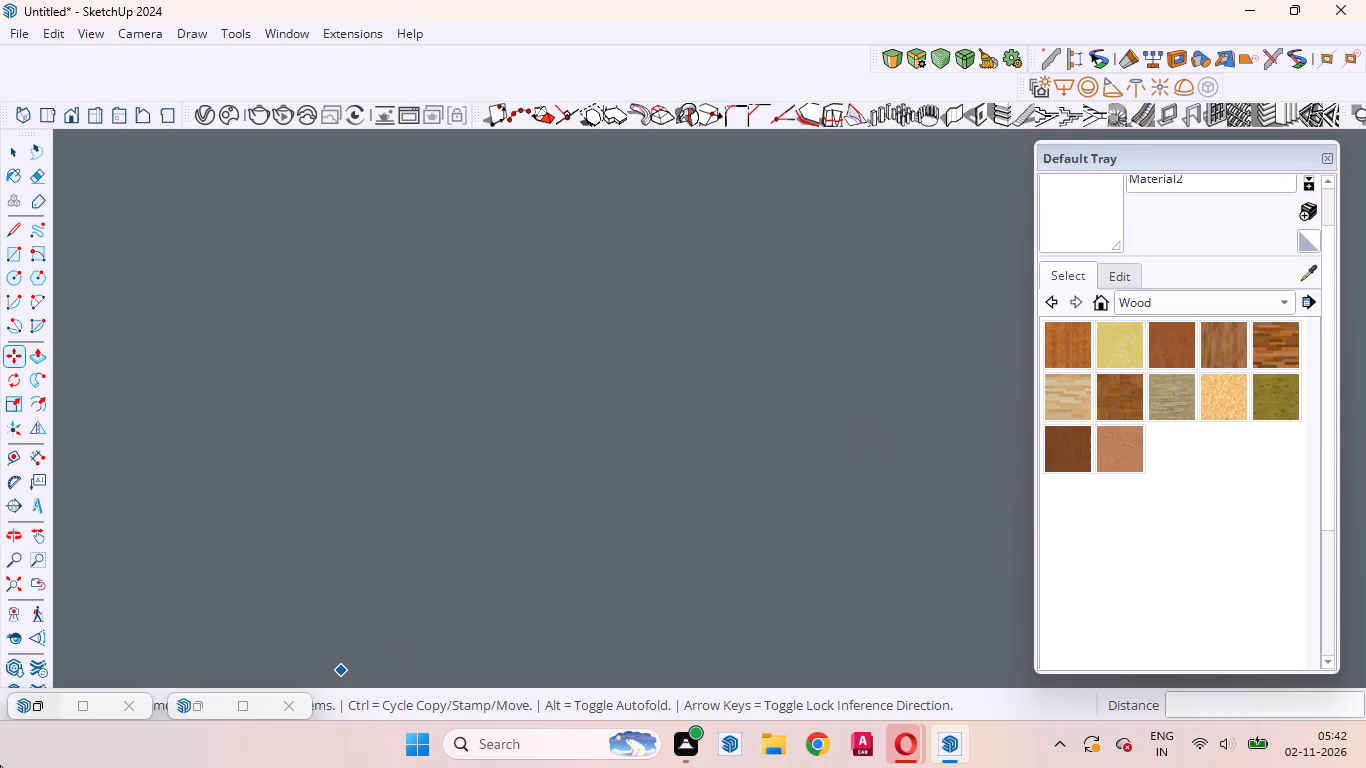
click(32, 590)
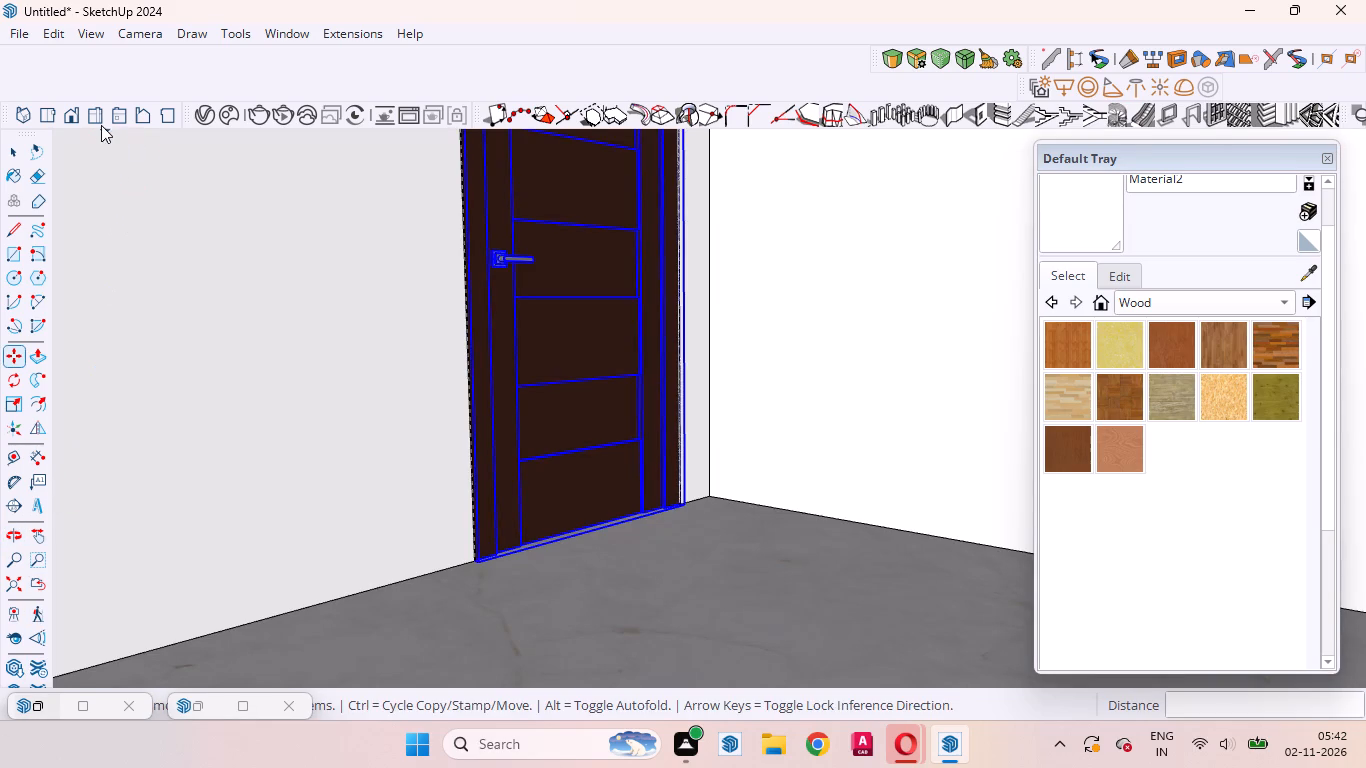
click(76, 112)
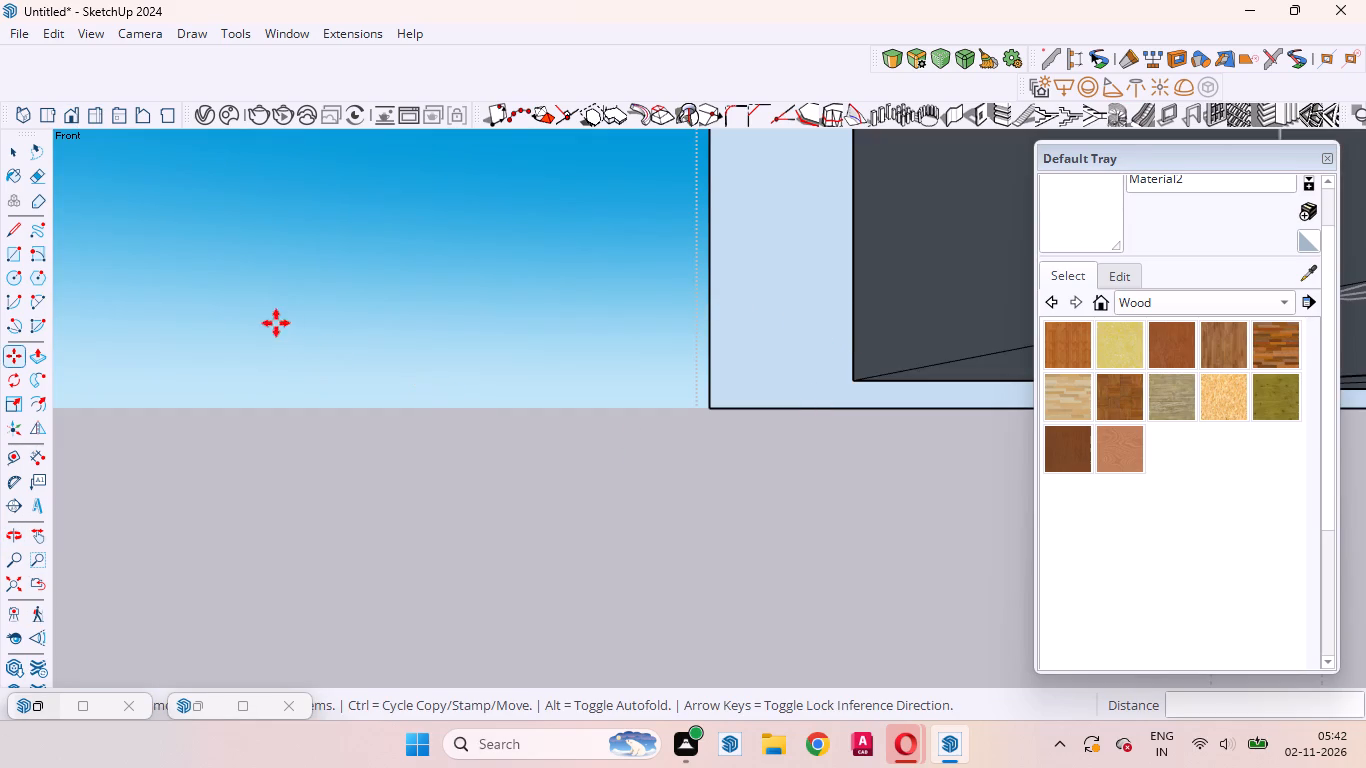
click(73, 117)
scroll(867, 395, down, 20)
scroll(867, 395, down, 1)
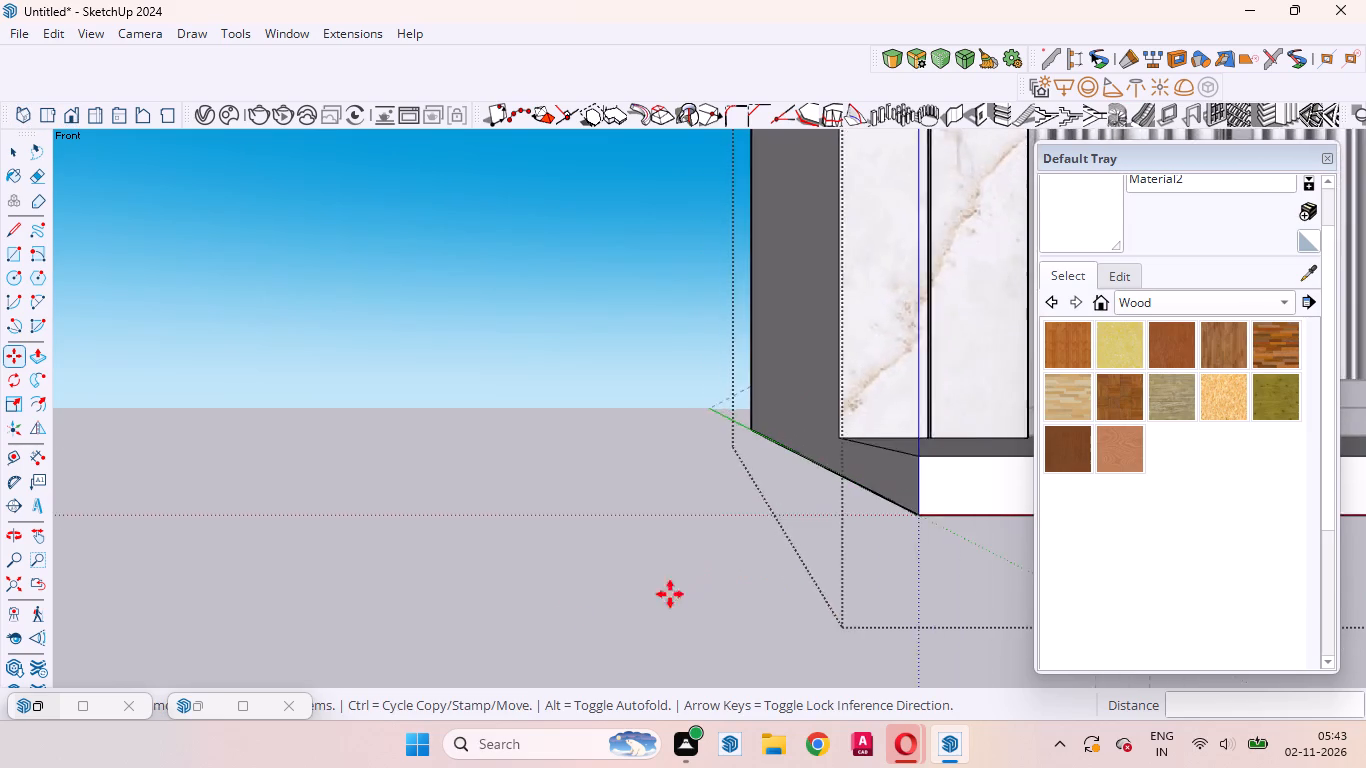
scroll(670, 594, down, 20)
scroll(670, 594, down, 13)
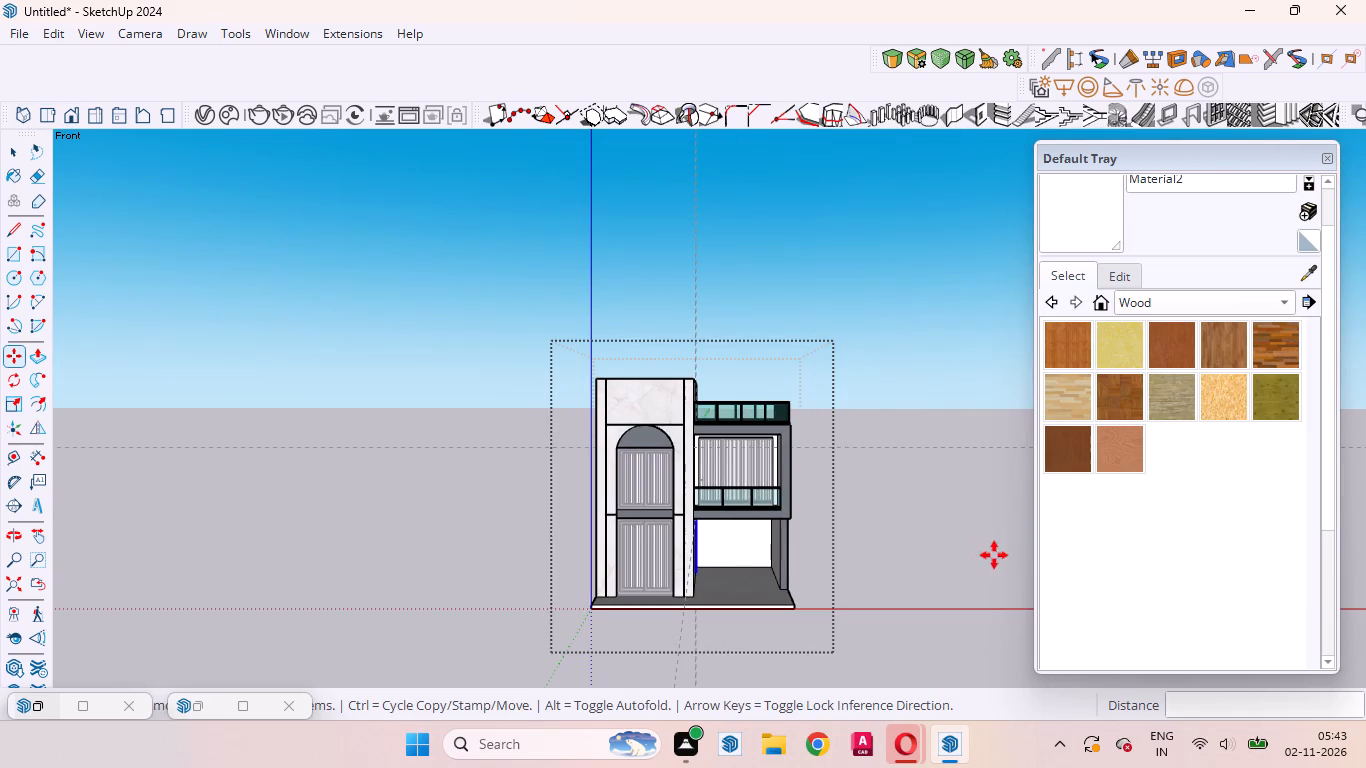
Examine how the door's top corner and frame sit in the recess beneath the slatted wooden ceiling.
click(23, 154)
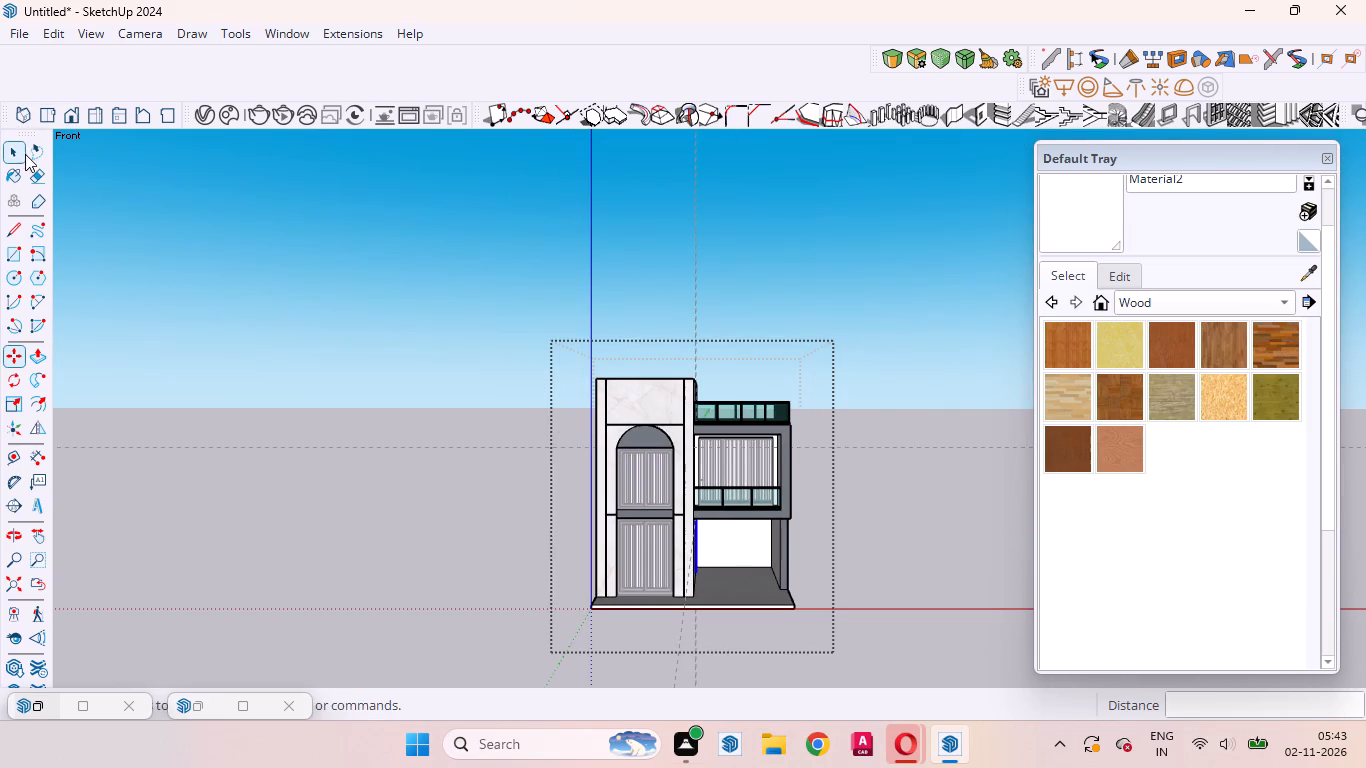
scroll(777, 536, up, 11)
middle_drag(722, 572, 658, 567)
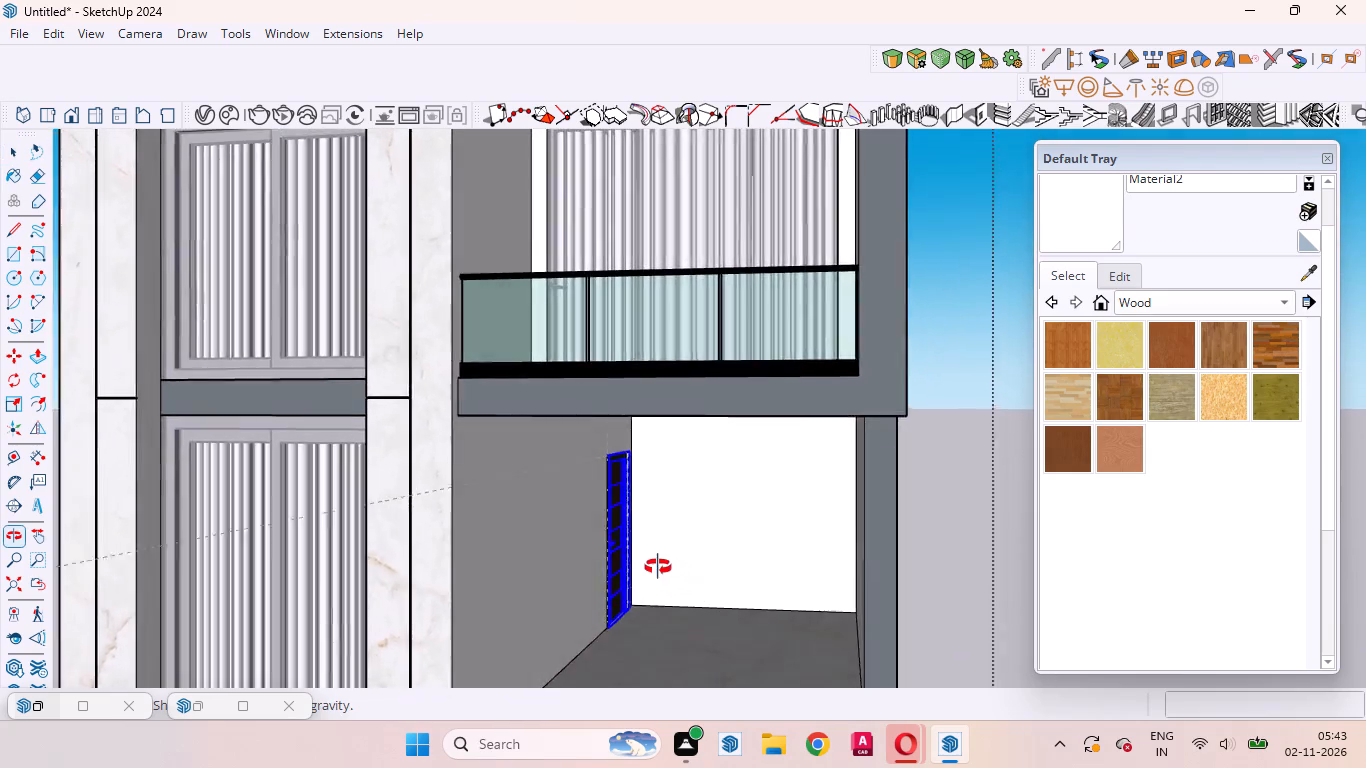
middle_drag(658, 567, 624, 543)
scroll(645, 527, up, 19)
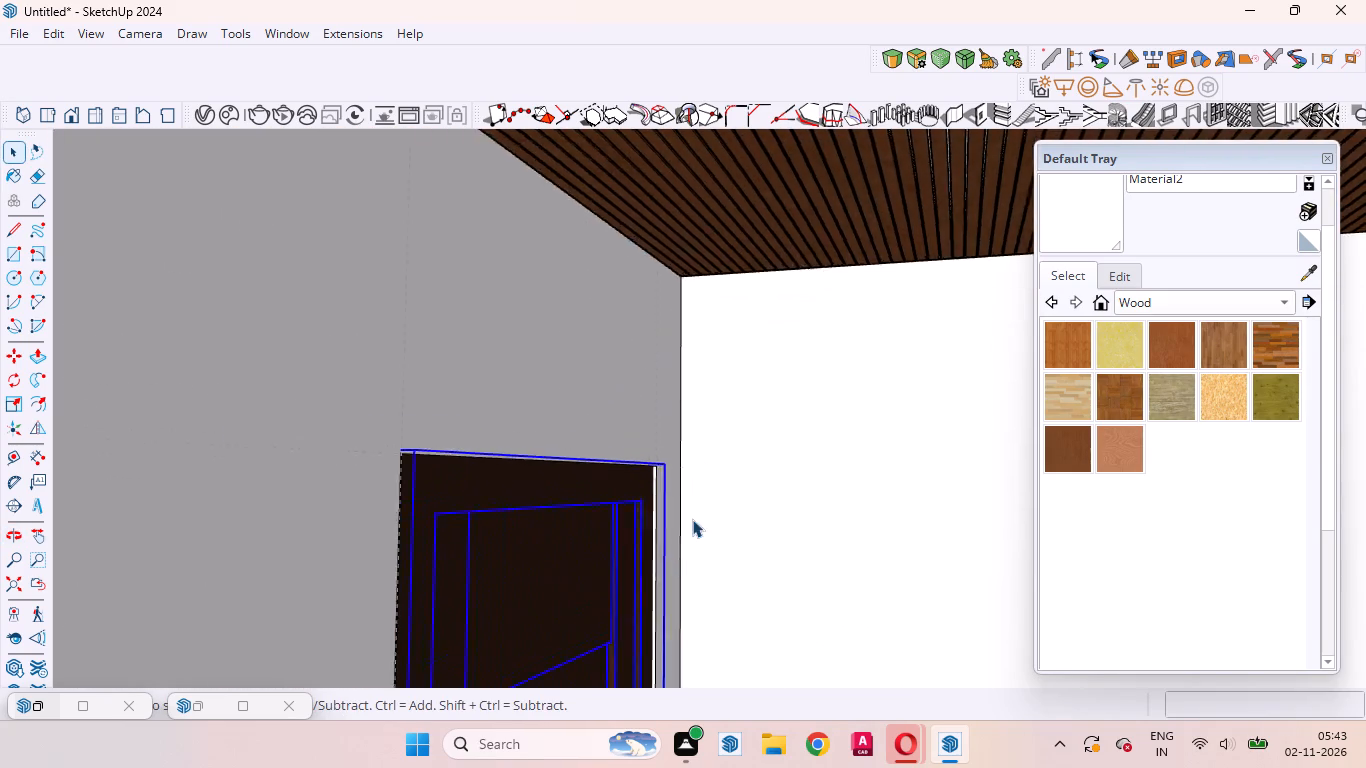
scroll(692, 519, up, 2)
middle_drag(686, 538, 655, 440)
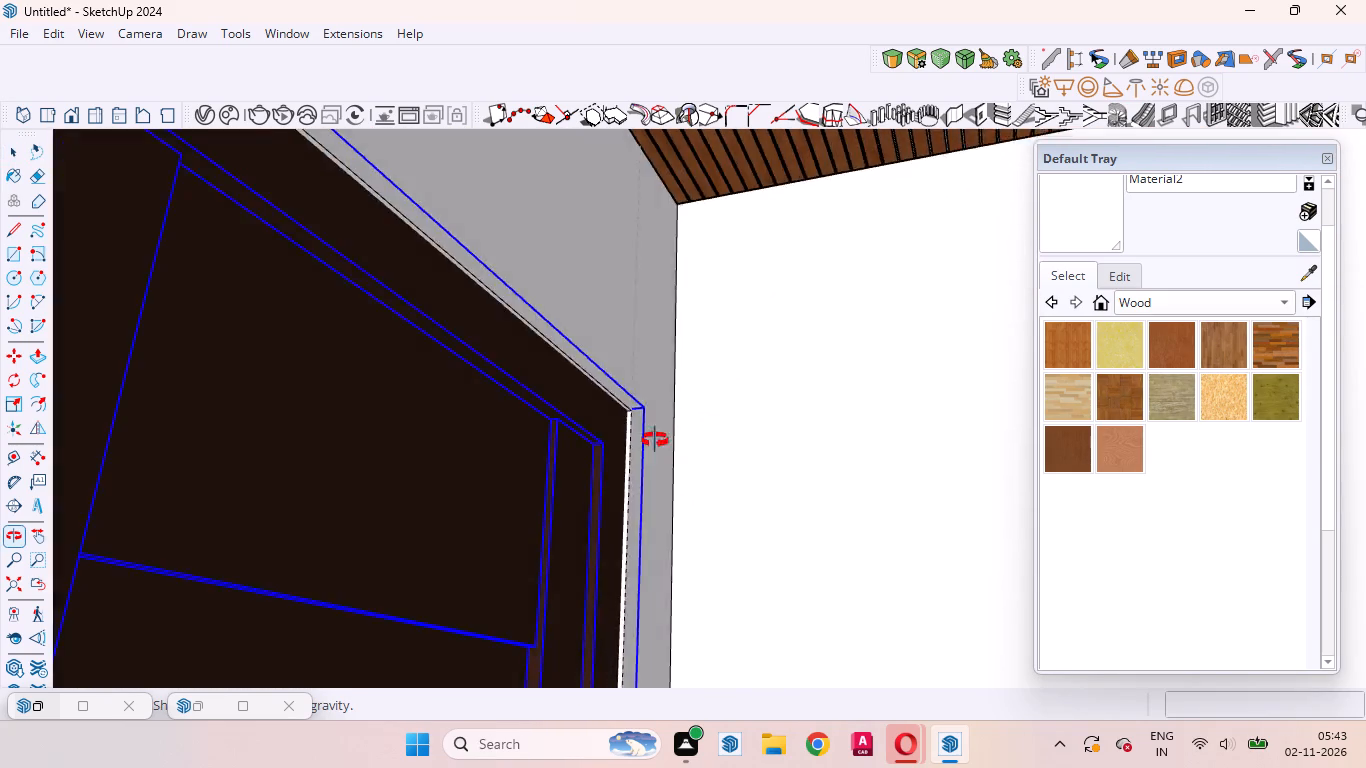
middle_drag(655, 440, 645, 497)
scroll(744, 417, down, 10)
scroll(785, 335, up, 1)
scroll(785, 335, down, 6)
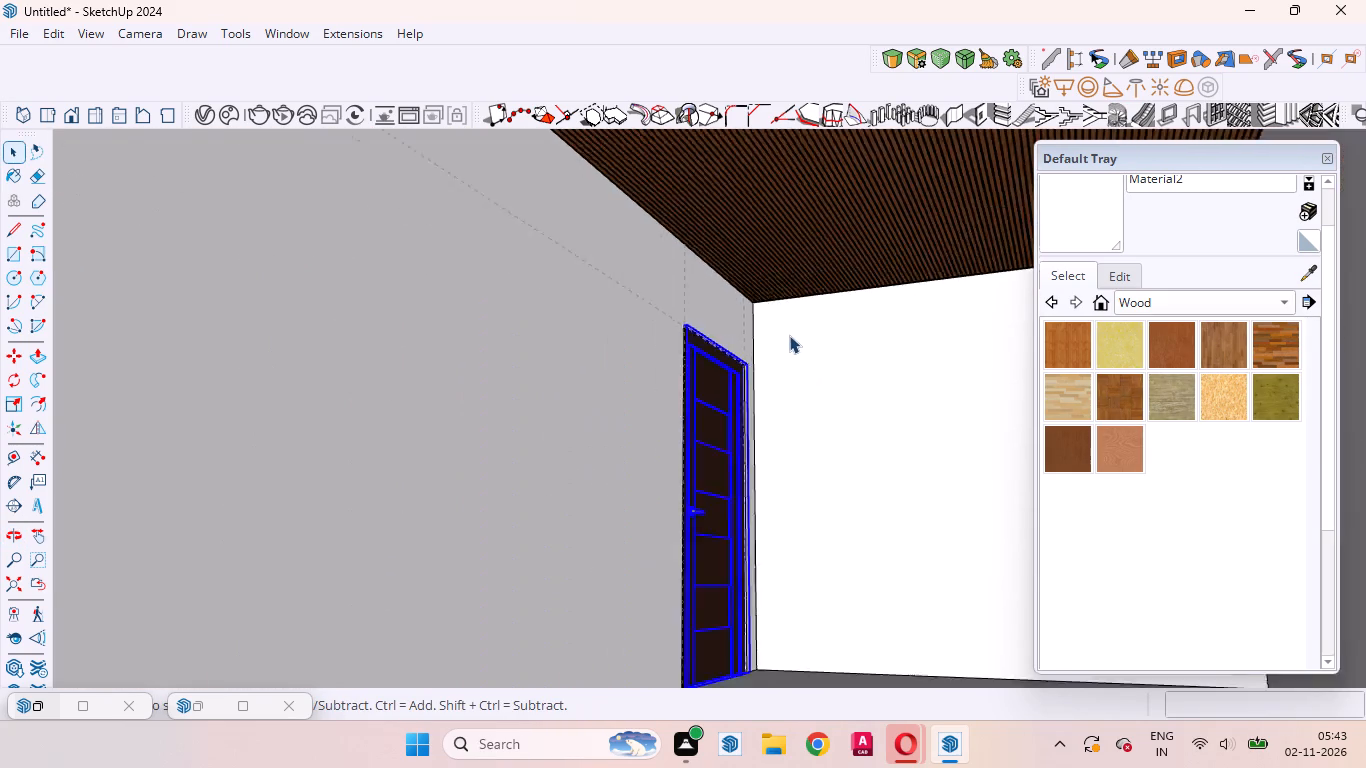
scroll(789, 335, down, 7)
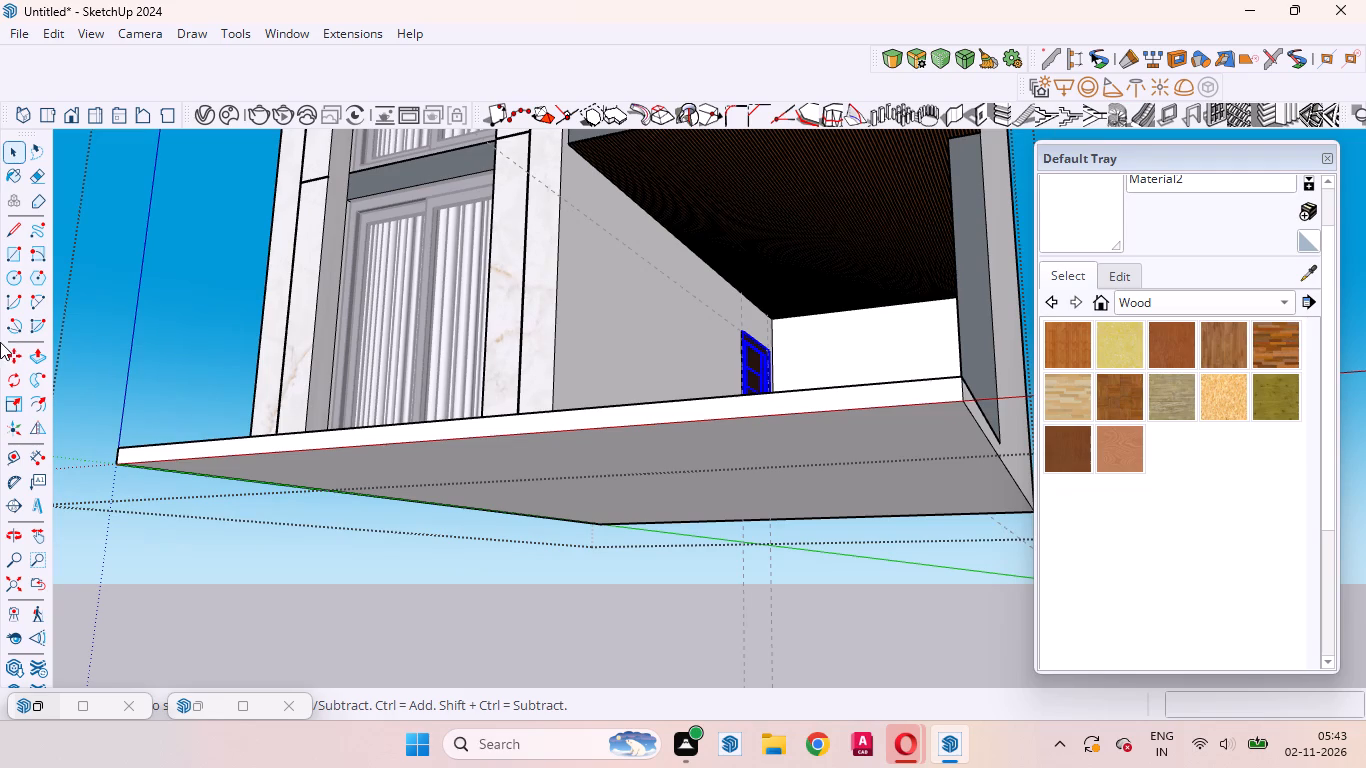
Move the selected door 3 7/16" along the red axis, further into the side-wall recess.
click(21, 354)
middle_drag(846, 279, 880, 374)
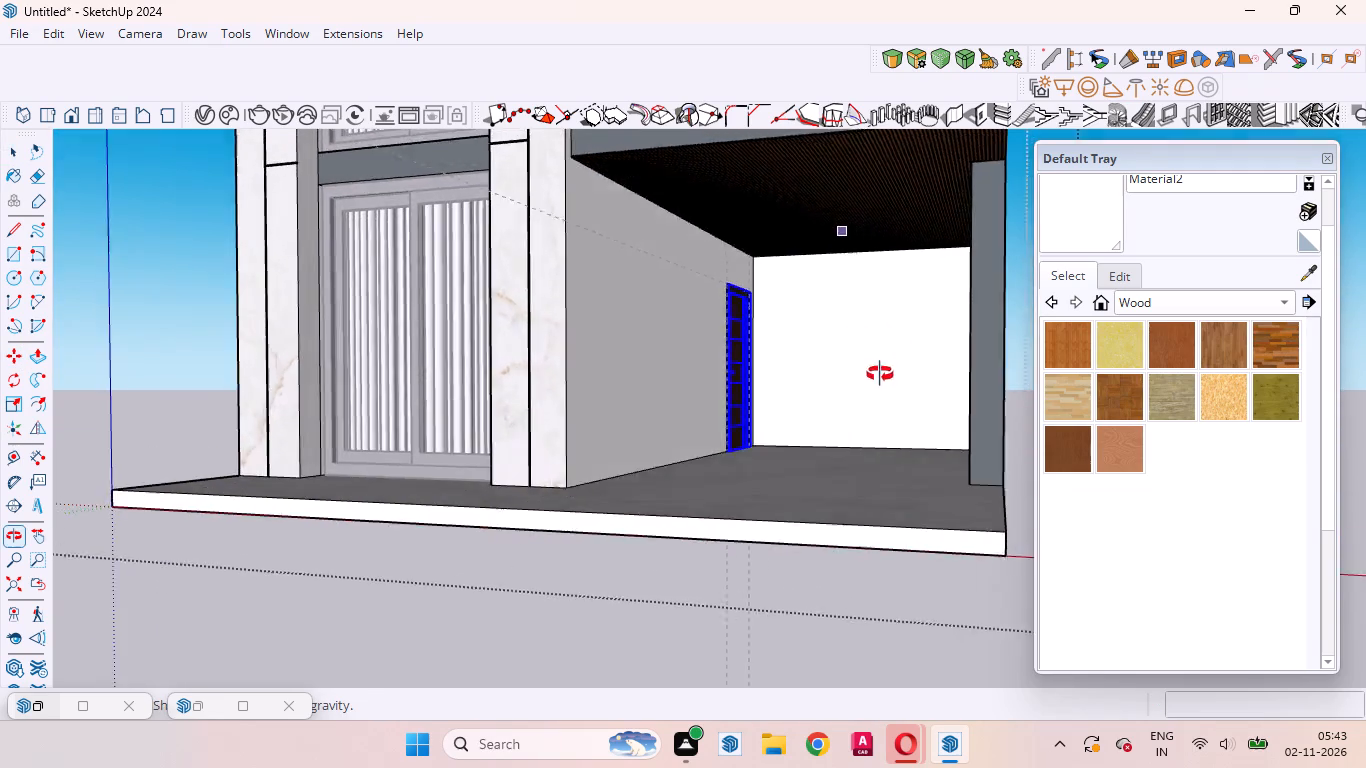
middle_drag(880, 374, 959, 564)
scroll(901, 530, up, 10)
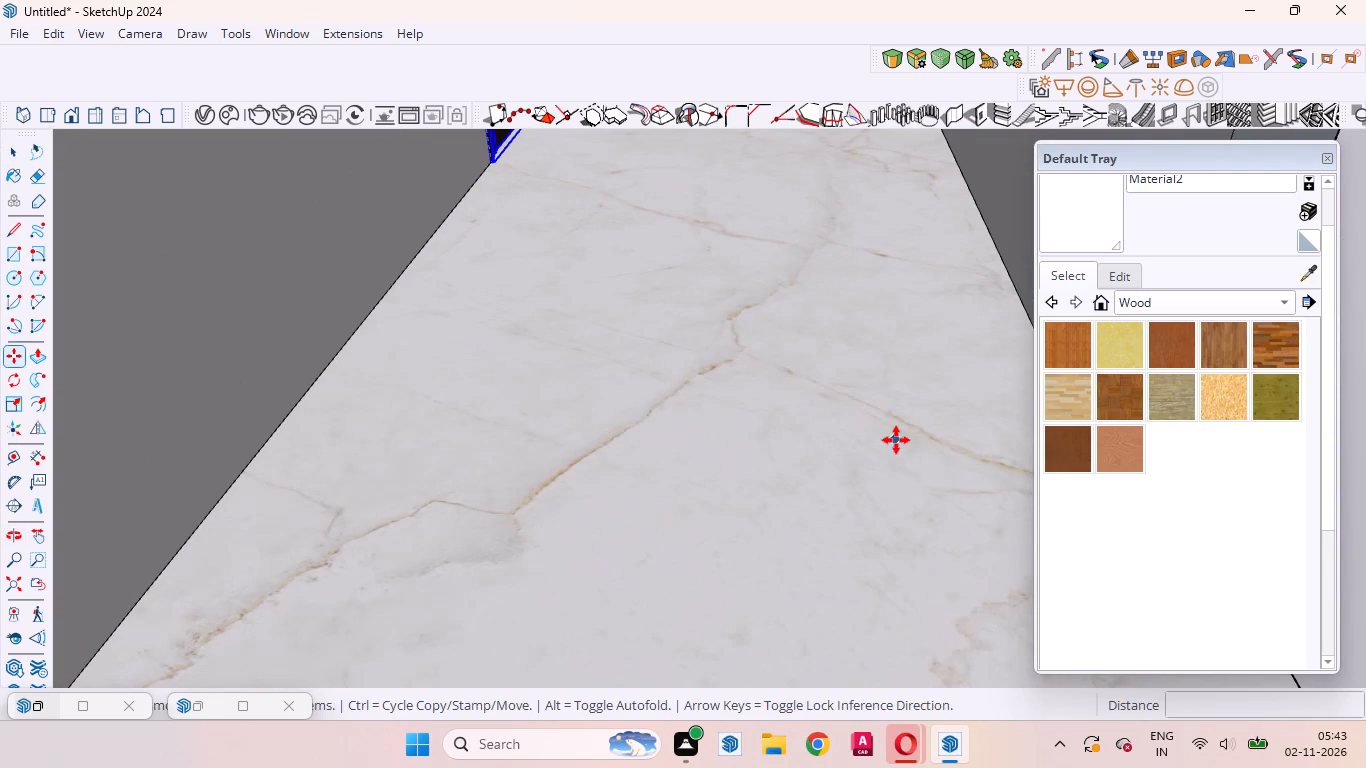
click(896, 440)
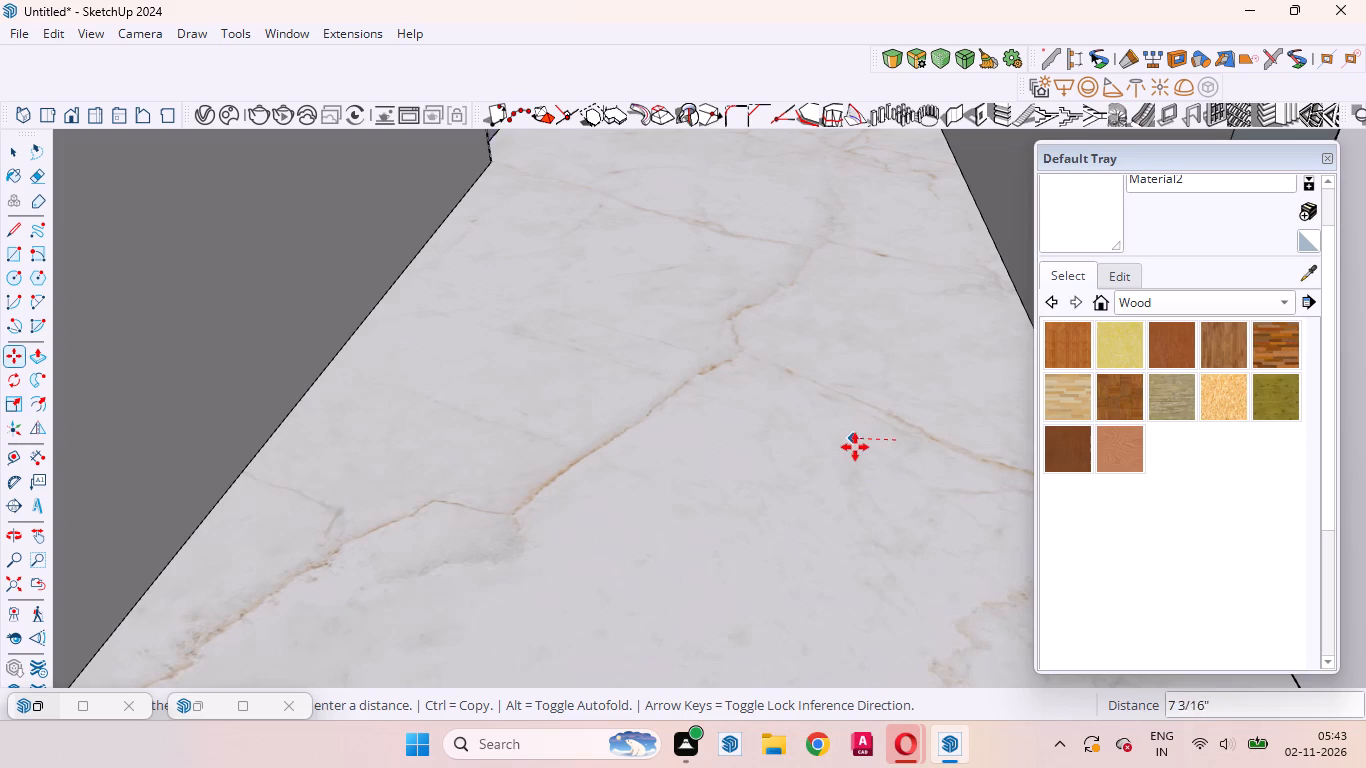
click(875, 449)
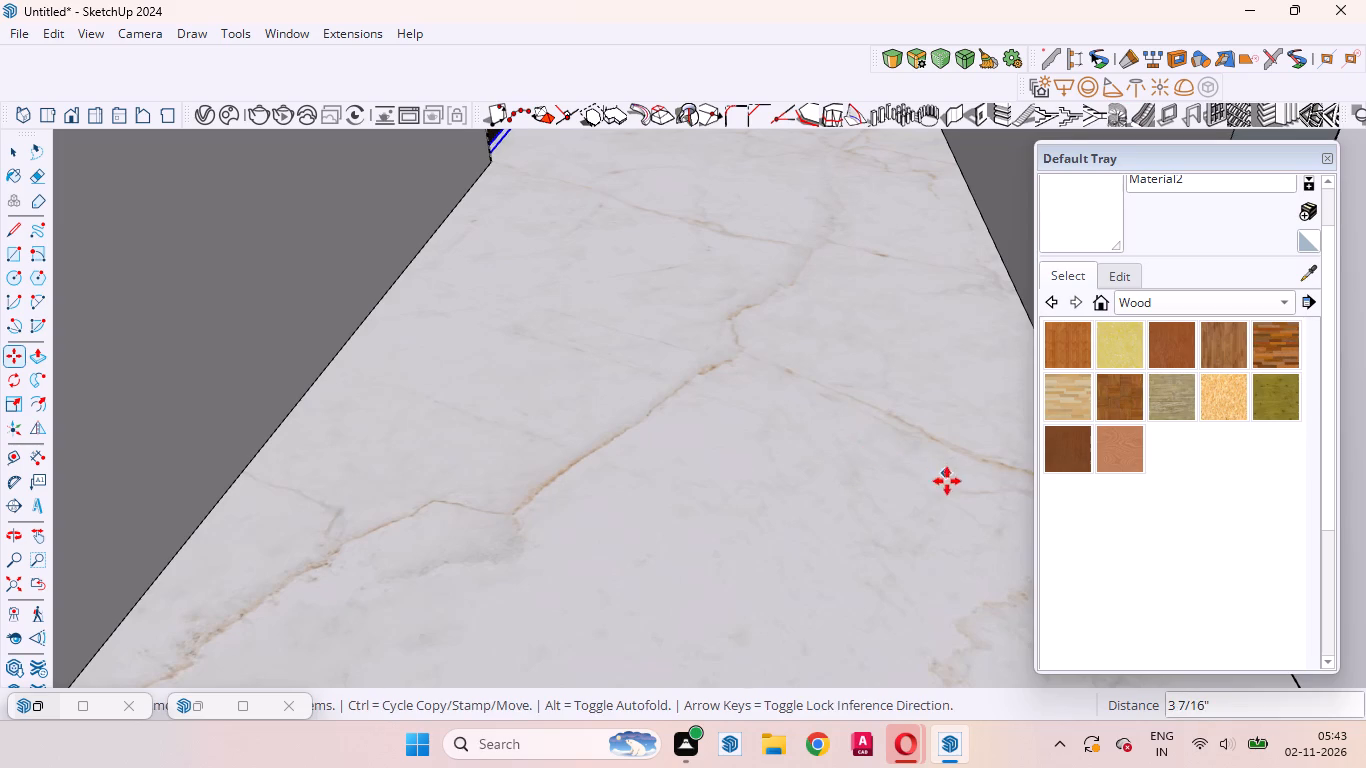
Move the selected door 1 1/2" back outward, toward the outer face of the side wall.
middle_drag(929, 486, 847, 433)
scroll(856, 434, down, 10)
scroll(738, 287, up, 6)
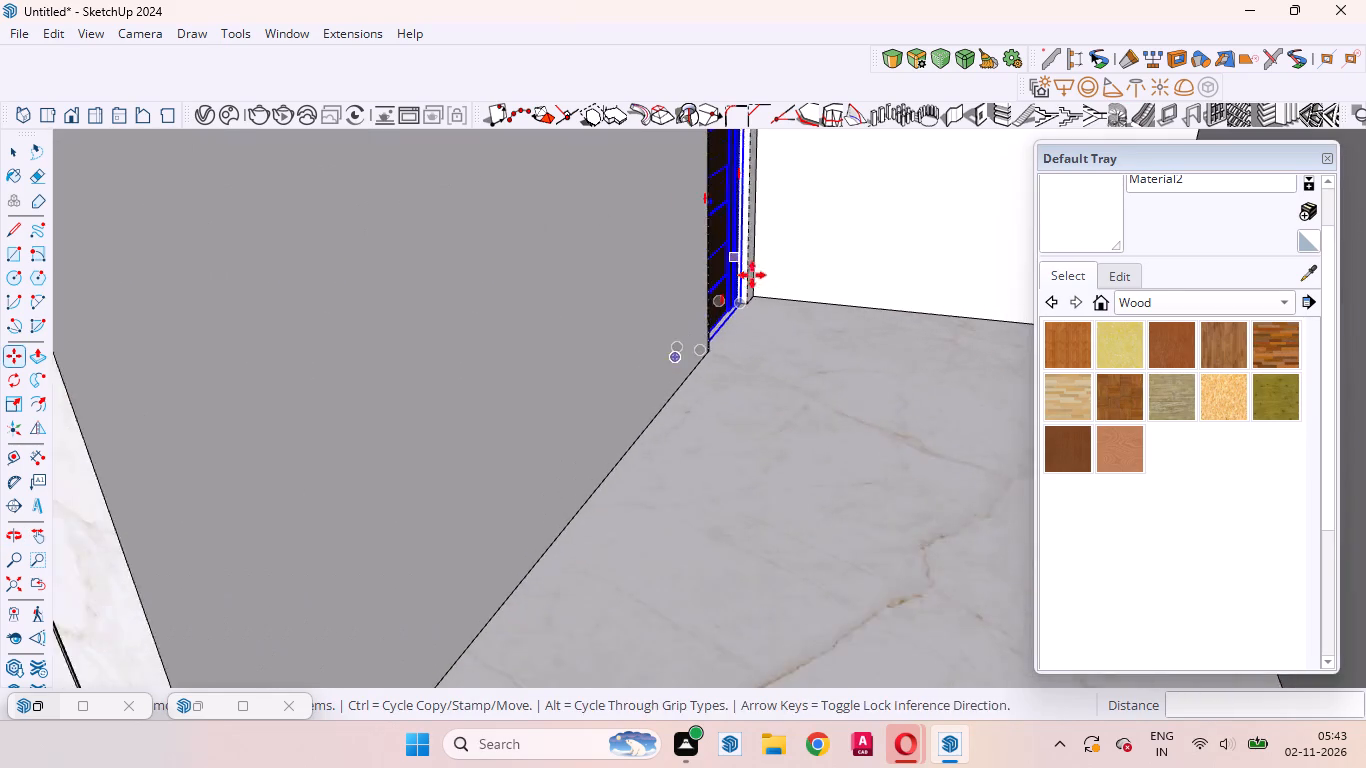
scroll(752, 275, up, 11)
middle_drag(790, 414, 653, 295)
scroll(758, 291, up, 9)
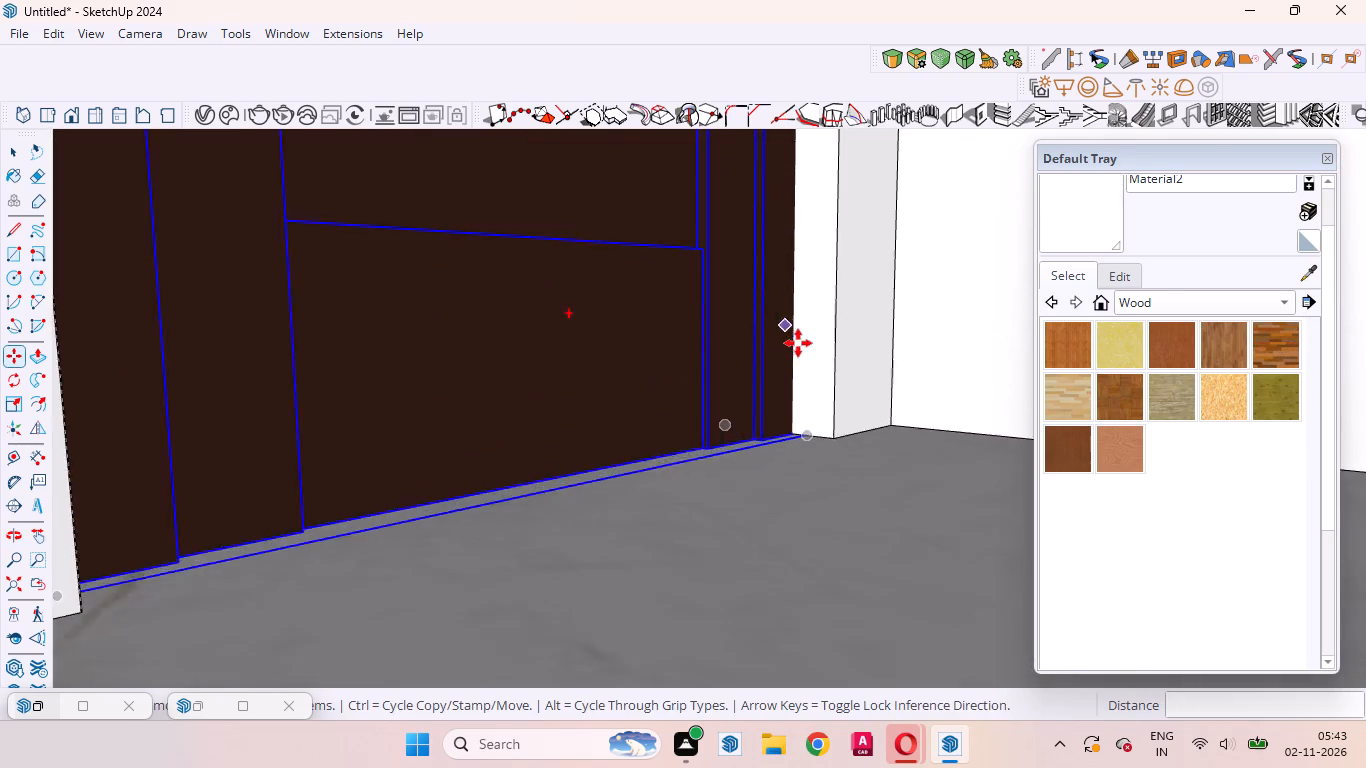
scroll(798, 343, up, 8)
middle_drag(829, 446, 675, 229)
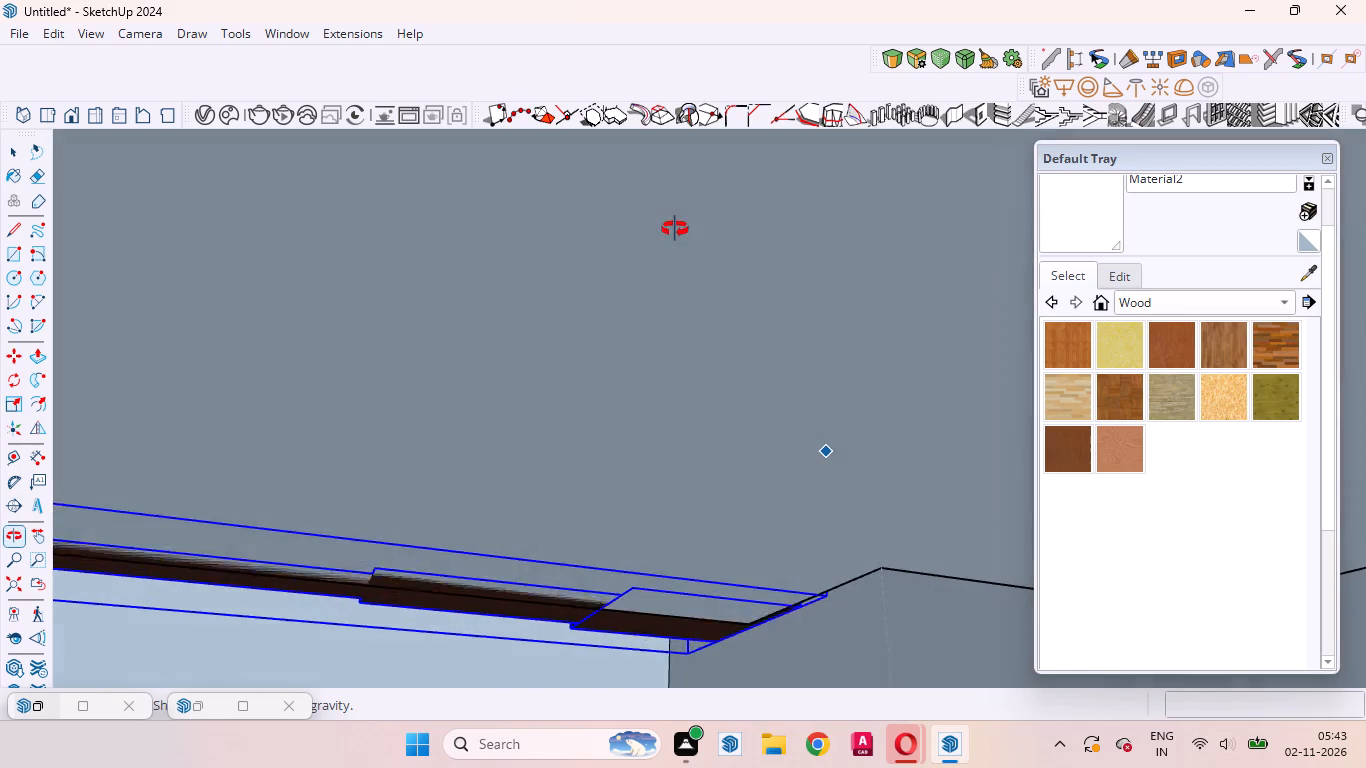
middle_drag(675, 229, 877, 581)
scroll(806, 530, down, 10)
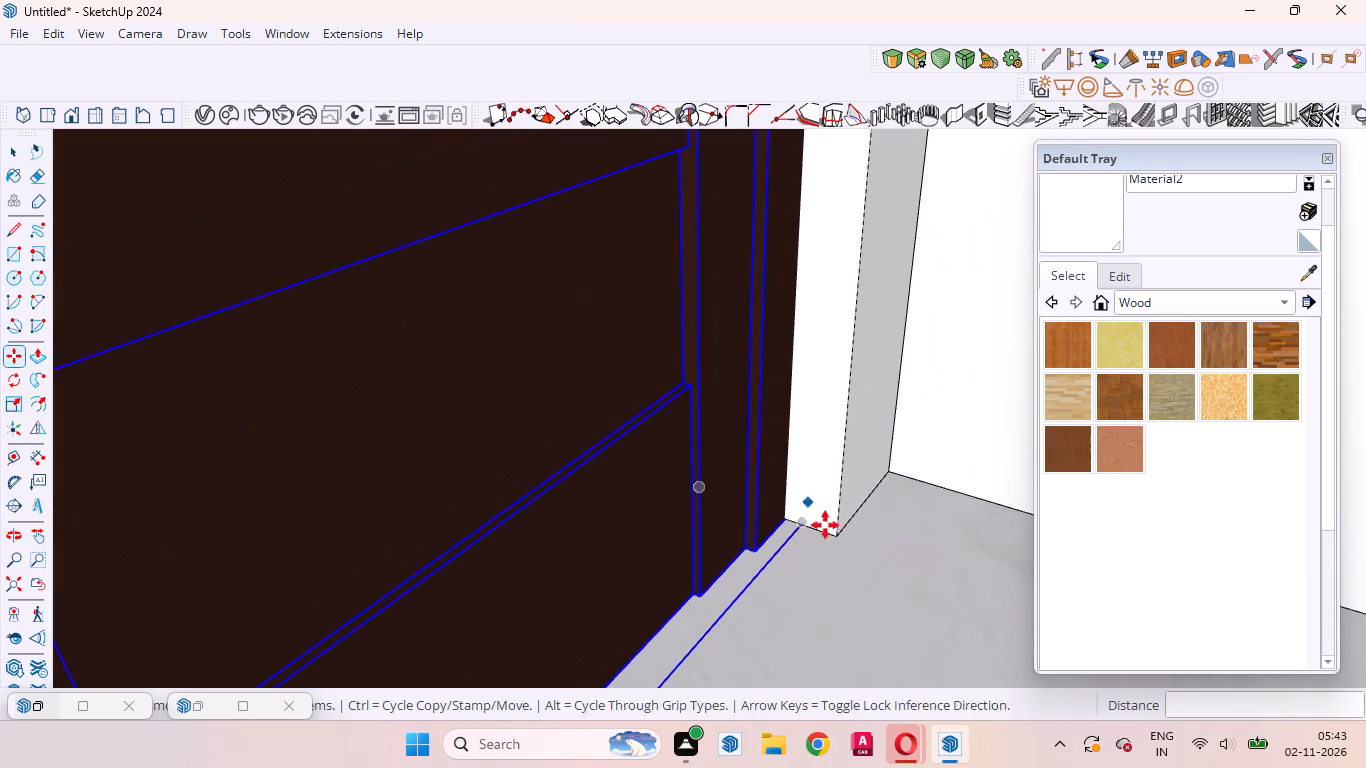
click(830, 560)
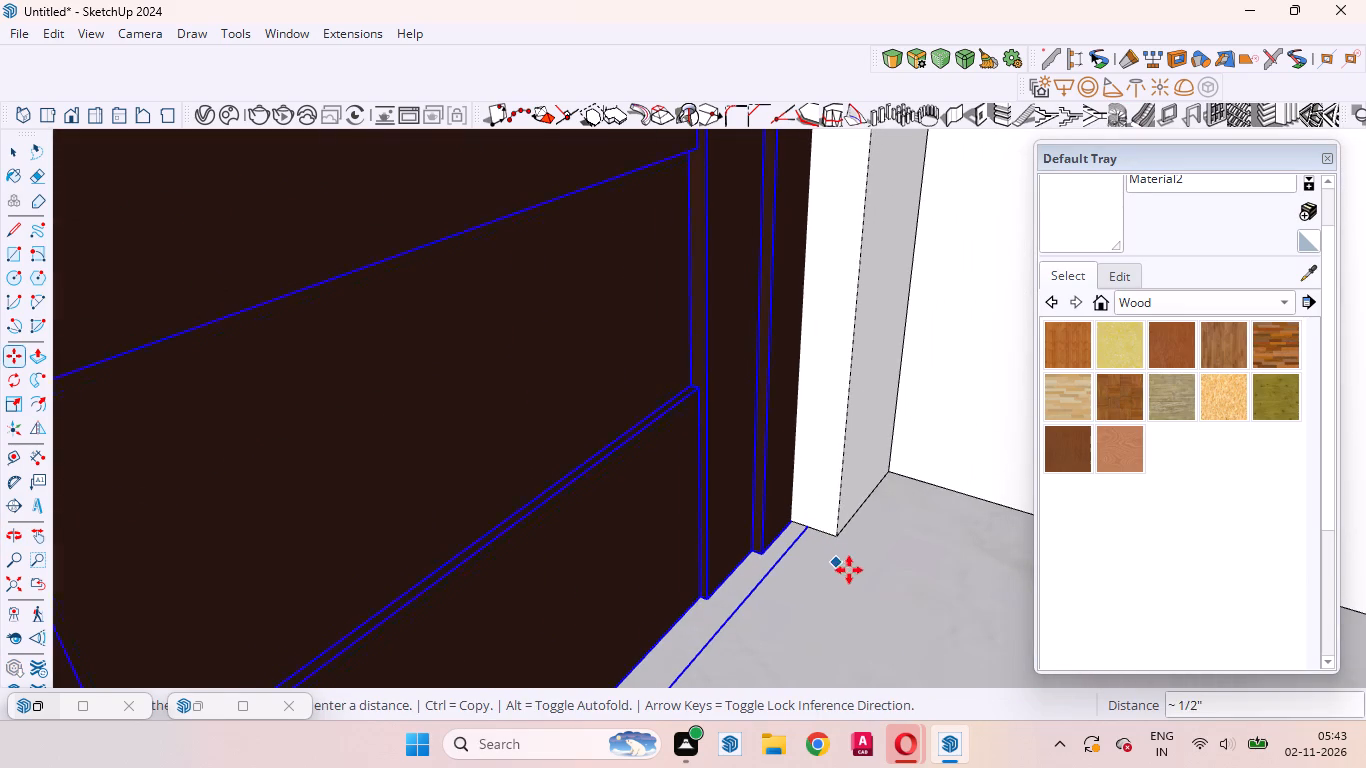
click(851, 571)
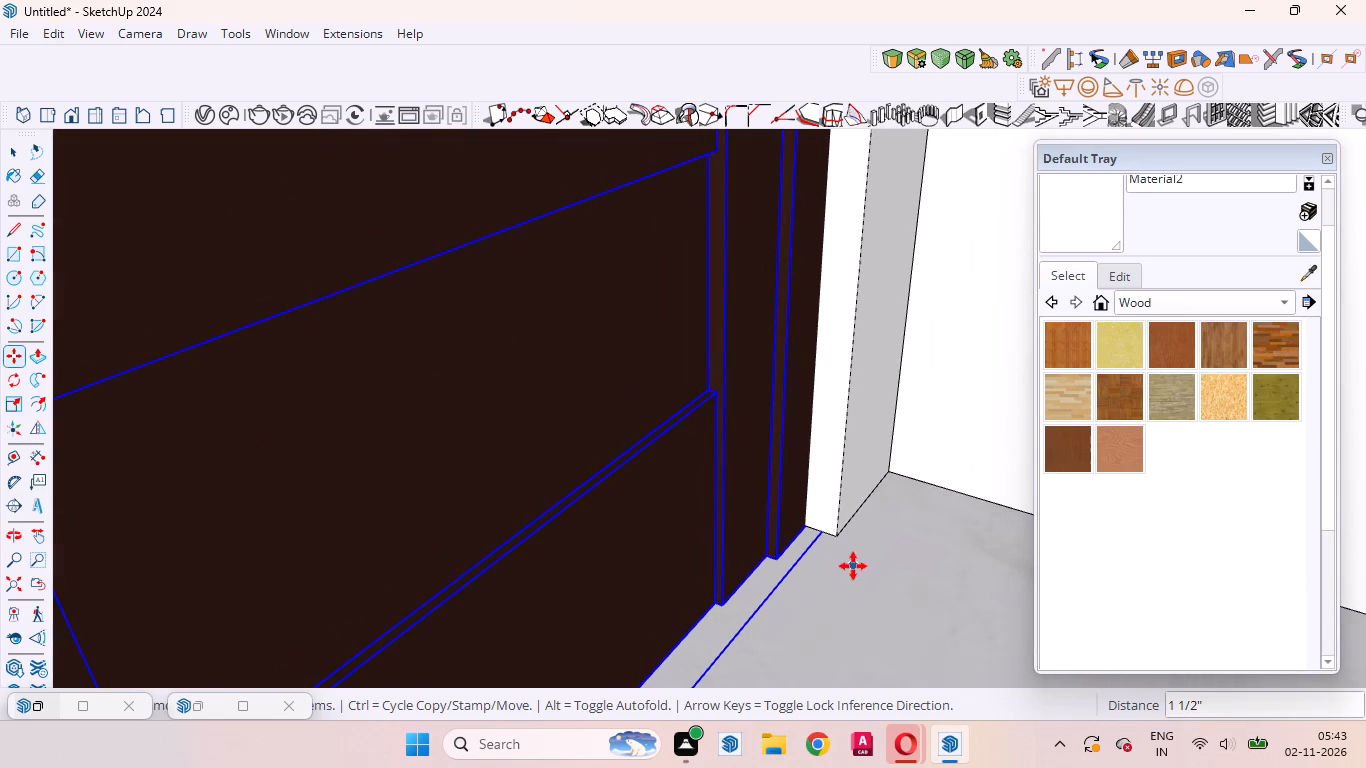
click(12, 154)
Examine the door in its recess from outside the house and up close at its head, beneath the slatted wooden ceiling.
scroll(639, 309, down, 15)
middle_drag(745, 387, 745, 369)
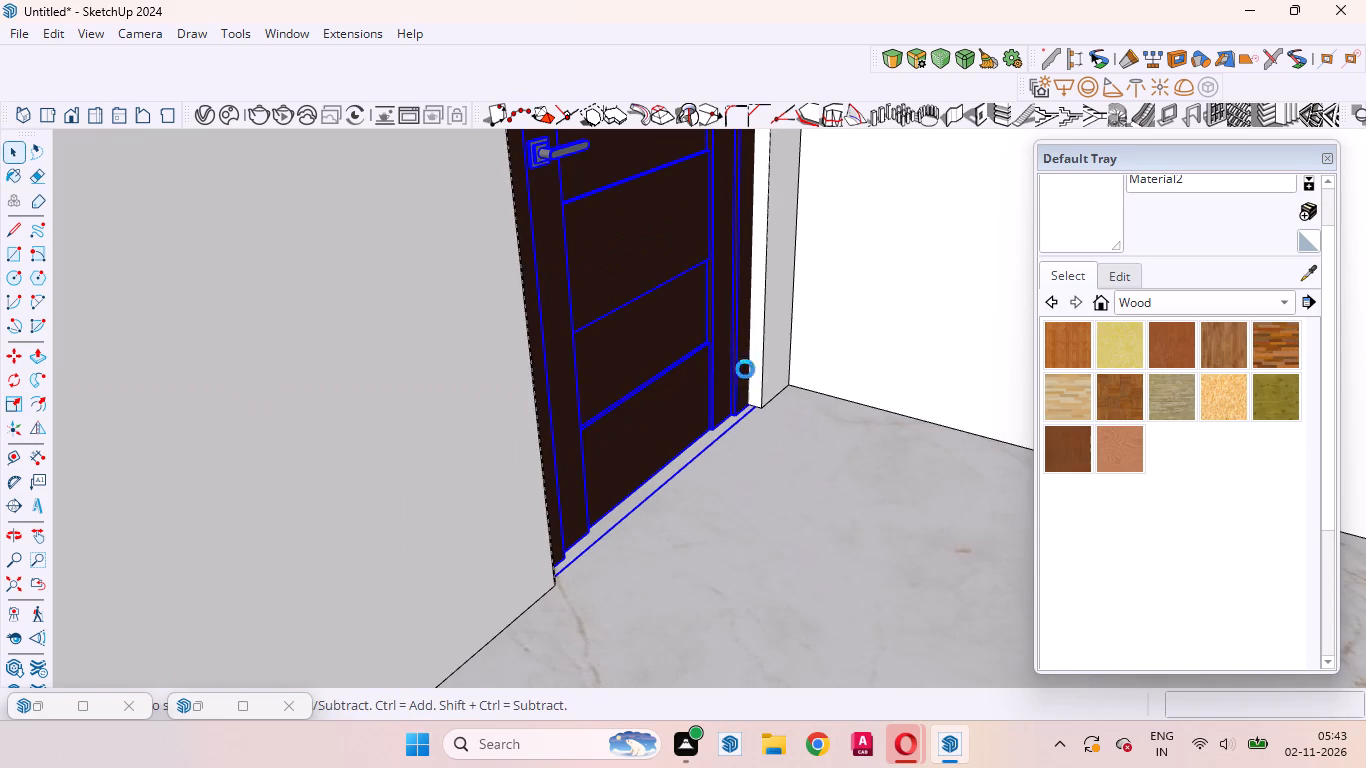
middle_drag(745, 369, 784, 296)
scroll(779, 318, down, 11)
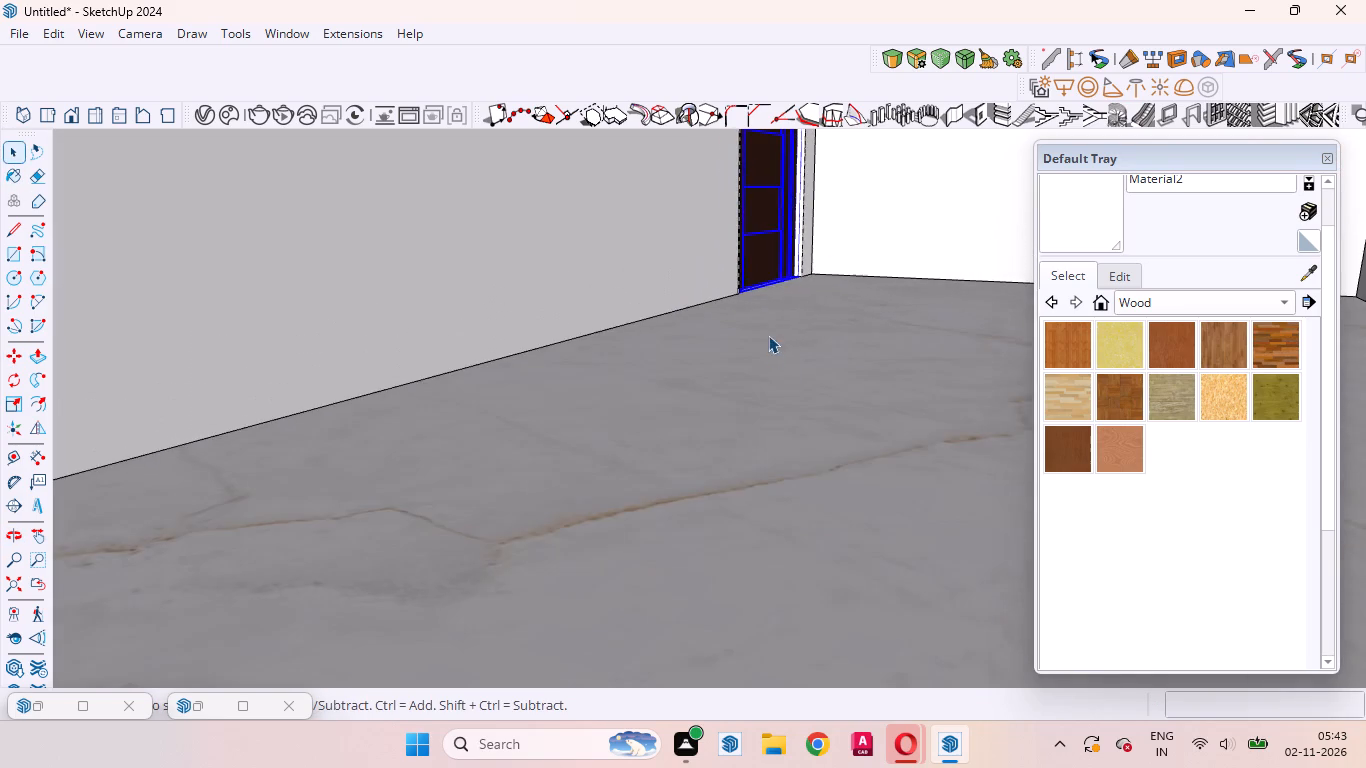
middle_drag(771, 331, 805, 417)
scroll(805, 417, up, 1)
scroll(805, 416, down, 20)
scroll(805, 416, down, 4)
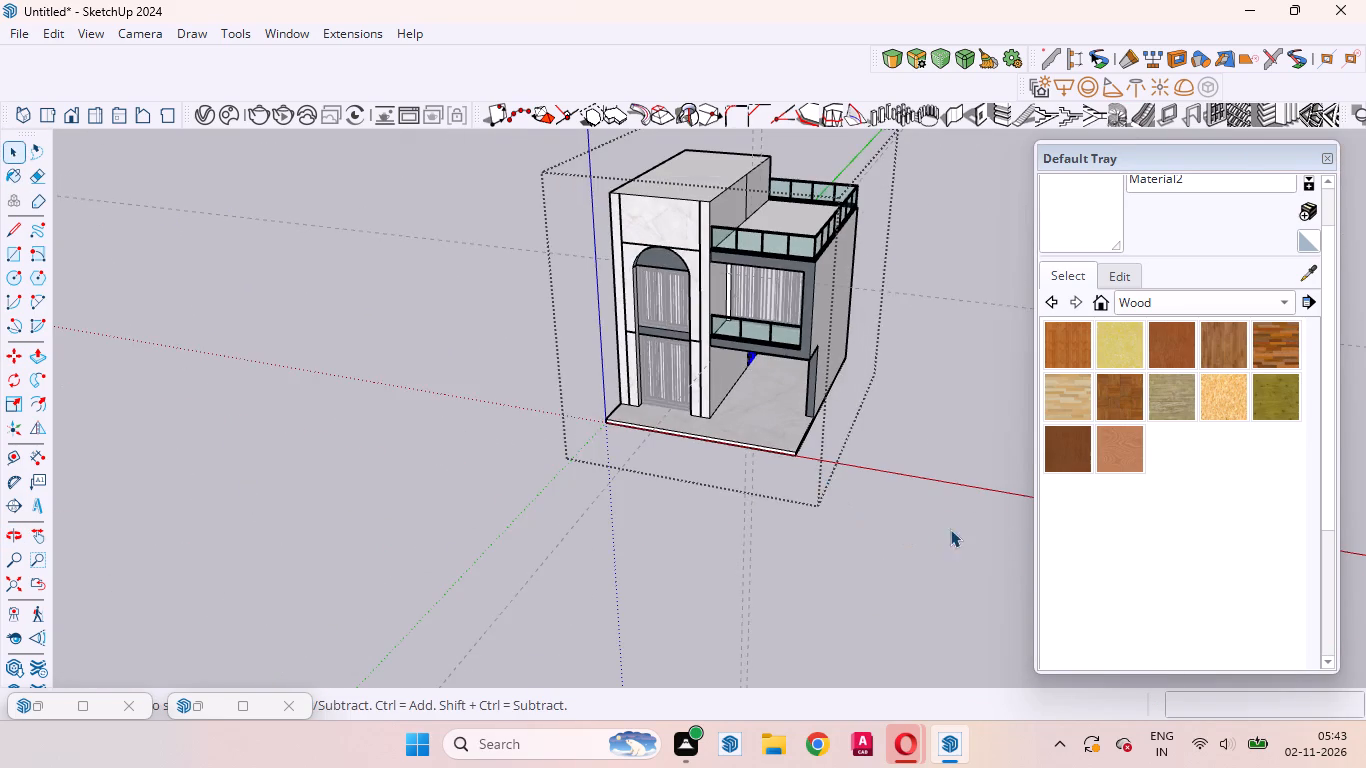
click(947, 529)
scroll(715, 313, up, 11)
middle_drag(775, 459, 759, 296)
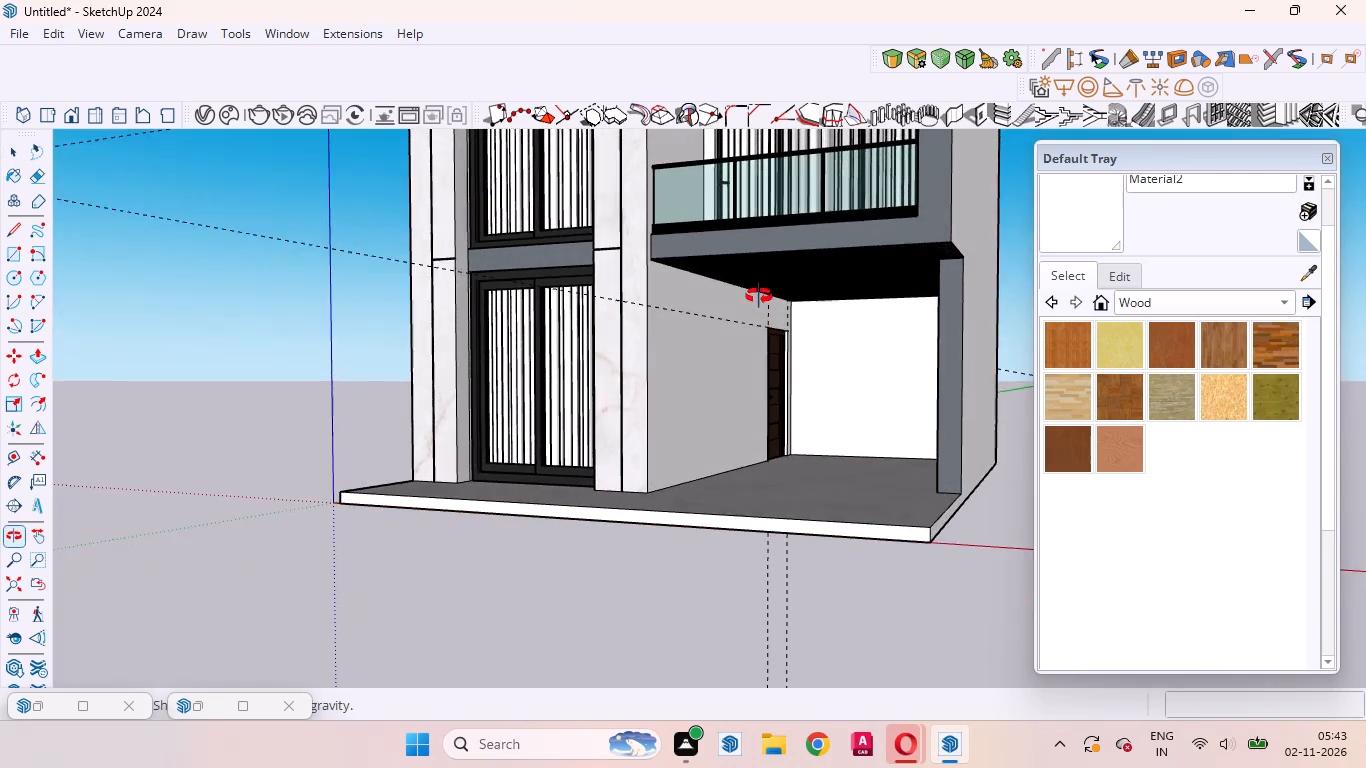
middle_drag(759, 296, 764, 288)
scroll(765, 288, up, 17)
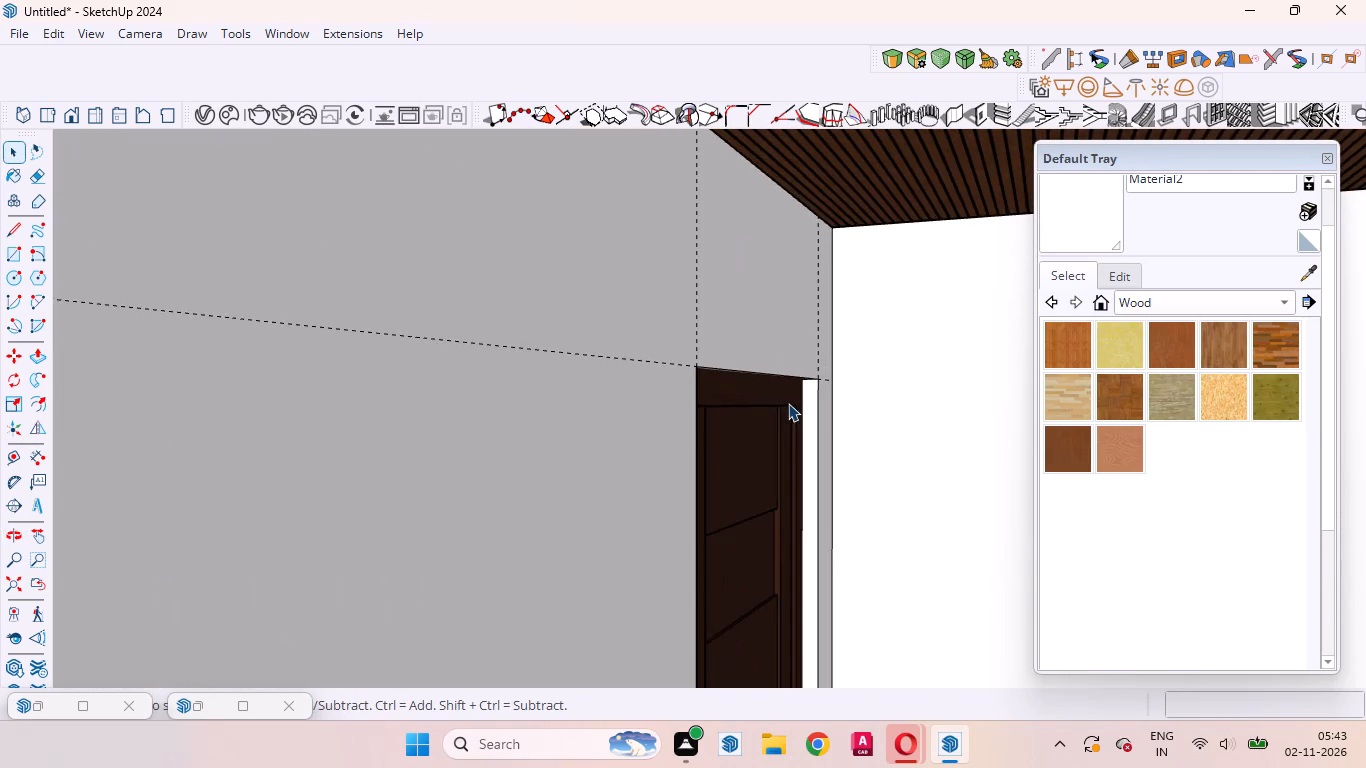
middle_drag(788, 404, 754, 291)
scroll(750, 287, up, 1)
scroll(750, 287, down, 8)
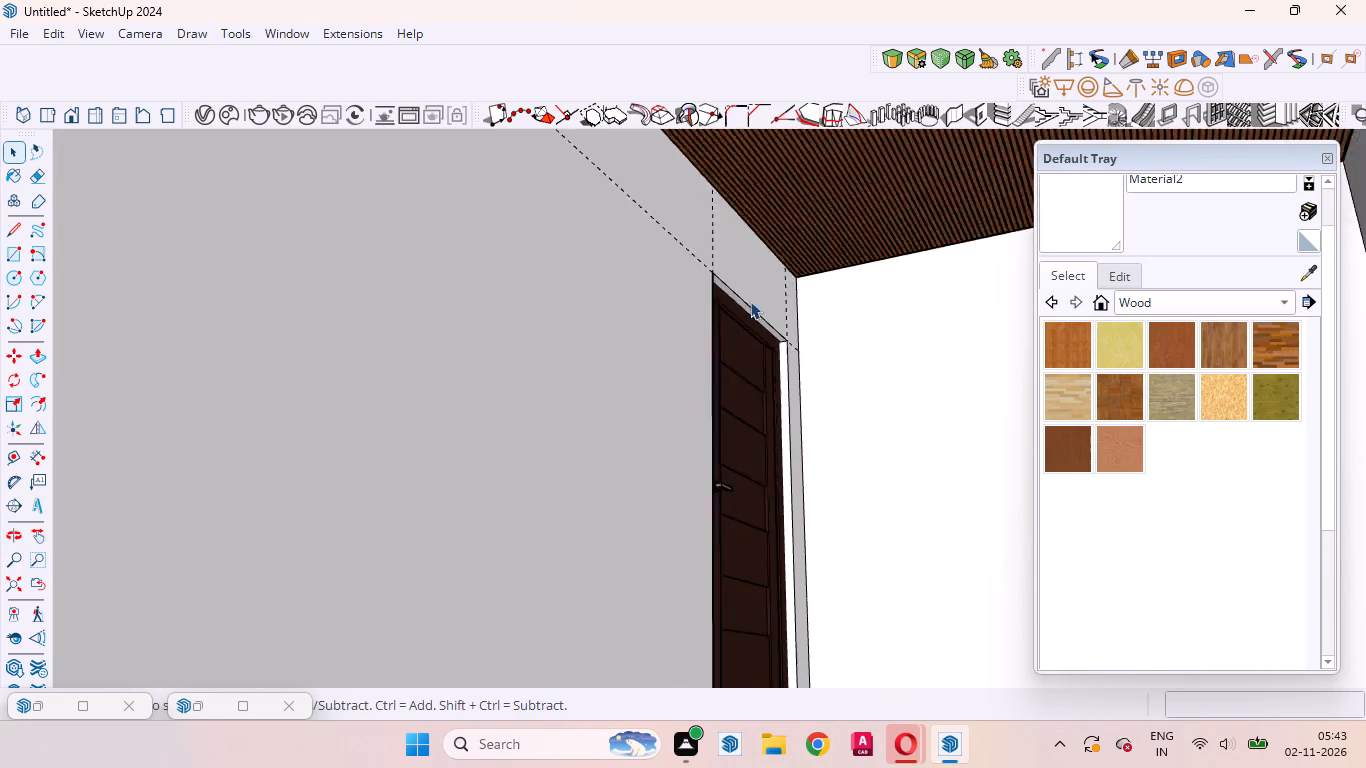
scroll(750, 301, down, 6)
click(43, 595)
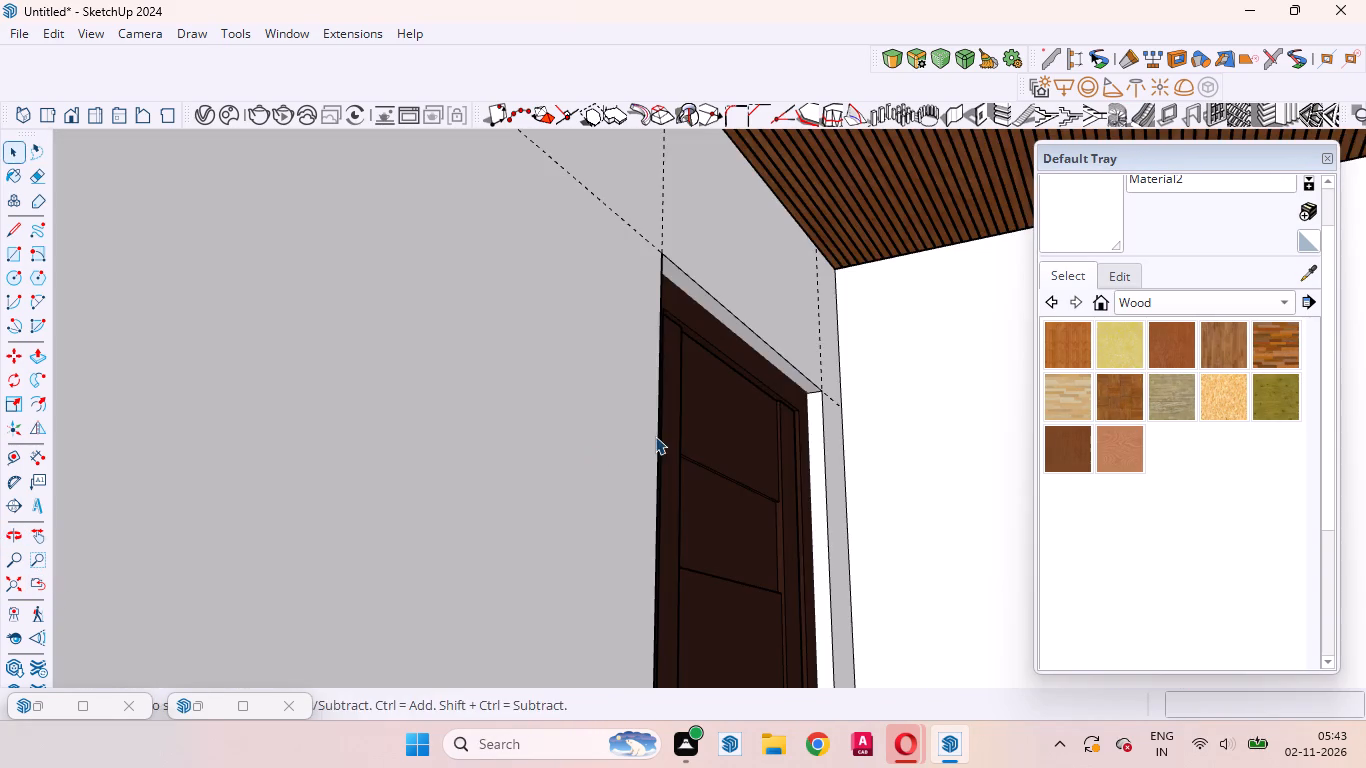
middle_drag(655, 436, 701, 553)
scroll(717, 522, down, 16)
scroll(740, 565, up, 3)
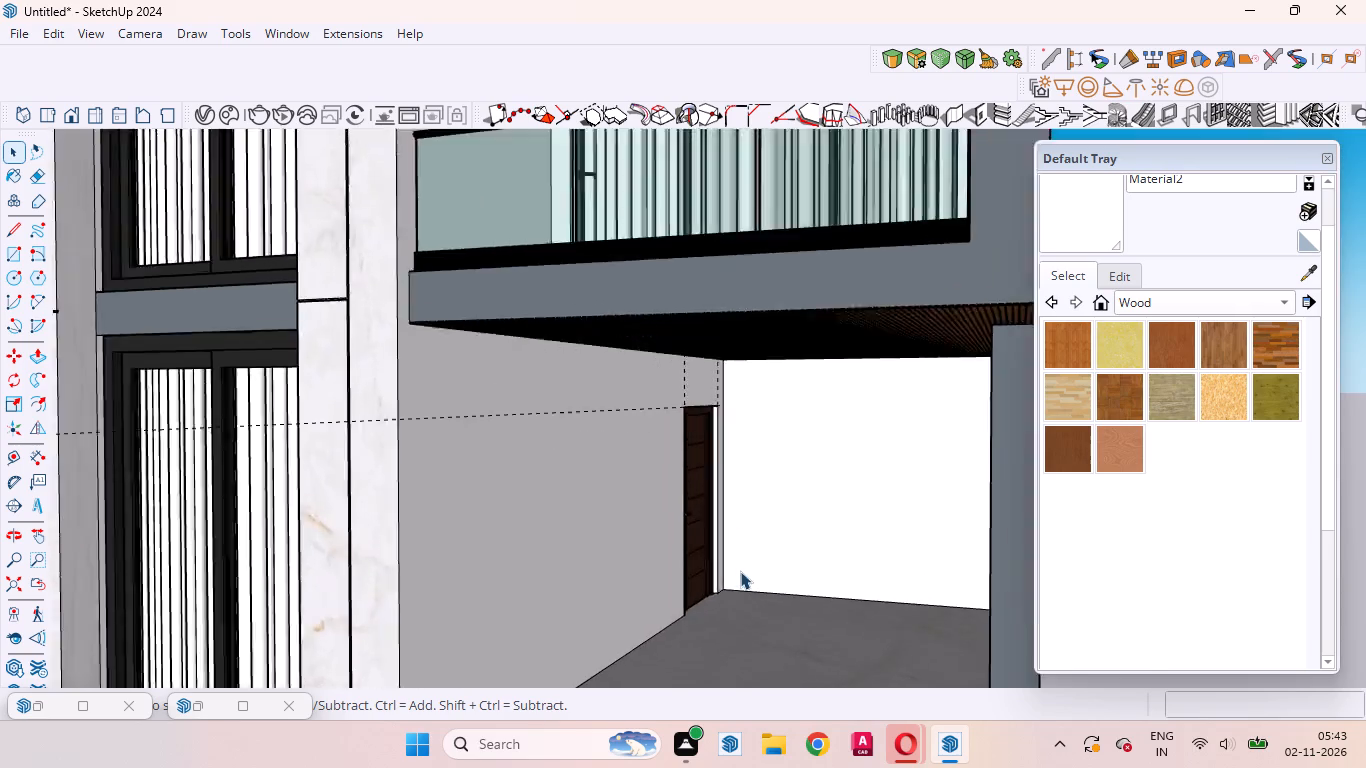
Move the door 1 3/16" along the red axis, toward the outer face of the side wall.
scroll(740, 571, up, 3)
middle_drag(739, 620, 747, 661)
scroll(690, 605, up, 4)
click(686, 593)
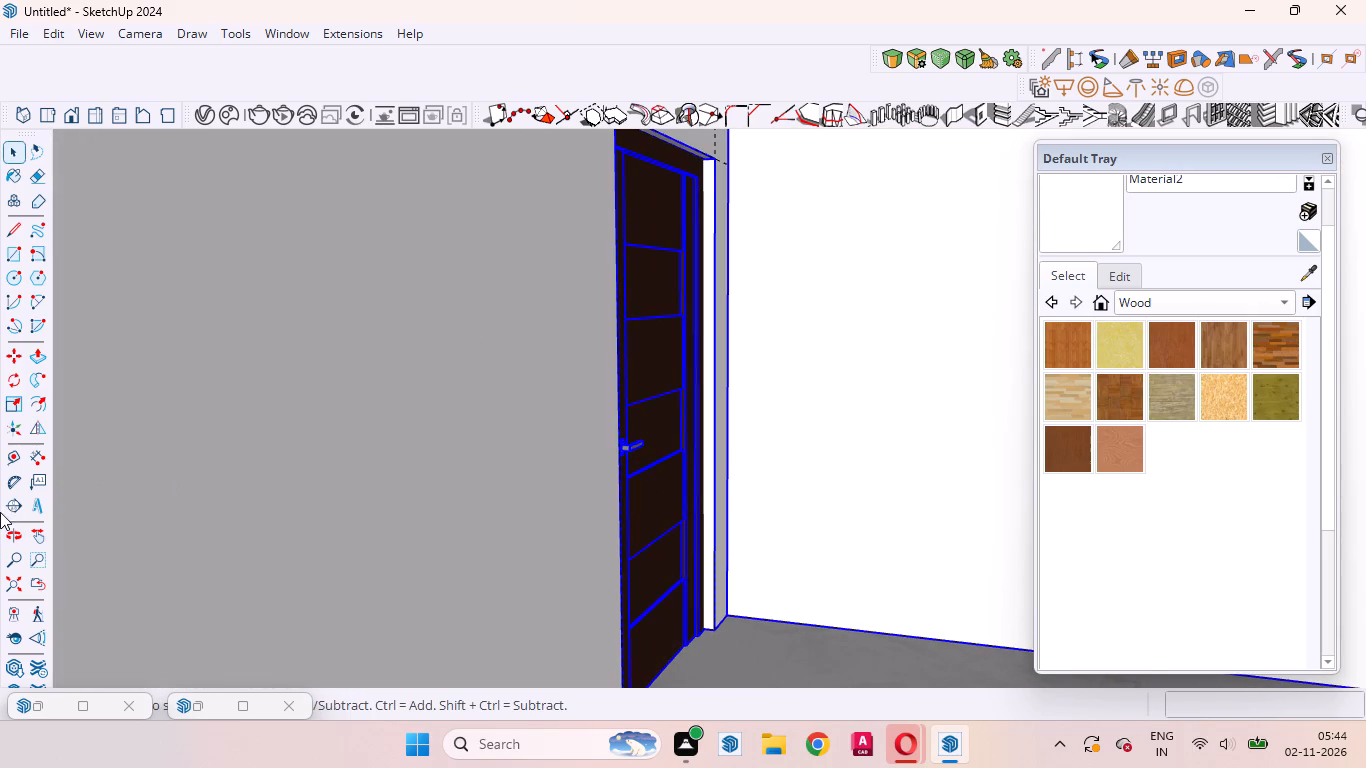
triple_click(670, 525)
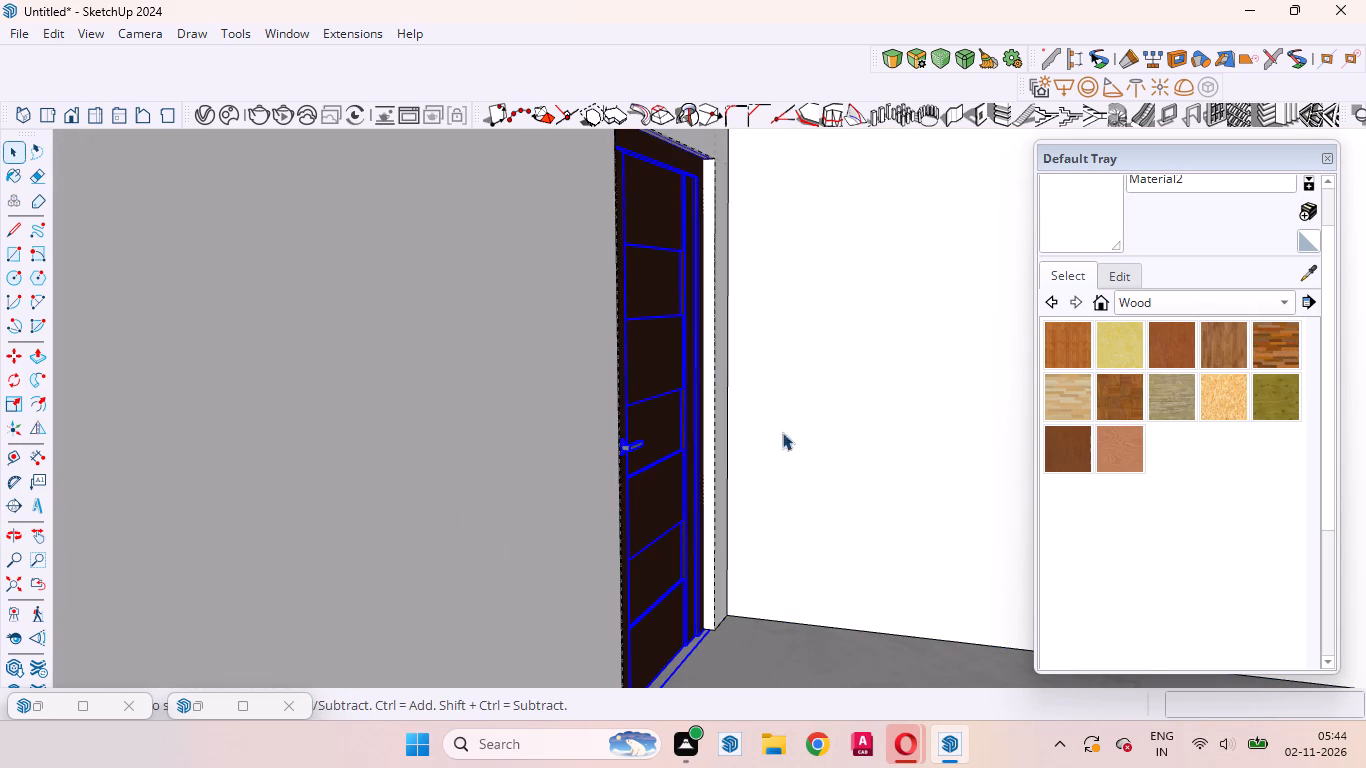
click(6, 347)
scroll(447, 353, down, 4)
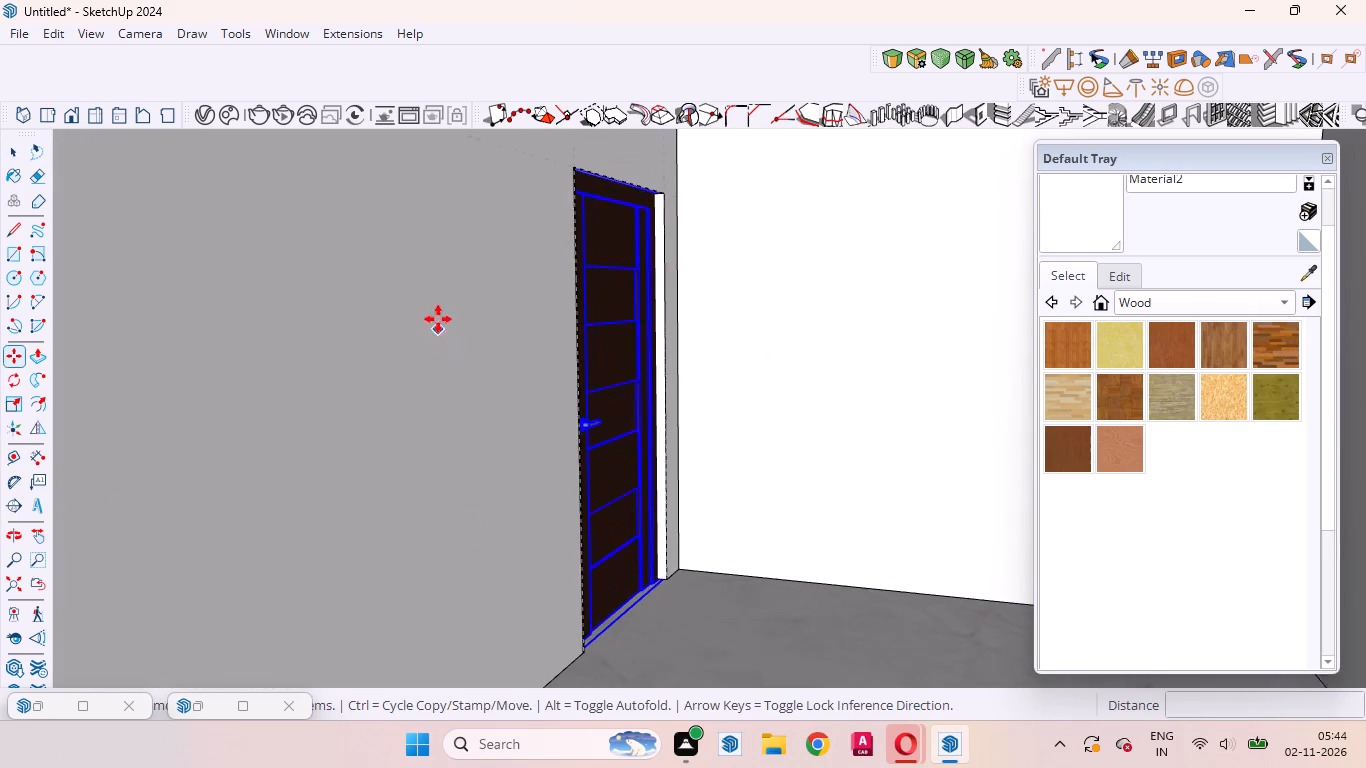
scroll(438, 319, down, 1)
scroll(667, 532, up, 4)
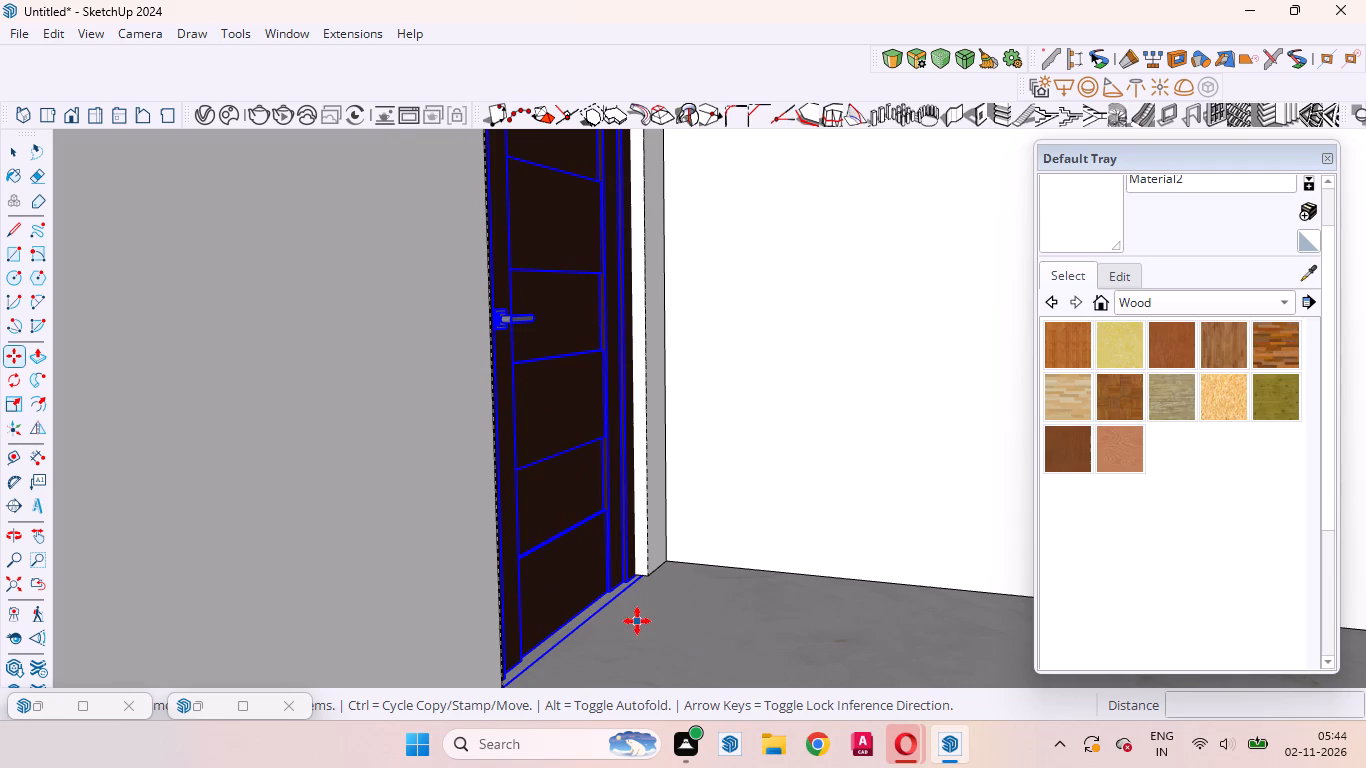
click(637, 621)
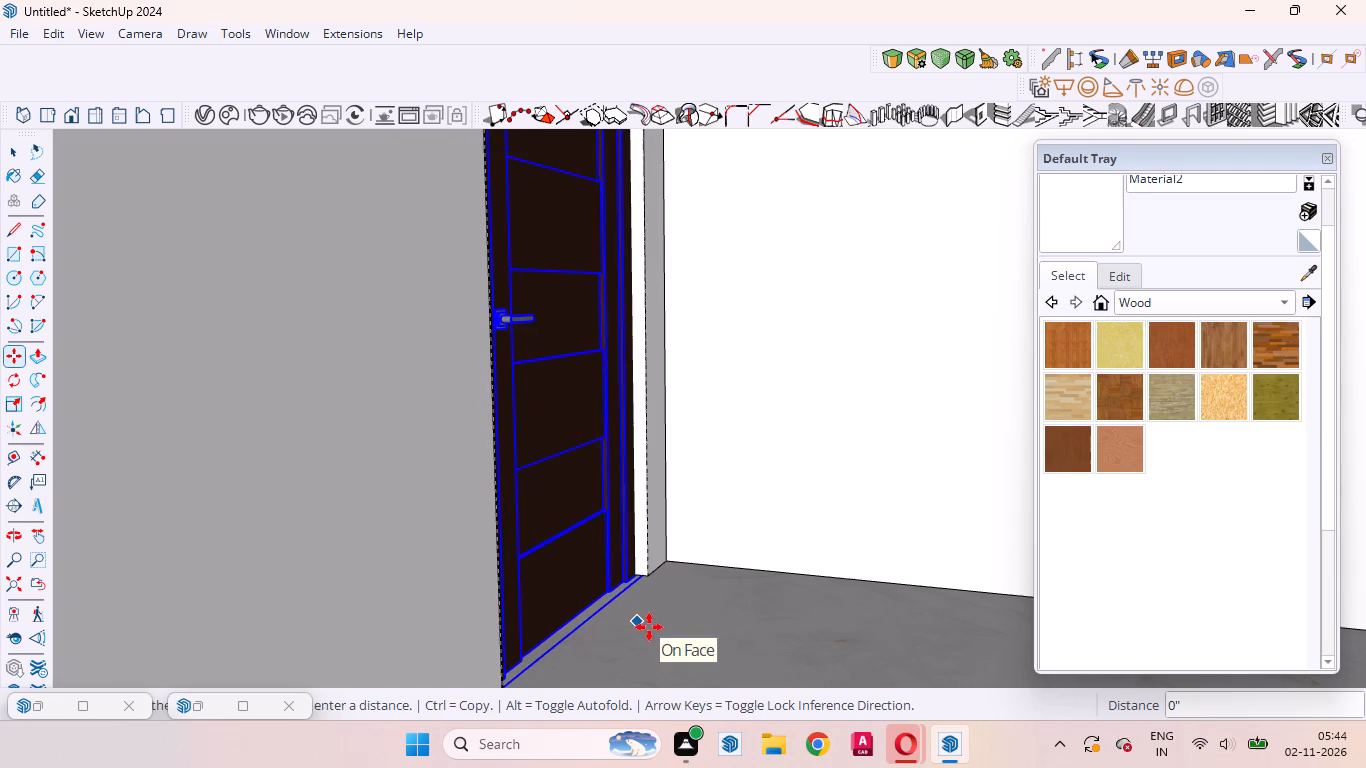
scroll(649, 627, up, 13)
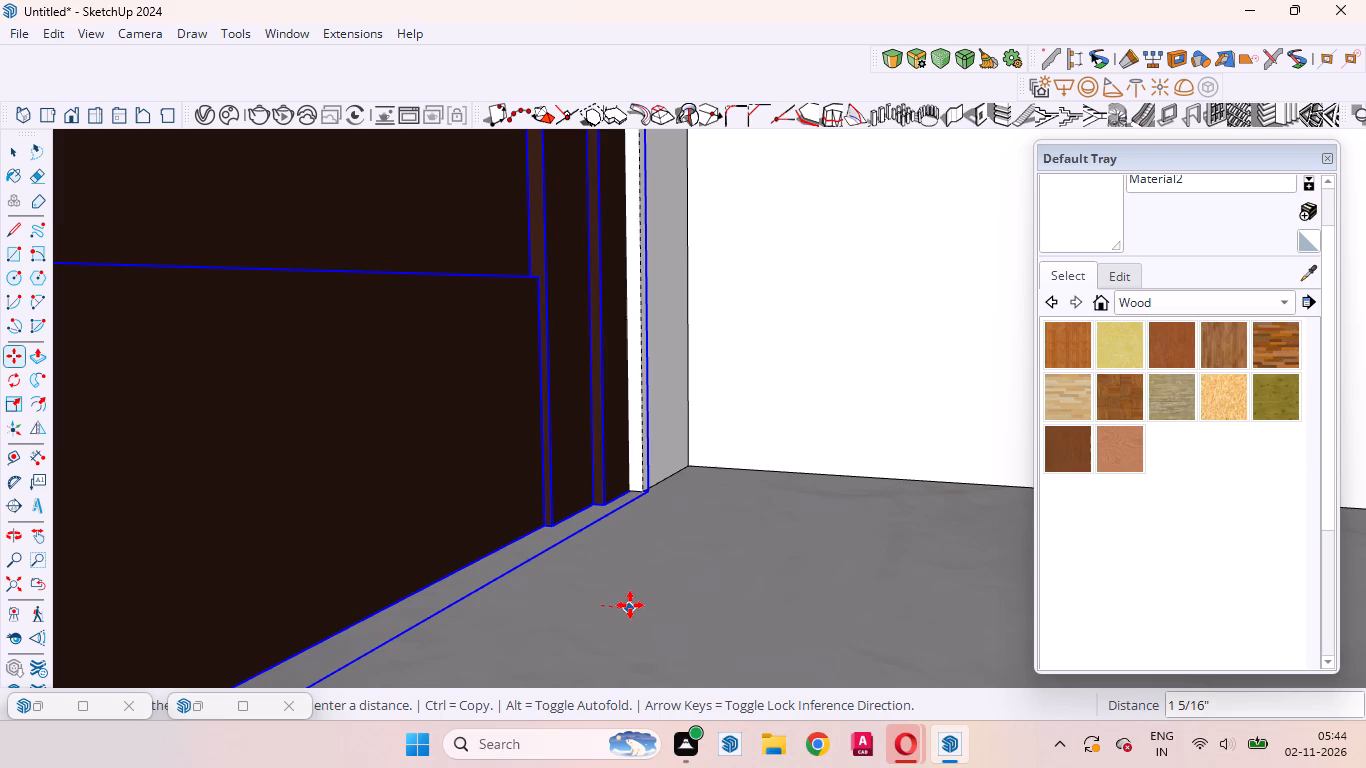
click(627, 604)
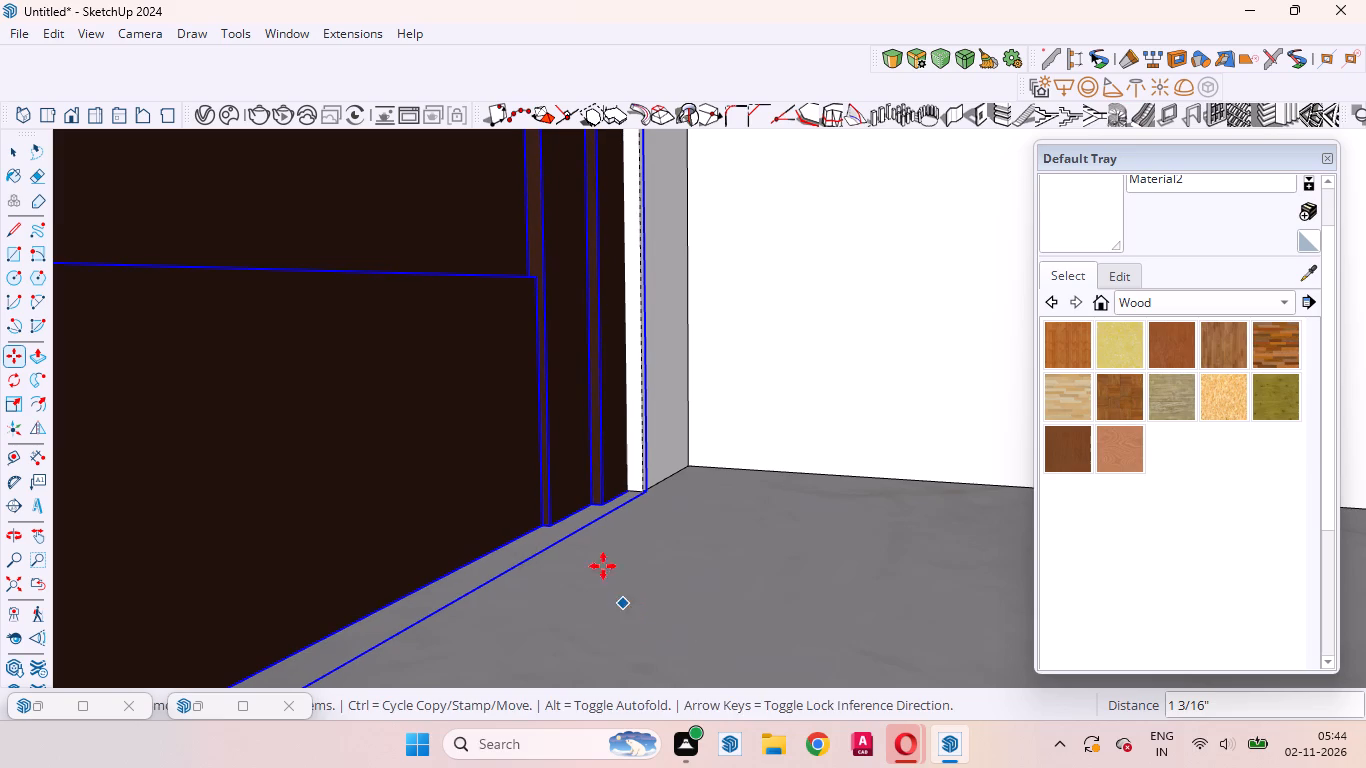
click(13, 154)
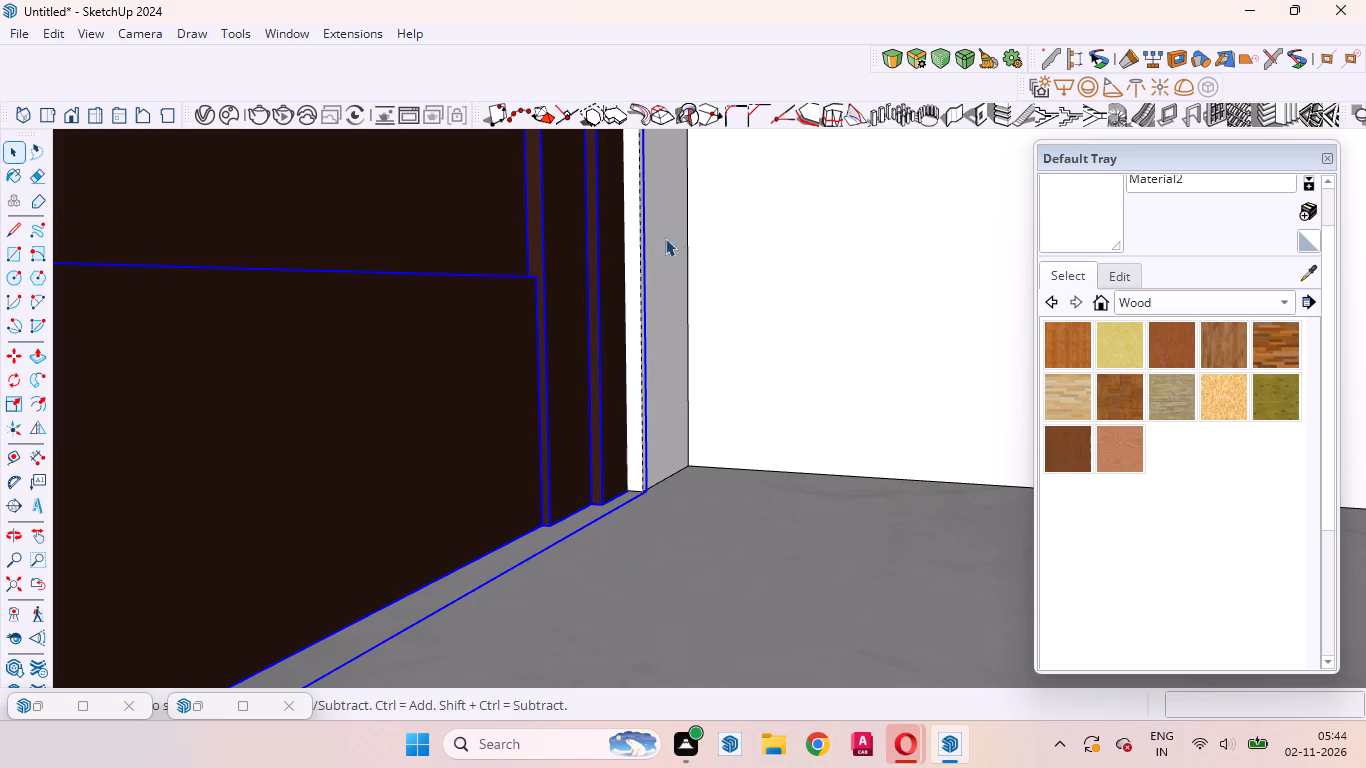
Examine the glazed first-floor balcony and the whole house from outside, with nothing selected.
middle_drag(847, 285, 906, 500)
scroll(873, 429, down, 19)
middle_drag(930, 584, 912, 425)
scroll(910, 416, down, 20)
scroll(910, 416, down, 12)
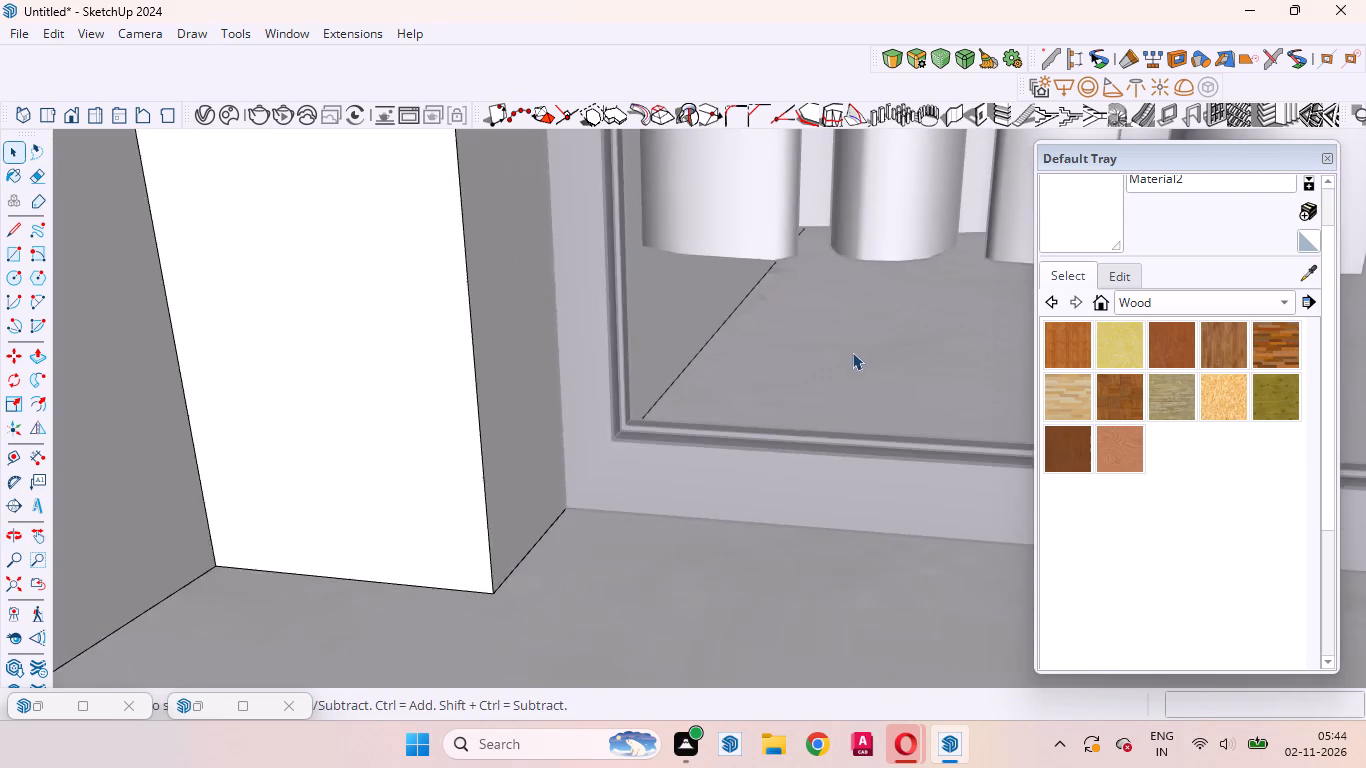
scroll(852, 352, down, 20)
scroll(852, 352, down, 20)
scroll(852, 352, down, 6)
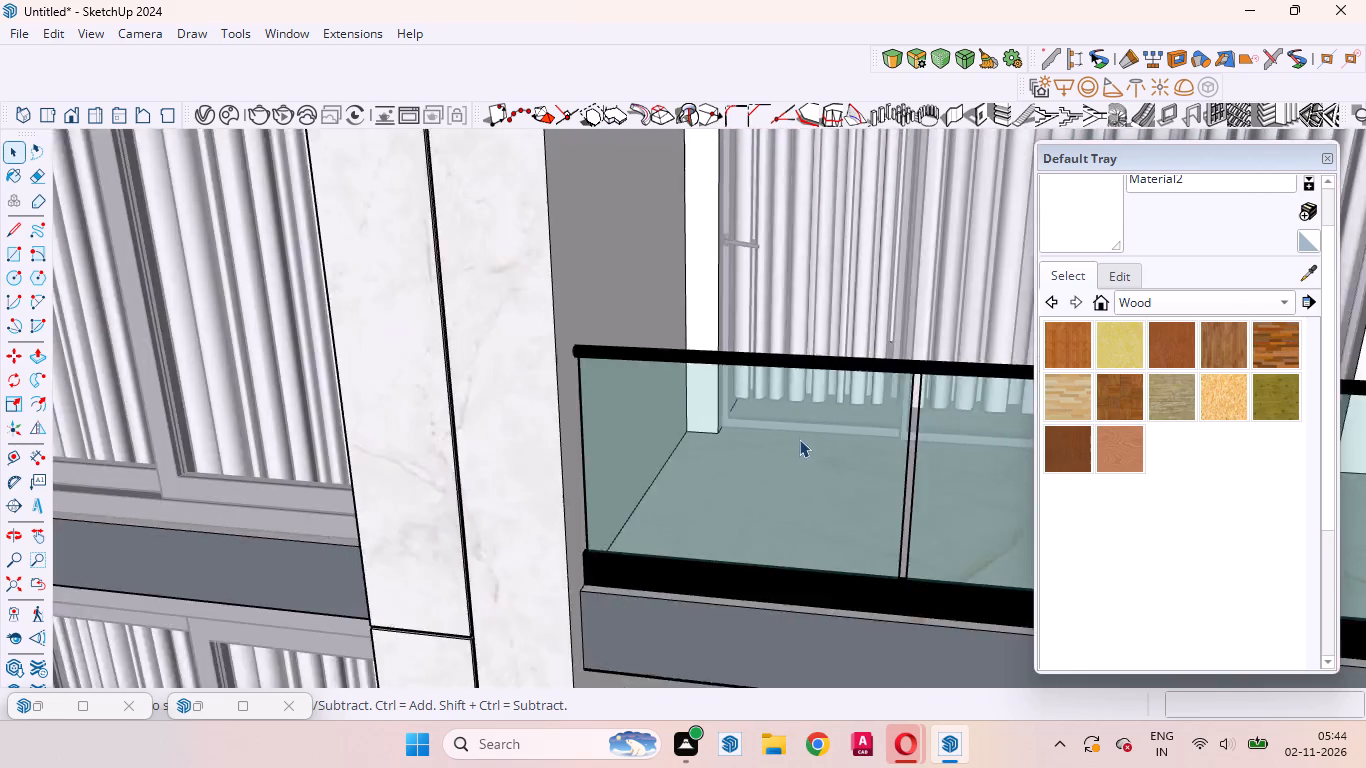
scroll(799, 439, down, 20)
scroll(799, 439, down, 6)
click(974, 500)
click(955, 501)
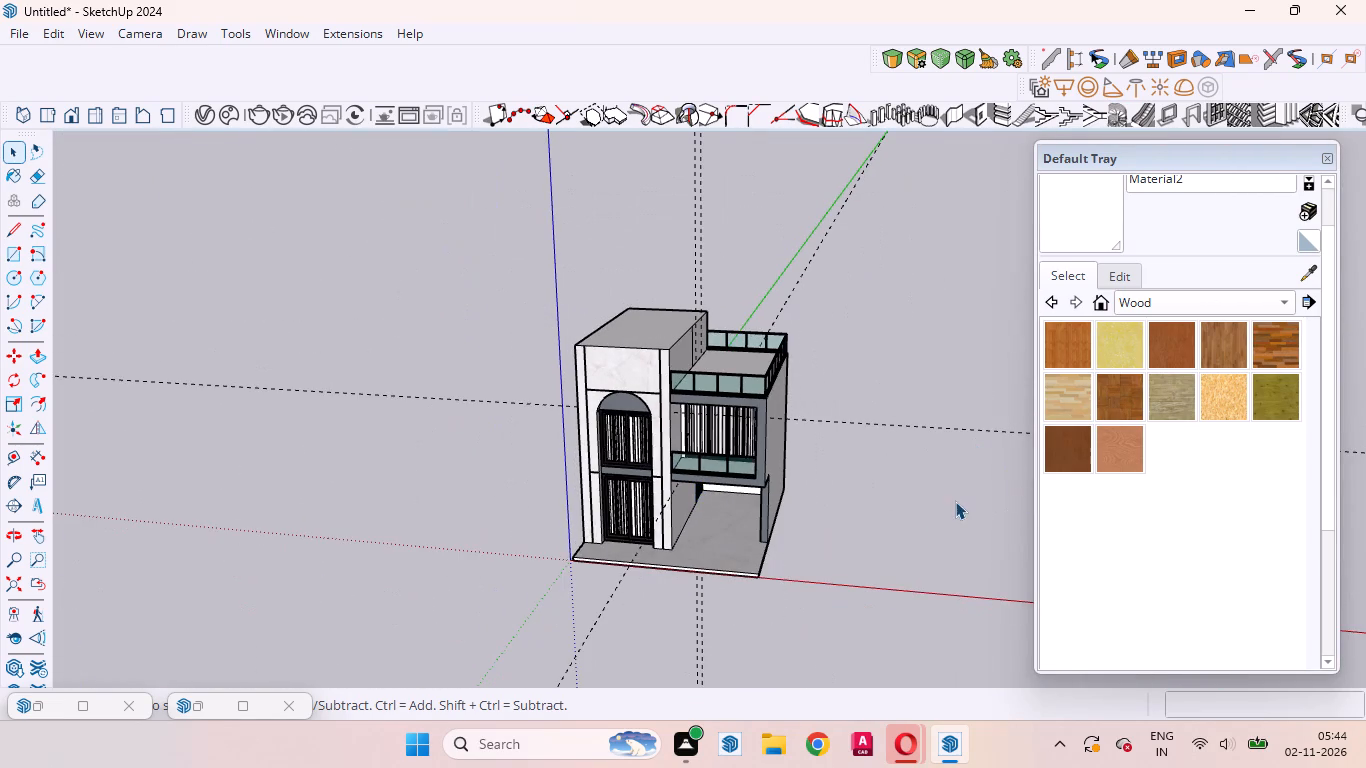
Erase the horizontal guide line at the door's head and the two vertical guide lines at the door opening.
scroll(611, 520, up, 13)
middle_drag(762, 529, 707, 397)
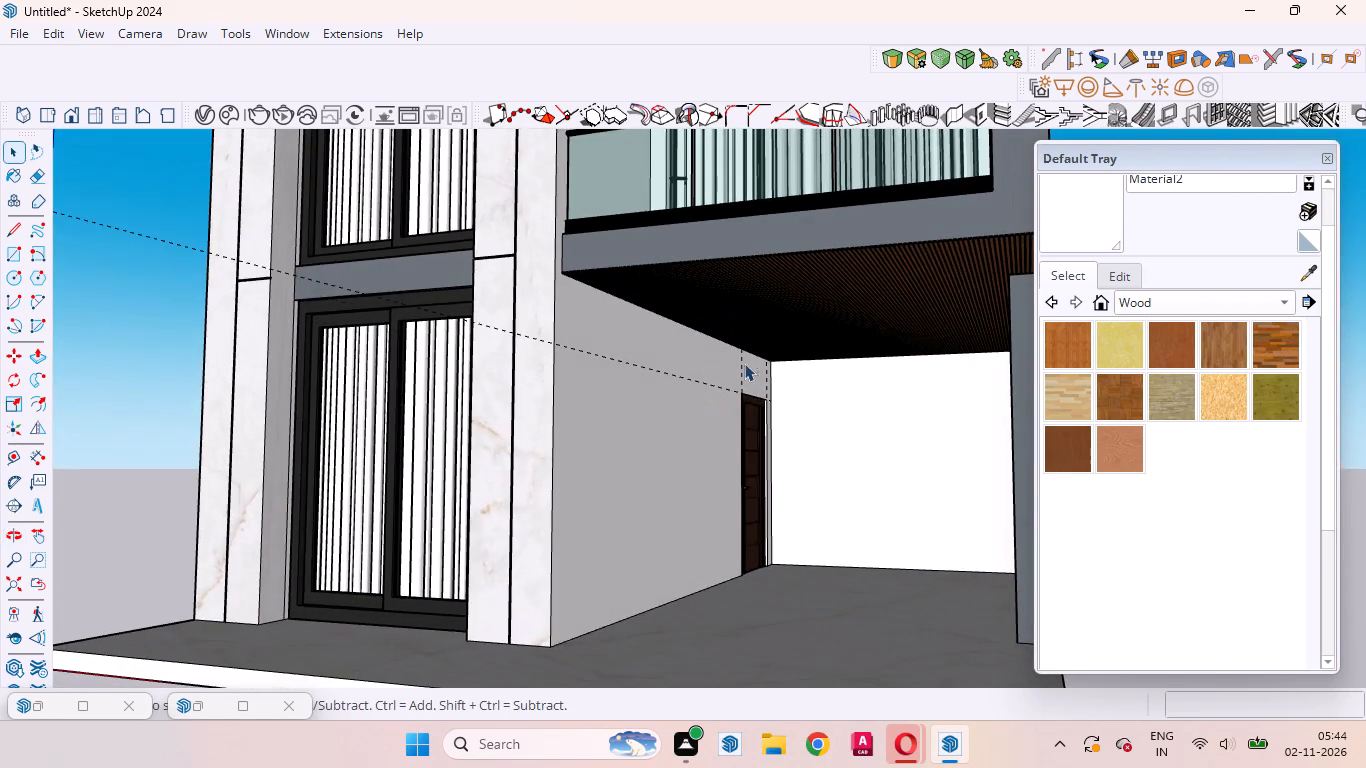
scroll(753, 360, up, 8)
click(730, 356)
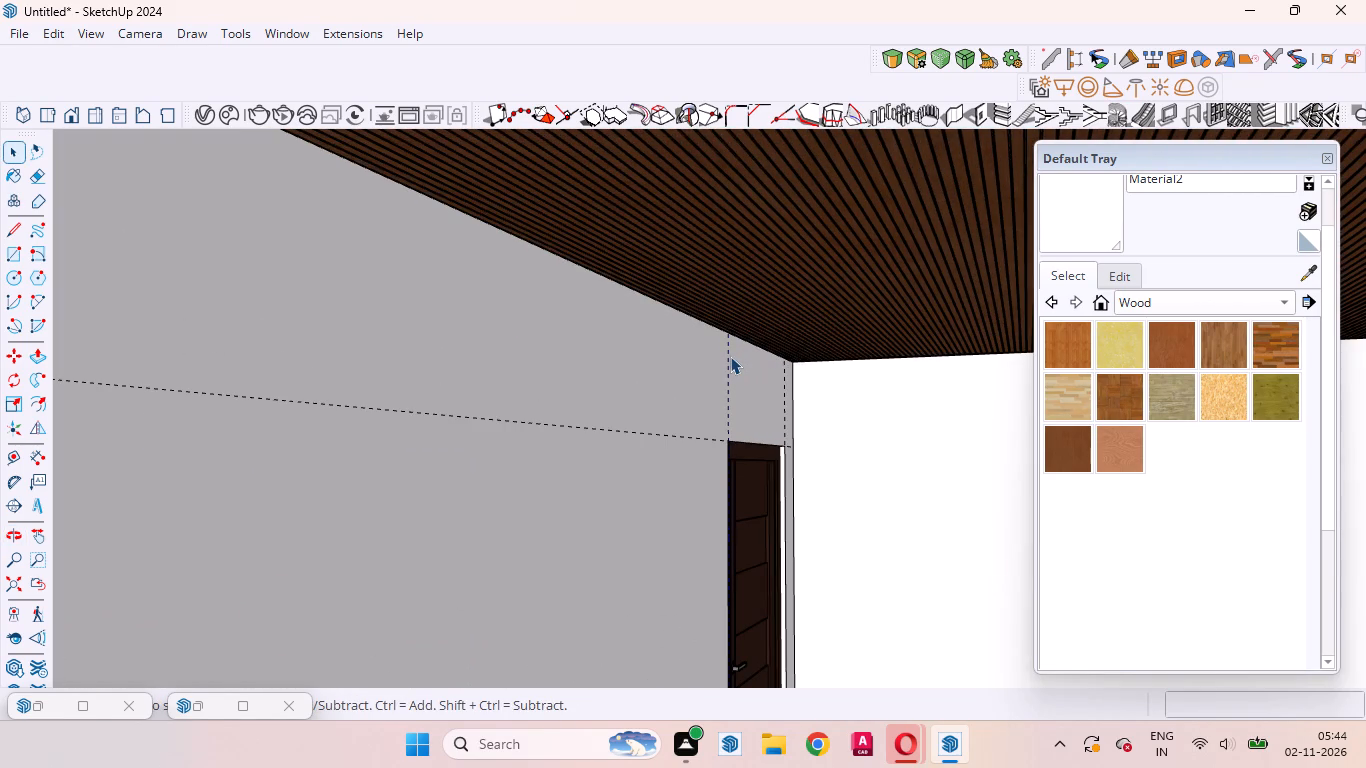
click(48, 172)
click(27, 177)
drag(238, 287, 268, 483)
scroll(809, 434, up, 2)
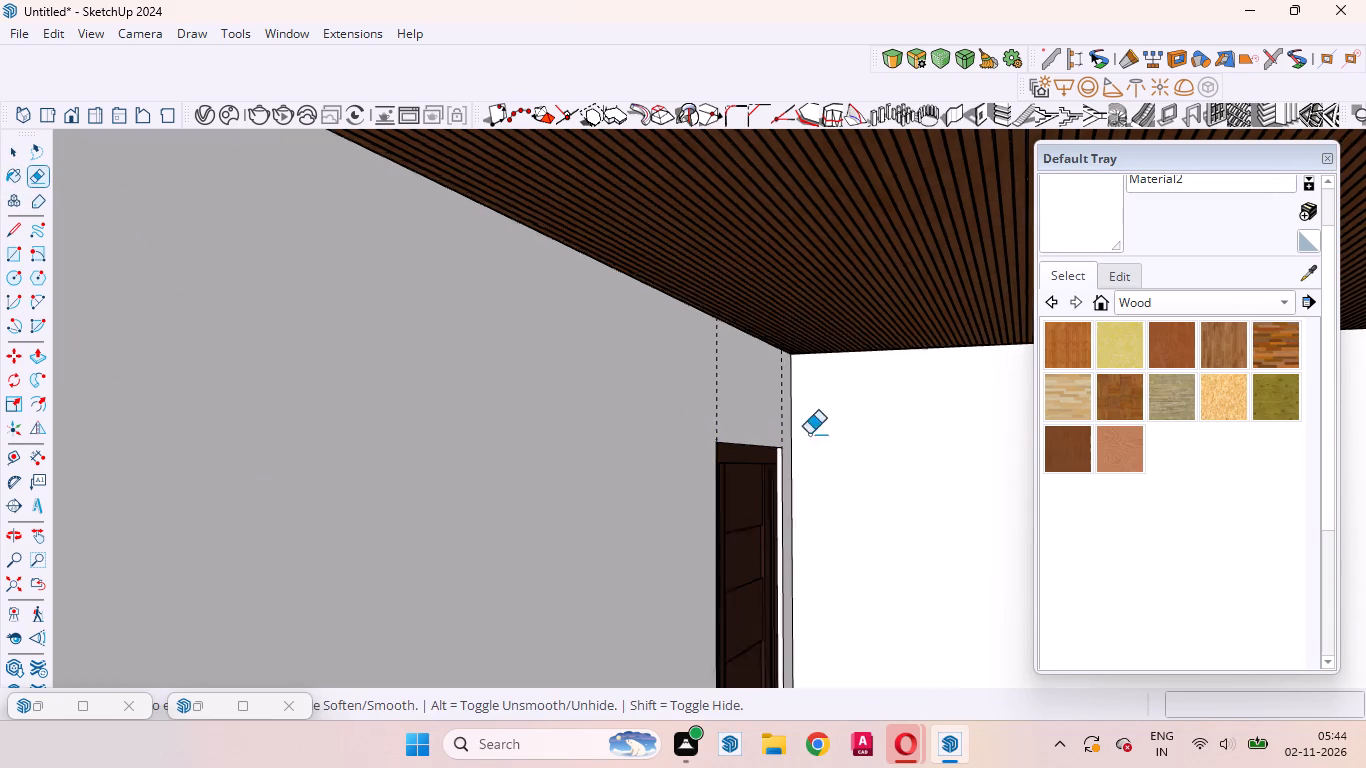
scroll(809, 434, up, 13)
drag(775, 415, 327, 477)
scroll(632, 374, down, 4)
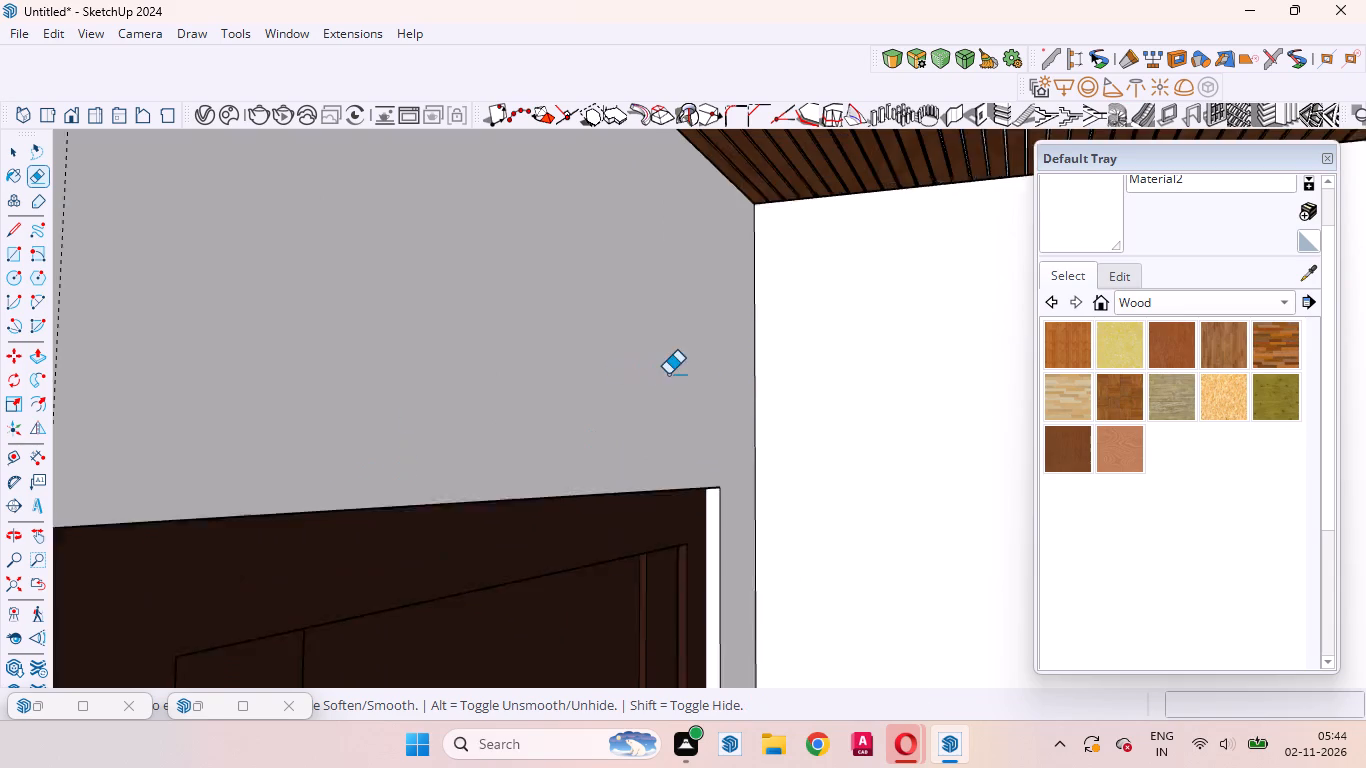
scroll(668, 374, down, 4)
scroll(674, 376, up, 1)
scroll(674, 377, down, 3)
drag(480, 375, 298, 389)
scroll(568, 344, down, 11)
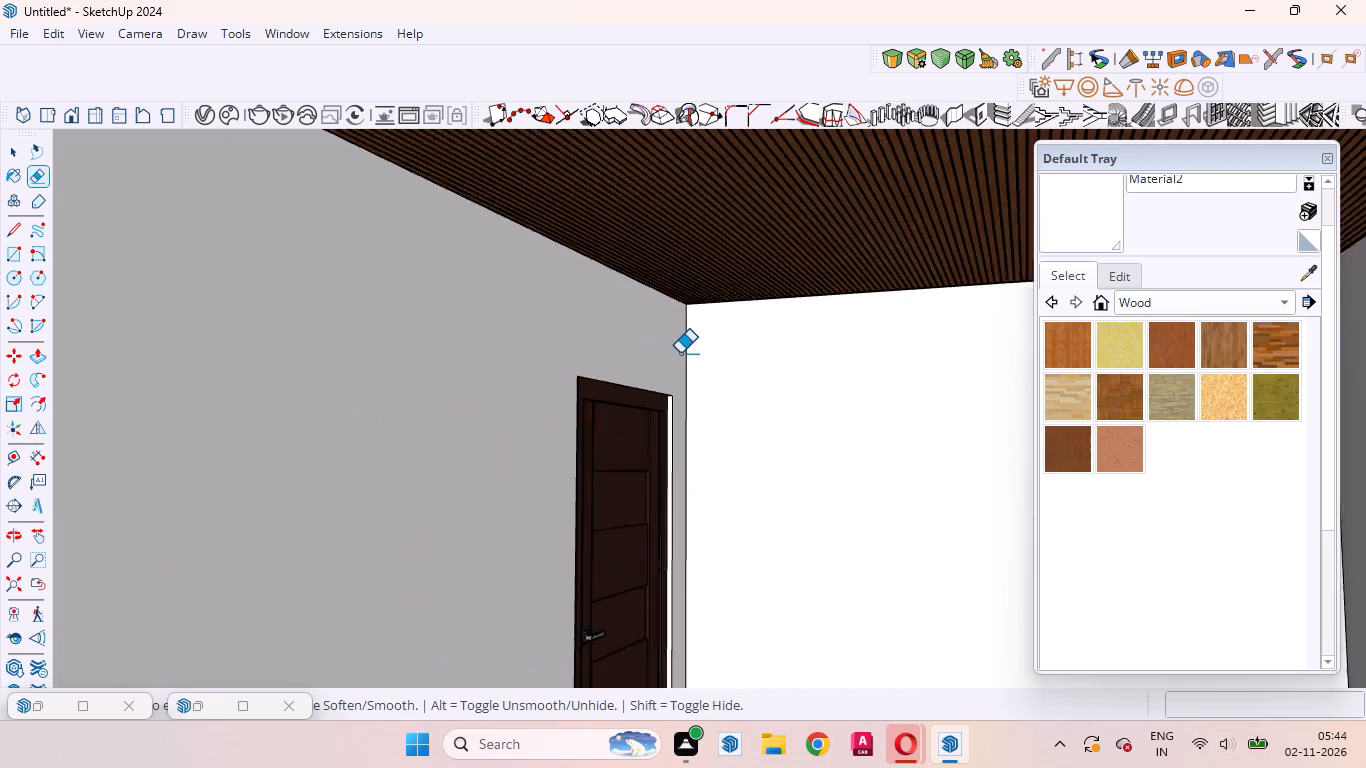
scroll(680, 353, down, 17)
Erase the remaining long guide line crossing the house at first-floor window level.
click(13, 160)
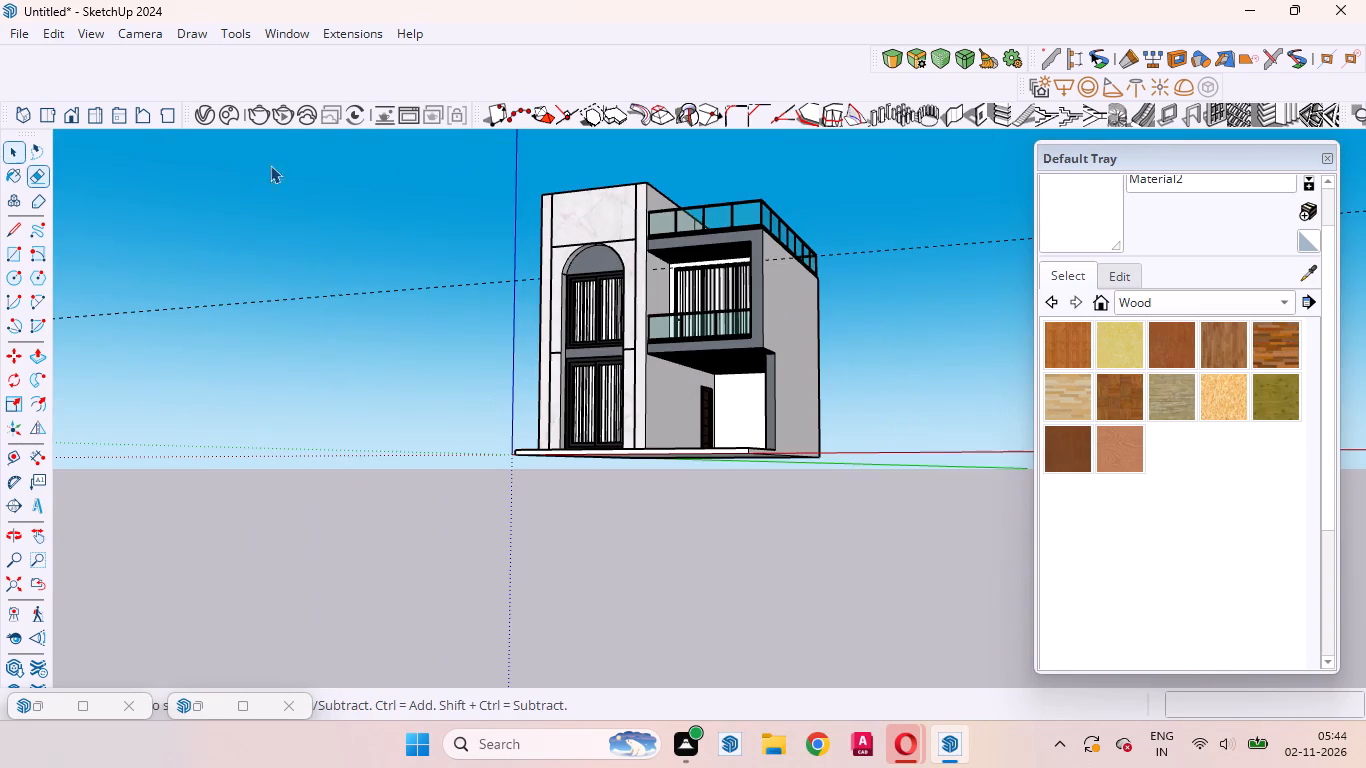
drag(460, 315, 221, 141)
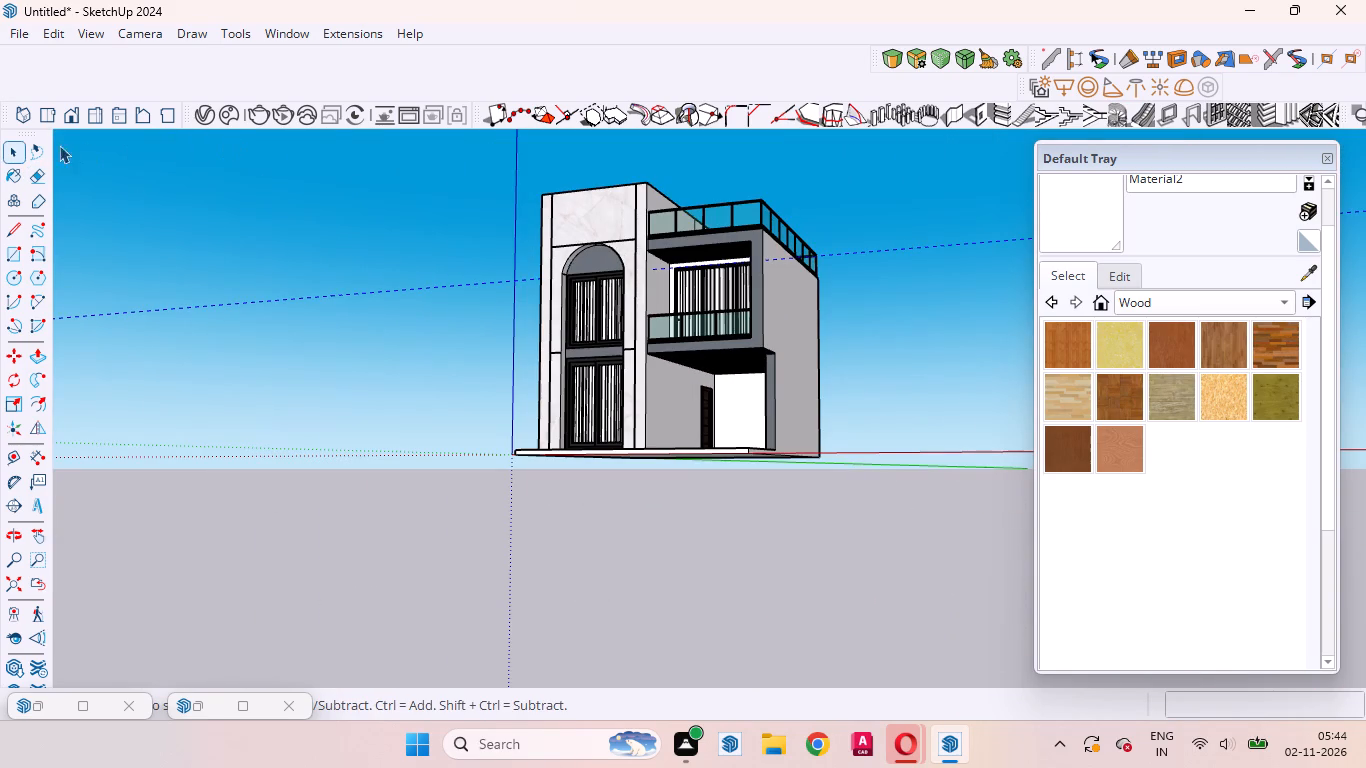
click(43, 167)
drag(435, 390, 253, 217)
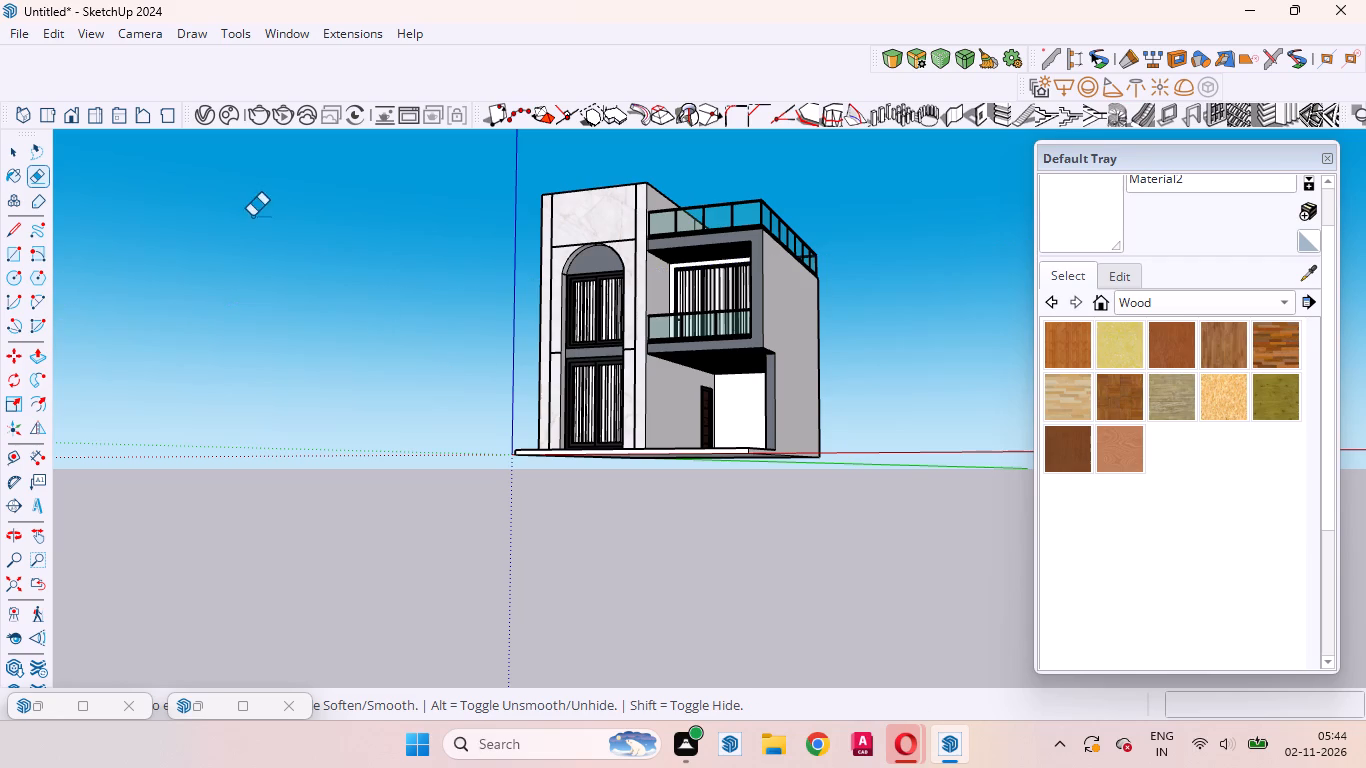
click(4, 155)
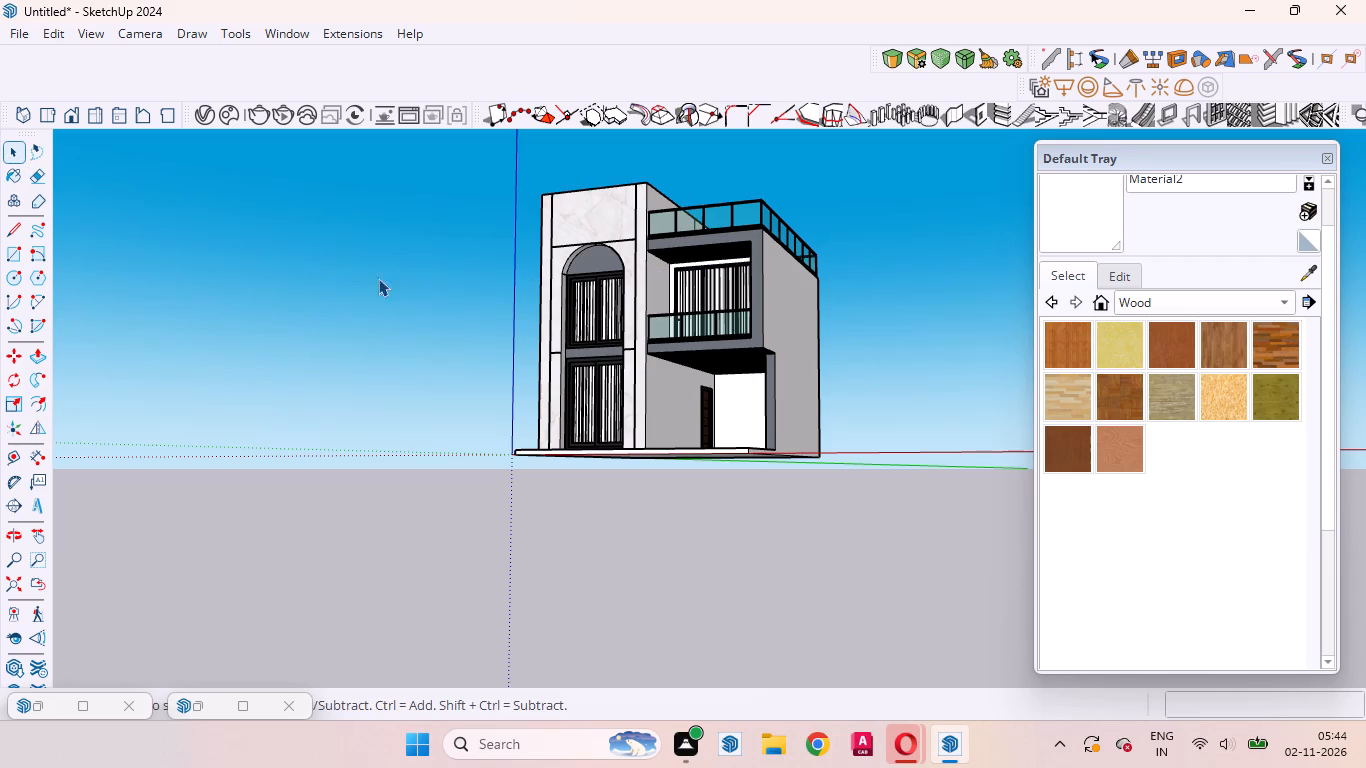
Browse the Asian Paints Colours of India materials, and open the Asian Paints Chromatics collection, to look for a facade paint colour.
scroll(896, 489, down, 3)
middle_drag(692, 366, 711, 417)
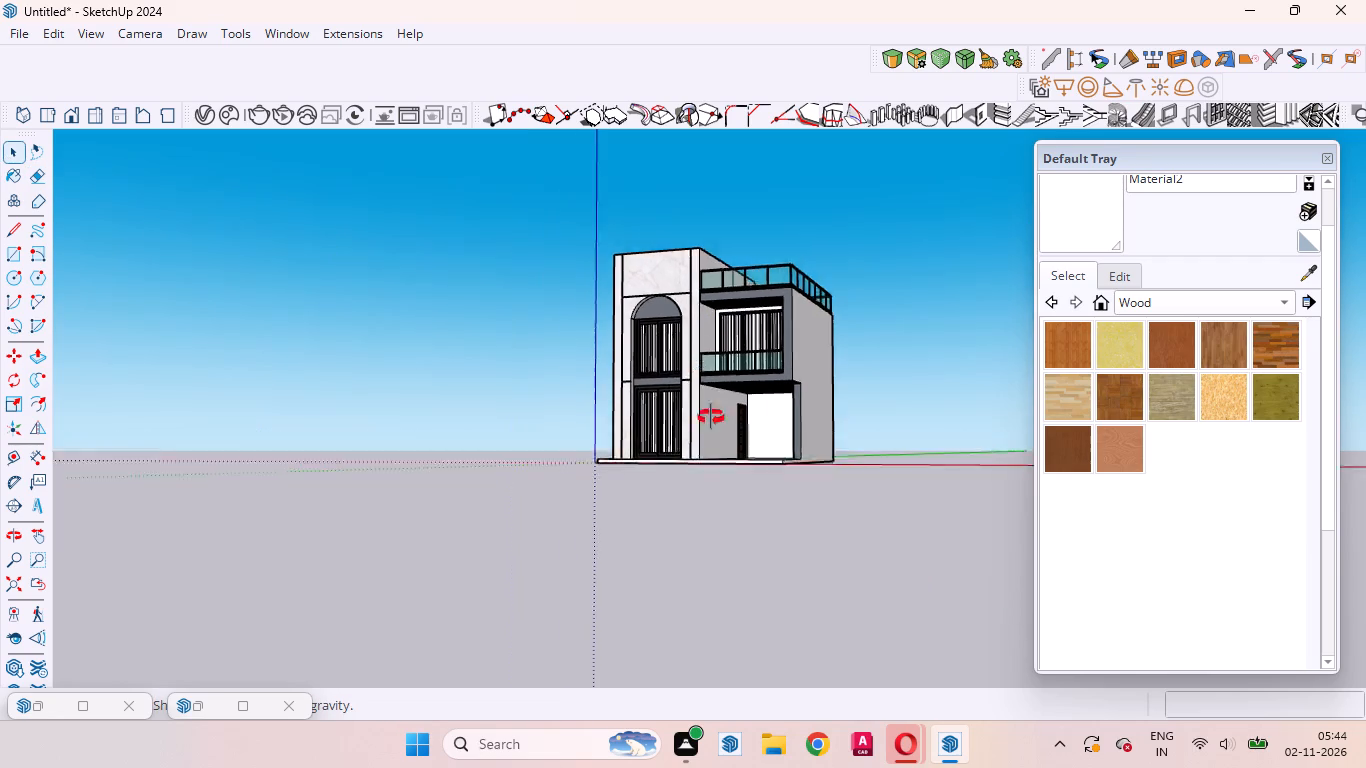
middle_drag(711, 417, 915, 433)
scroll(839, 388, up, 16)
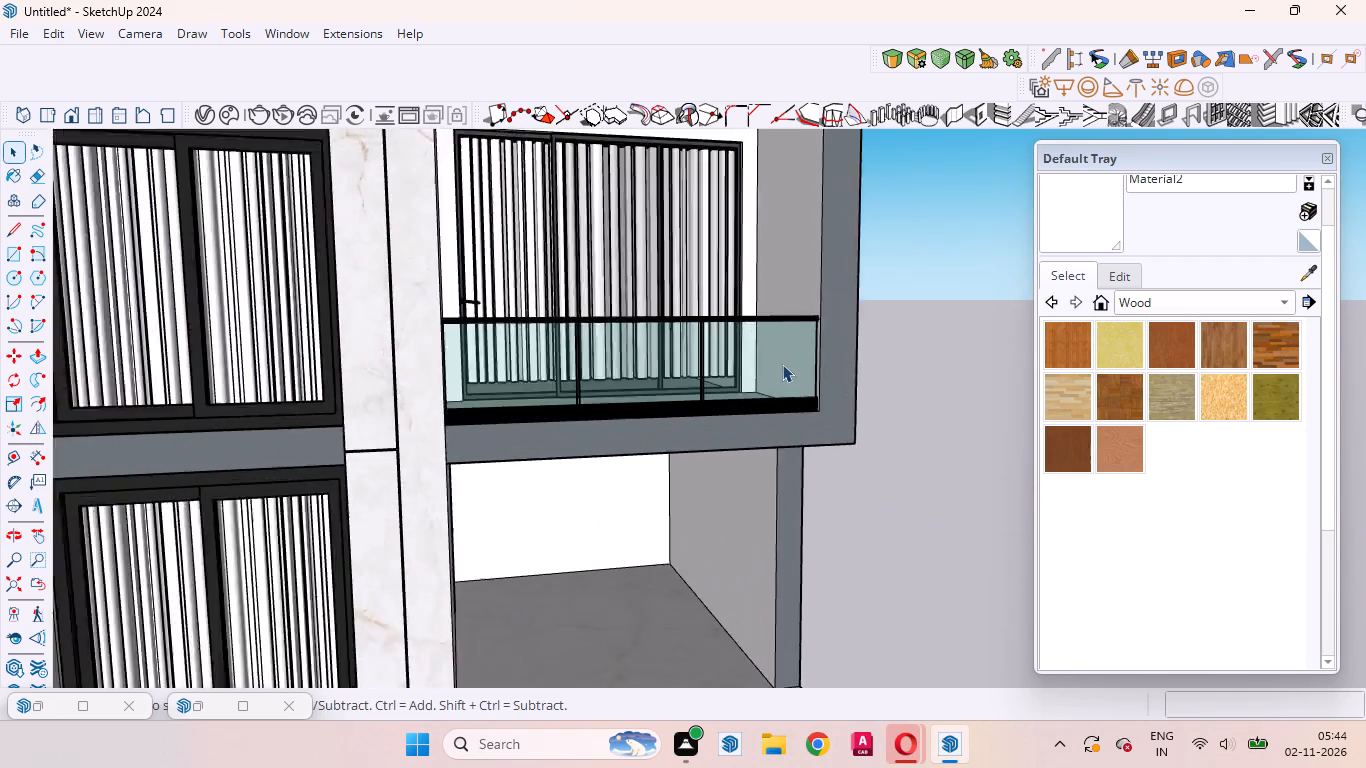
scroll(782, 364, up, 11)
click(1290, 299)
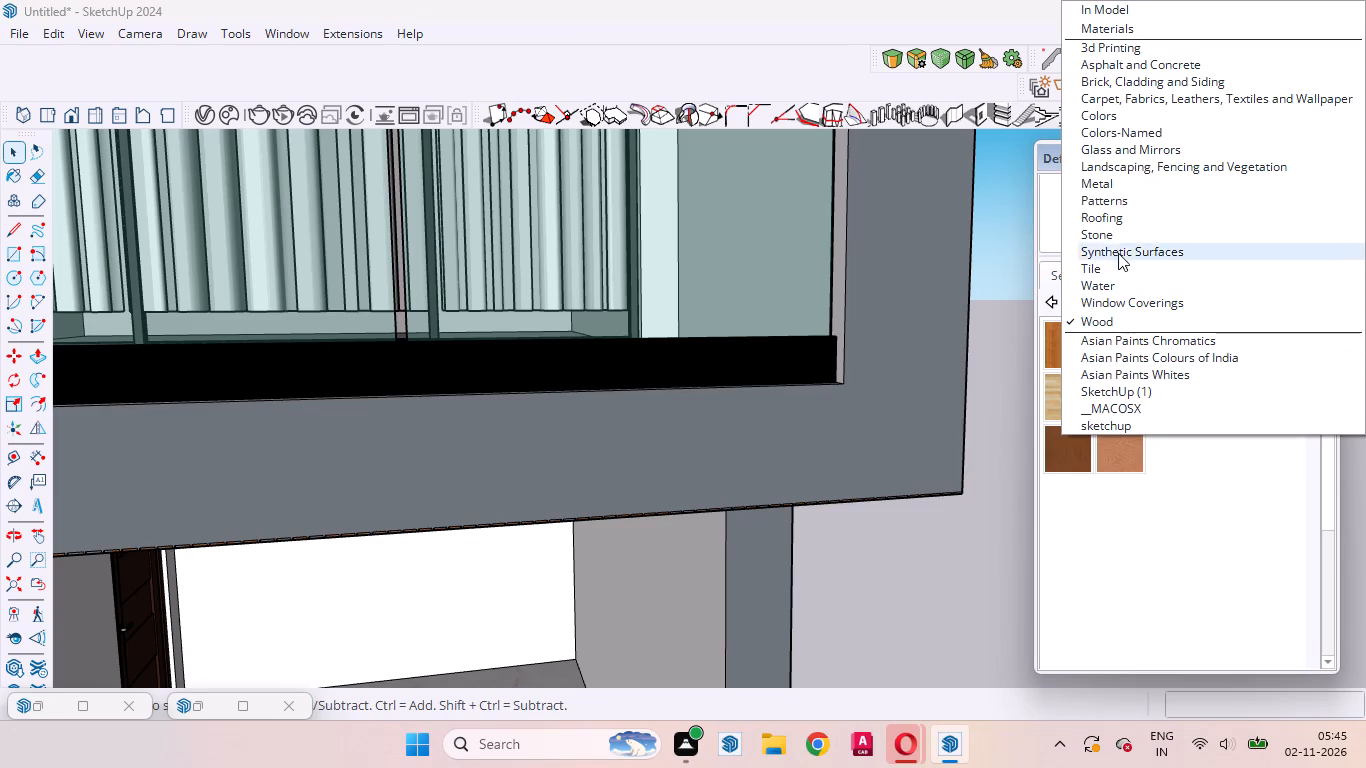
click(1111, 349)
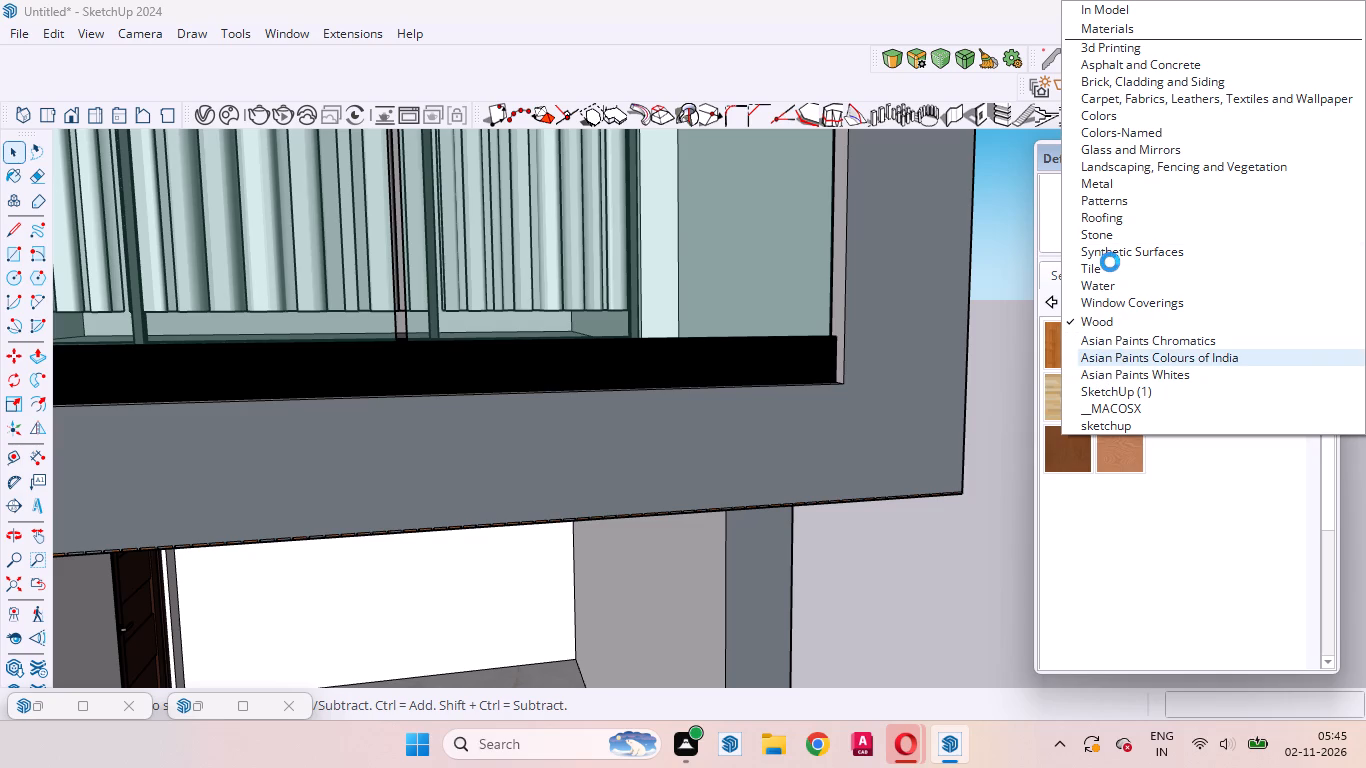
scroll(1137, 404, down, 20)
scroll(1137, 404, down, 1)
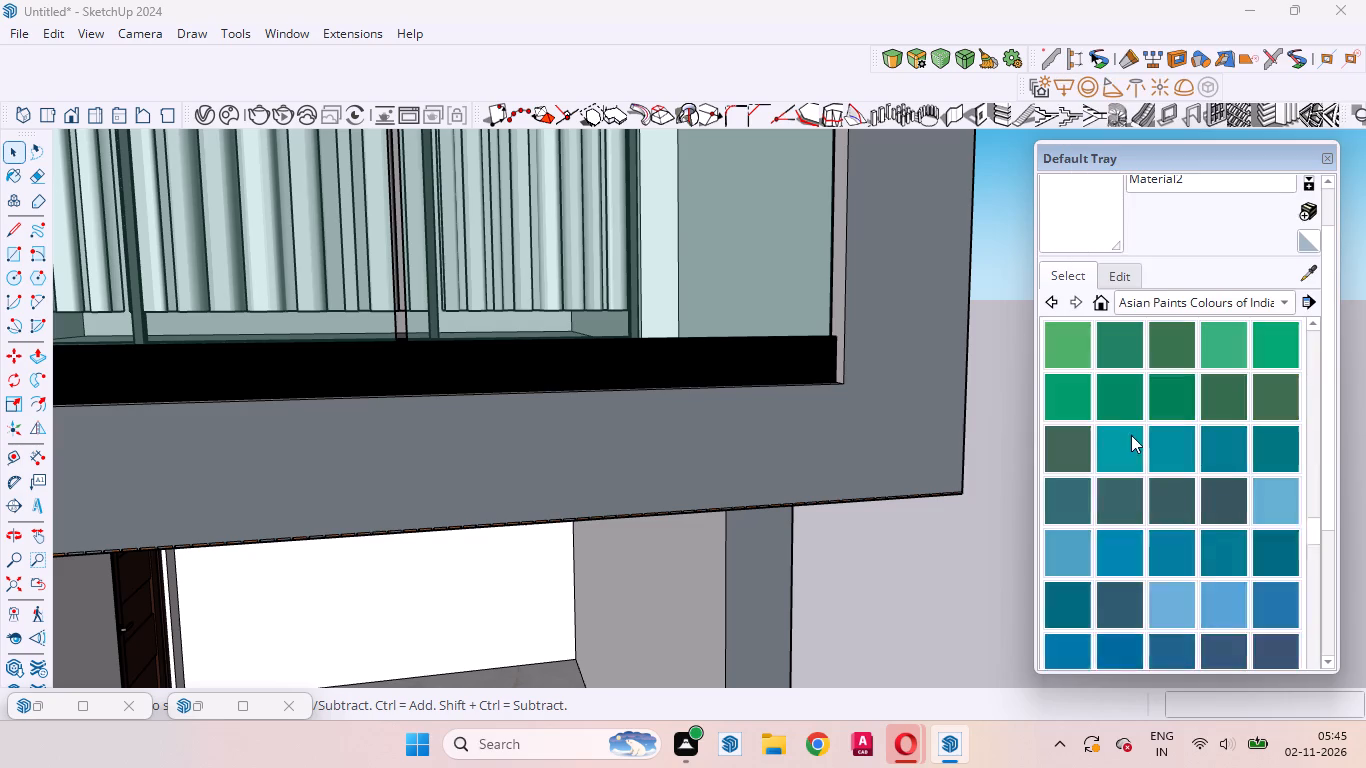
scroll(1131, 435, down, 13)
scroll(1123, 457, up, 1)
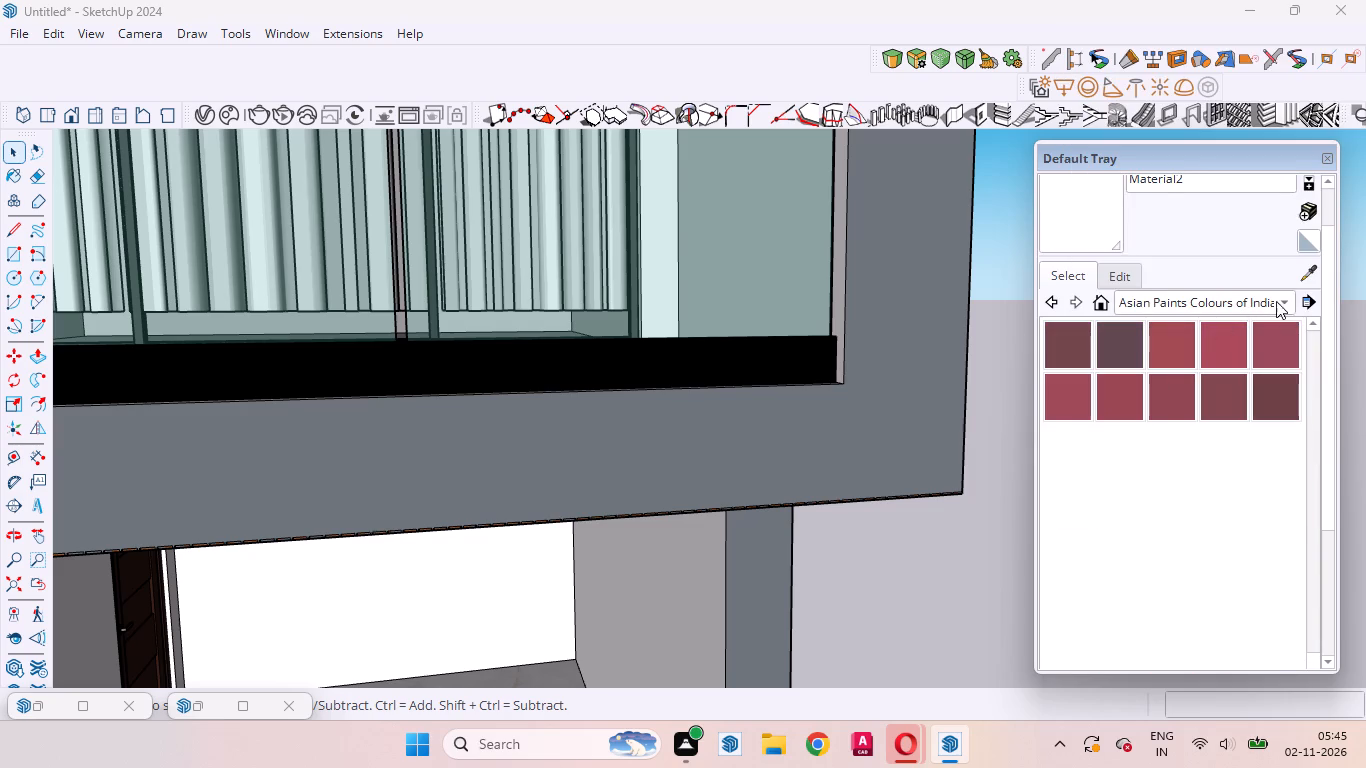
click(1292, 301)
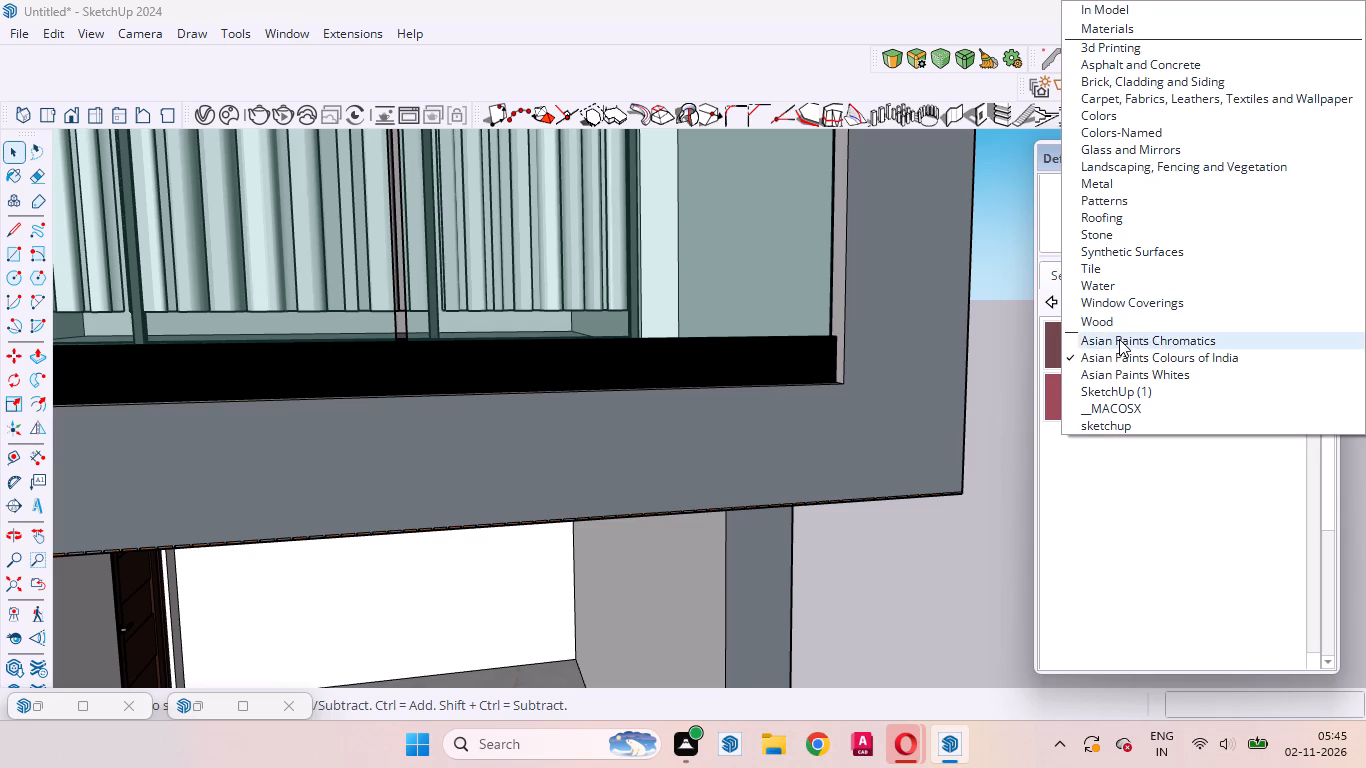
click(1119, 339)
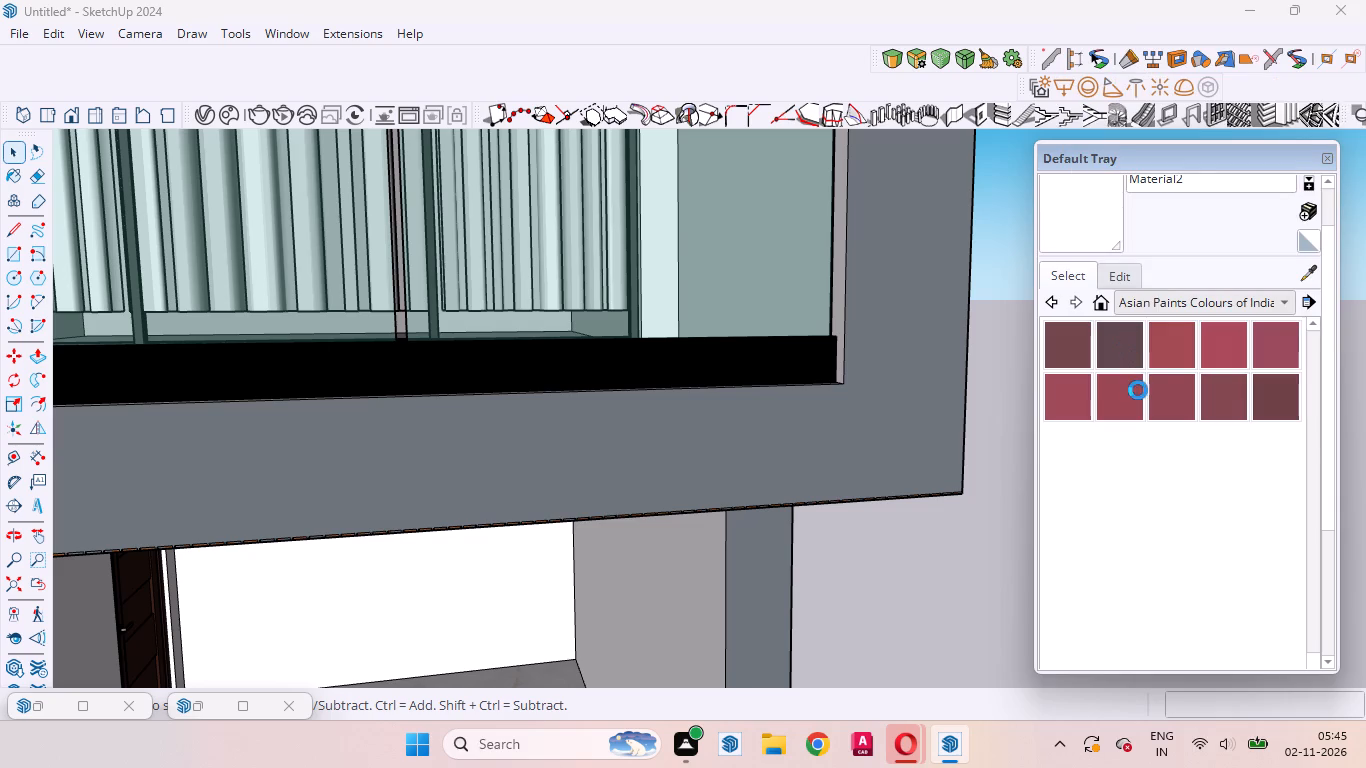